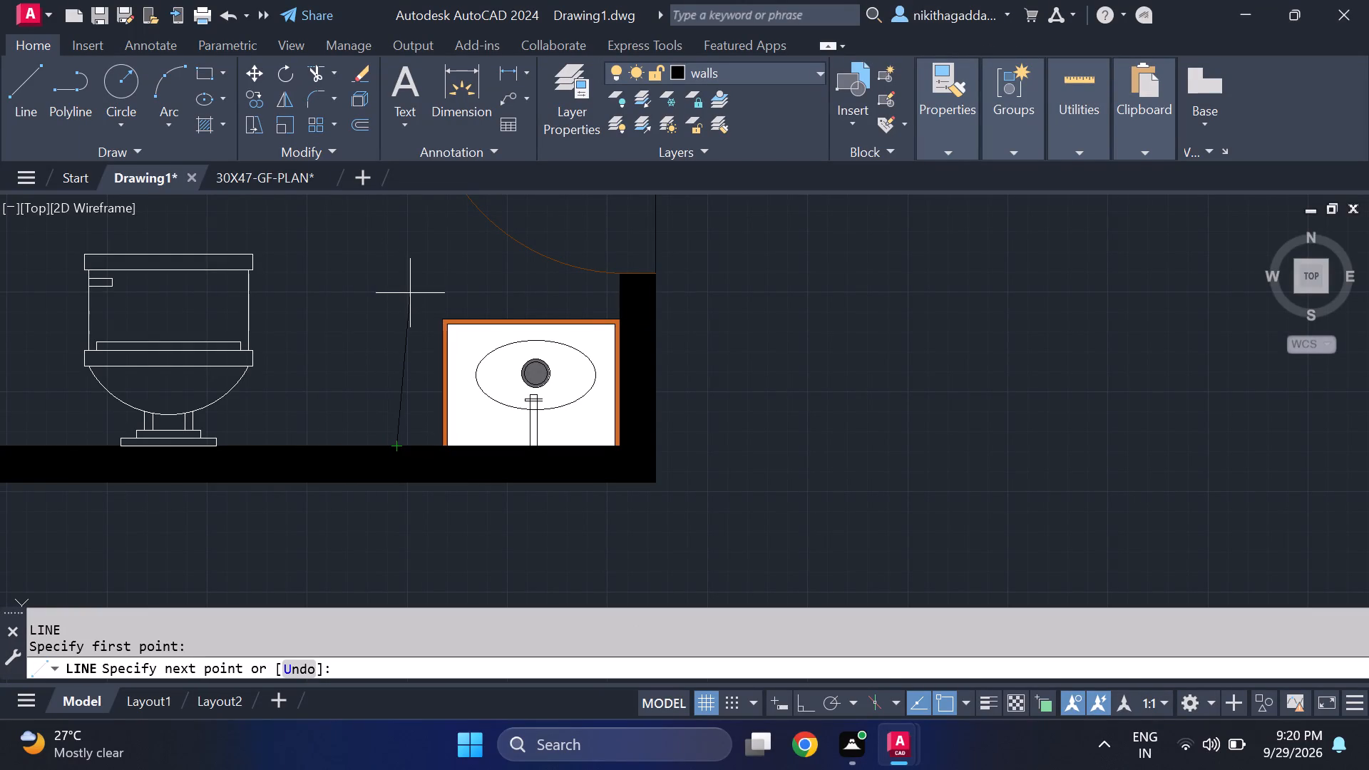
Draw the outline around the bathroom washbasin counter with Ortho on, running north from the south wall and east to the east wall.
key(F8)
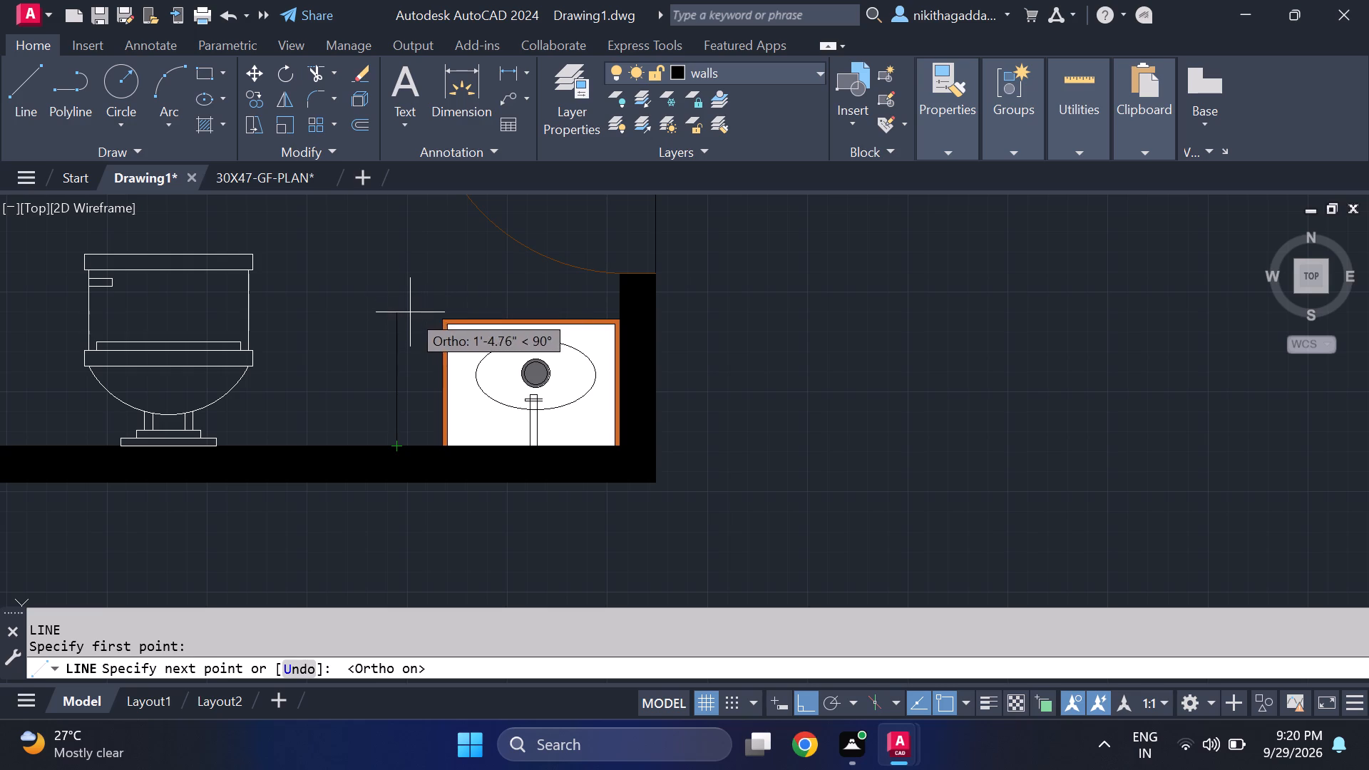
click(409, 300)
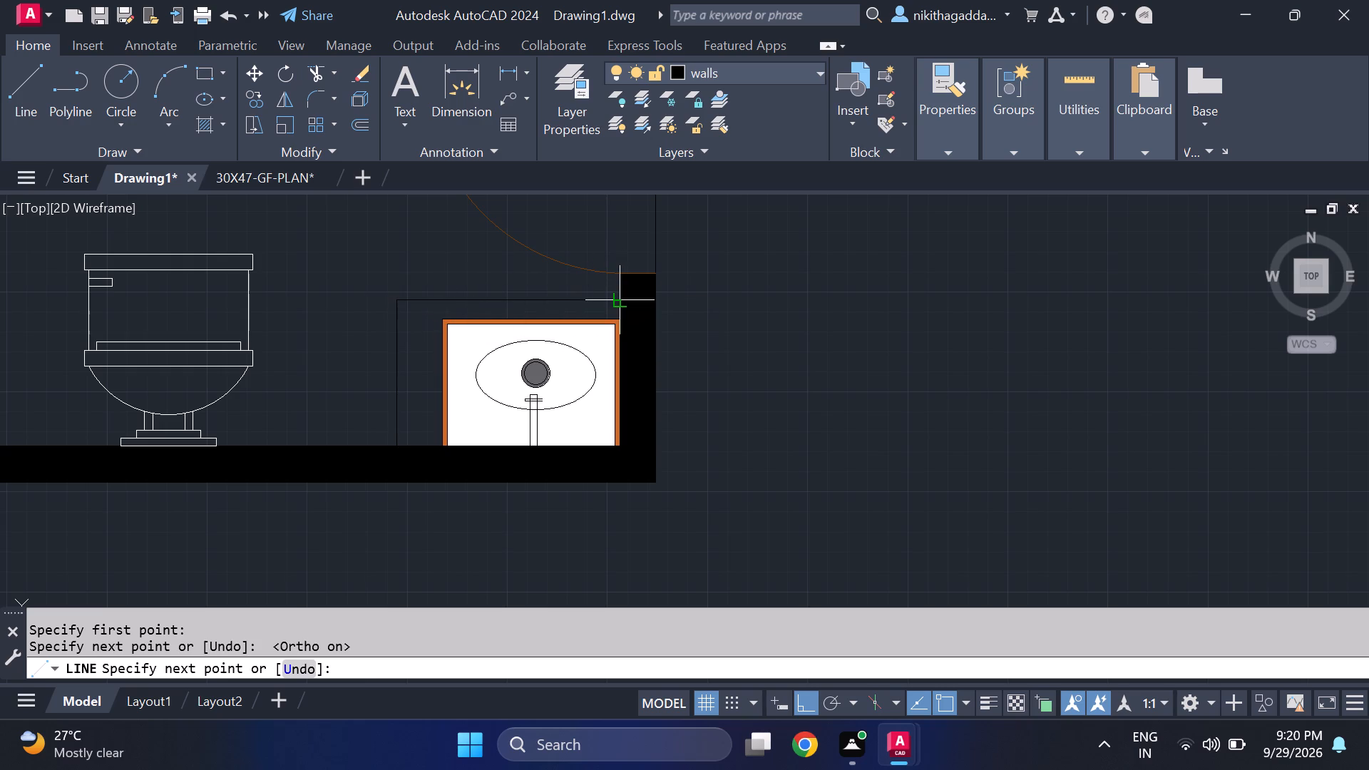
click(624, 300)
key(Escape)
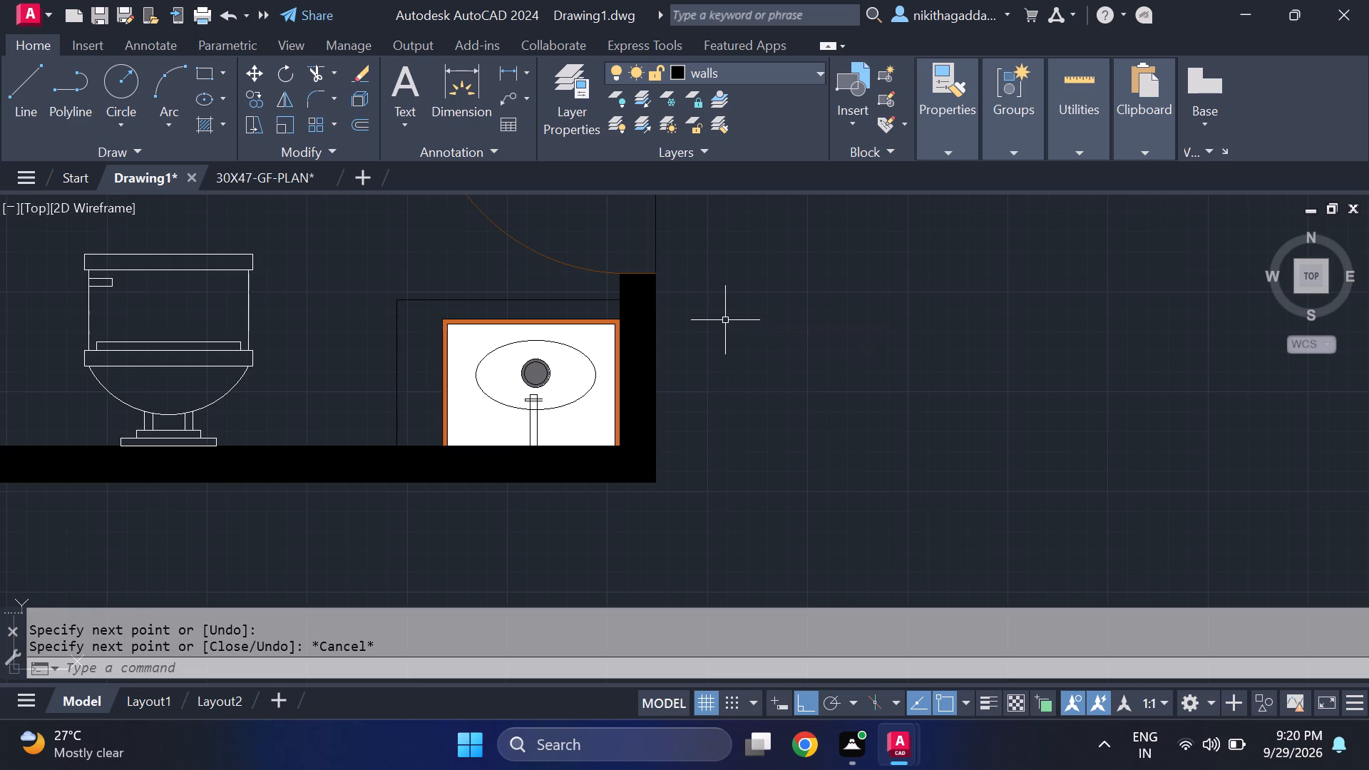
Fill the outlined L-shaped strip around the washbasin counter with a solid hatch in colour 205,105,40.
text(hatch)
key(Return)
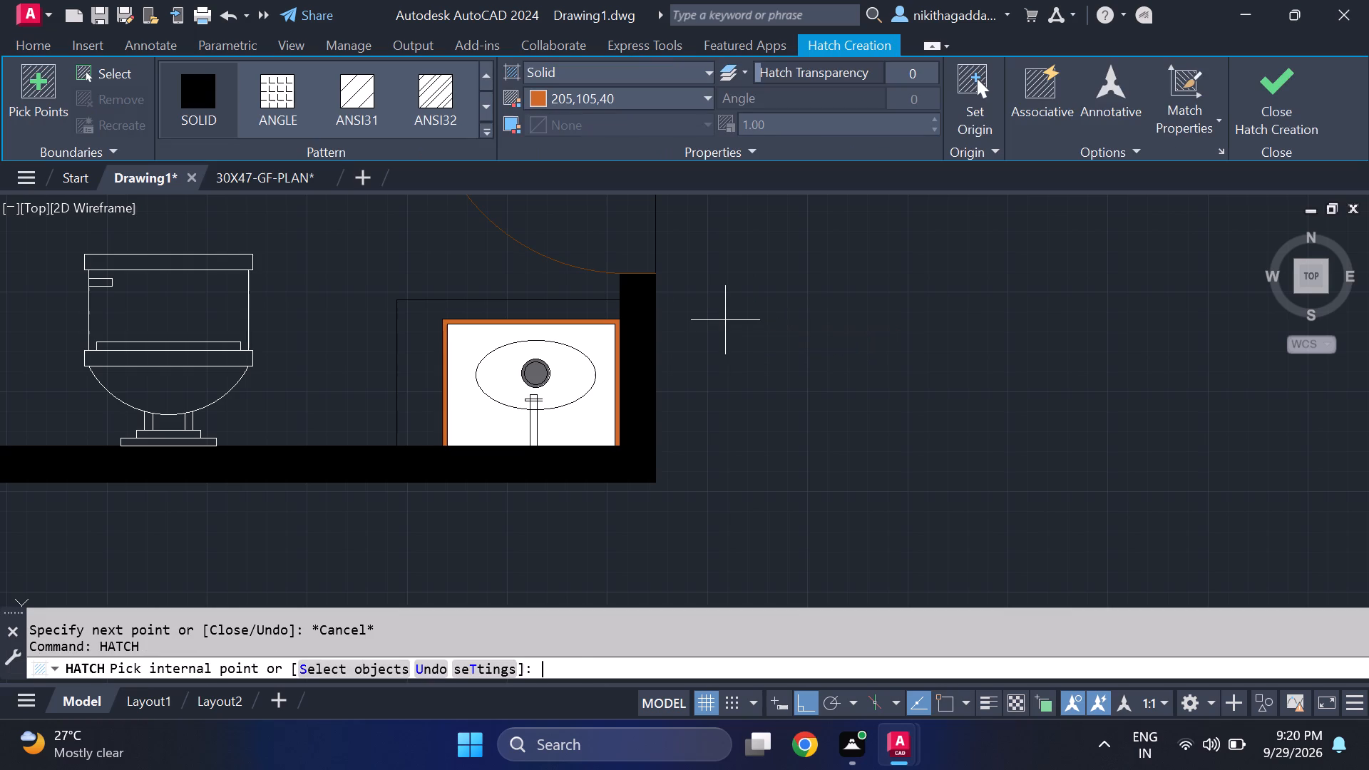
click(529, 306)
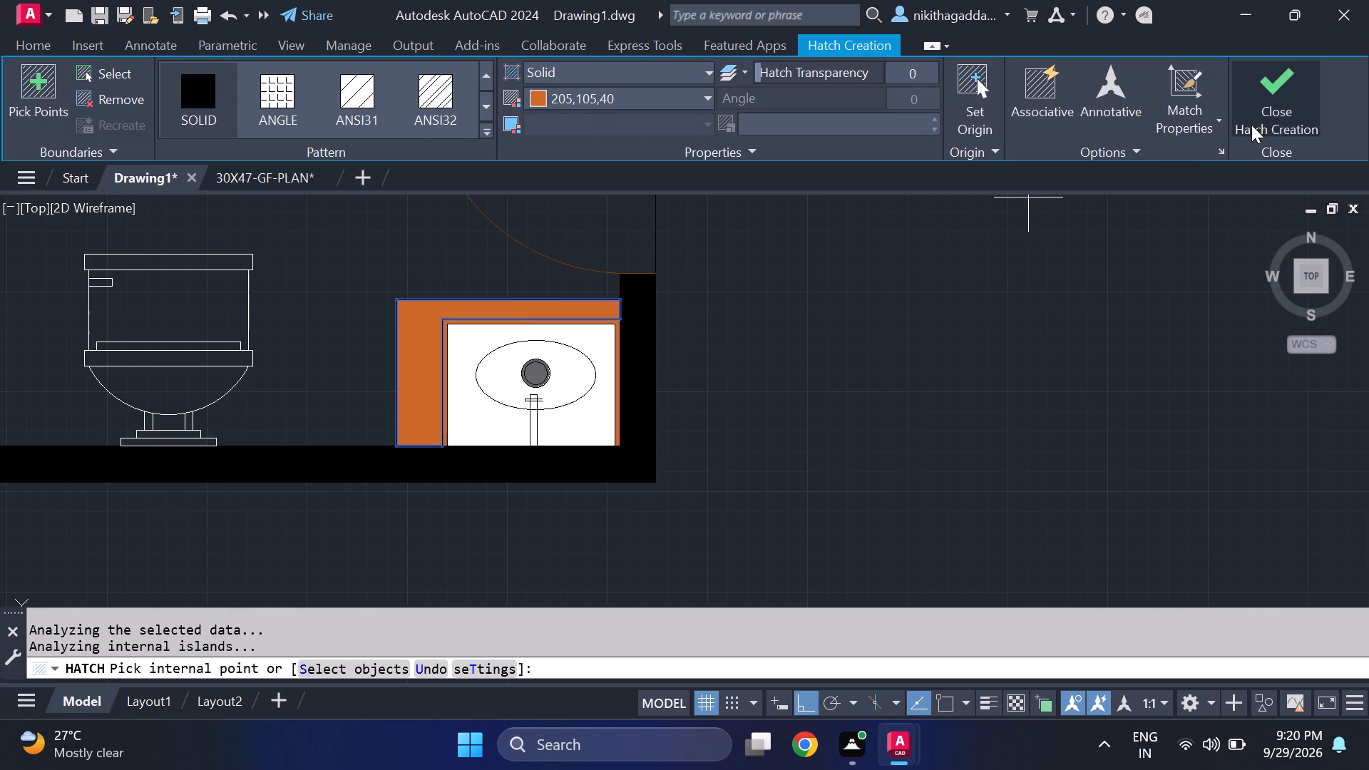
drag(1301, 90, 1293, 83)
Move the washbasin's hatches, the two short tap lines and the counter edge lines a short distance west along the south wall.
scroll(724, 344, down, 4)
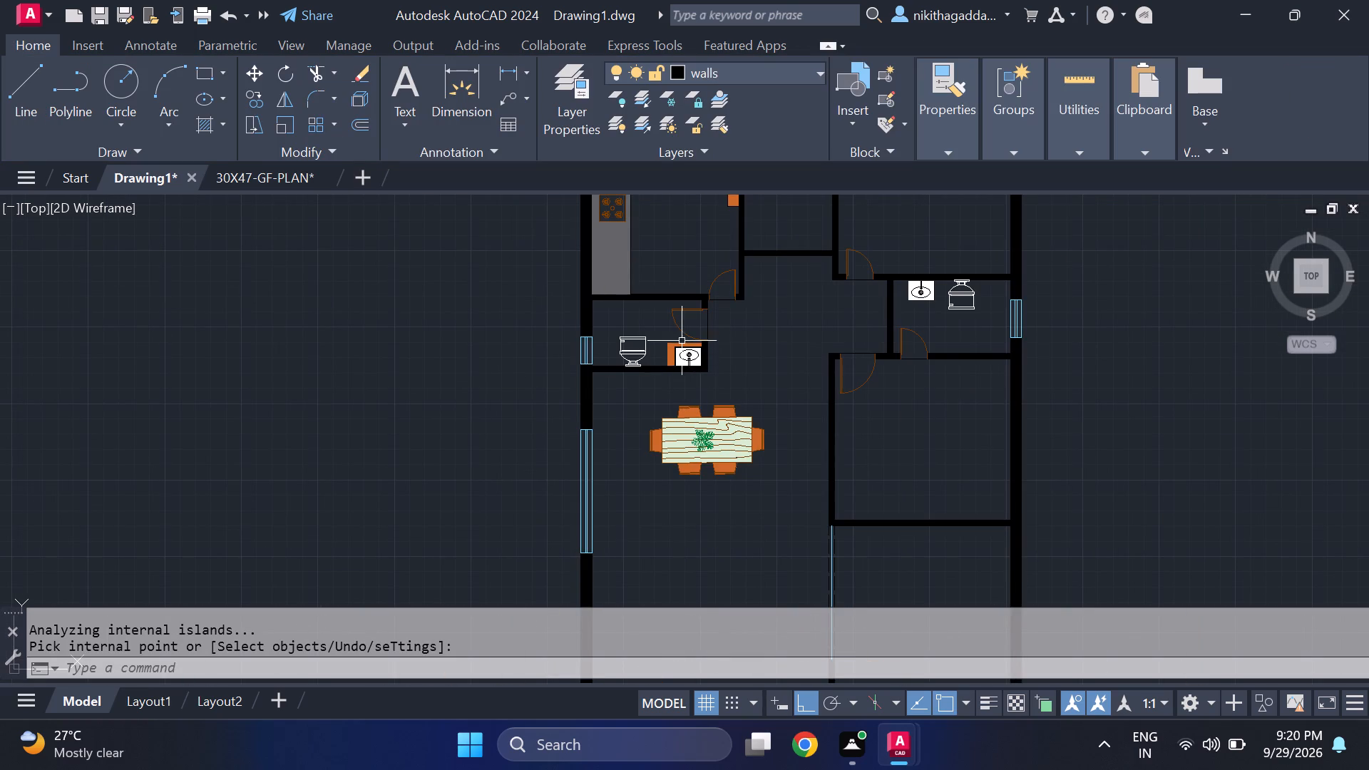
middle_drag(719, 351, 598, 410)
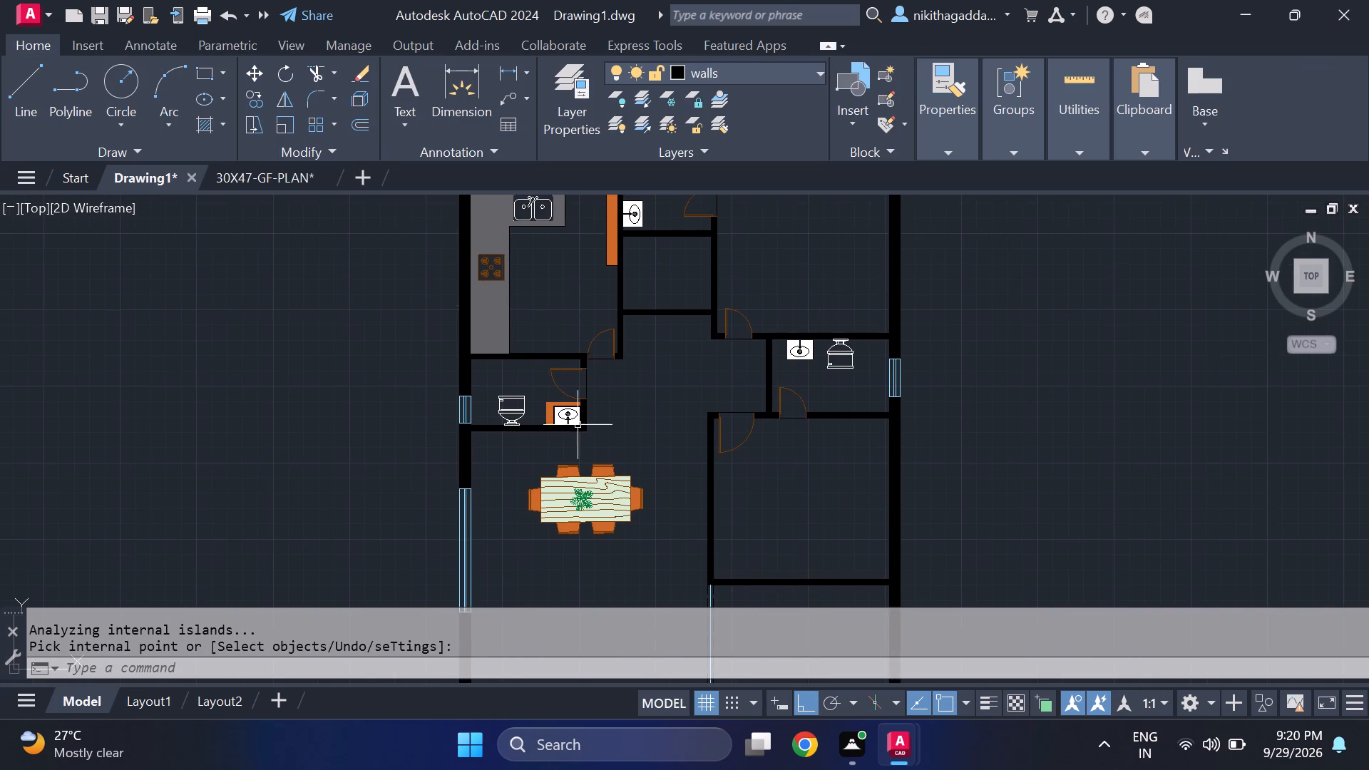
scroll(575, 413, up, 5)
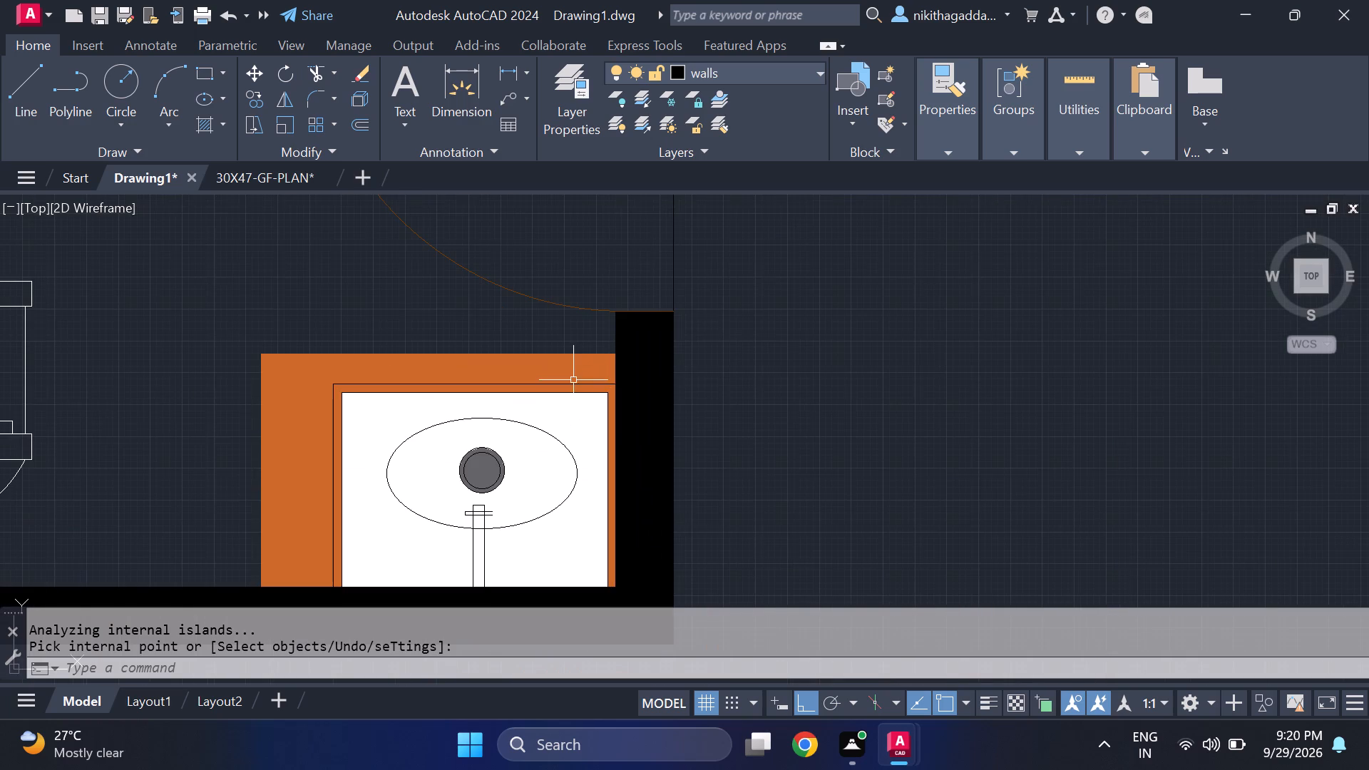
click(575, 393)
click(573, 418)
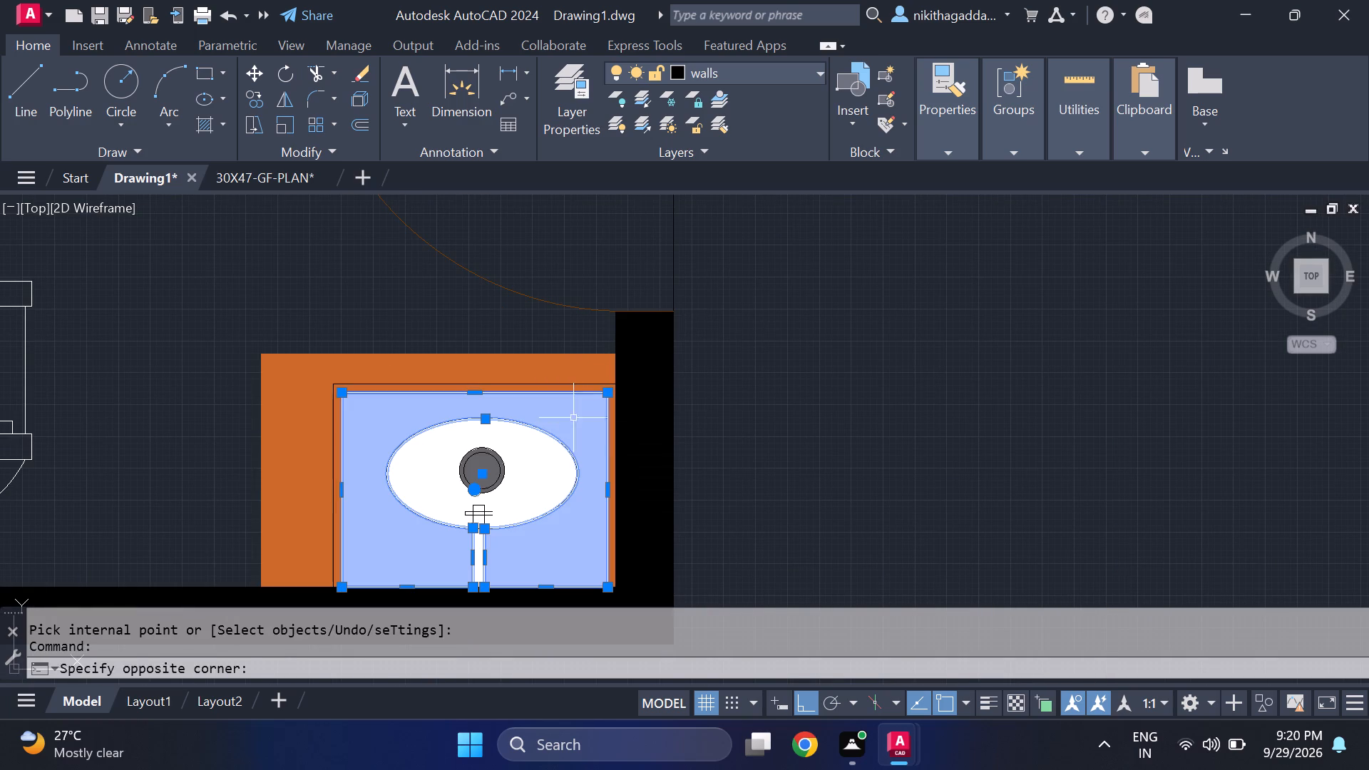
click(505, 461)
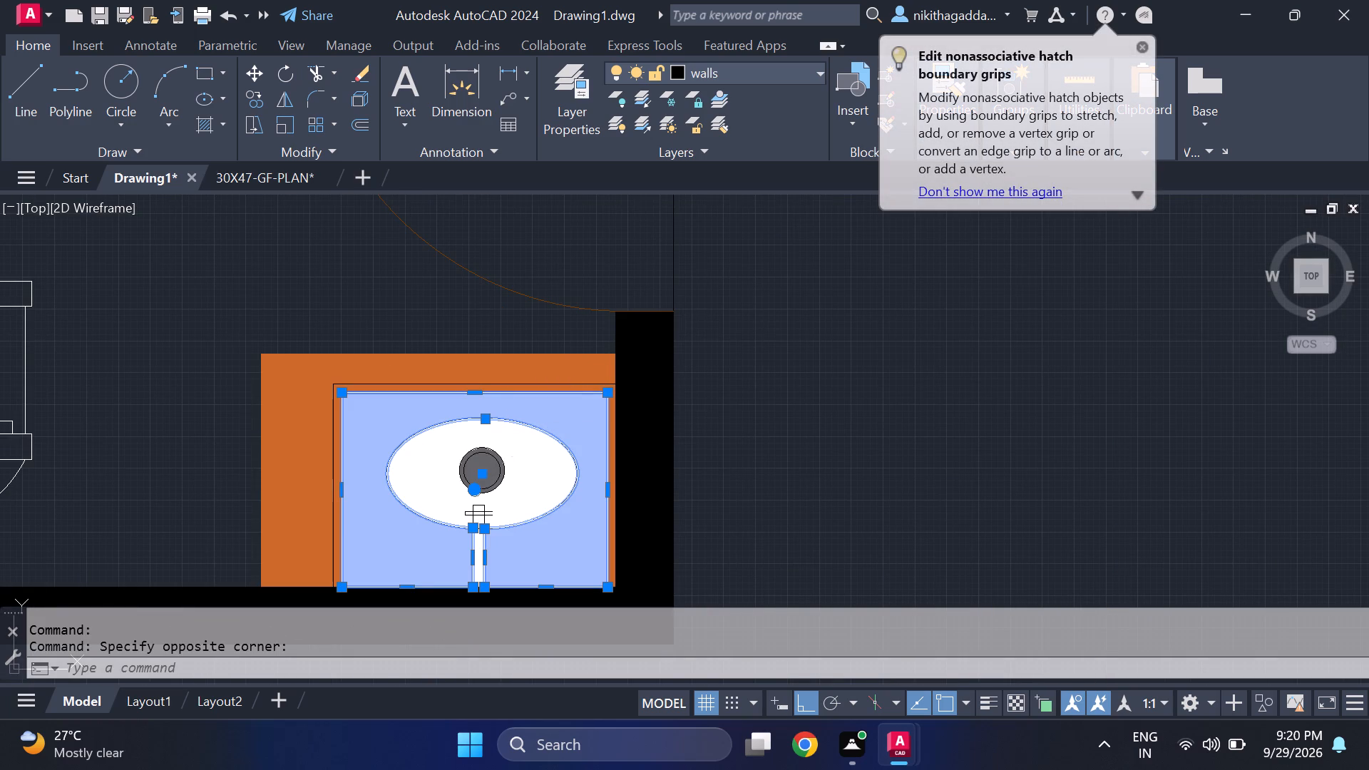
scroll(478, 480, up, 3)
click(446, 503)
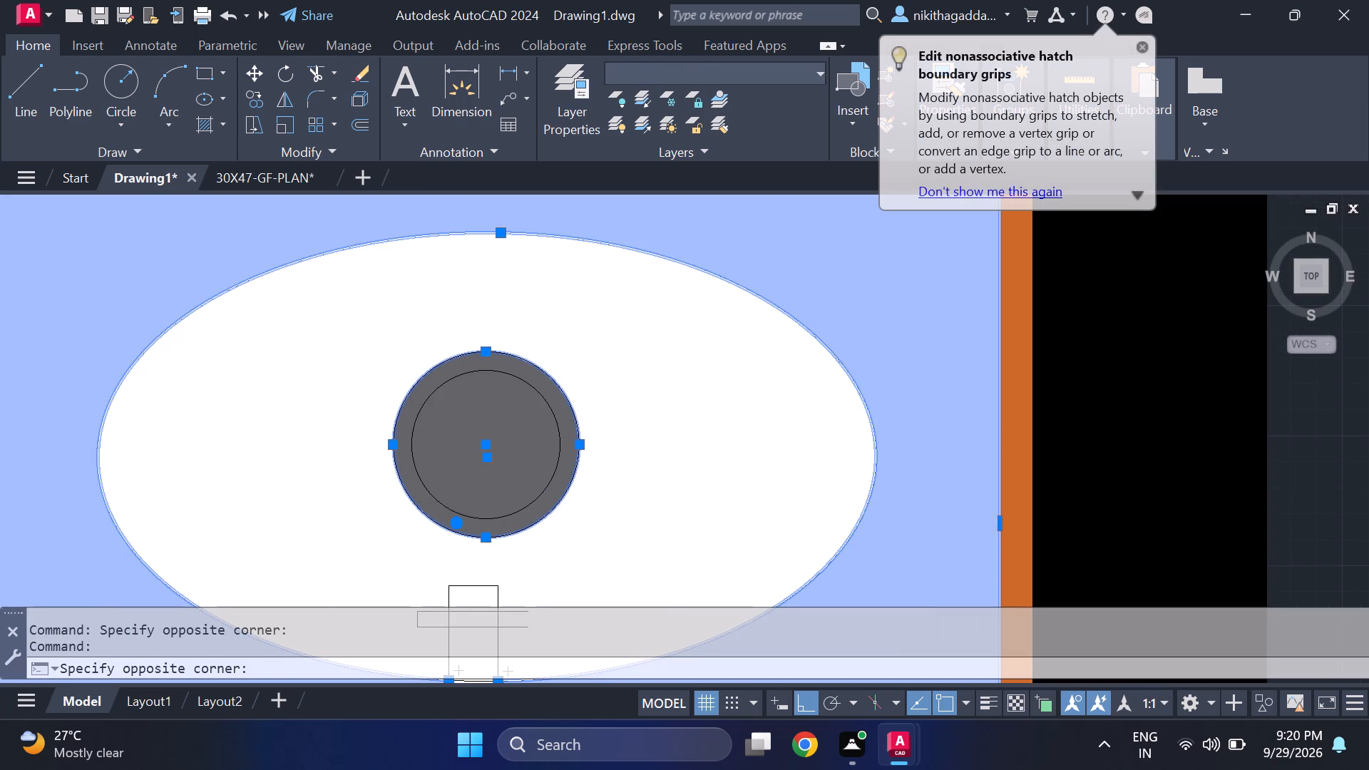
scroll(443, 505, up, 3)
click(429, 498)
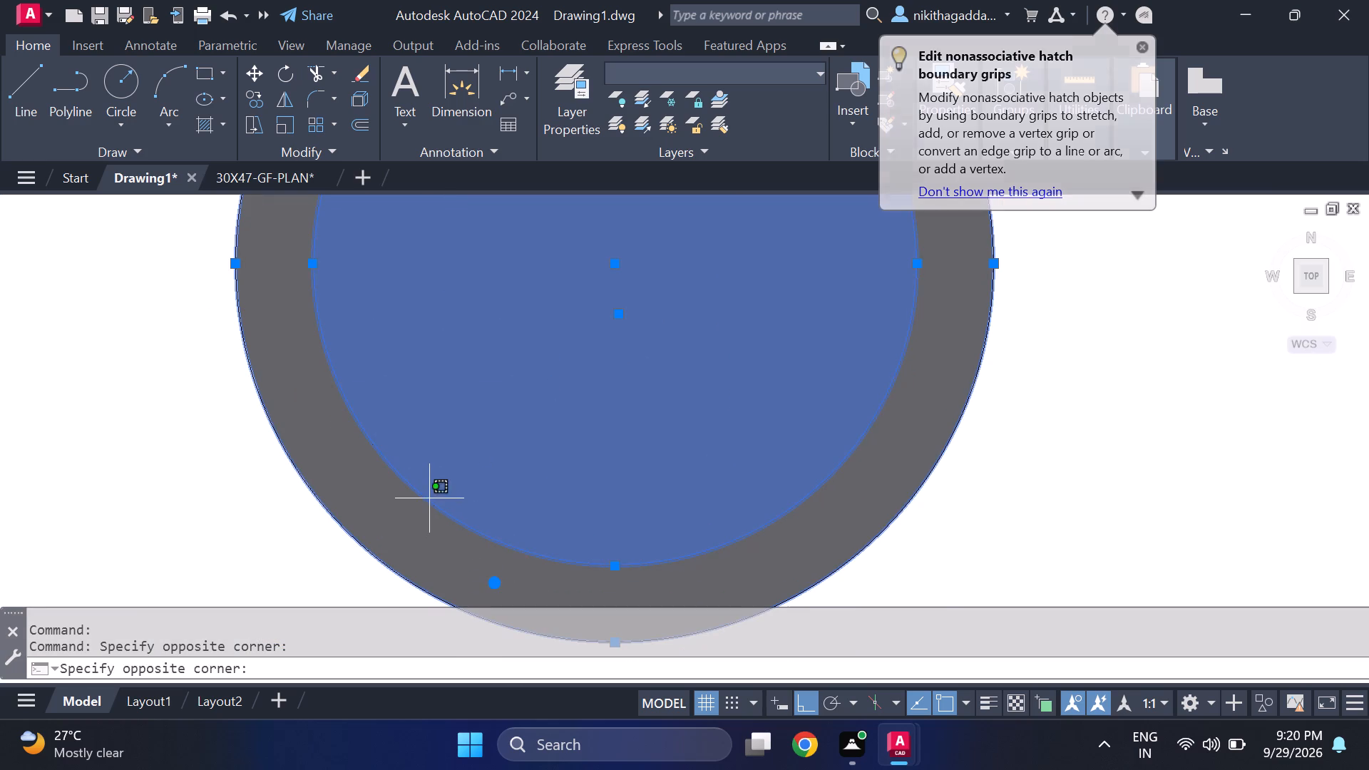
scroll(431, 494, down, 4)
scroll(440, 516, up, 3)
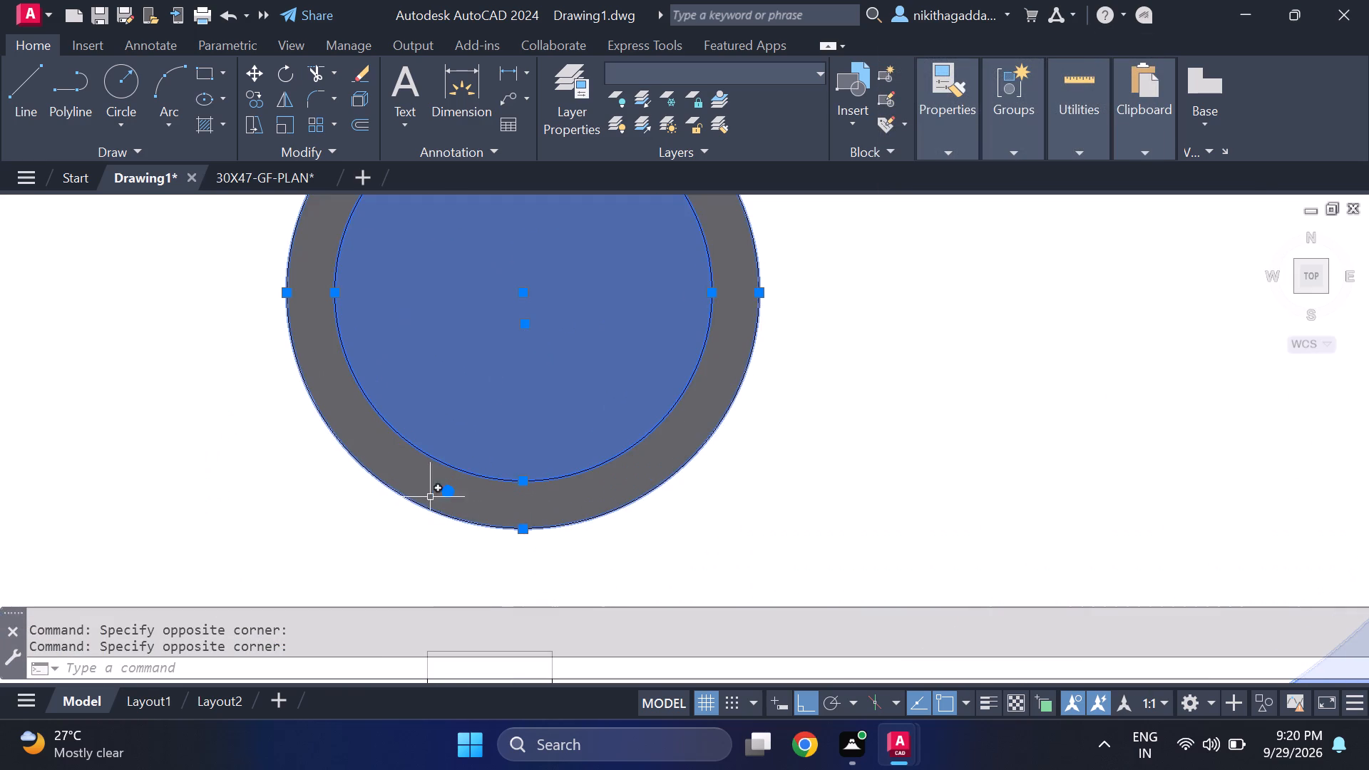
click(421, 481)
scroll(431, 482, down, 5)
scroll(458, 515, up, 2)
drag(455, 558, 445, 559)
click(344, 597)
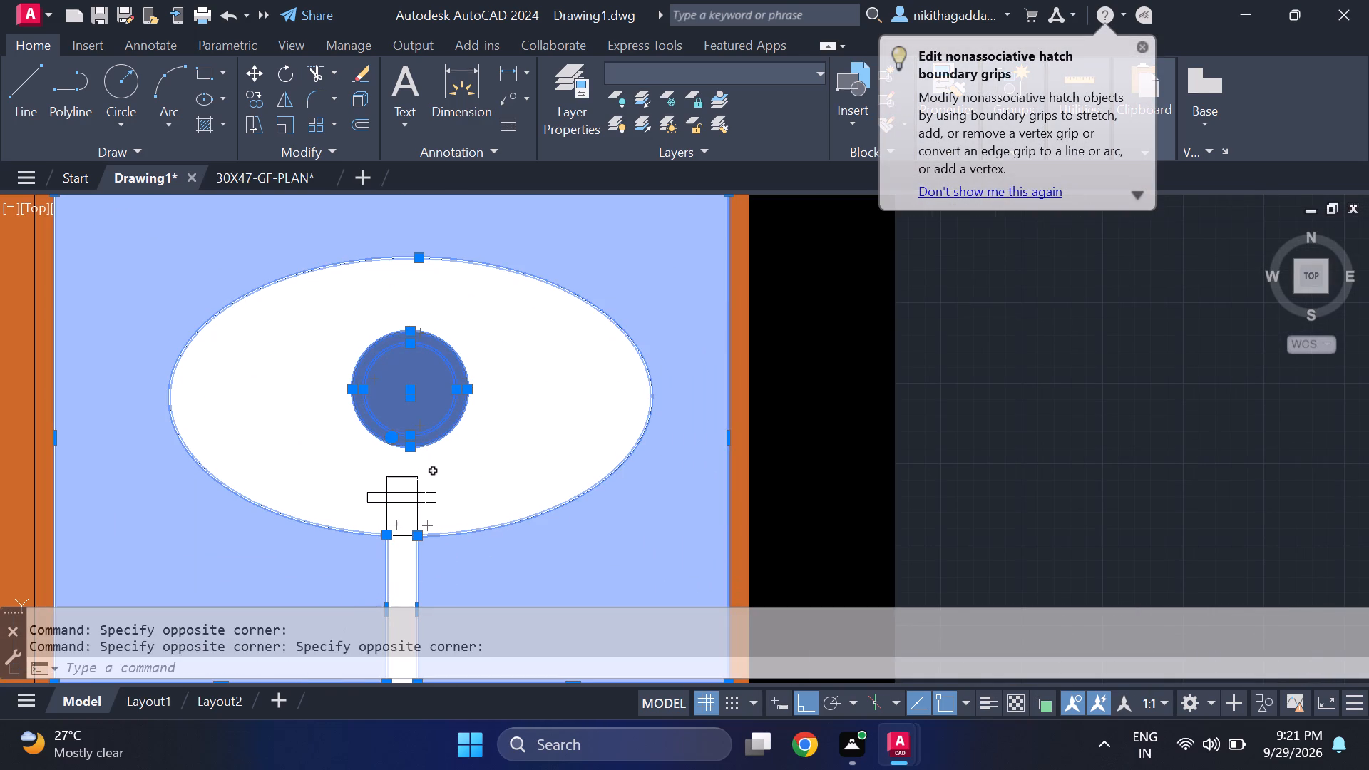
scroll(423, 489, up, 3)
click(429, 479)
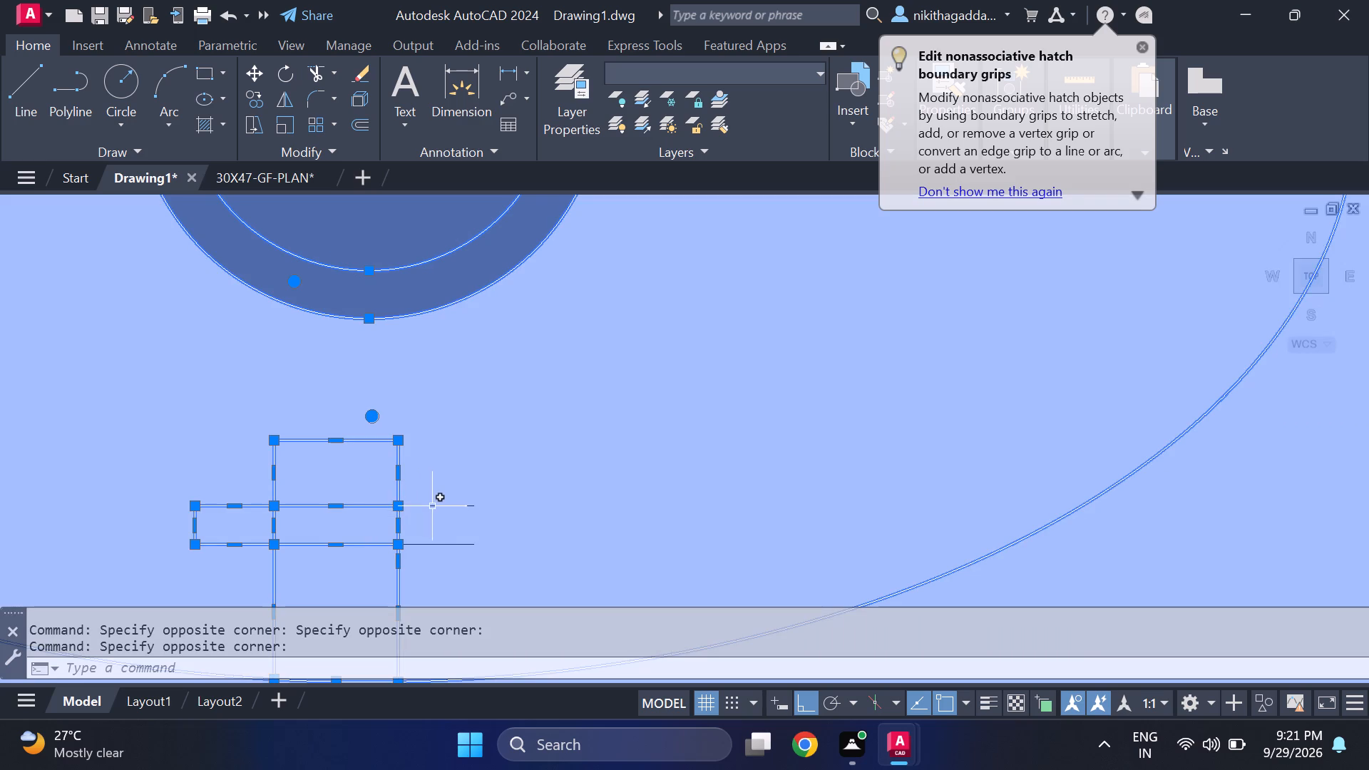
click(433, 508)
click(436, 547)
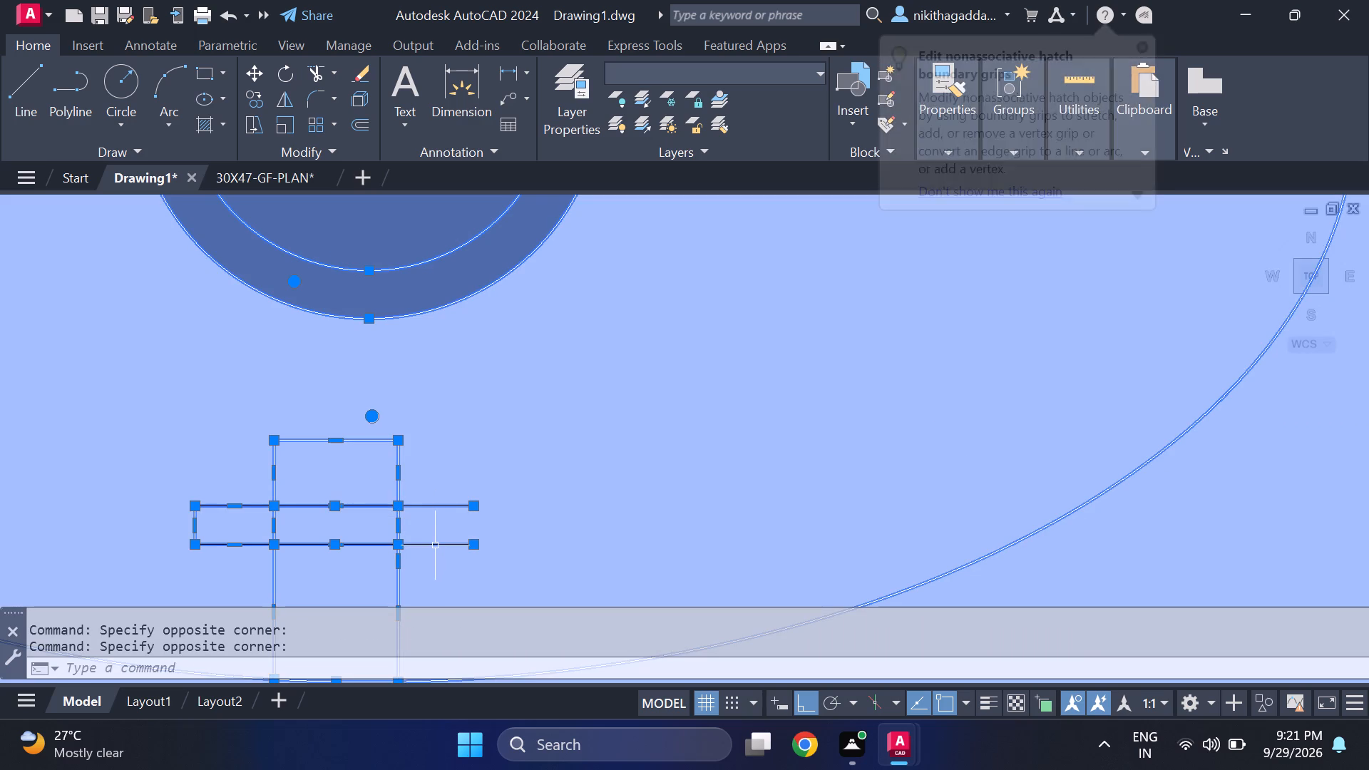
scroll(426, 537, down, 4)
middle_drag(496, 574, 420, 378)
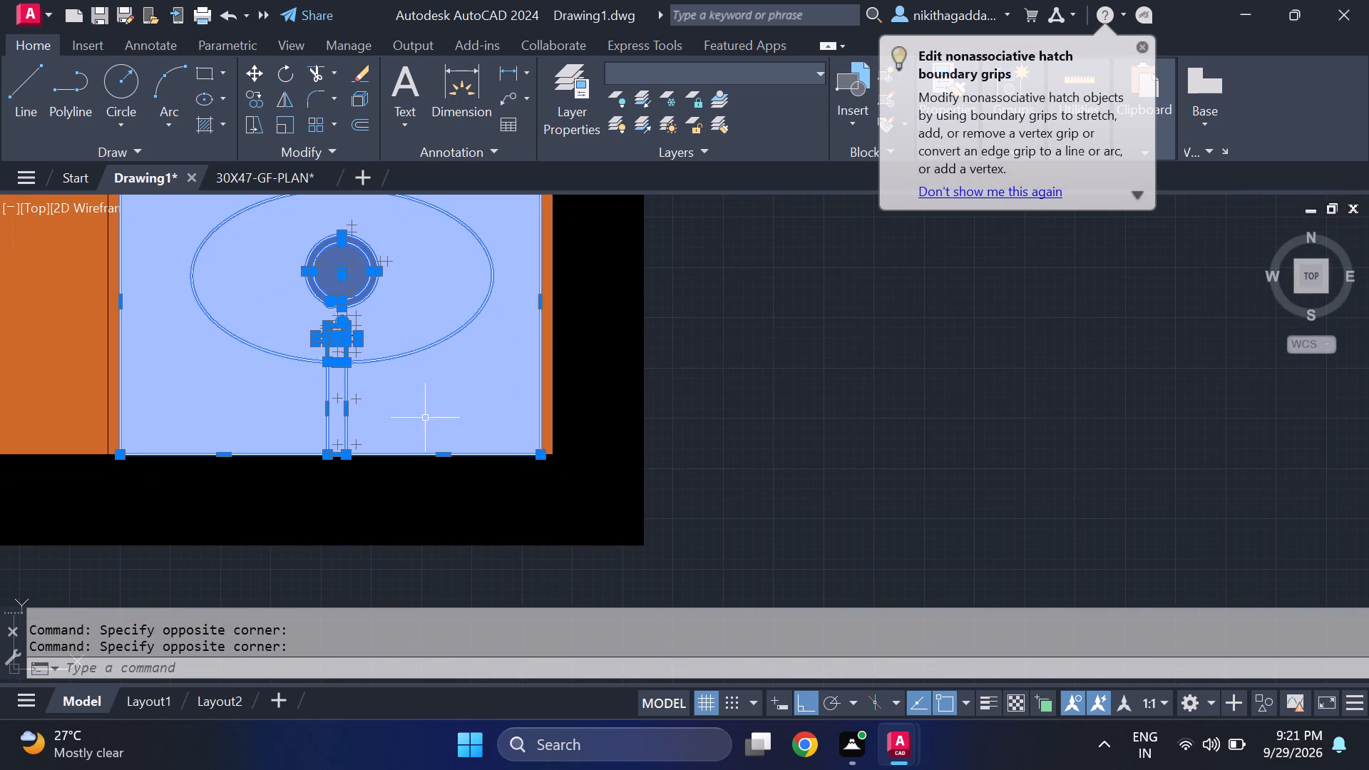
middle_drag(511, 381, 526, 428)
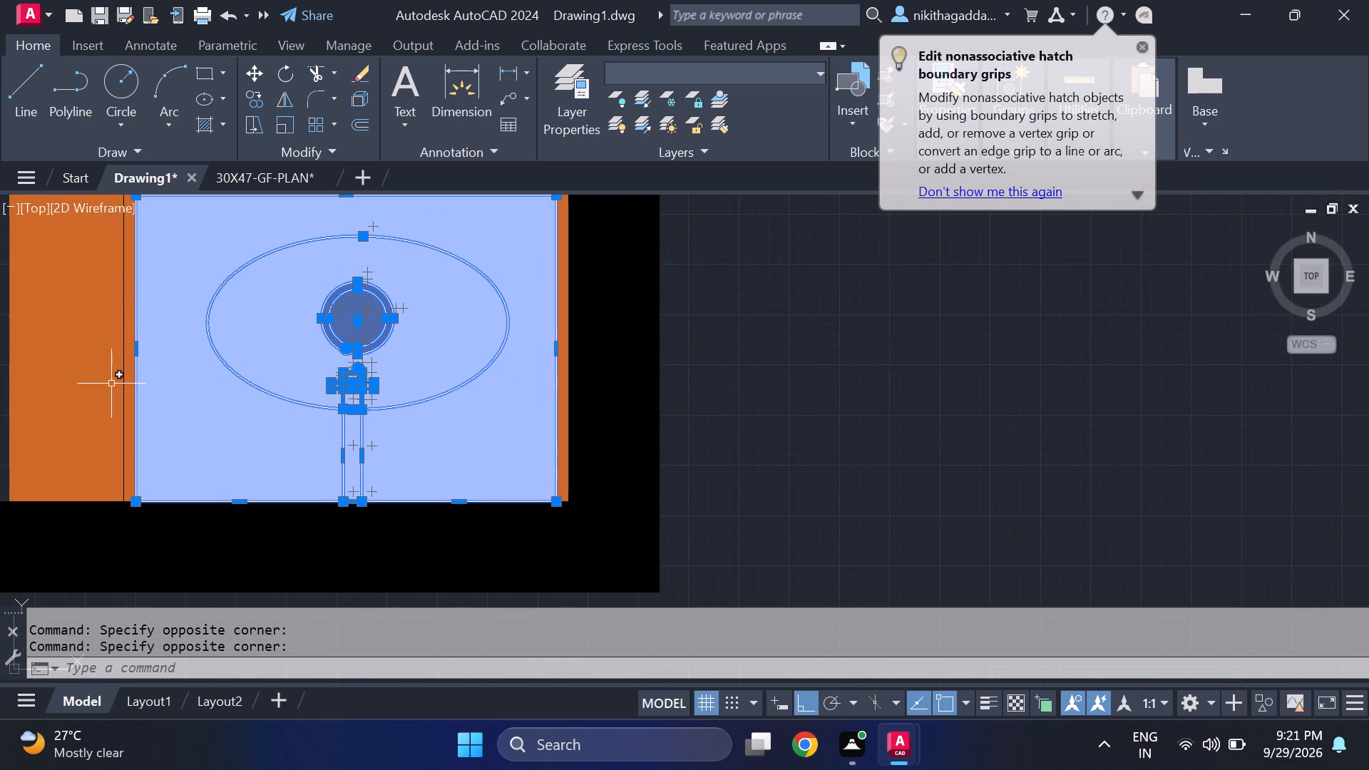
click(123, 365)
scroll(322, 384, down, 3)
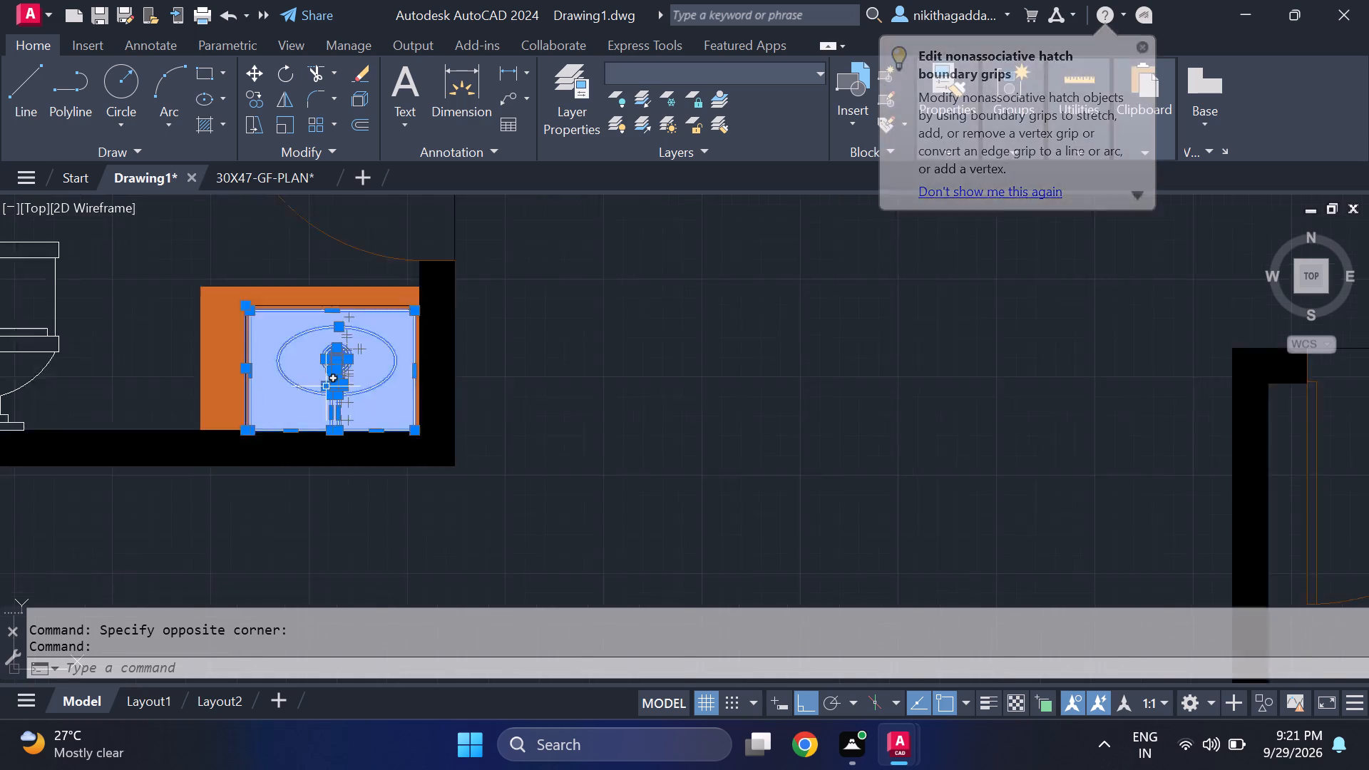
scroll(359, 345, up, 2)
click(329, 324)
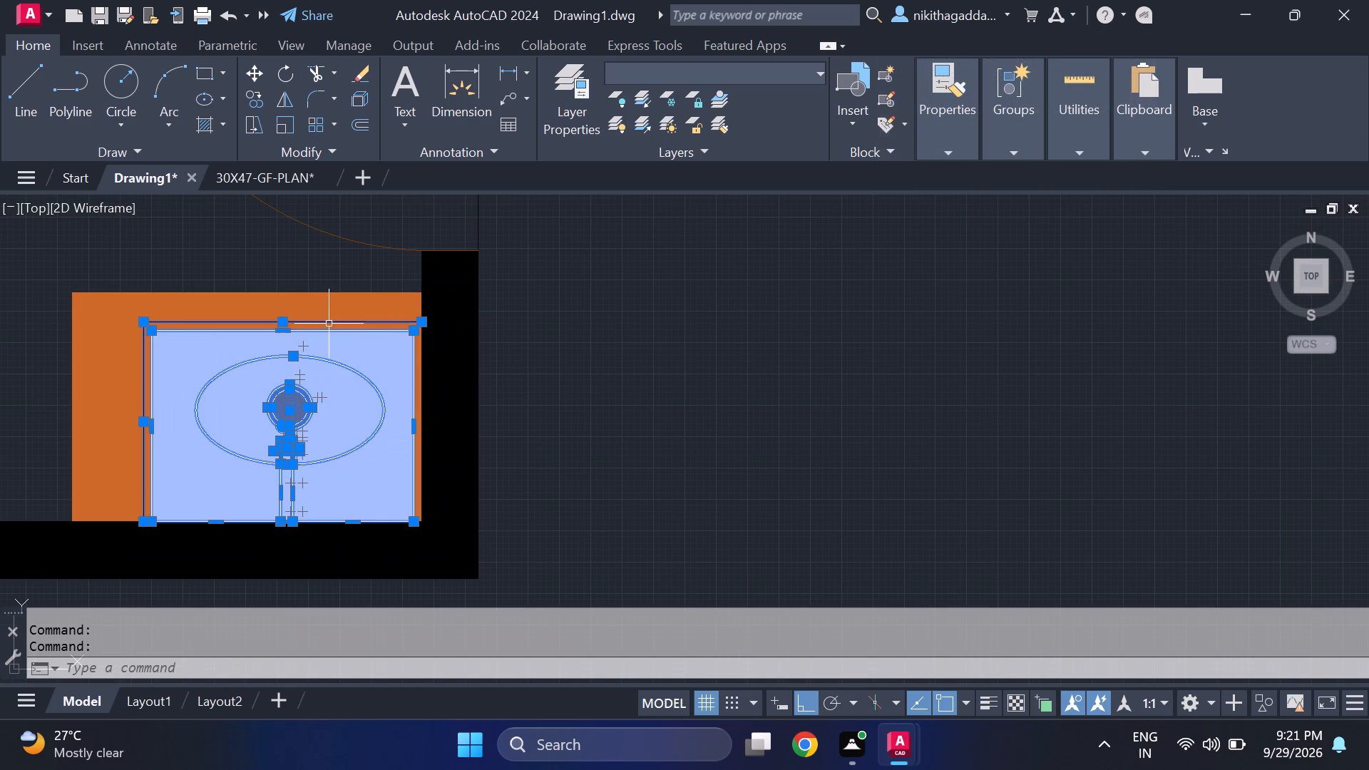
key(m)
key(Return)
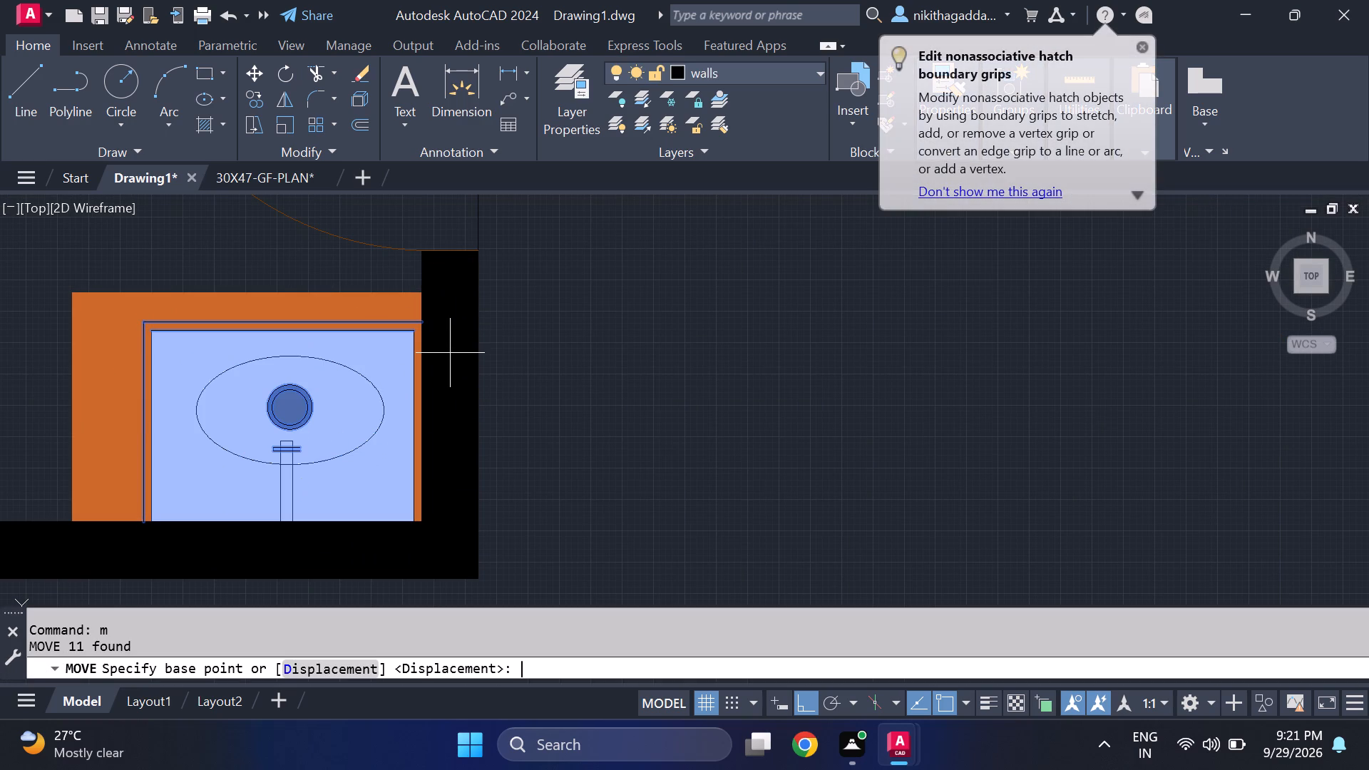
click(408, 525)
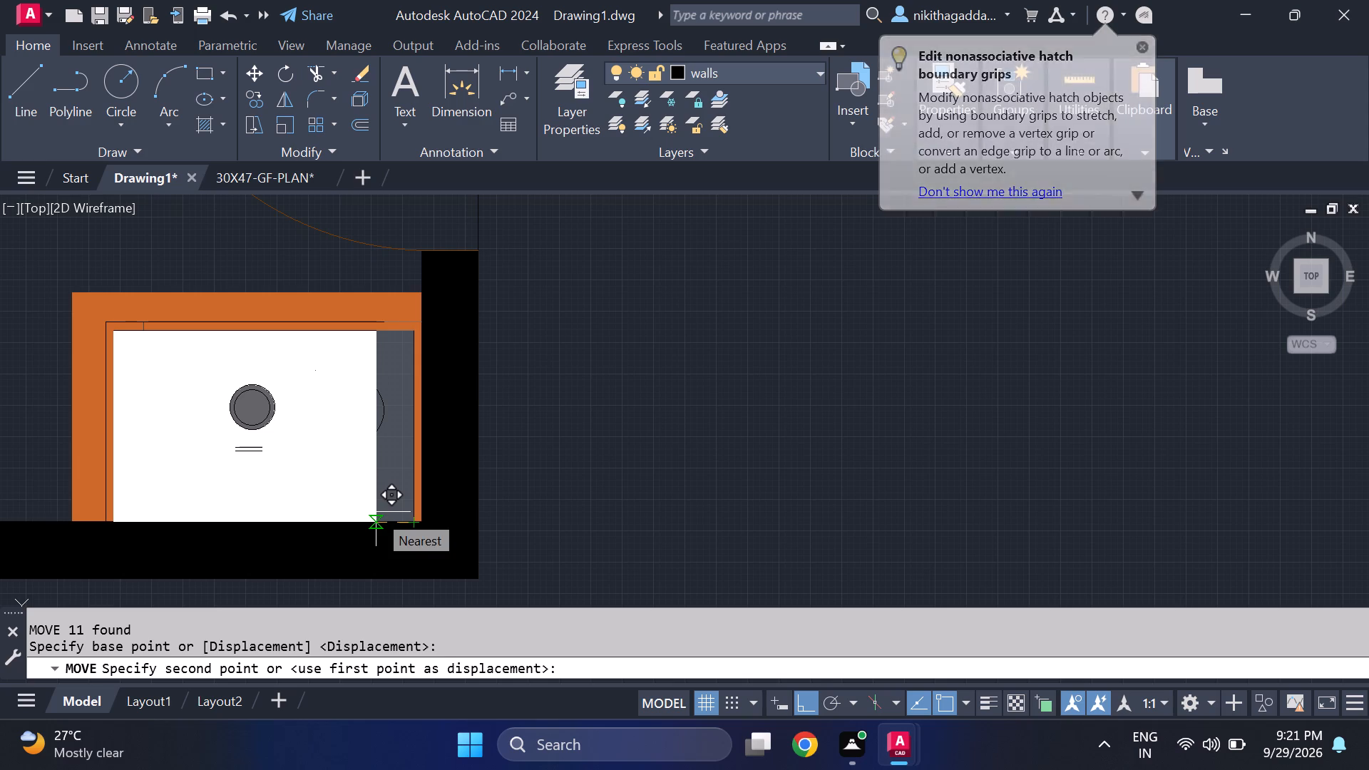
click(376, 512)
Move the two grey drain hatches east from their displaced spot to the centre of the washbasin's drain circles.
scroll(538, 503, down, 2)
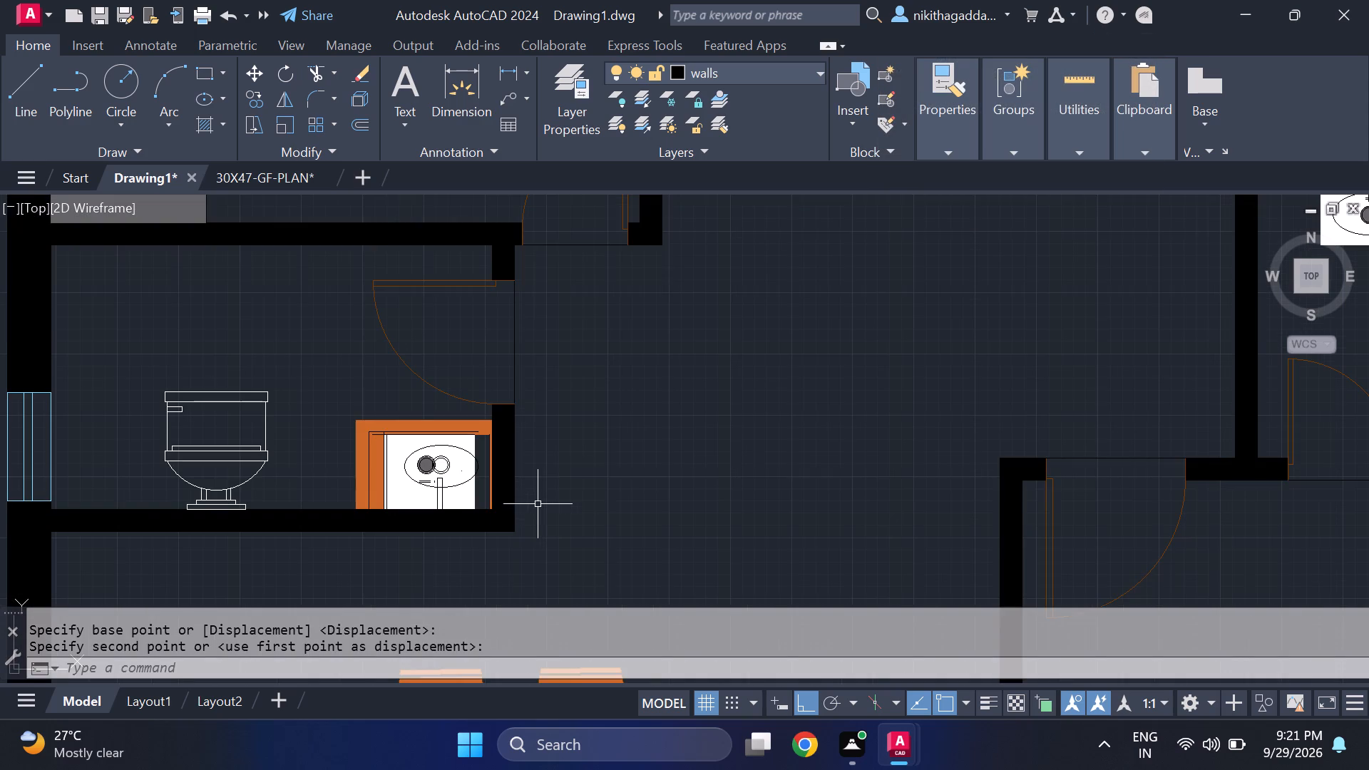
scroll(426, 463, up, 2)
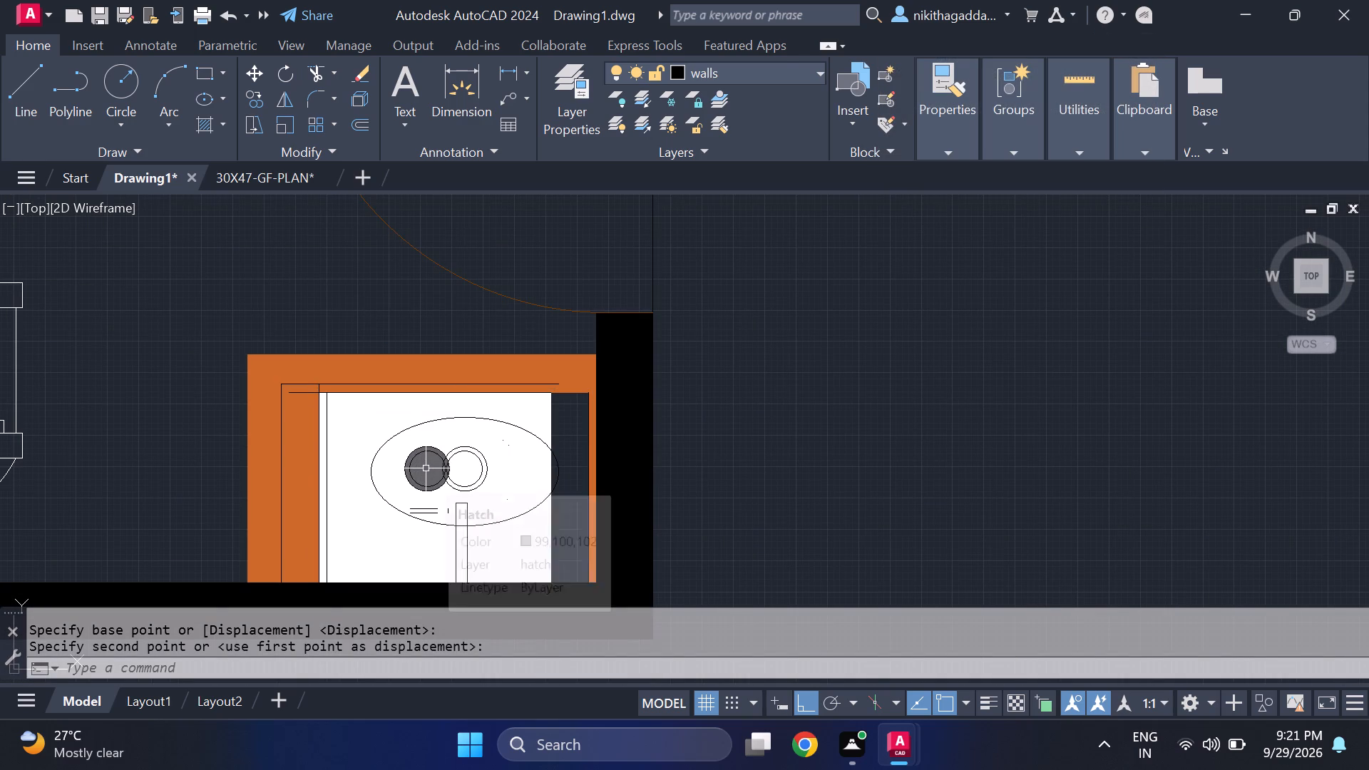
click(426, 468)
scroll(437, 466, up, 3)
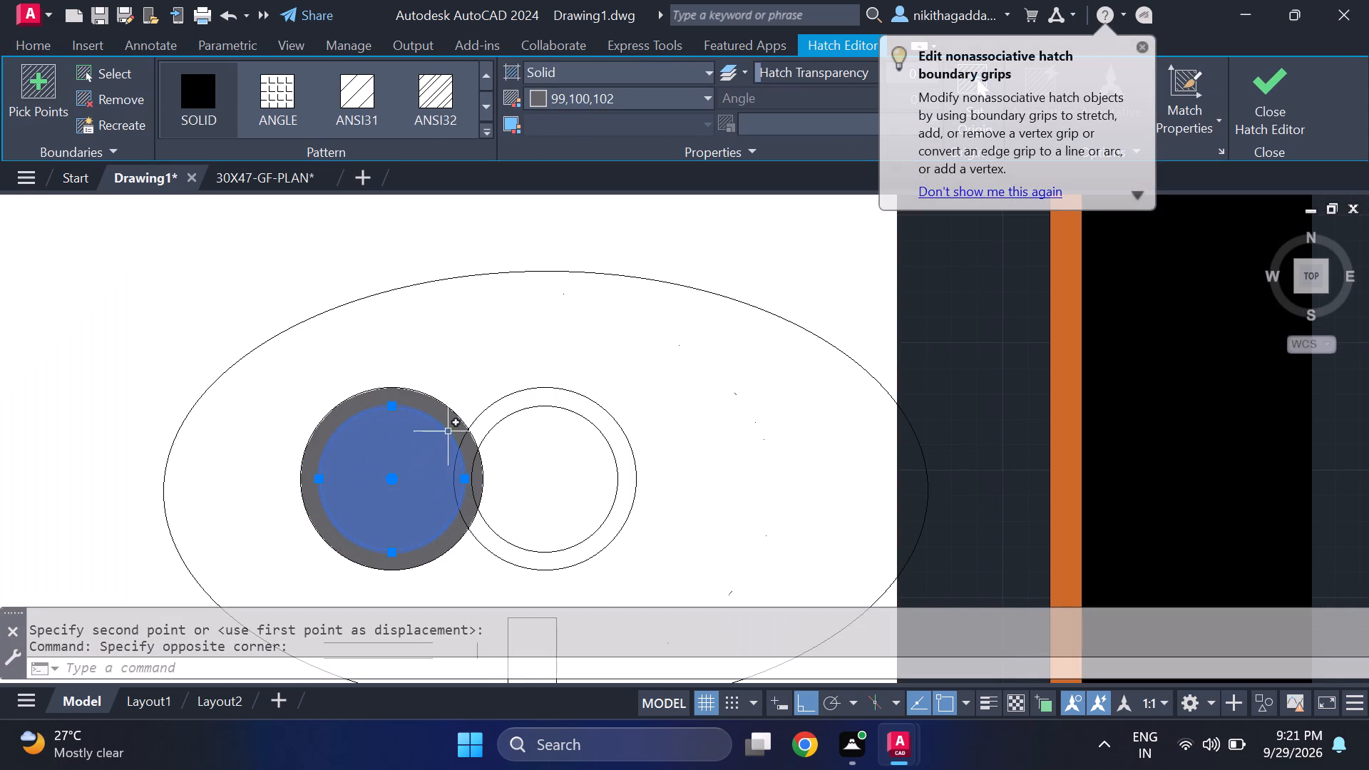
click(449, 419)
key(m)
key(Return)
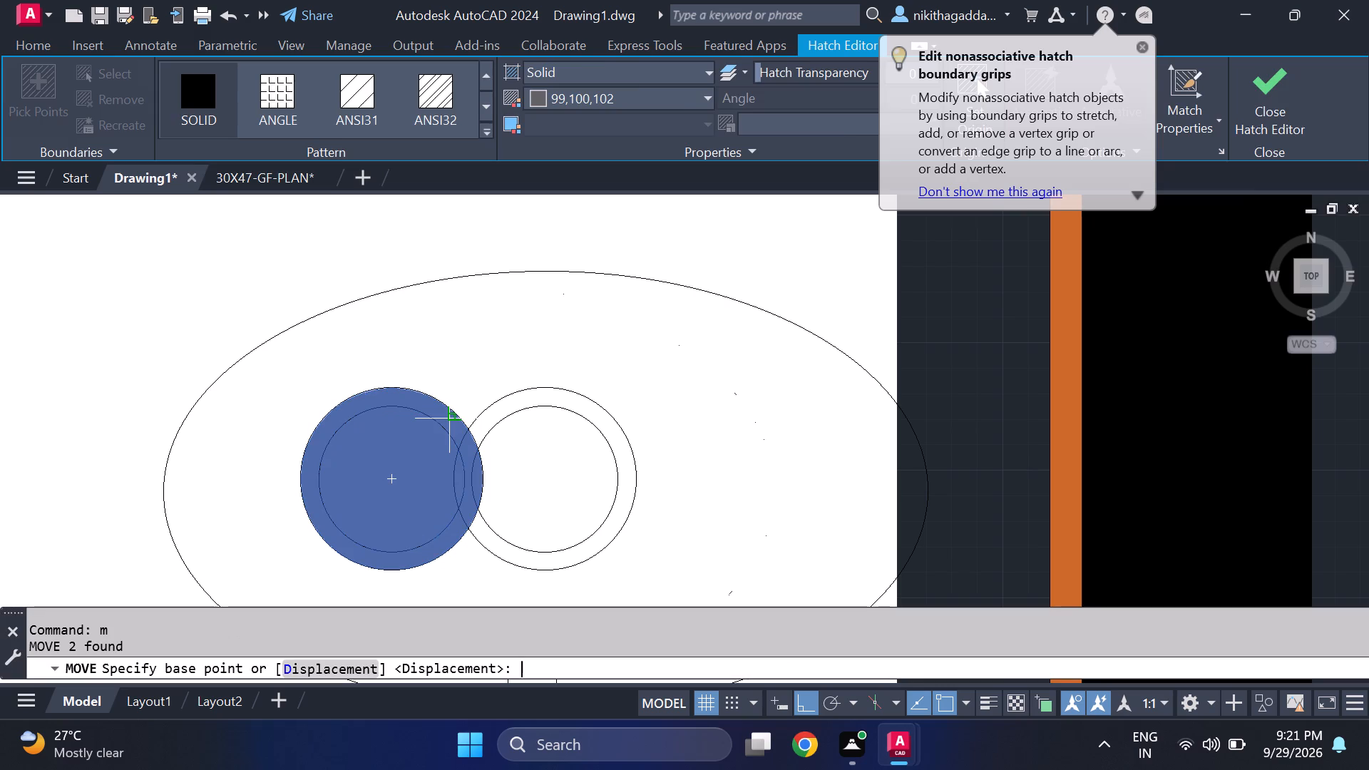
click(387, 474)
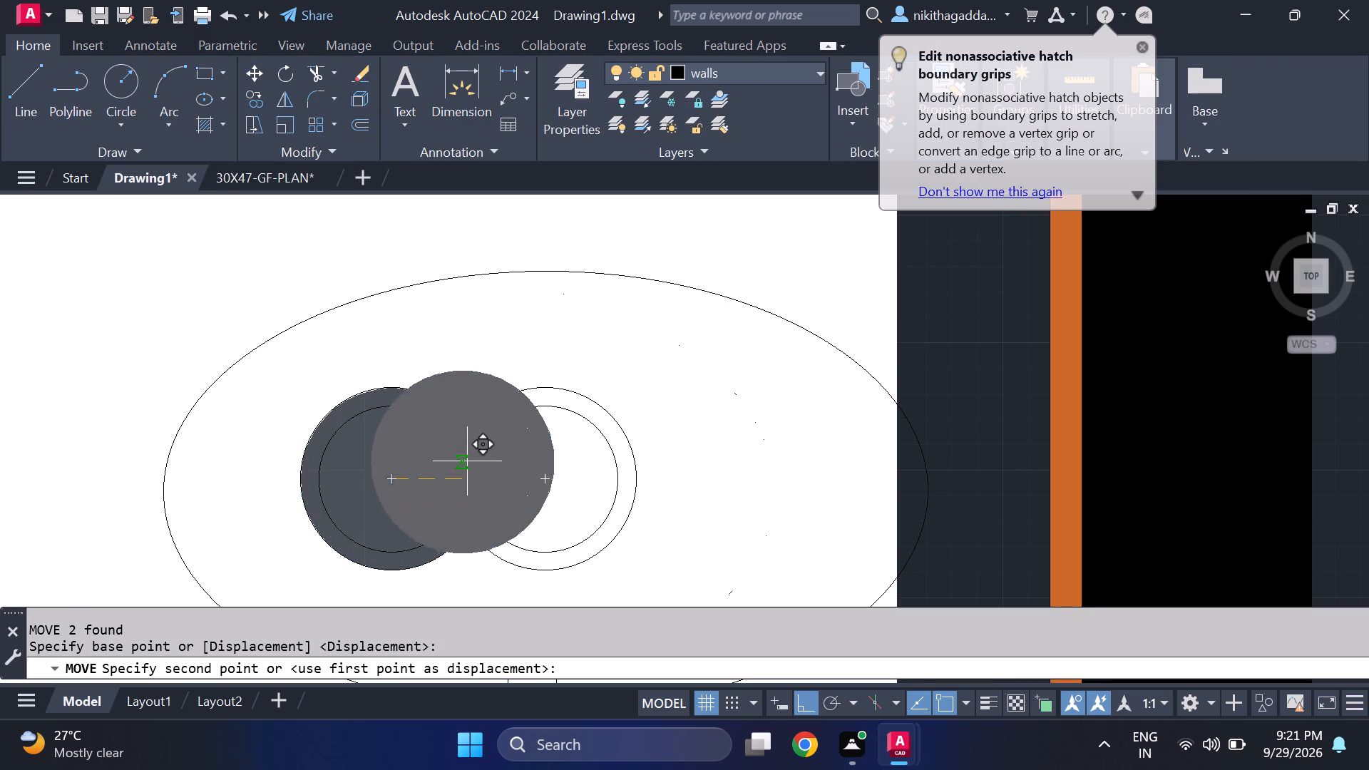
click(548, 481)
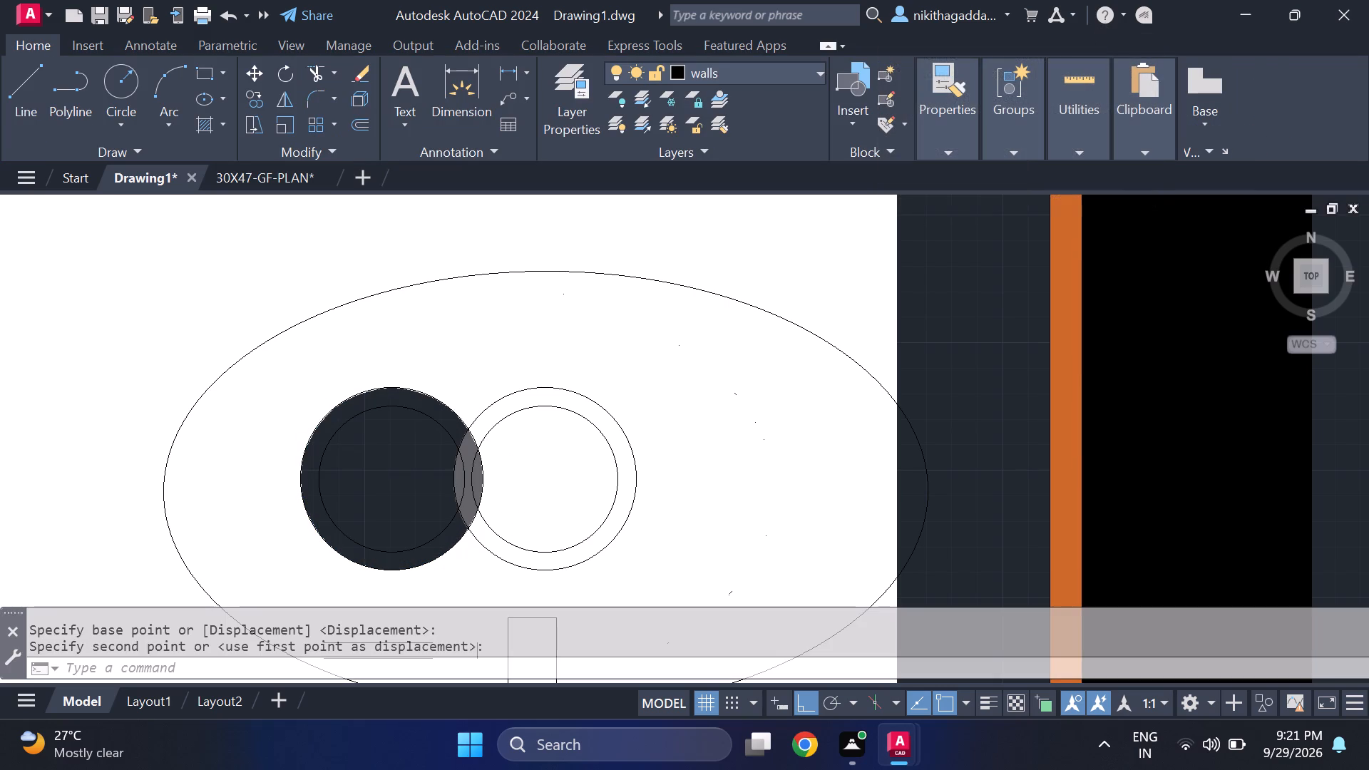
Erase the hatch at the centre of the washbasin's drain circles.
scroll(494, 487, down, 3)
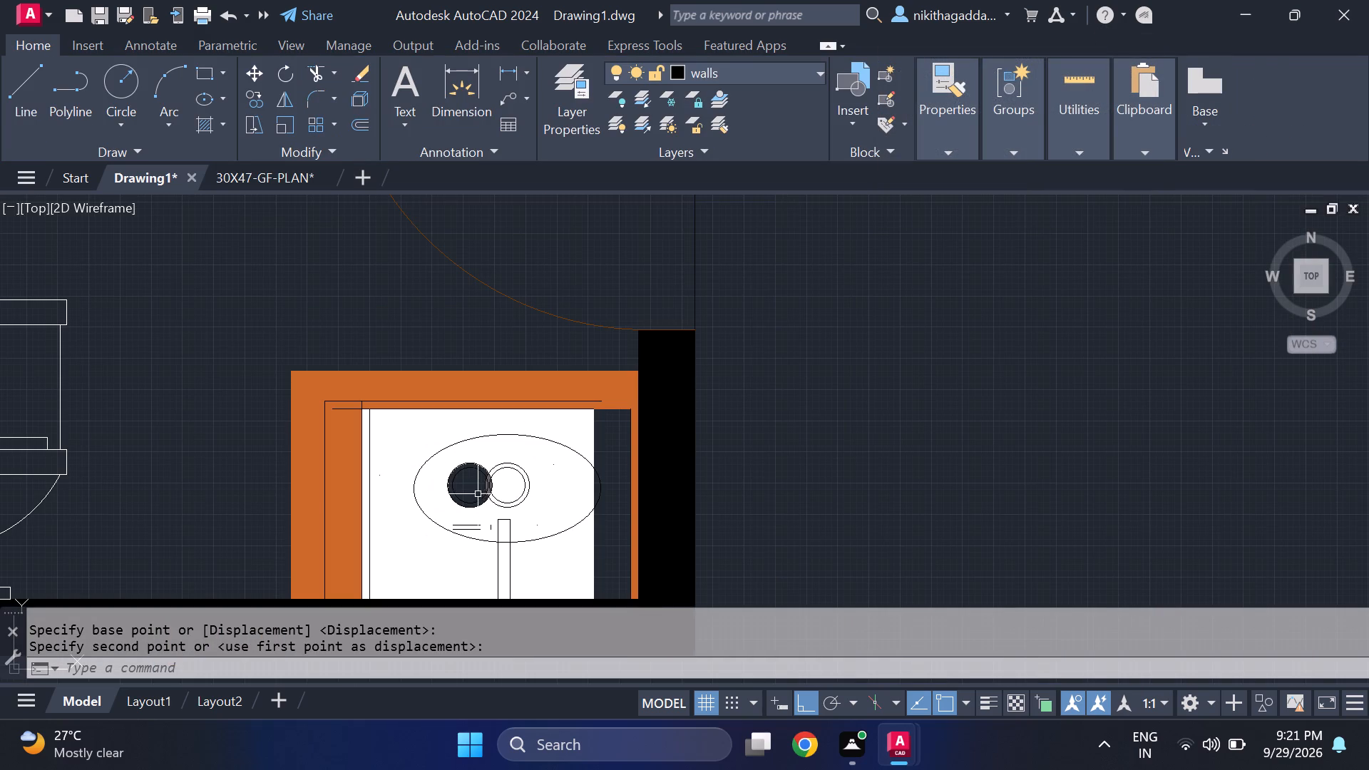
click(463, 488)
click(462, 488)
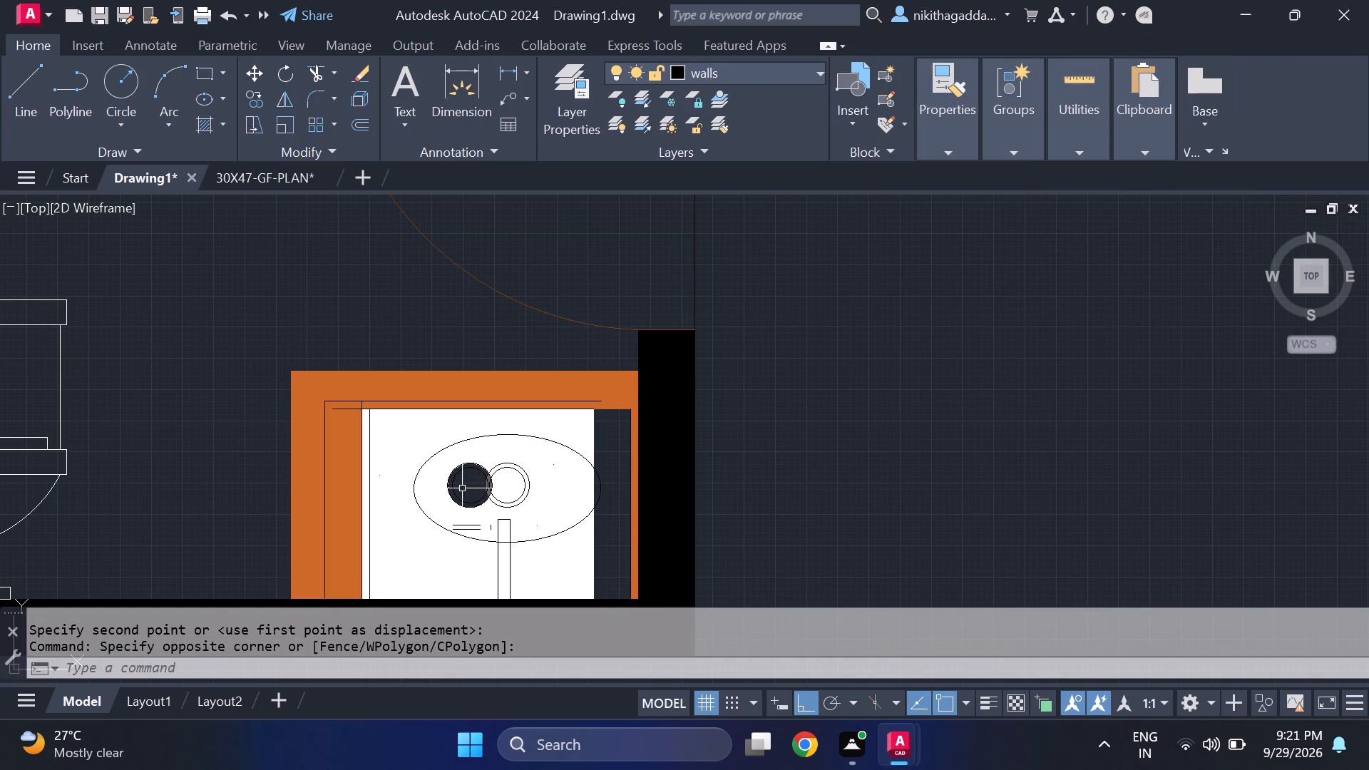
middle_drag(483, 543, 404, 404)
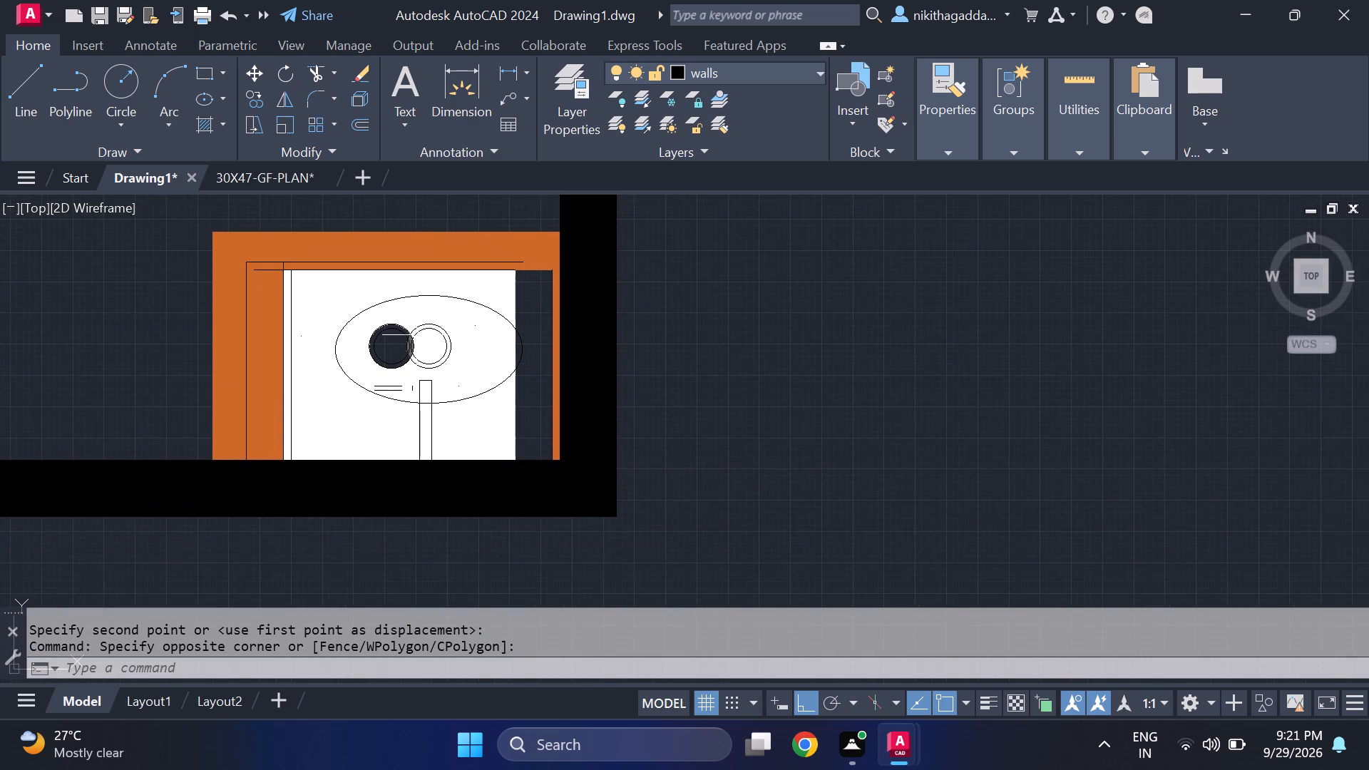
scroll(412, 342, up, 3)
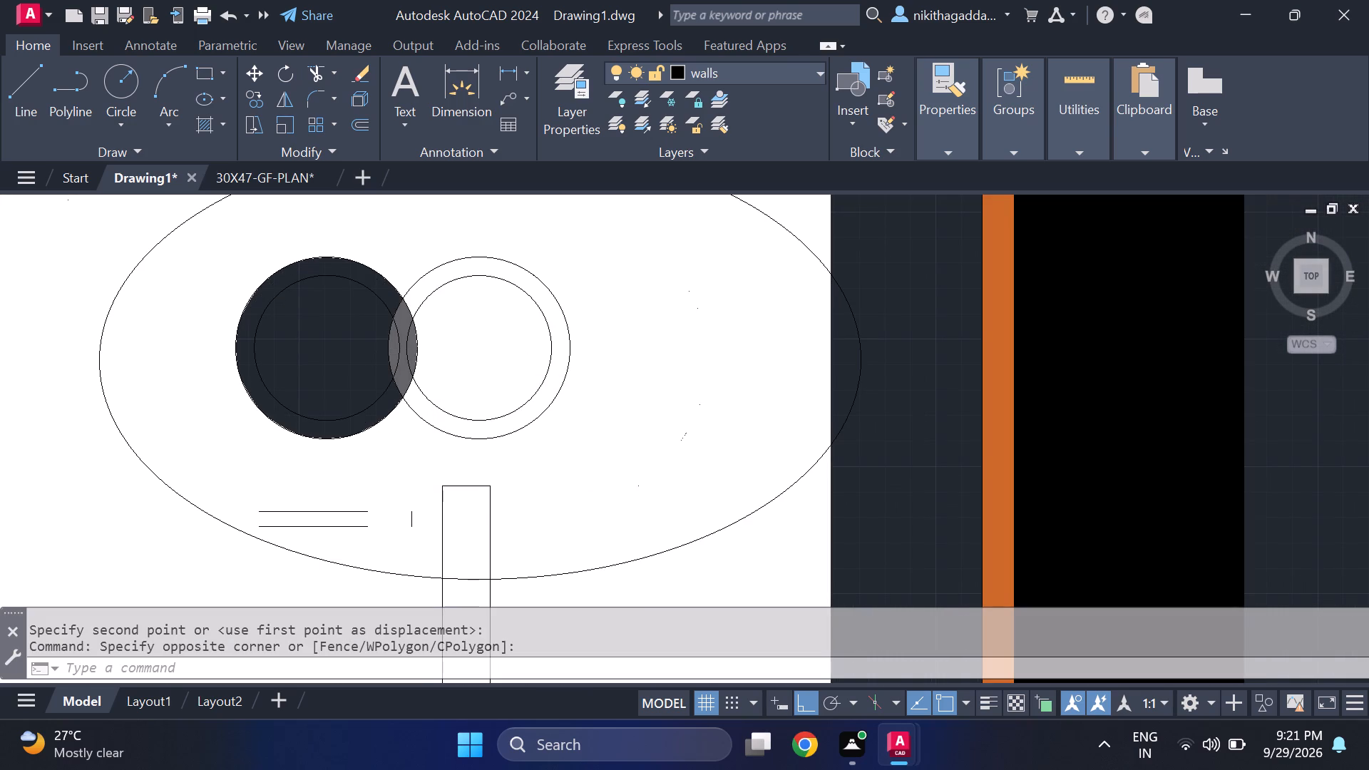
click(471, 347)
key(Delete)
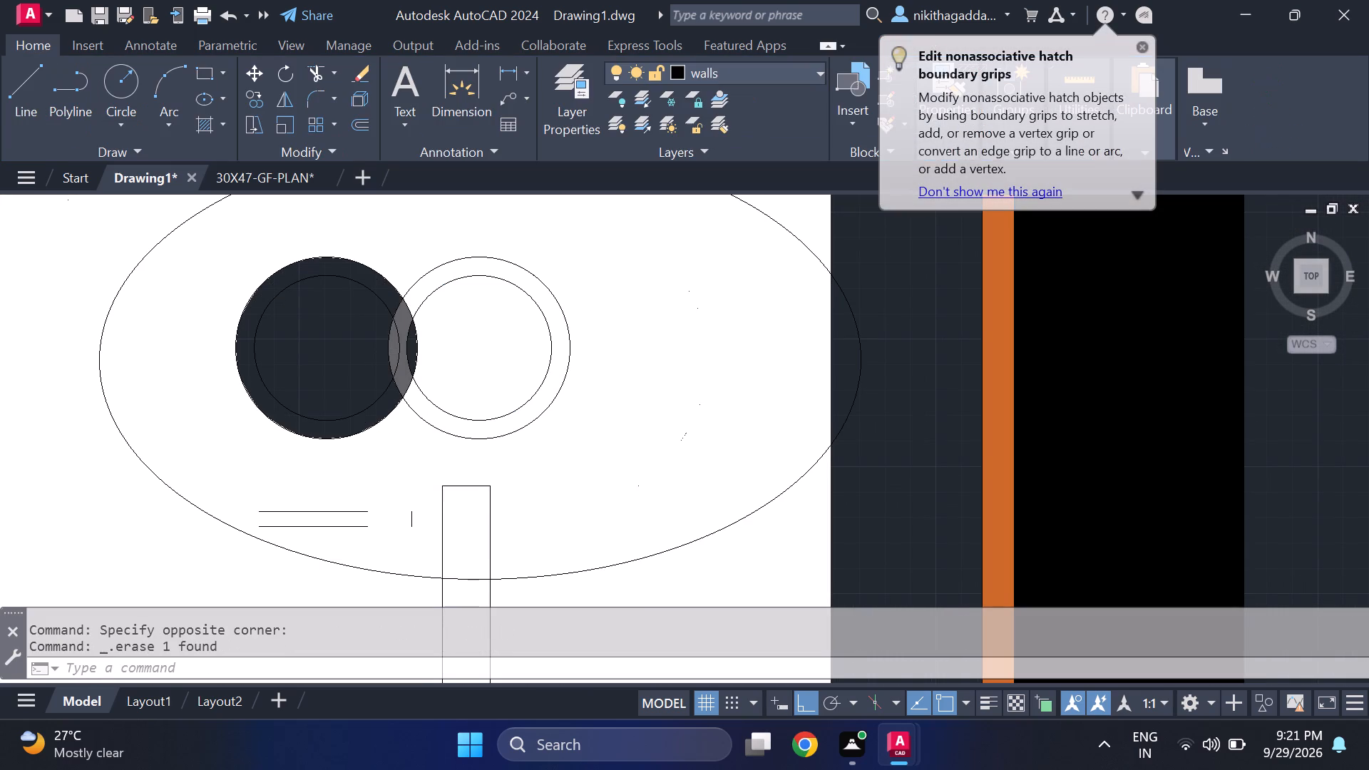
double_click(512, 371)
key(Escape)
key(Escape)
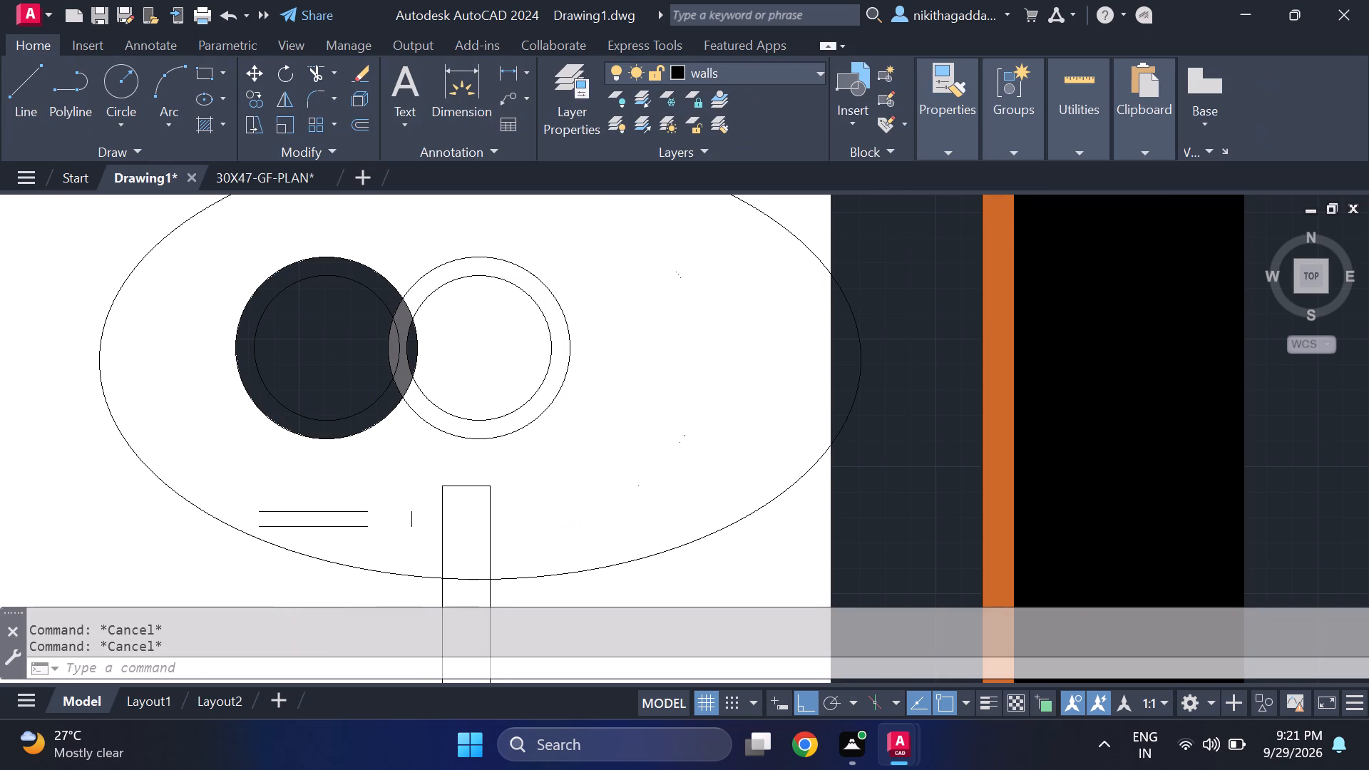
scroll(494, 383, down, 3)
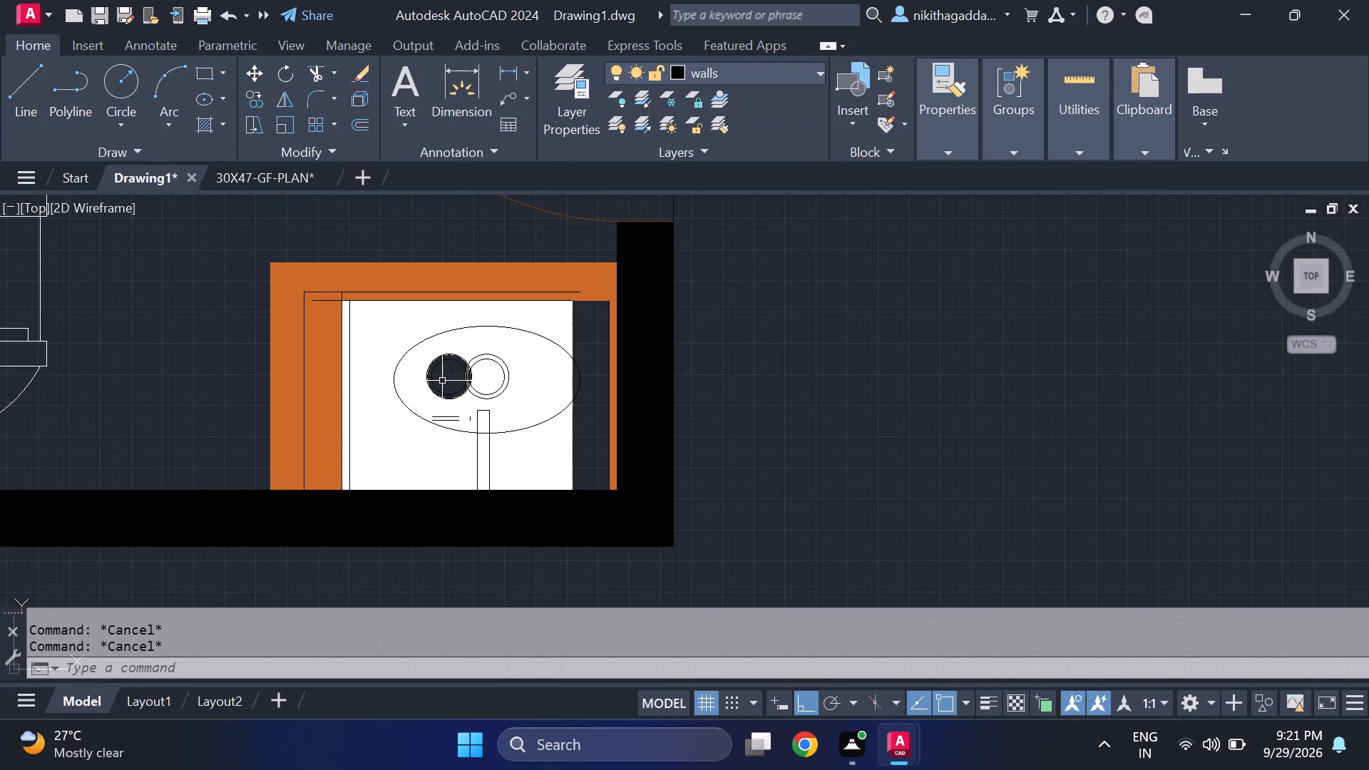
Undo the drain hatch erasure and the preceding moves of the washbasin's hatches, tap lines and counter edge lines.
key(ctrl+z)
key(ctrl+z)
key(ctrl+z)
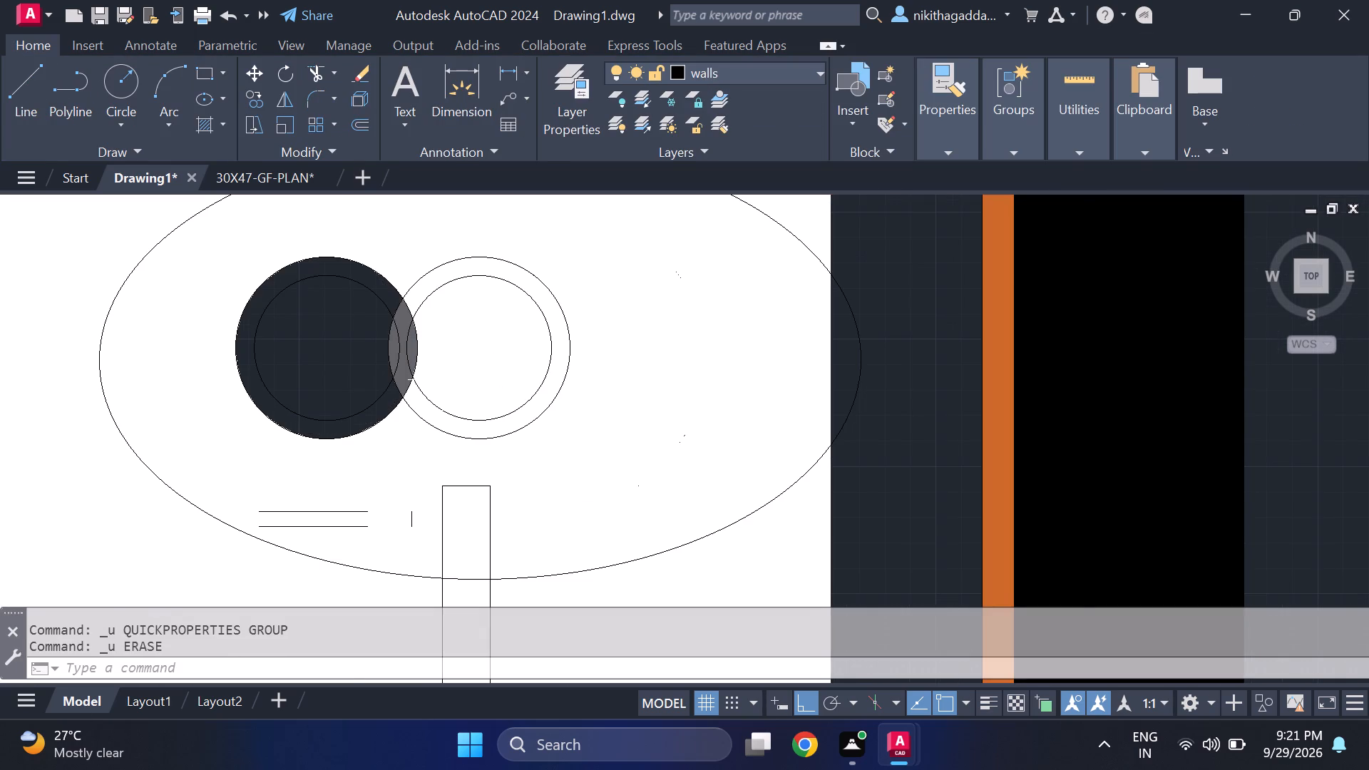
key(ctrl+z)
key(ctrl+z)
key(ctrl+z)
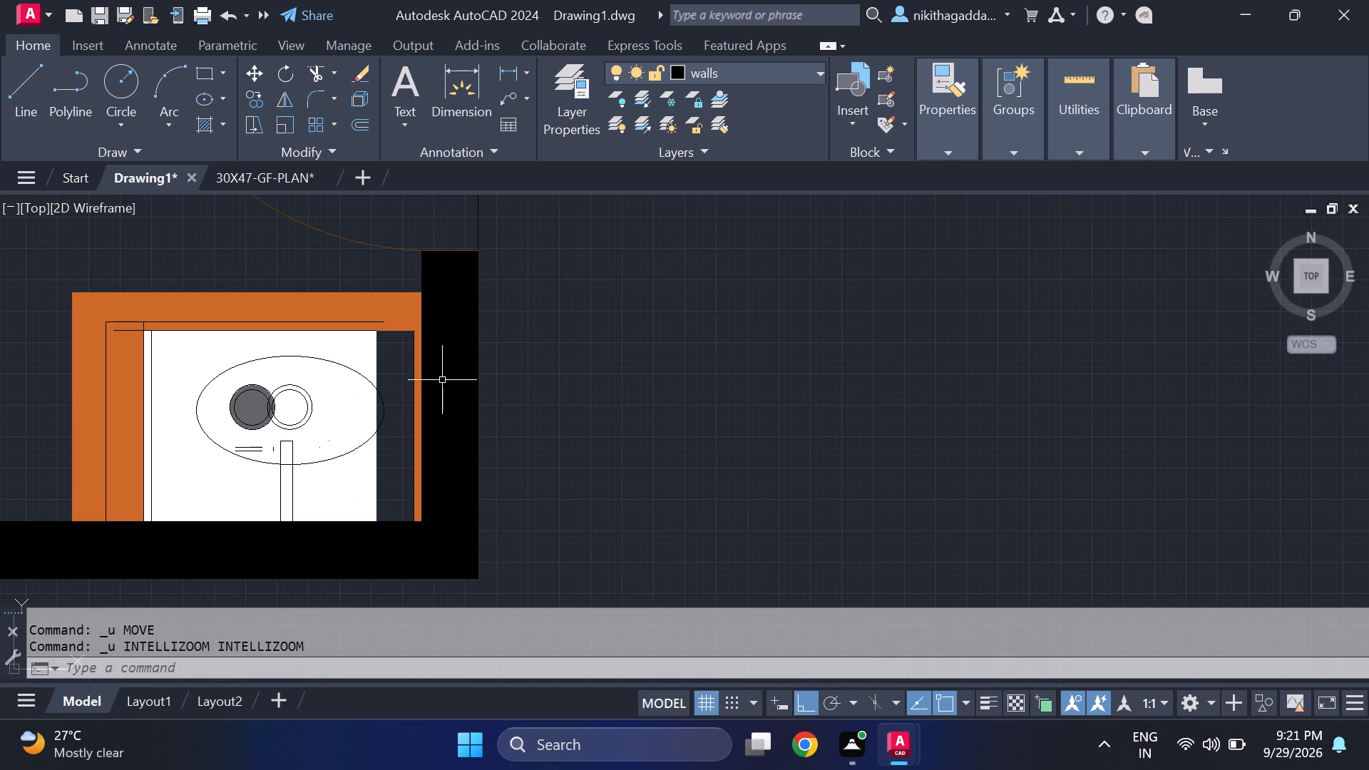
key(ctrl+z)
scroll(384, 366, down, 5)
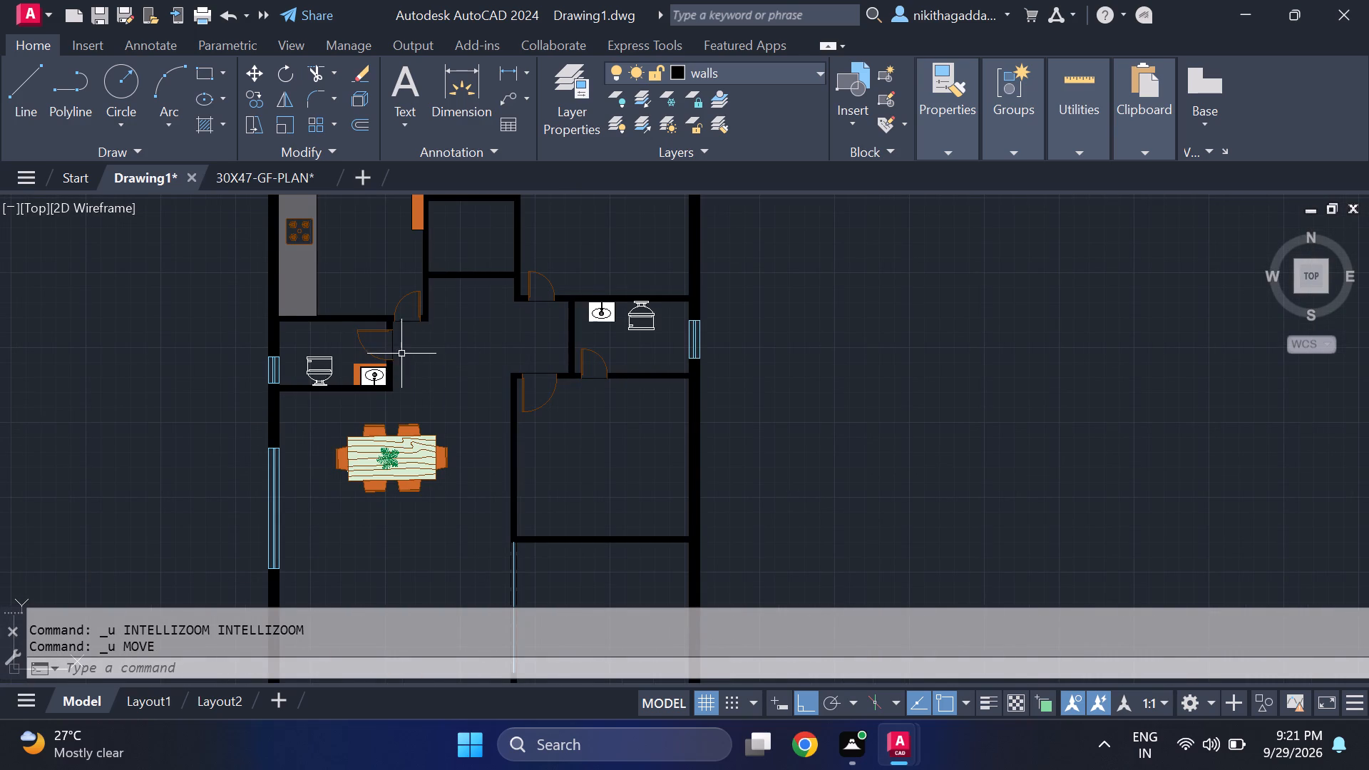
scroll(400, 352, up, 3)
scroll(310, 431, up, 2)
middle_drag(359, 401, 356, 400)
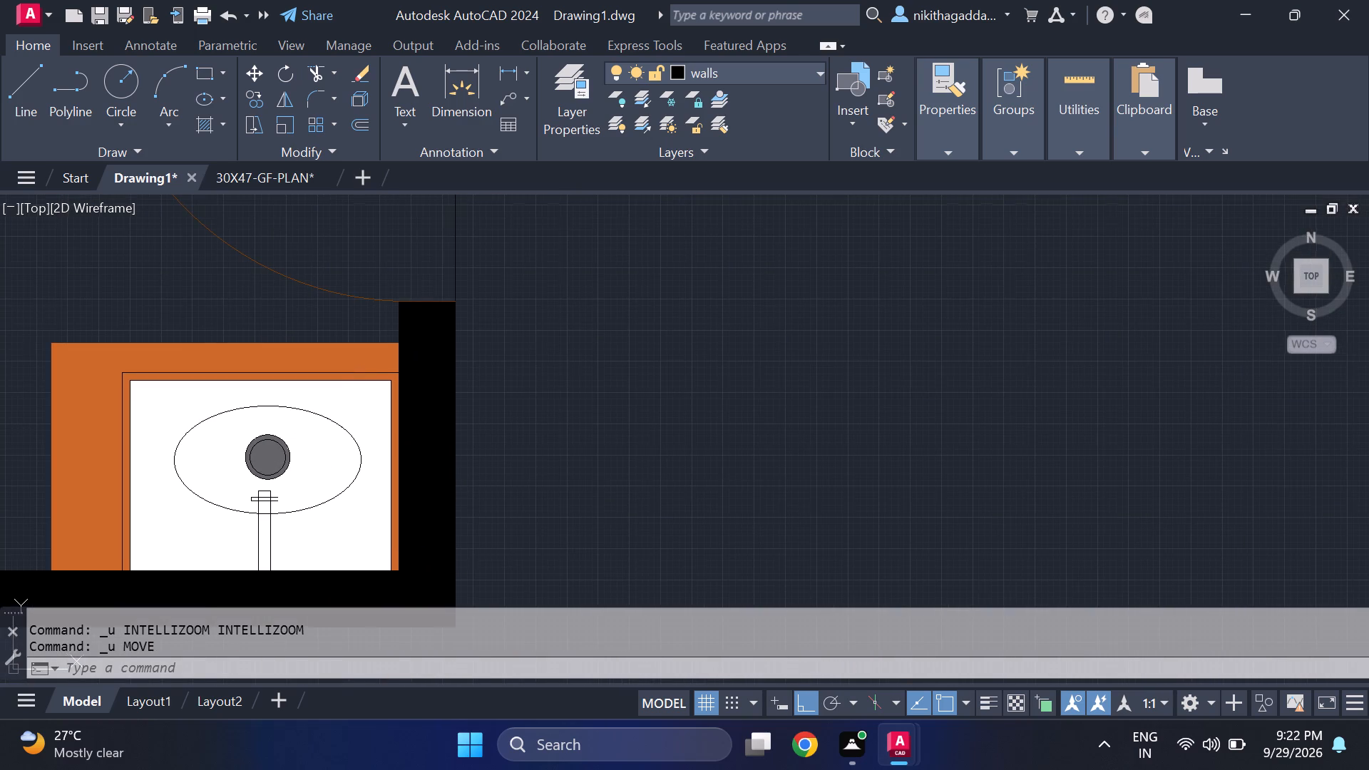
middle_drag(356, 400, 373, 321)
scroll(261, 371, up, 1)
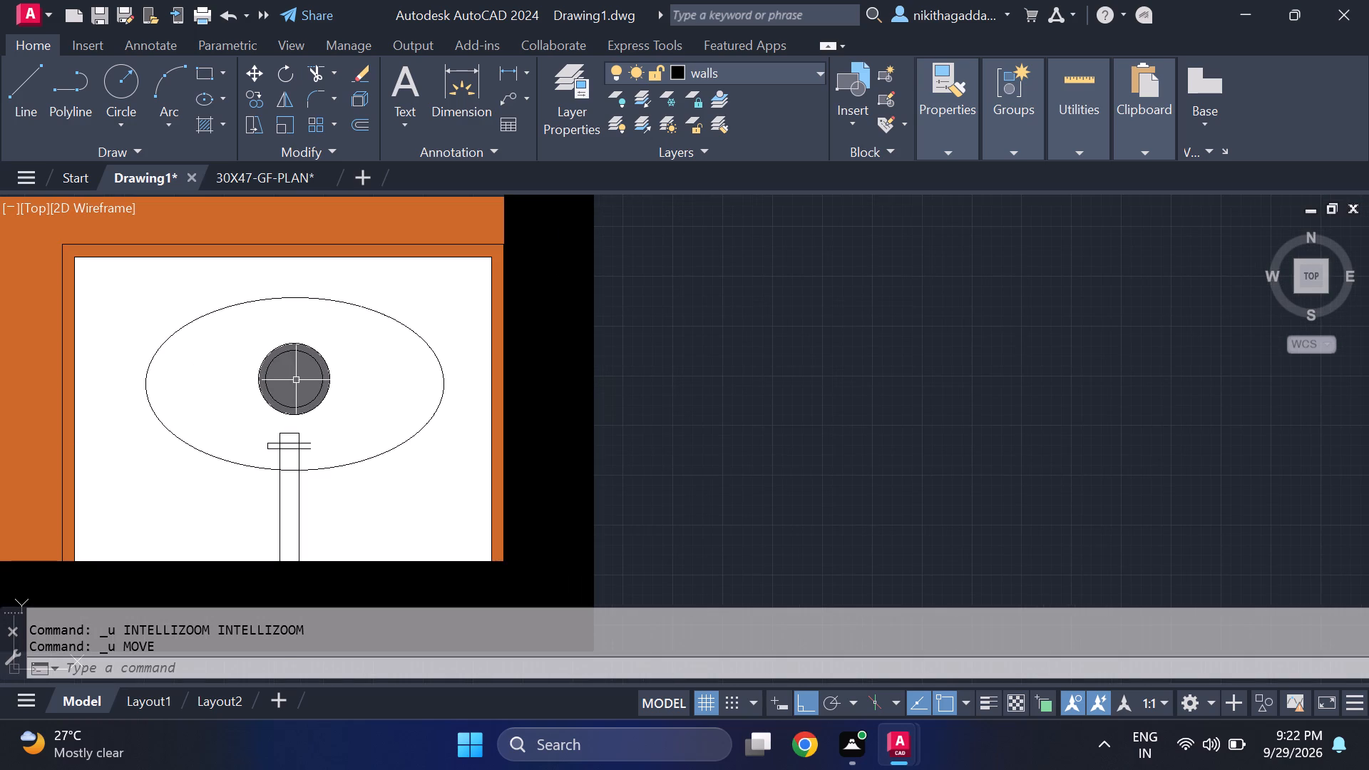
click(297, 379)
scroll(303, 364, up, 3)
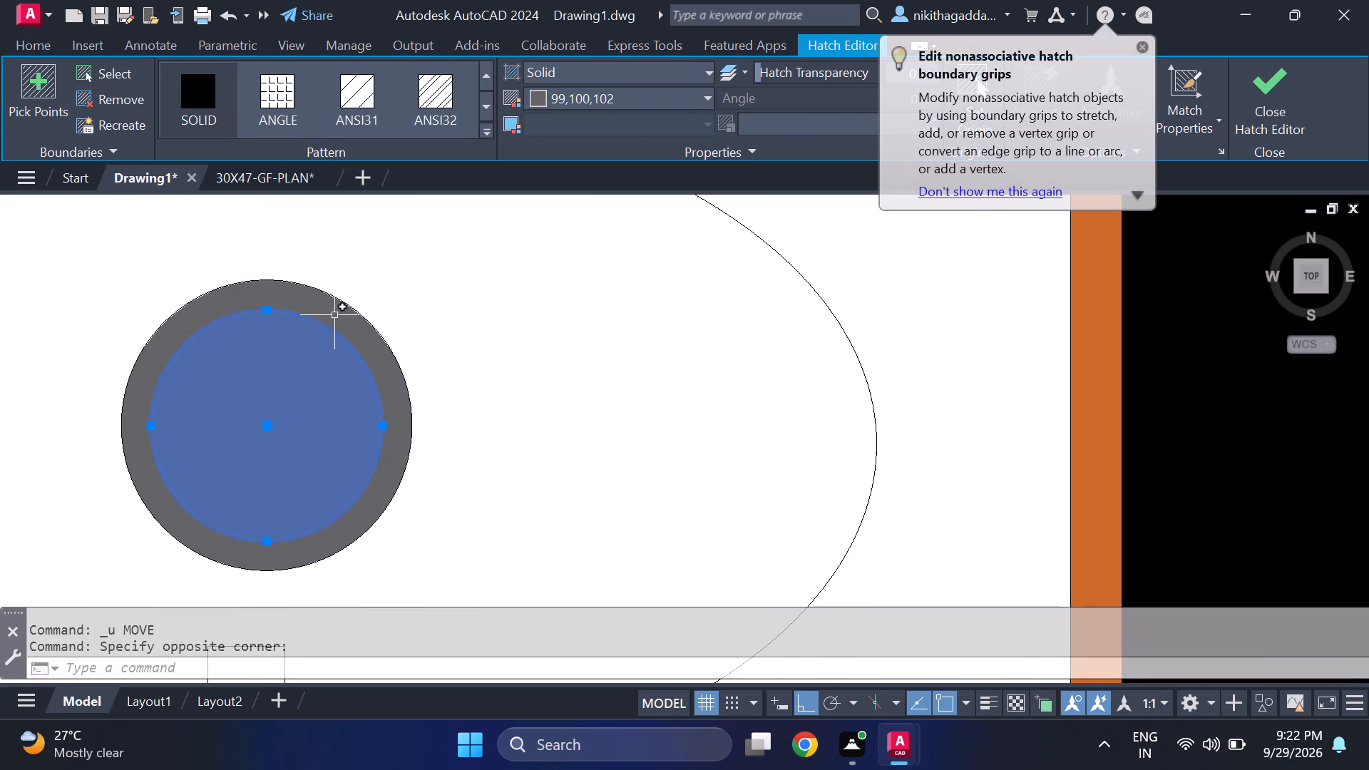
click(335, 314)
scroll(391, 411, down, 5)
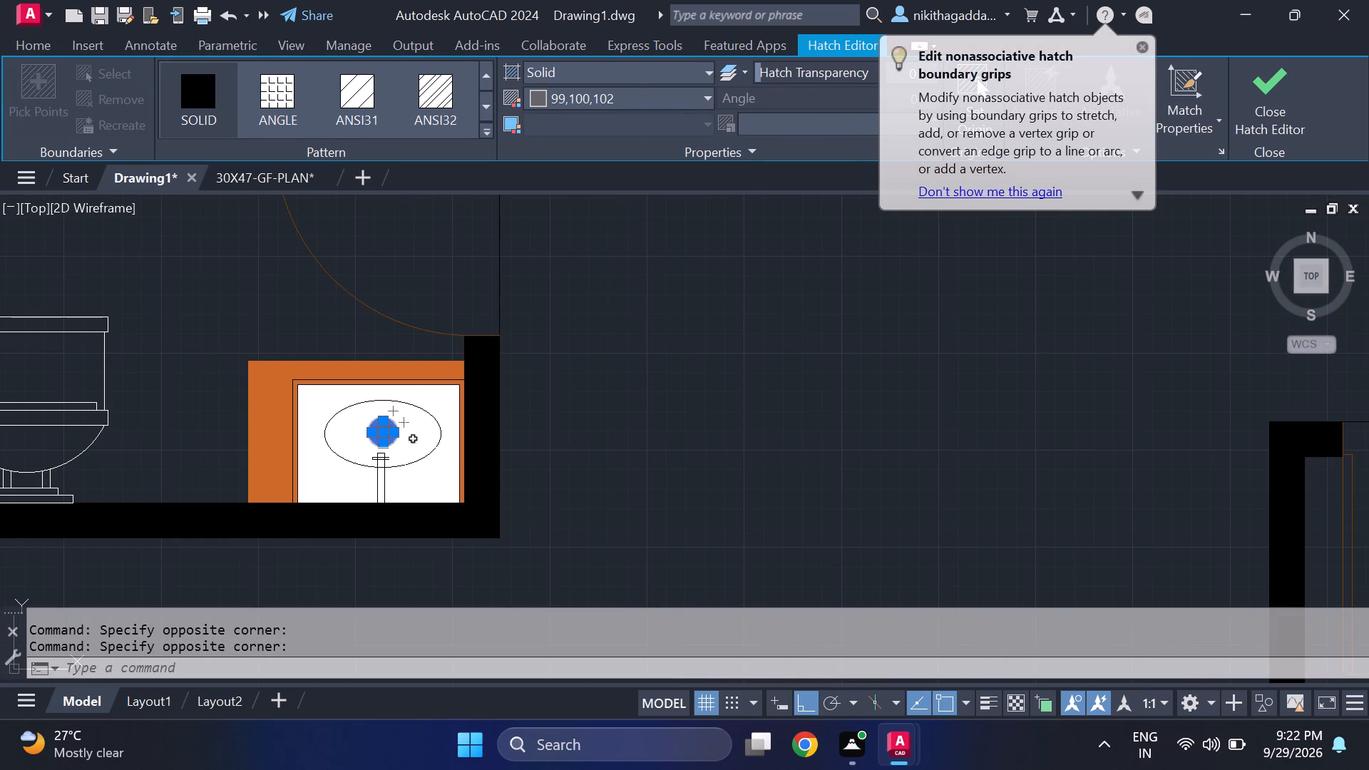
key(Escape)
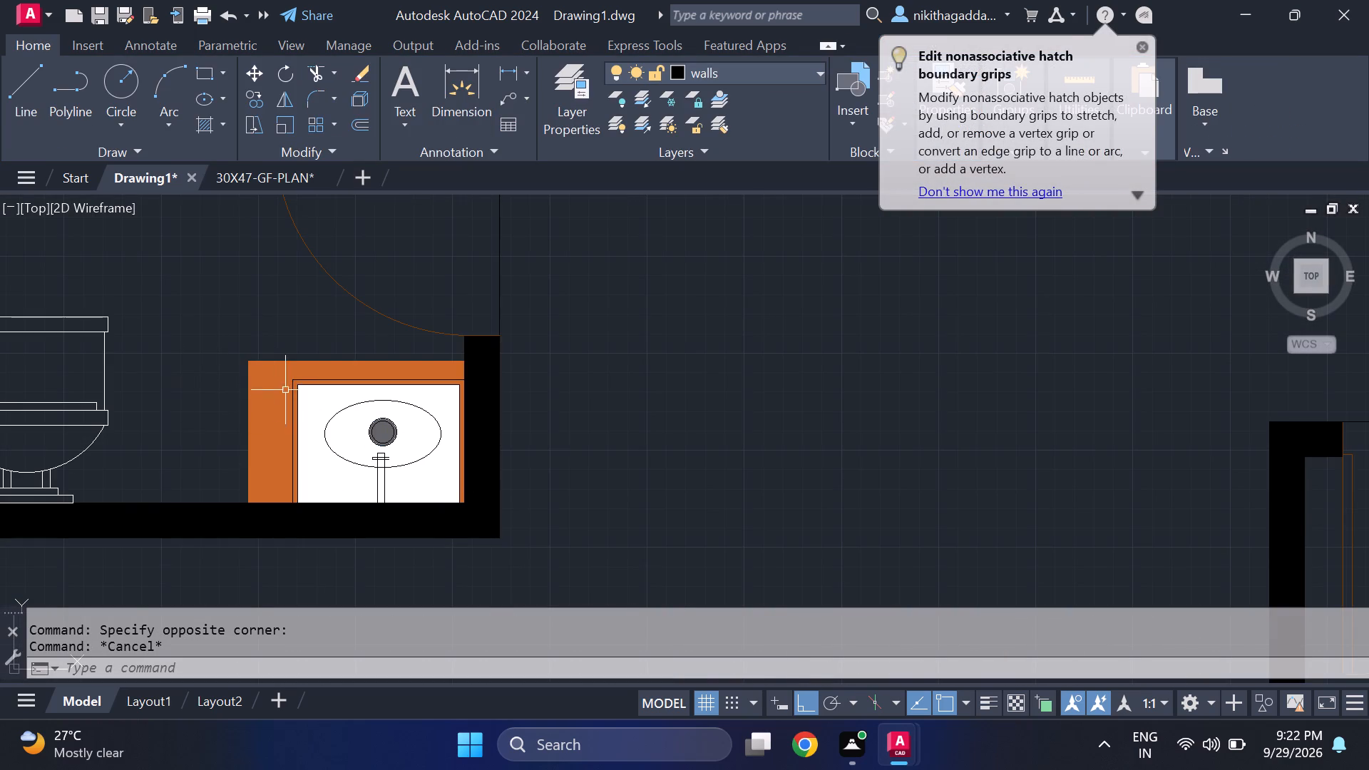
Erase the washbasin's white hatches and the two grey drain hatches, keeping the basin linework.
scroll(320, 425, up, 2)
click(347, 401)
click(401, 441)
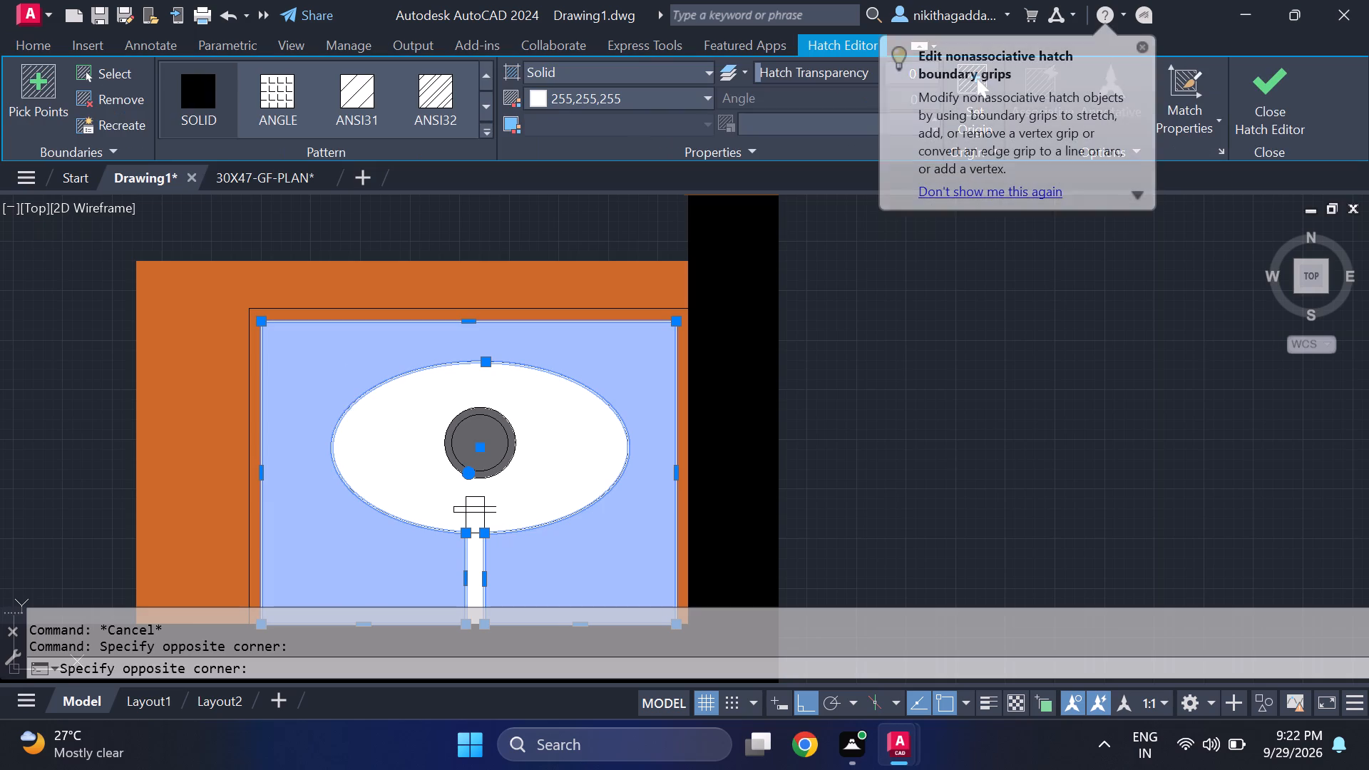
click(487, 444)
scroll(499, 419, up, 3)
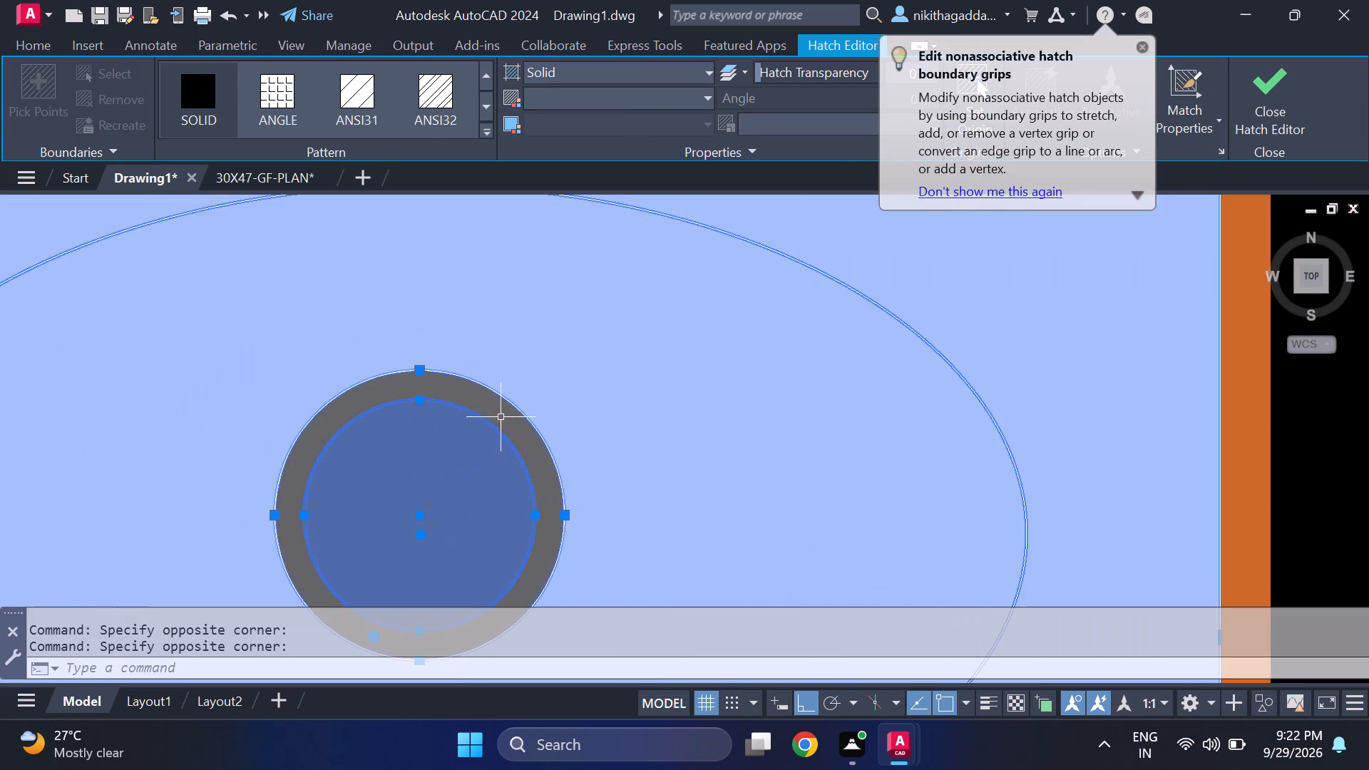
click(507, 413)
key(Delete)
scroll(547, 359, down, 4)
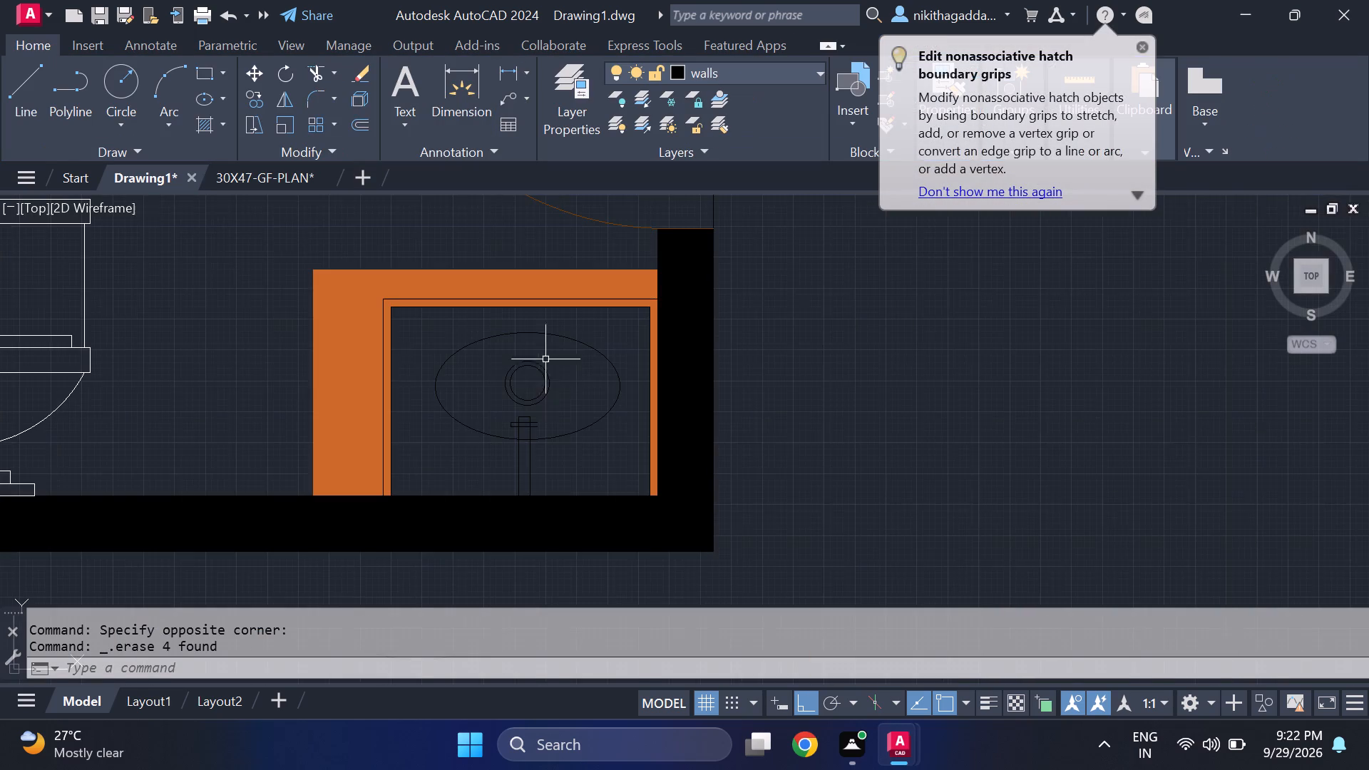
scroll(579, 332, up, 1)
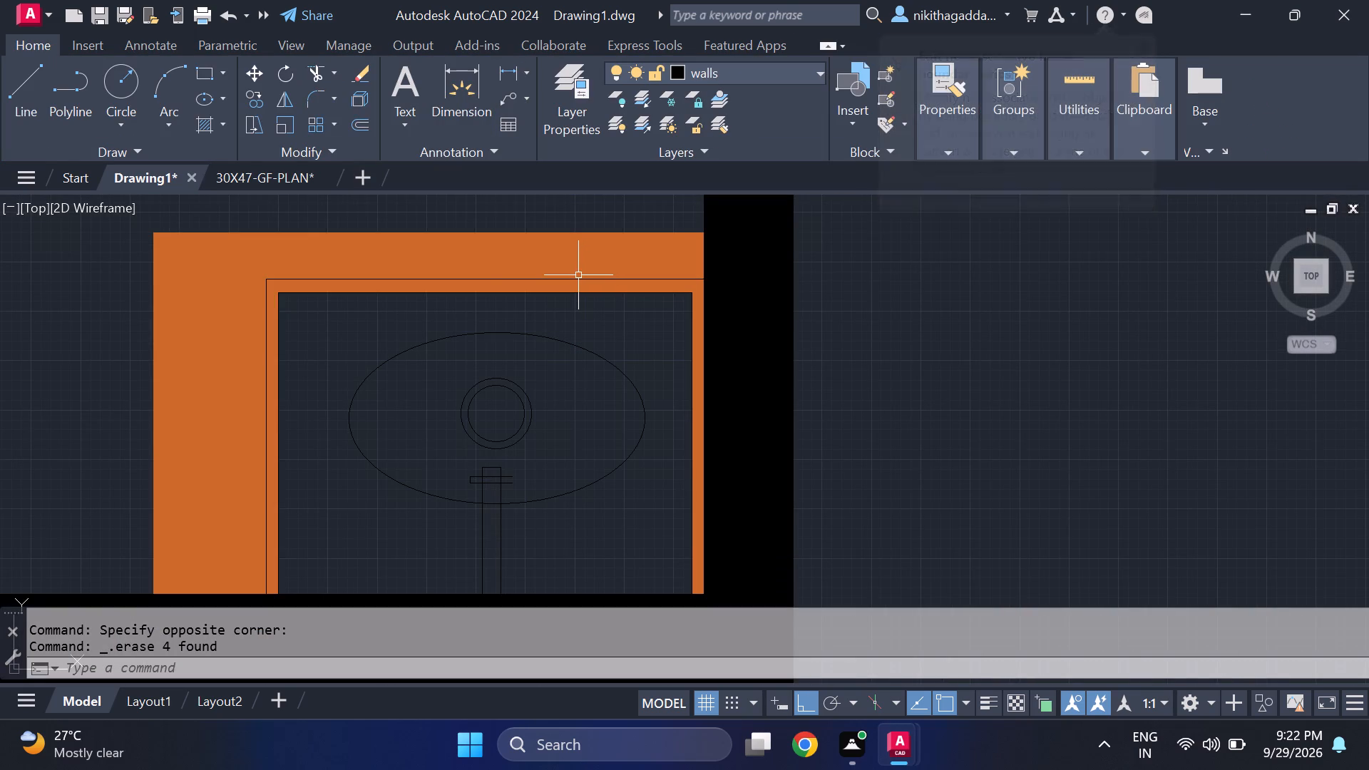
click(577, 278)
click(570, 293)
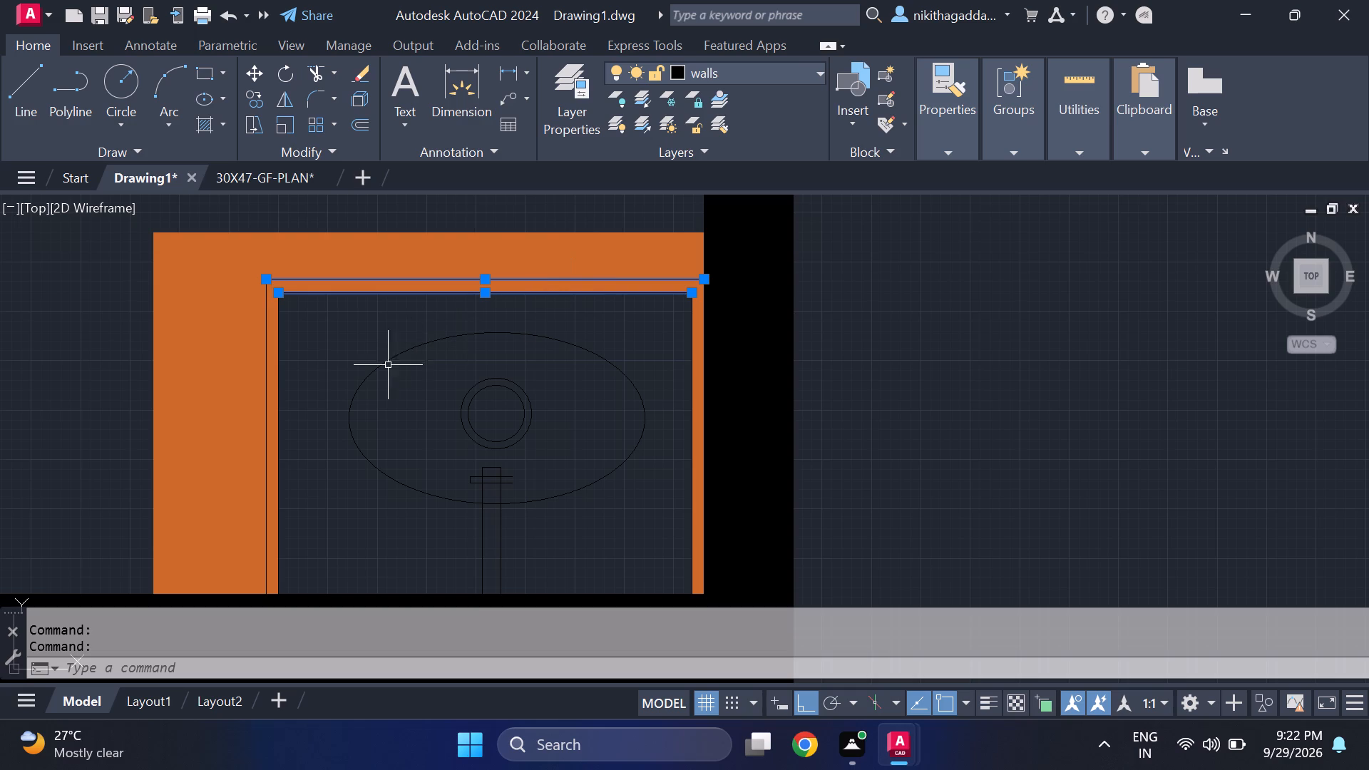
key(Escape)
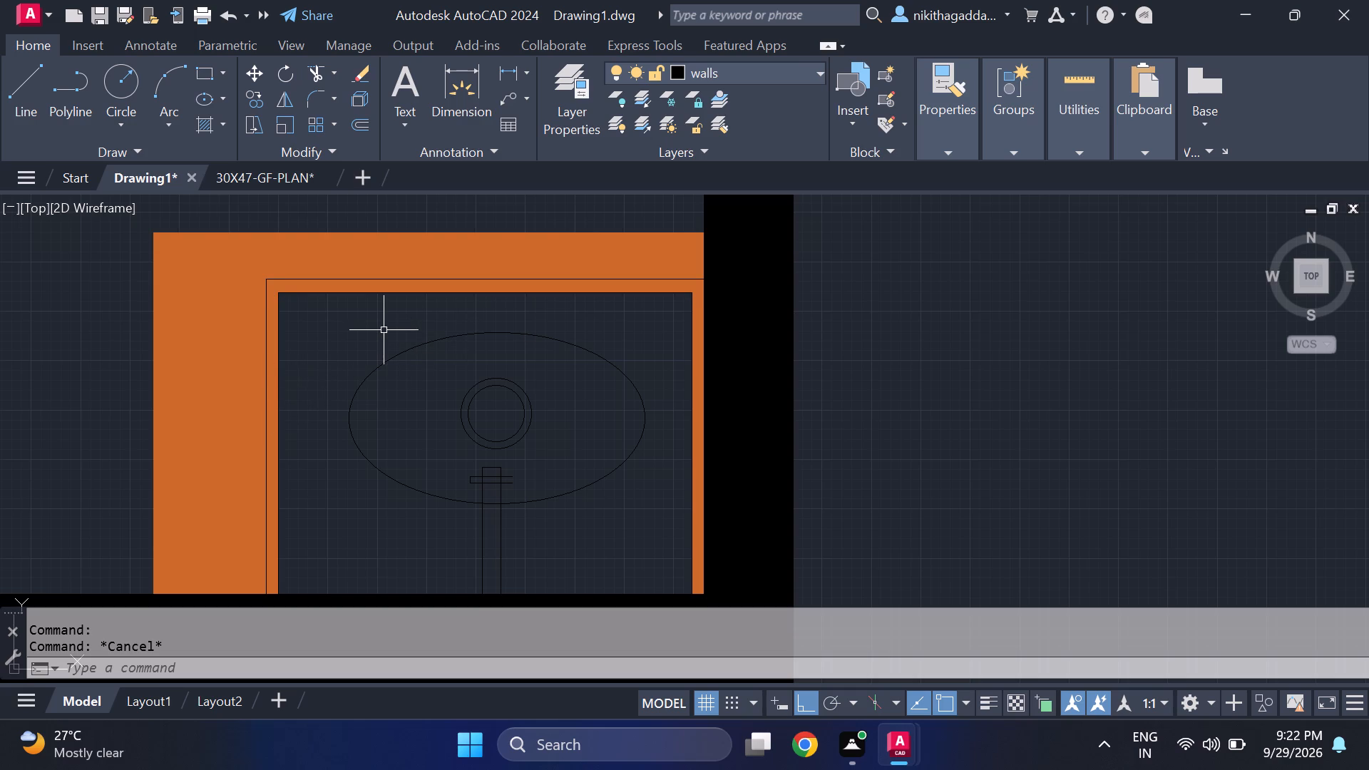
Erase the outer north and west edge lines around the washbasin rectangle, including the duplicate west line.
click(354, 280)
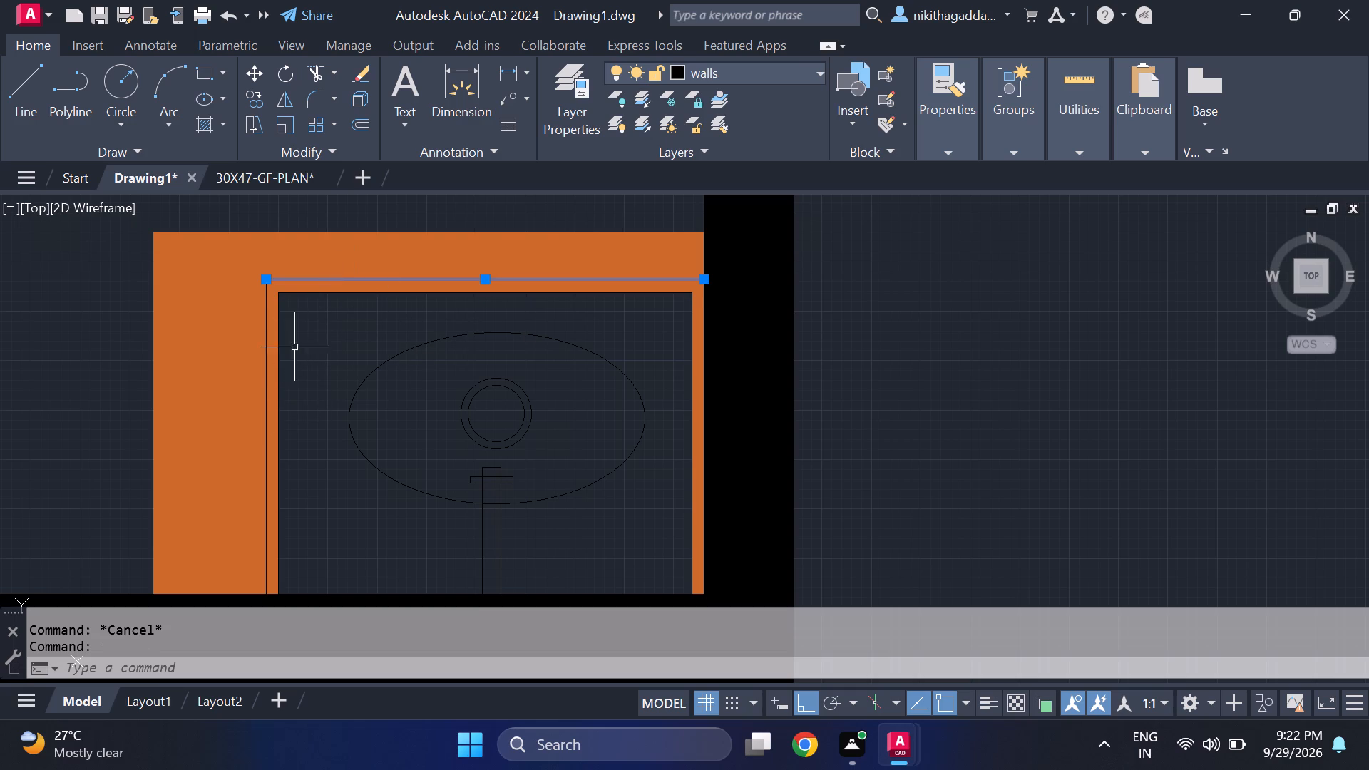
click(265, 381)
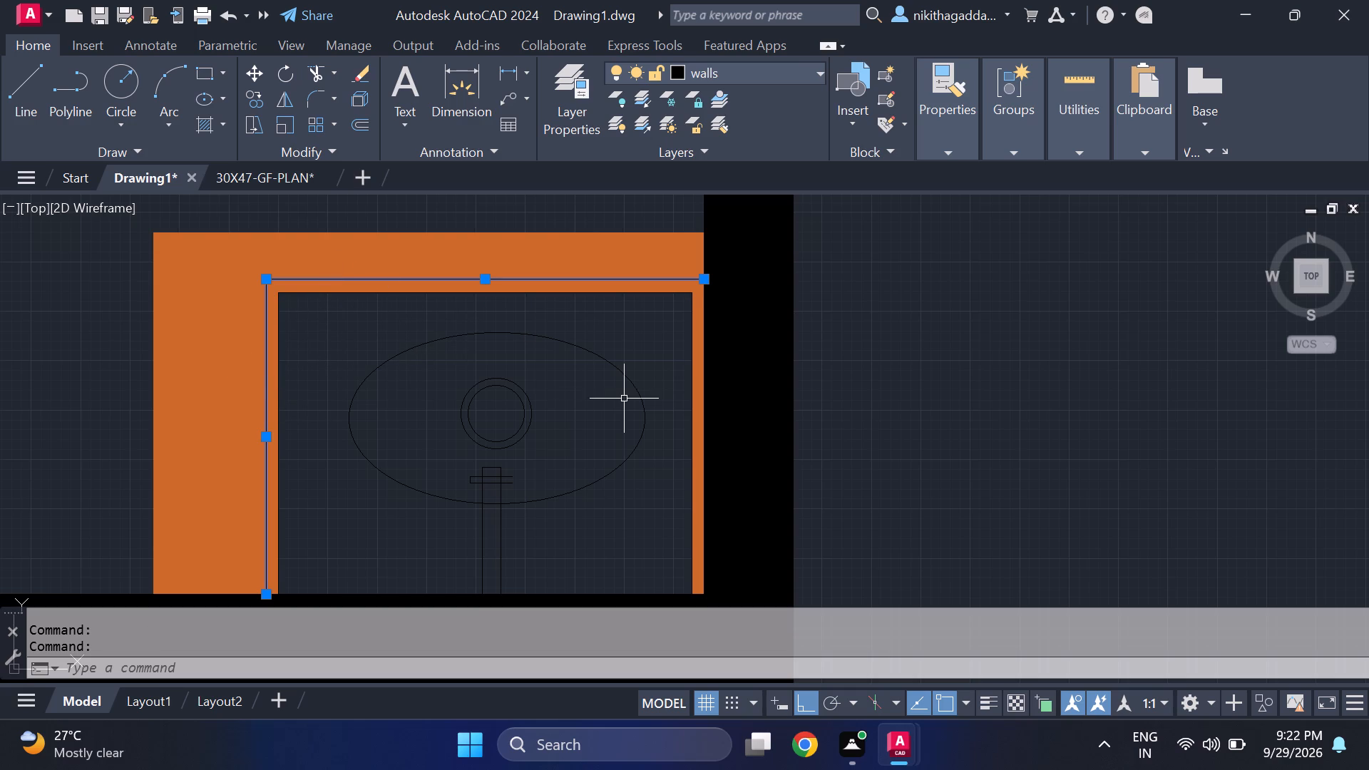
key(Delete)
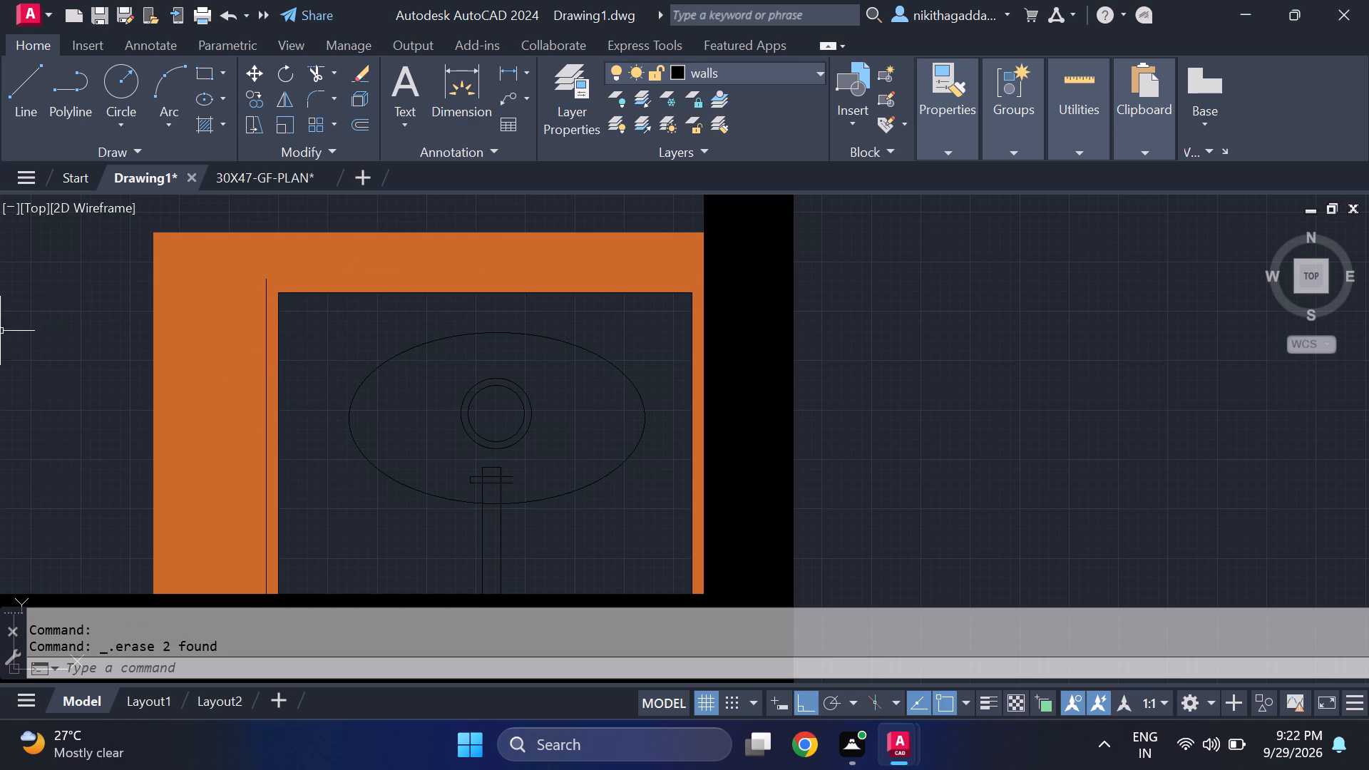
click(264, 404)
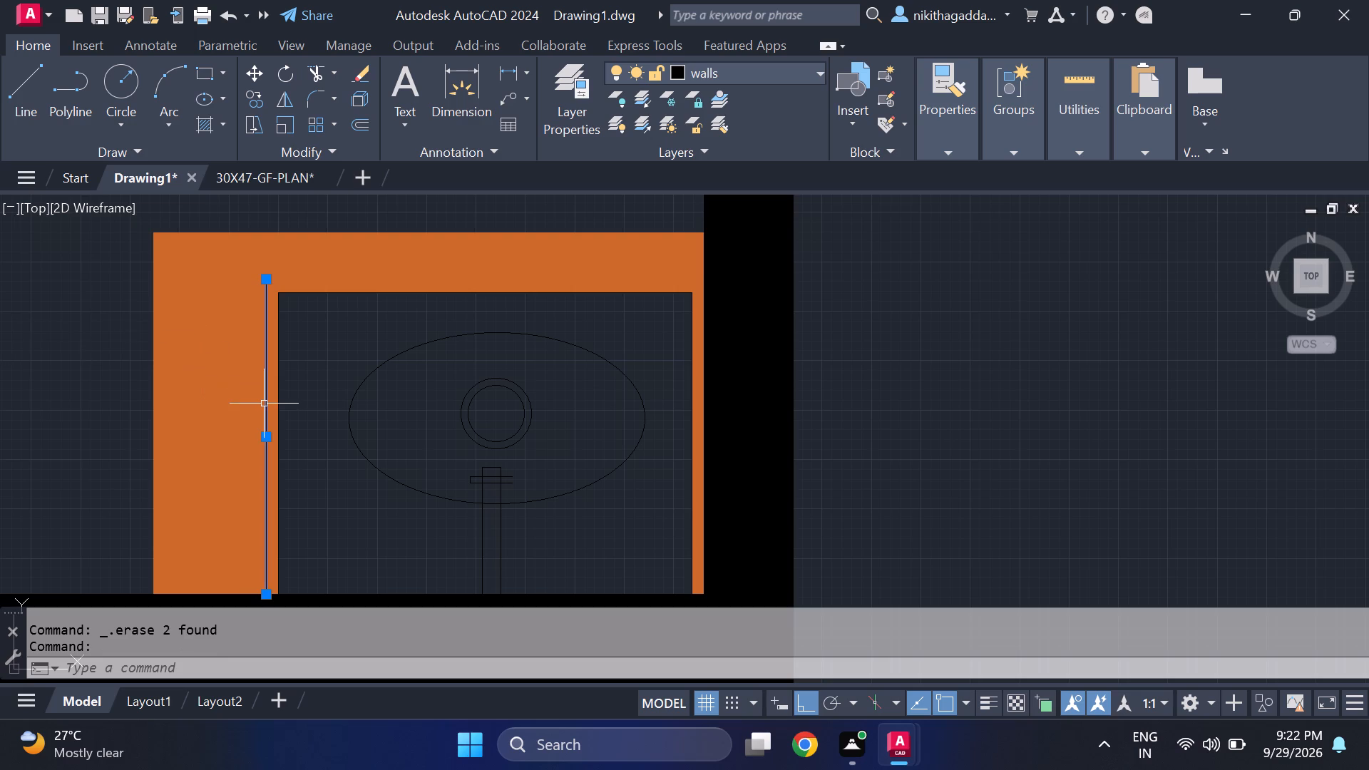
key(Delete)
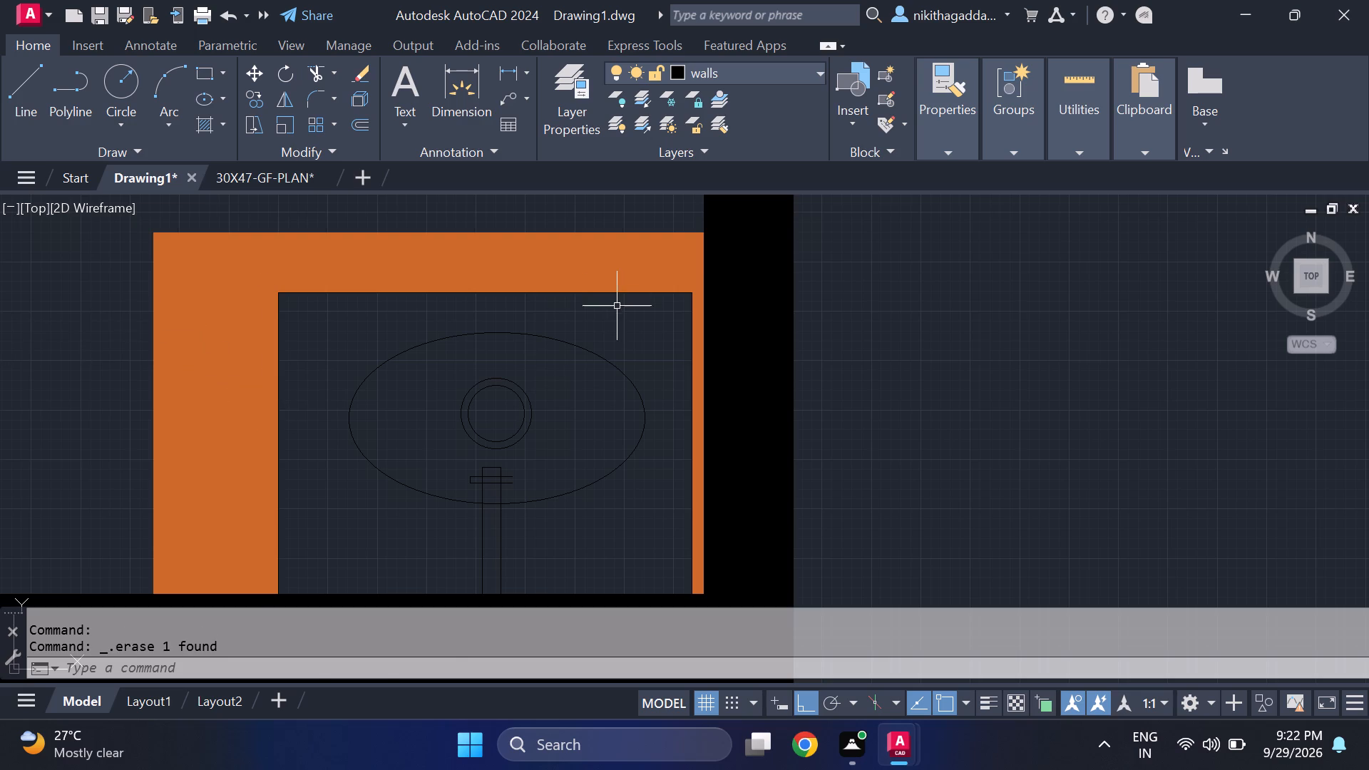
Move the washbasin's oval bowl, drain circles and tap lines a short distance west along the south wall.
click(617, 306)
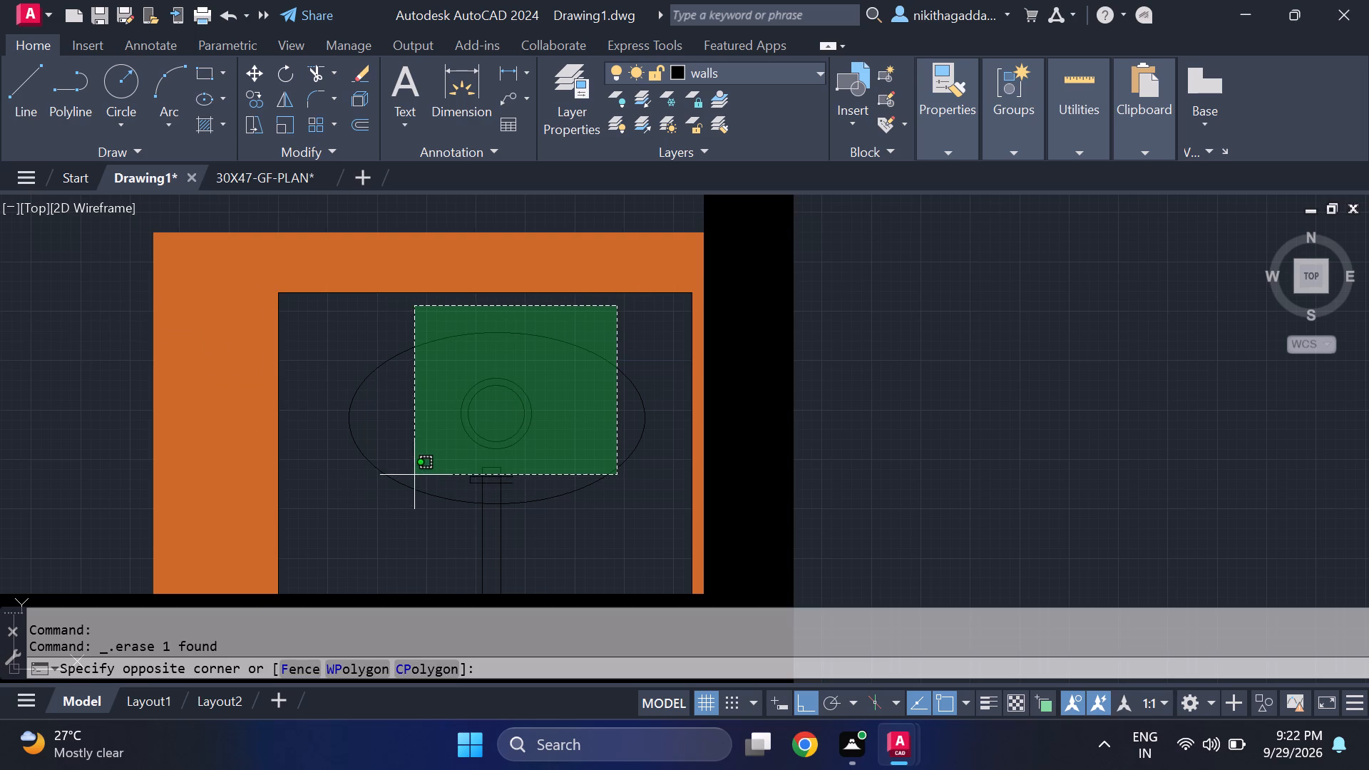
click(341, 535)
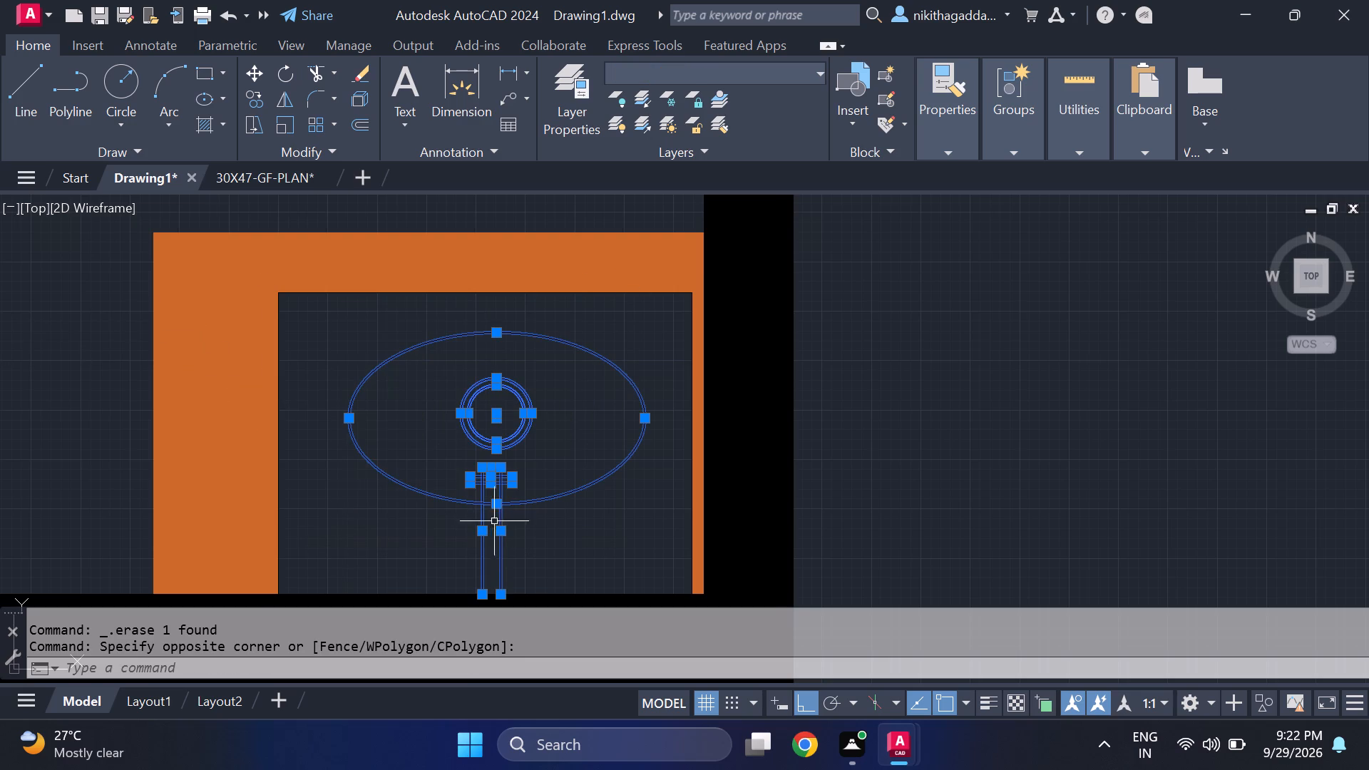
scroll(518, 521, up, 2)
scroll(518, 520, down, 3)
scroll(529, 521, up, 3)
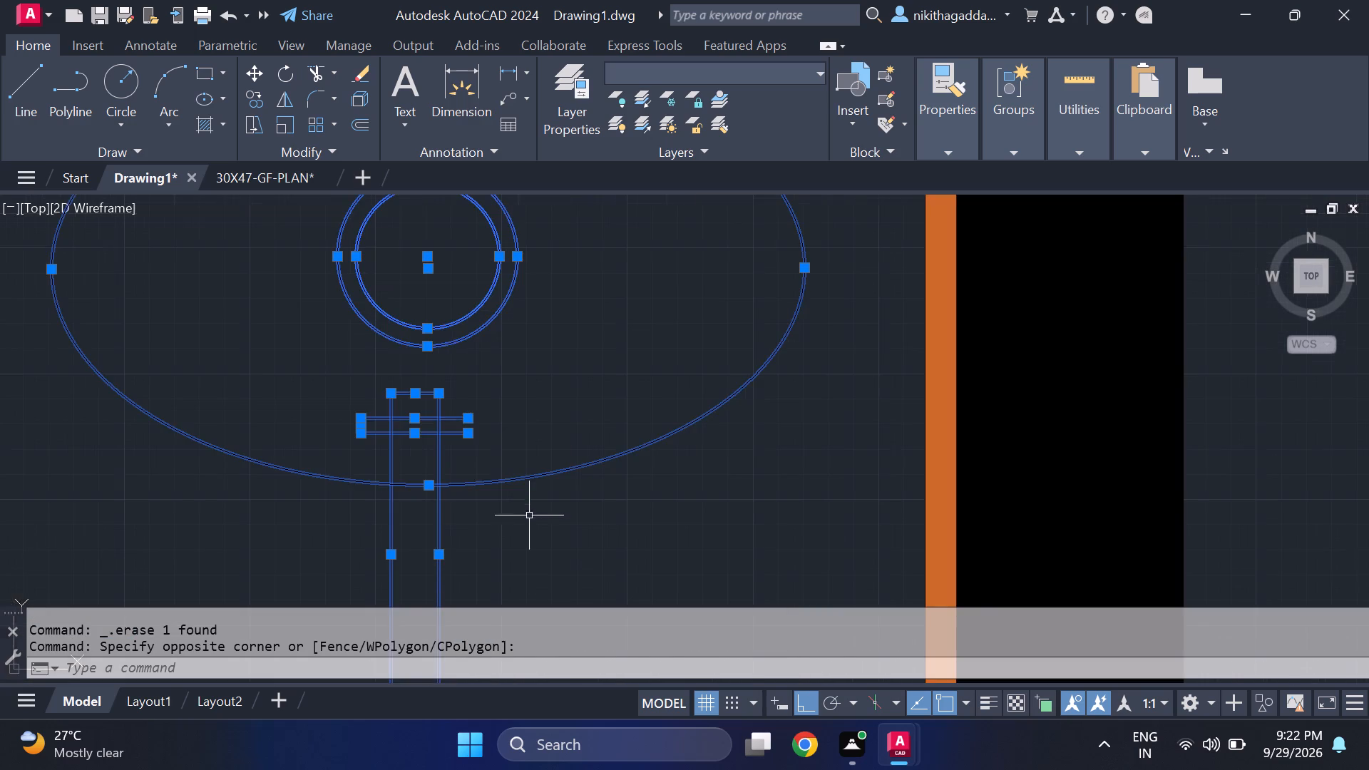
scroll(529, 515, up, 1)
scroll(529, 515, down, 4)
key(m)
key(Return)
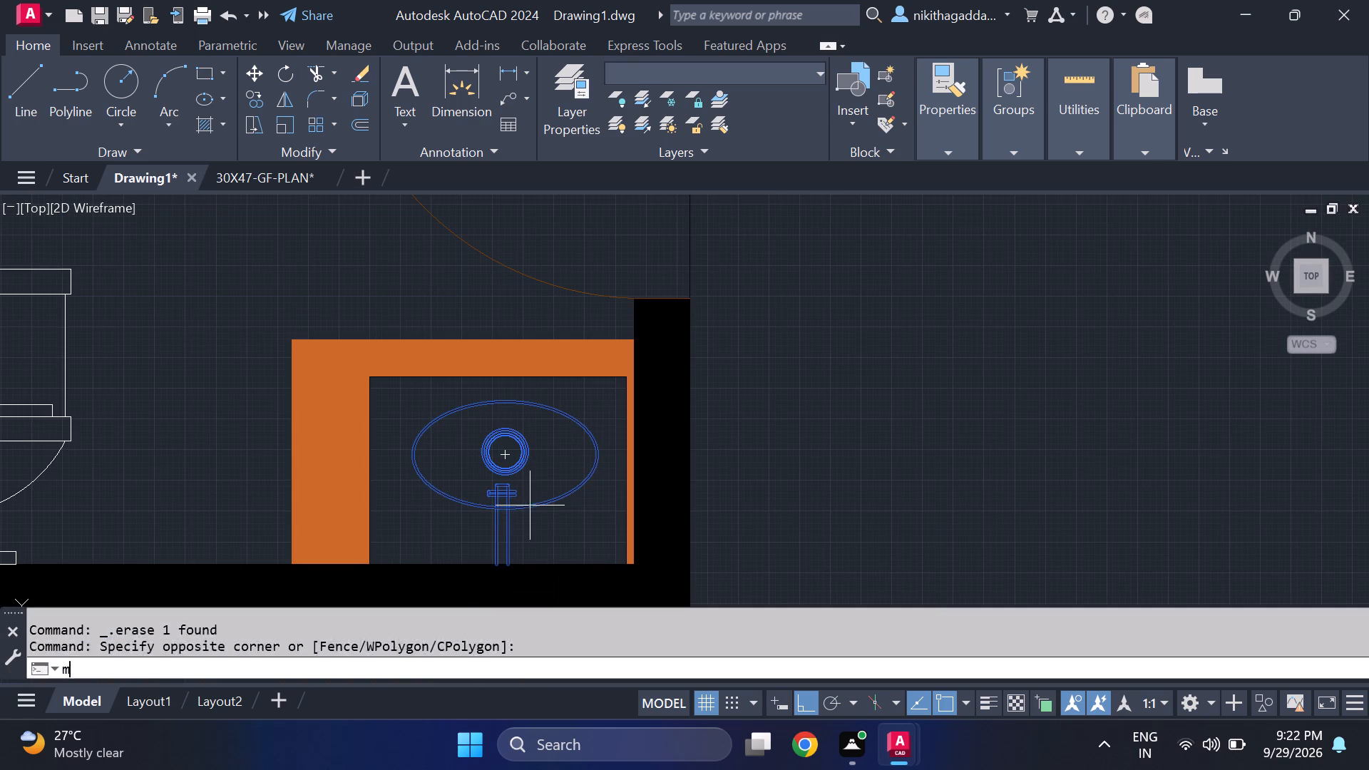
click(497, 565)
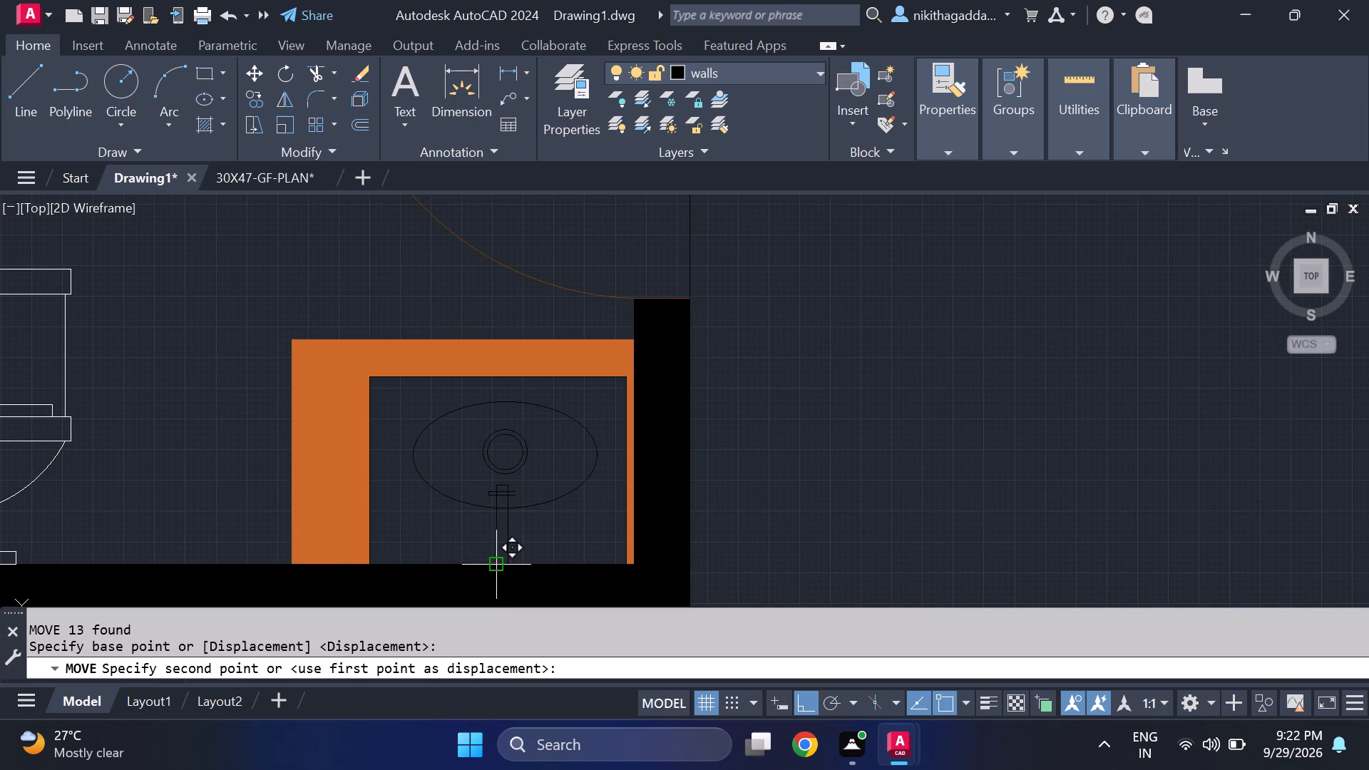
click(419, 566)
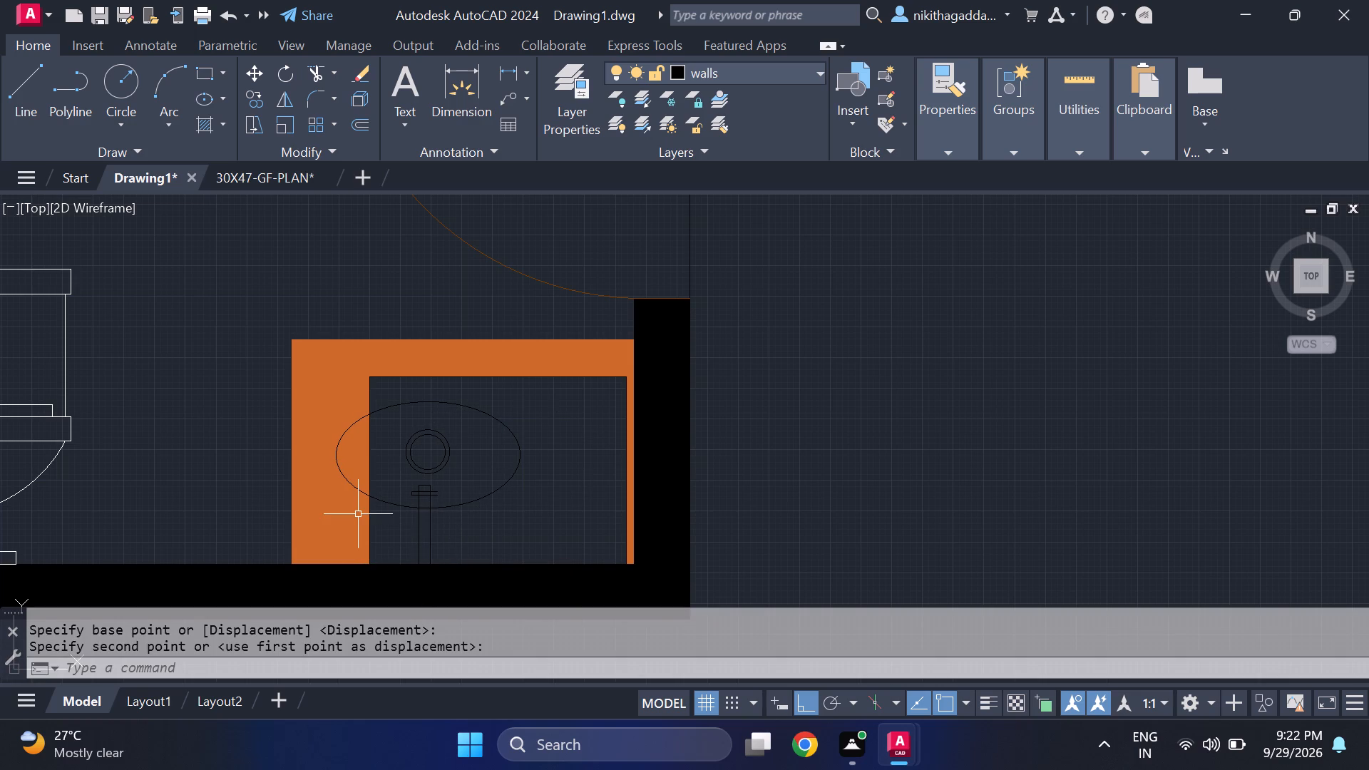
Erase the L-shaped counter hatch, the thin orange frame hatch and the west edge line of the washbasin rectangle.
click(346, 518)
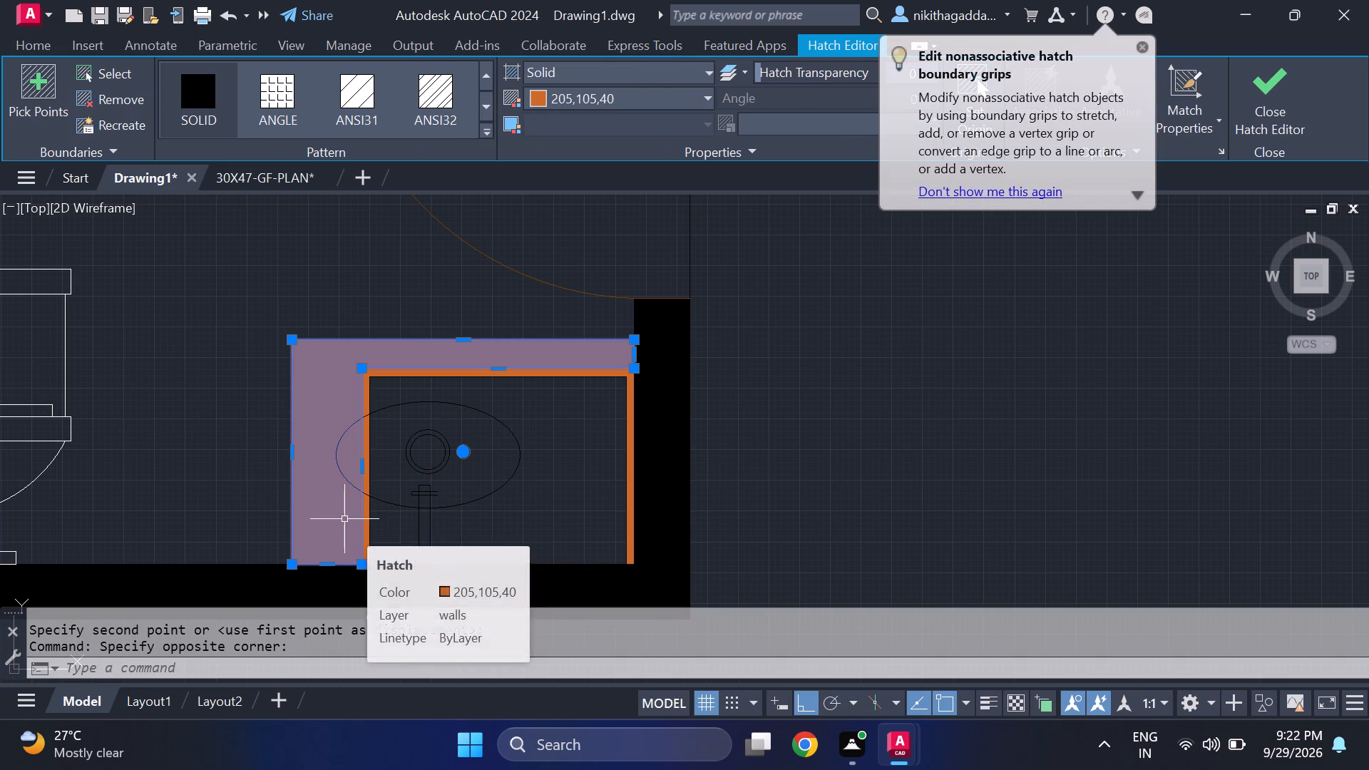
key(Delete)
click(366, 528)
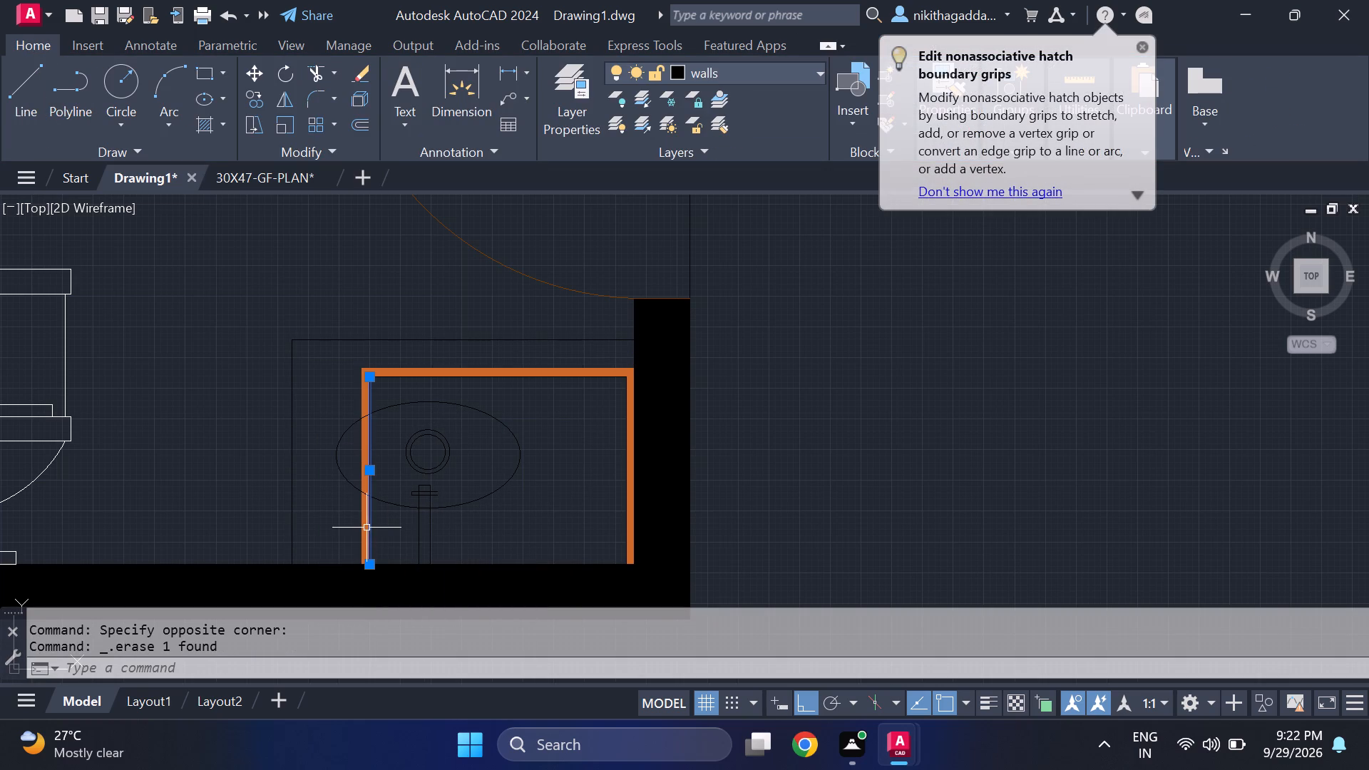
scroll(366, 528, up, 2)
click(366, 523)
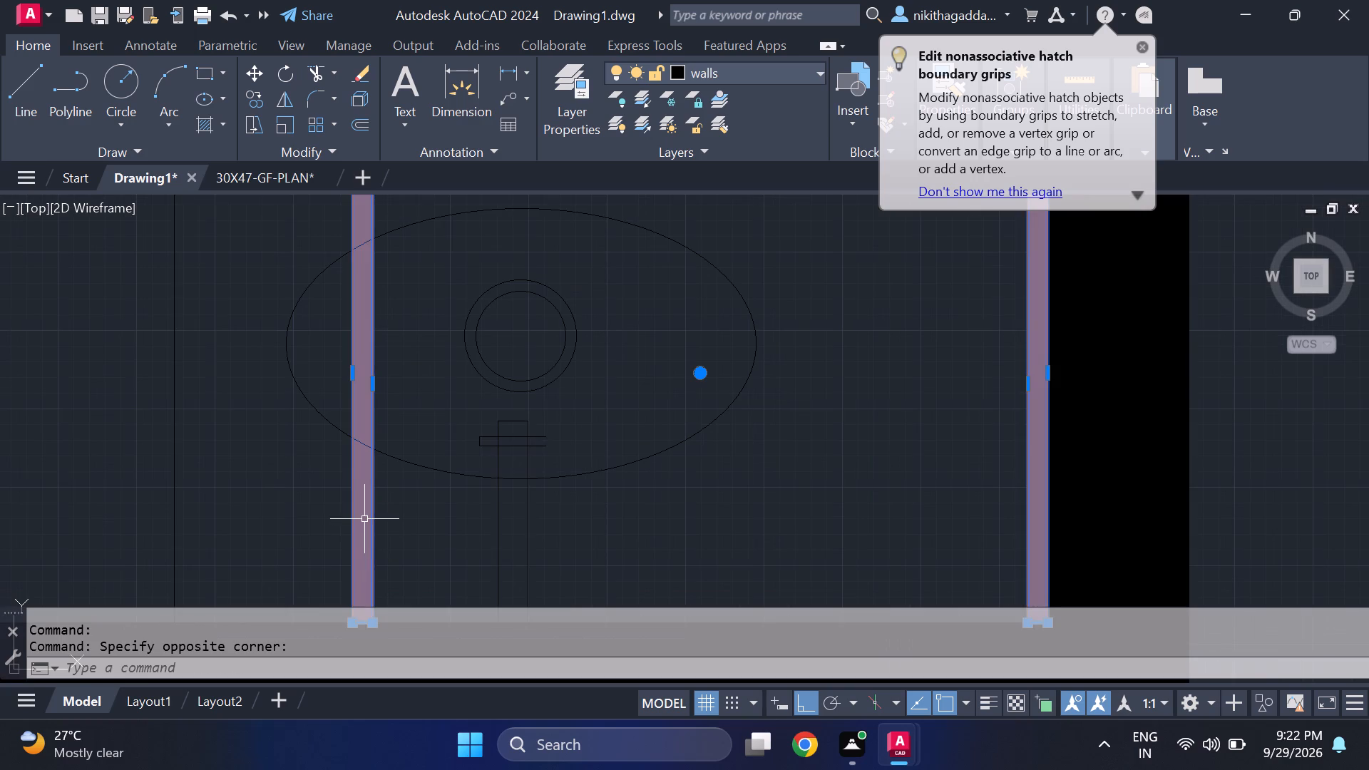
key(Delete)
Erase the remaining north and east edge lines of the washbasin rectangle inside the counter outline.
scroll(400, 478, down, 4)
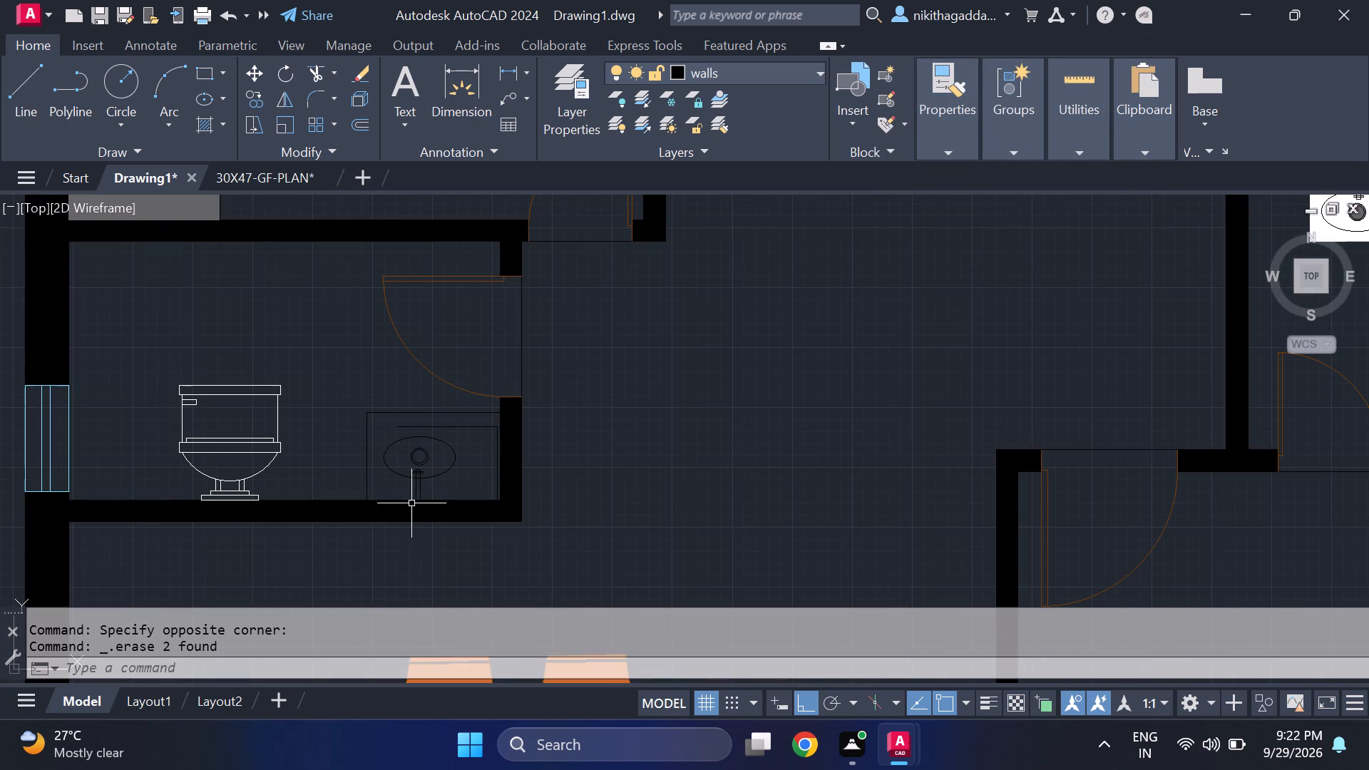
scroll(453, 448, up, 2)
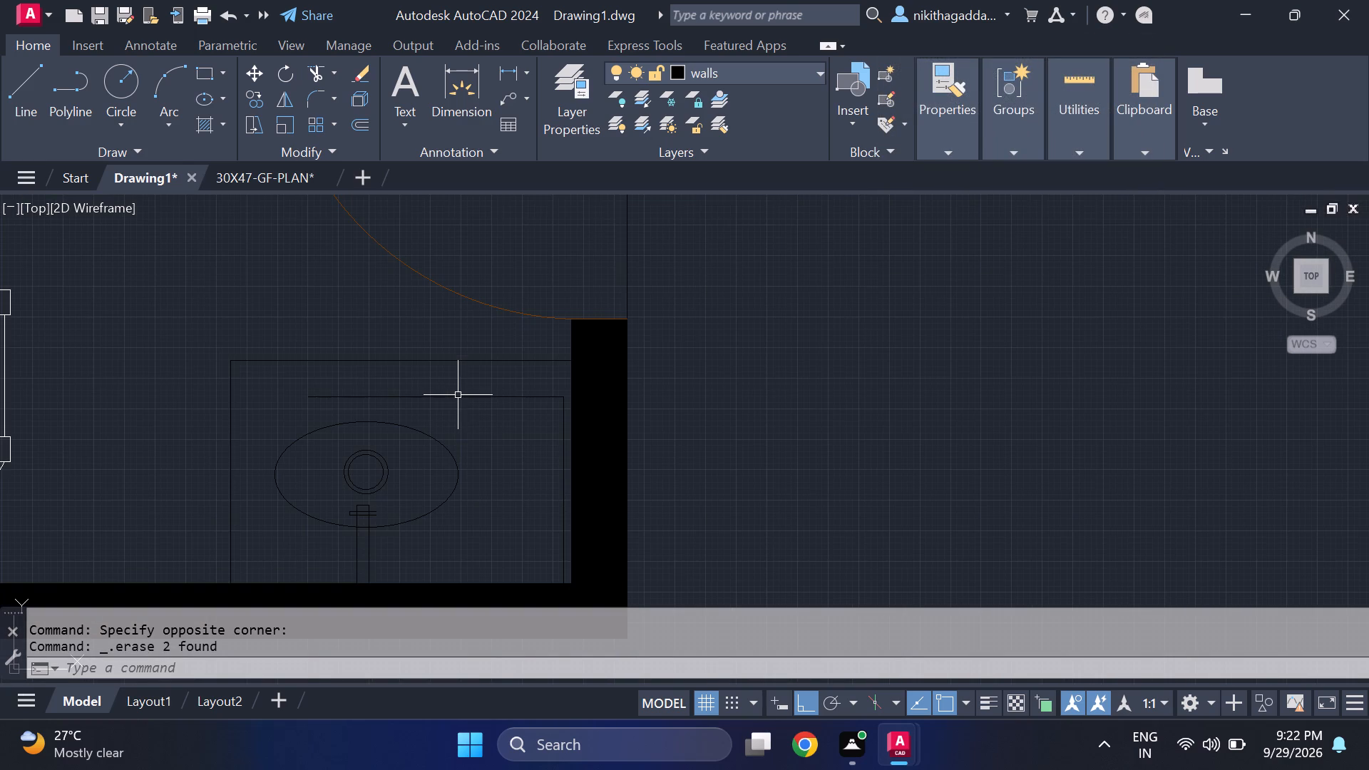
click(458, 394)
click(431, 386)
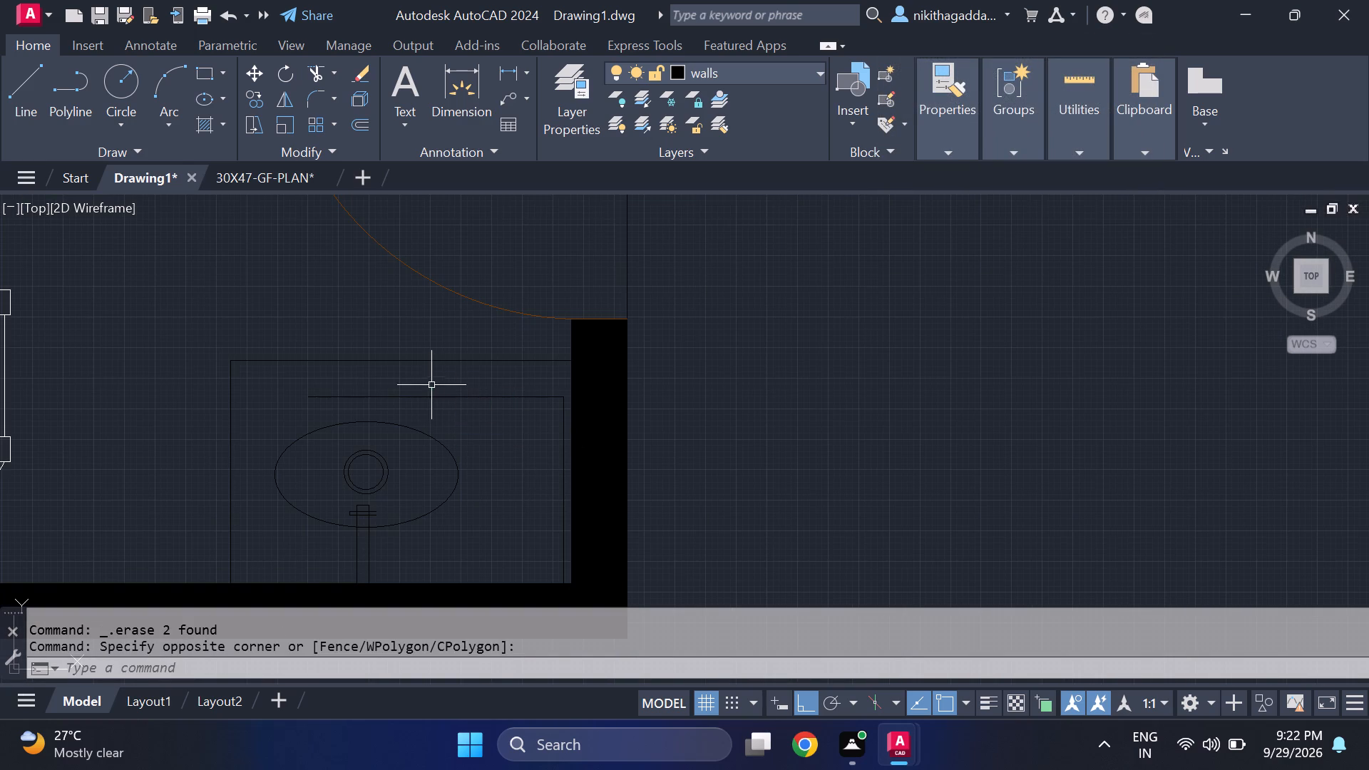
click(449, 383)
click(426, 401)
click(565, 477)
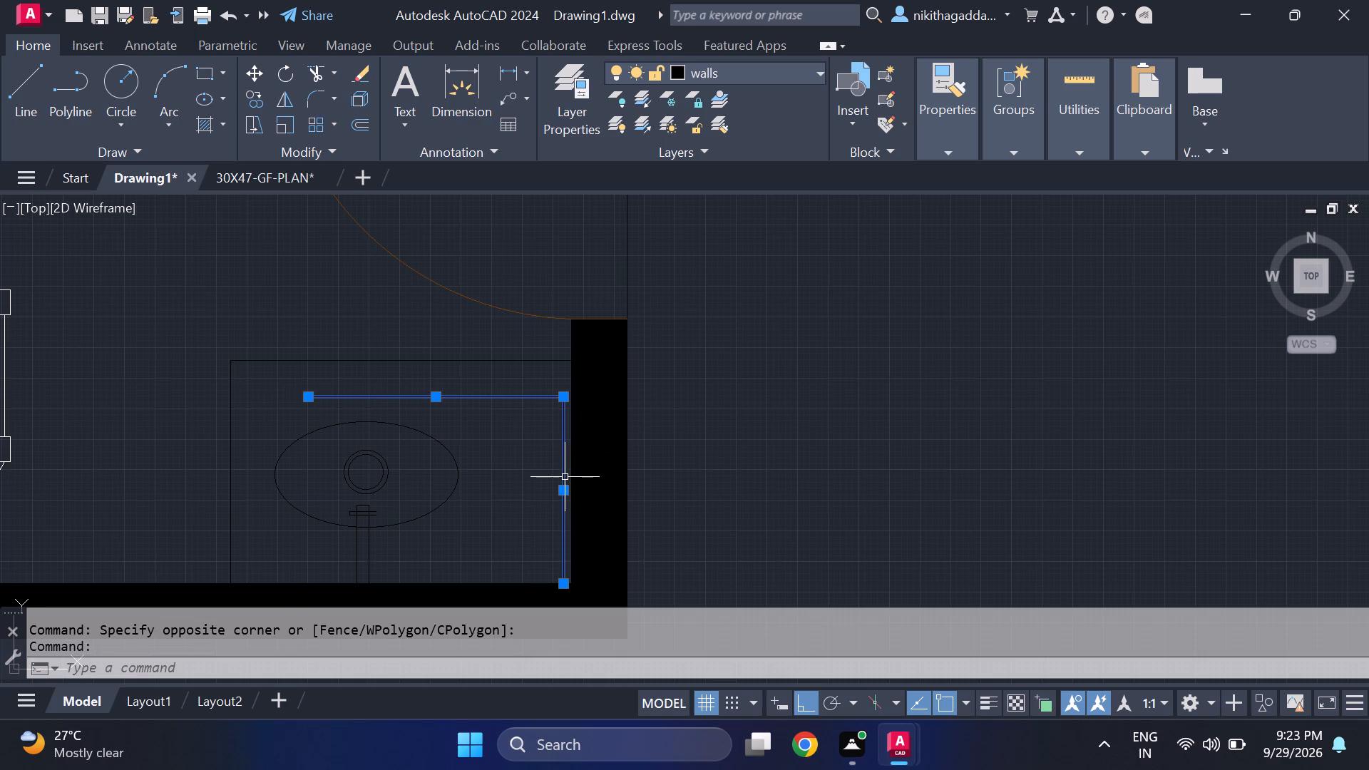
key(Delete)
Move the washbasin's oval bowl, drain circles and tap lines a short distance east along the south wall within the counter outline.
scroll(480, 501, down, 4)
scroll(474, 505, up, 2)
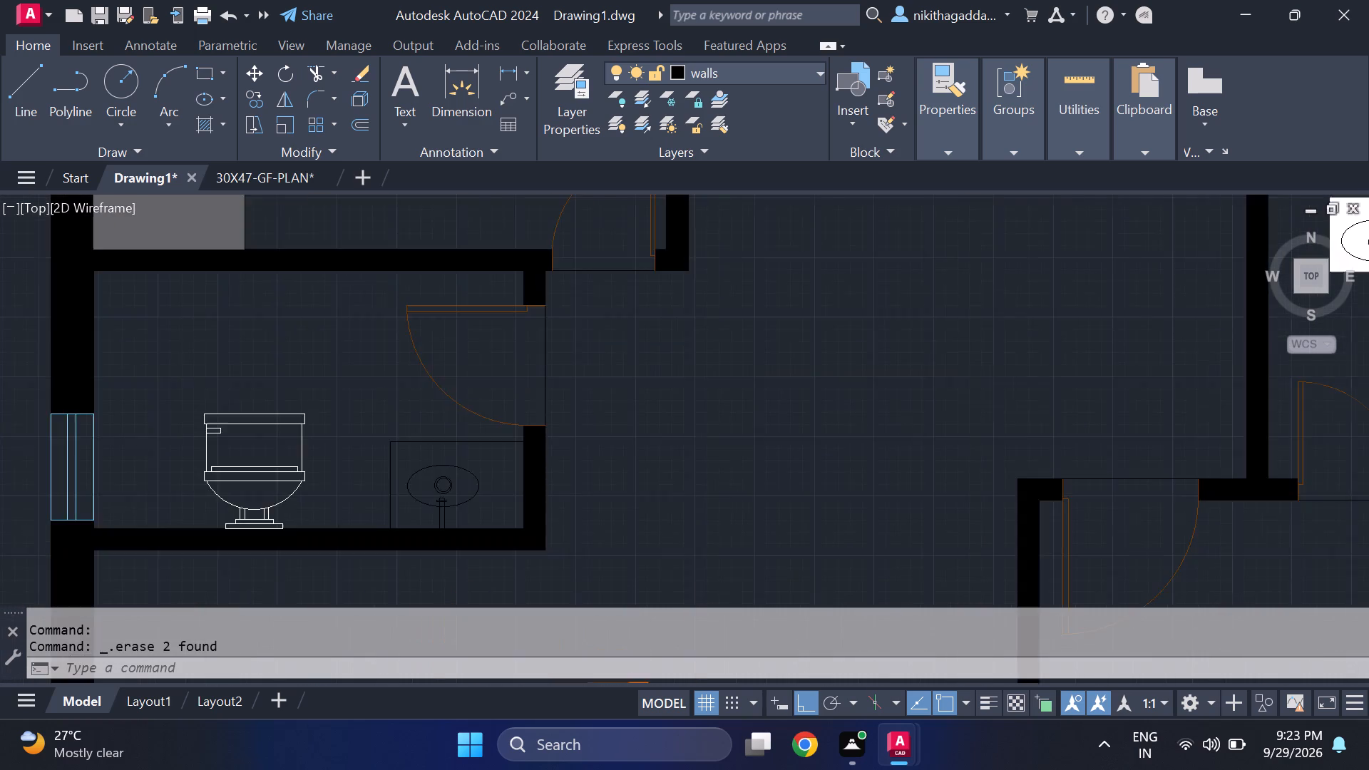
scroll(474, 505, up, 2)
click(491, 423)
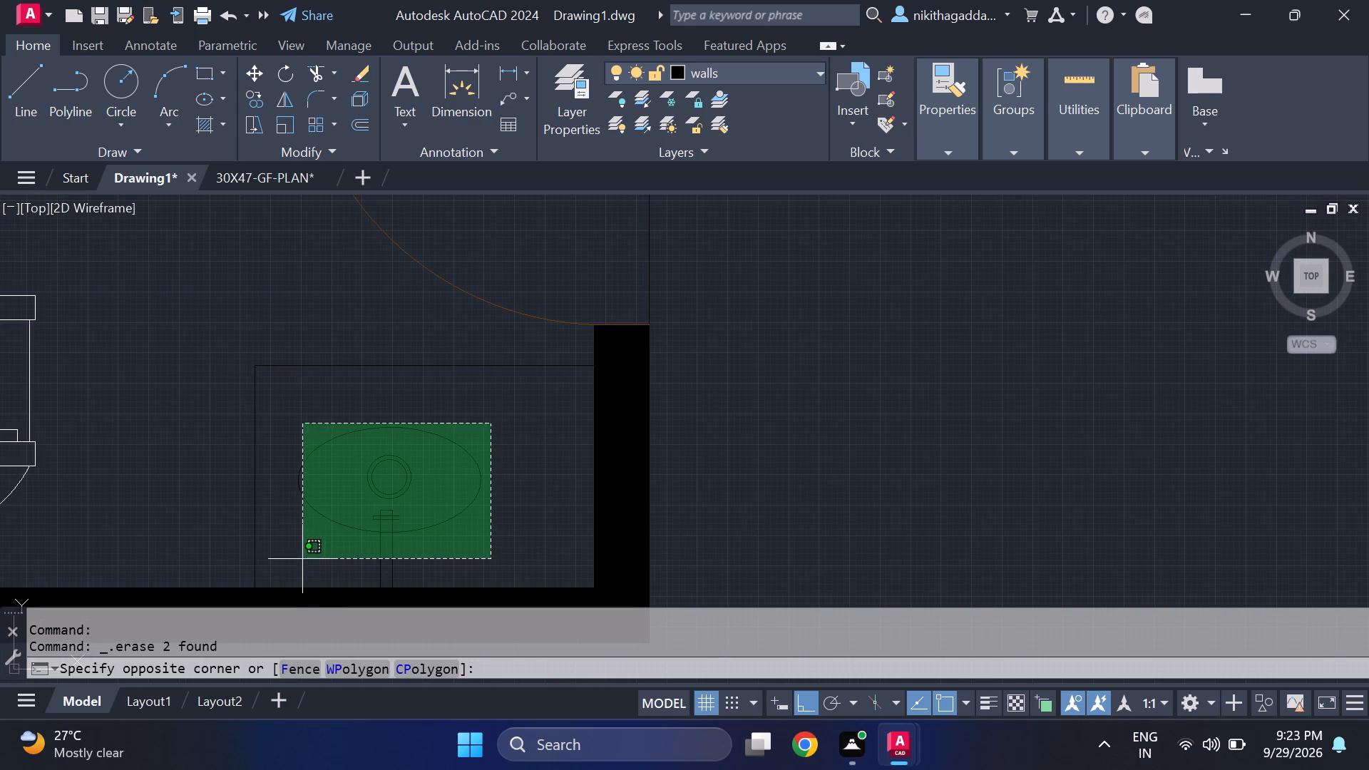
click(302, 558)
scroll(365, 558, up, 2)
scroll(374, 560, down, 4)
key(m)
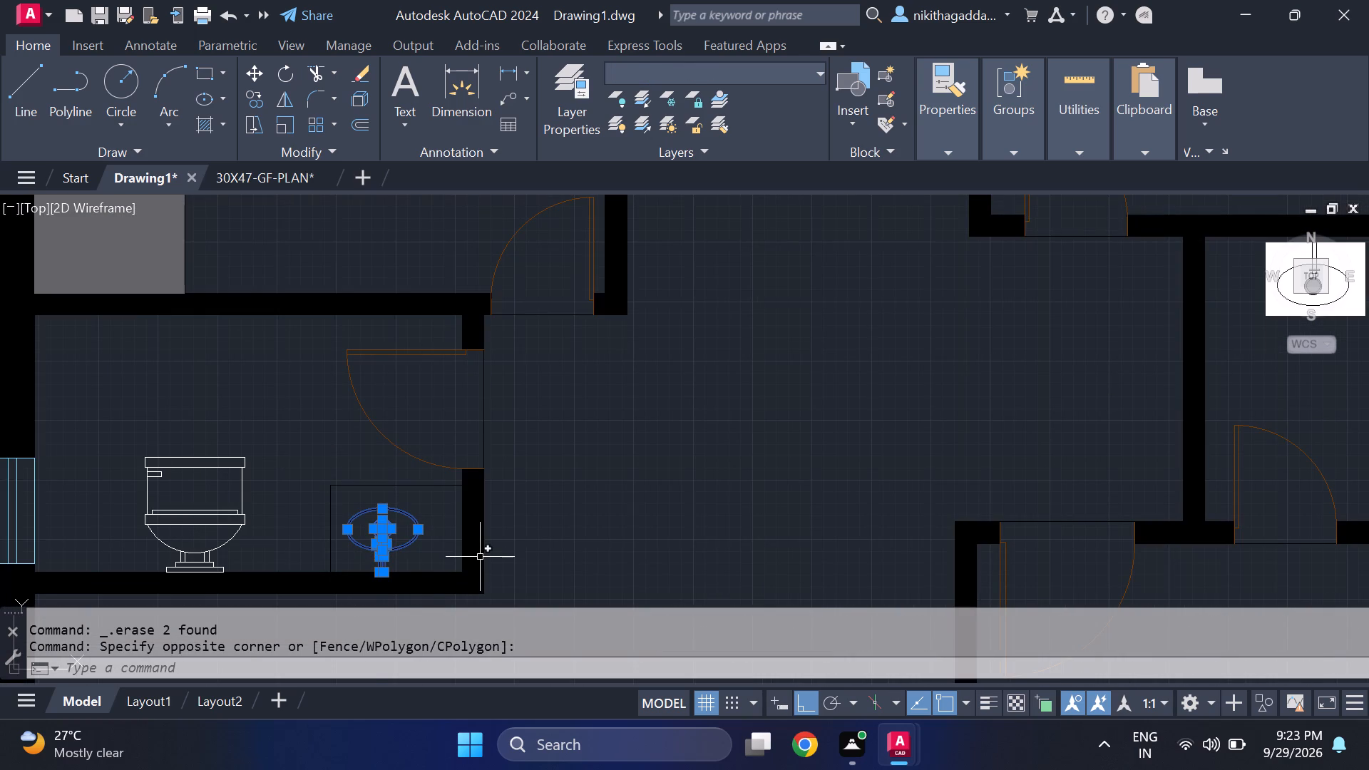
key(Return)
scroll(359, 587, up, 2)
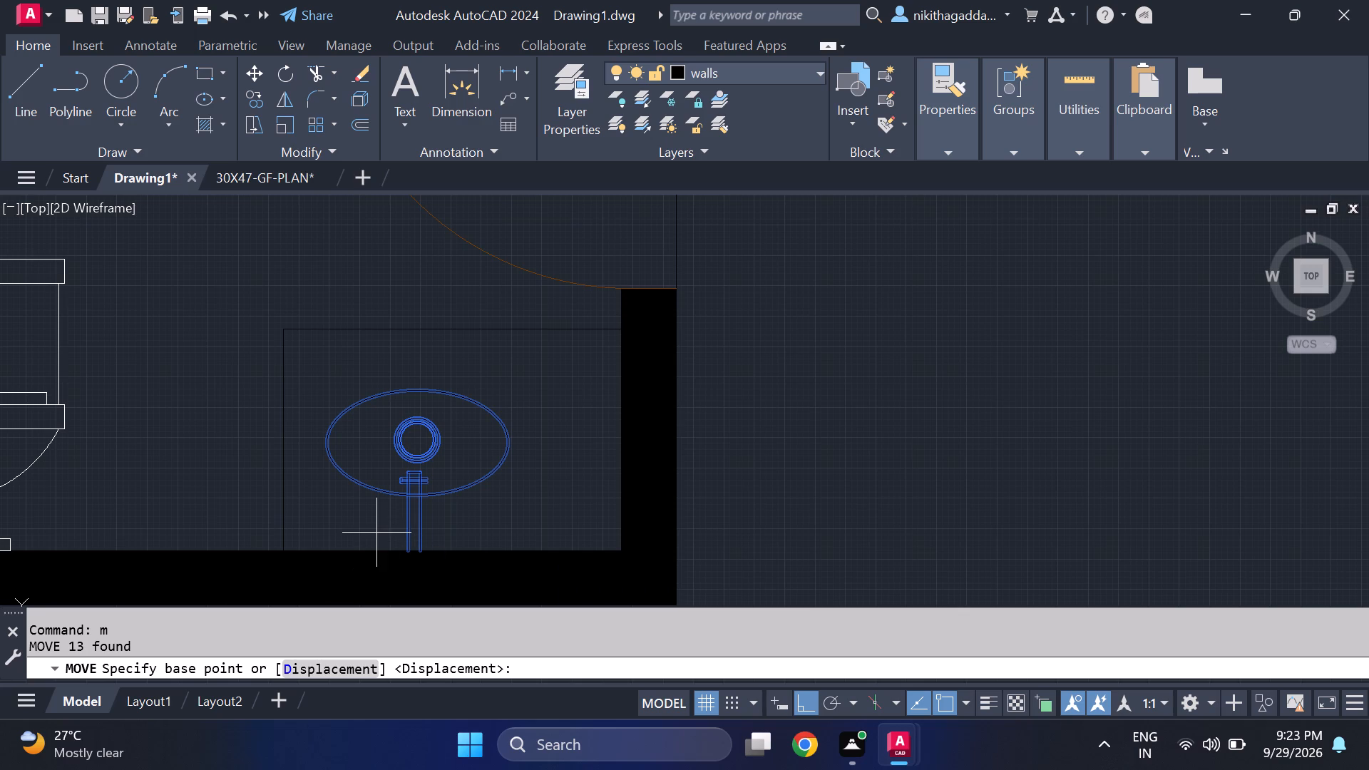
click(421, 543)
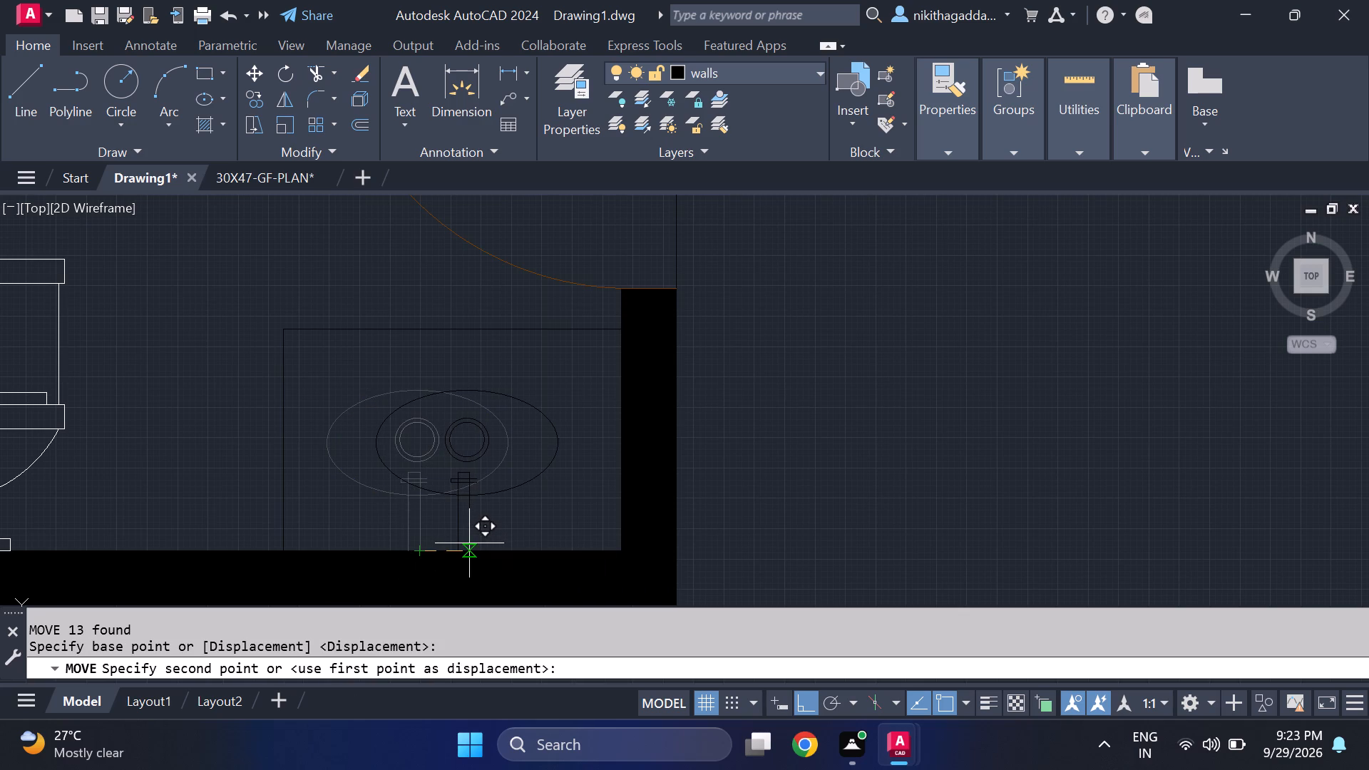
click(468, 547)
scroll(527, 517, down, 3)
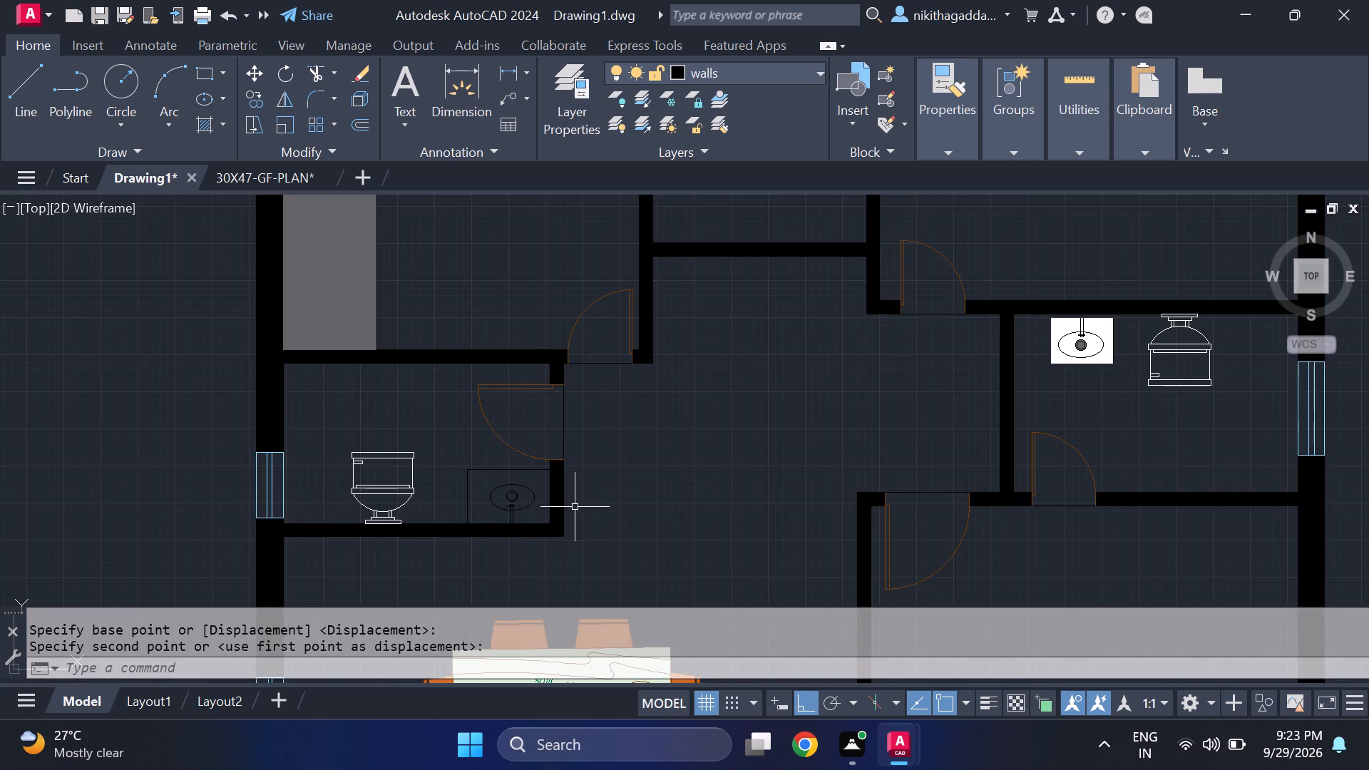
Fill the washbasin counter around the bowl and tap with a solid hatch in orange 205,105,40.
scroll(581, 526, up, 4)
scroll(578, 528, down, 4)
text(hatch)
key(Return)
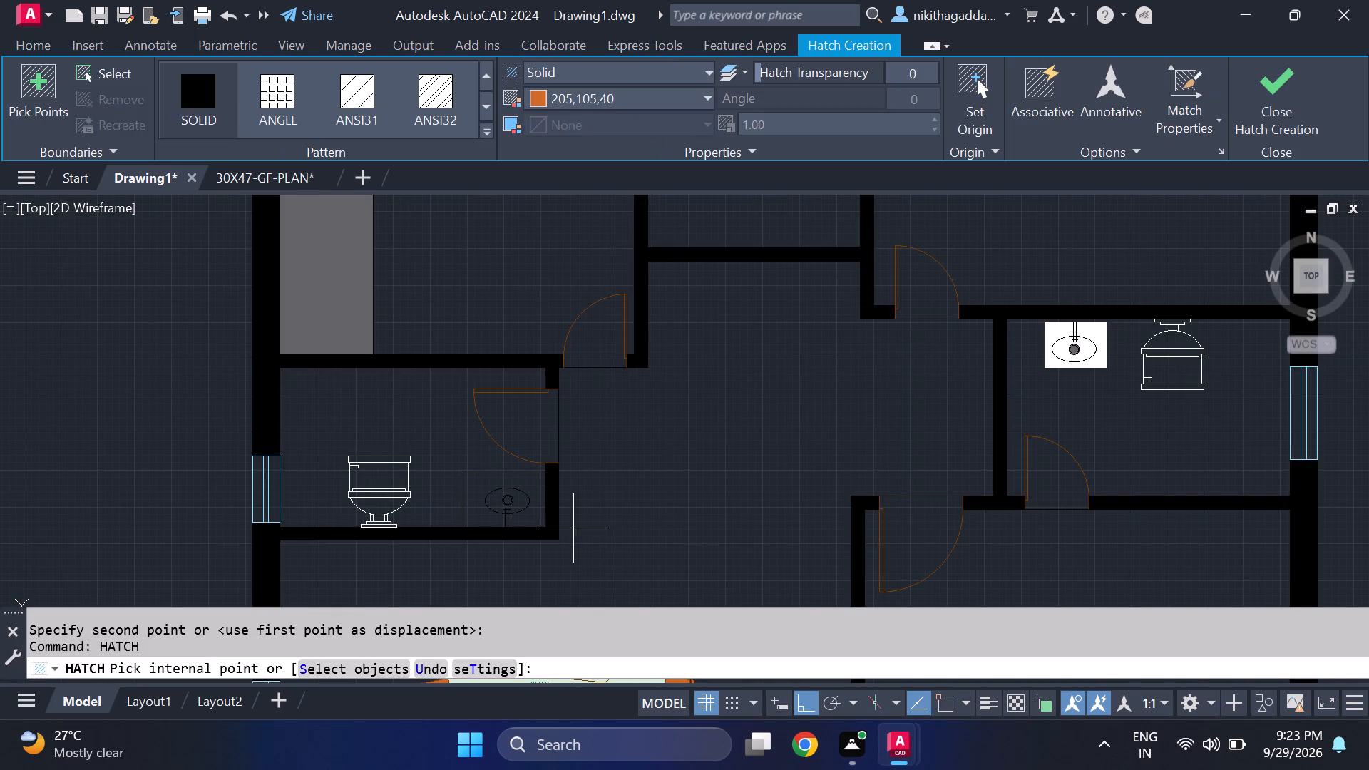
click(493, 482)
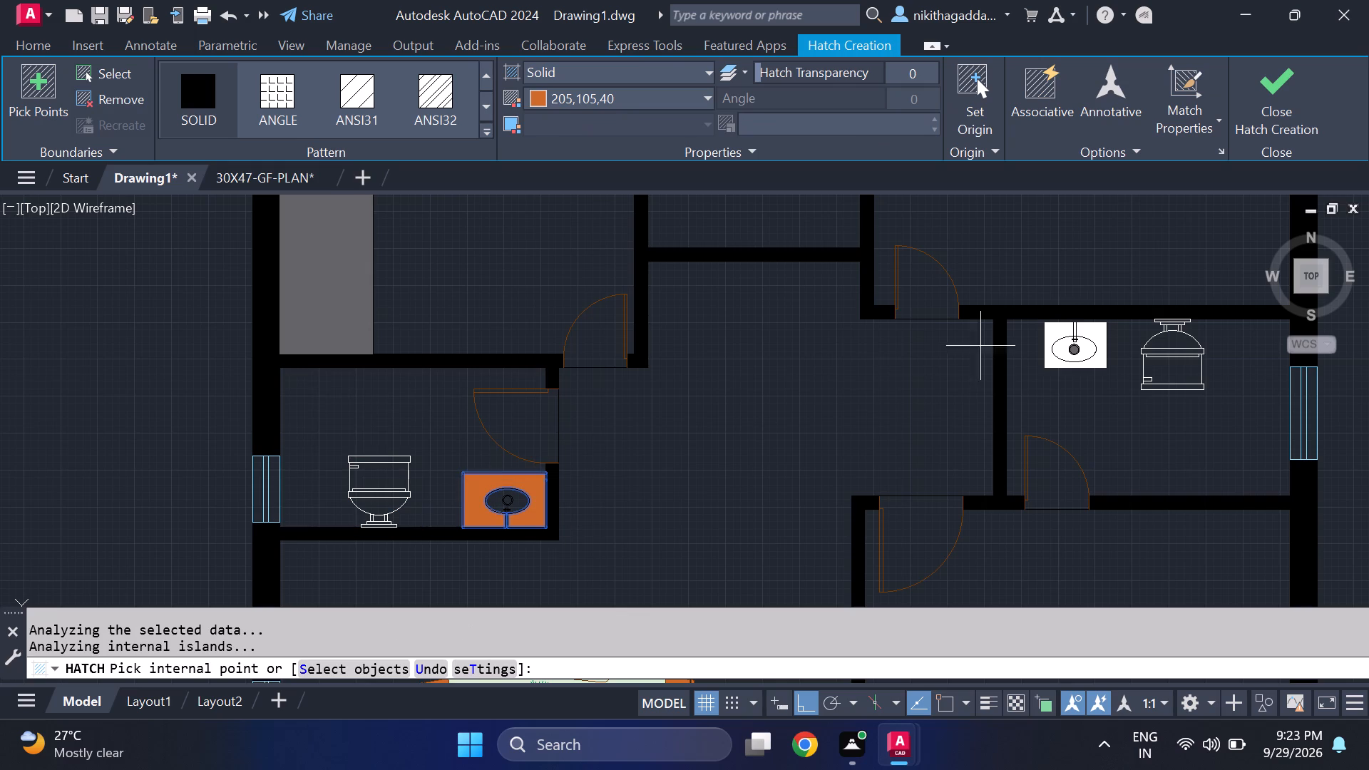
click(1272, 113)
Fill the washbasin's oval bowl, tap stem and tap crossbar with a solid white 255,255,255 hatch, leaving the drain circles unfilled.
scroll(540, 549, up, 4)
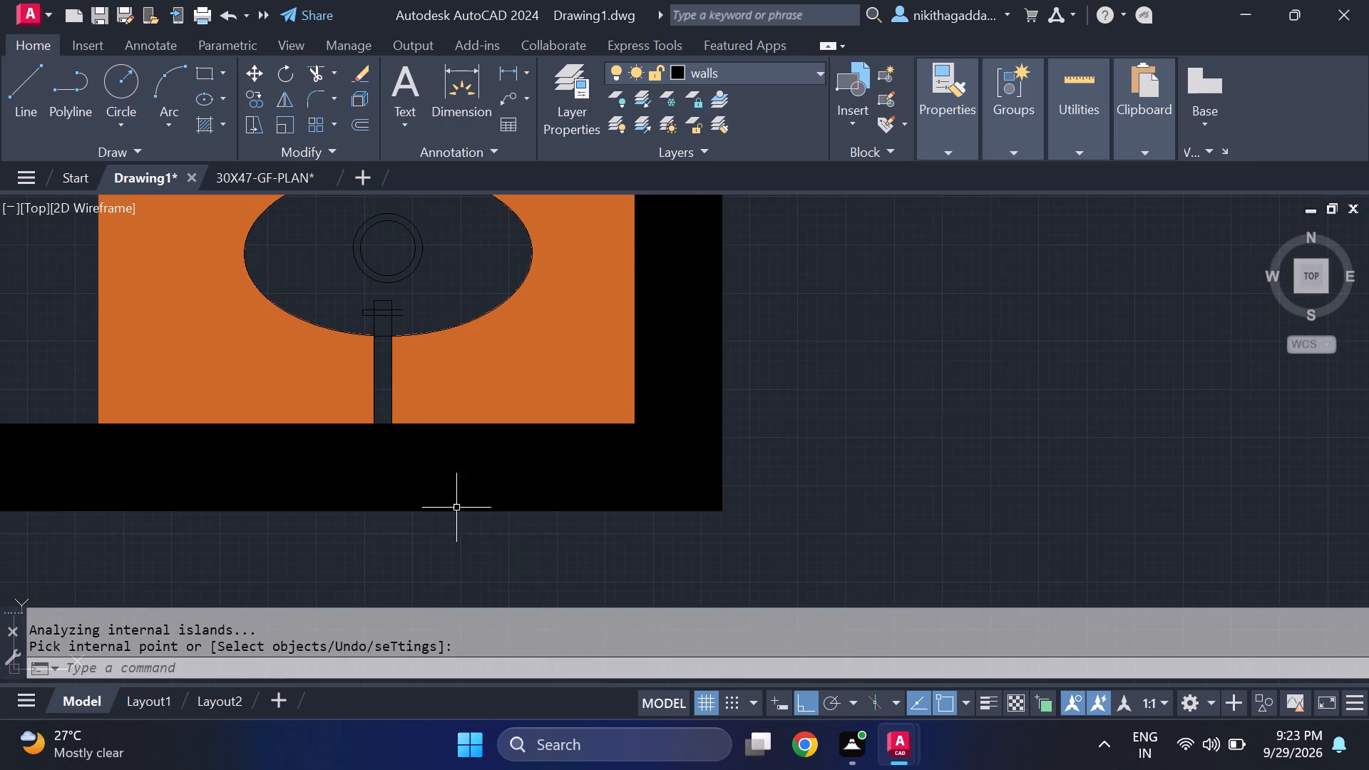
middle_drag(406, 452, 421, 494)
scroll(399, 414, up, 1)
text(hatch)
key(Return)
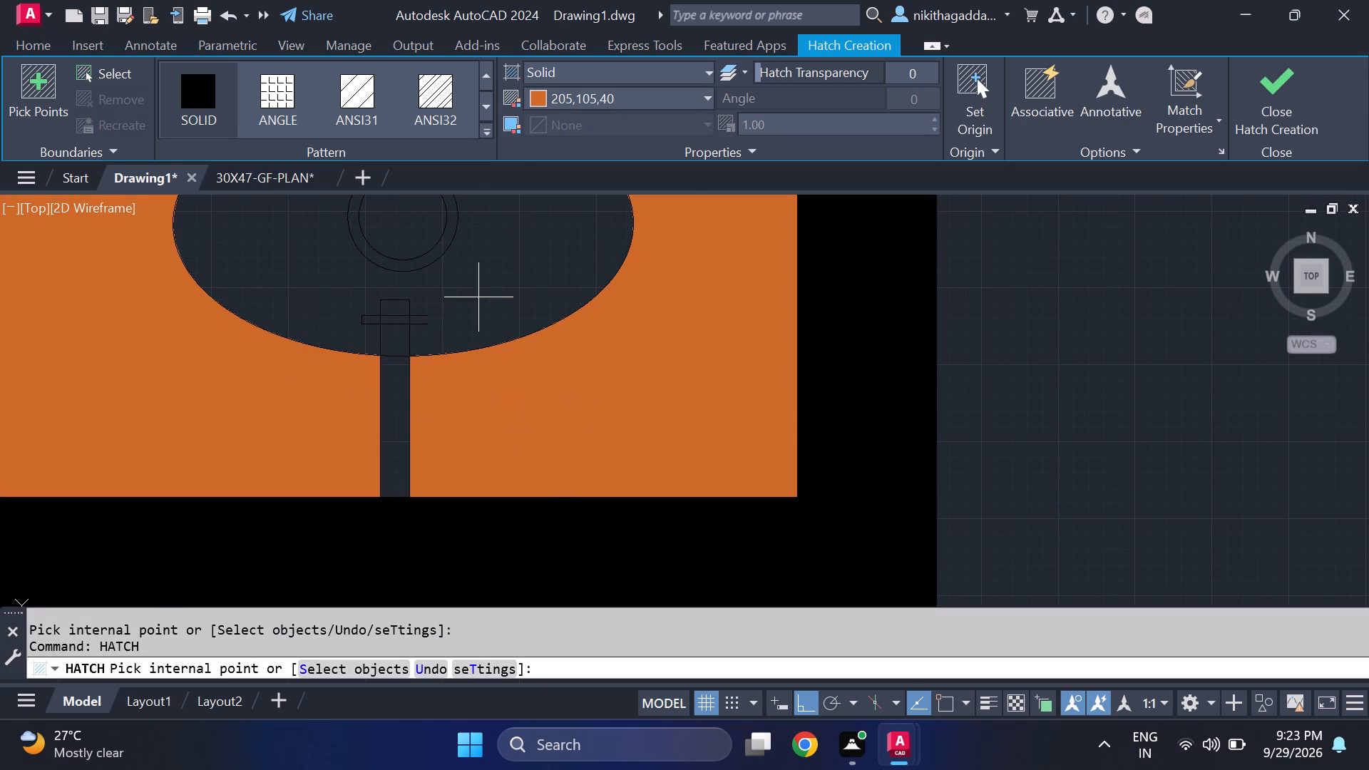
click(616, 94)
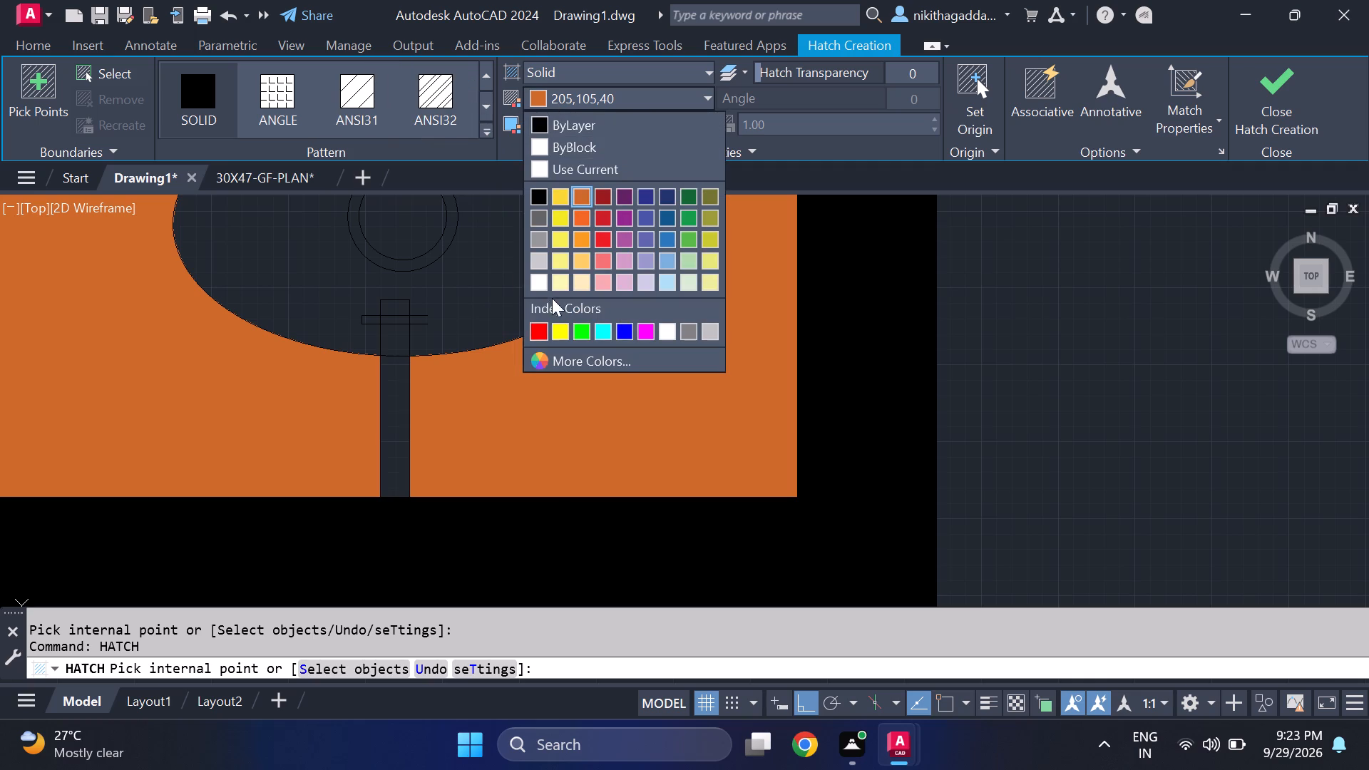
click(532, 278)
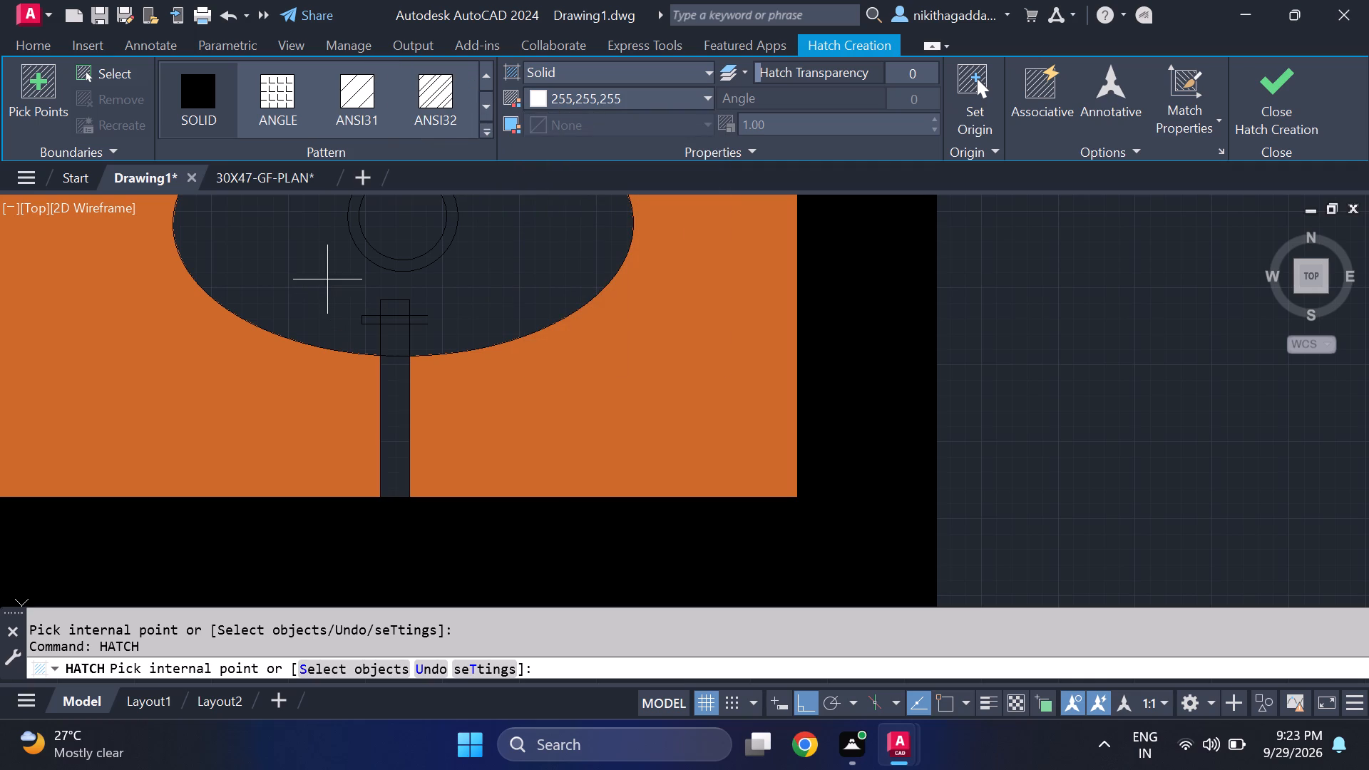
middle_drag(327, 279, 347, 337)
click(317, 273)
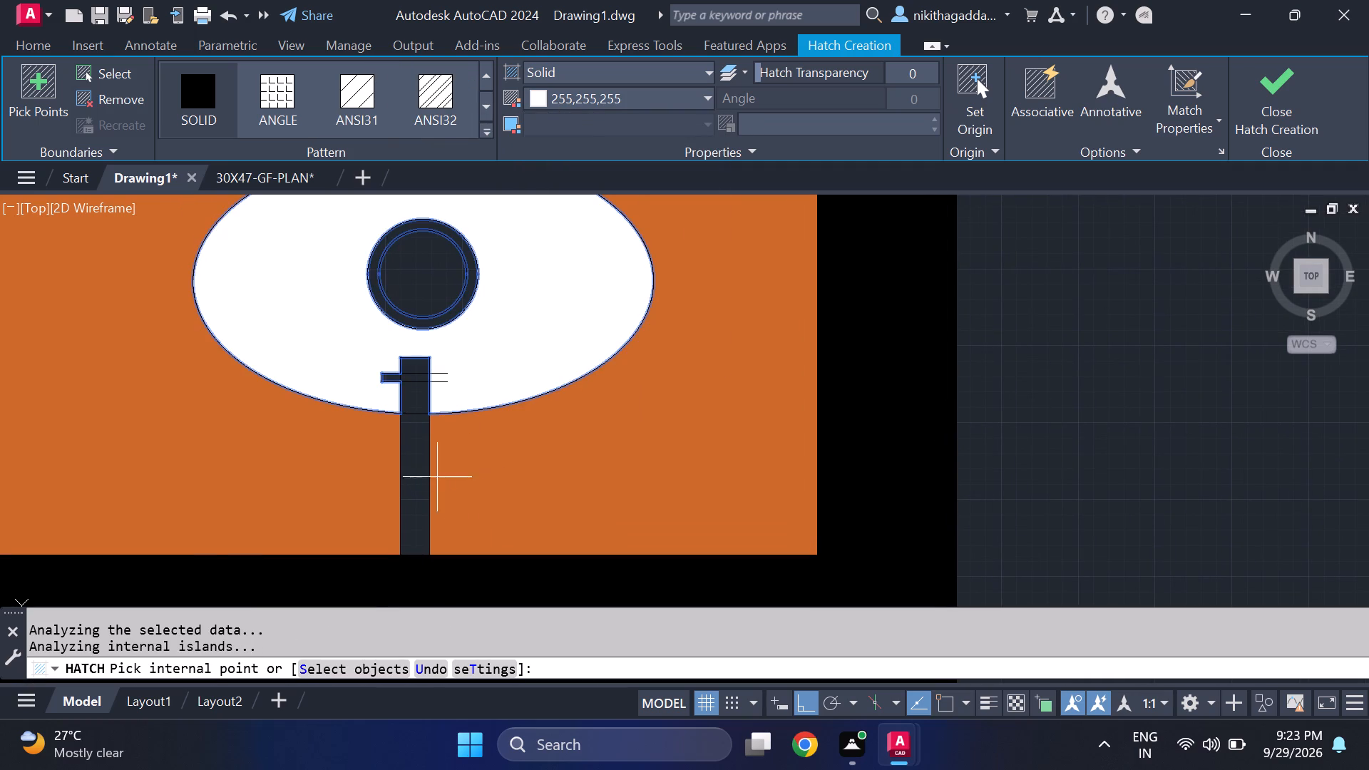
click(421, 446)
click(406, 401)
click(411, 368)
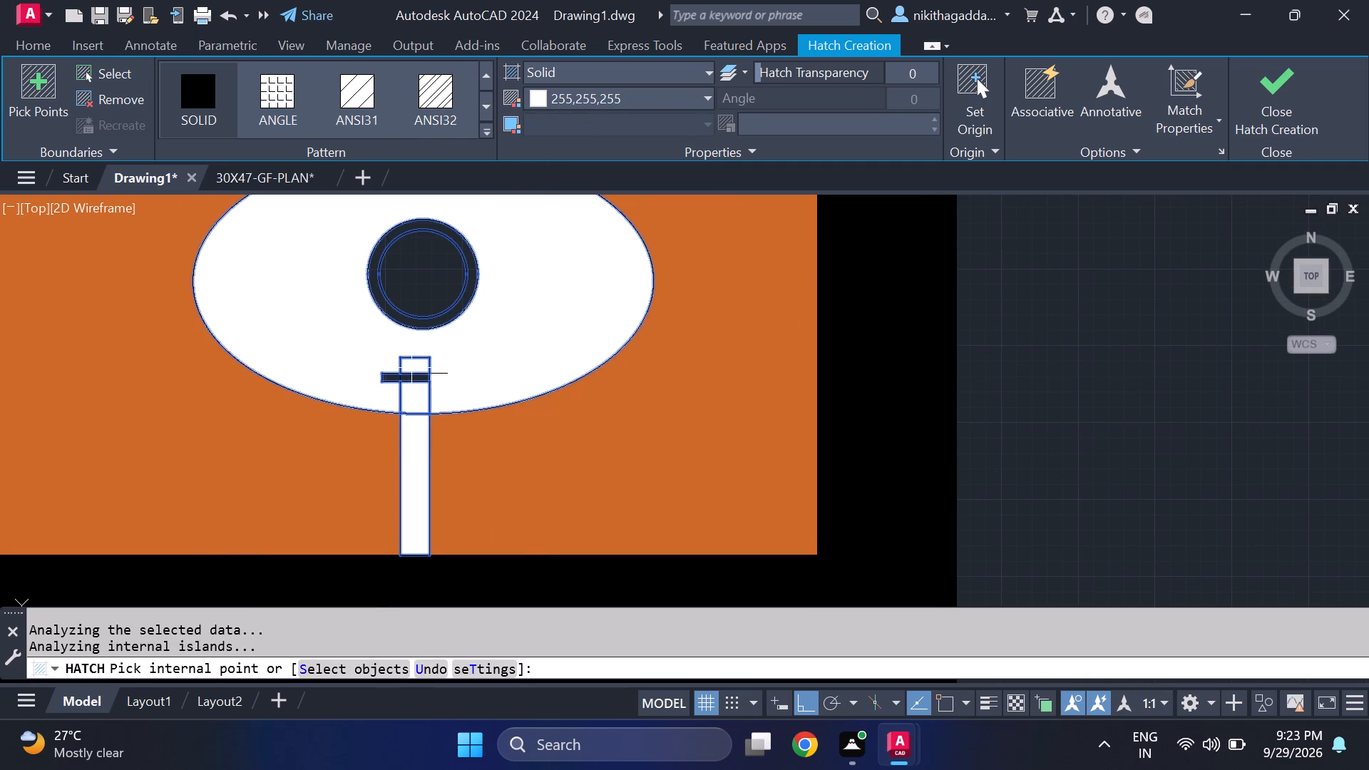
click(415, 376)
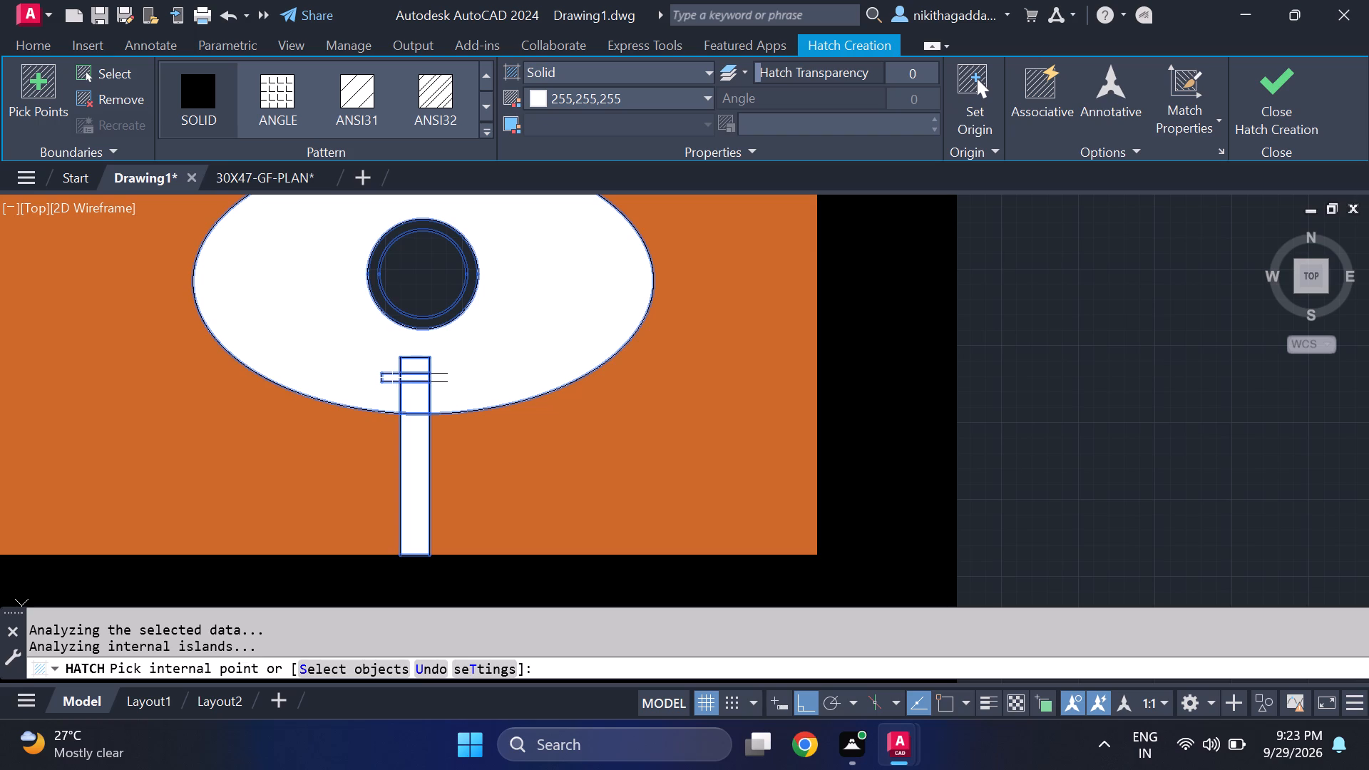
click(391, 377)
click(436, 379)
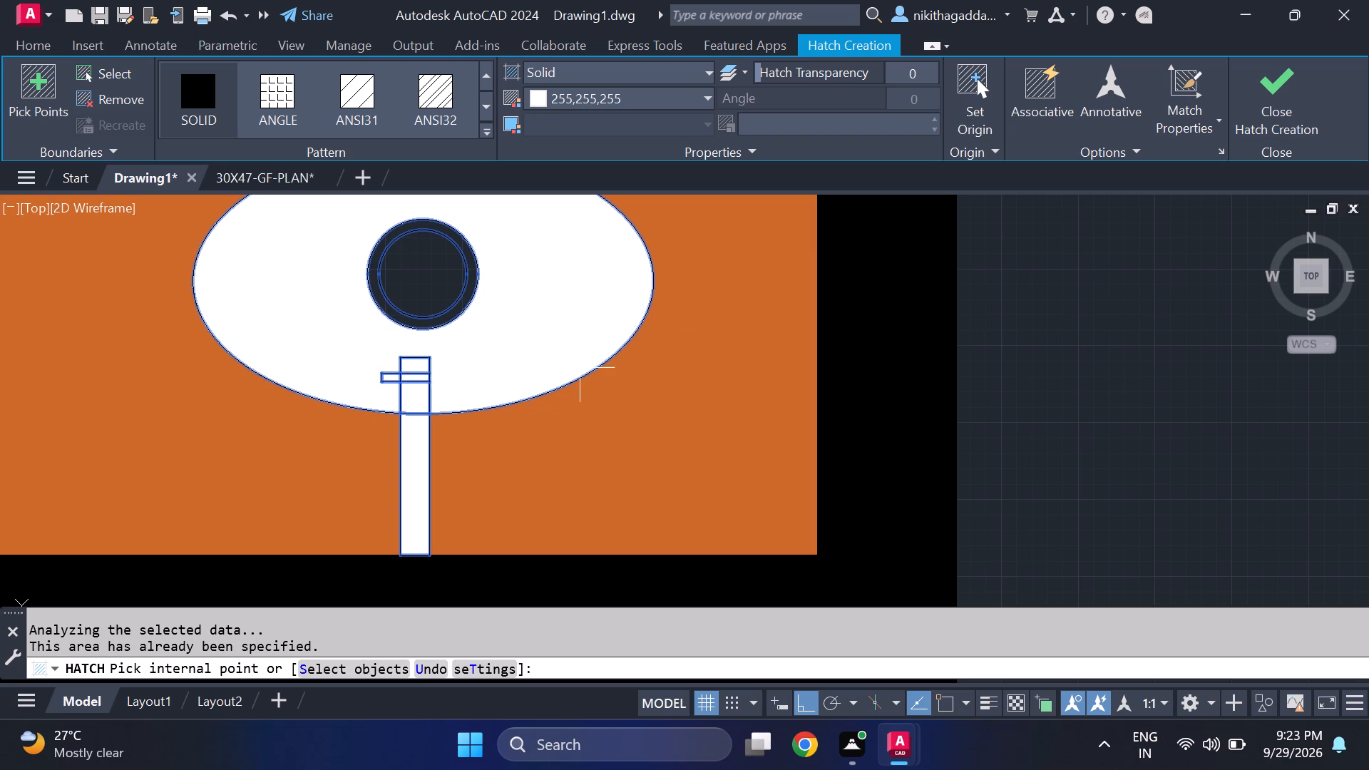
click(1294, 83)
scroll(655, 355, down, 3)
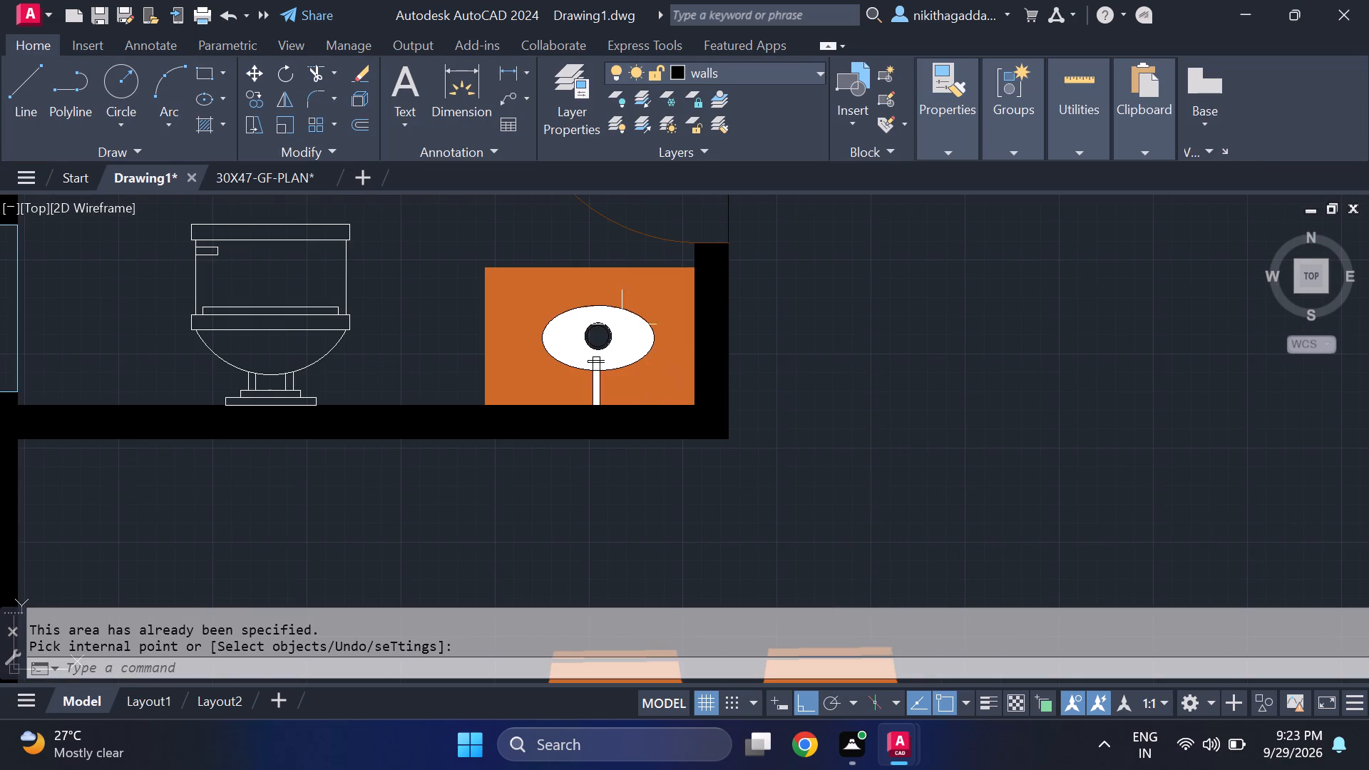
Fill the ring between the washbasin's two drain circles with a solid hatch in grey 99,100,102.
middle_drag(610, 332, 609, 407)
scroll(603, 406, up, 3)
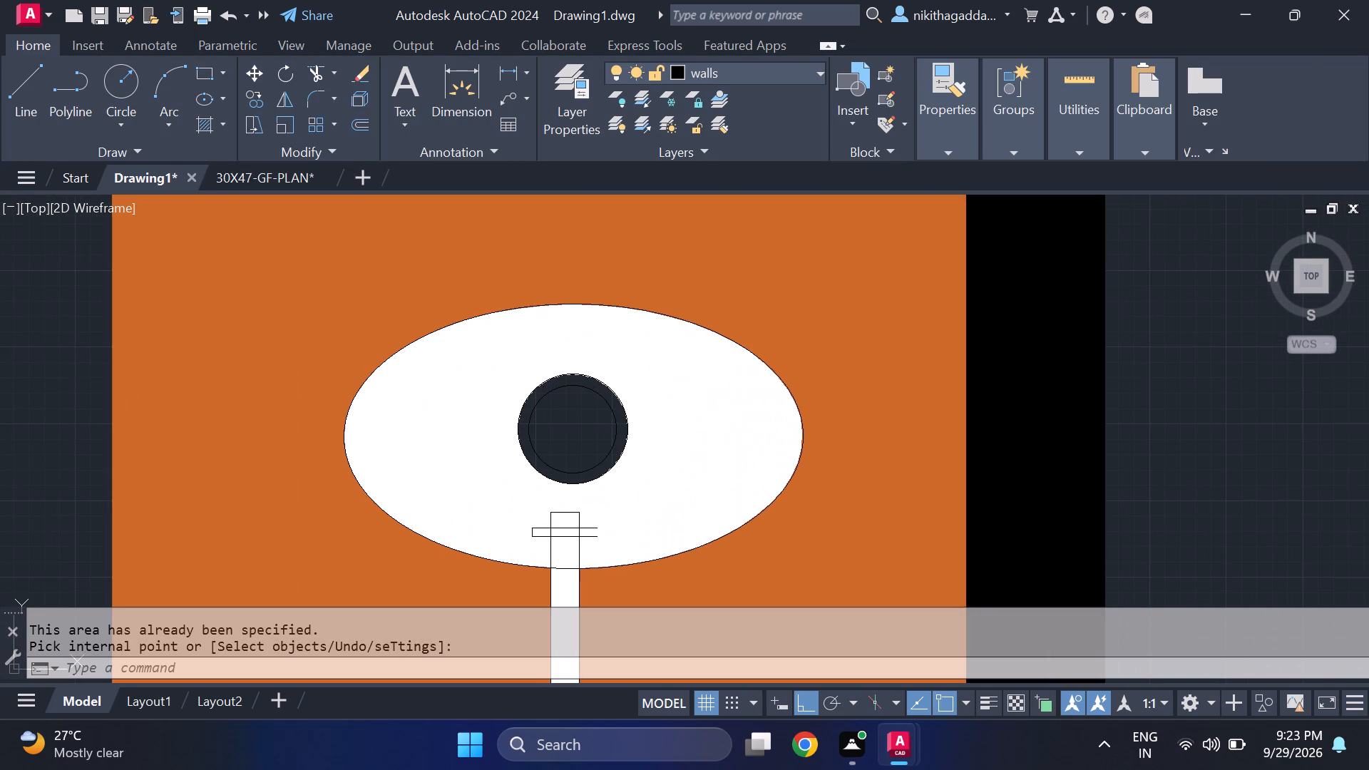
text(hatch)
key(Return)
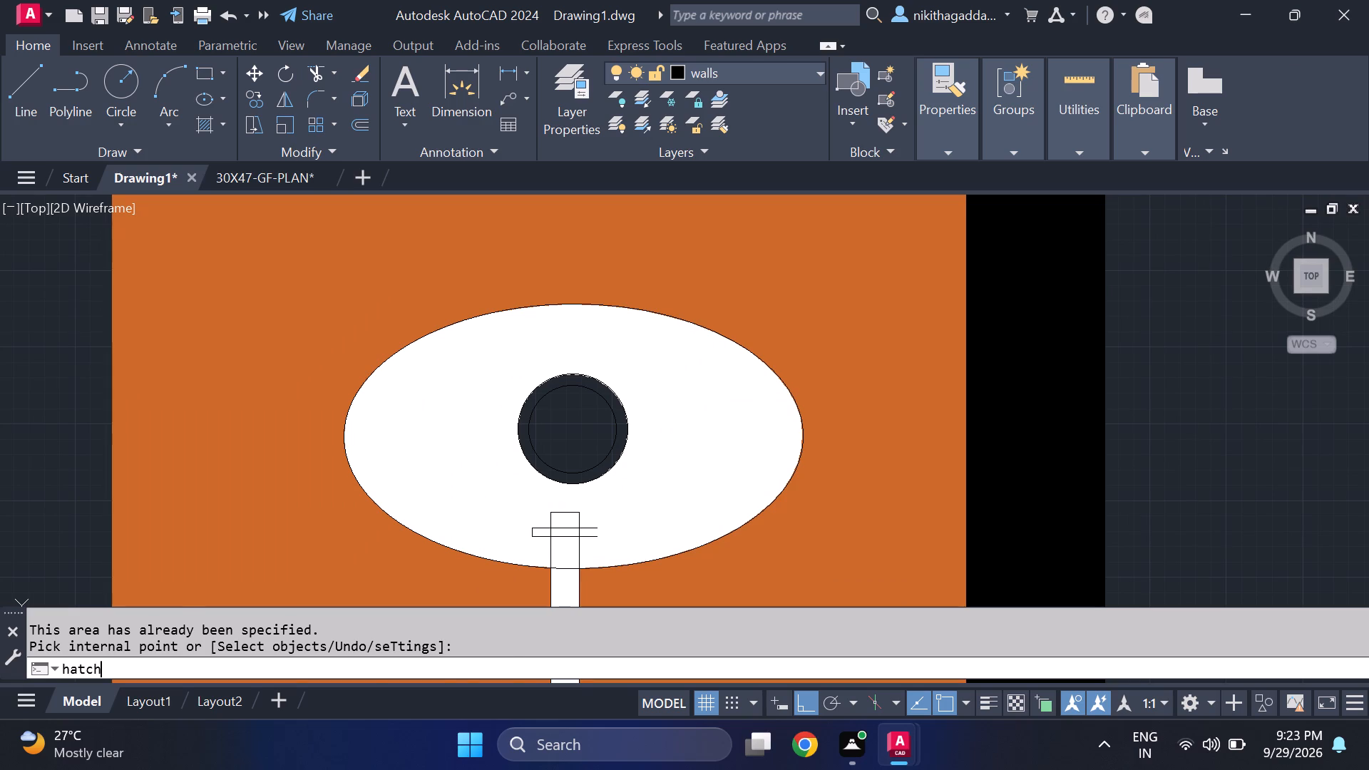
click(694, 103)
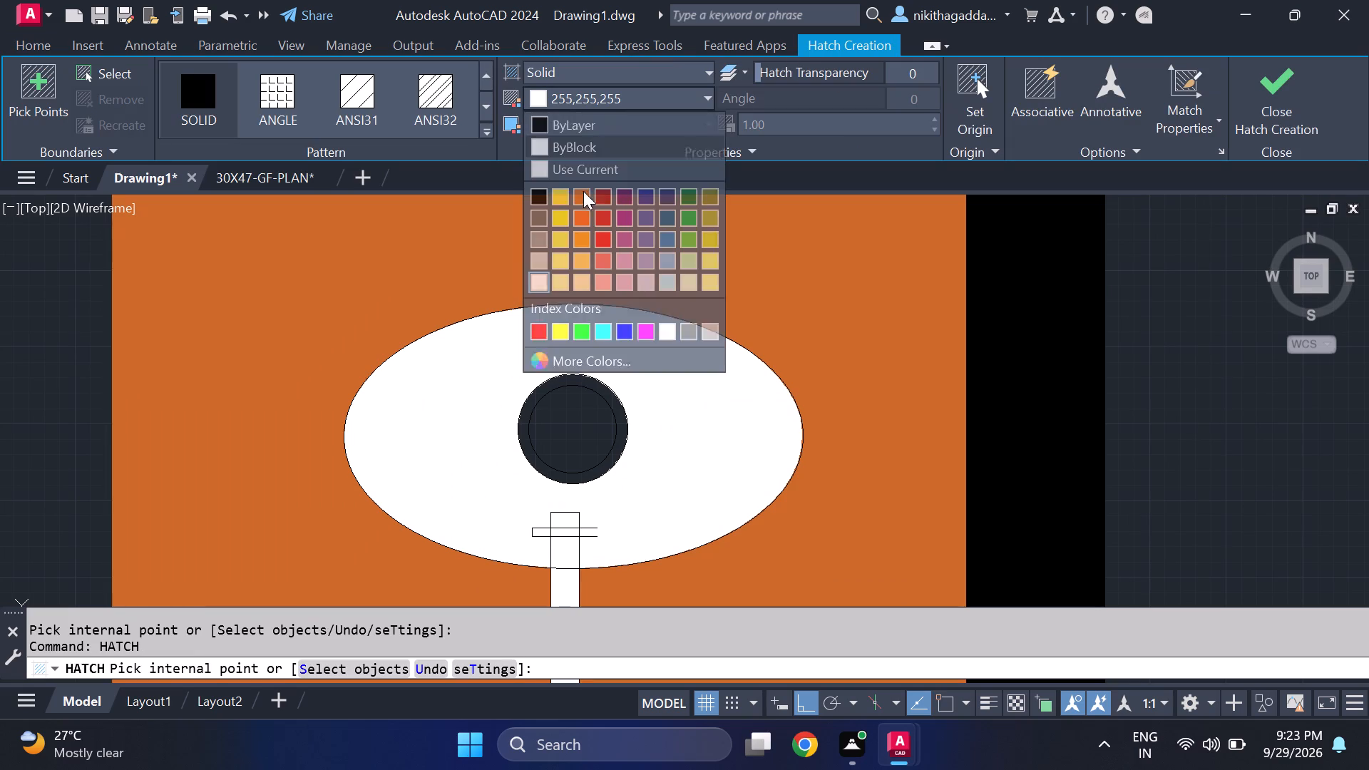
click(534, 222)
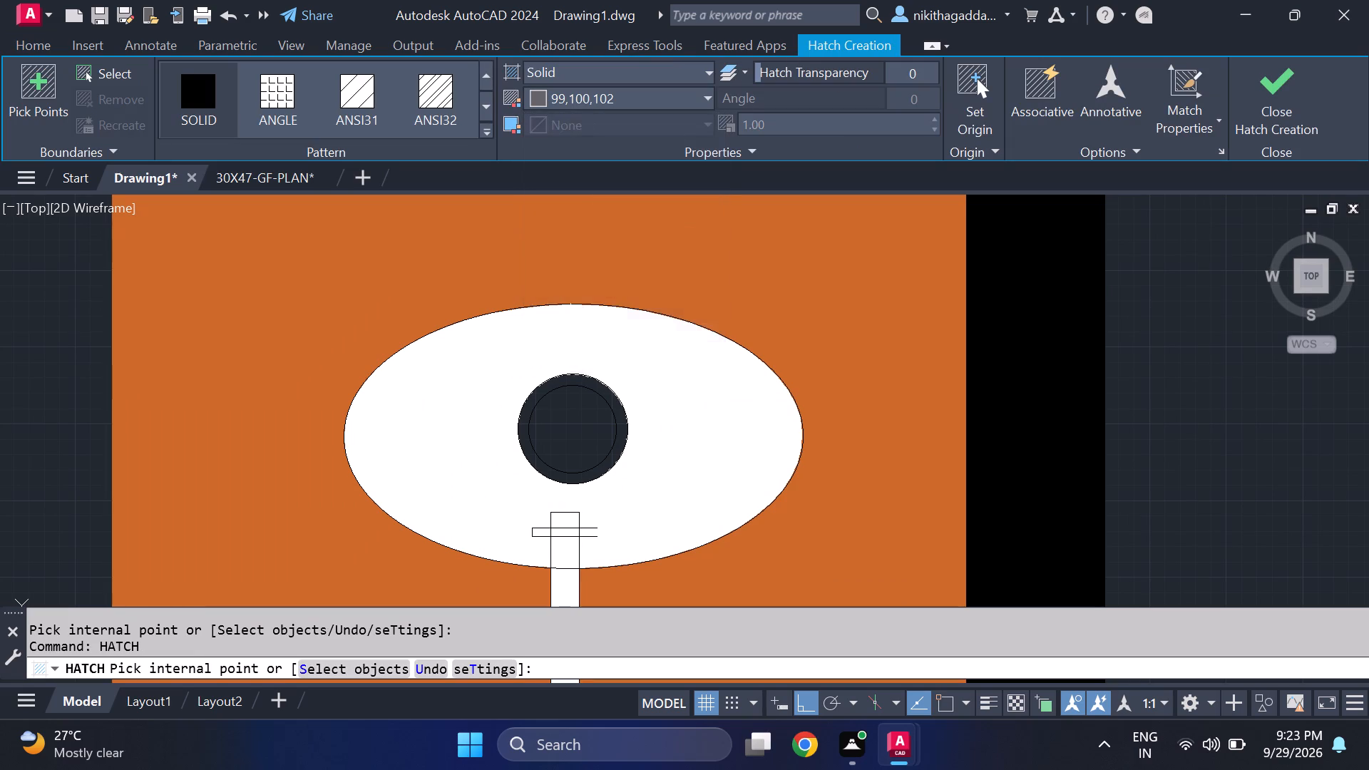
click(443, 264)
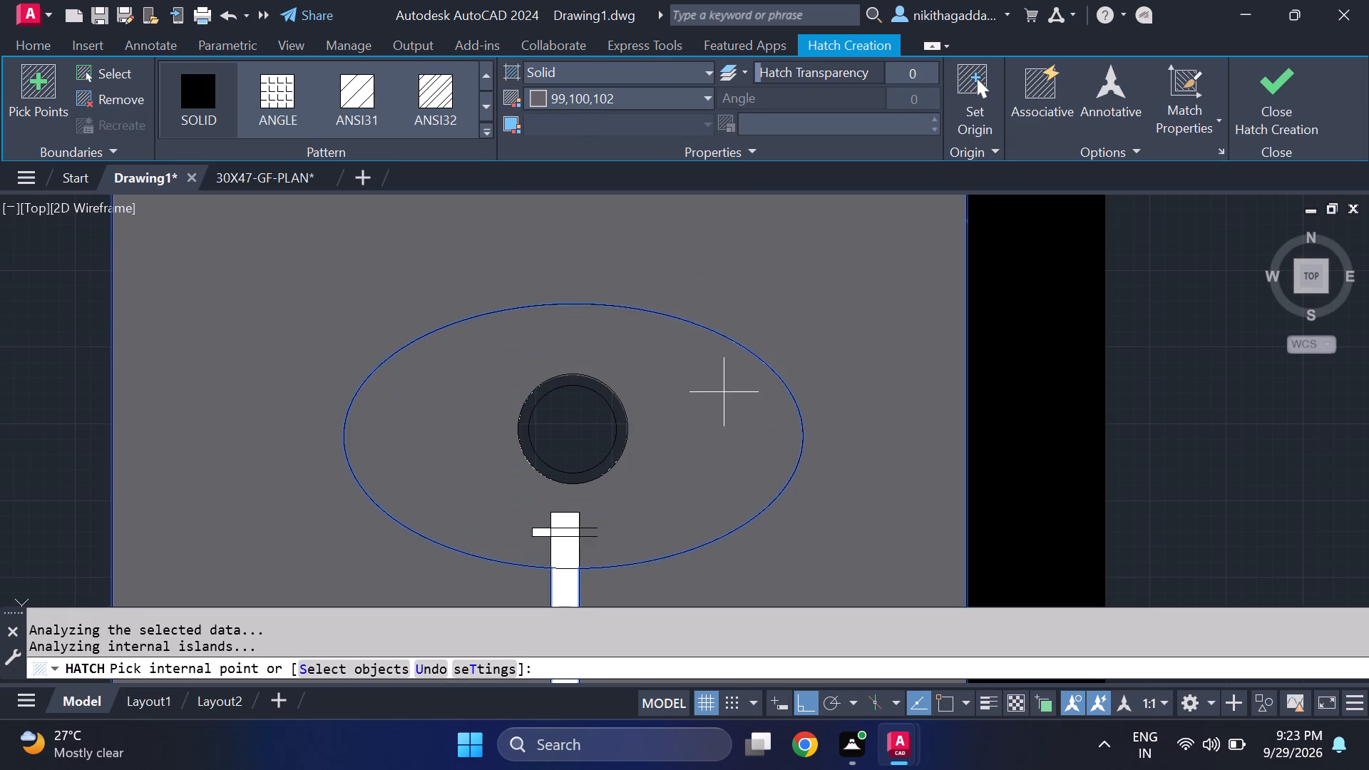
key(ctrl+z)
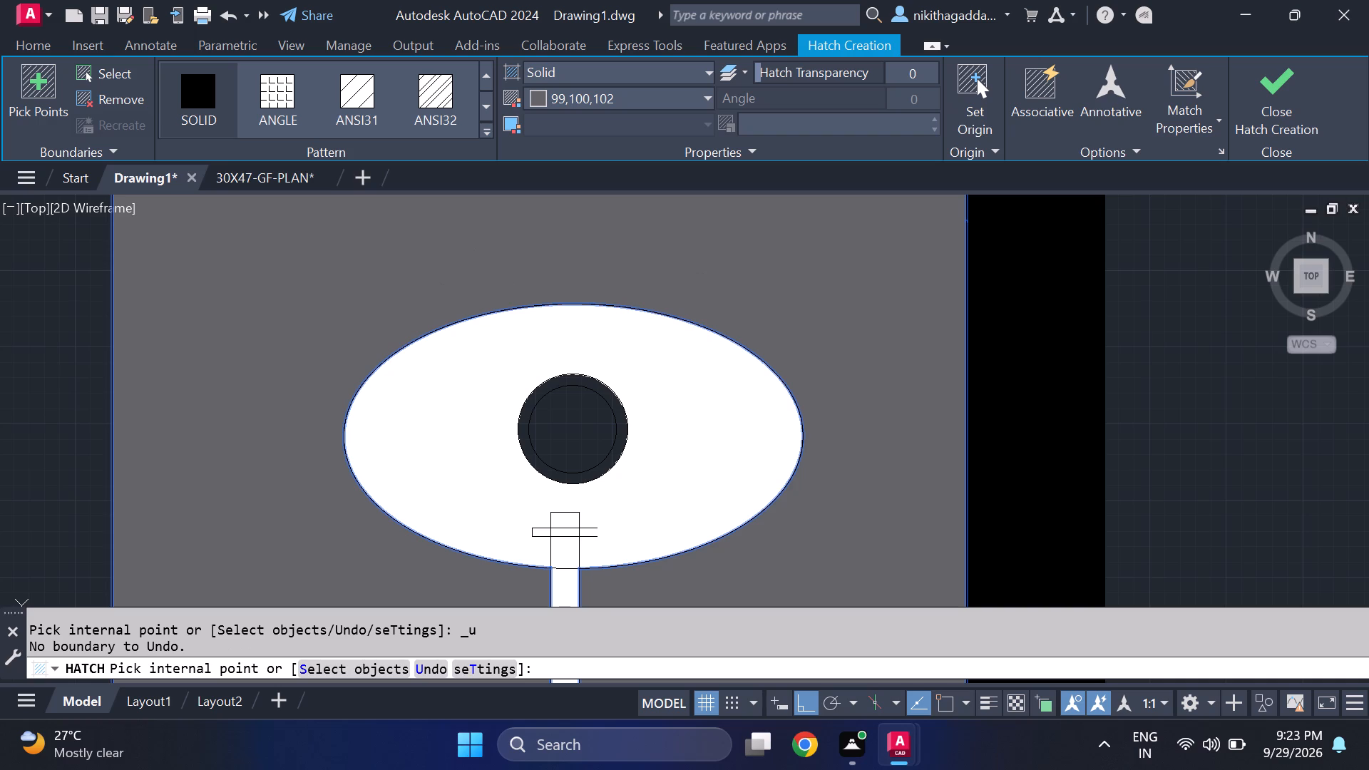
key(ctrl+z)
click(563, 431)
click(561, 382)
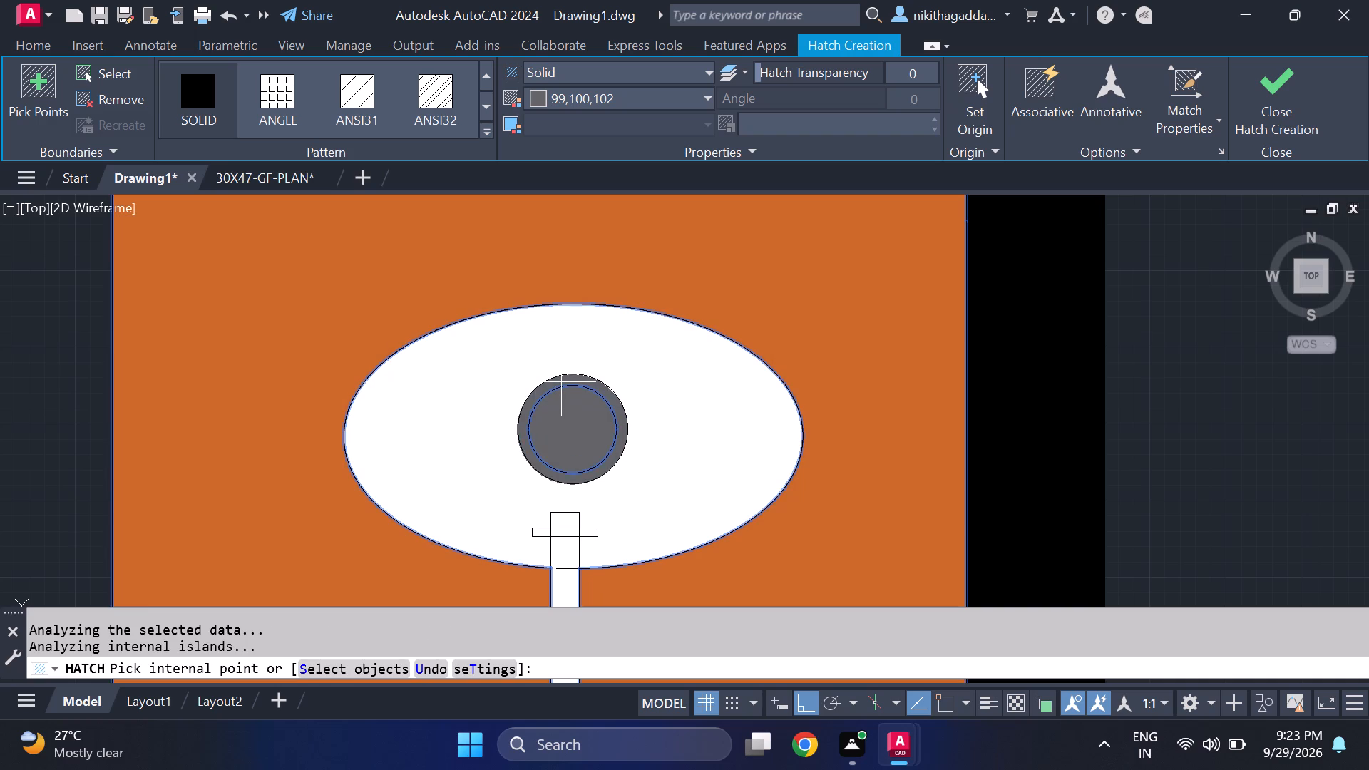
click(569, 409)
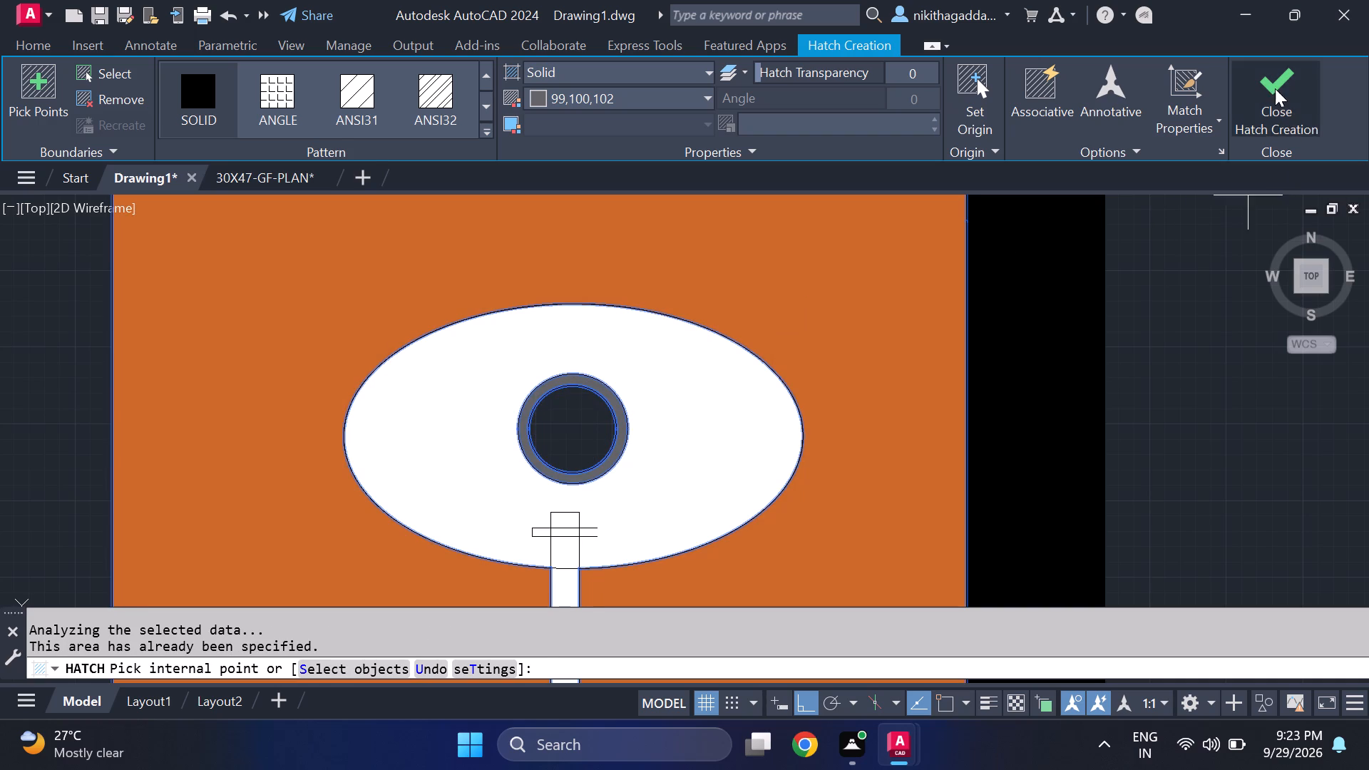
click(1275, 88)
Fill the washbasin's inner drain circle with the same solid grey 99,100,102 hatch.
text(hatch)
key(Return)
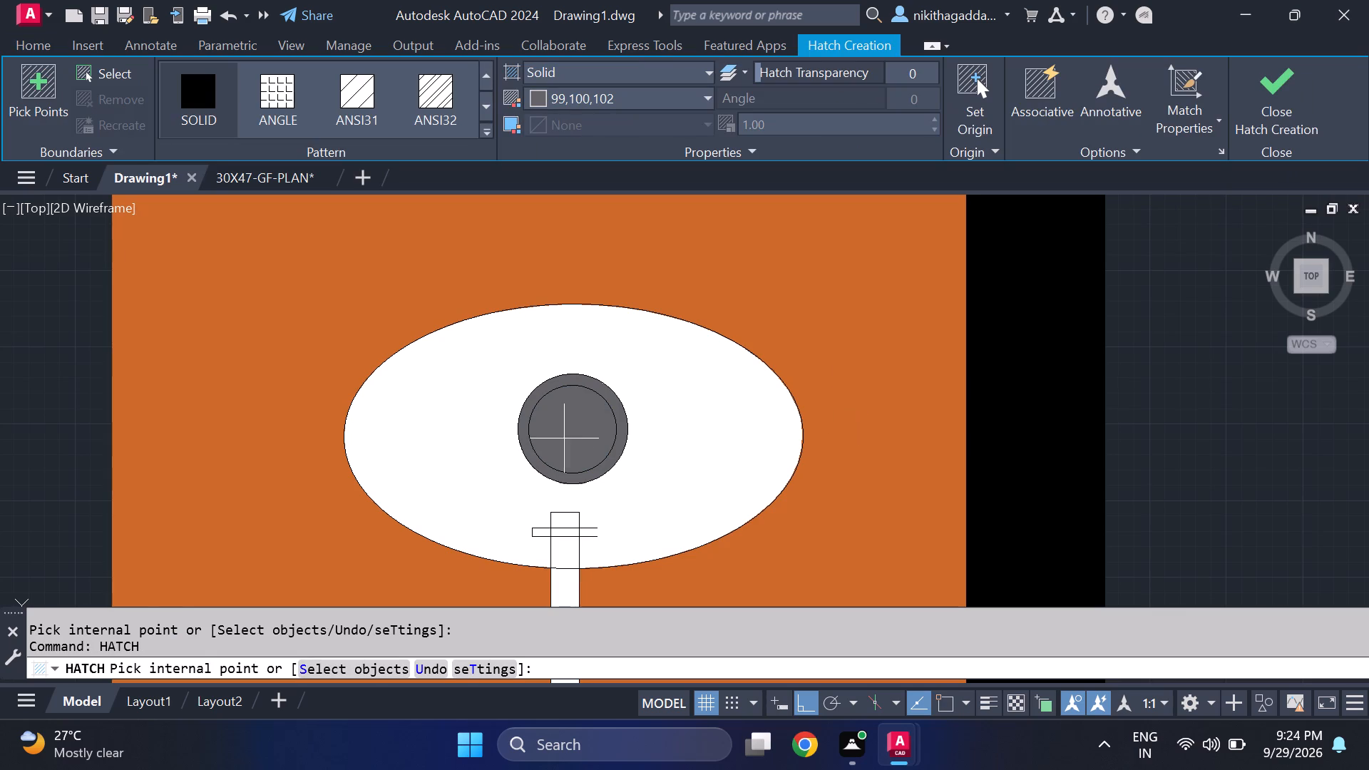
click(565, 436)
click(1298, 100)
scroll(864, 381, down, 4)
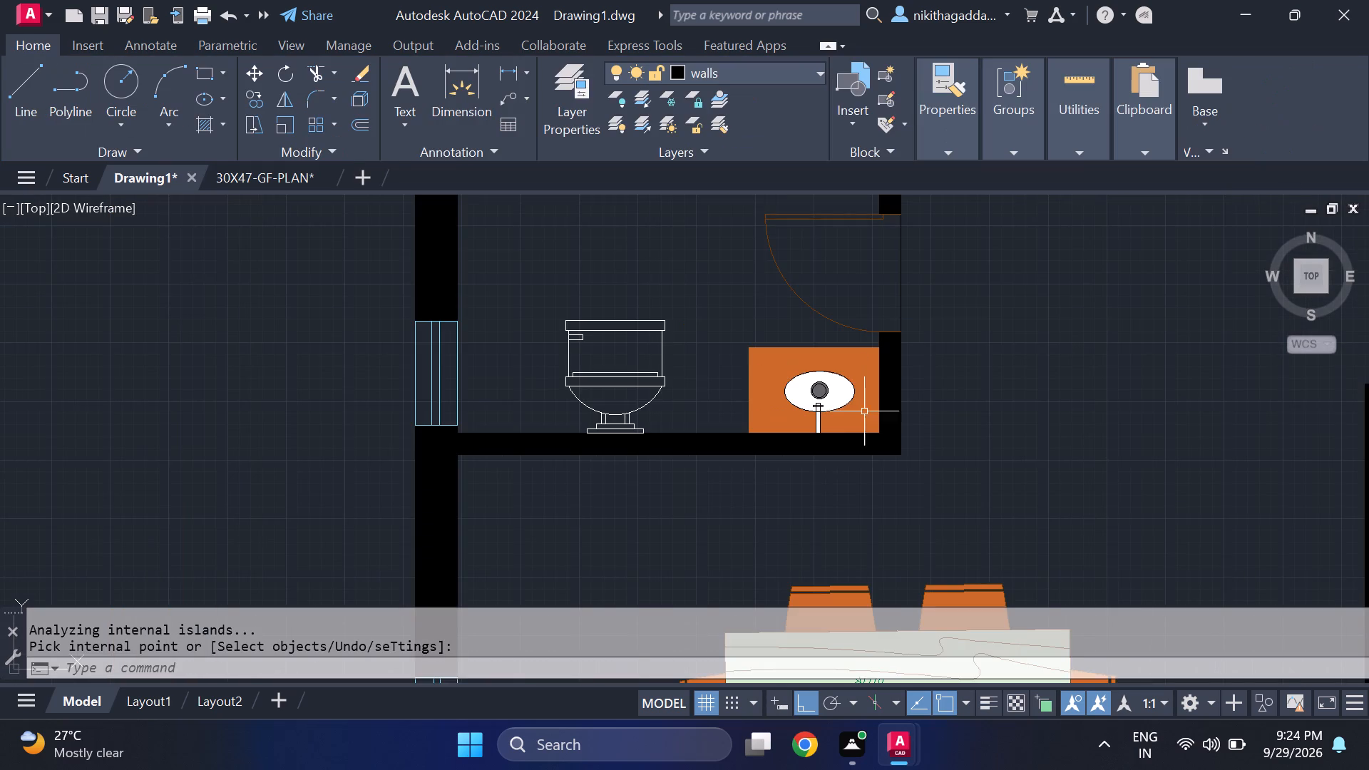
Outline the white washbasin counter in the bathroom across the hallway with lines about 1'-9" wide and 1'-3.5" deep, ending at the counter's wall-side corner.
scroll(854, 401, down, 4)
scroll(869, 455, up, 2)
middle_drag(868, 470, 868, 470)
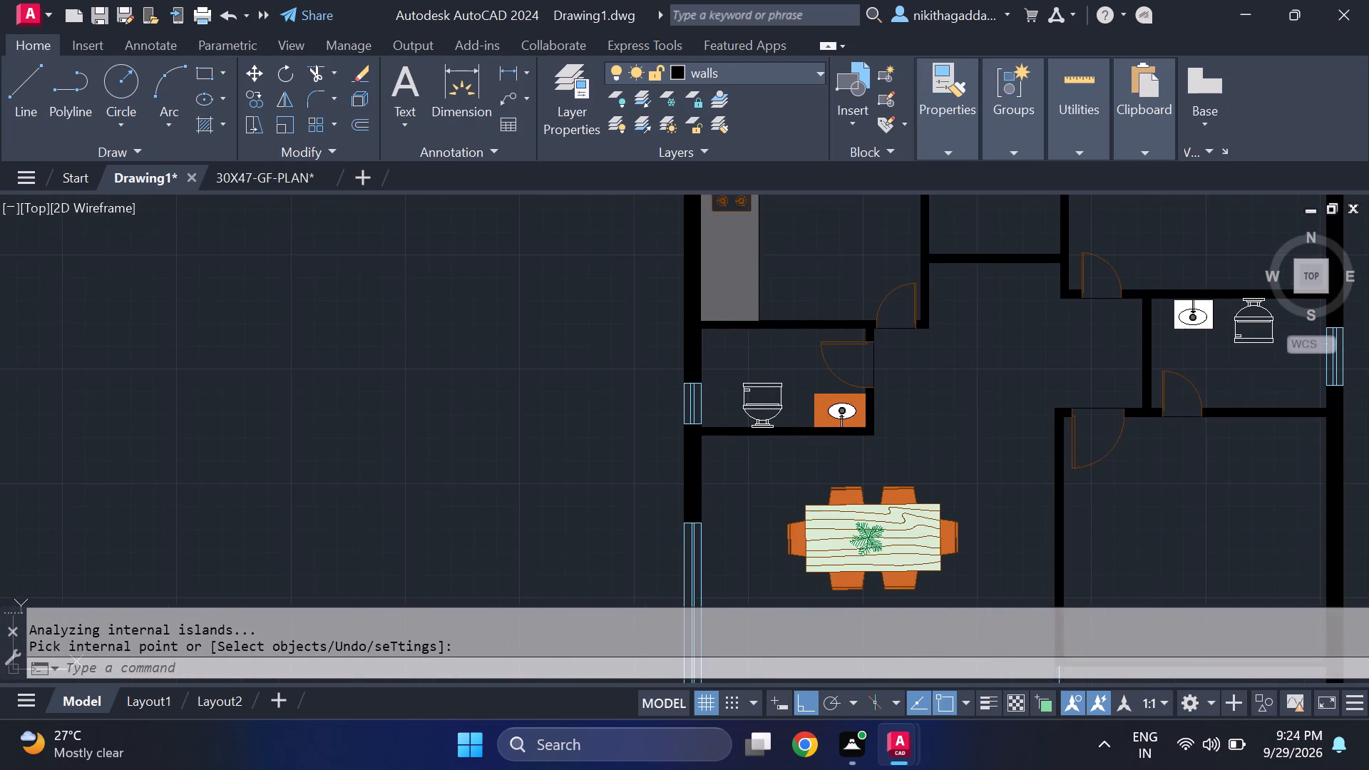
middle_drag(868, 470, 596, 527)
scroll(590, 501, up, 1)
scroll(589, 500, down, 2)
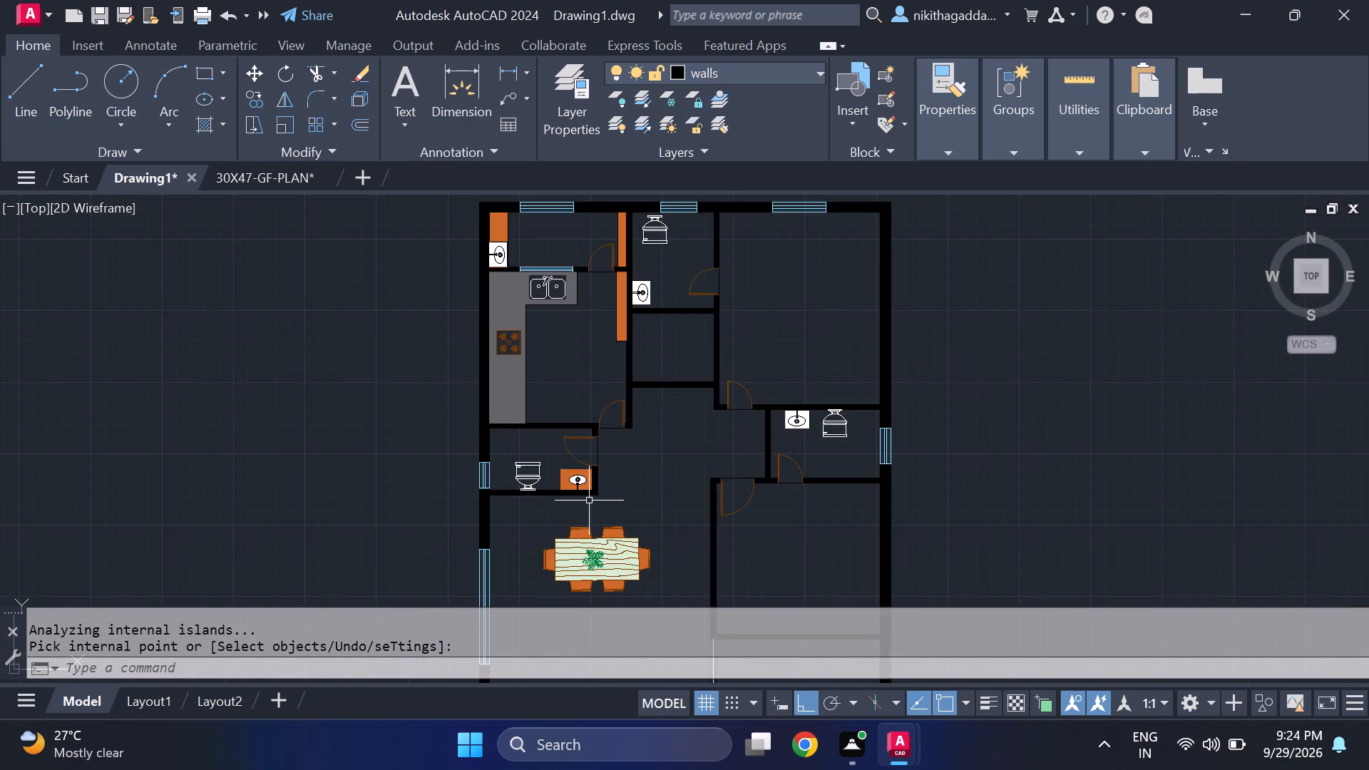
scroll(592, 498, up, 2)
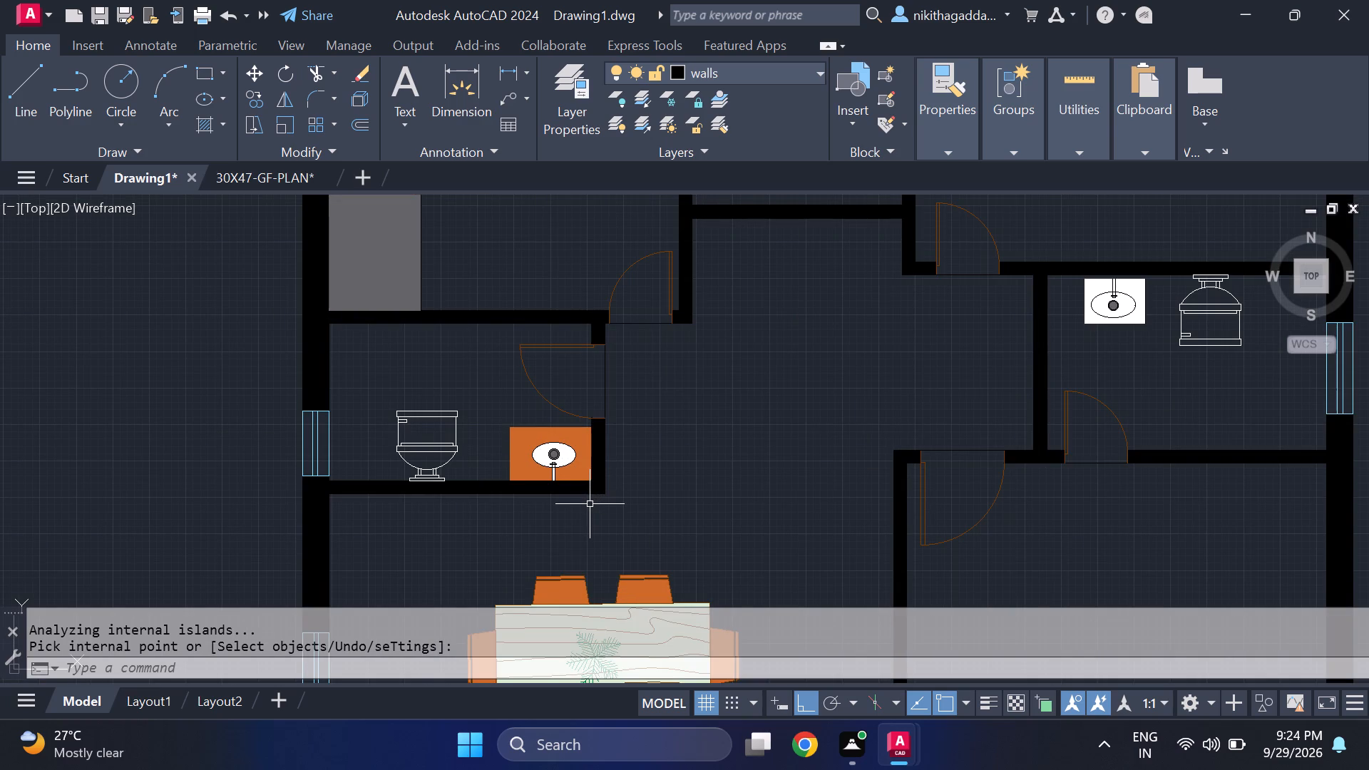
scroll(590, 504, down, 2)
scroll(788, 423, up, 3)
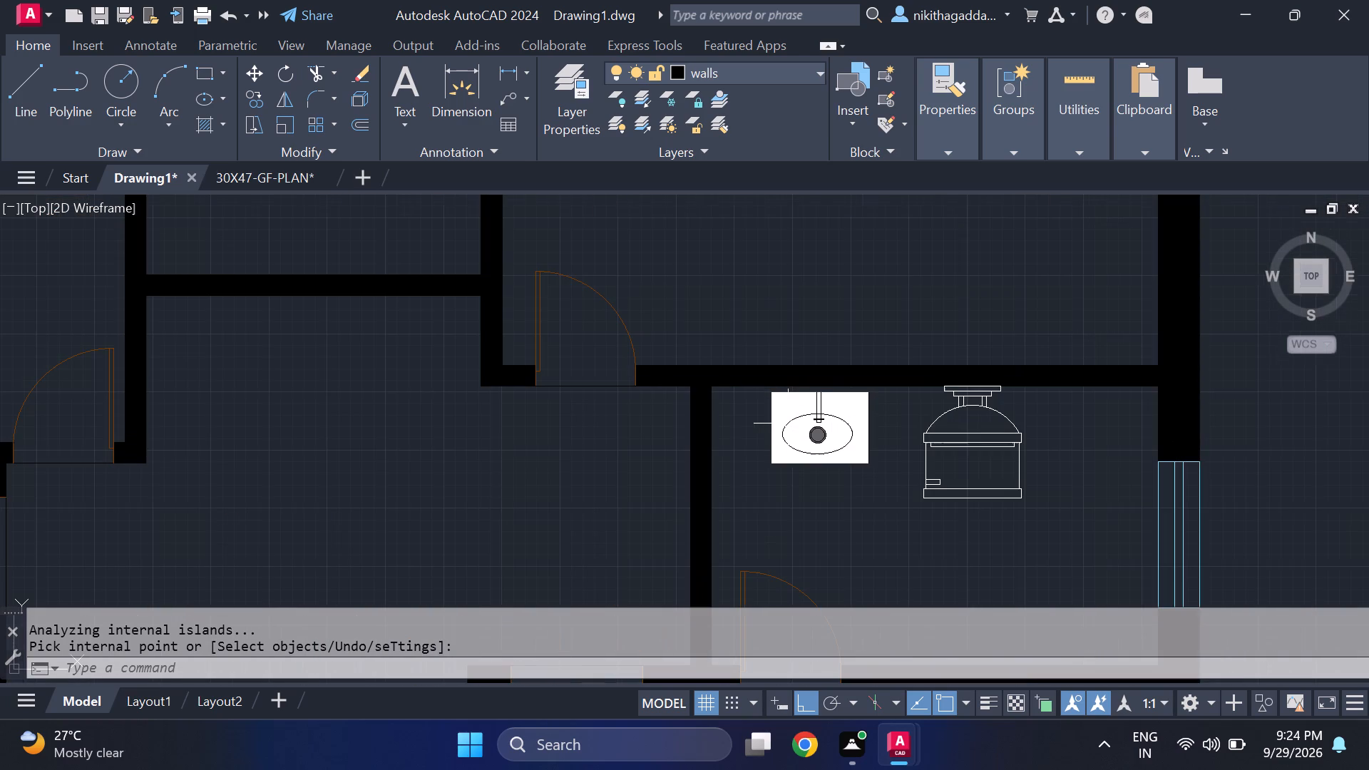
scroll(853, 421, up, 3)
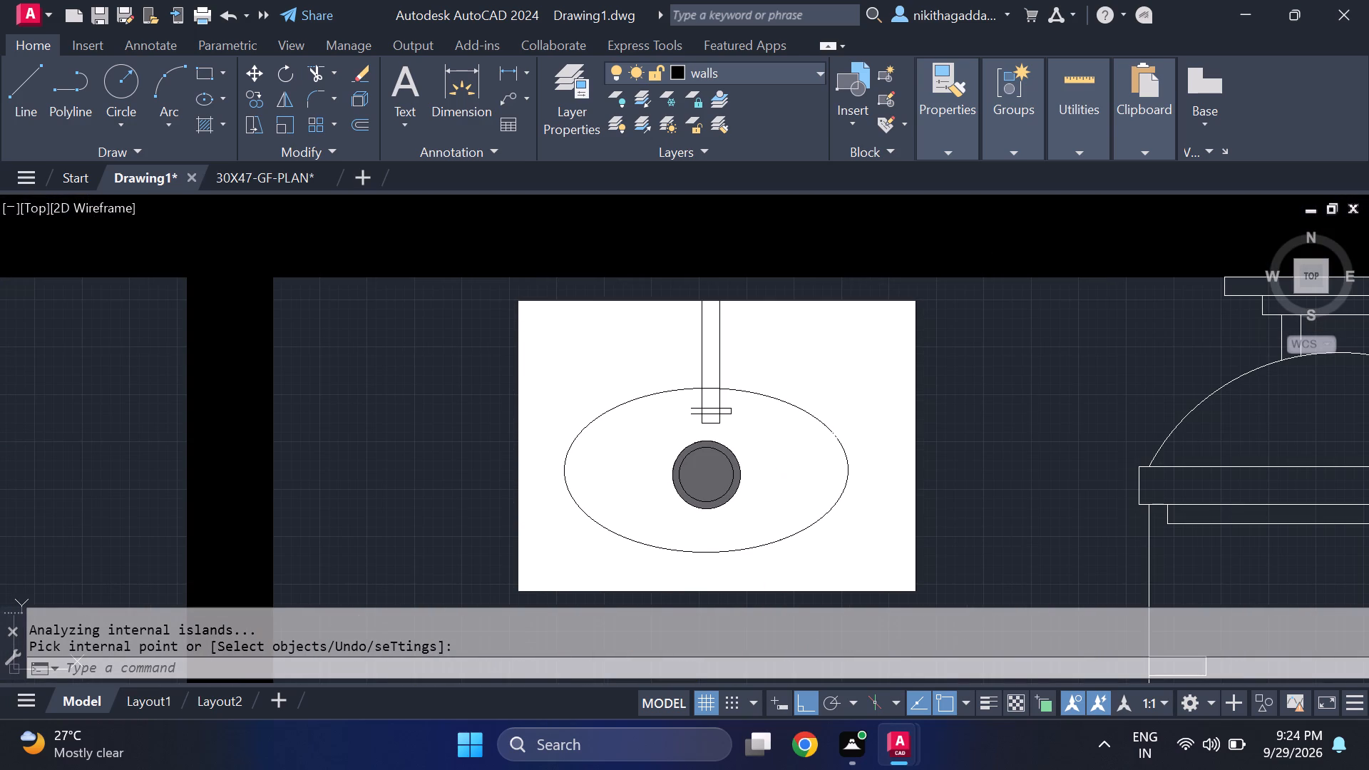
key(l)
key(Return)
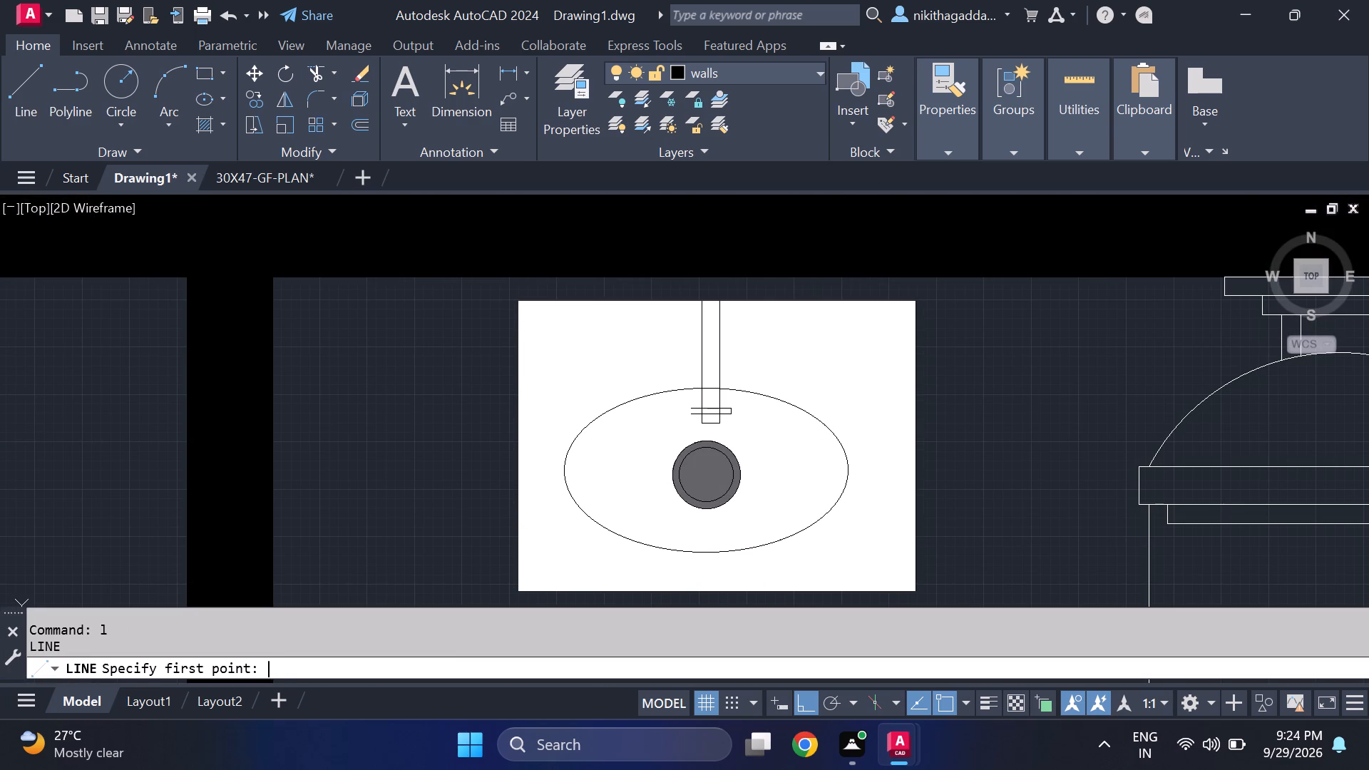
scroll(519, 308, up, 3)
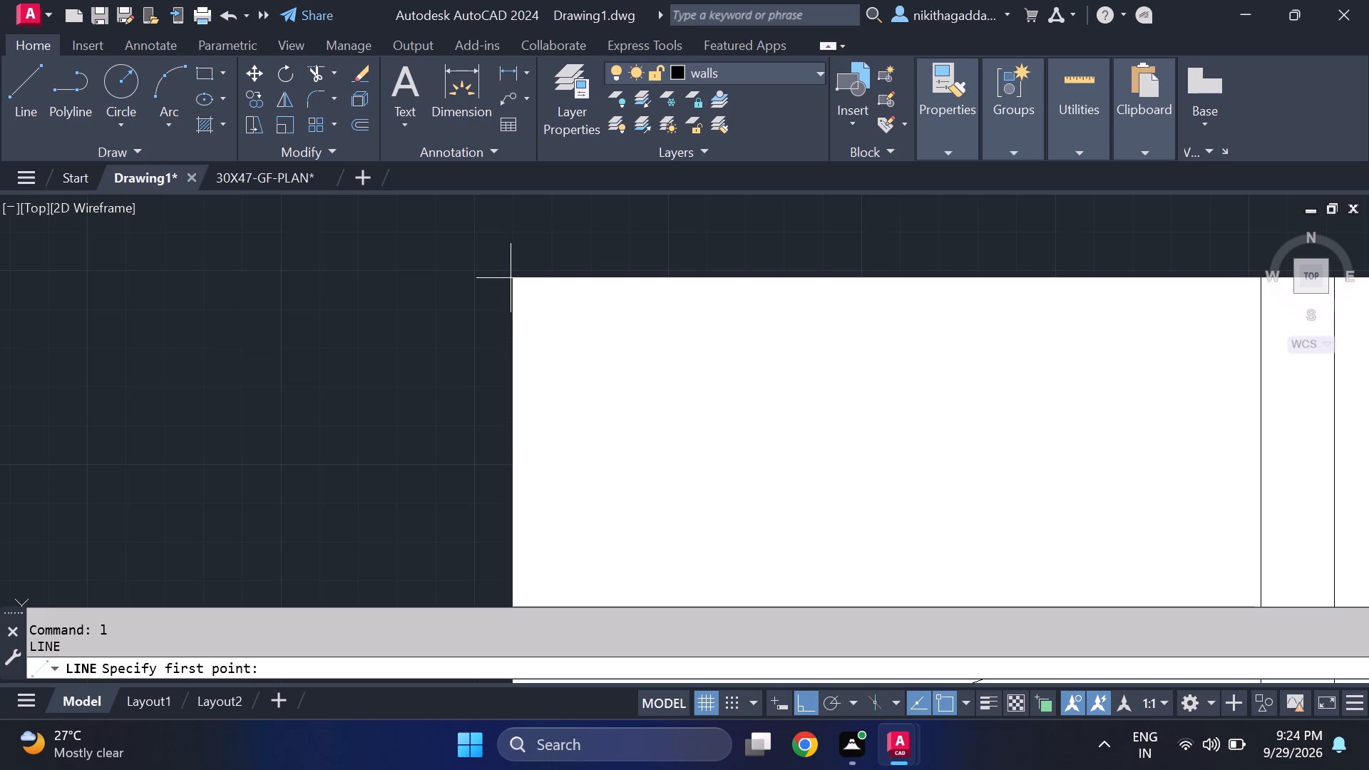
click(511, 279)
click(502, 280)
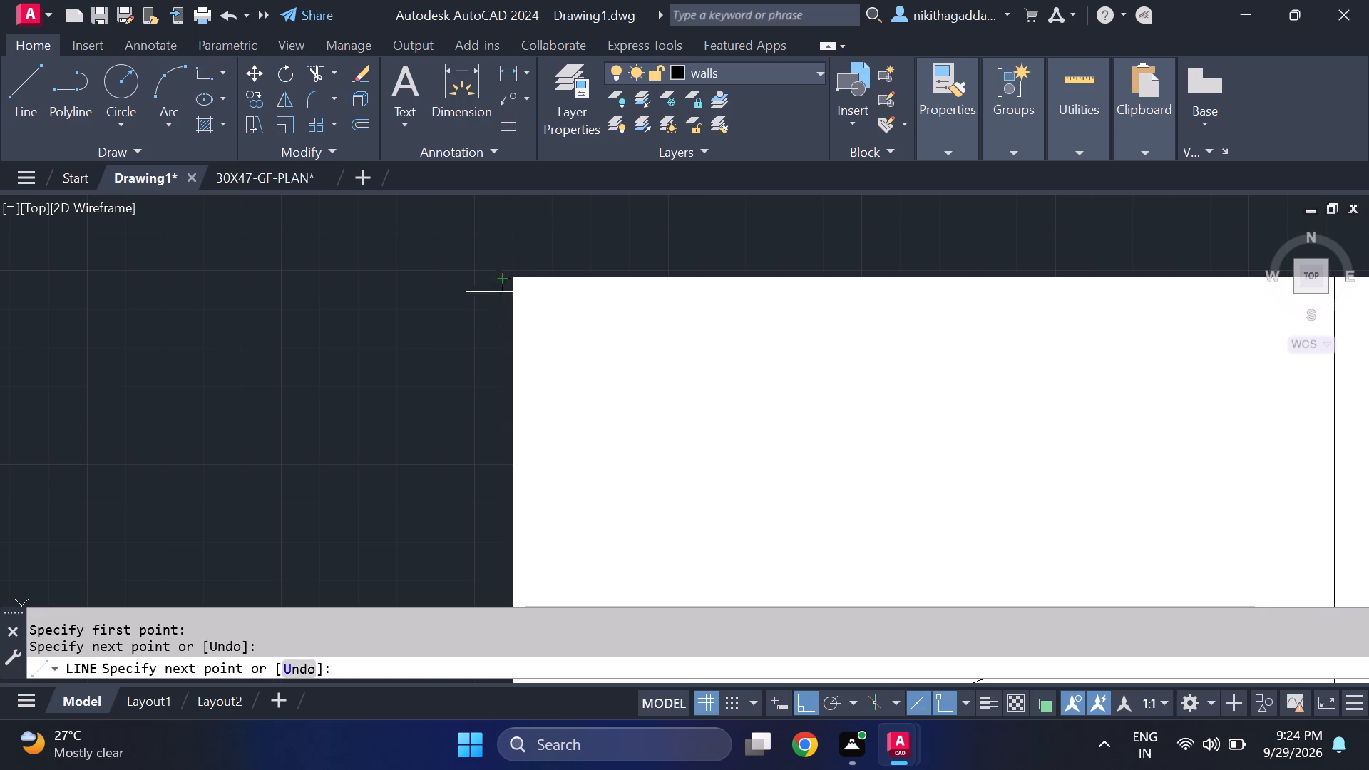
scroll(474, 420, down, 3)
middle_drag(478, 578, 472, 332)
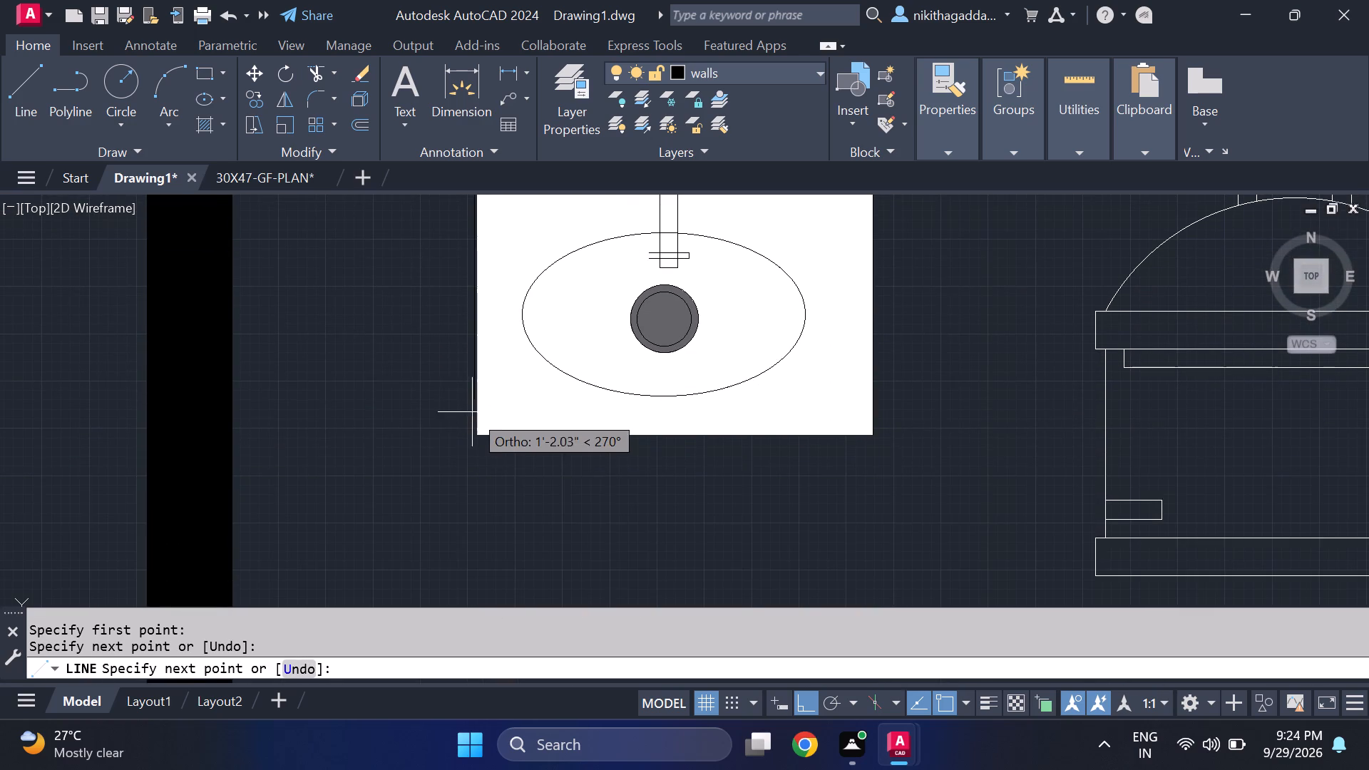
scroll(473, 446, up, 2)
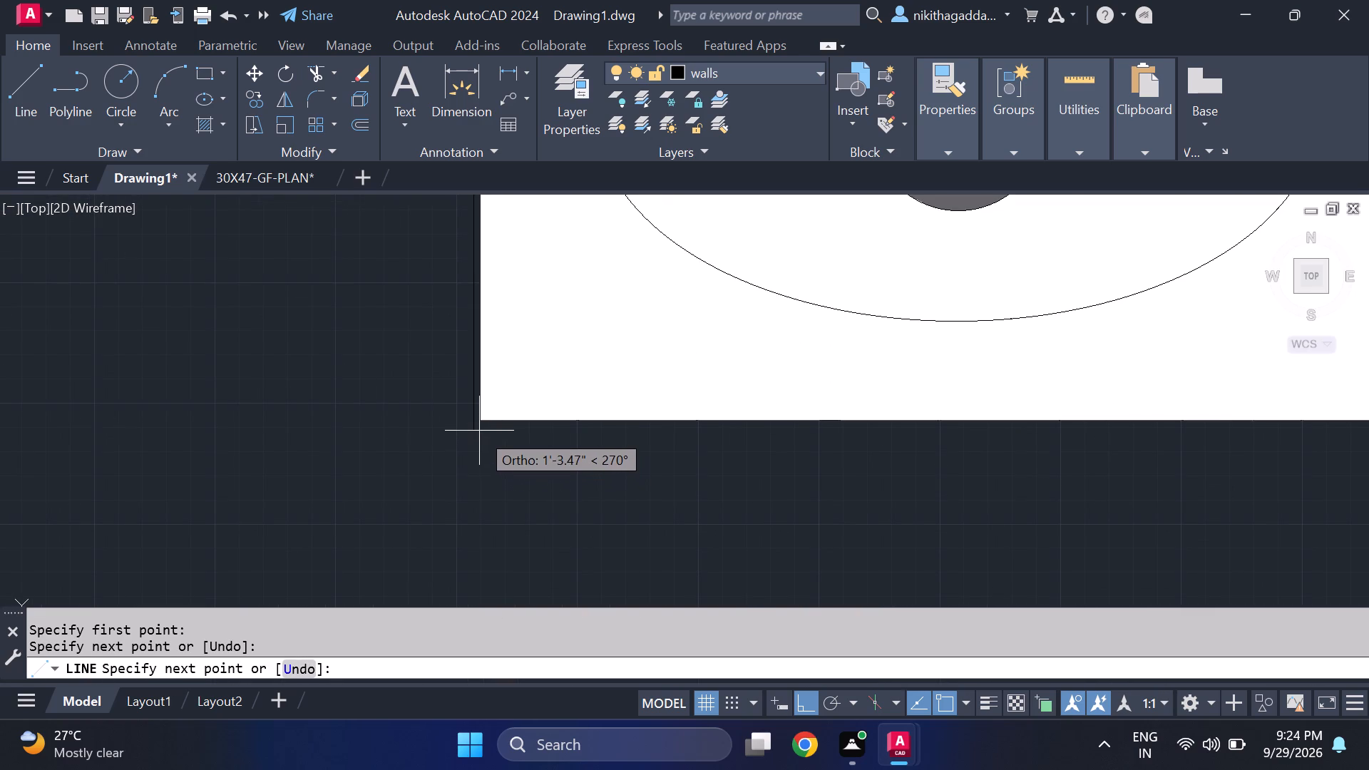
click(479, 430)
scroll(928, 425, down, 3)
middle_drag(940, 443, 667, 529)
scroll(821, 533, up, 3)
scroll(729, 494, up, 2)
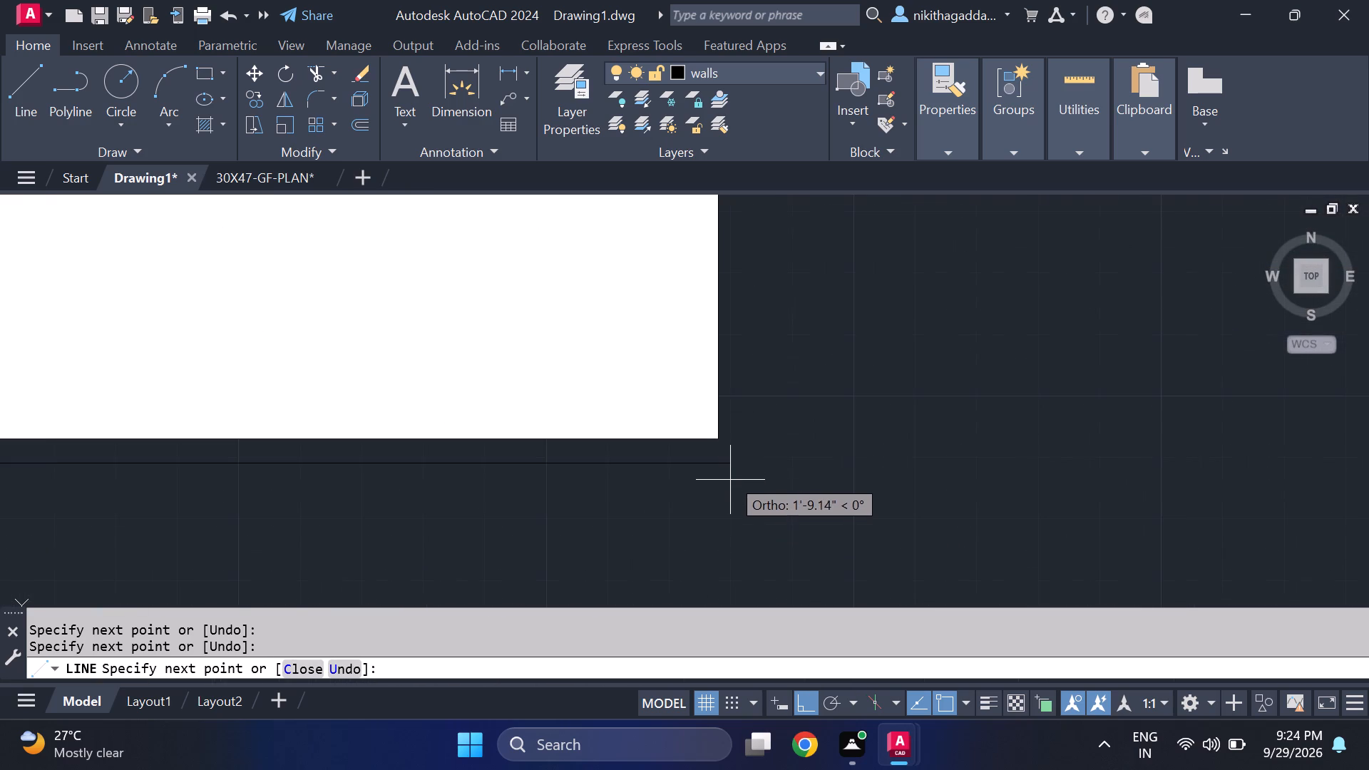
click(733, 447)
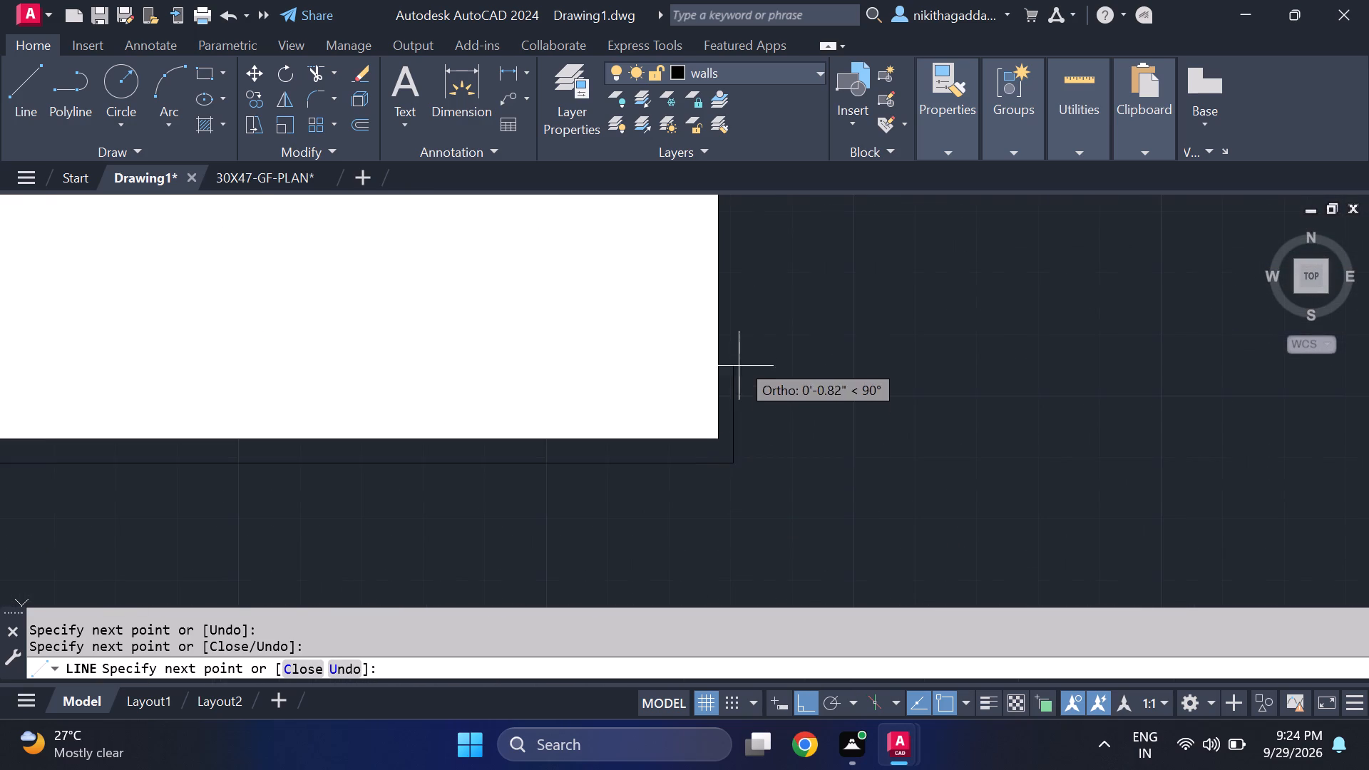
scroll(739, 357, down, 3)
middle_drag(739, 357, 797, 667)
scroll(798, 260, up, 3)
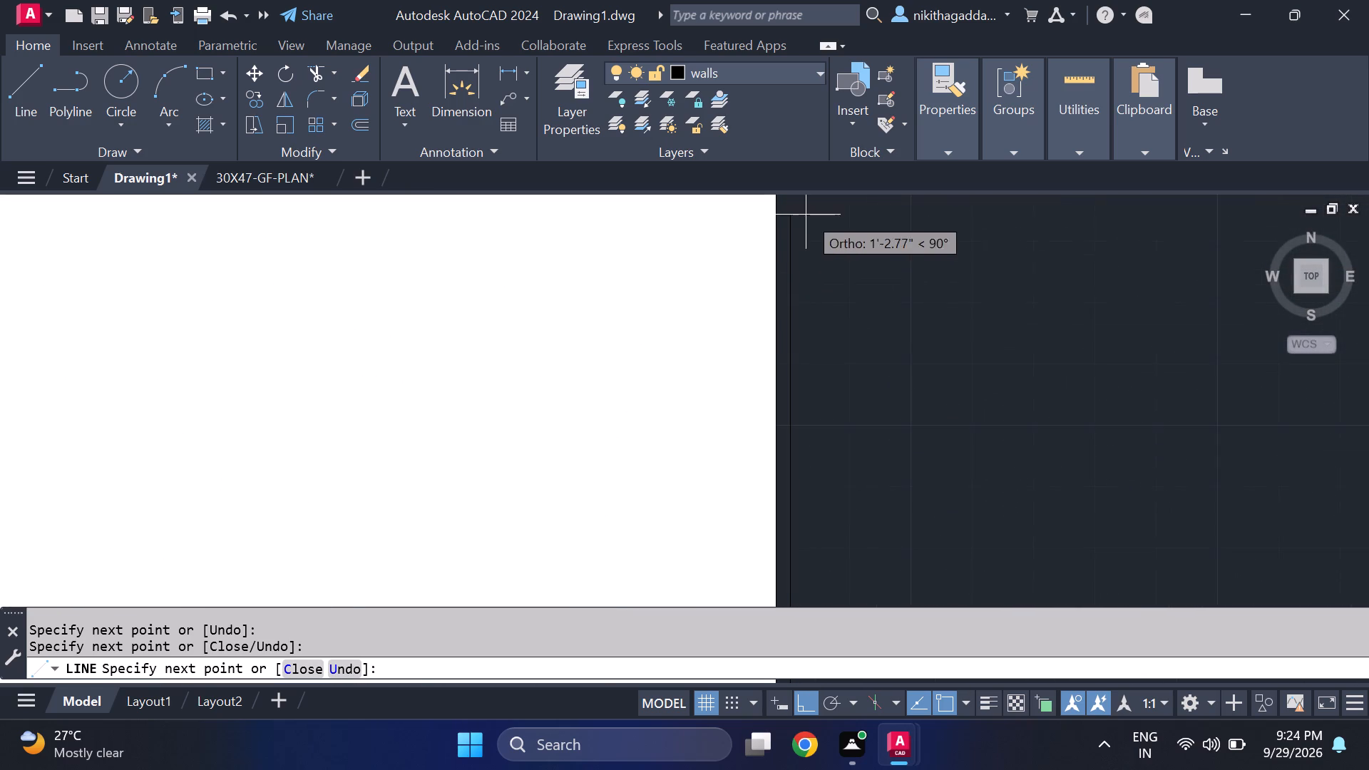
middle_drag(806, 221, 826, 429)
scroll(822, 342, up, 3)
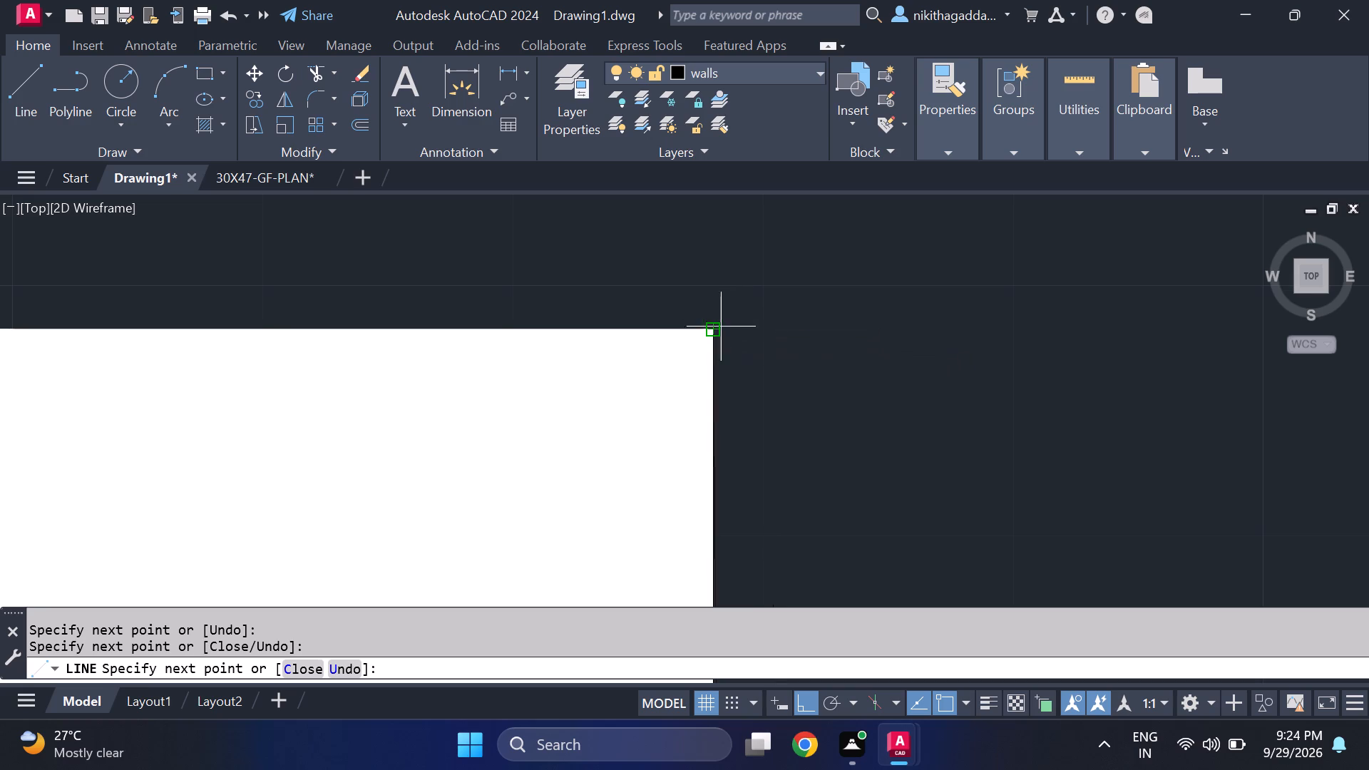
click(771, 327)
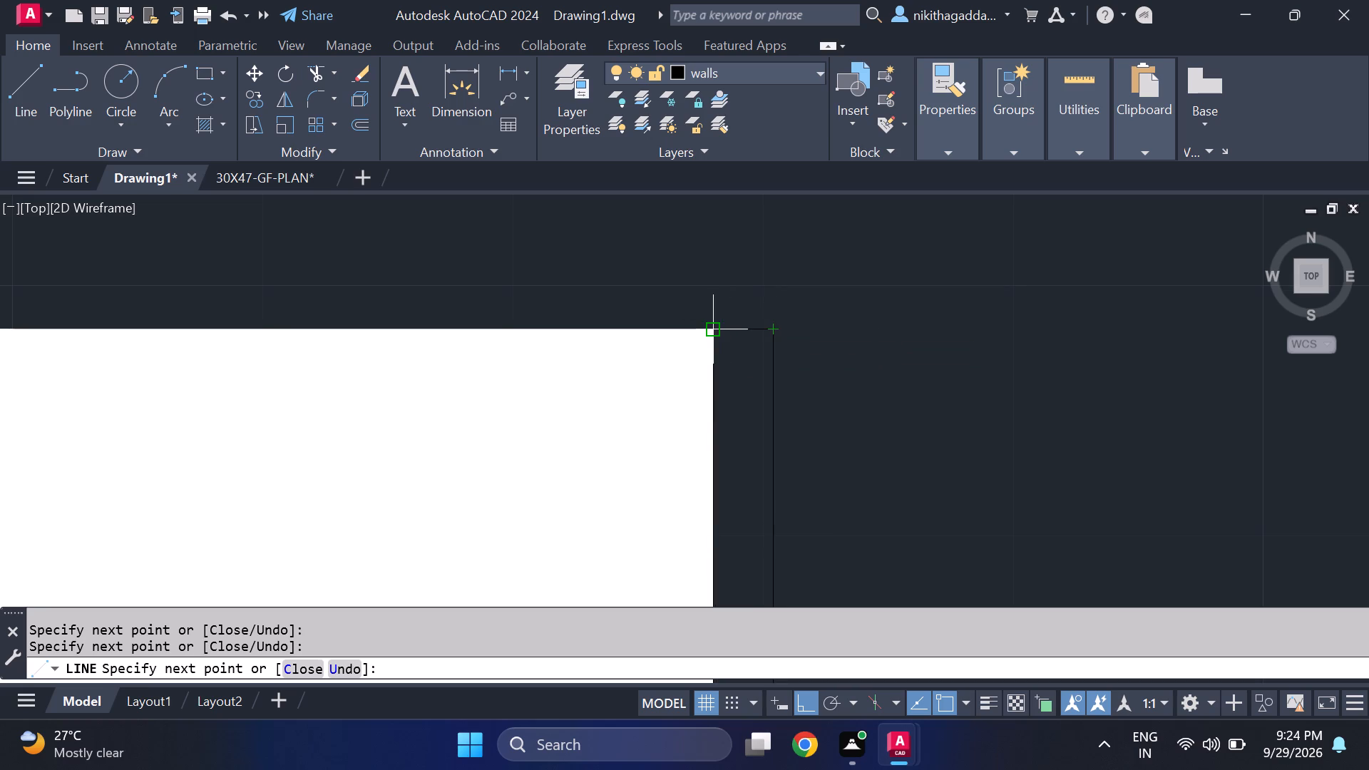
click(710, 328)
scroll(933, 381, down, 4)
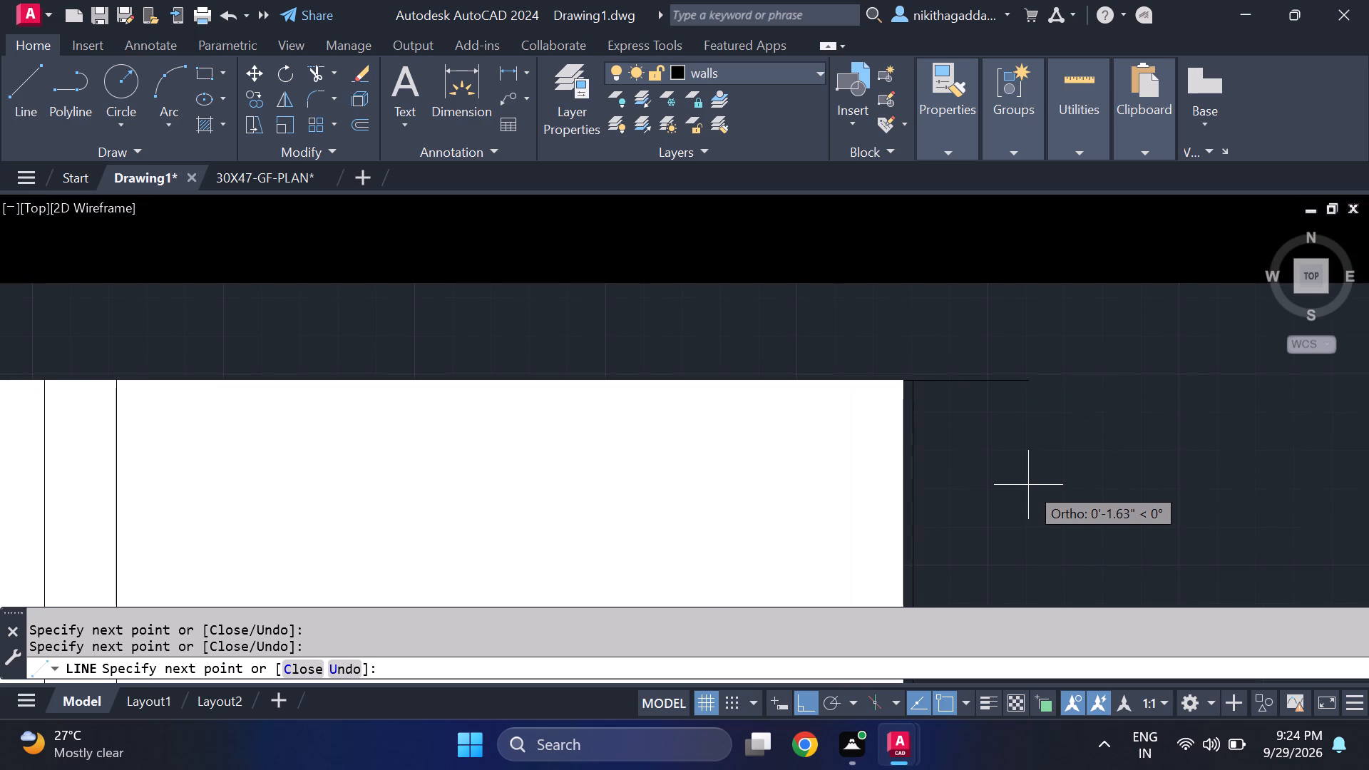
key(Escape)
Erase the grey 99,100,102 hatch and the orange 205,105,40 hatch from the washbasin counter in the bathroom beside the dining area.
scroll(1025, 483, down, 5)
middle_drag(1042, 530, 979, 386)
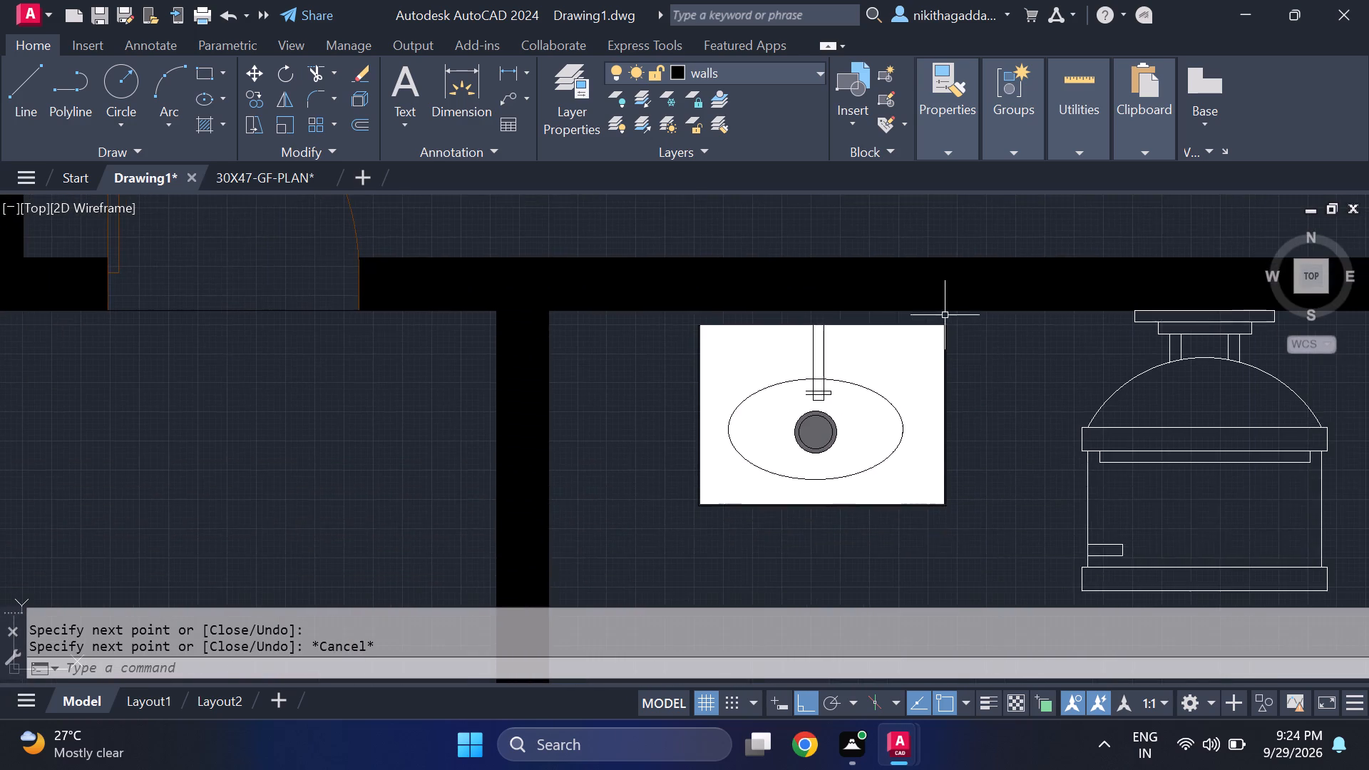
scroll(950, 363, down, 4)
scroll(860, 472, down, 1)
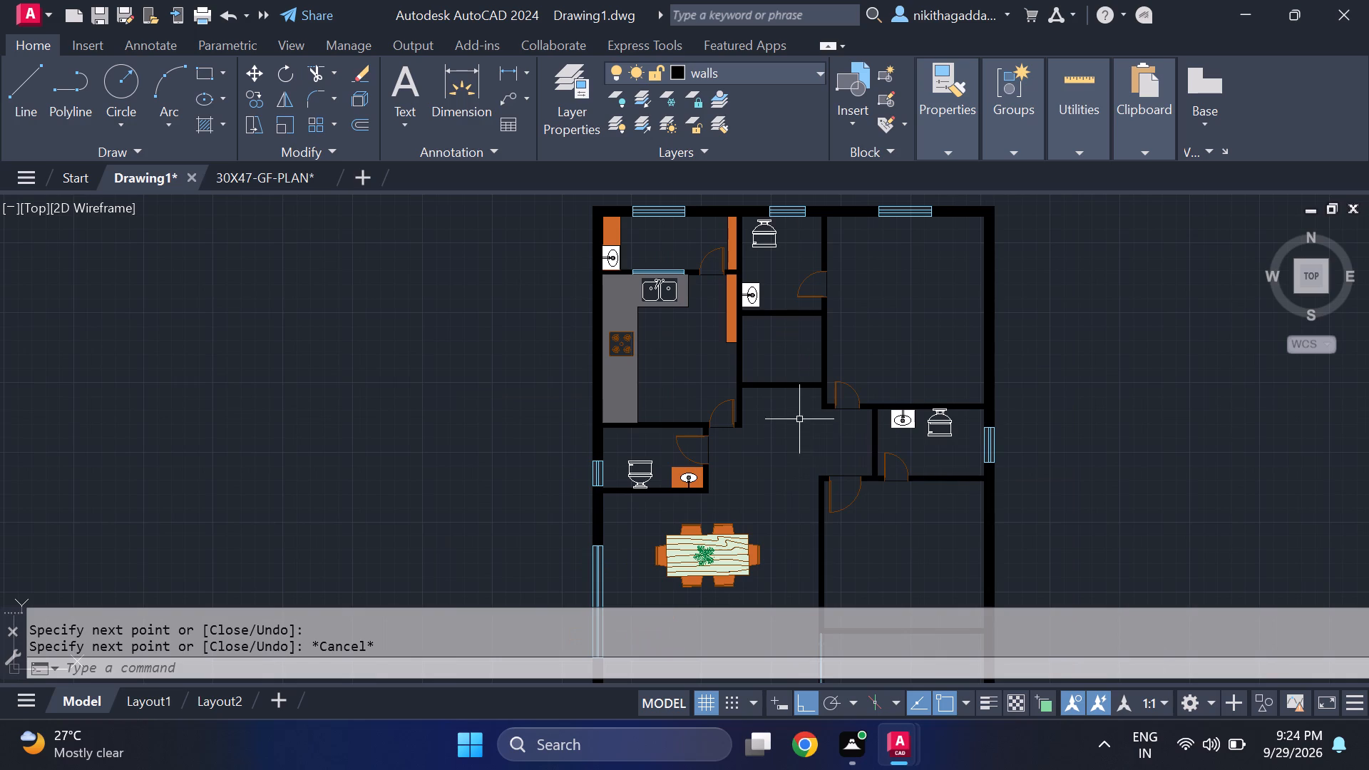
middle_drag(911, 472, 881, 381)
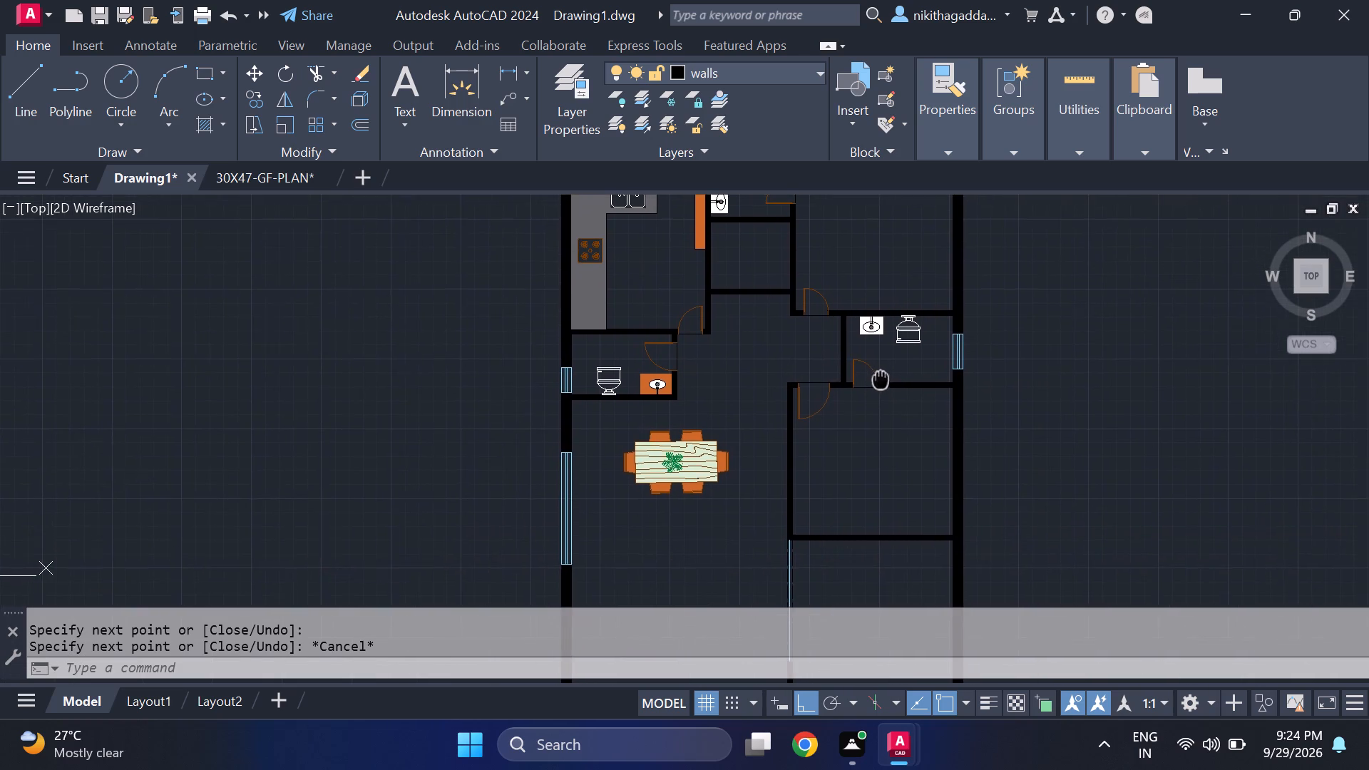
middle_drag(881, 381, 918, 496)
scroll(902, 429, up, 4)
scroll(923, 473, down, 4)
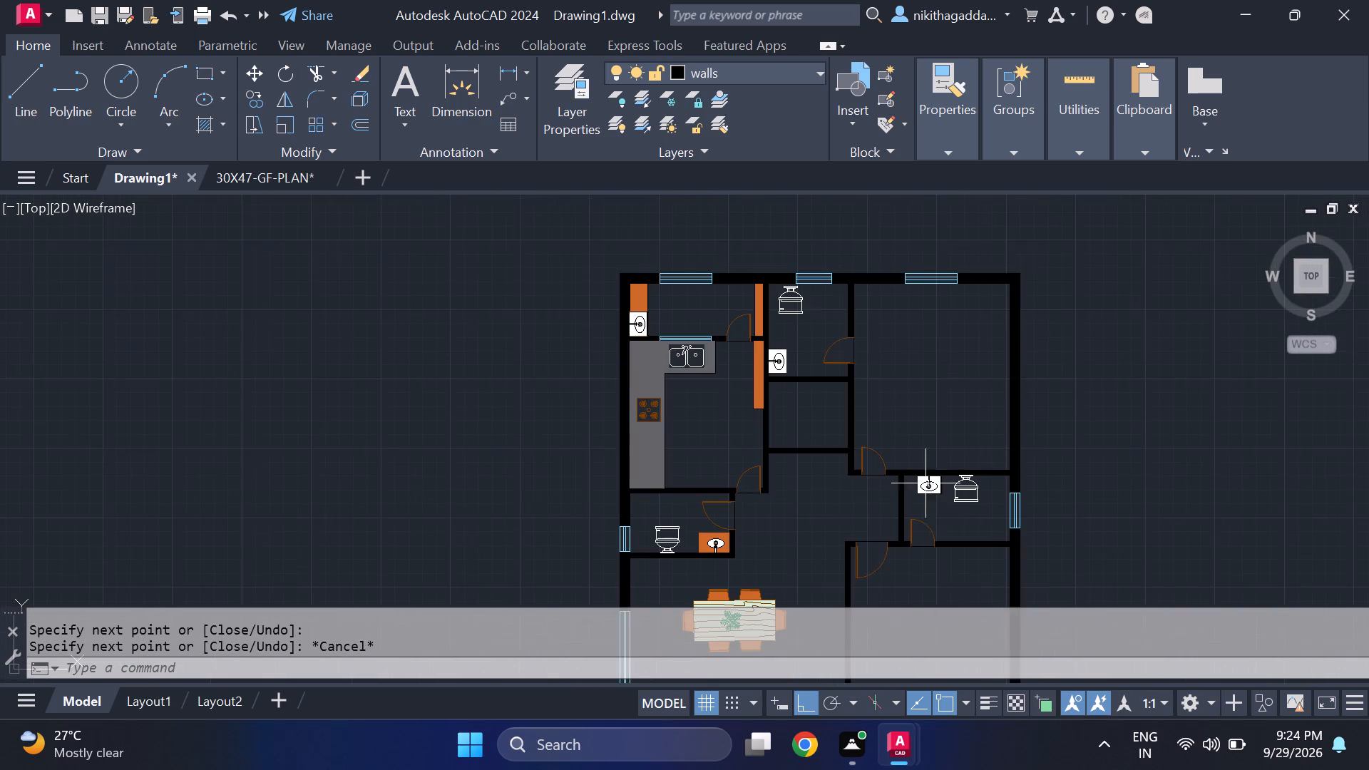
middle_drag(955, 541, 863, 347)
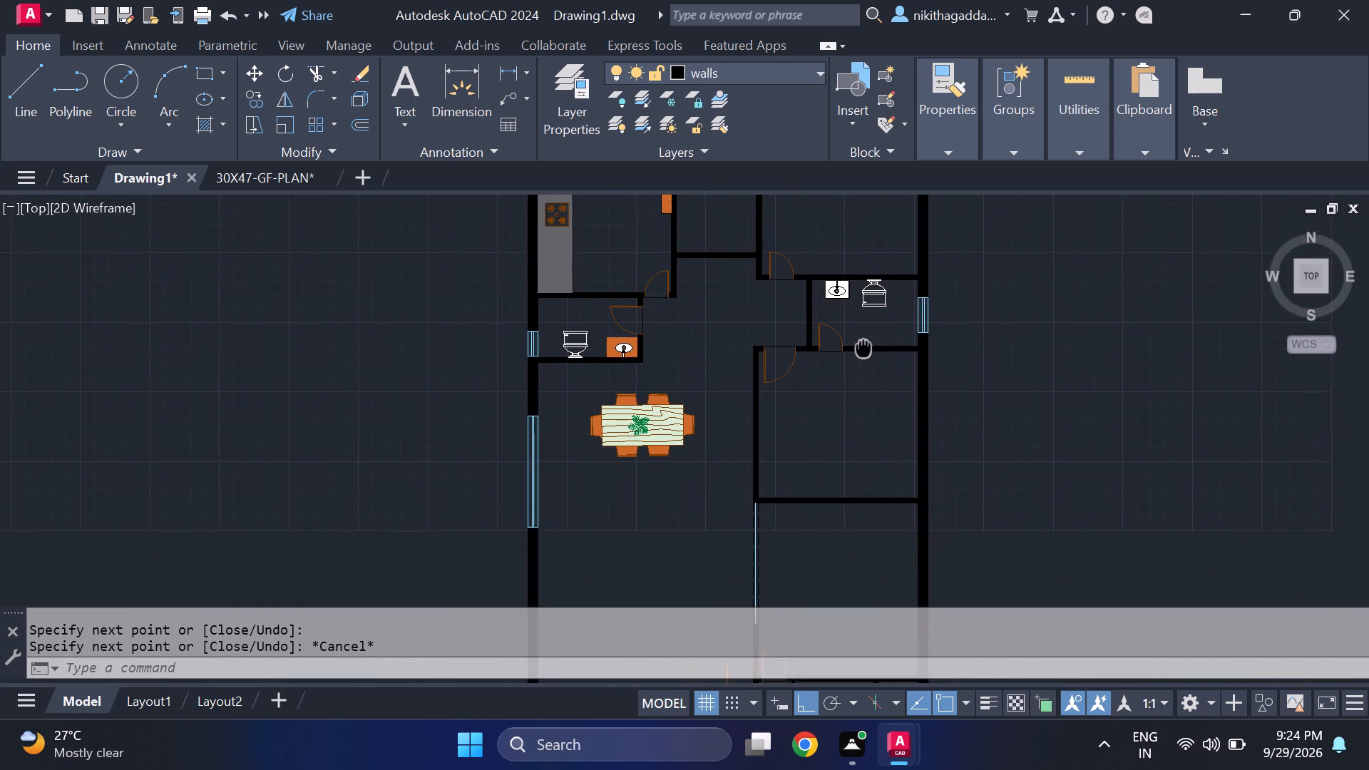
middle_drag(863, 347, 774, 480)
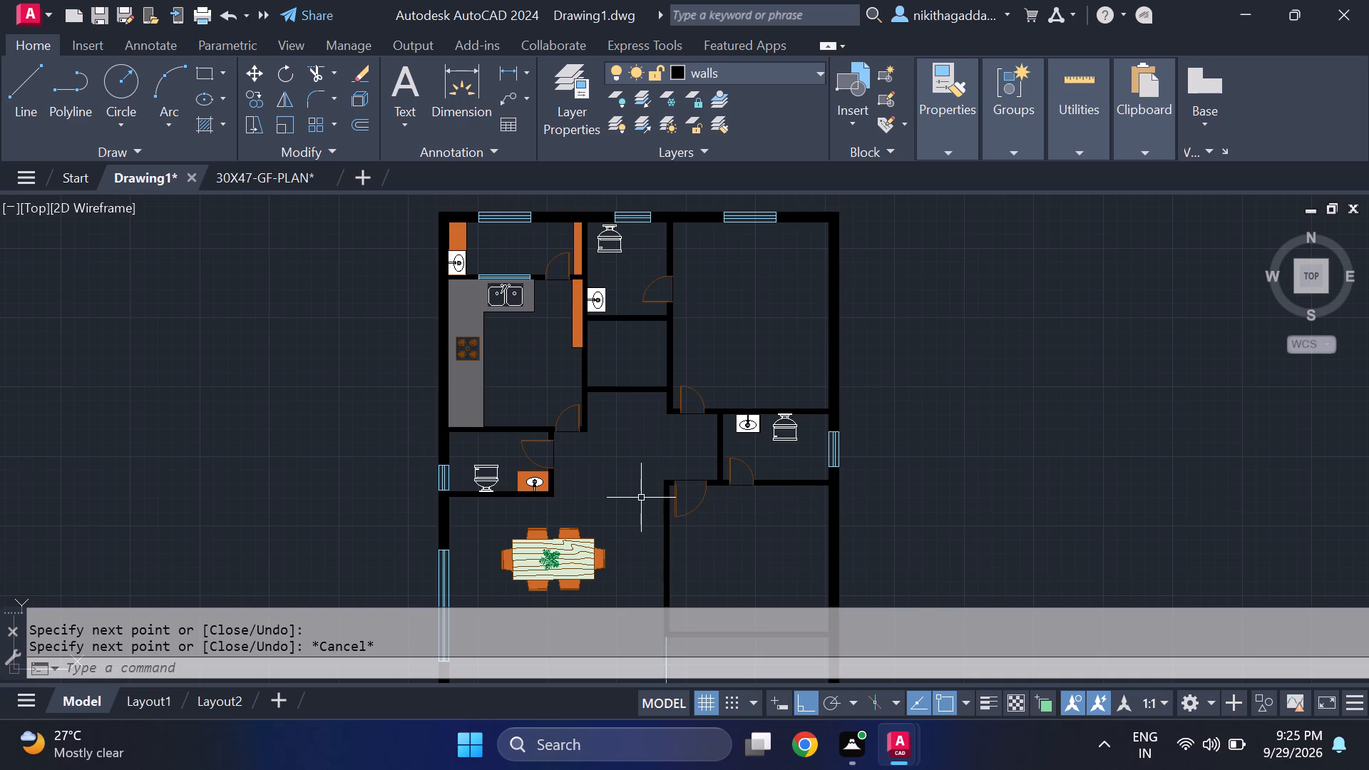
scroll(570, 481, up, 3)
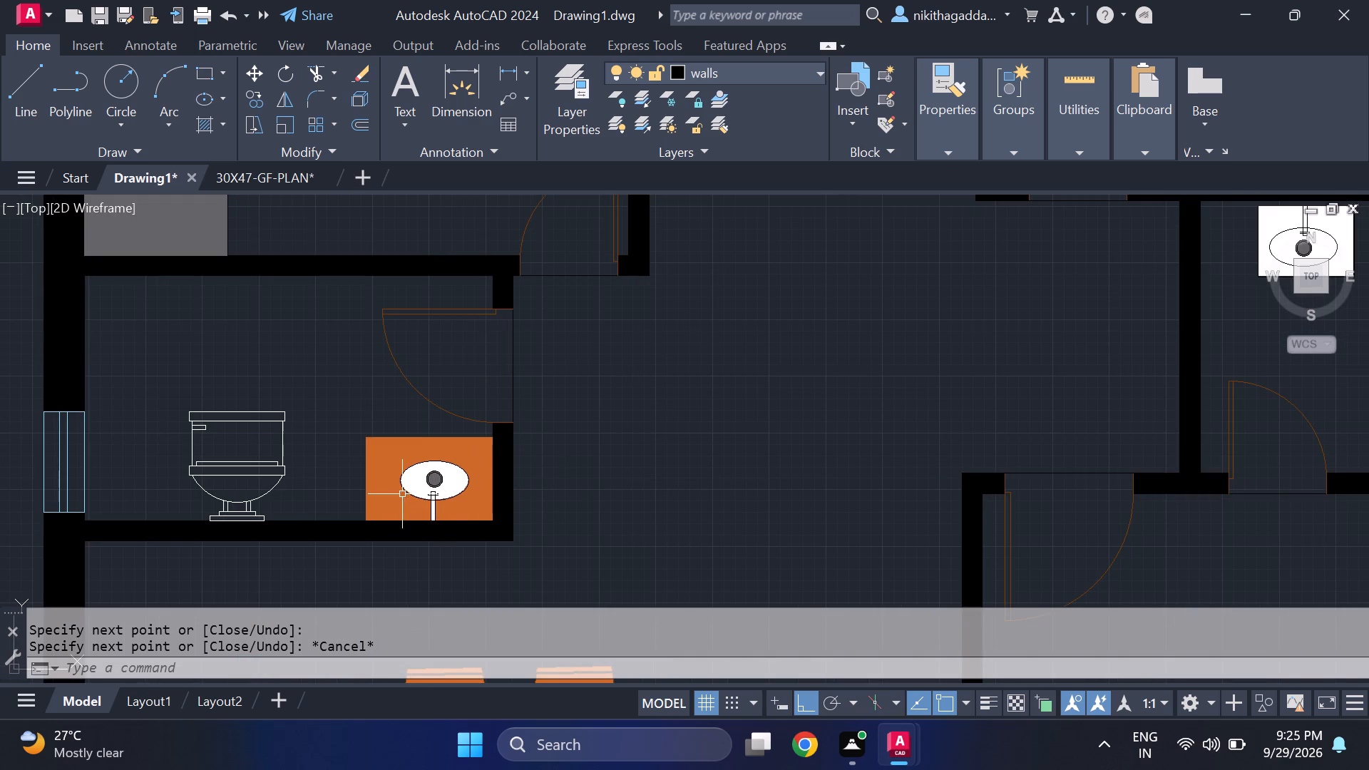
scroll(402, 491, up, 2)
click(366, 484)
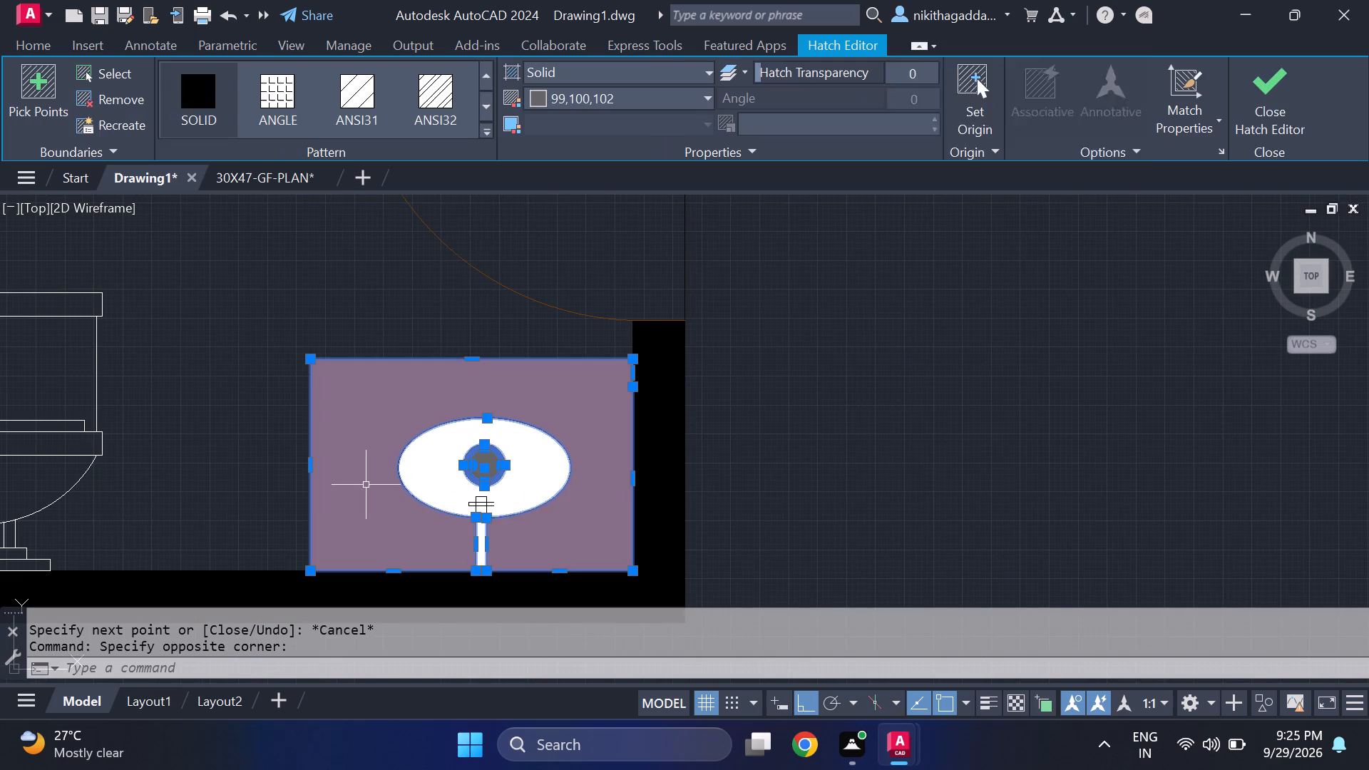
key(Delete)
click(325, 474)
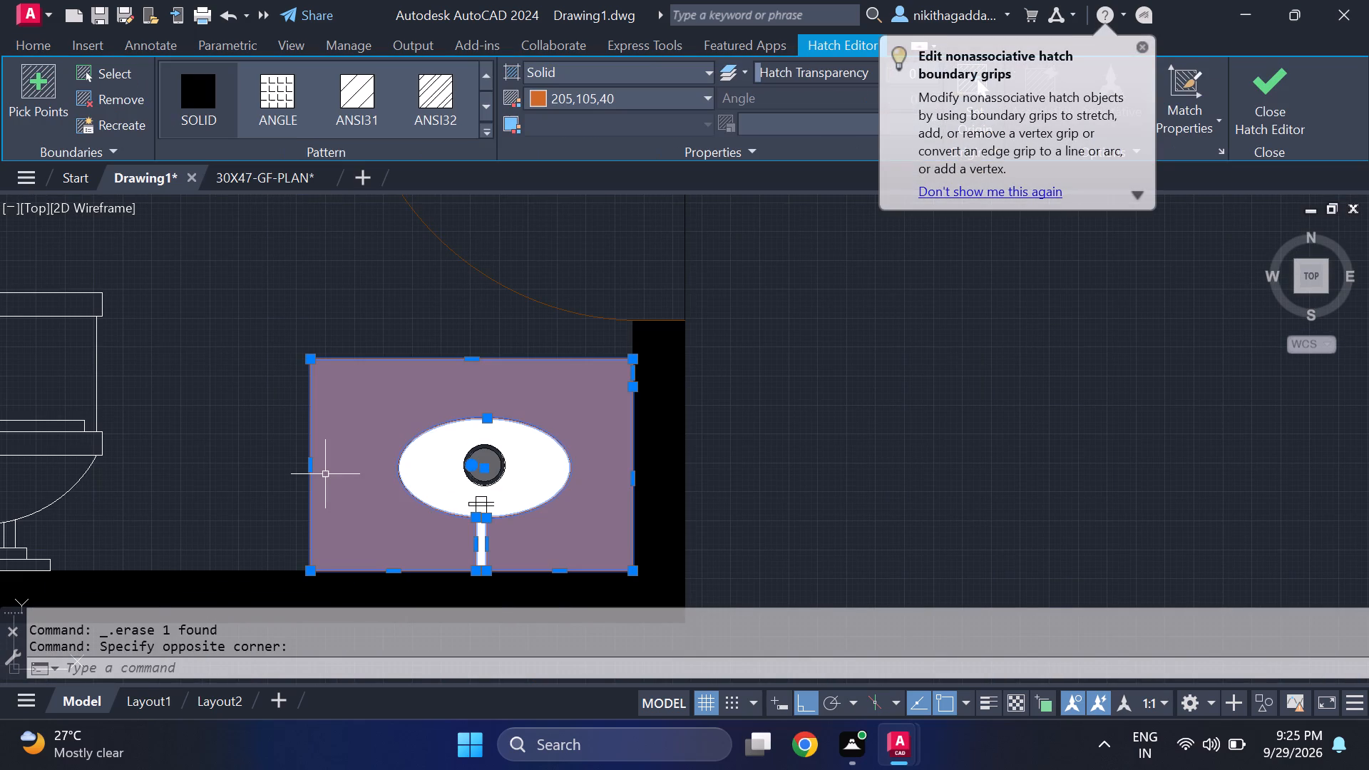
key(Delete)
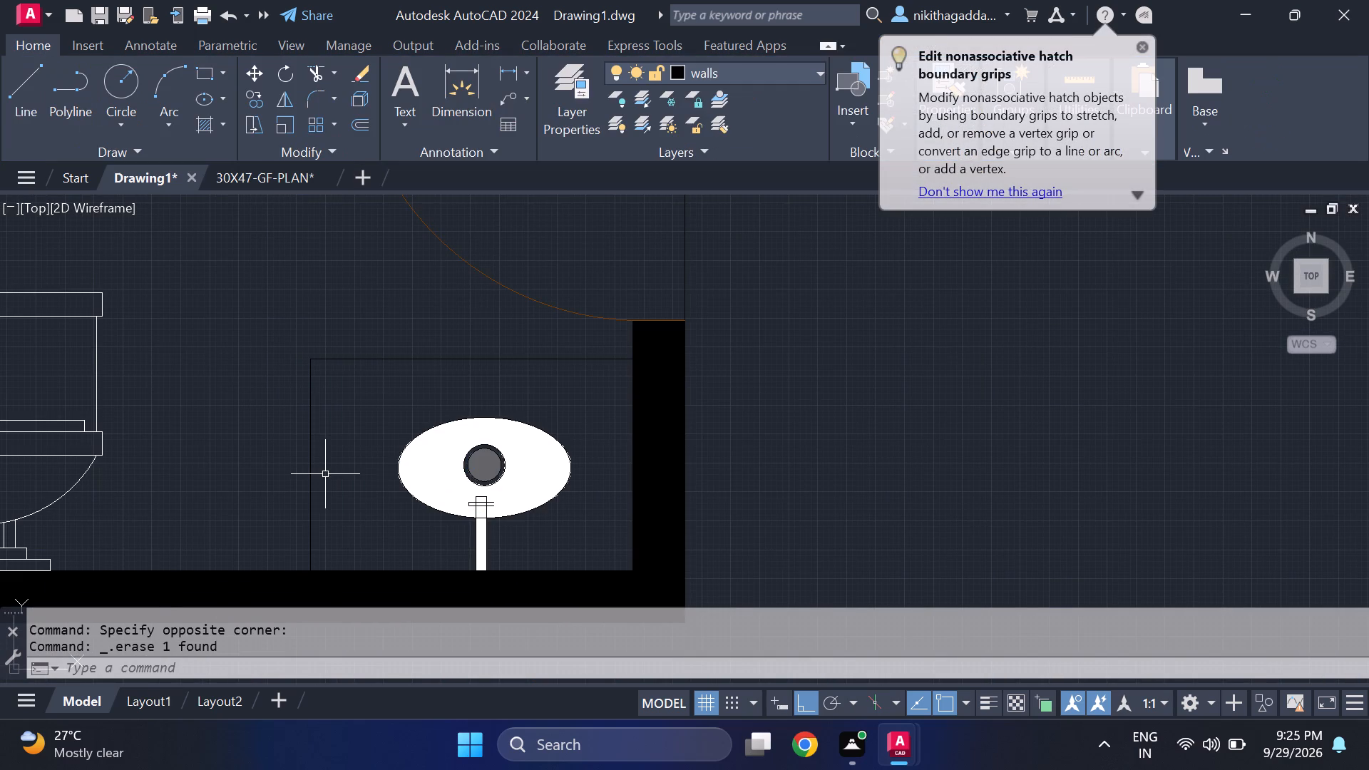
Draw a three-sided line frame around the washbasin bowl inside the counter outline, with both sides running down to the wall.
key(l)
key(Return)
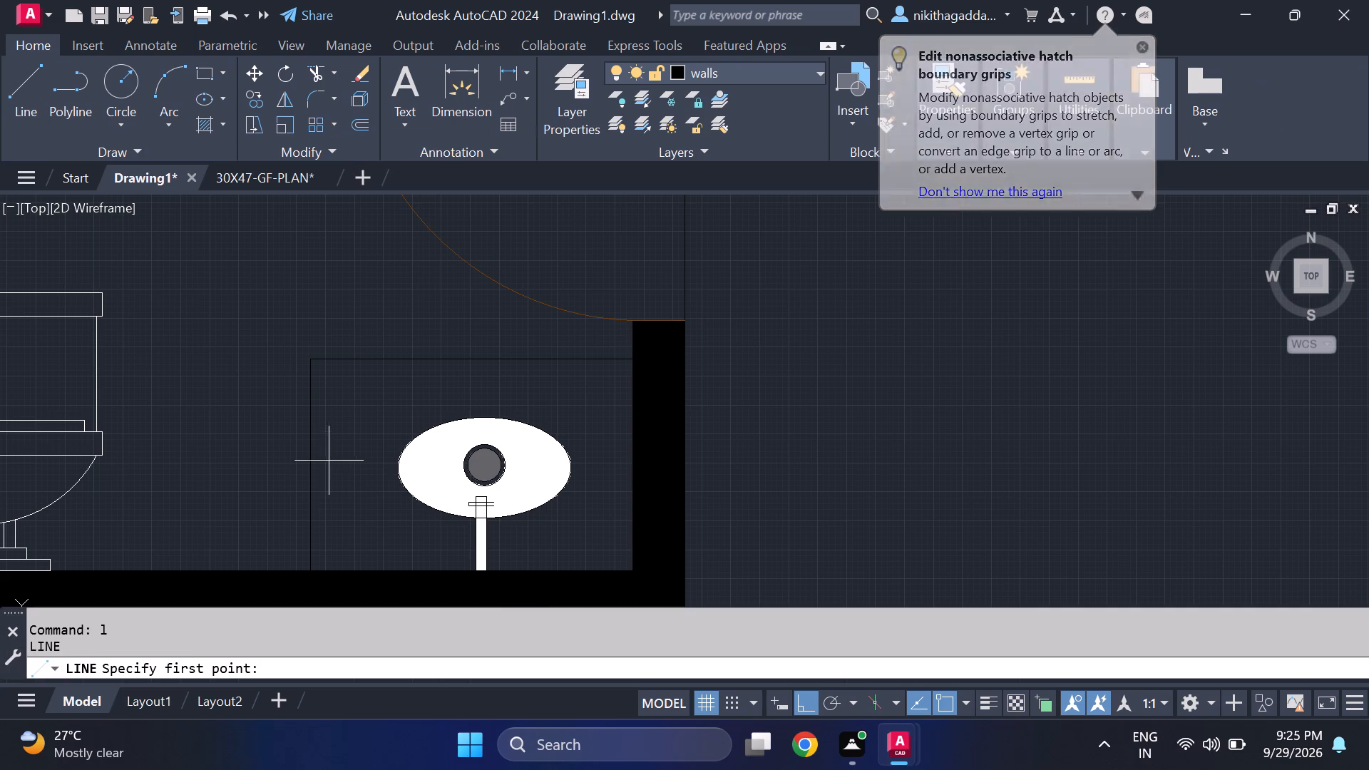
click(381, 376)
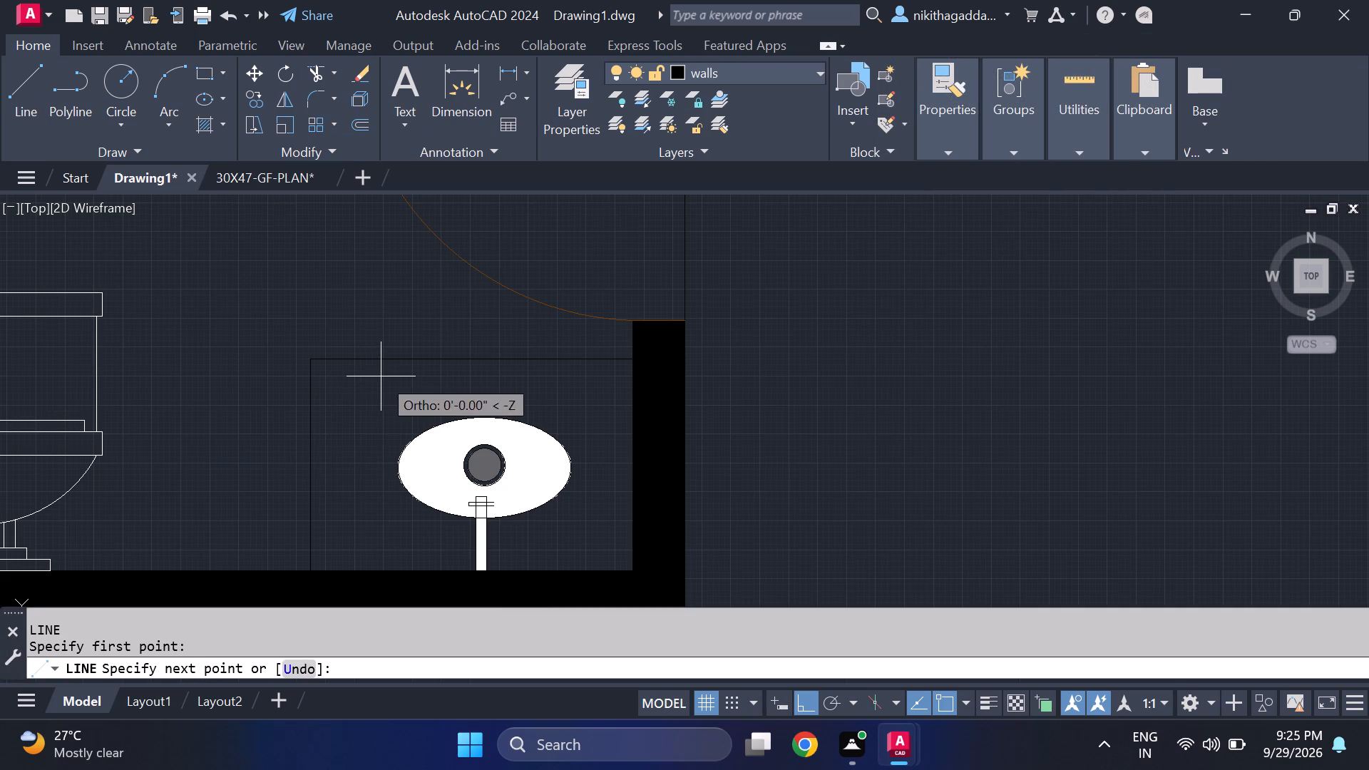
click(578, 383)
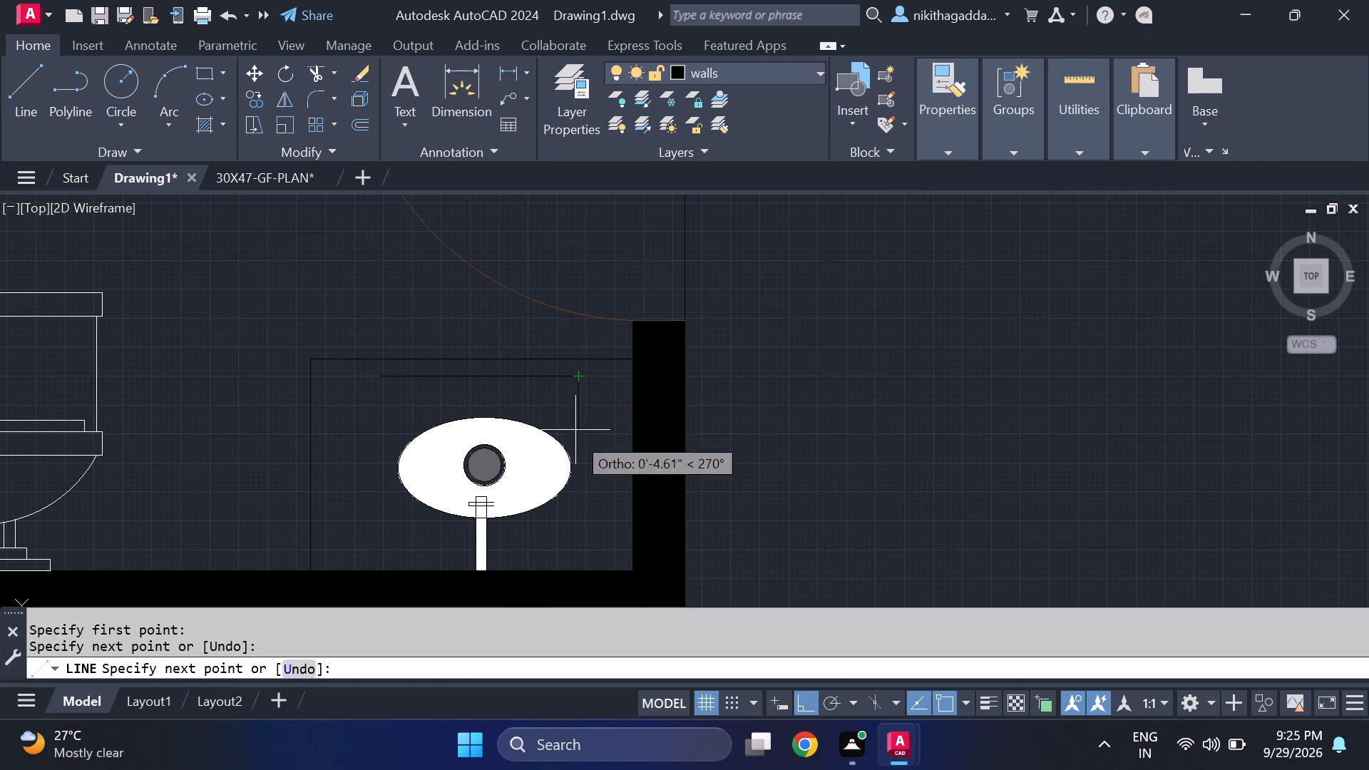
click(588, 575)
key(Escape)
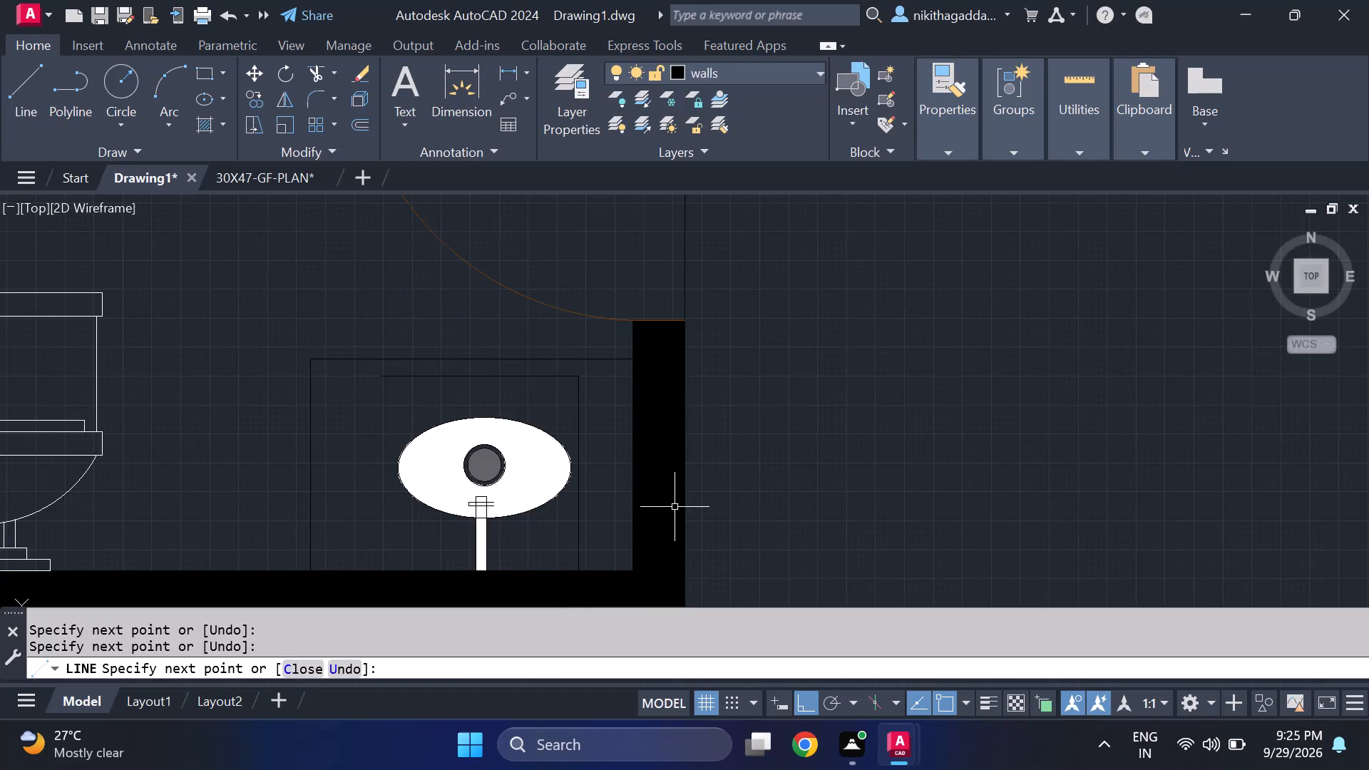
key(space)
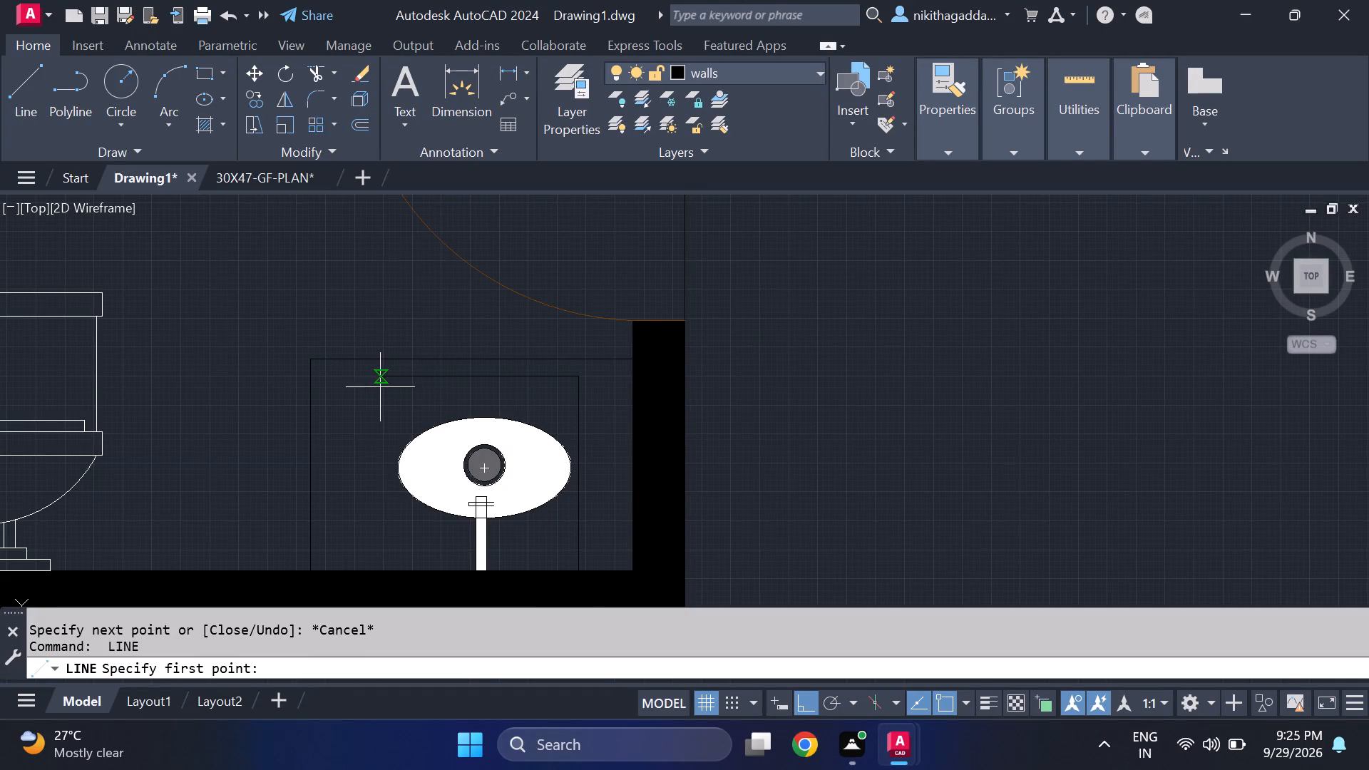
click(386, 376)
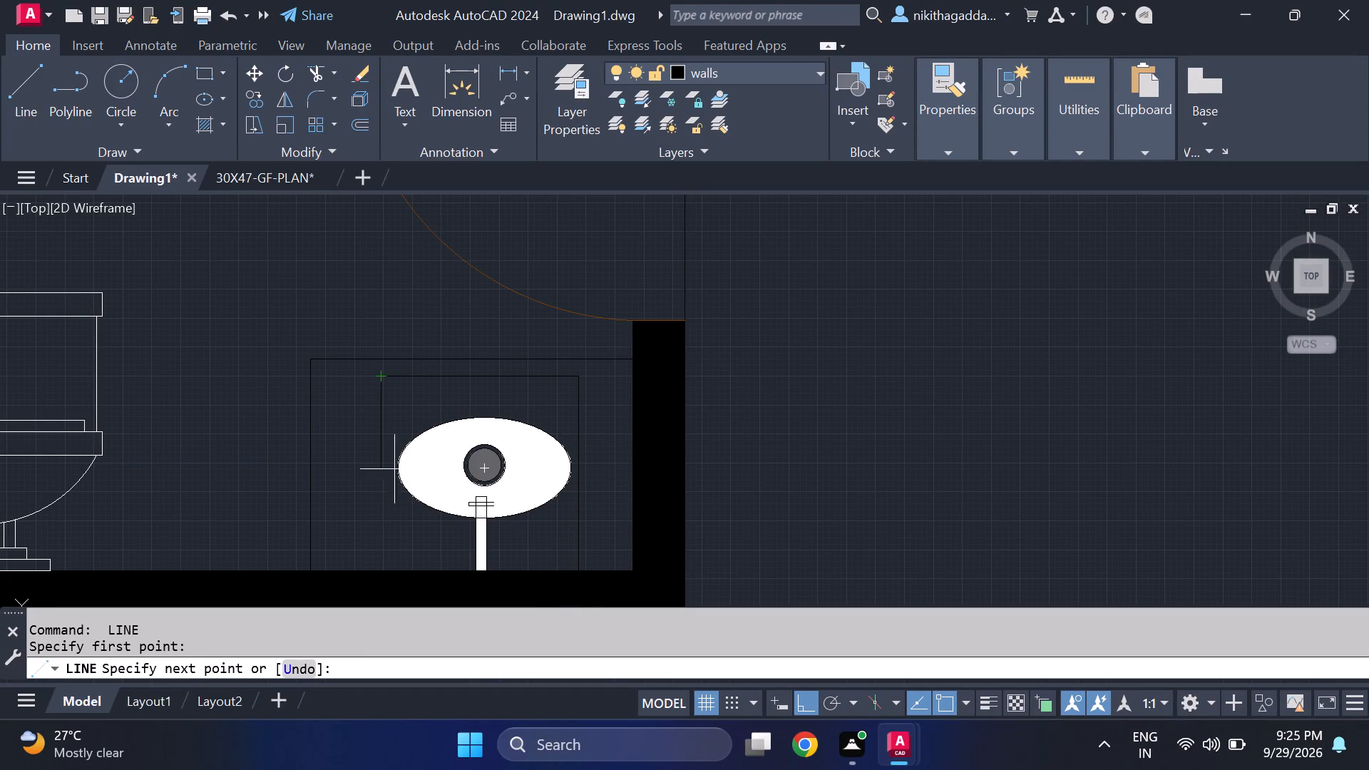
click(391, 571)
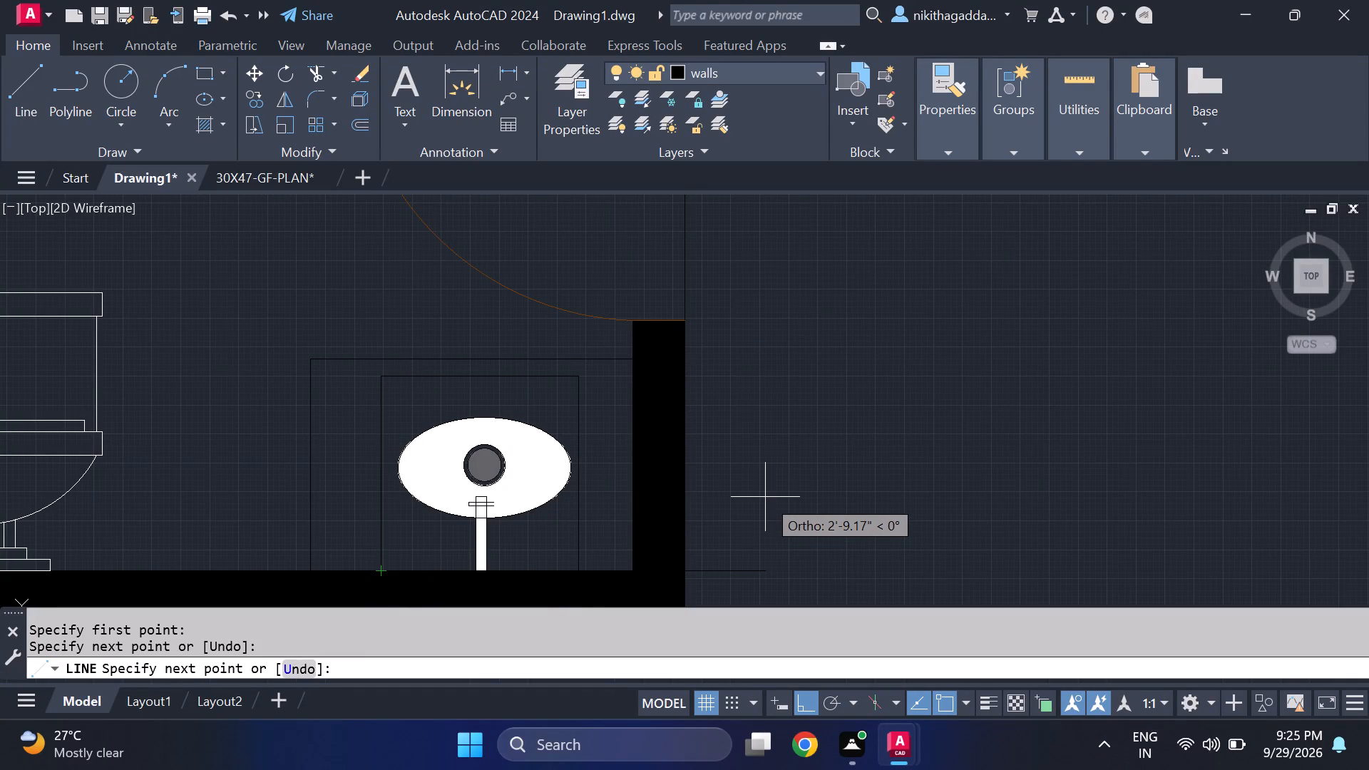
key(Escape)
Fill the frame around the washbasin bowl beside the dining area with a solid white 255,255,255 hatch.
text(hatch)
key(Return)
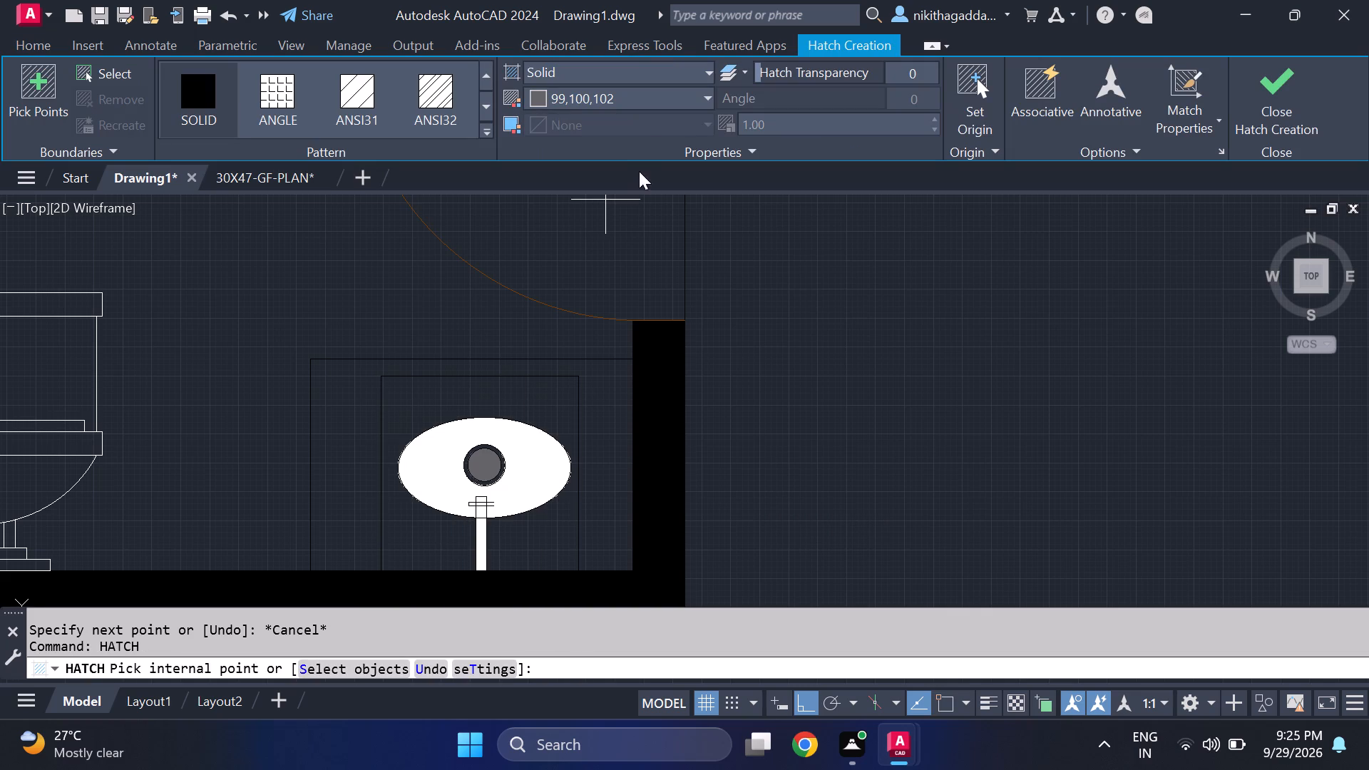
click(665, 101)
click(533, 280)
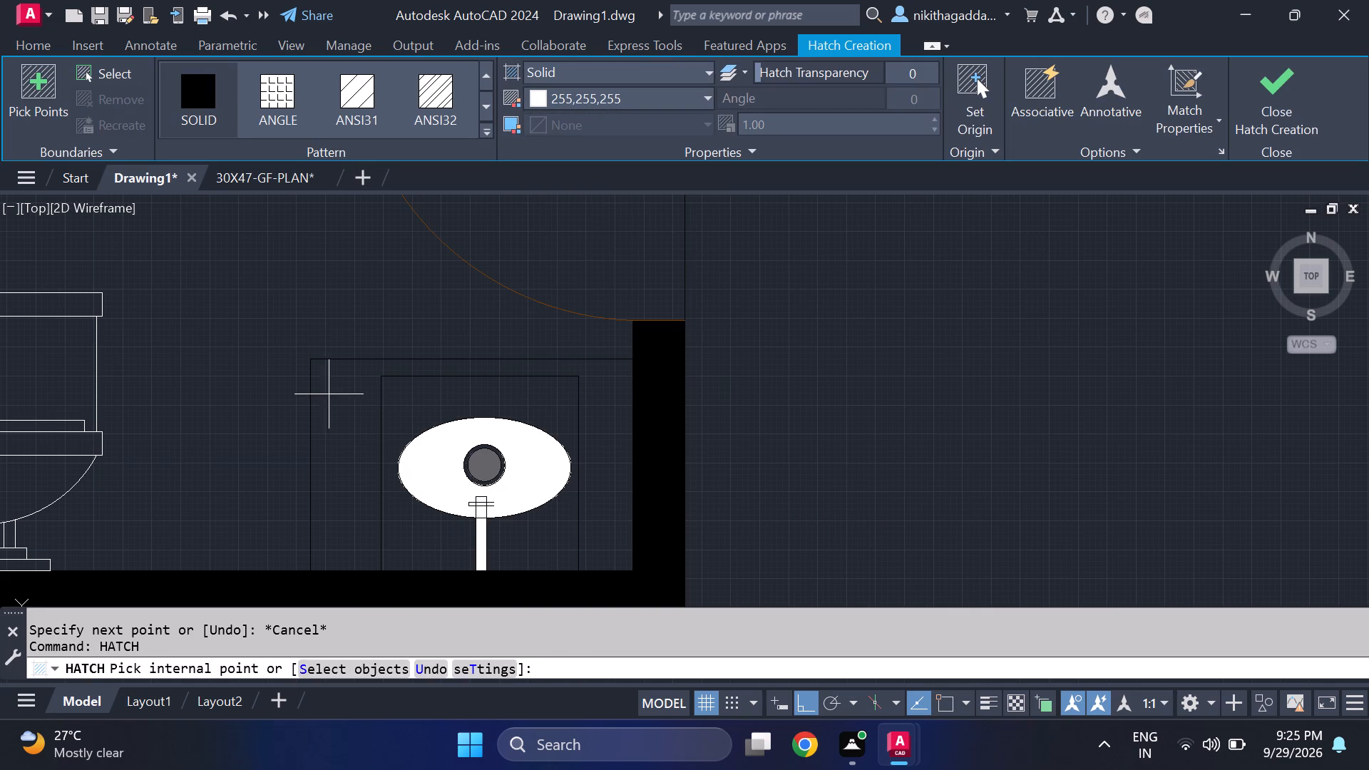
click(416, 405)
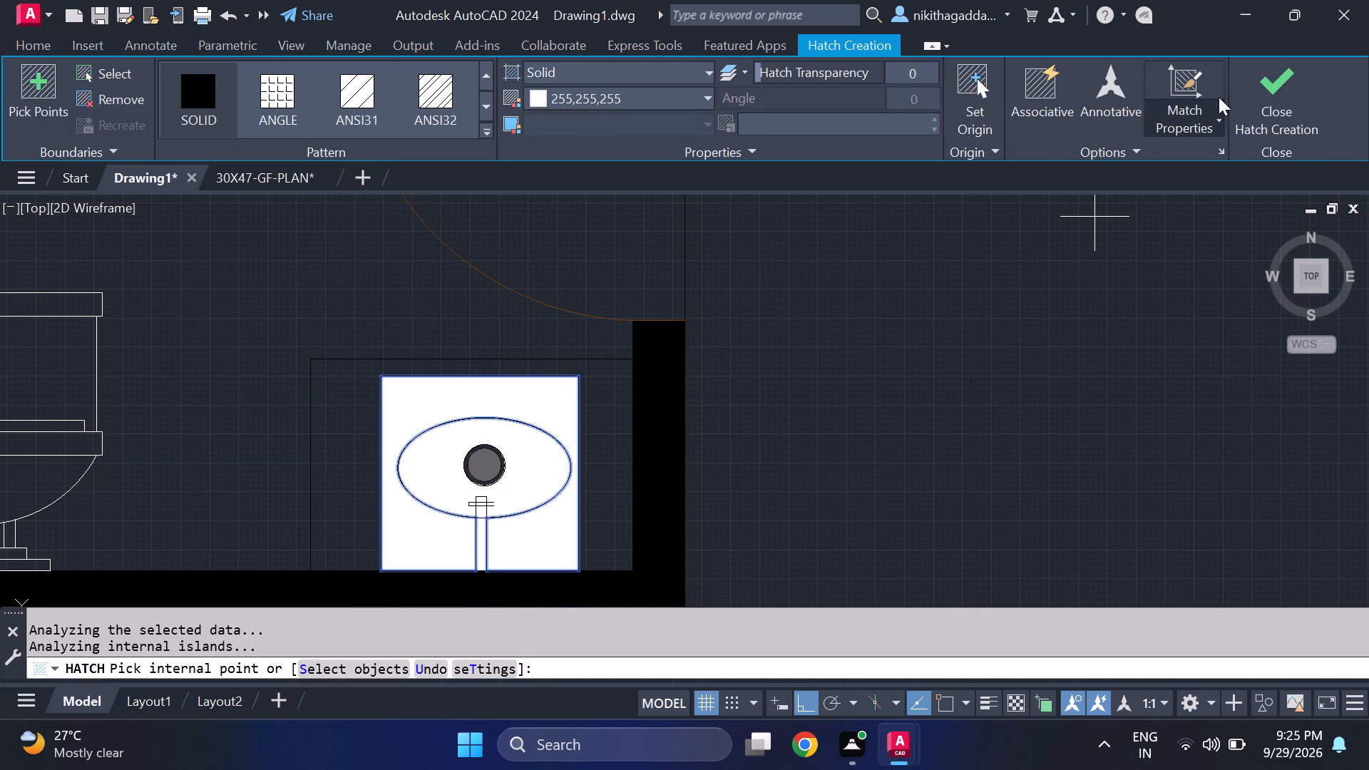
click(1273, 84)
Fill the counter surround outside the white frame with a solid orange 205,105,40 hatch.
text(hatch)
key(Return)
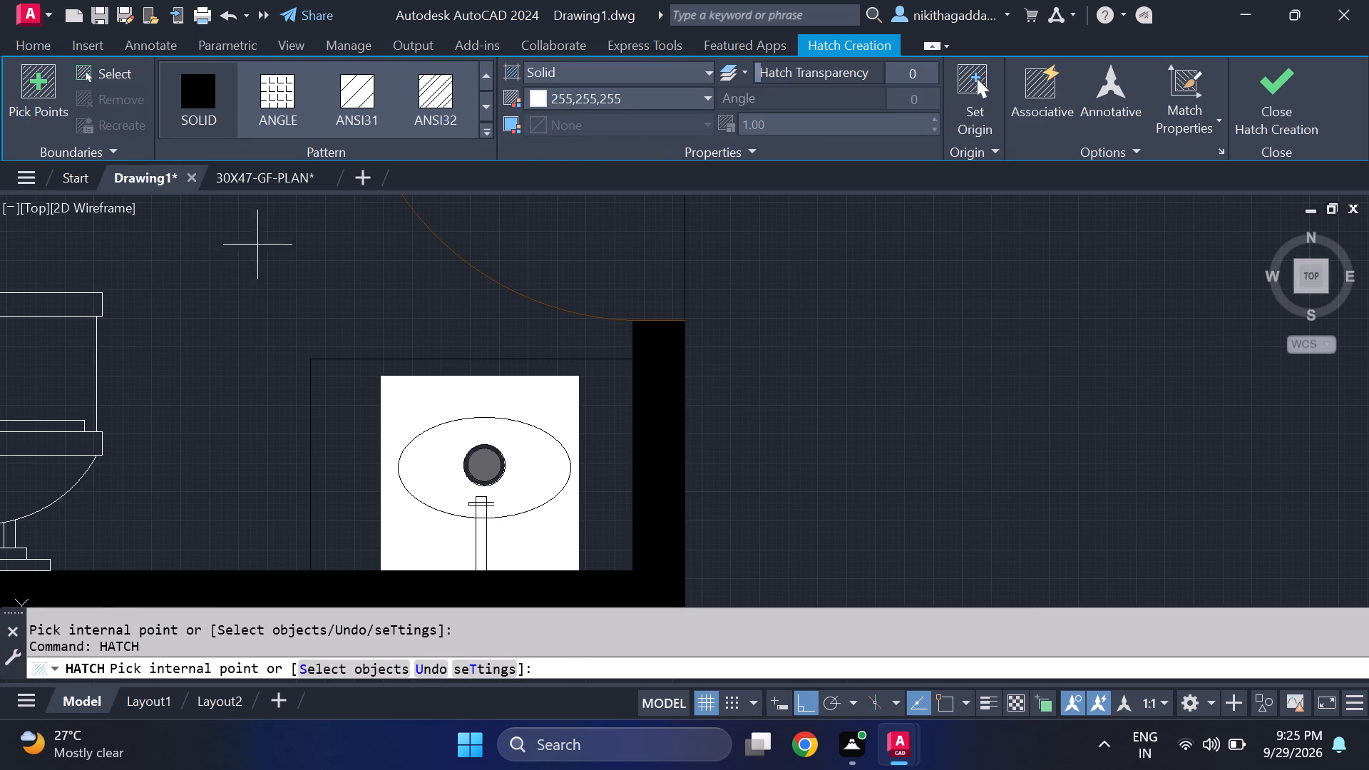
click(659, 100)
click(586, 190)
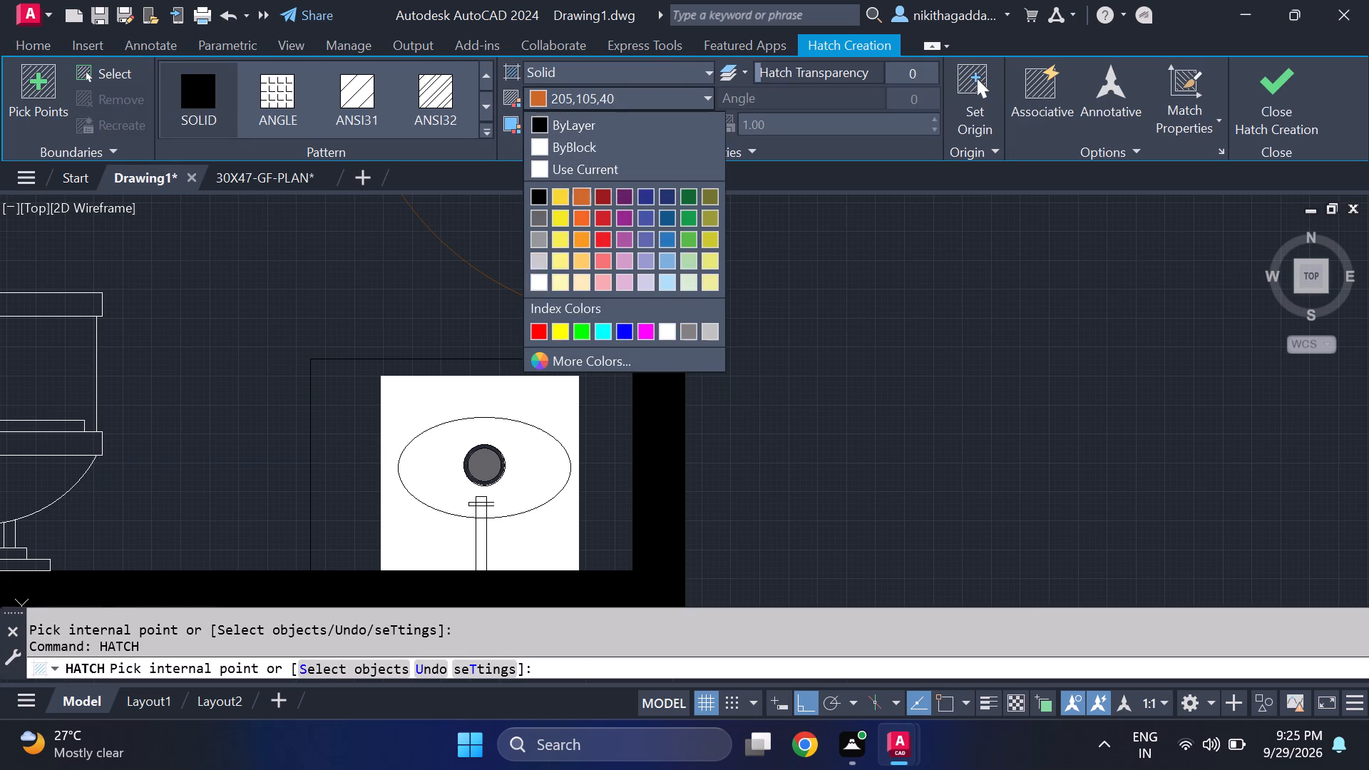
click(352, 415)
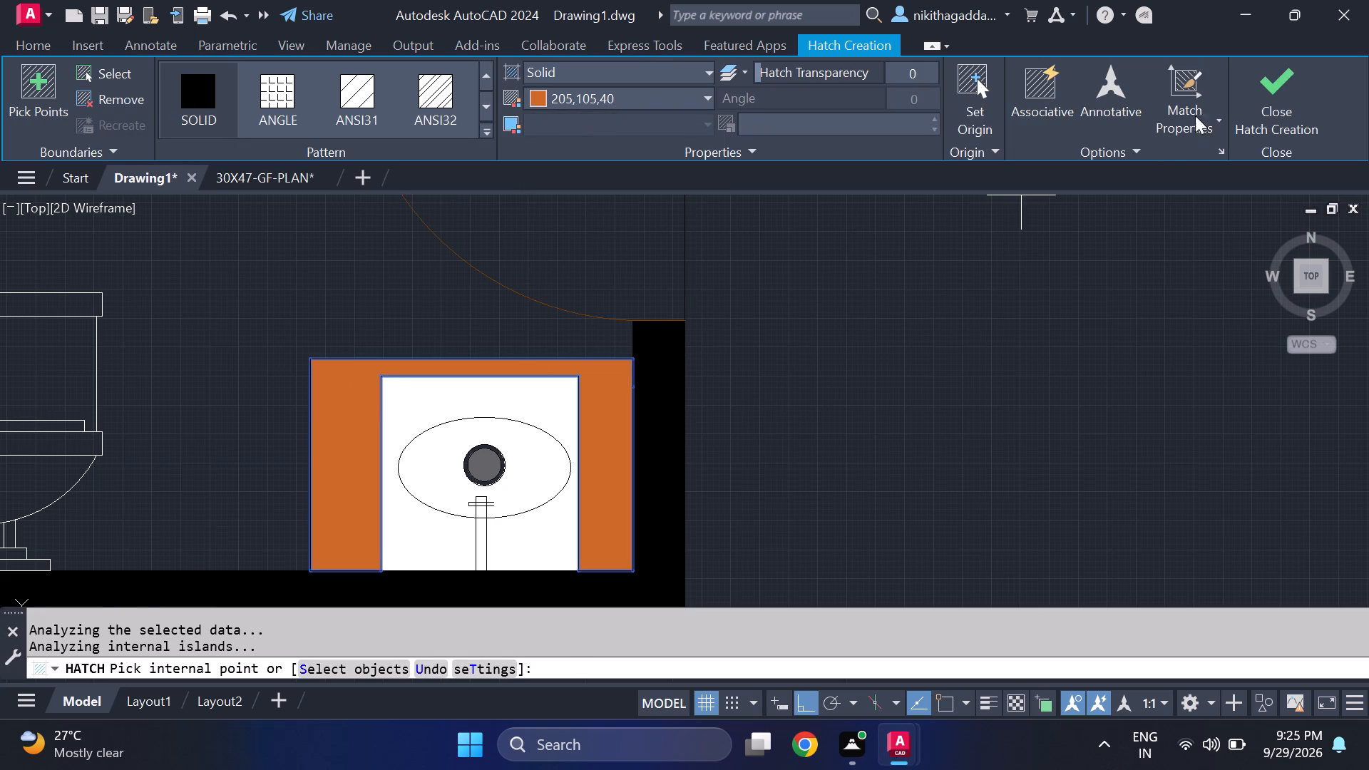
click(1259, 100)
Move the side line of the washbasin frame nearest the bathroom's door-side wall slightly outward, toward that wall.
scroll(868, 369, down, 5)
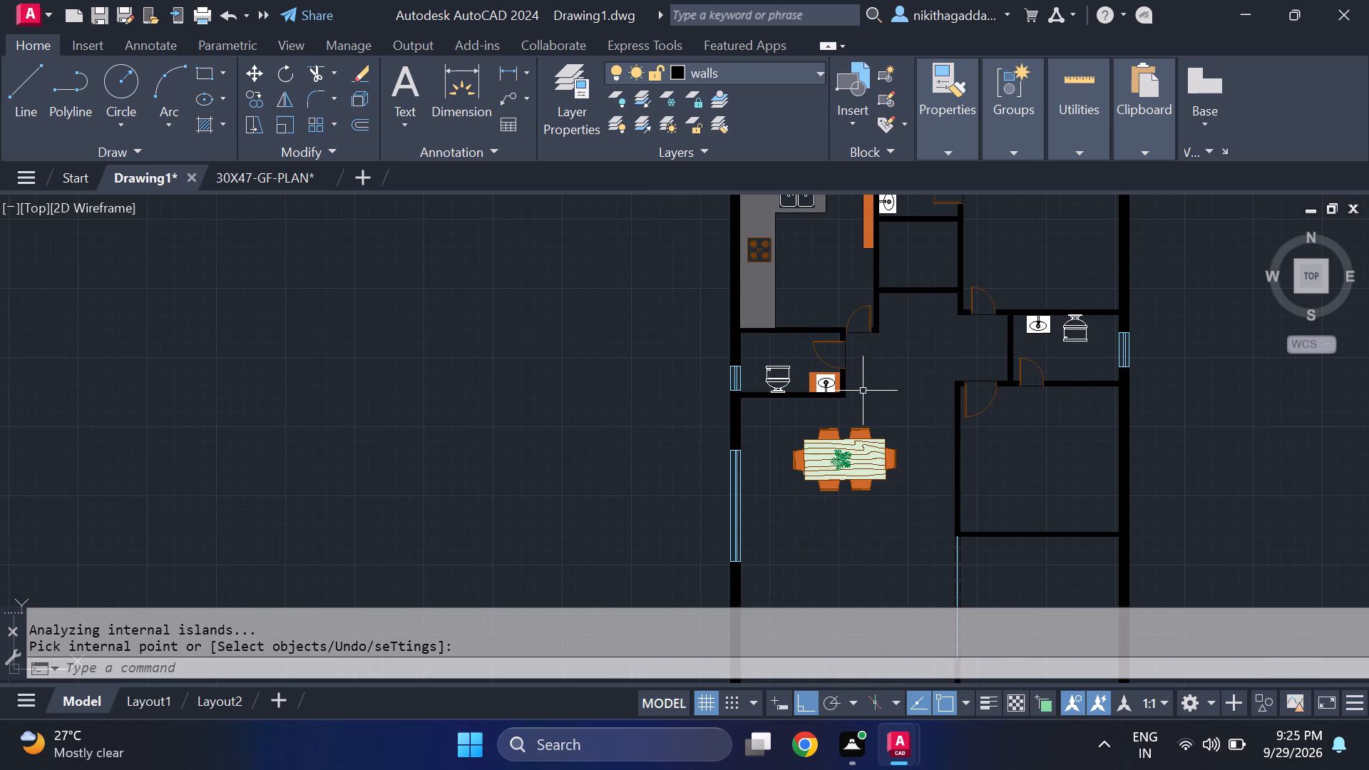
scroll(830, 382, up, 5)
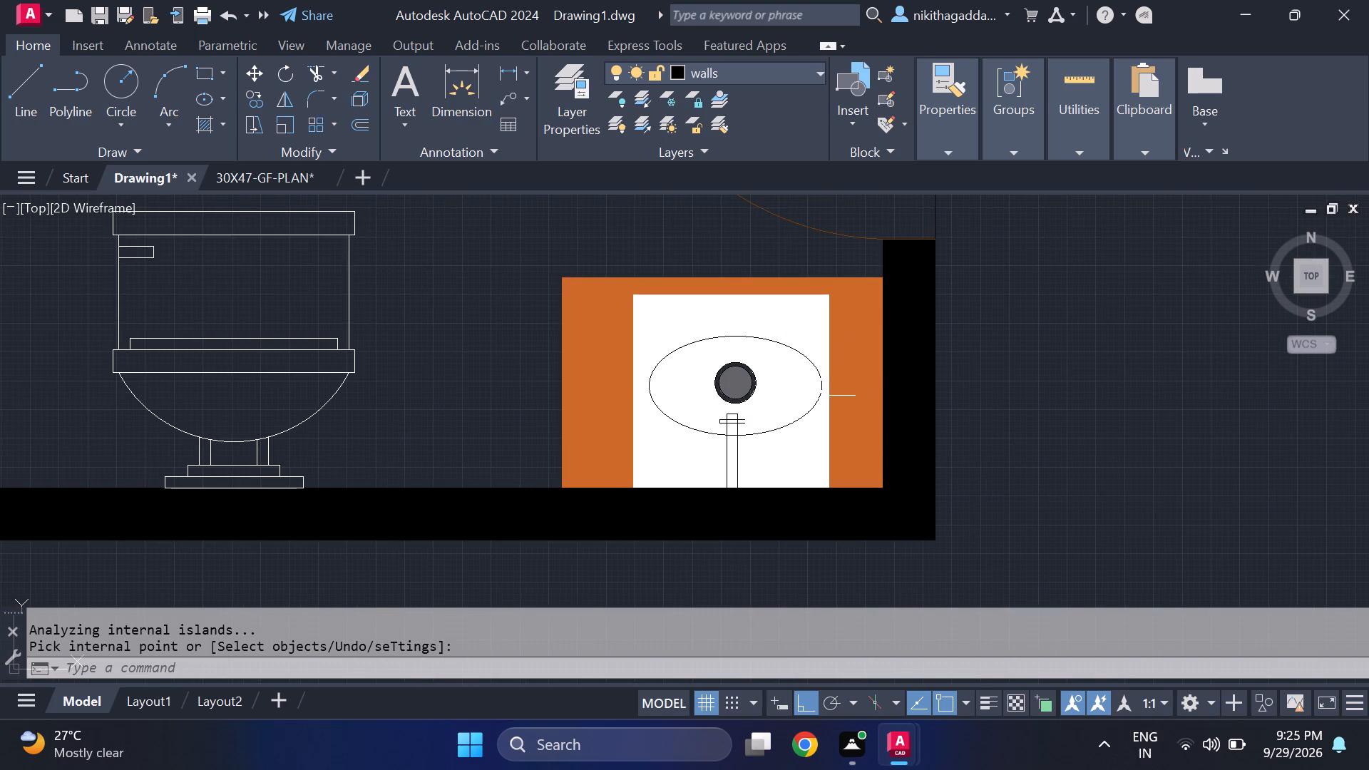
scroll(821, 396, up, 2)
click(842, 406)
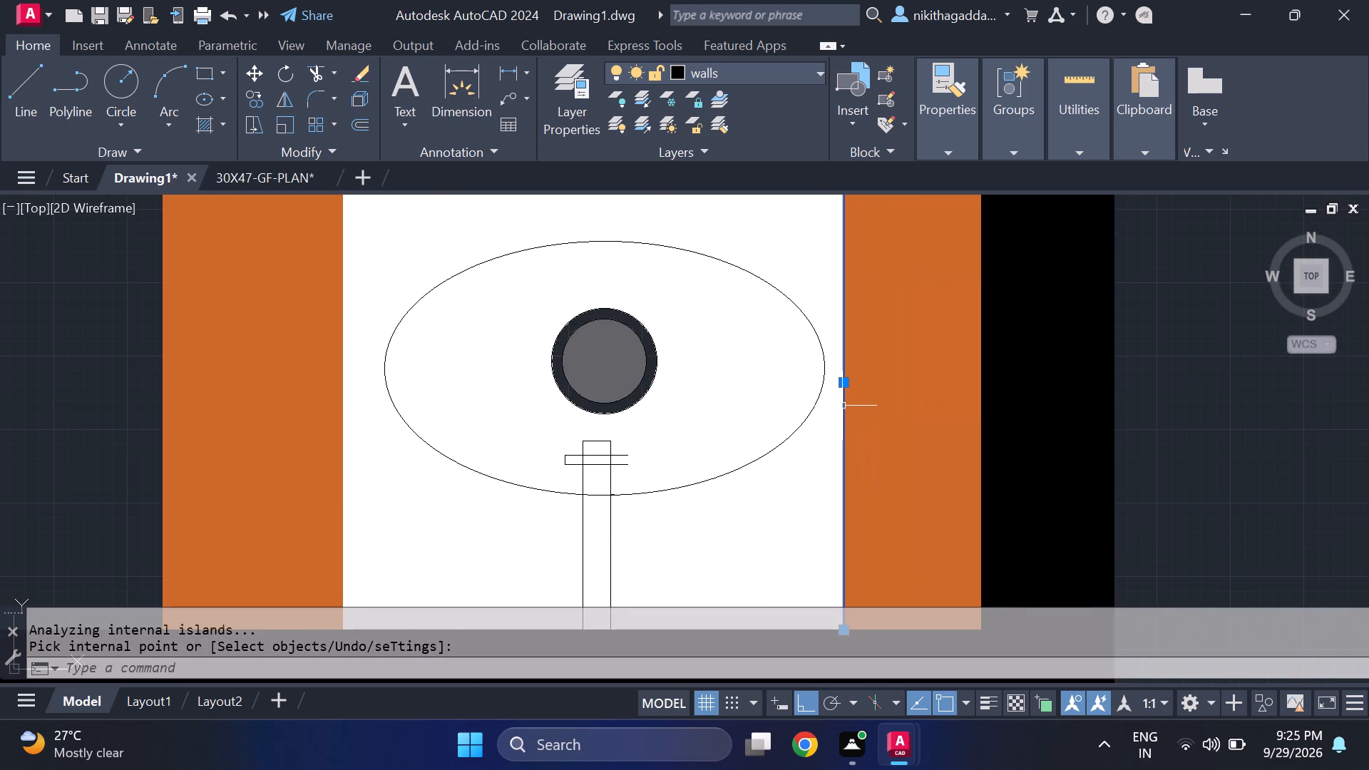
key(m)
key(Return)
scroll(893, 429, down, 3)
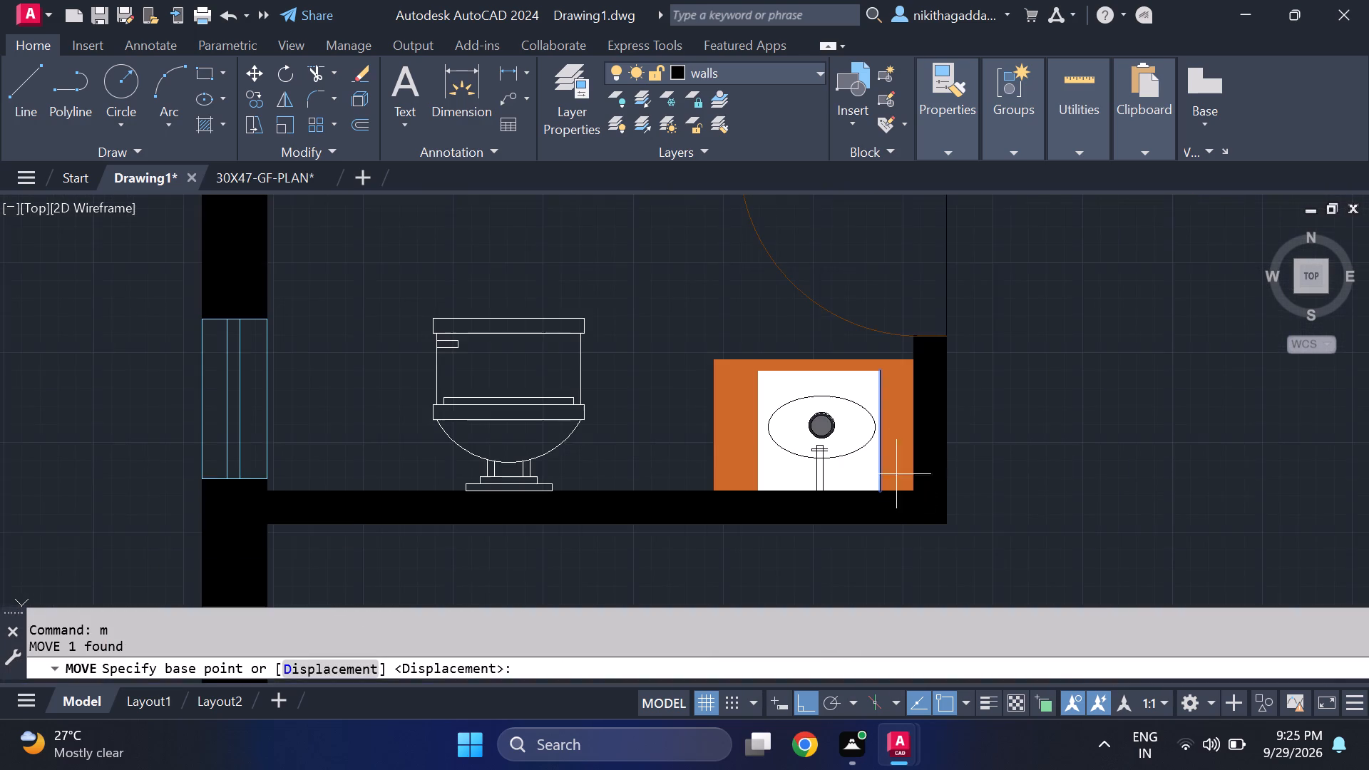
scroll(891, 501, up, 2)
click(873, 485)
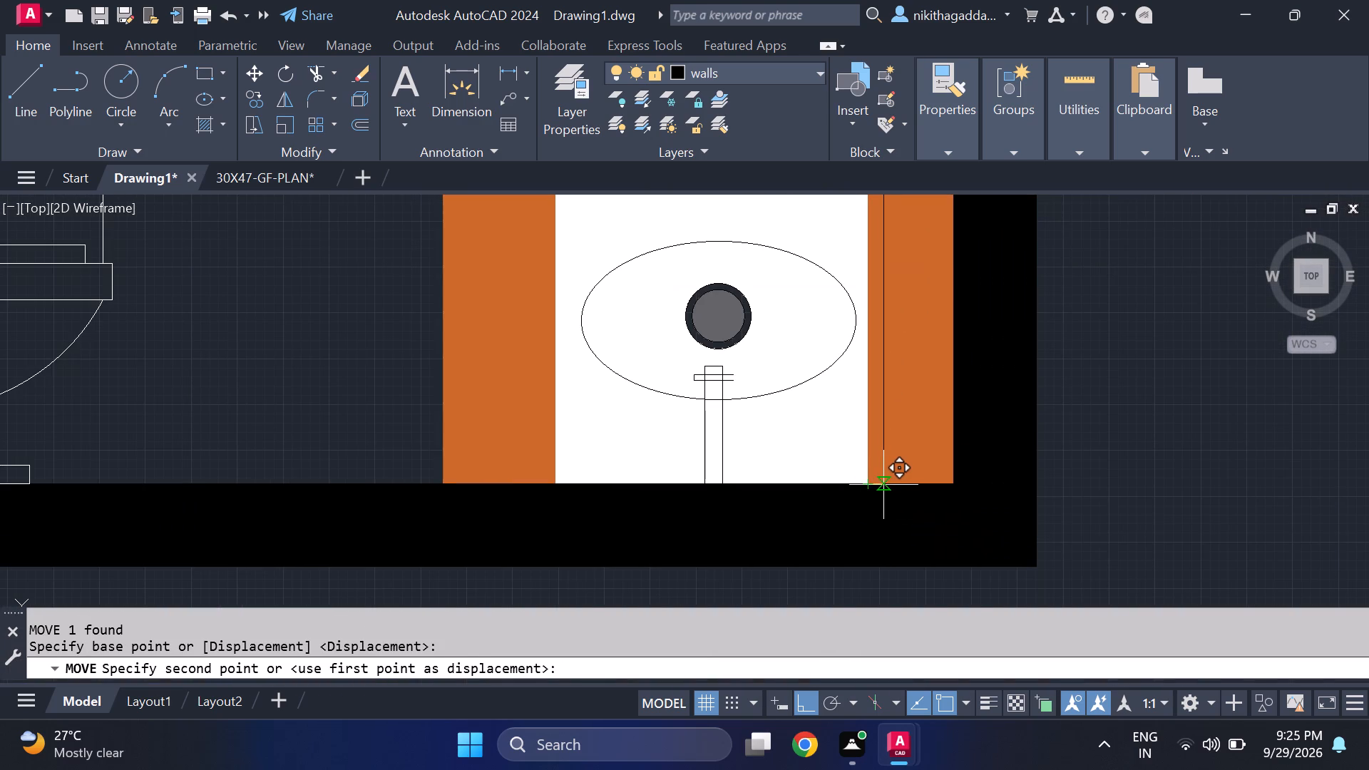
click(883, 485)
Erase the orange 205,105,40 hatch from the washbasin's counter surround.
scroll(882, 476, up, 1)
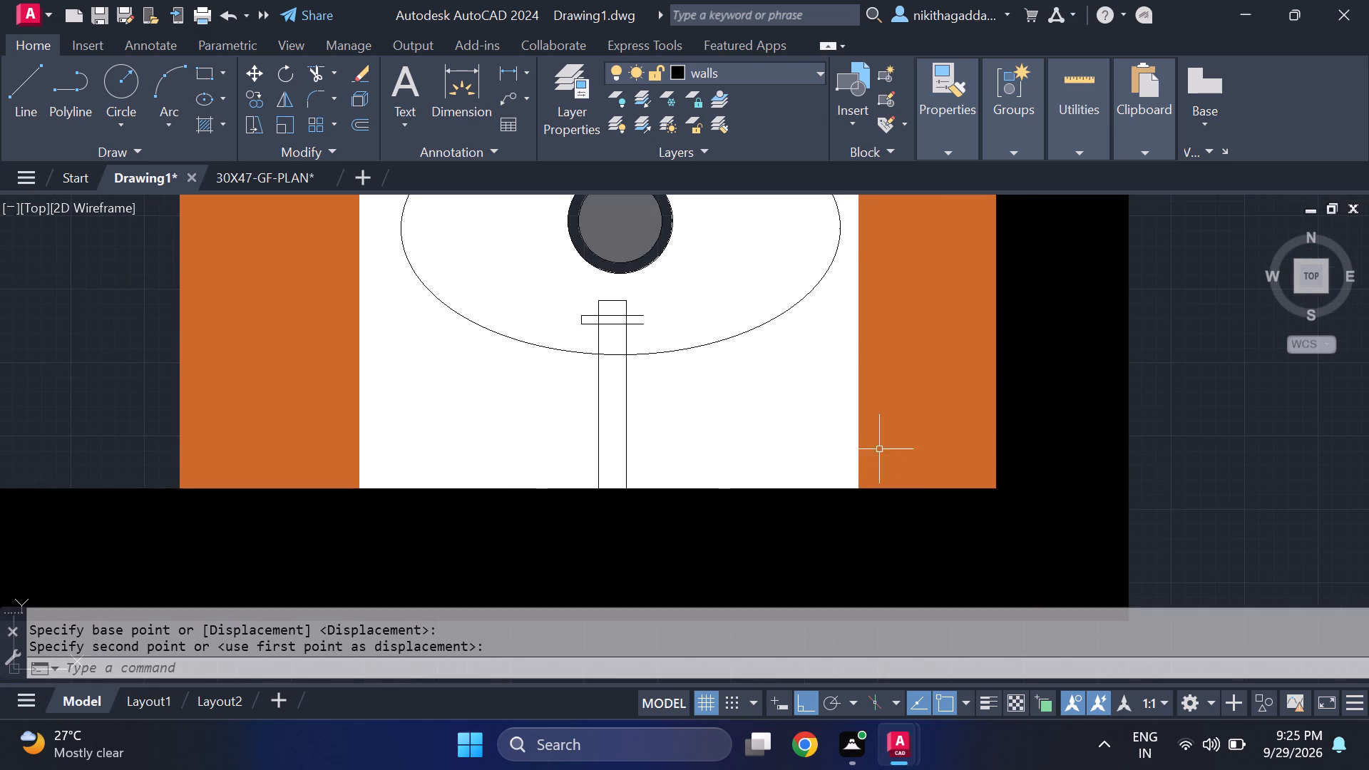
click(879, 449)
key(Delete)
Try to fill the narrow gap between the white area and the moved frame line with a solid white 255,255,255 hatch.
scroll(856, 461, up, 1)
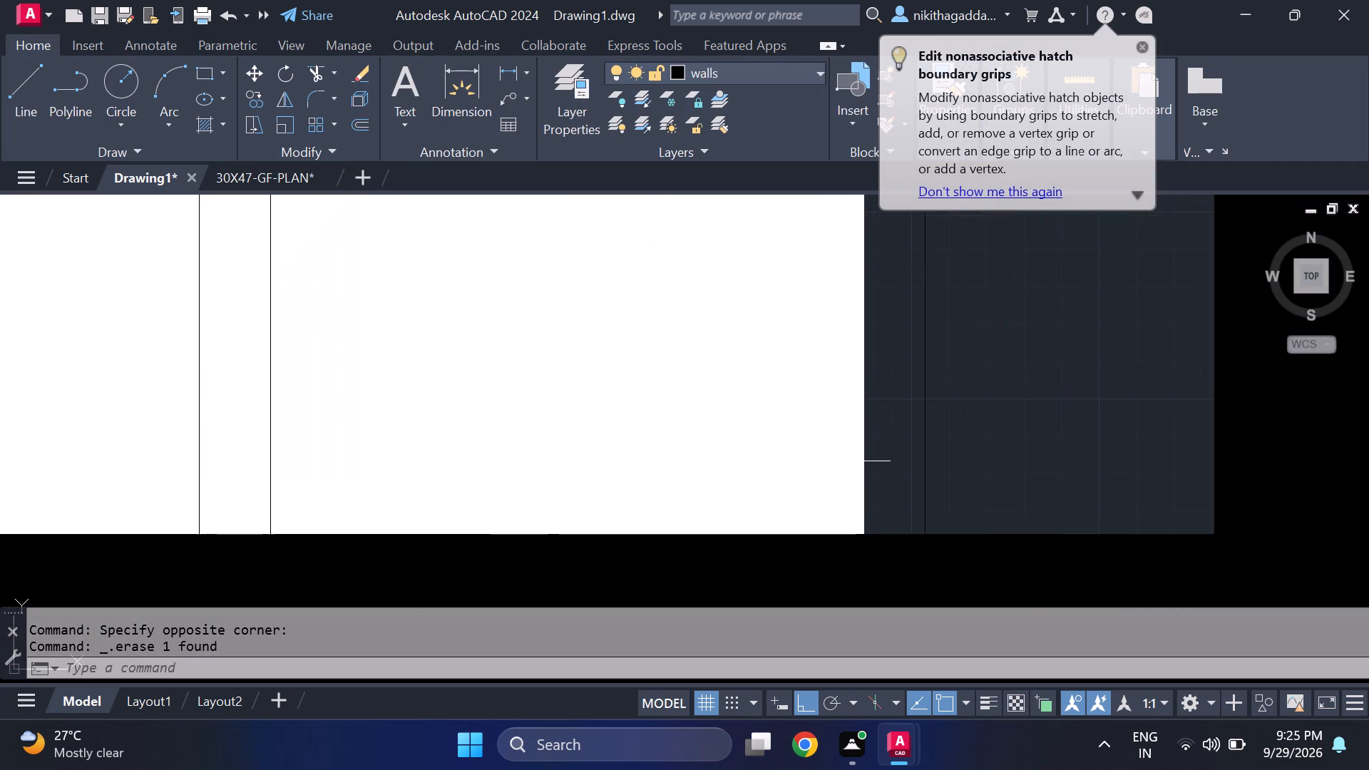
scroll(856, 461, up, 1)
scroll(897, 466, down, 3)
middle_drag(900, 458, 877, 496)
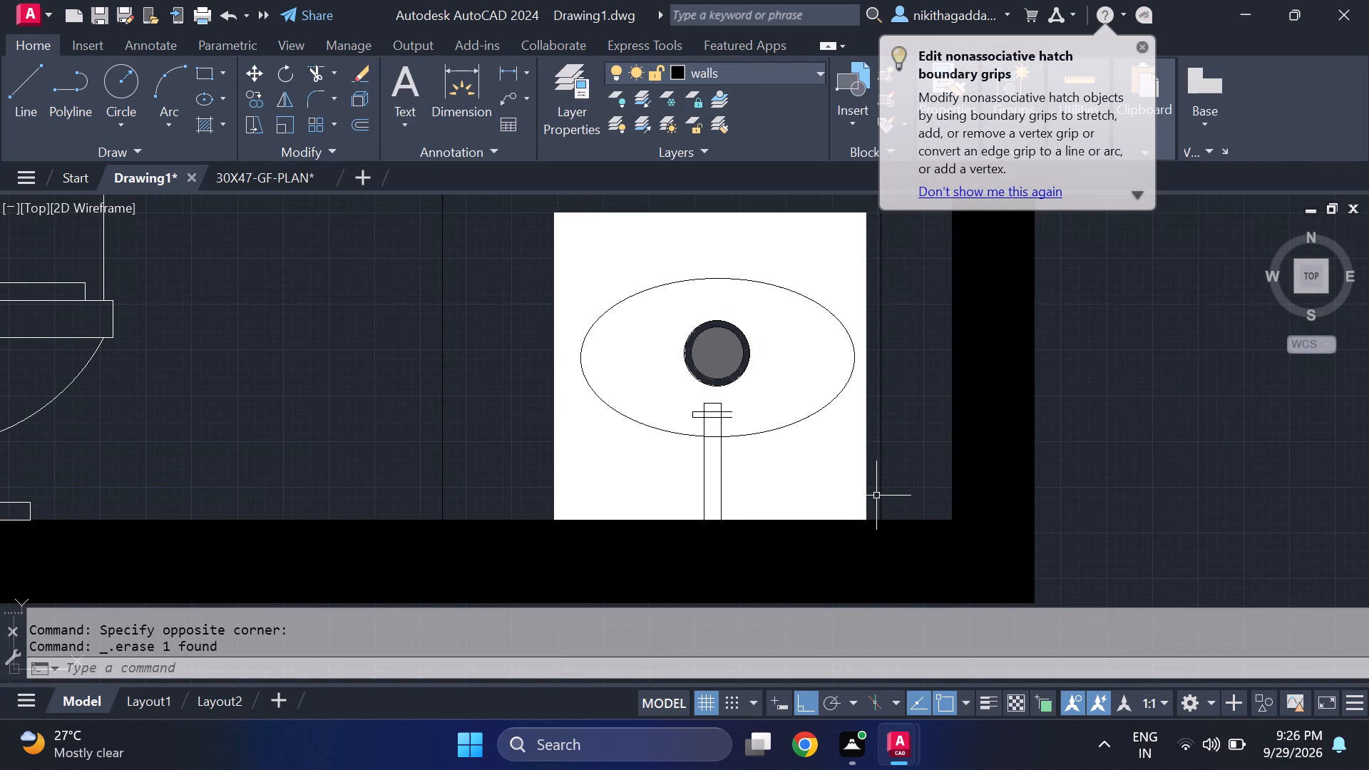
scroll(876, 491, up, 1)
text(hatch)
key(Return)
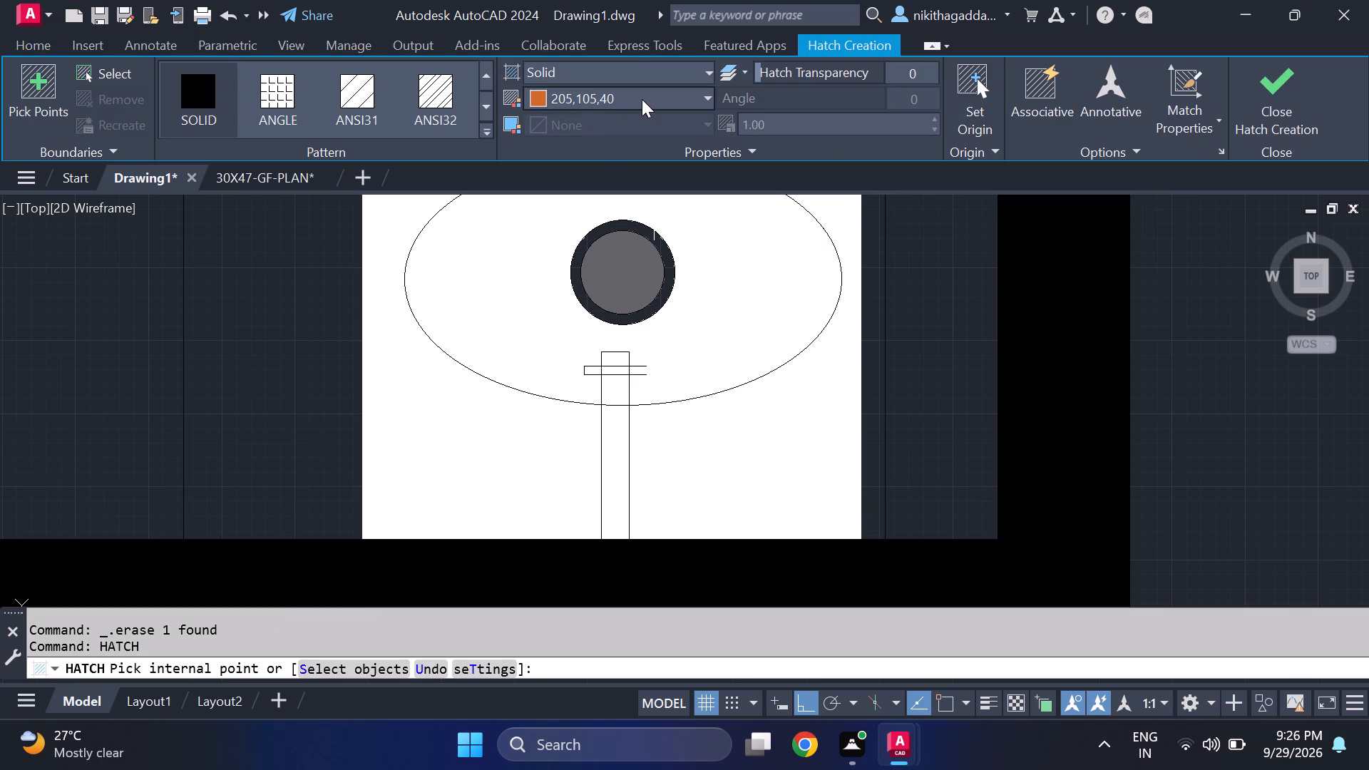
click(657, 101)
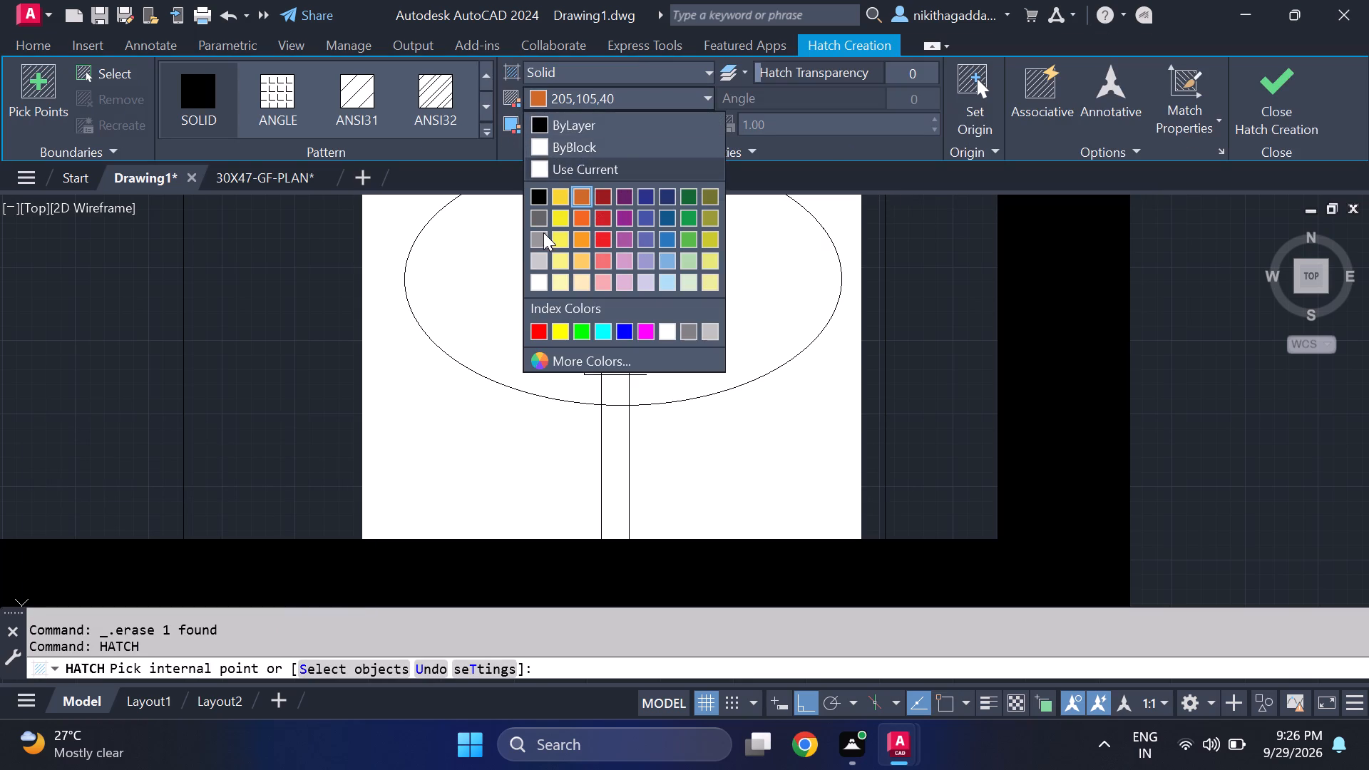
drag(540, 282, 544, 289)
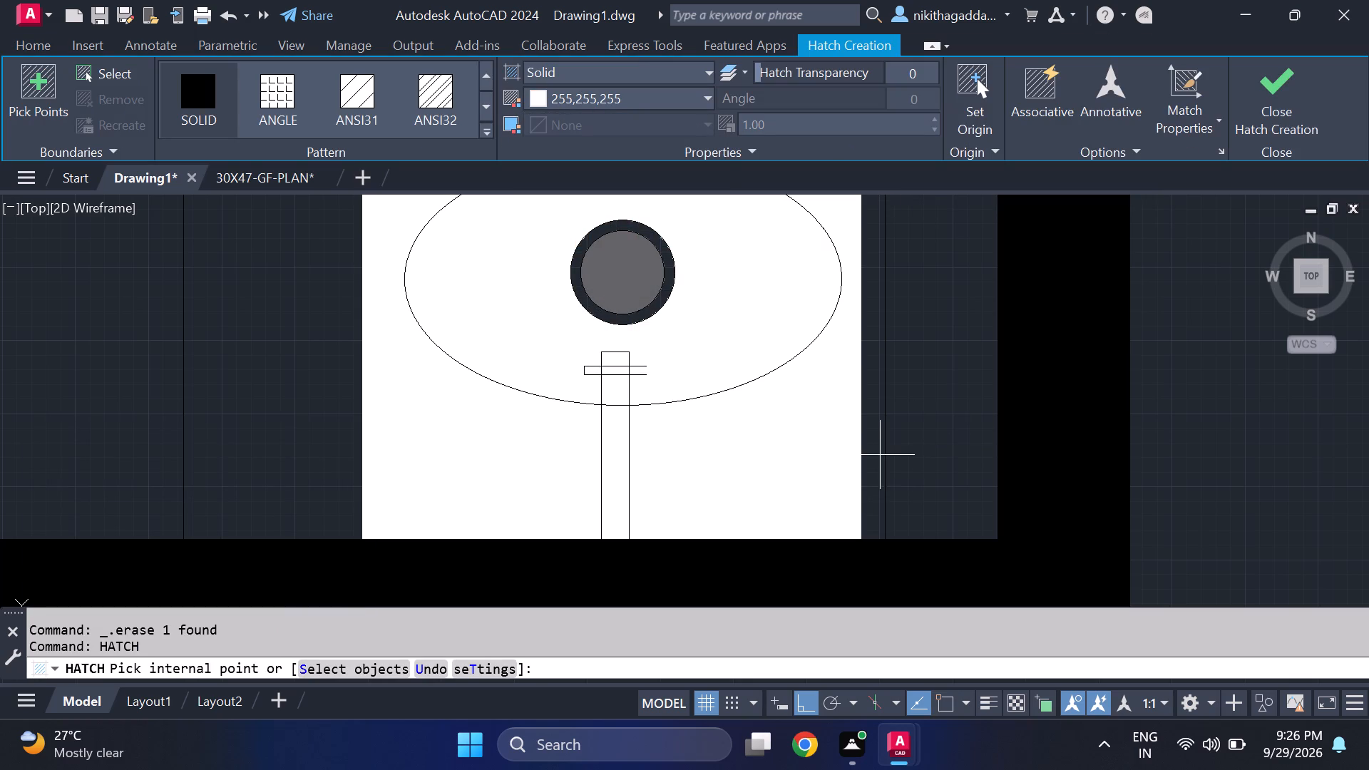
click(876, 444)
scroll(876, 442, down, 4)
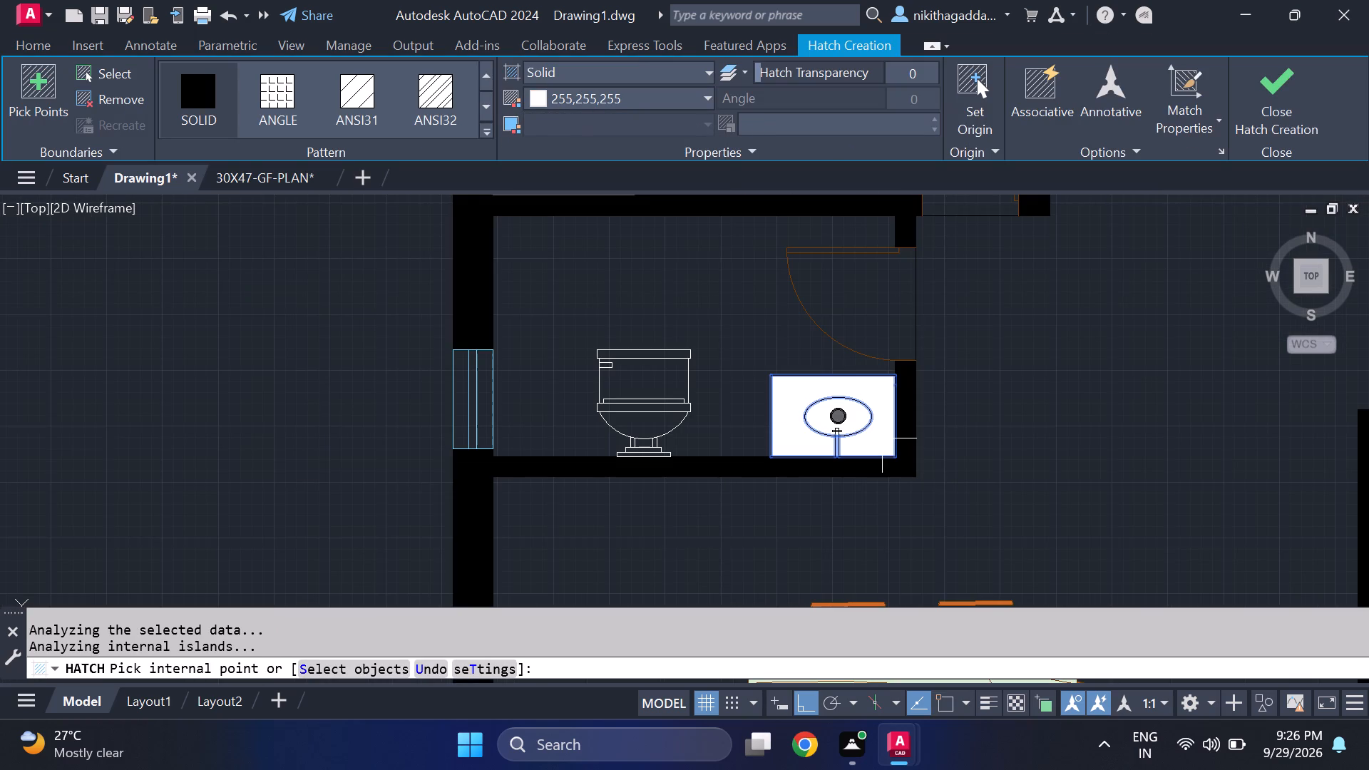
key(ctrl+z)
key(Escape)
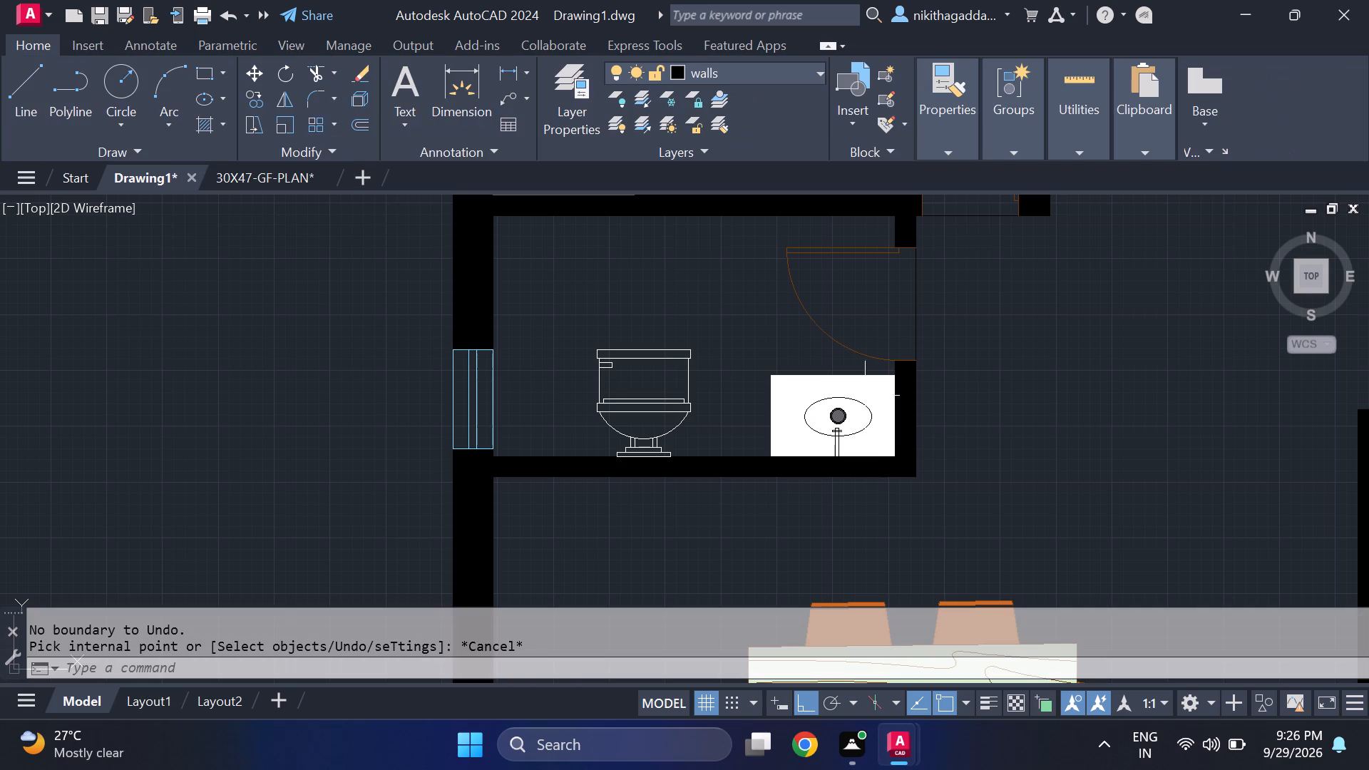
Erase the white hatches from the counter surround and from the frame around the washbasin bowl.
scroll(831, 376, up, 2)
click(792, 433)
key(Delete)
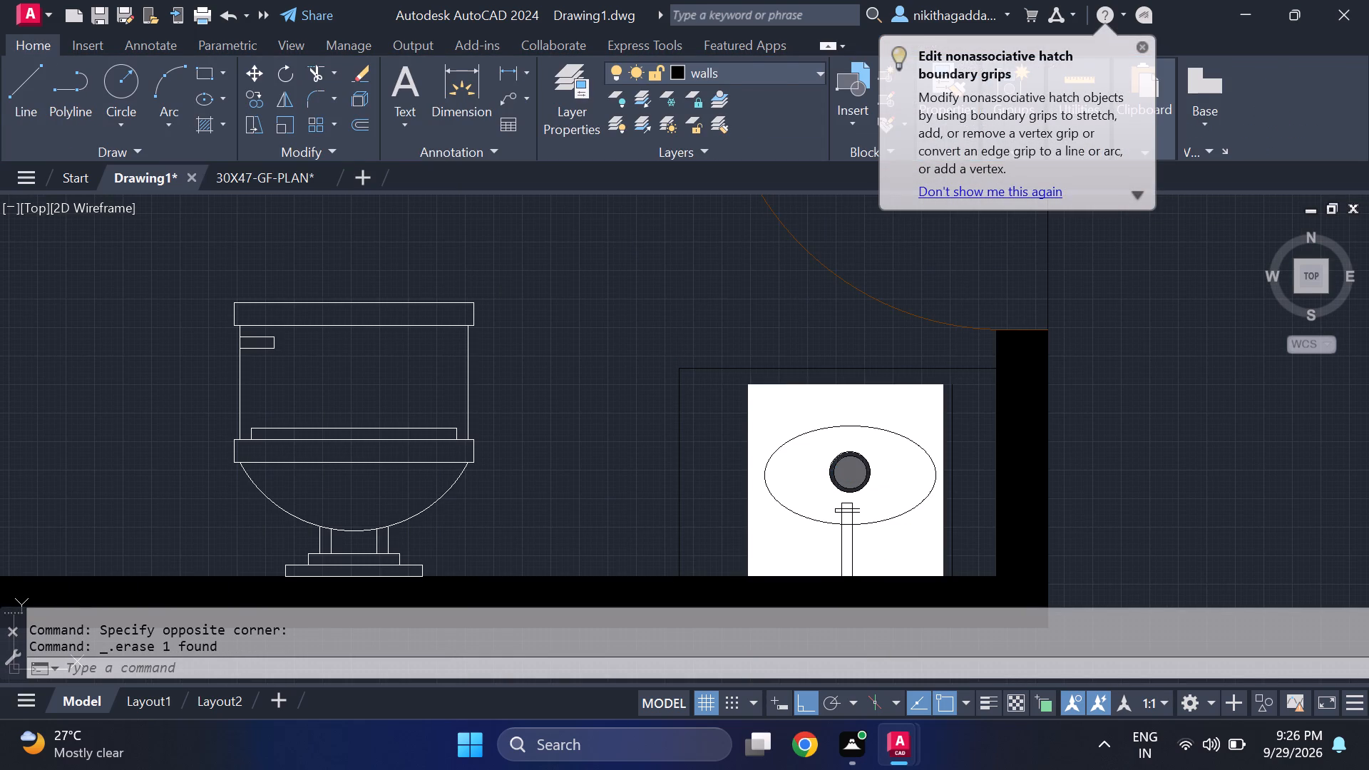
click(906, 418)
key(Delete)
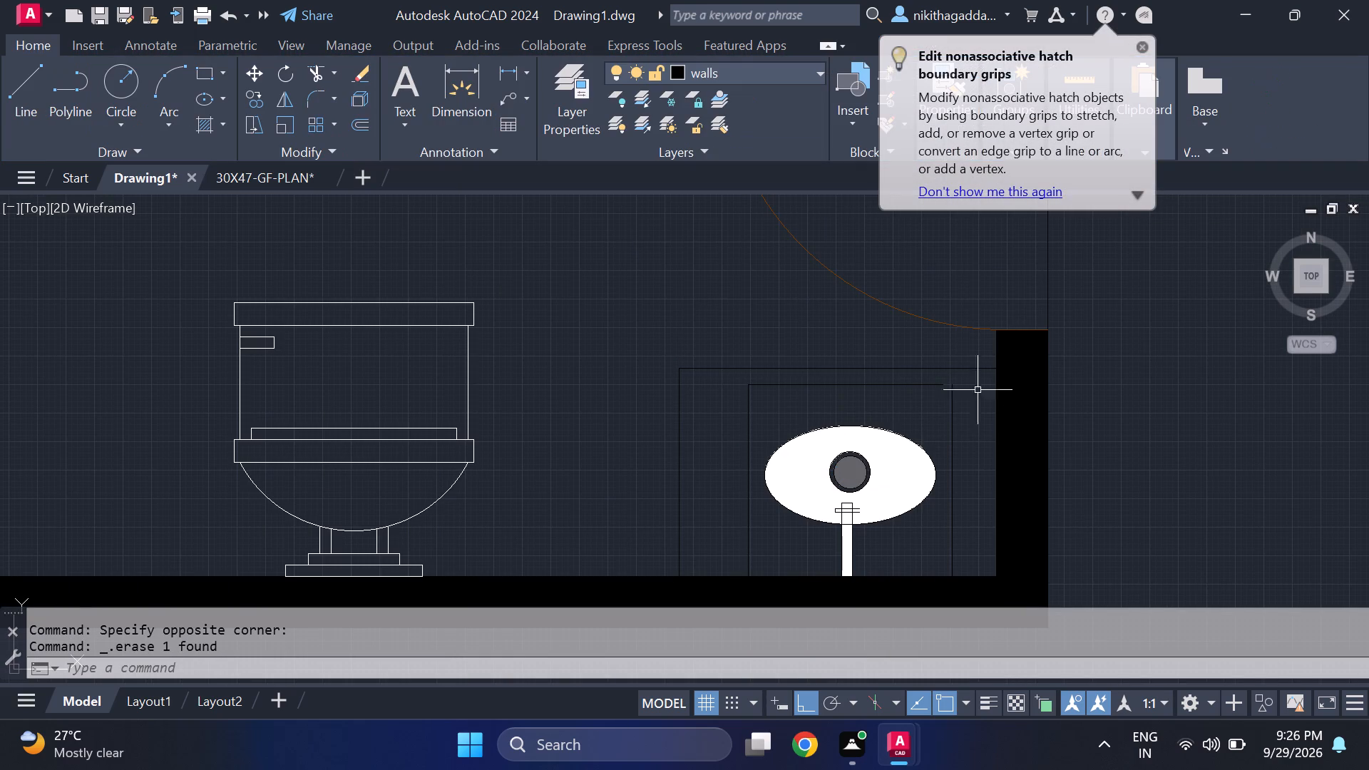
Extend the frame's horizontal line above the bowl to meet the moved side line.
text(ex)
key(Return)
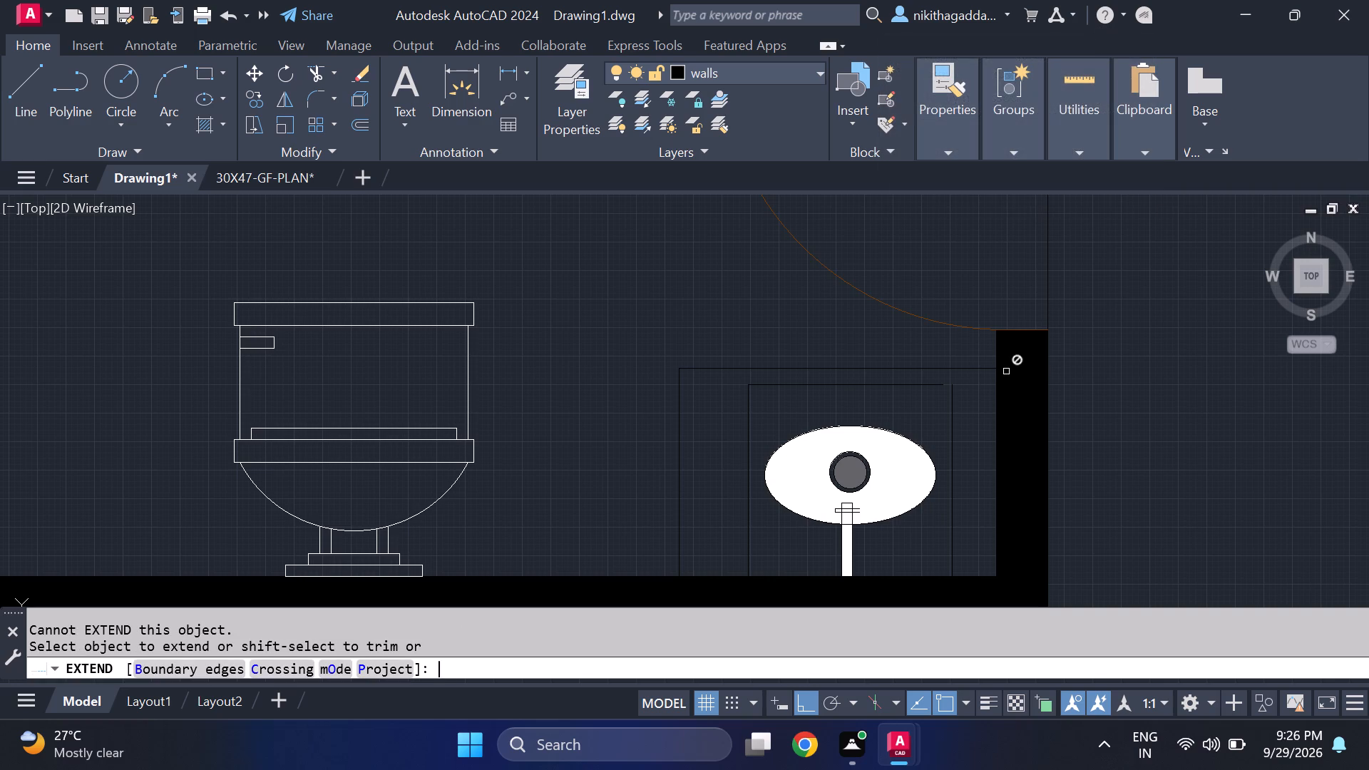
scroll(995, 354, up, 4)
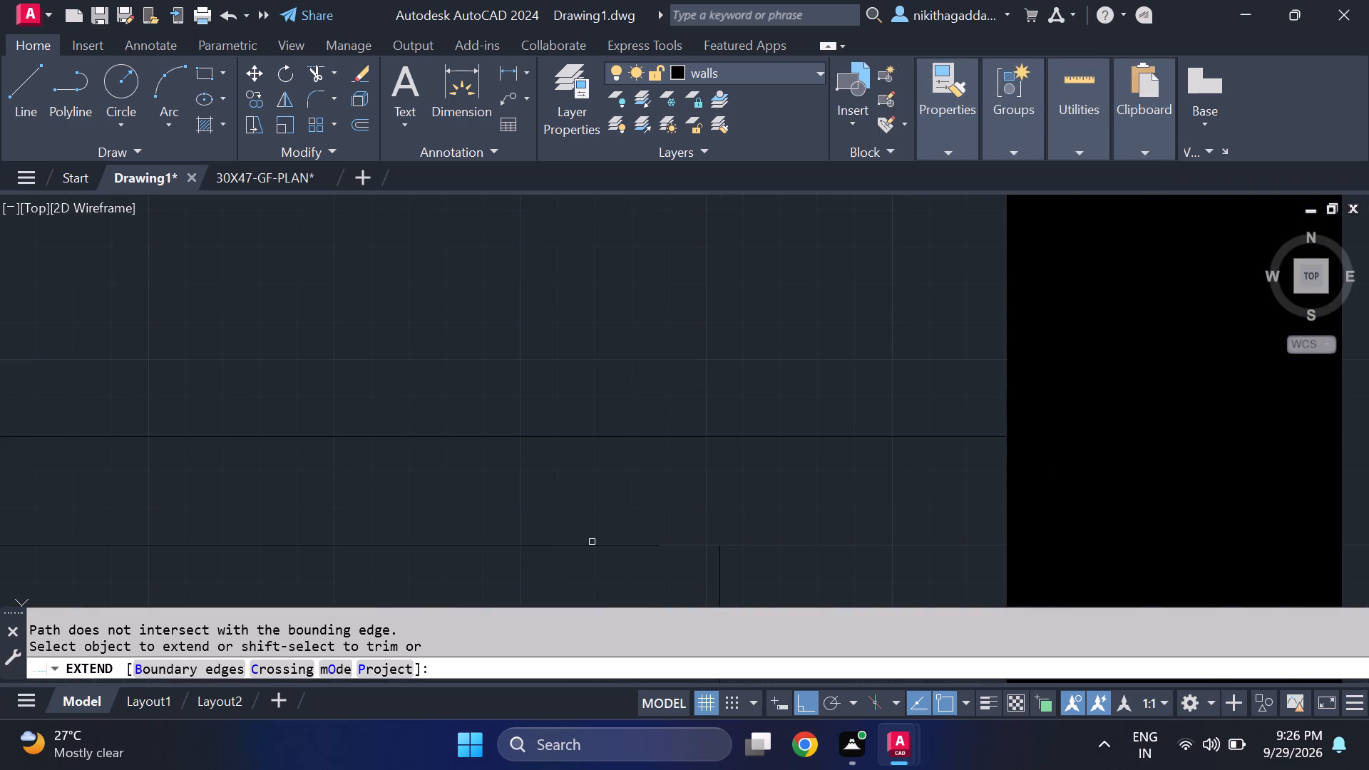
click(580, 543)
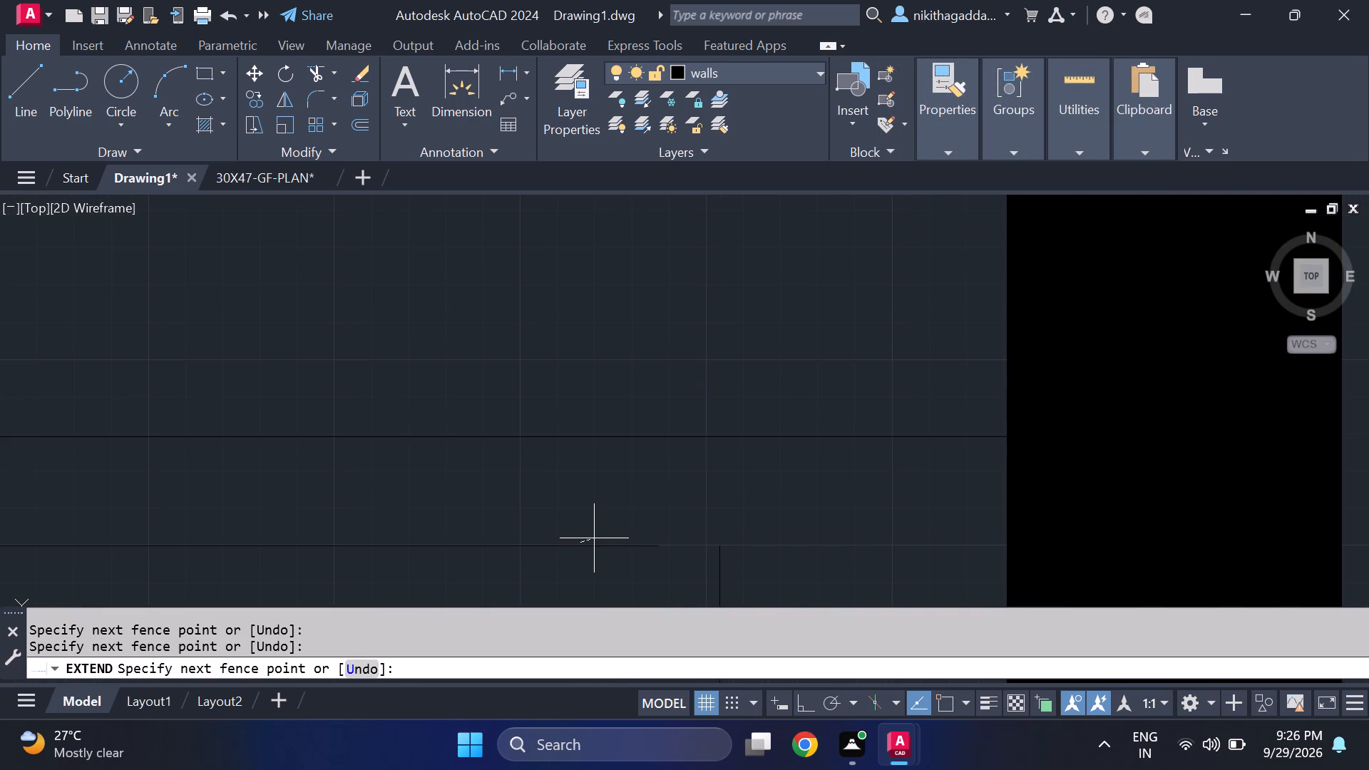
click(607, 555)
scroll(616, 549, down, 5)
middle_drag(631, 566, 613, 339)
scroll(609, 429, up, 2)
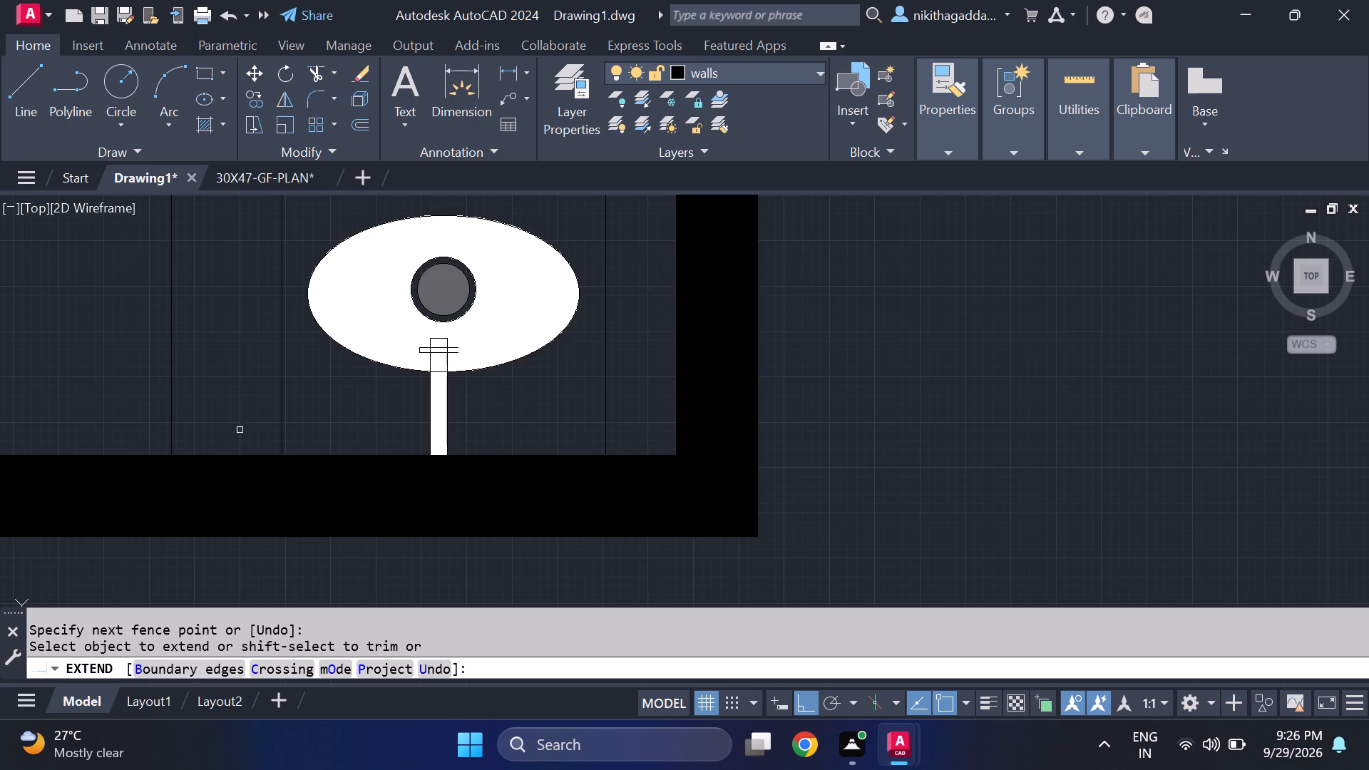
scroll(276, 426, down, 3)
key(Escape)
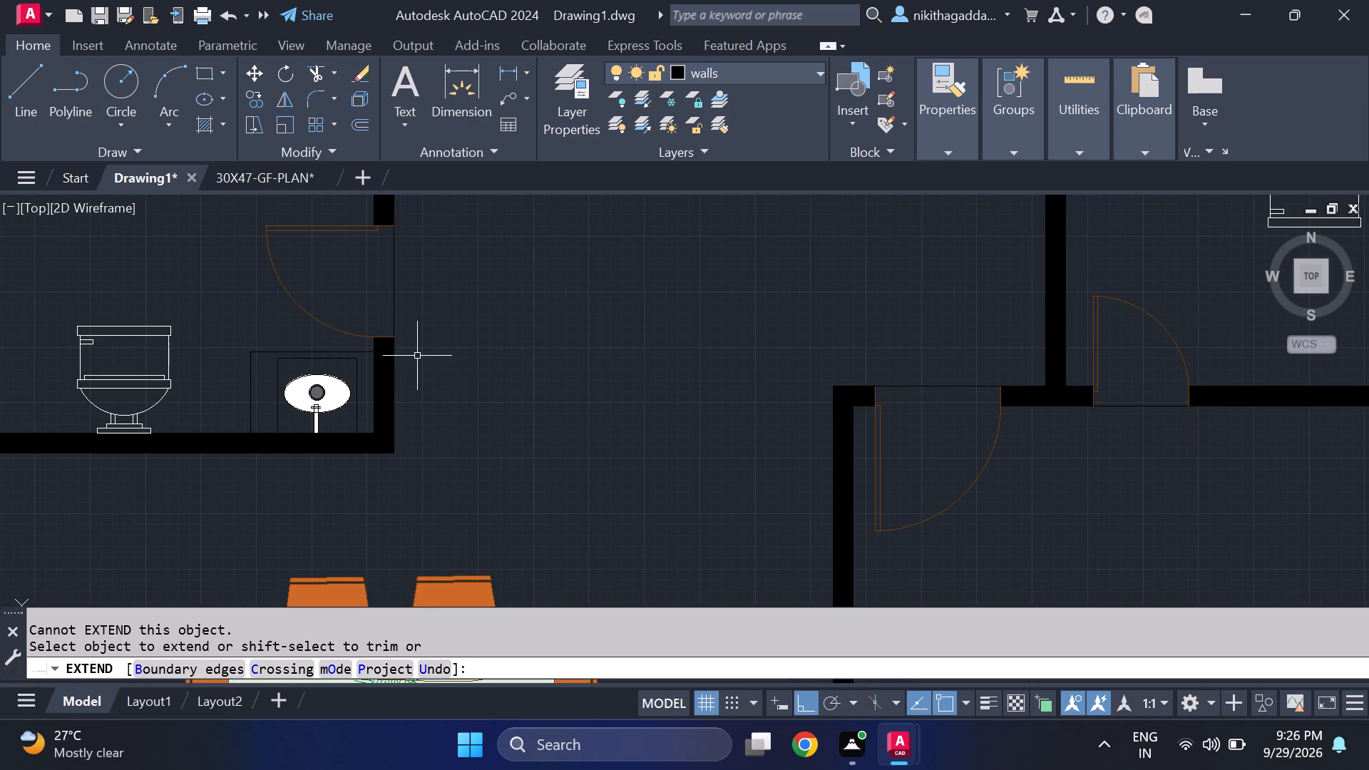
Fill the widened frame around the washbasin bowl with a solid white 255,255,255 hatch.
text(hatch)
key(Return)
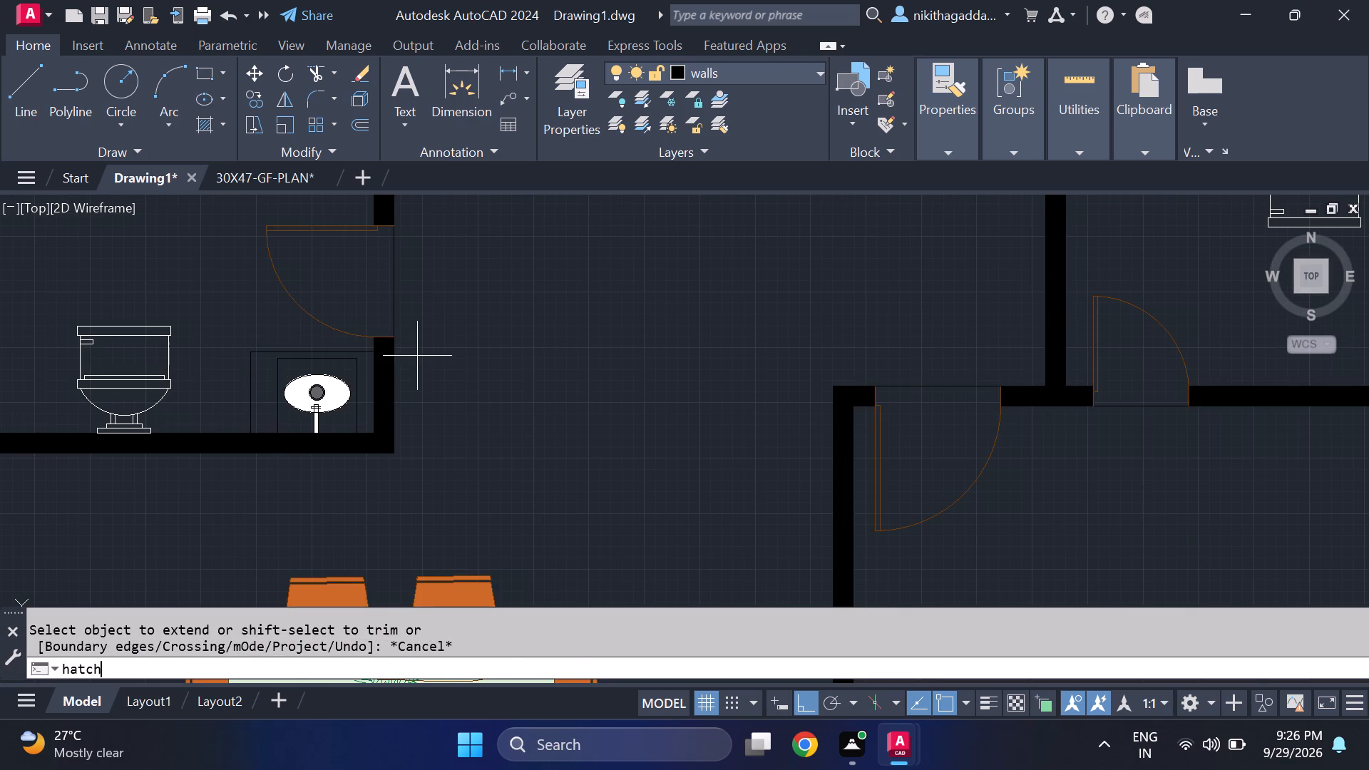
click(321, 370)
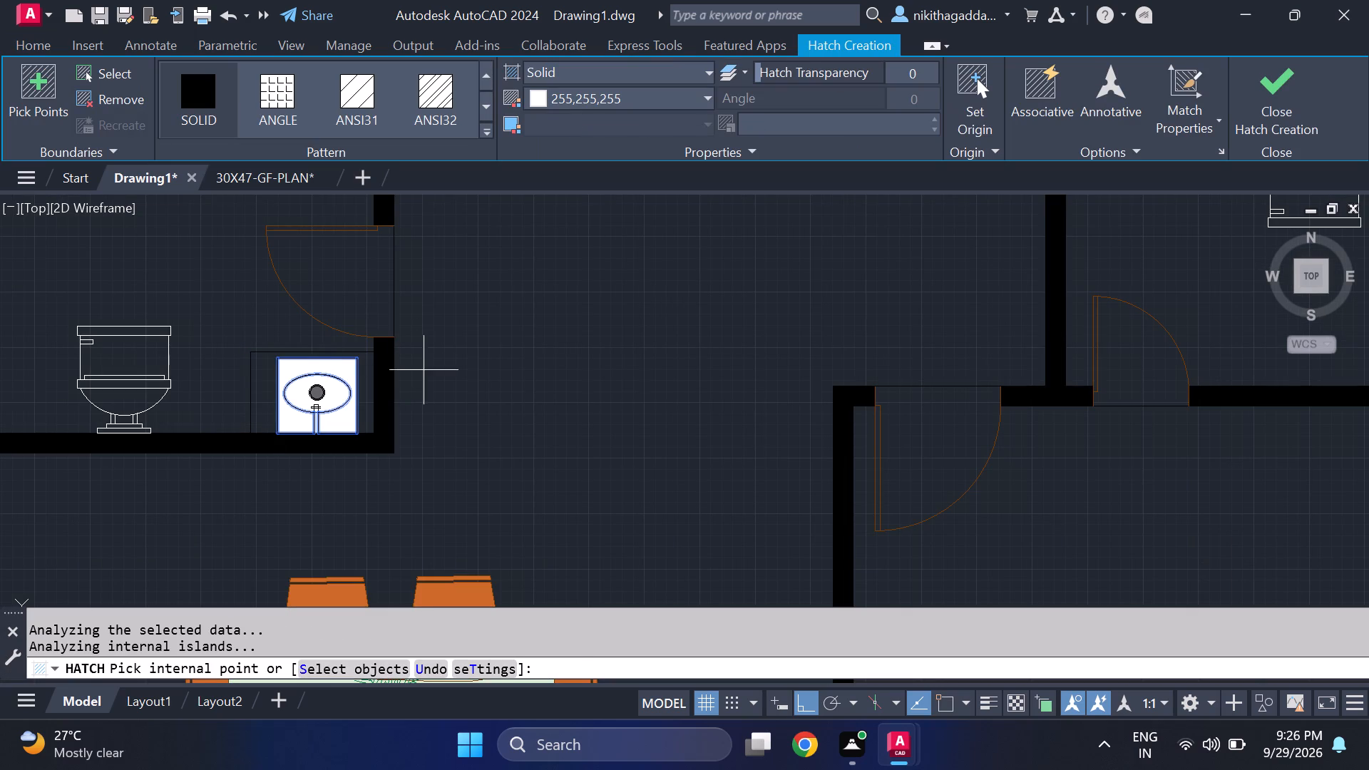
click(1277, 127)
Fill the counter surround outside the white frame with a solid orange 205,105,40 hatch.
scroll(276, 437, up, 2)
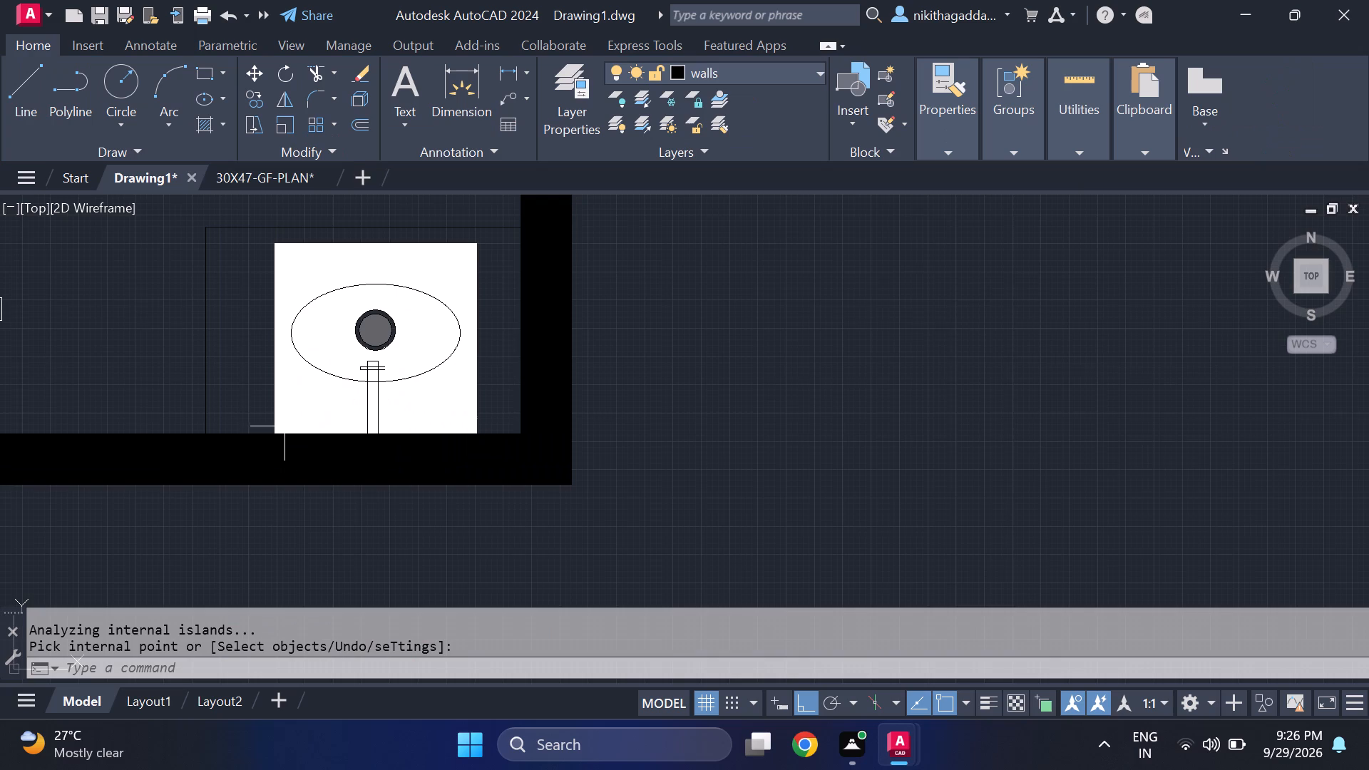
text(hatch)
key(Return)
click(693, 98)
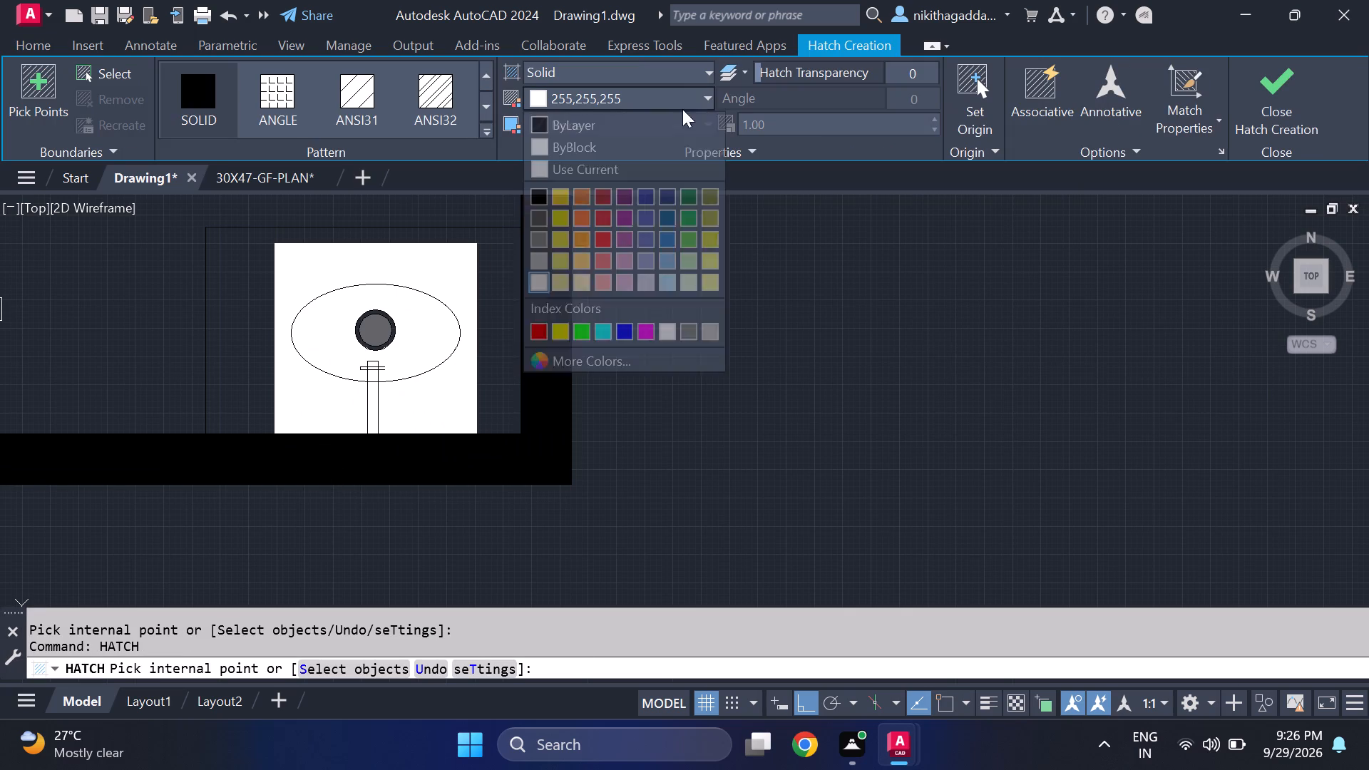
click(583, 191)
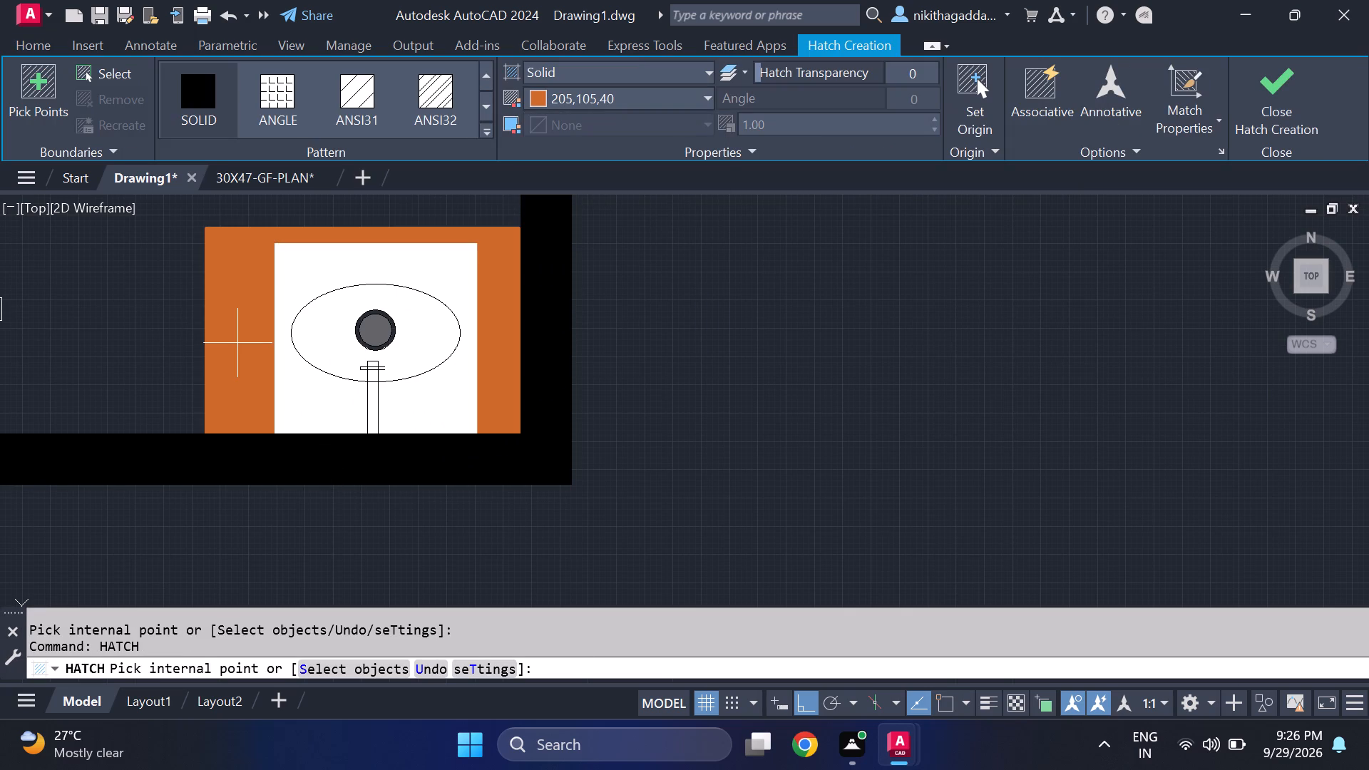
click(237, 342)
click(1250, 115)
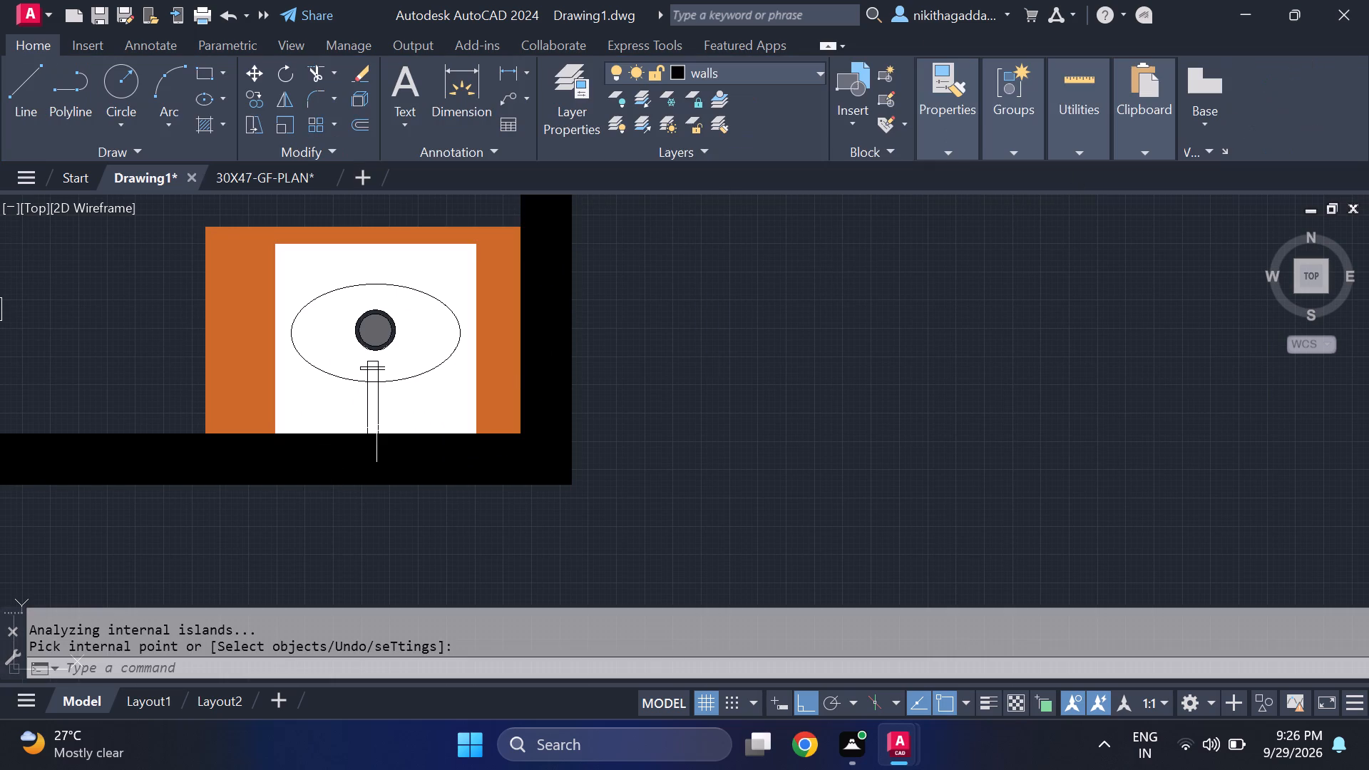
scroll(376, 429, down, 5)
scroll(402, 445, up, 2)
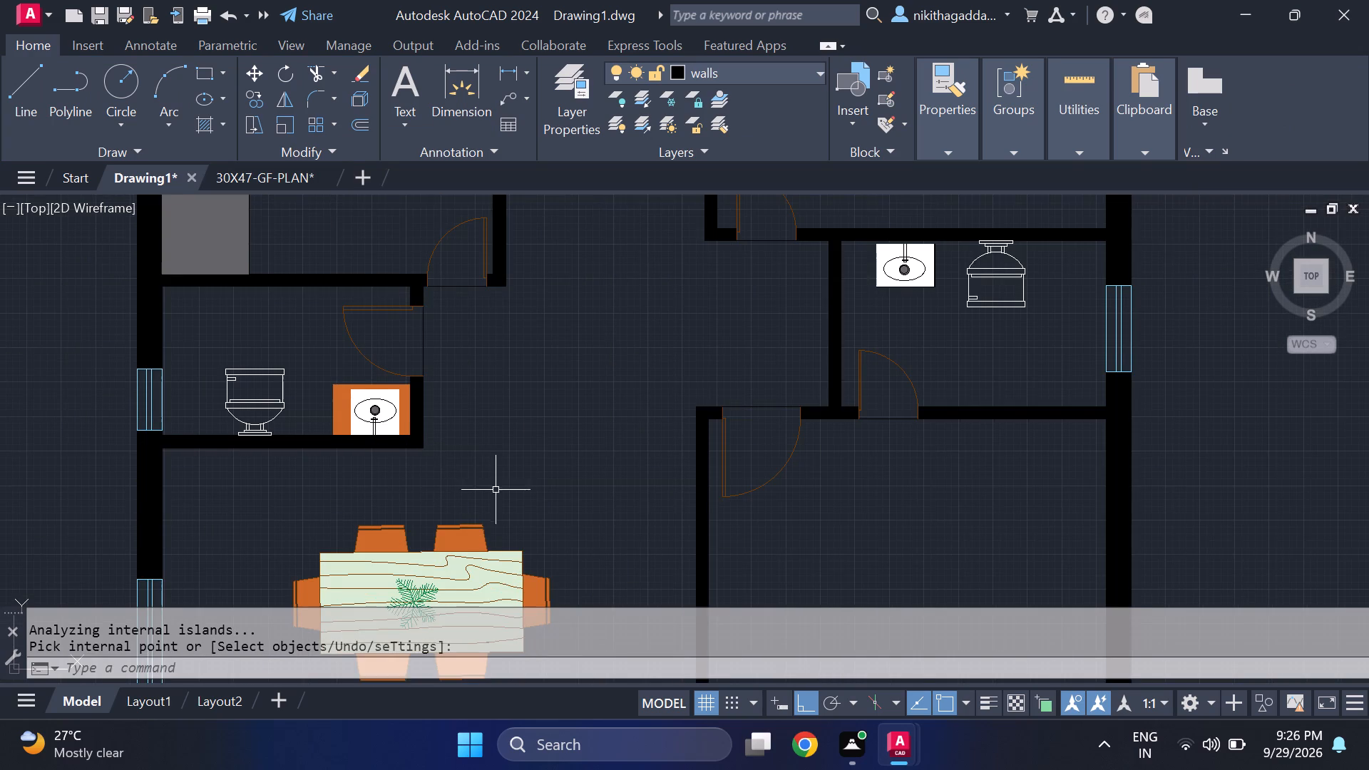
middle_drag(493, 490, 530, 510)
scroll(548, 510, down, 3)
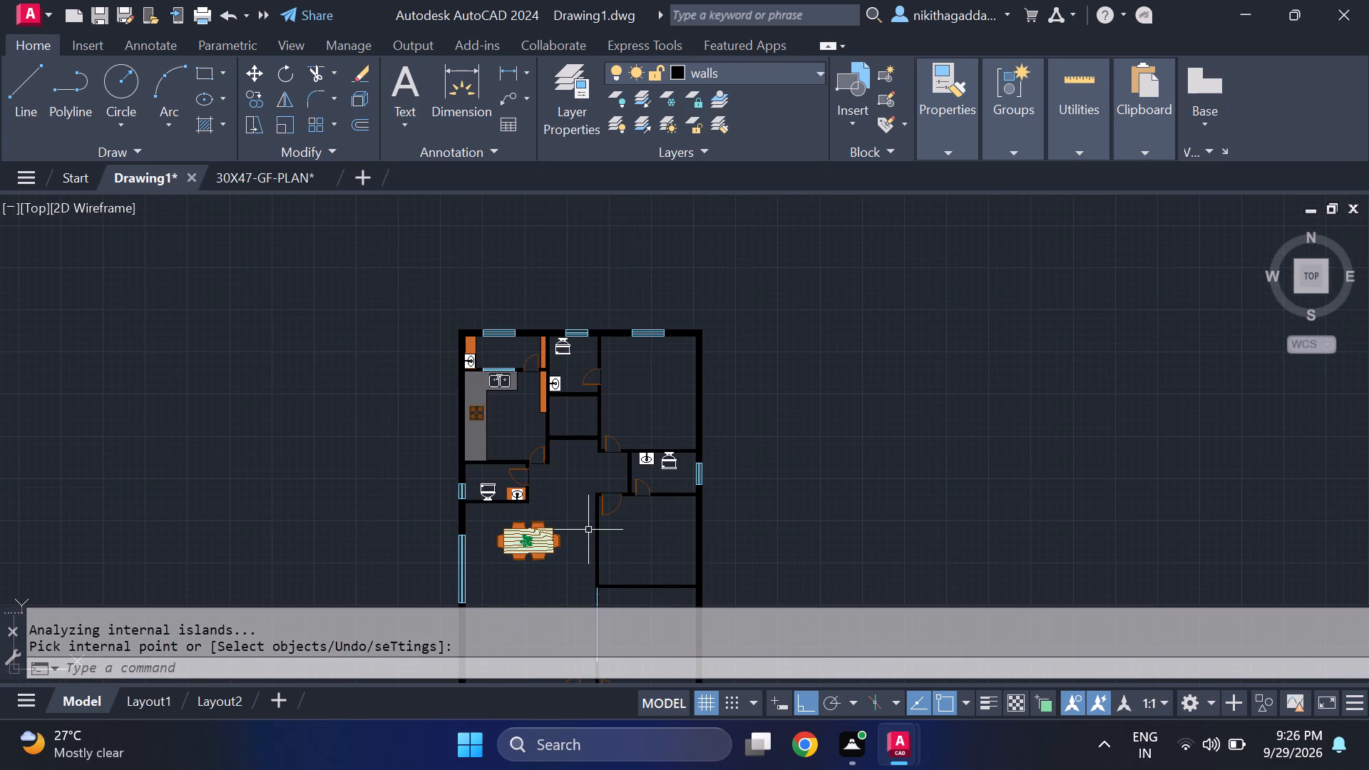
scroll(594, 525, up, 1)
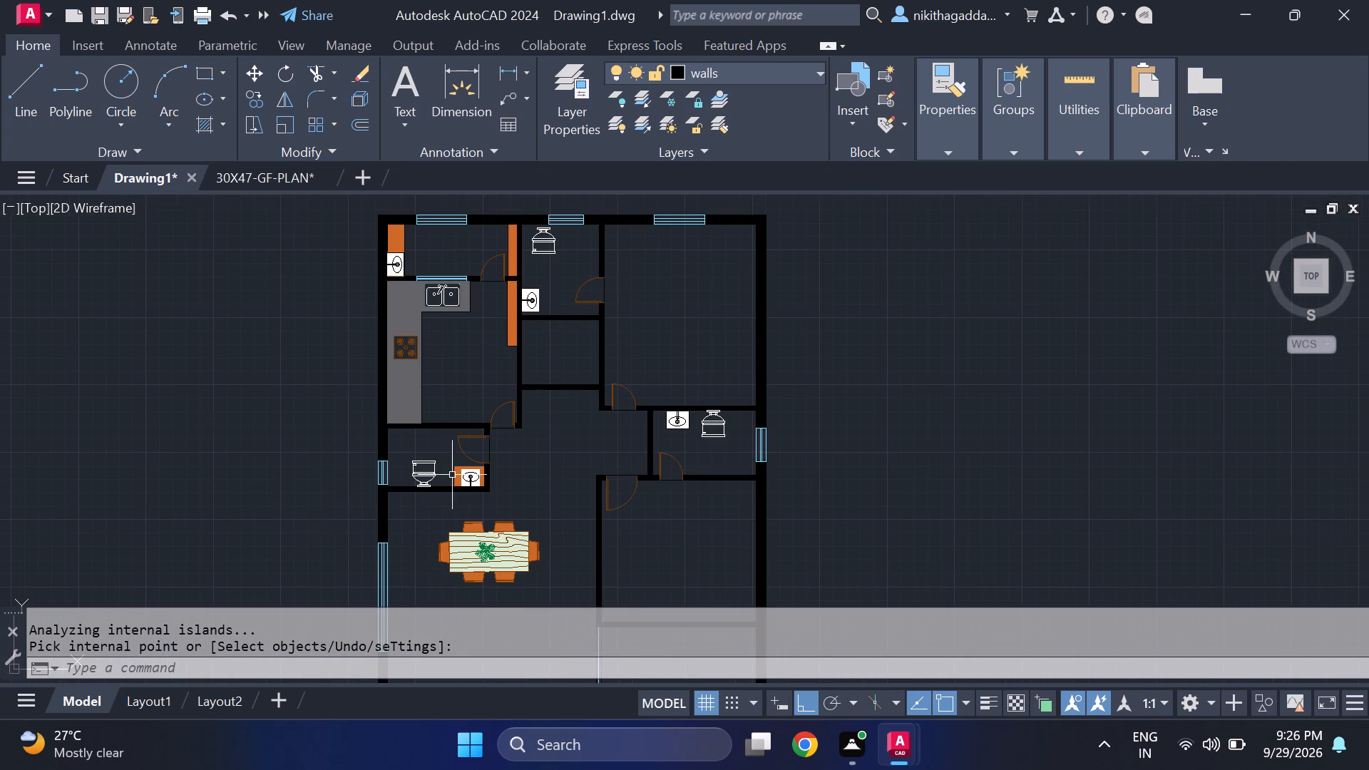
Draw a rectangular block outline with lines on the outer face of the dining-side bathroom wall, down to the wall's corner.
scroll(452, 475, up, 1)
middle_drag(535, 550, 530, 528)
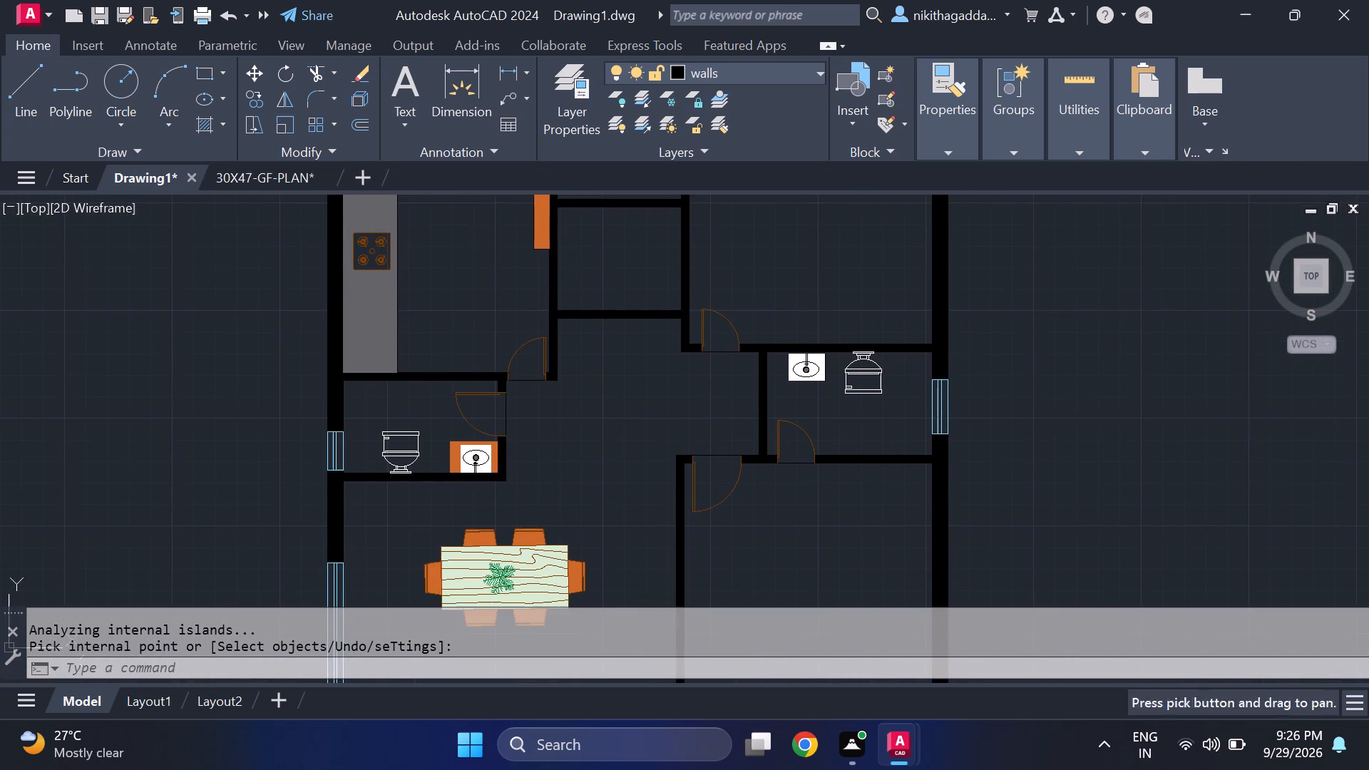
scroll(501, 454, up, 2)
scroll(508, 479, down, 3)
middle_drag(558, 540, 538, 514)
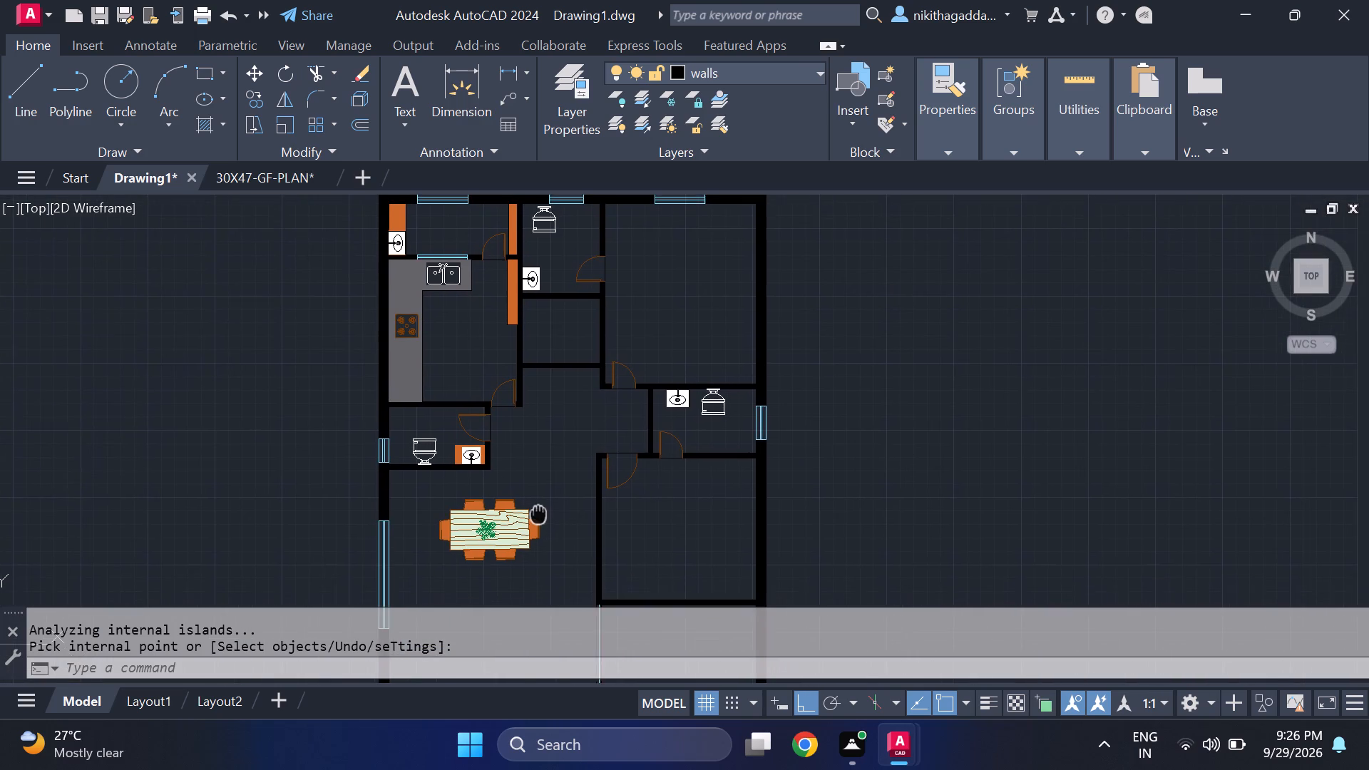
middle_drag(538, 514, 478, 493)
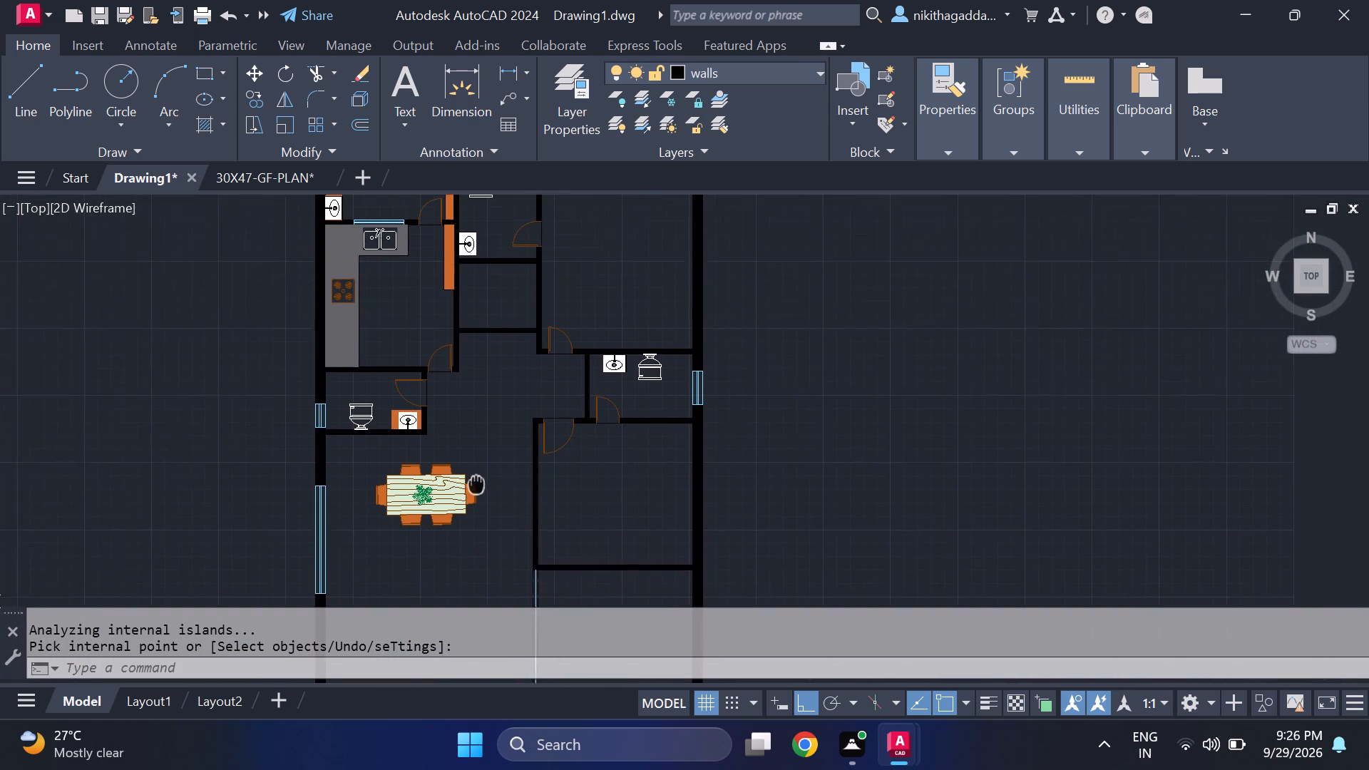
middle_drag(478, 493, 470, 485)
scroll(416, 513, down, 1)
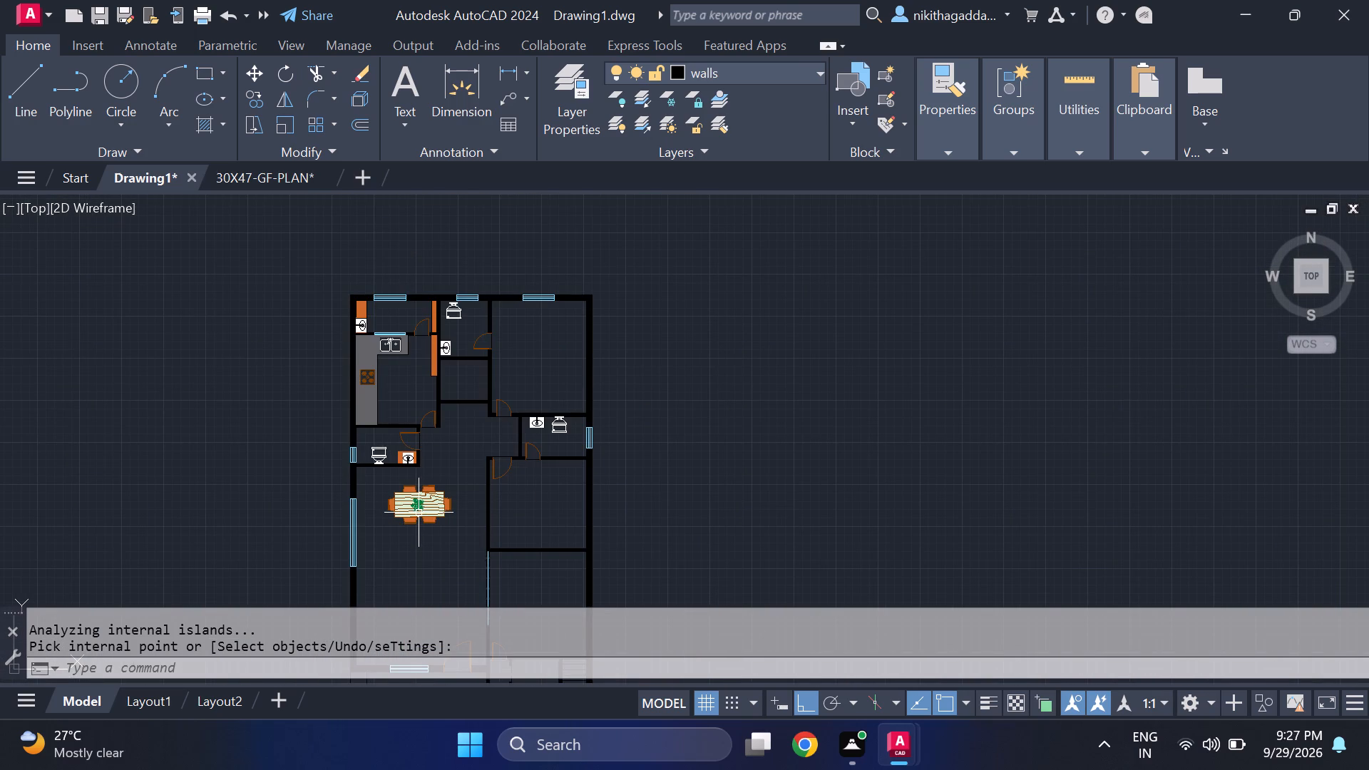
scroll(418, 513, down, 2)
scroll(415, 517, up, 3)
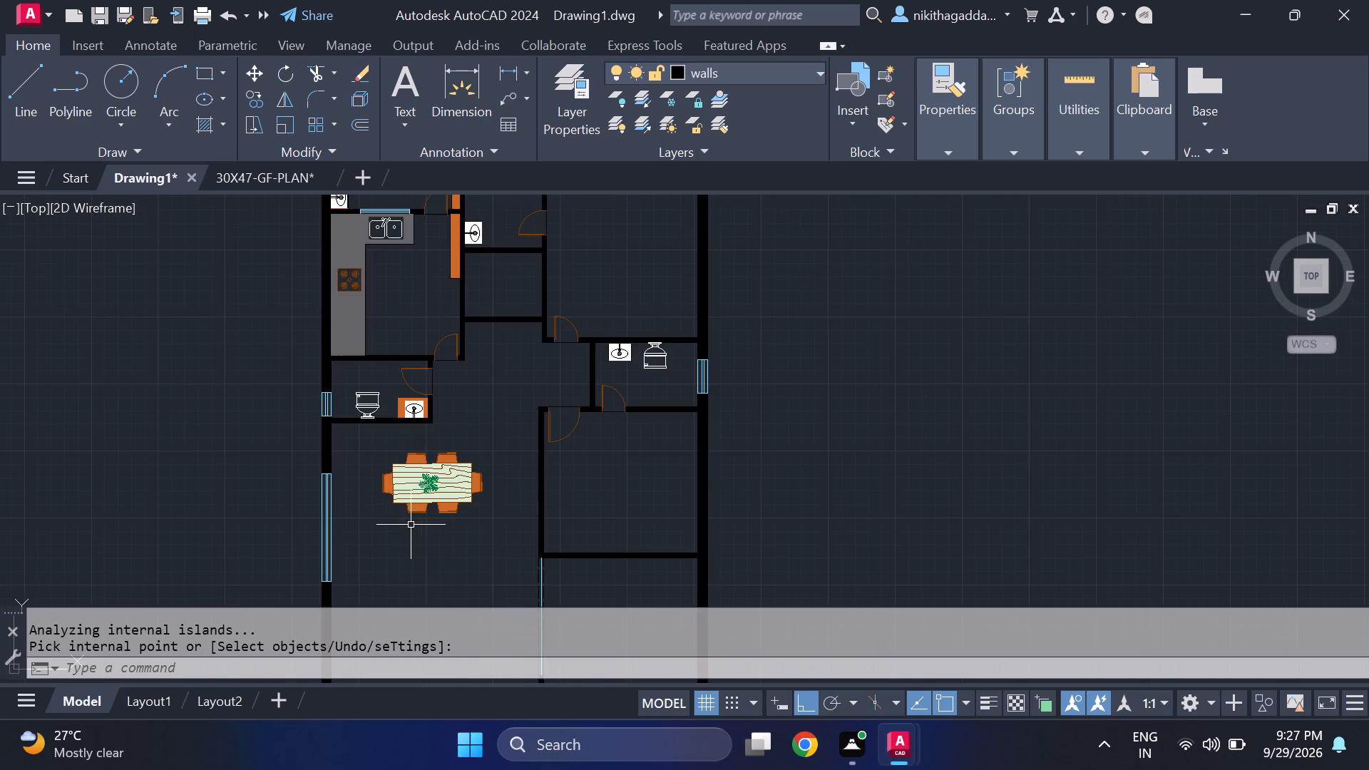
scroll(443, 410, up, 3)
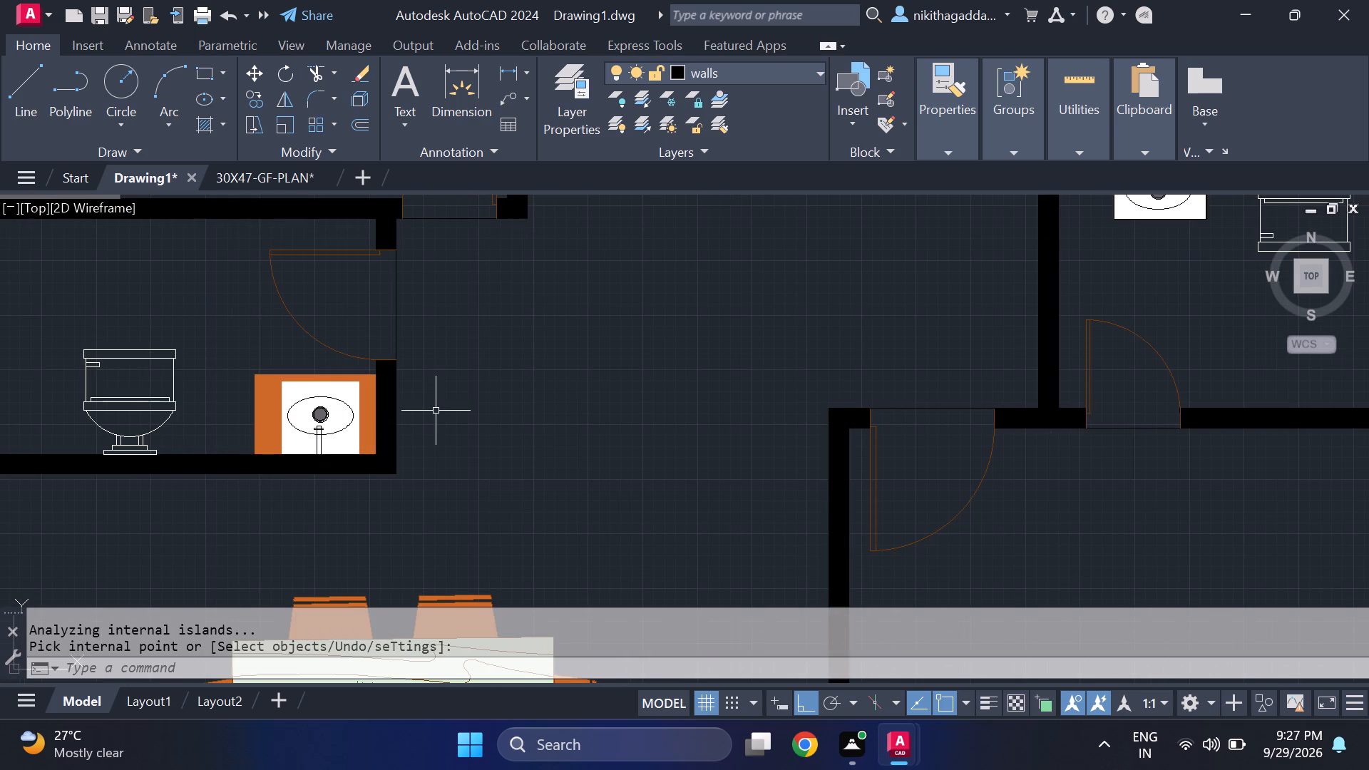
key(l)
key(Return)
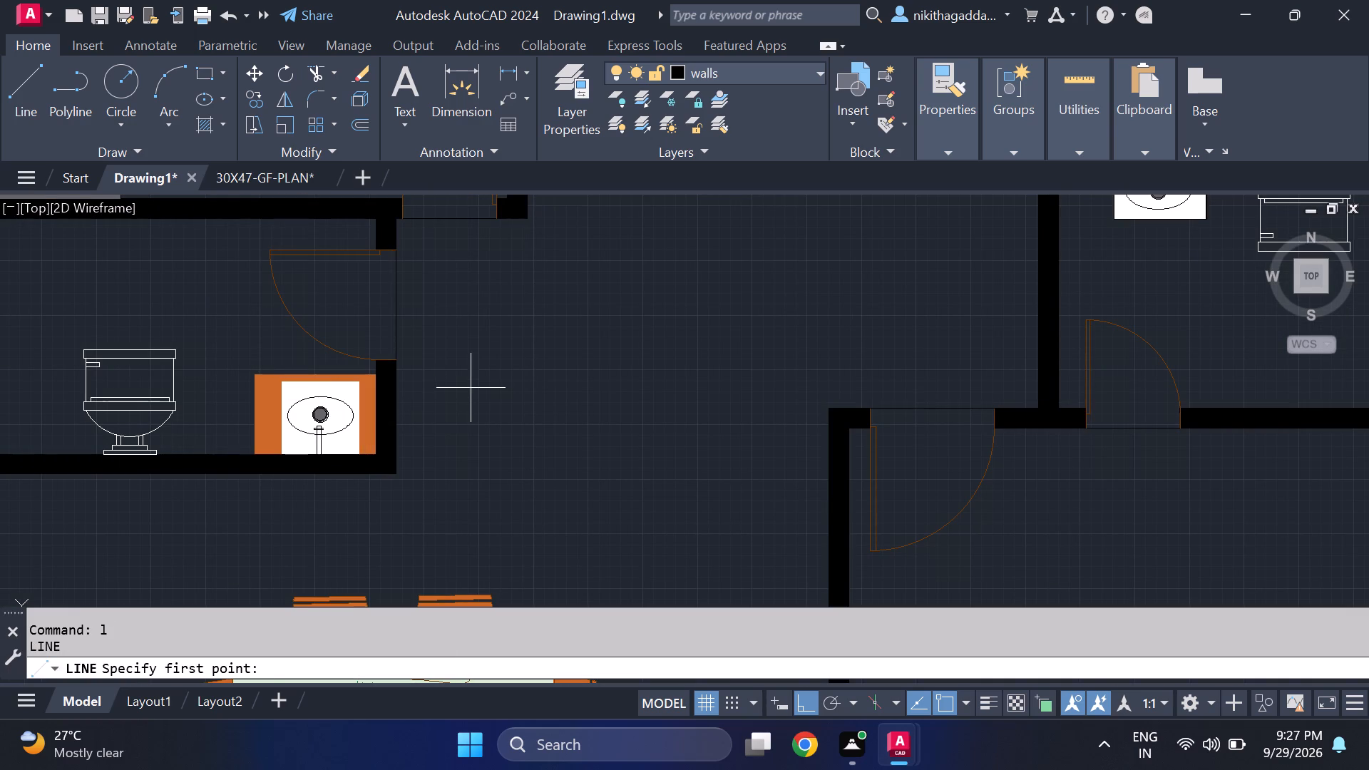
scroll(436, 400, up, 1)
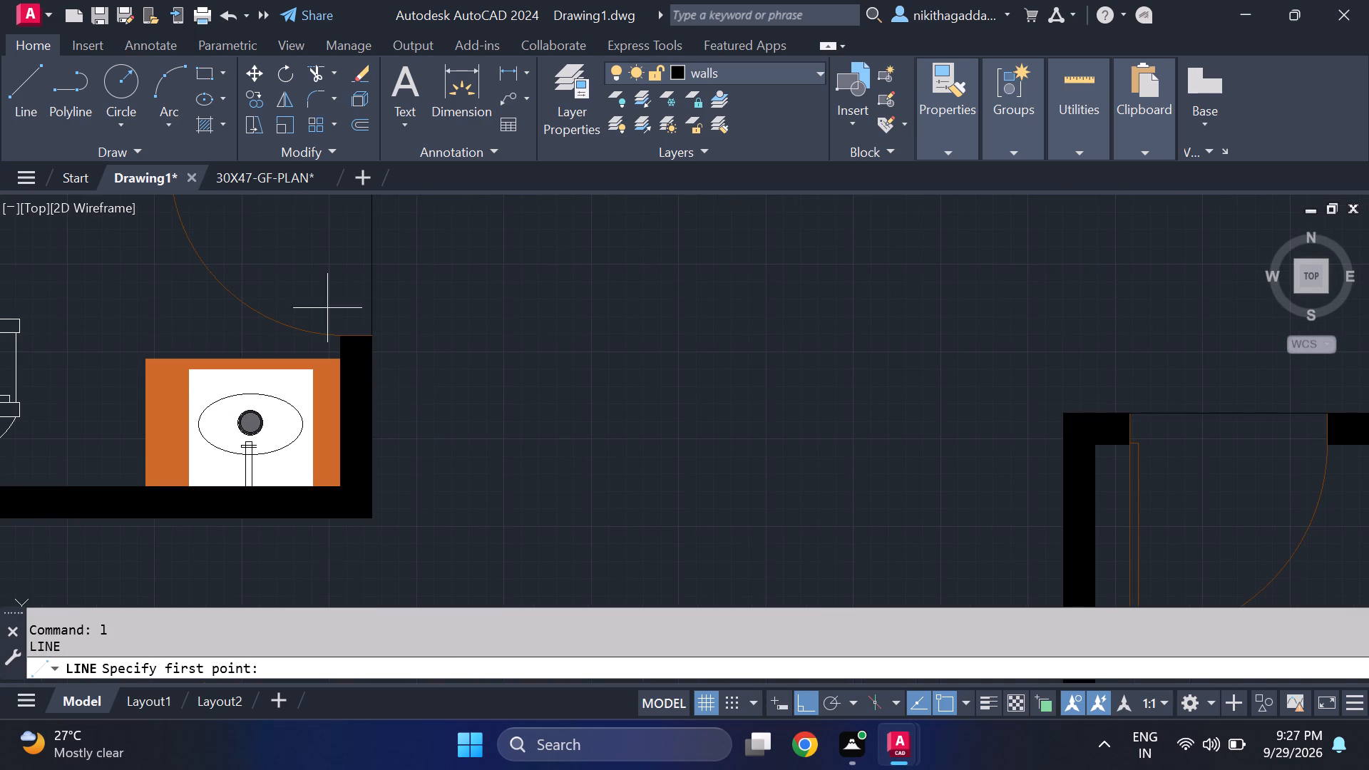
click(376, 355)
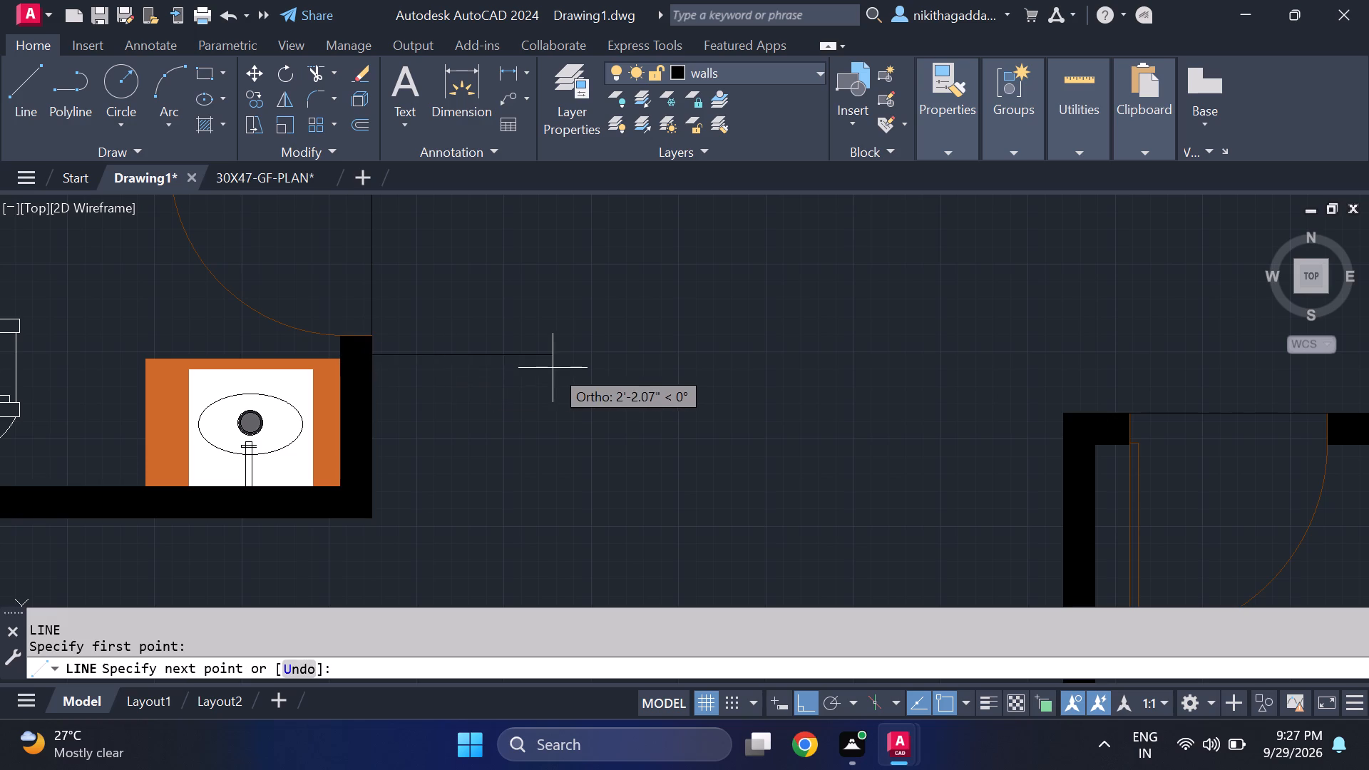
click(521, 372)
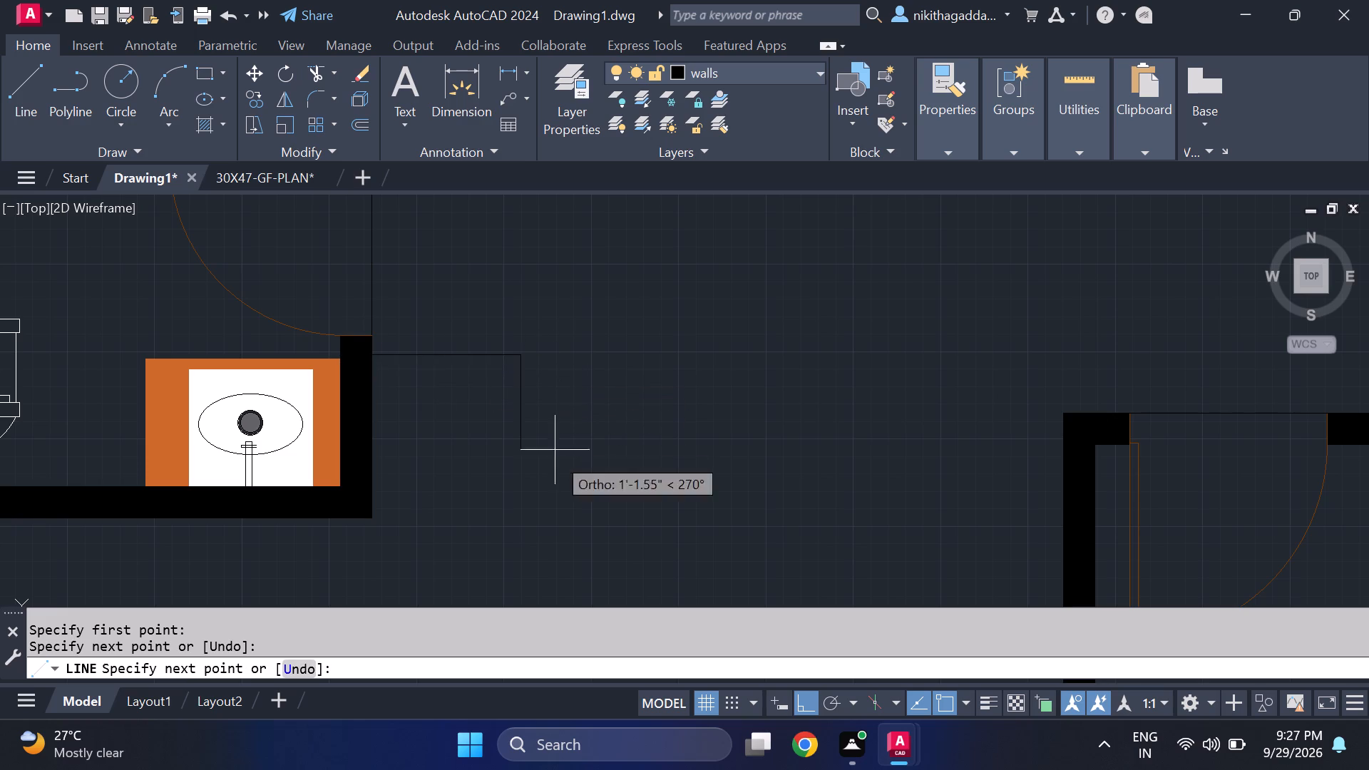
click(521, 522)
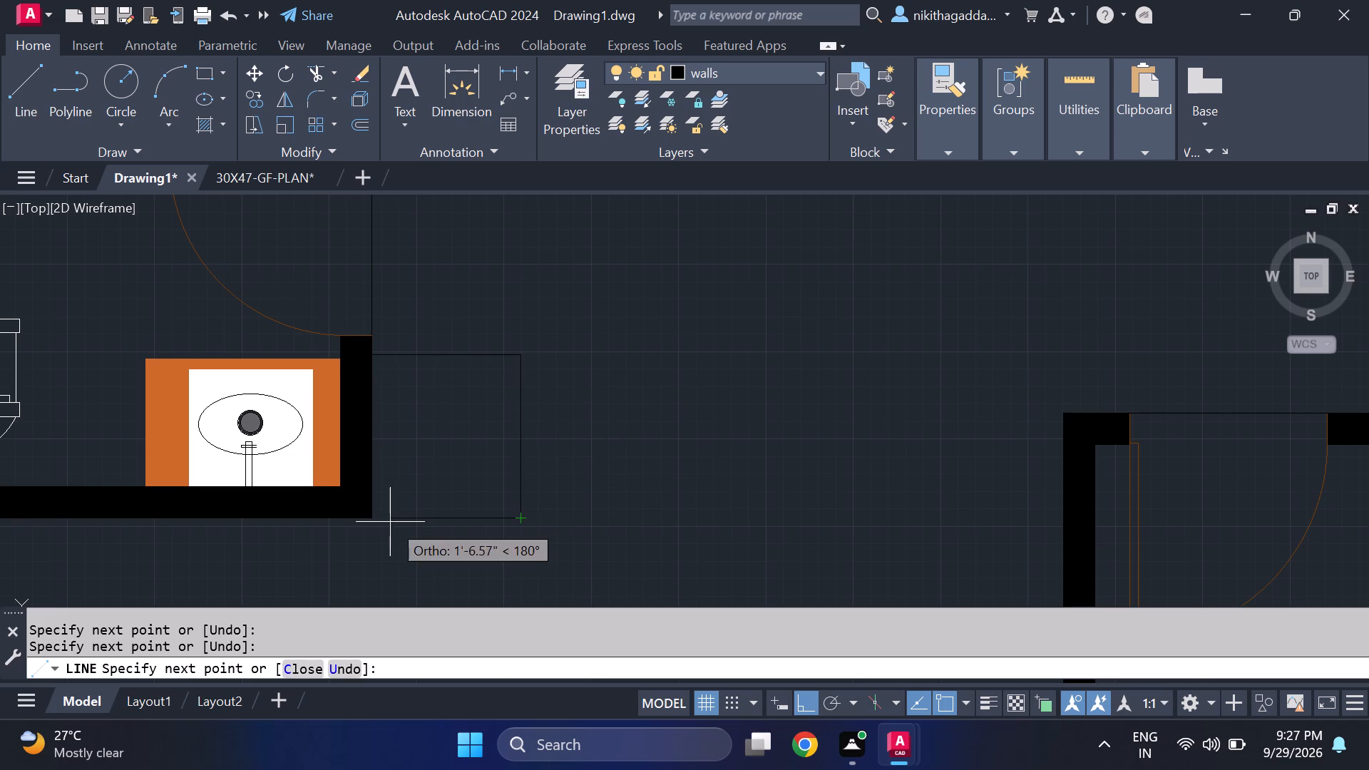
click(371, 520)
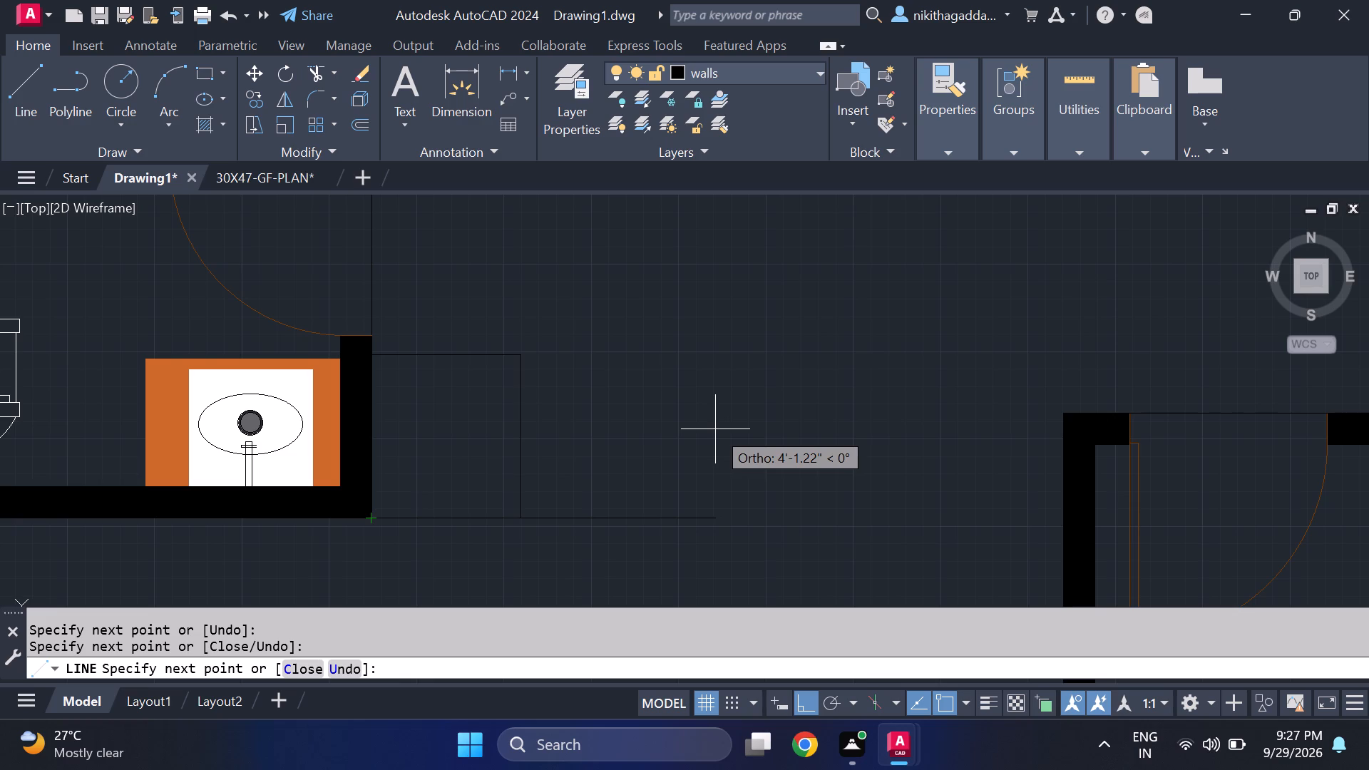
key(Escape)
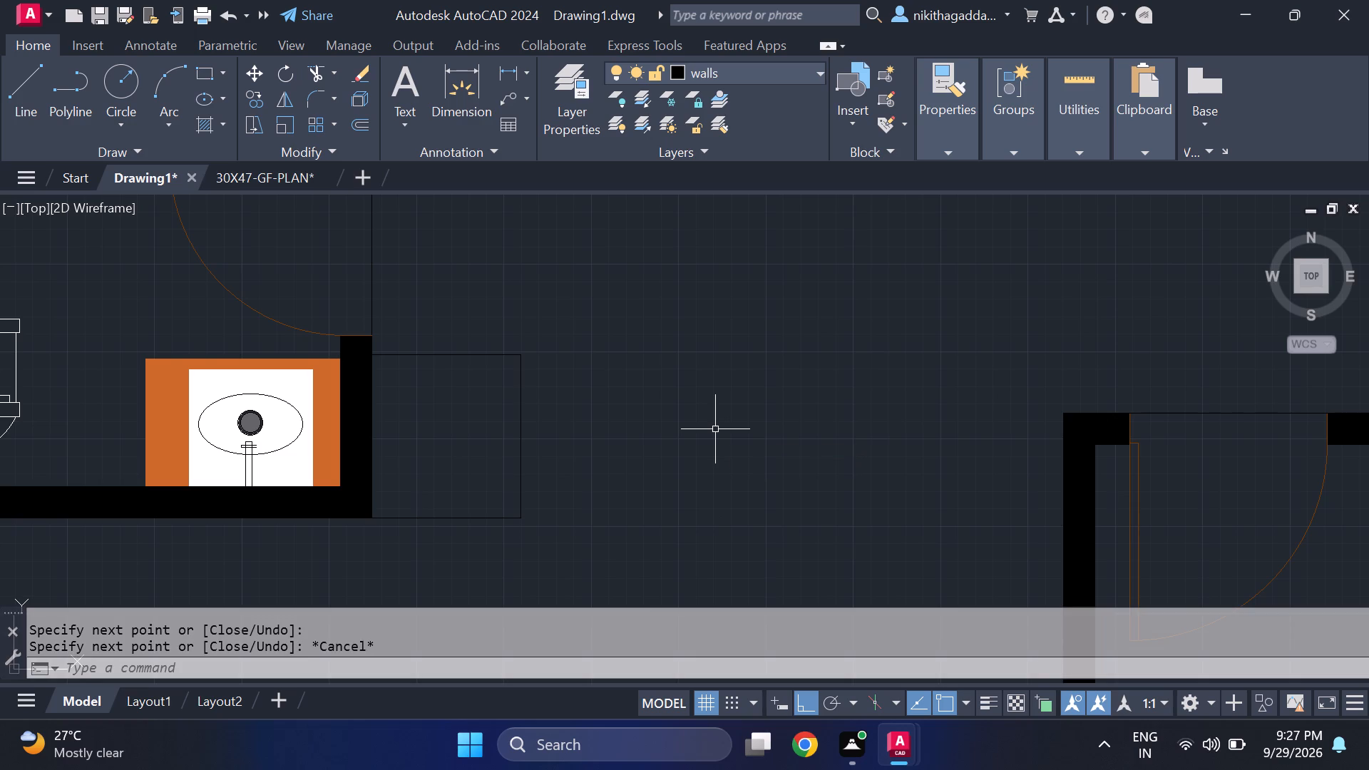
Fill the new rectangle outside the bathroom wall with a solid orange 205,105,40 hatch.
key(g)
key(BackSpace)
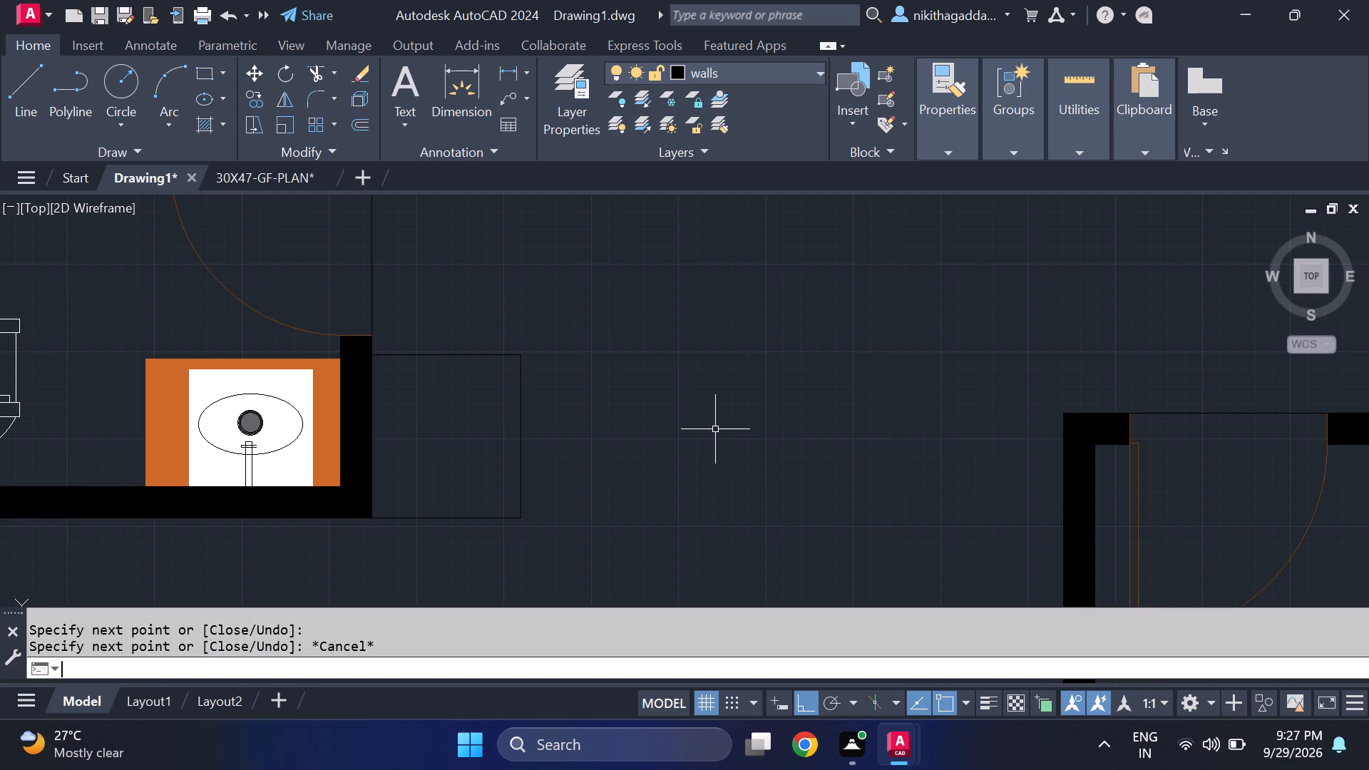
text(hatch)
key(Return)
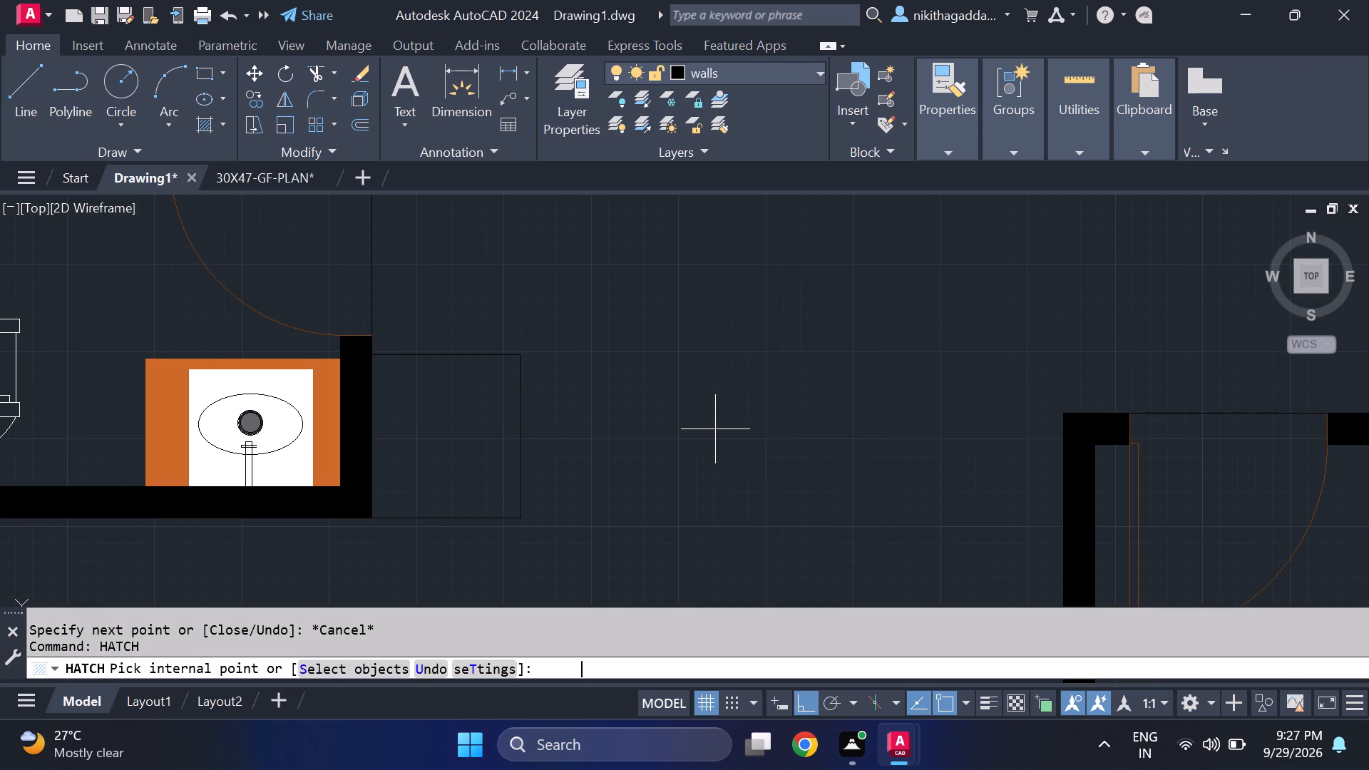
click(440, 476)
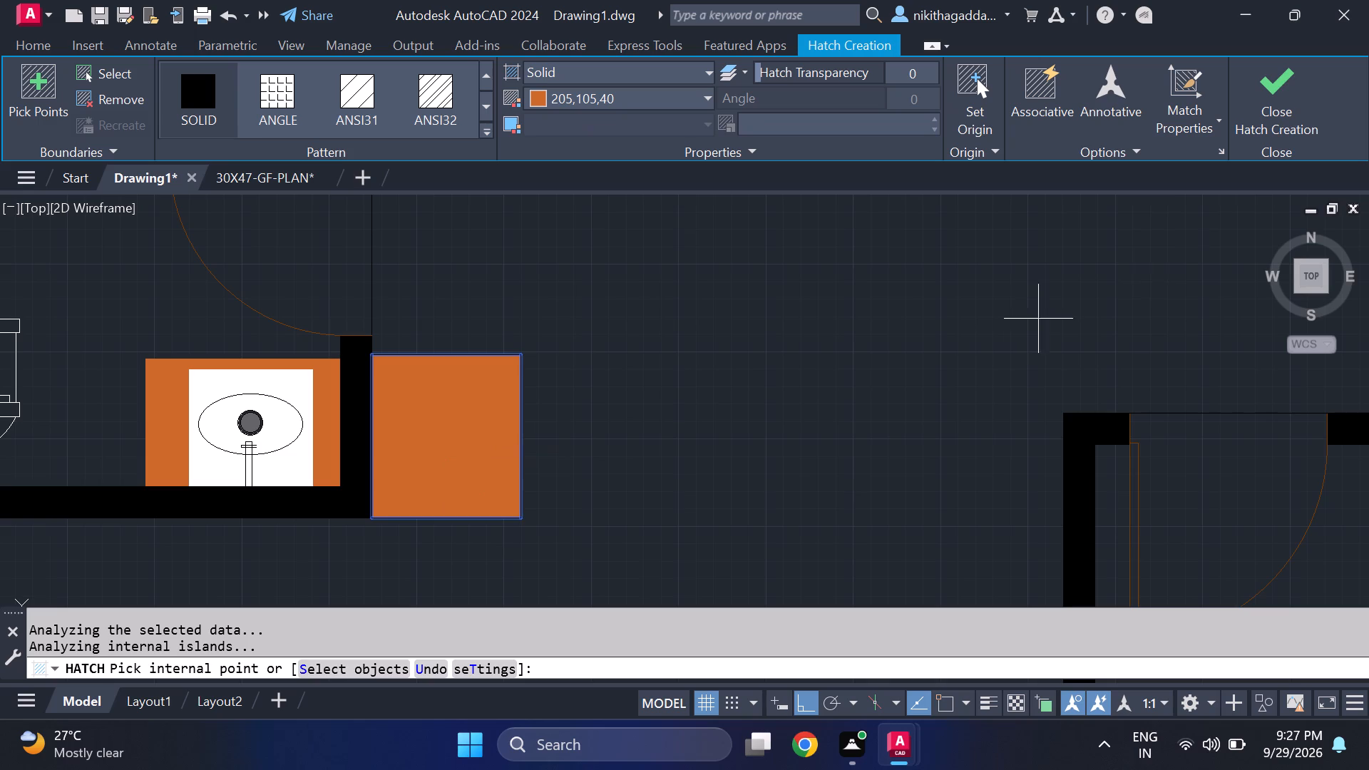
click(1291, 115)
In the 30X47-GF-PLAN drawing, copy the living room TV and its grey cabinet hatch against the wall to the clipboard.
scroll(530, 460, down, 5)
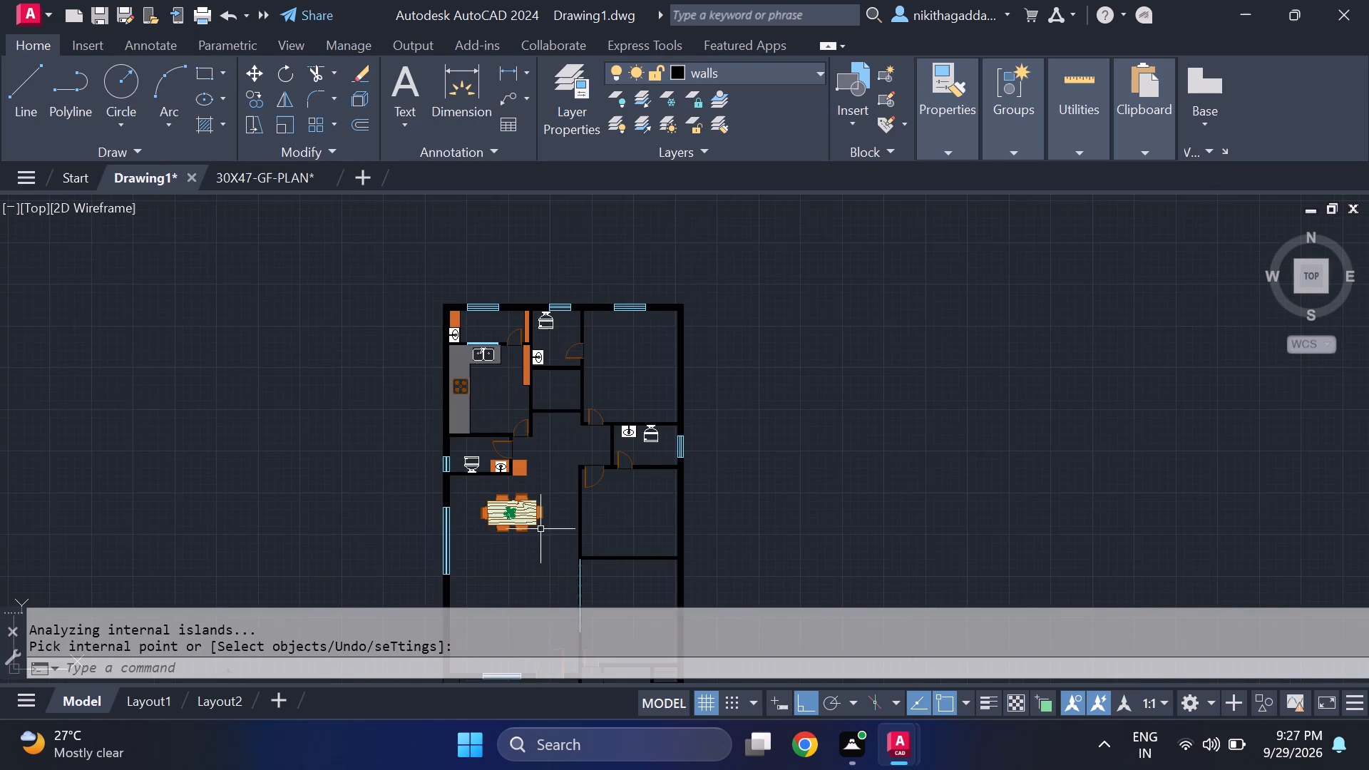
scroll(542, 533, down, 1)
scroll(542, 531, up, 2)
middle_drag(560, 567, 501, 397)
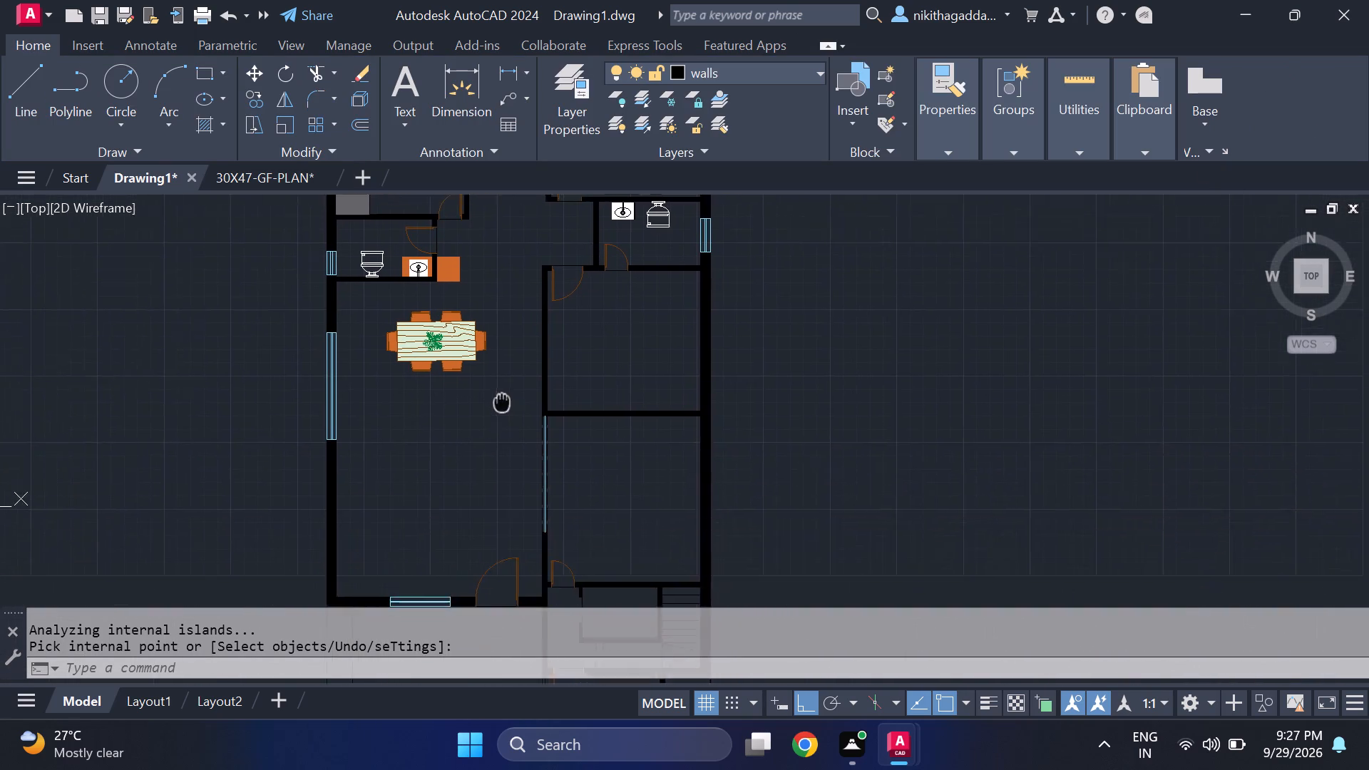
middle_drag(501, 397, 493, 366)
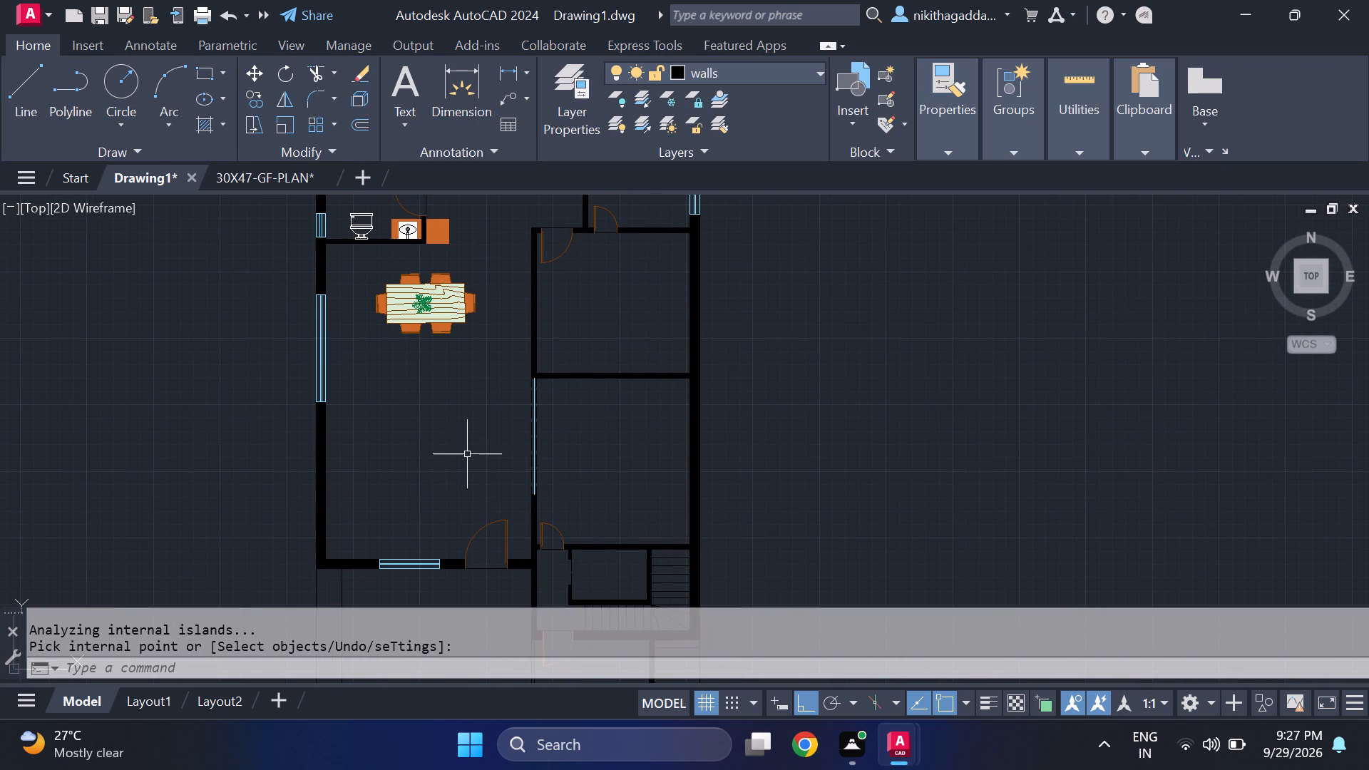
scroll(440, 488, down, 3)
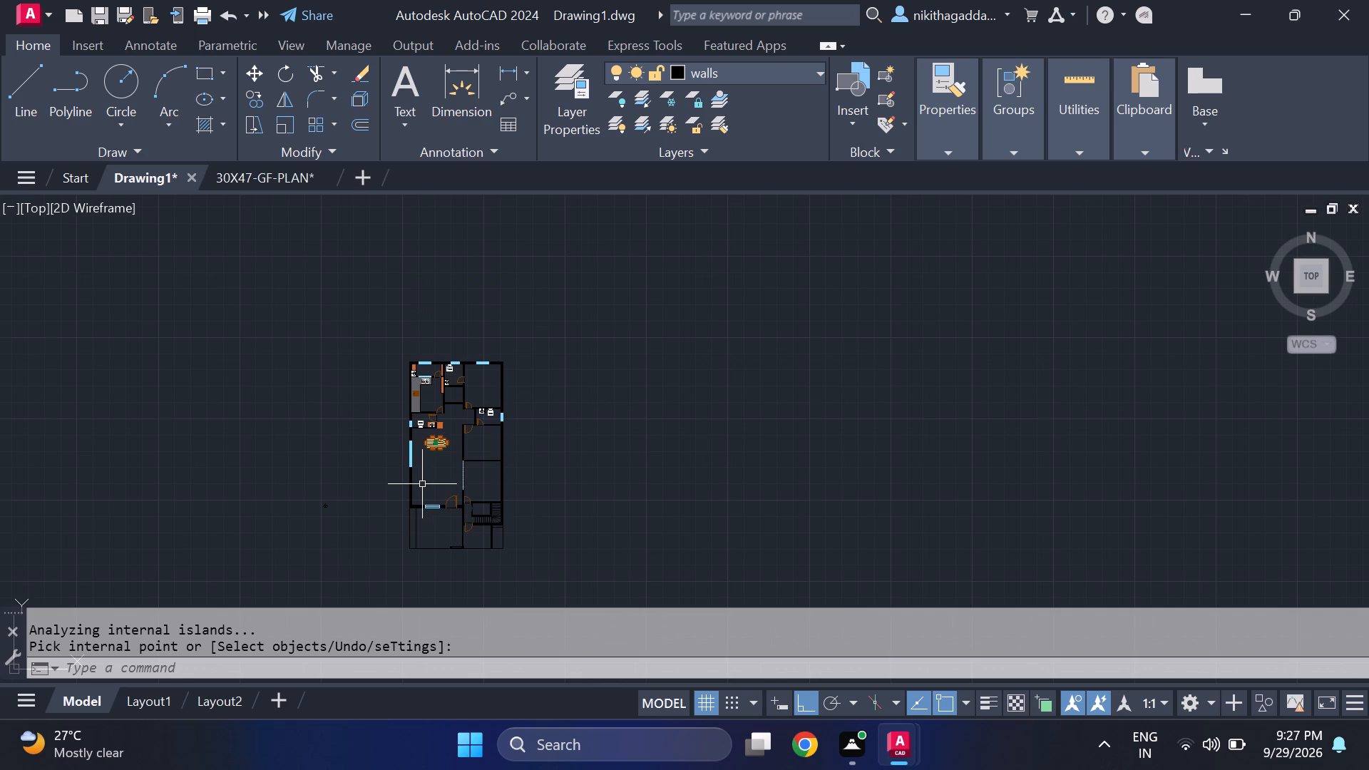
click(228, 180)
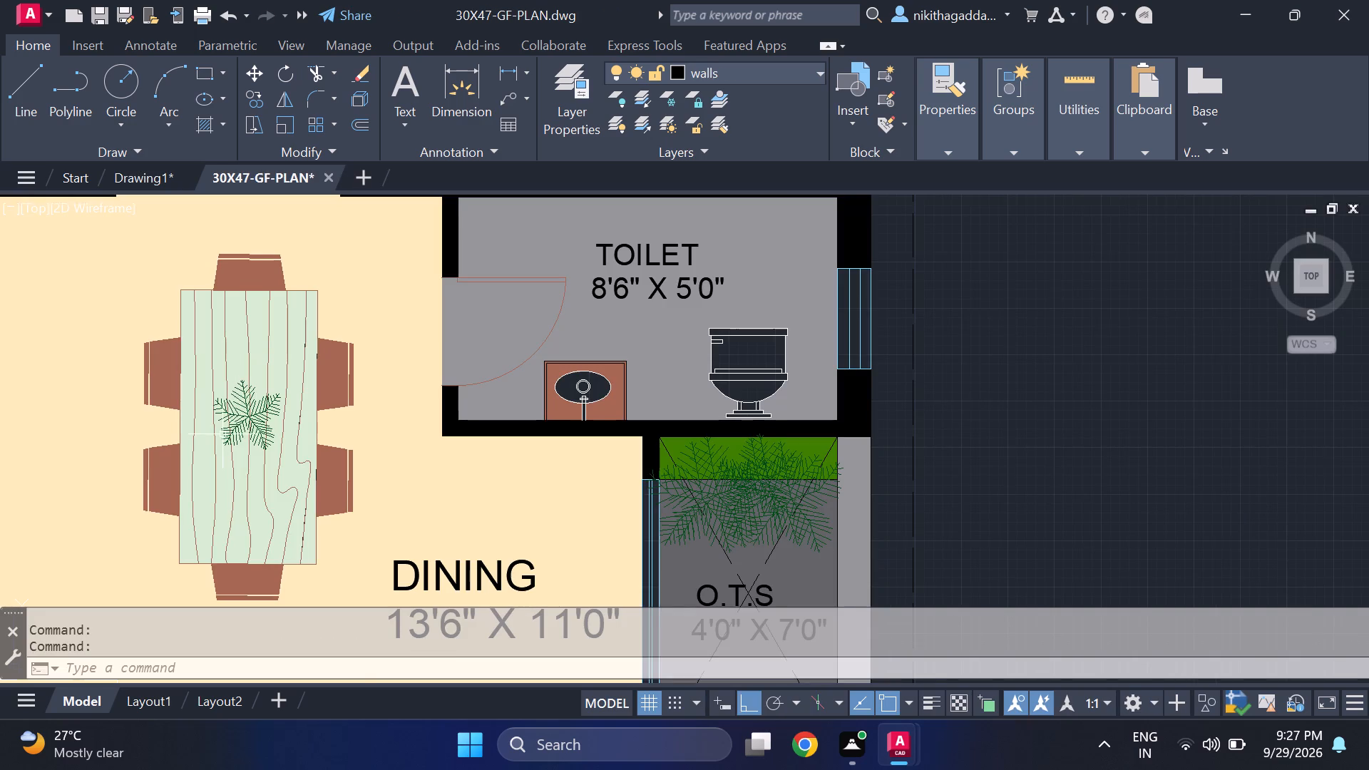
scroll(217, 444, down, 5)
scroll(160, 523, up, 4)
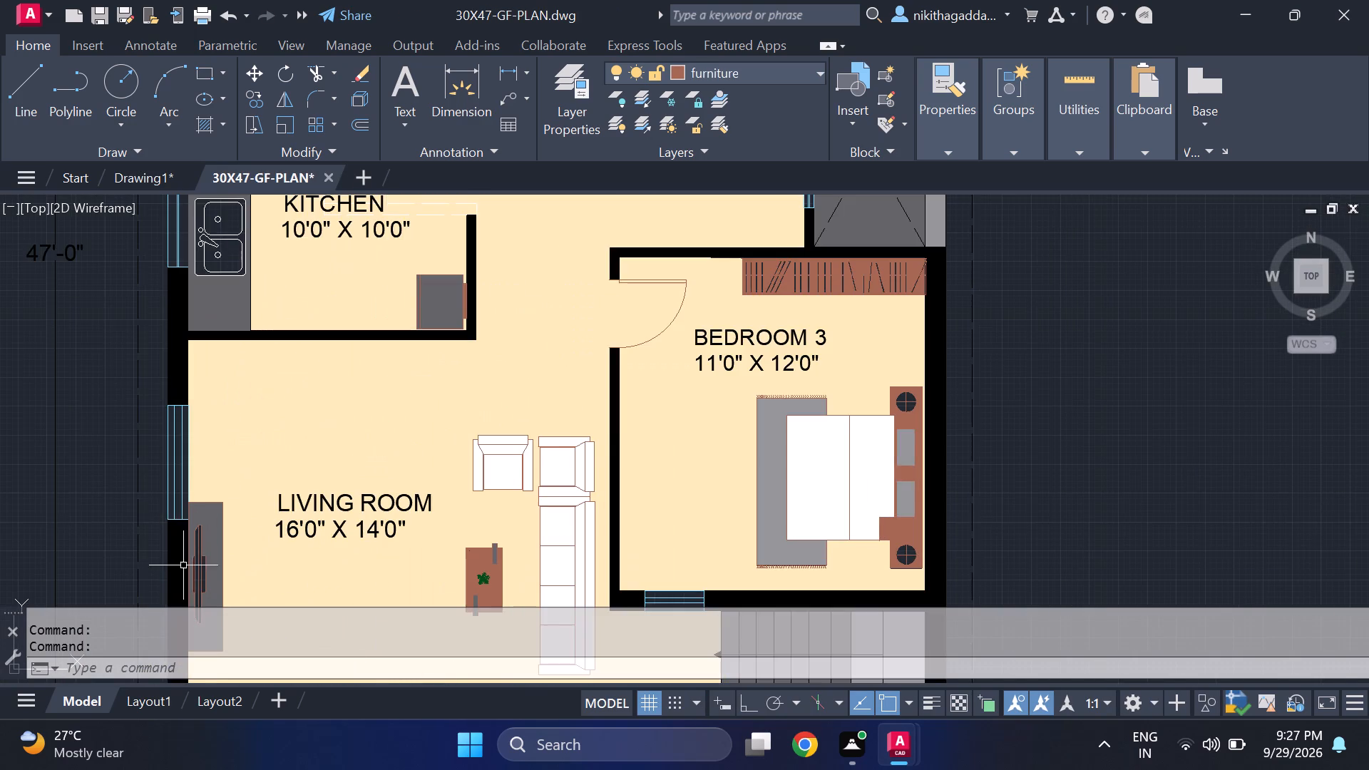
scroll(225, 578, up, 2)
click(180, 466)
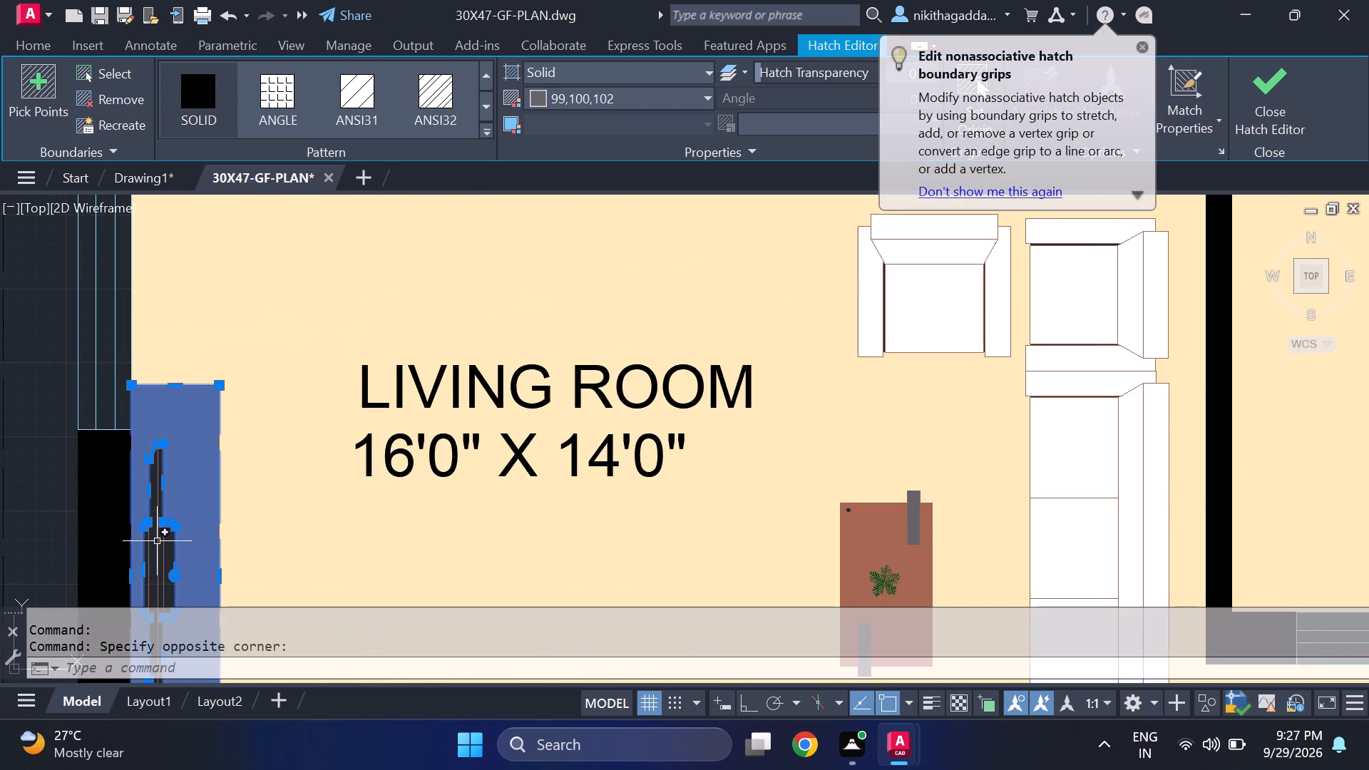
scroll(157, 541, up, 3)
click(170, 411)
click(111, 550)
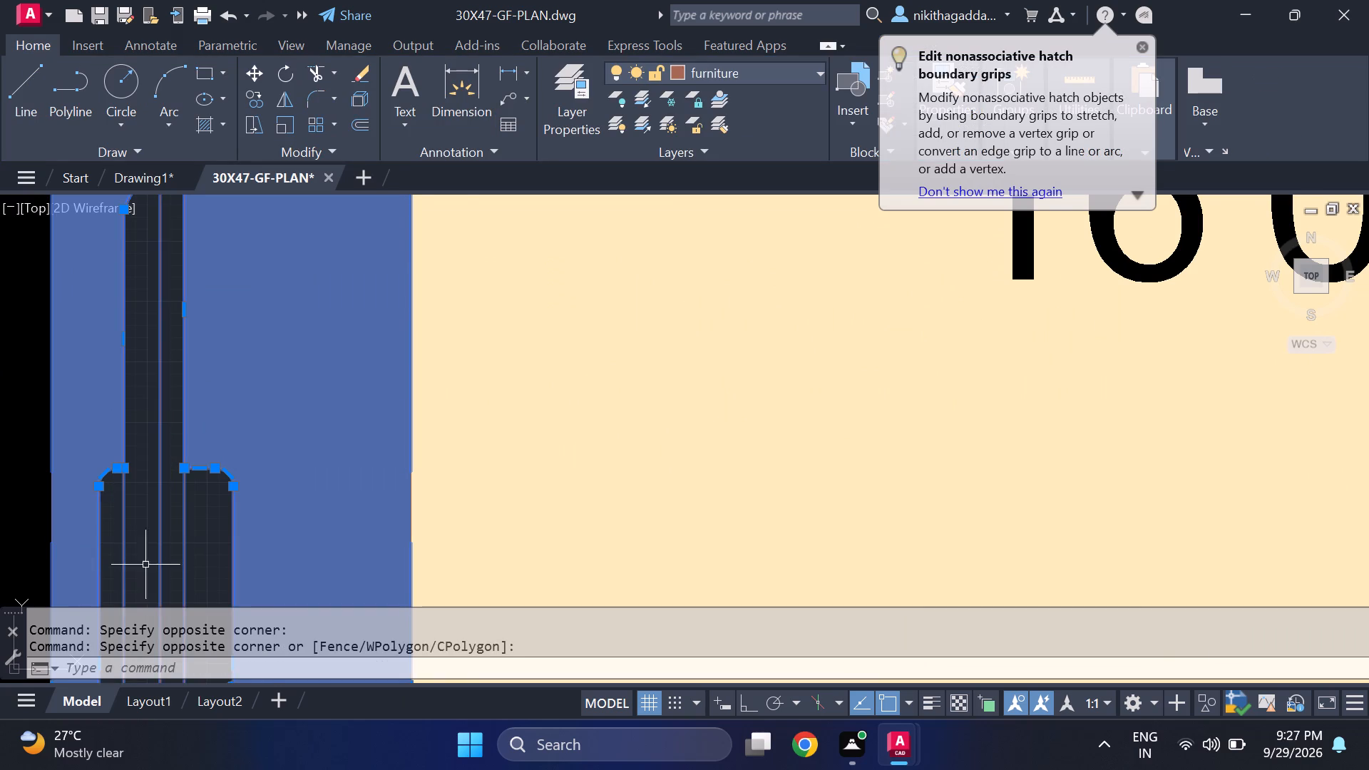
middle_drag(158, 567, 212, 362)
scroll(250, 364, down, 4)
scroll(260, 454, up, 3)
scroll(260, 462, down, 3)
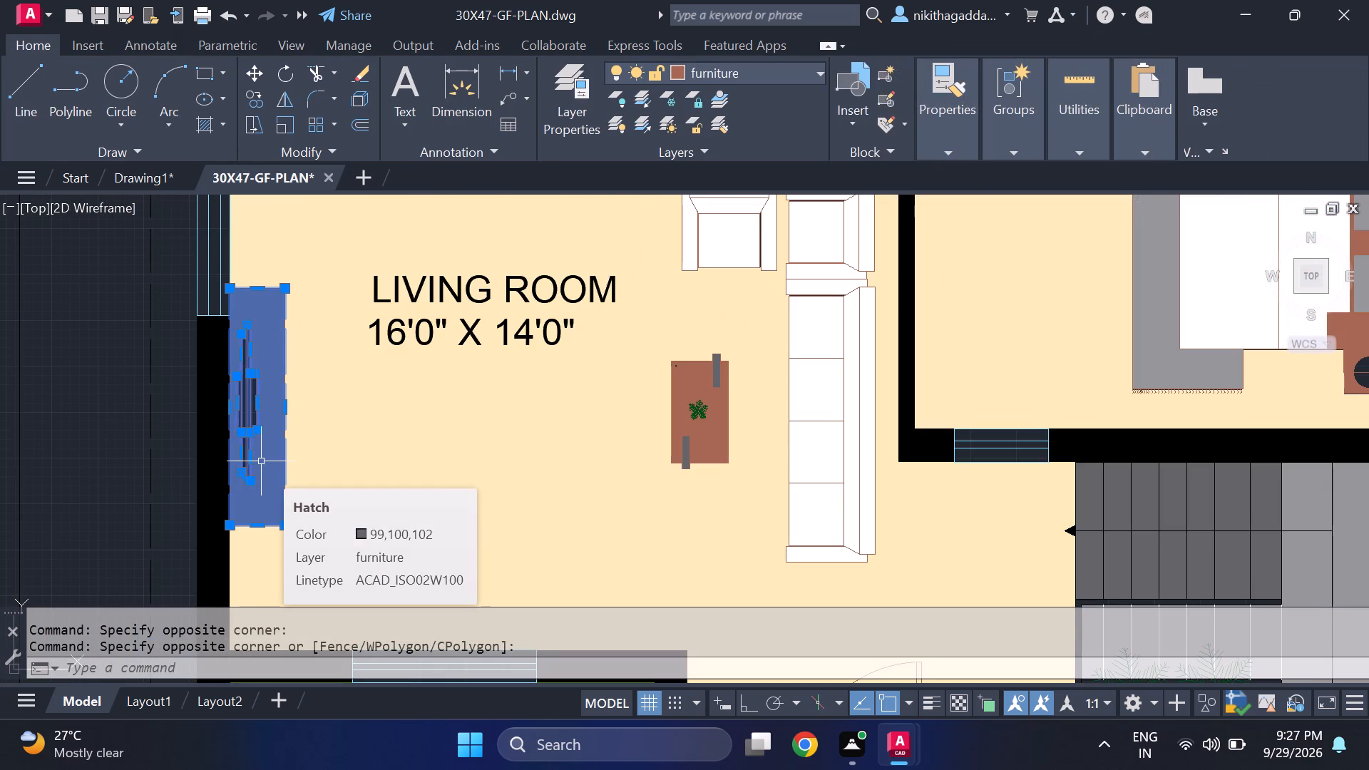
key(ctrl+c)
Paste the copied TV unit into Drawing1, in the empty space outside the house's living room wall.
click(138, 170)
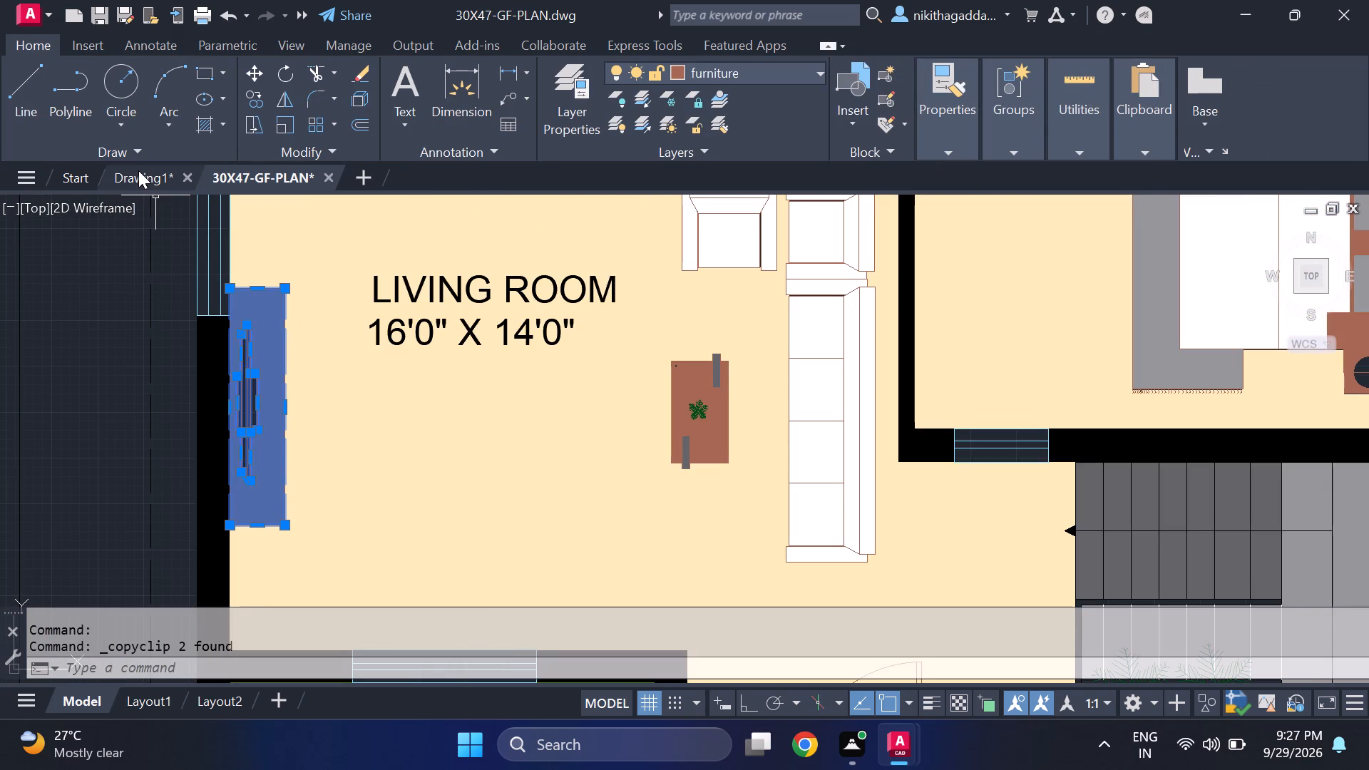
key(ctrl+v)
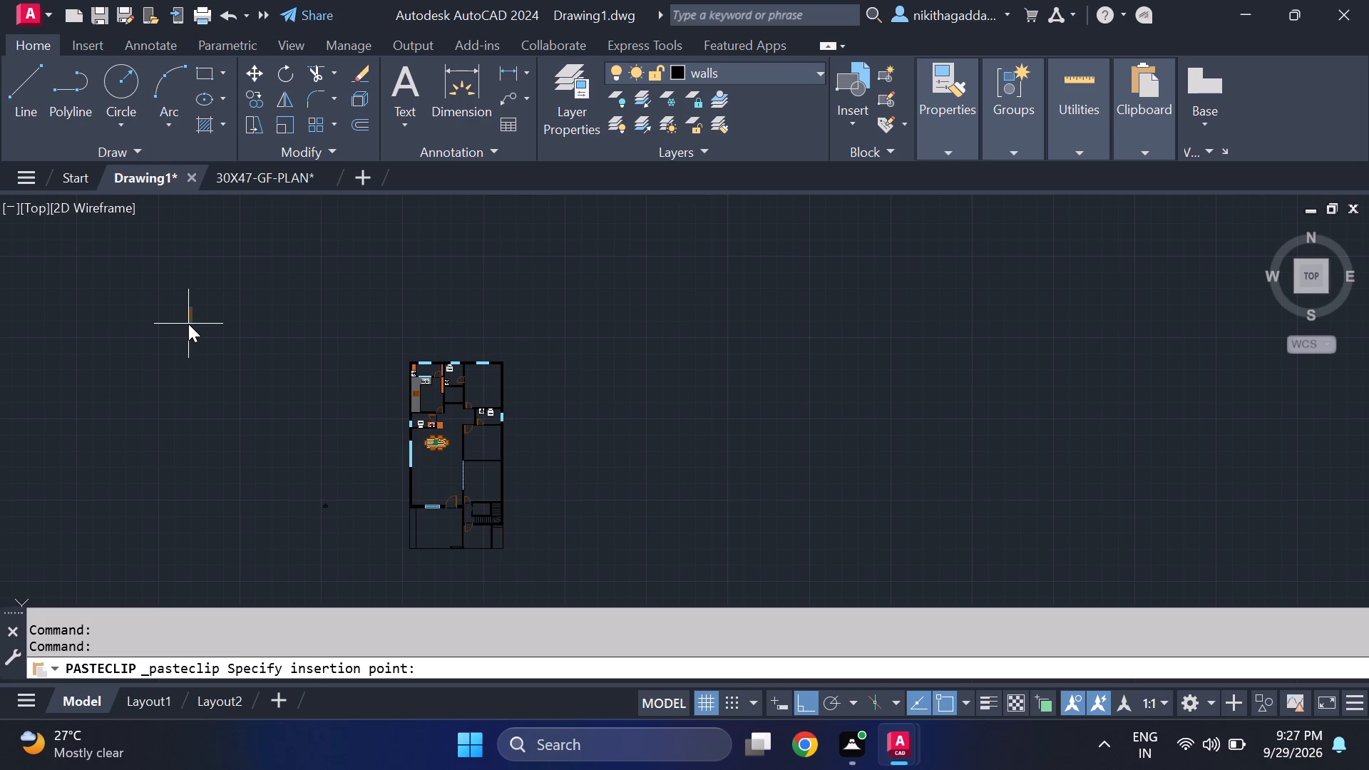
scroll(365, 505, up, 3)
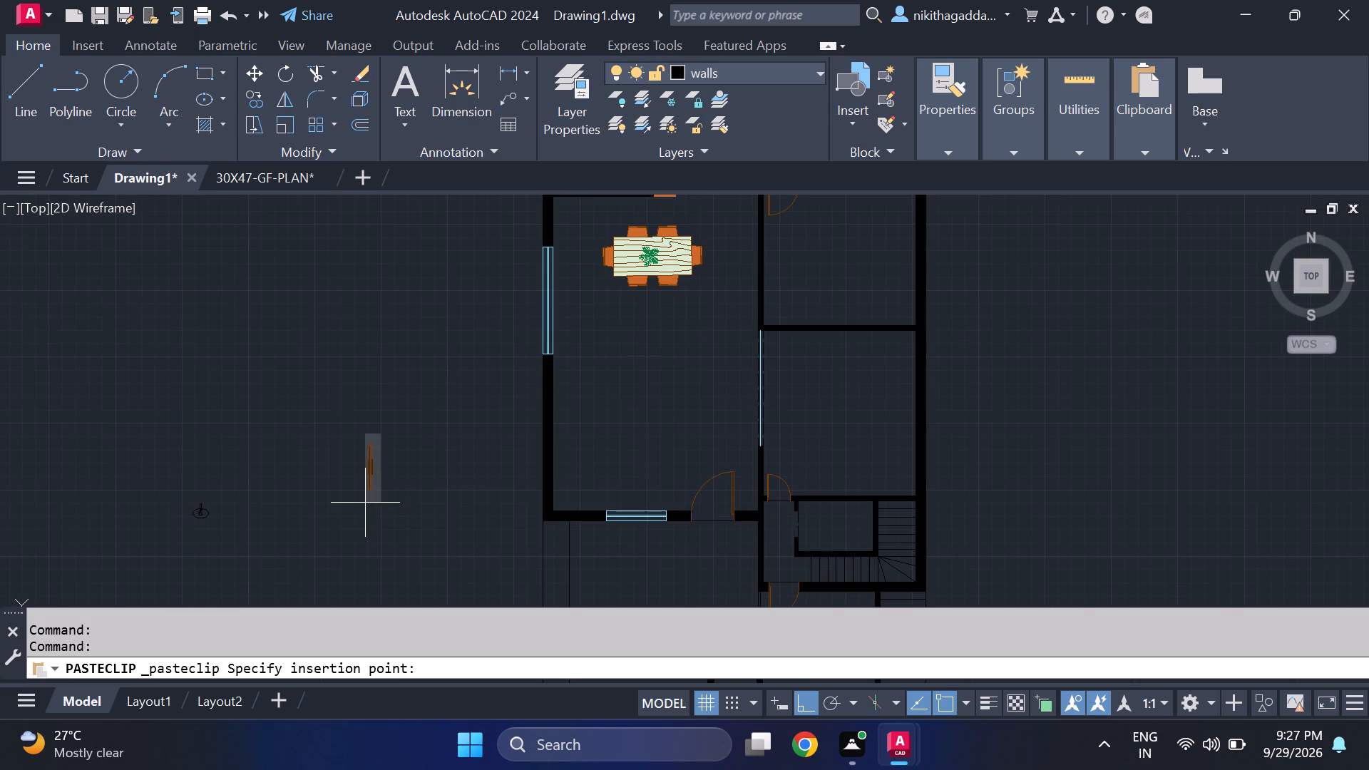
click(365, 503)
Move the pasted TV and its grey cabinet hatch to the inner face of the living room's outer wall, with Ortho off.
scroll(371, 456, up, 7)
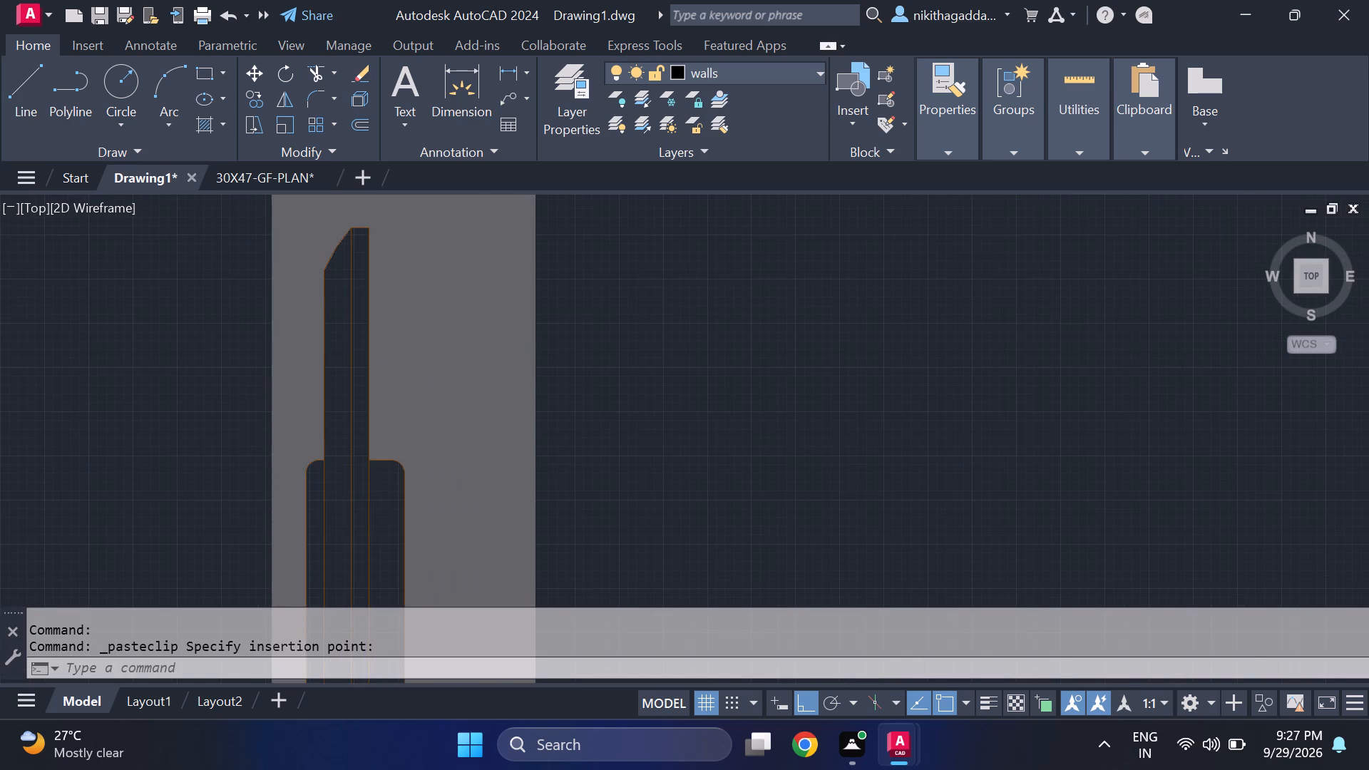
scroll(367, 496, down, 5)
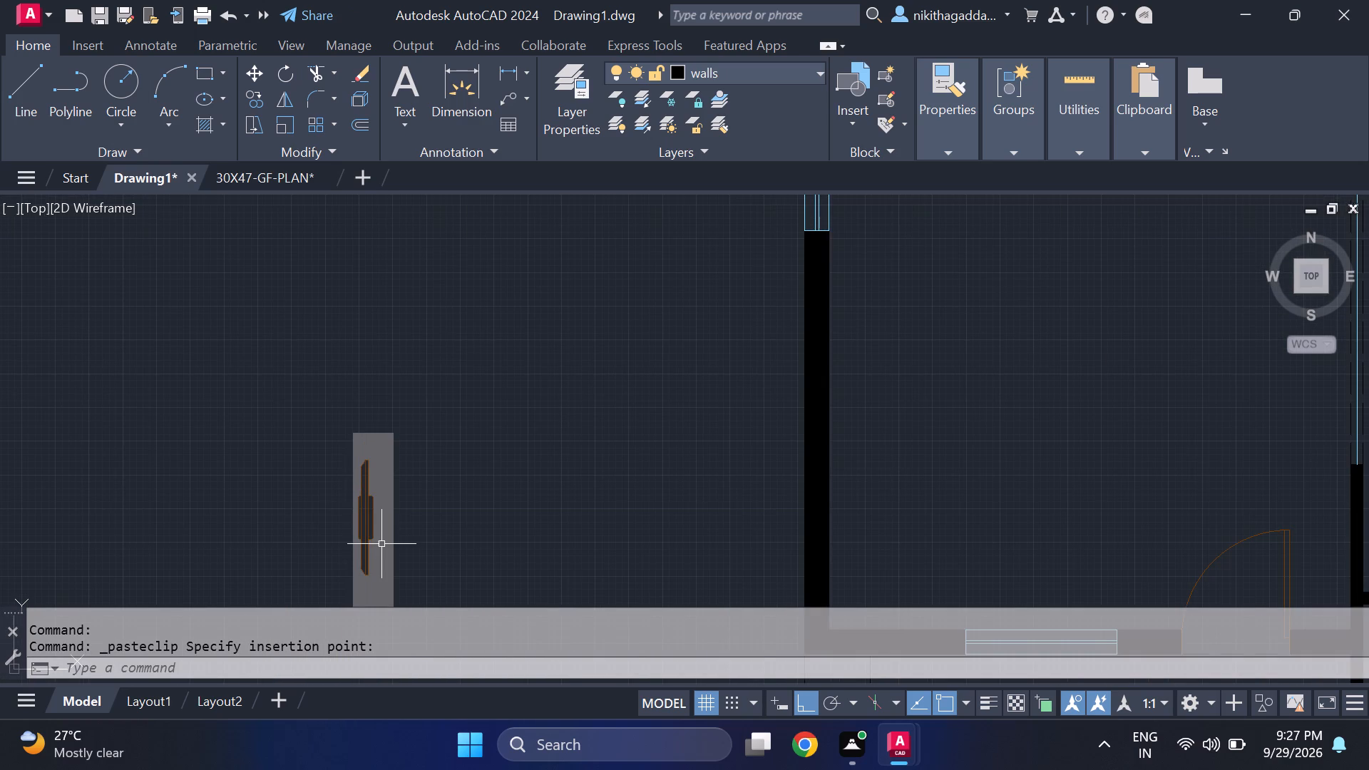
middle_drag(381, 545, 384, 419)
scroll(387, 404, up, 2)
scroll(387, 404, down, 2)
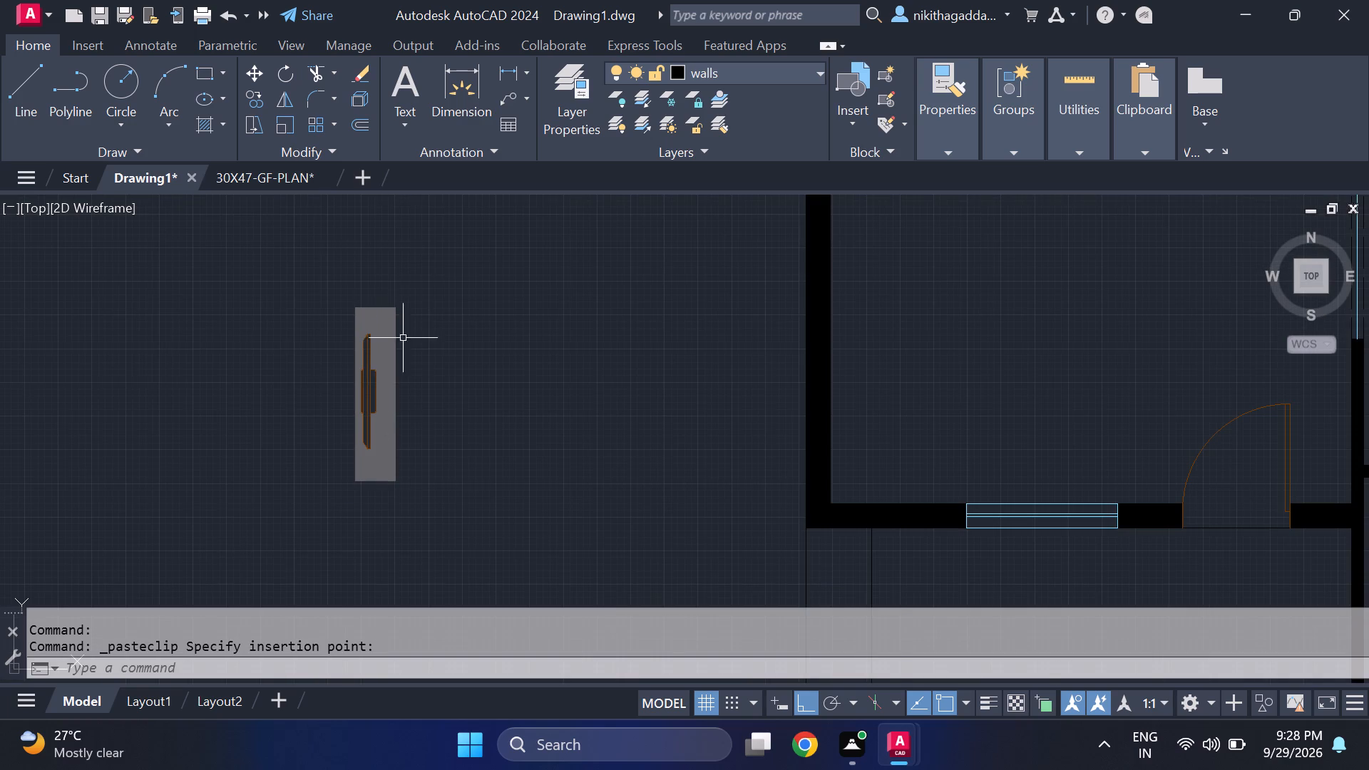
scroll(395, 335, up, 3)
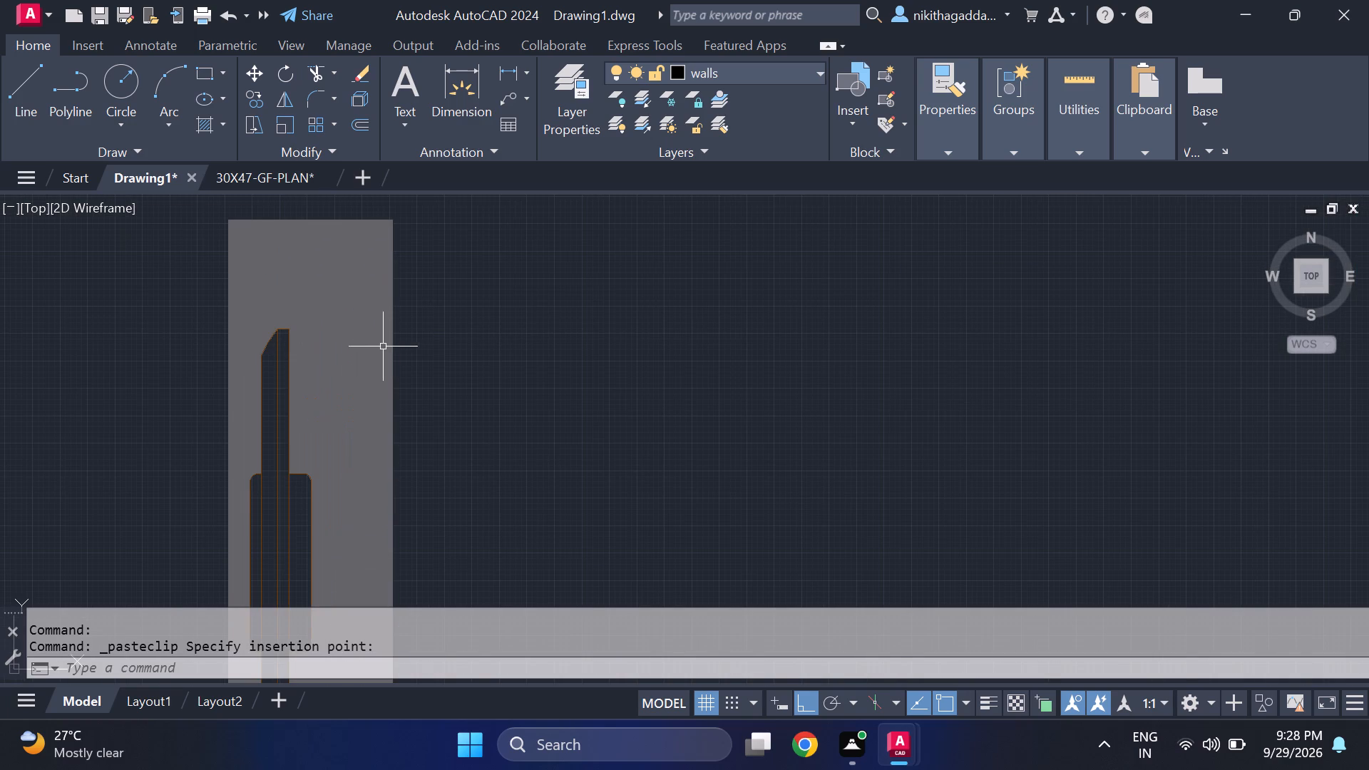
scroll(374, 352, down, 4)
drag(411, 279, 409, 288)
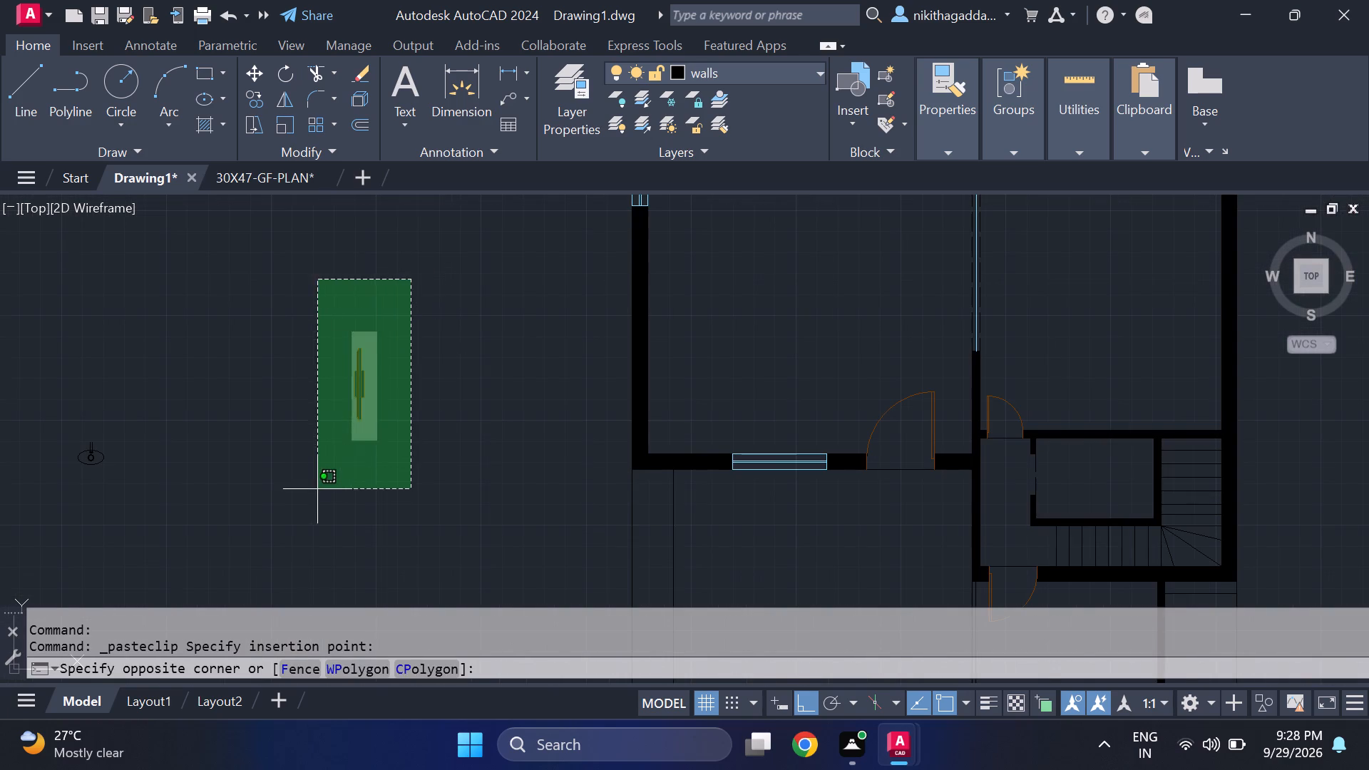
click(314, 491)
scroll(343, 425, up, 2)
key(m)
key(Return)
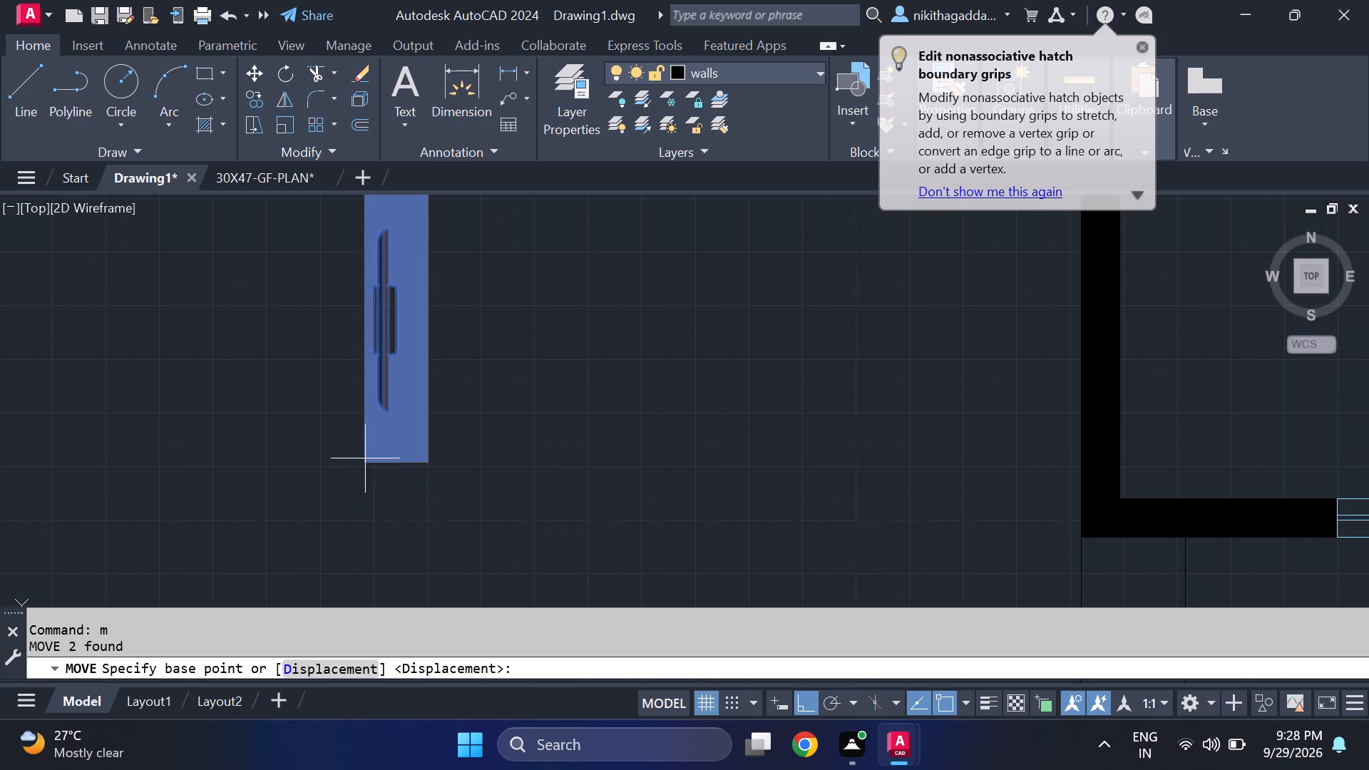
click(363, 463)
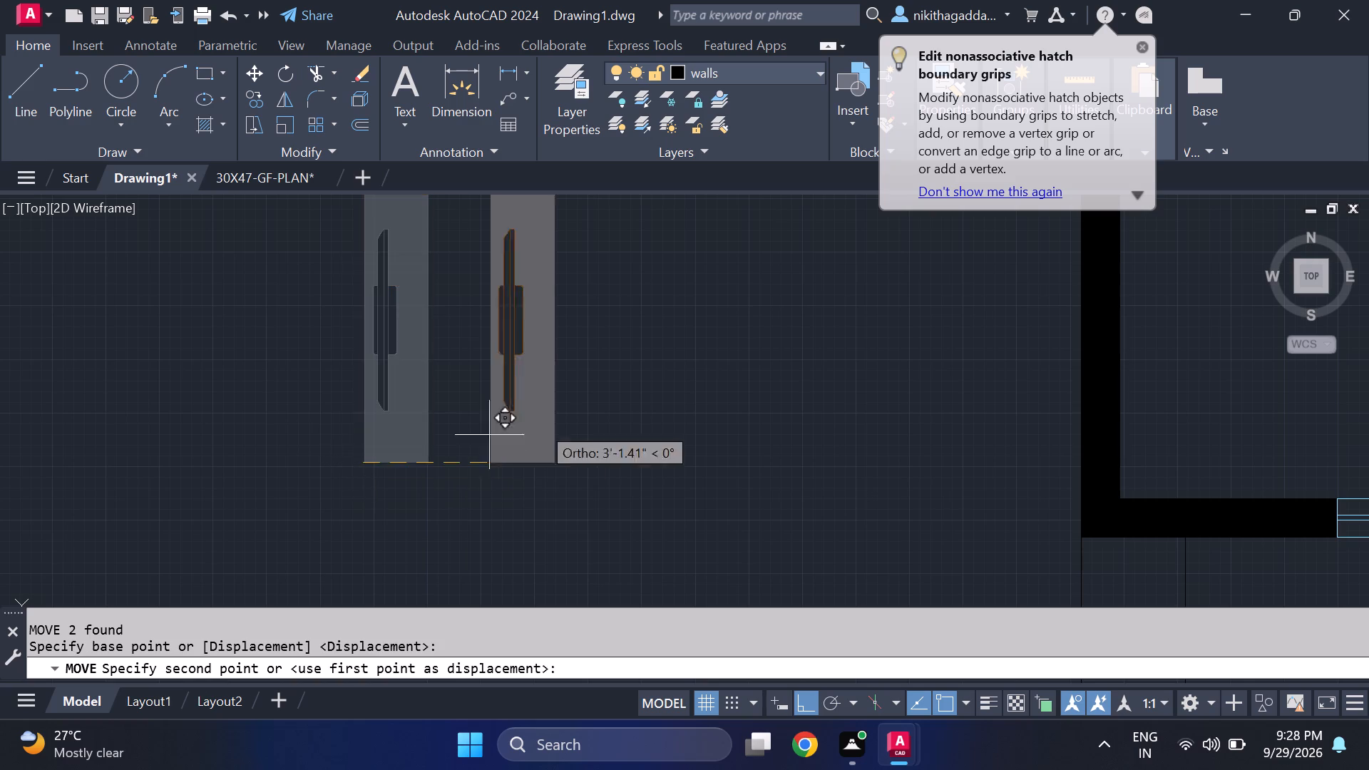
scroll(689, 381, down, 2)
middle_drag(686, 387, 198, 533)
key(F8)
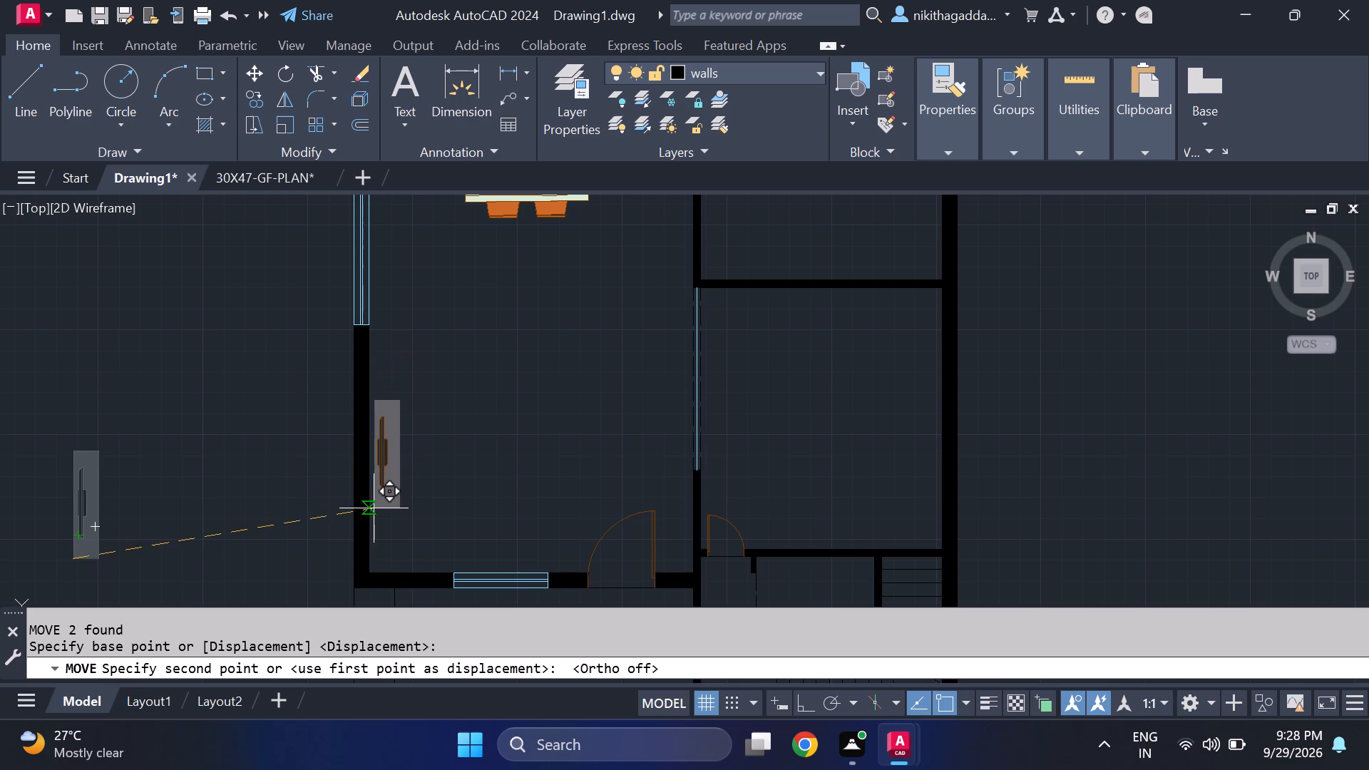
scroll(370, 519, up, 2)
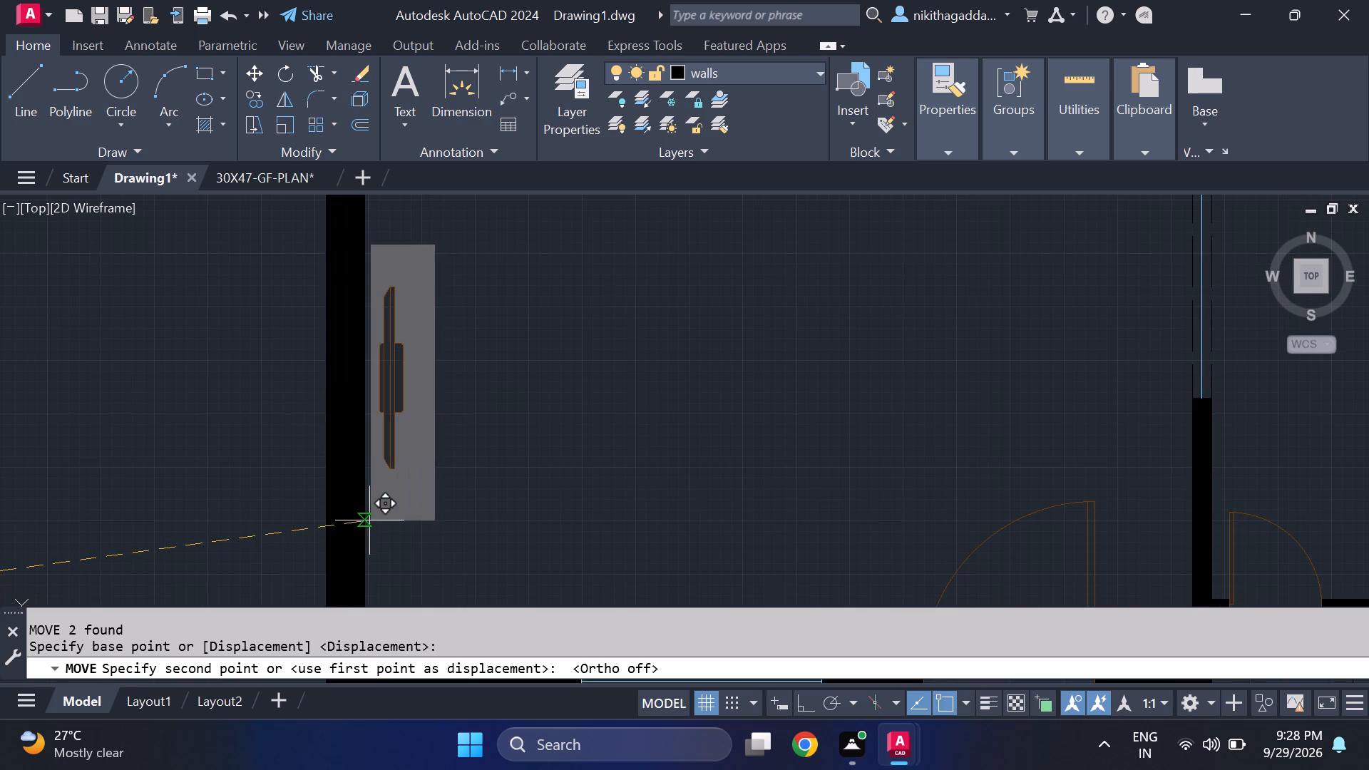
scroll(369, 520, up, 4)
click(341, 531)
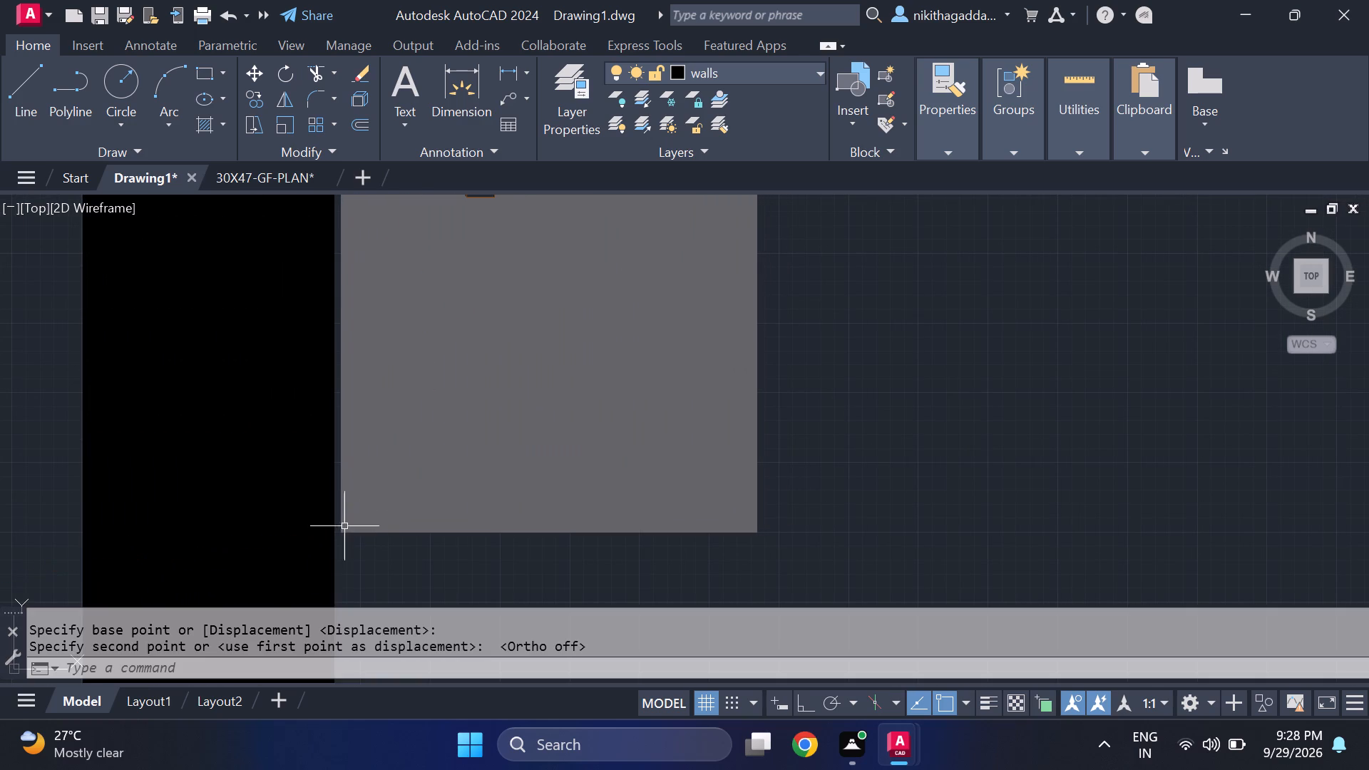
Delete the leftover washbasin symbol lying in the empty space outside the house plan.
scroll(403, 530, down, 8)
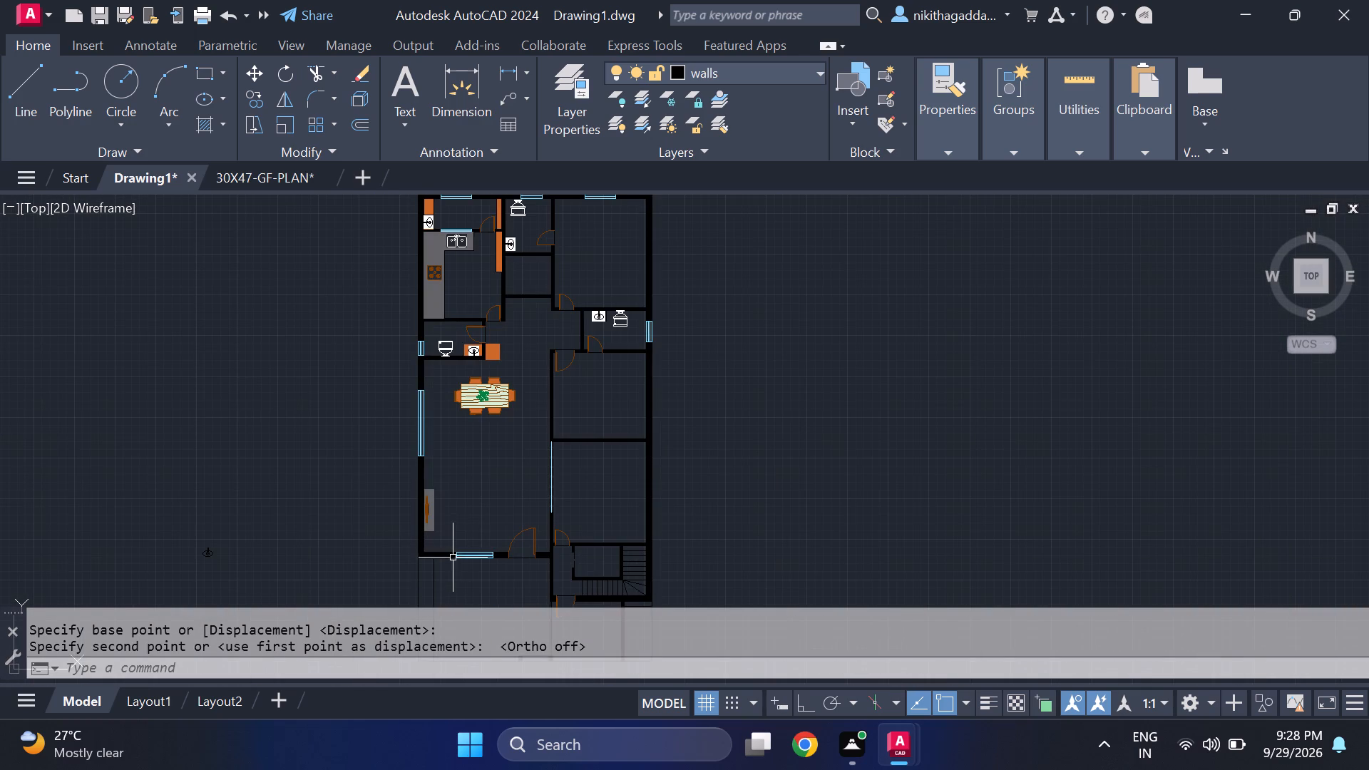
scroll(423, 568, up, 2)
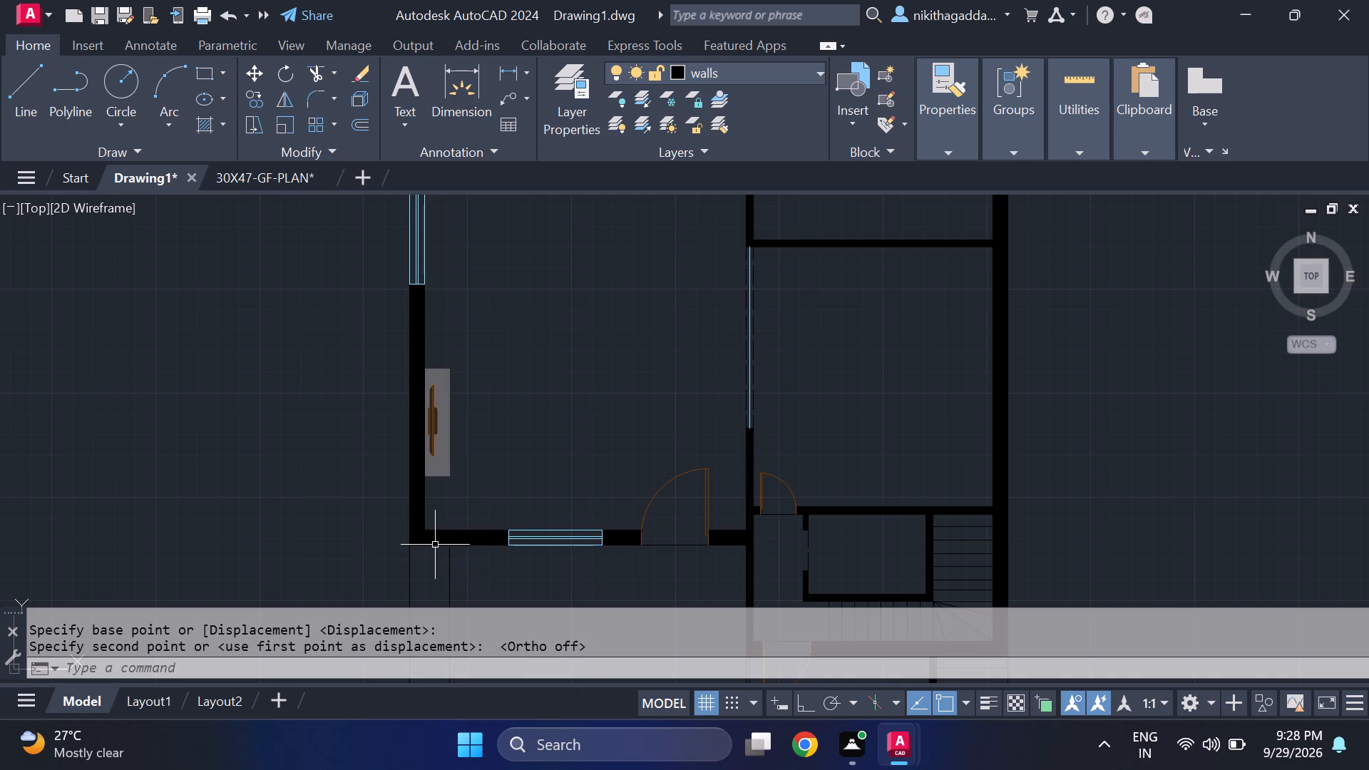
scroll(441, 539, down, 1)
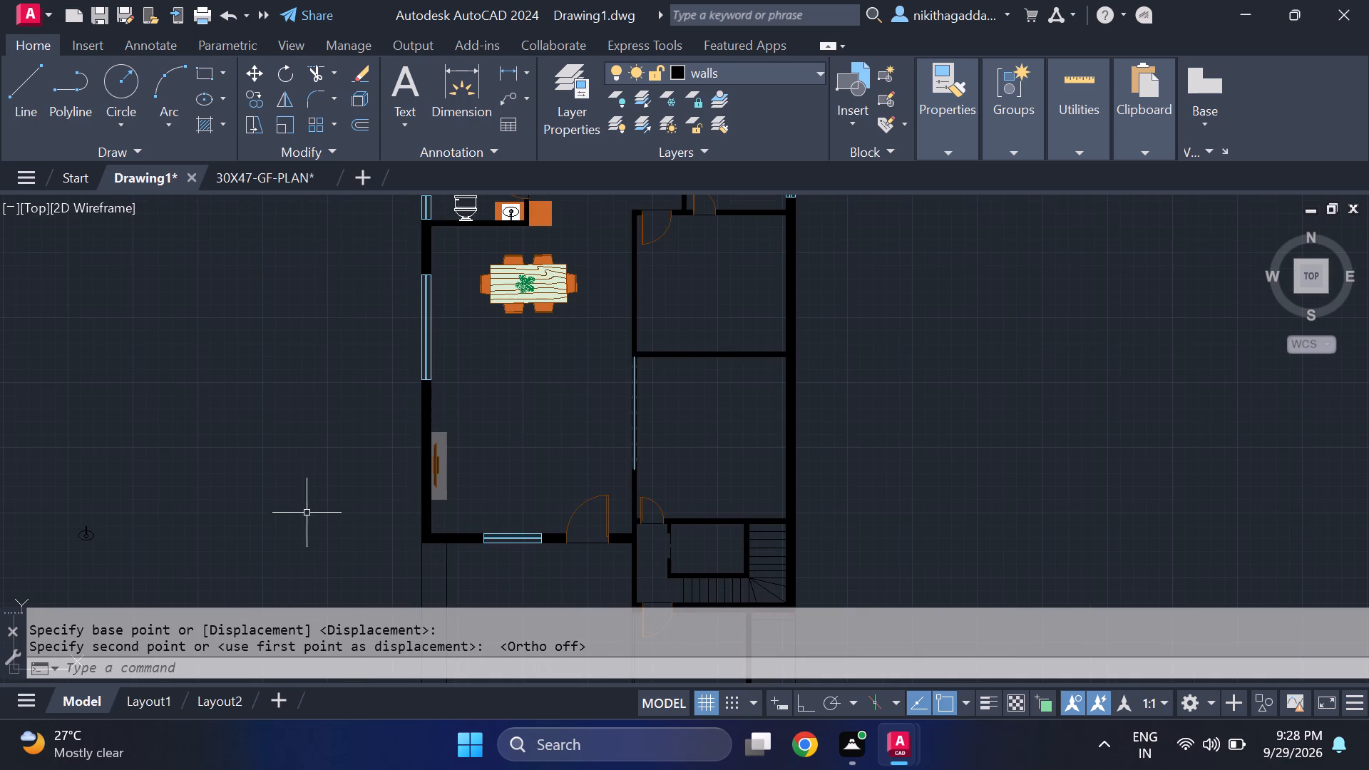
scroll(303, 505, down, 2)
middle_drag(187, 503, 600, 414)
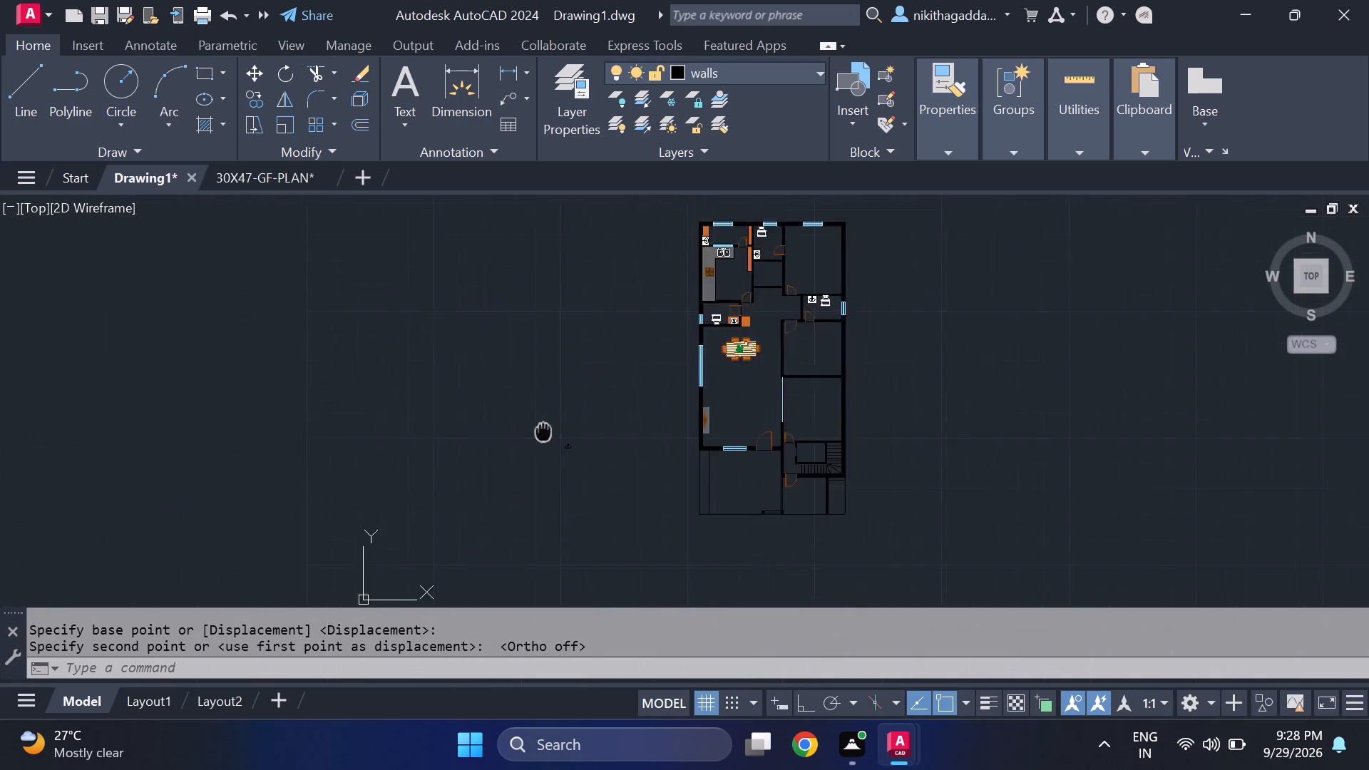
middle_drag(600, 414, 639, 406)
scroll(658, 410, up, 3)
scroll(767, 438, up, 2)
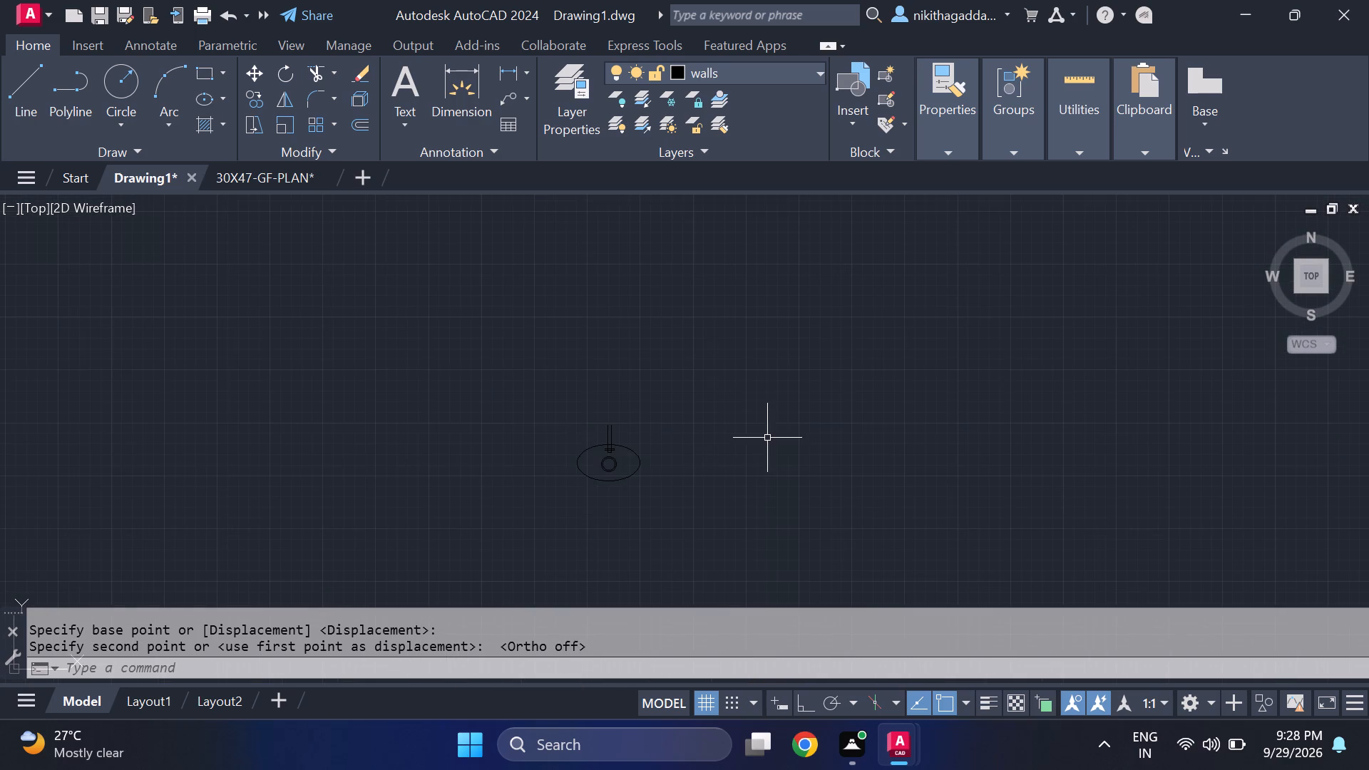
drag(758, 416, 751, 419)
click(478, 507)
key(Delete)
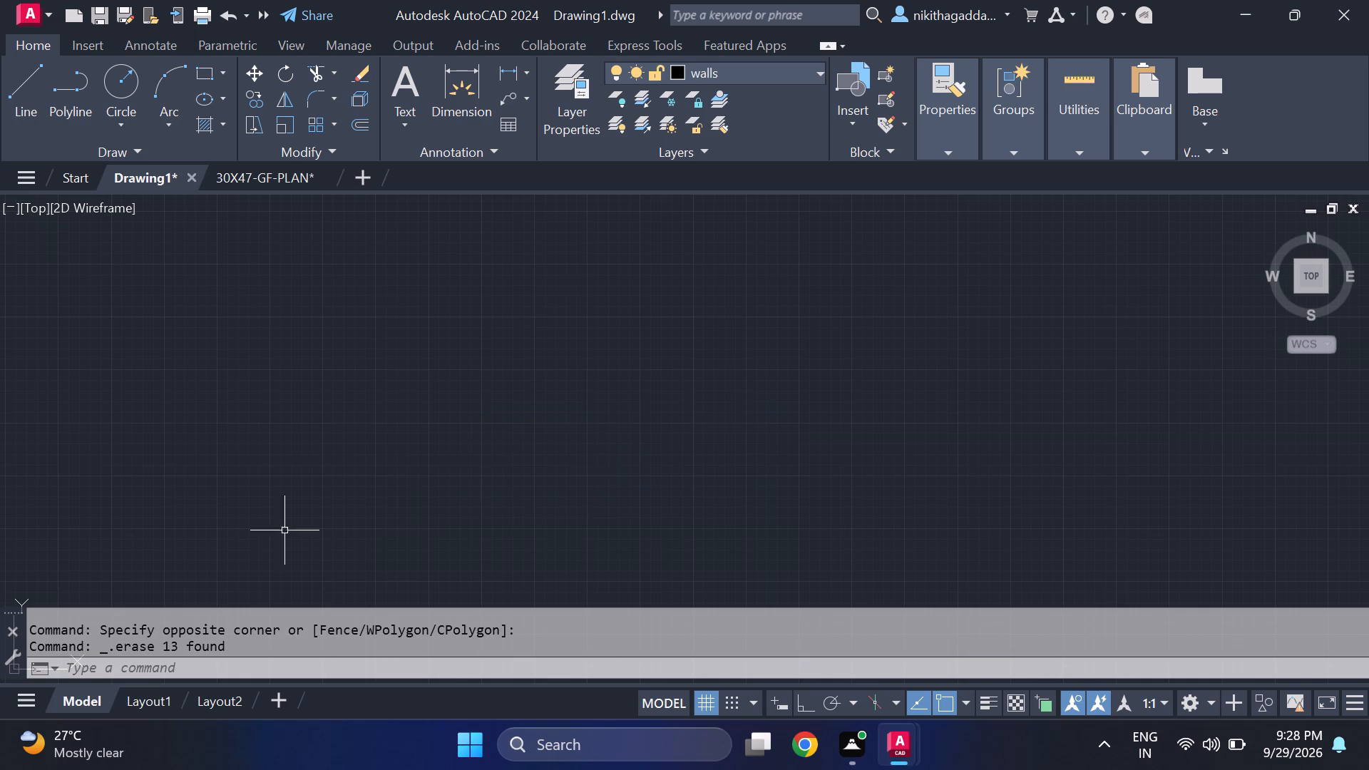
In the 30X47-GF-PLAN drawing, copy the living room sofa set and the brown coffee table with its plant to the clipboard.
scroll(292, 509, down, 4)
scroll(416, 399, down, 3)
middle_drag(238, 433, 130, 442)
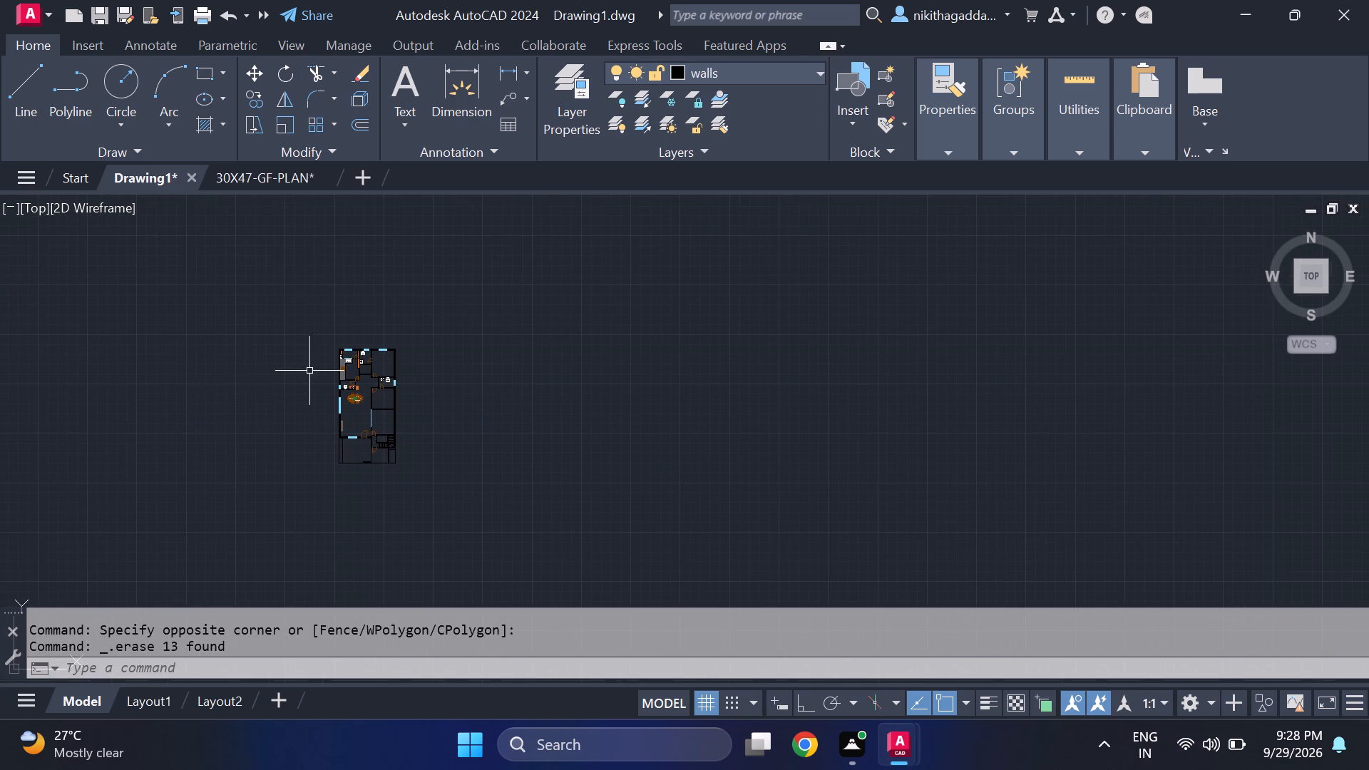
scroll(316, 393, up, 3)
scroll(462, 444, up, 2)
middle_drag(461, 448, 257, 293)
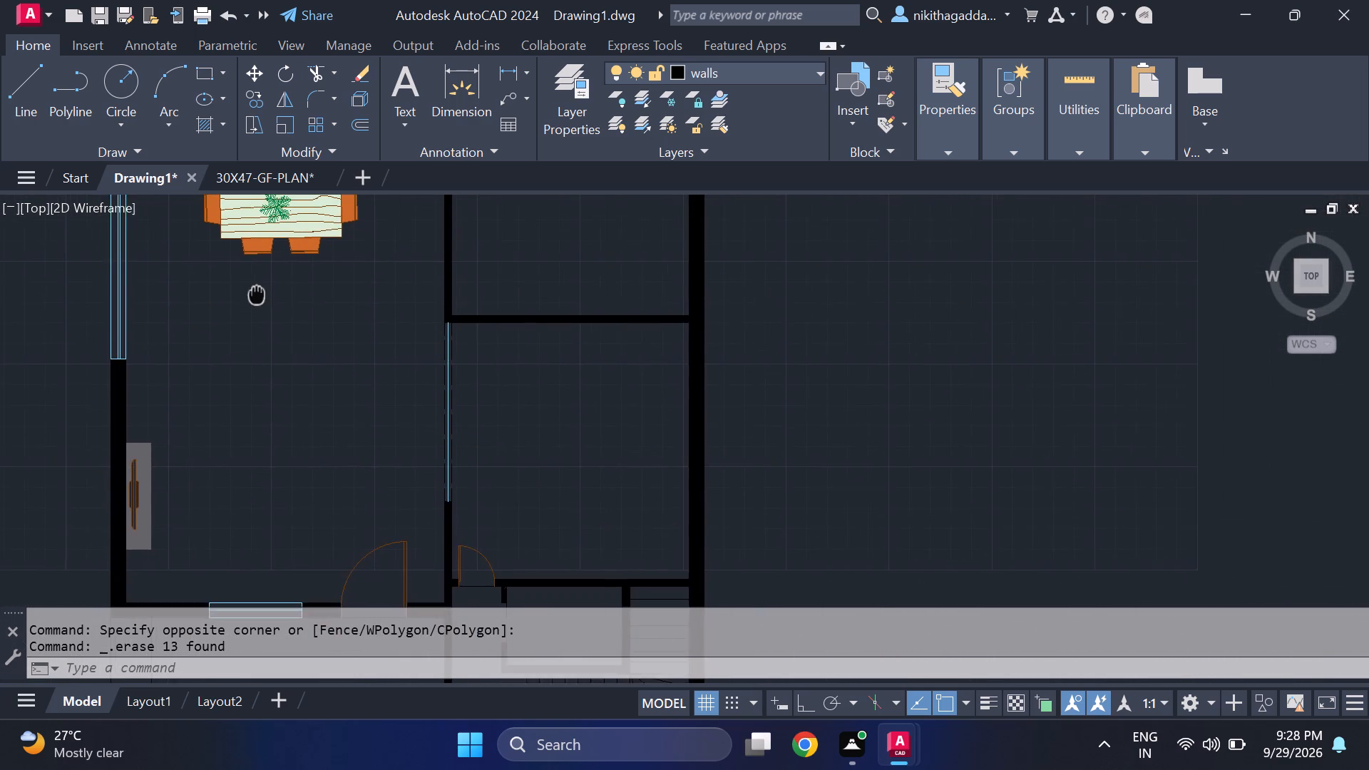
middle_drag(257, 293, 250, 332)
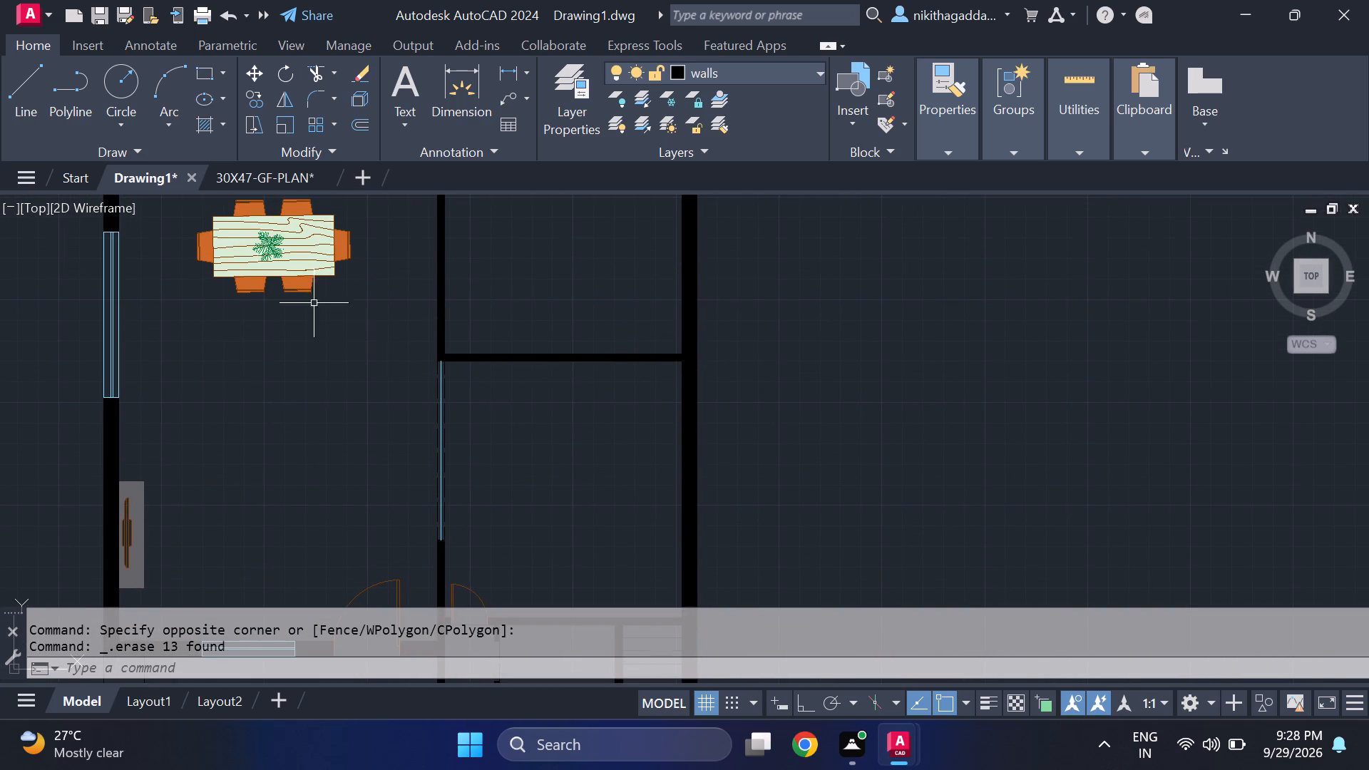
click(250, 180)
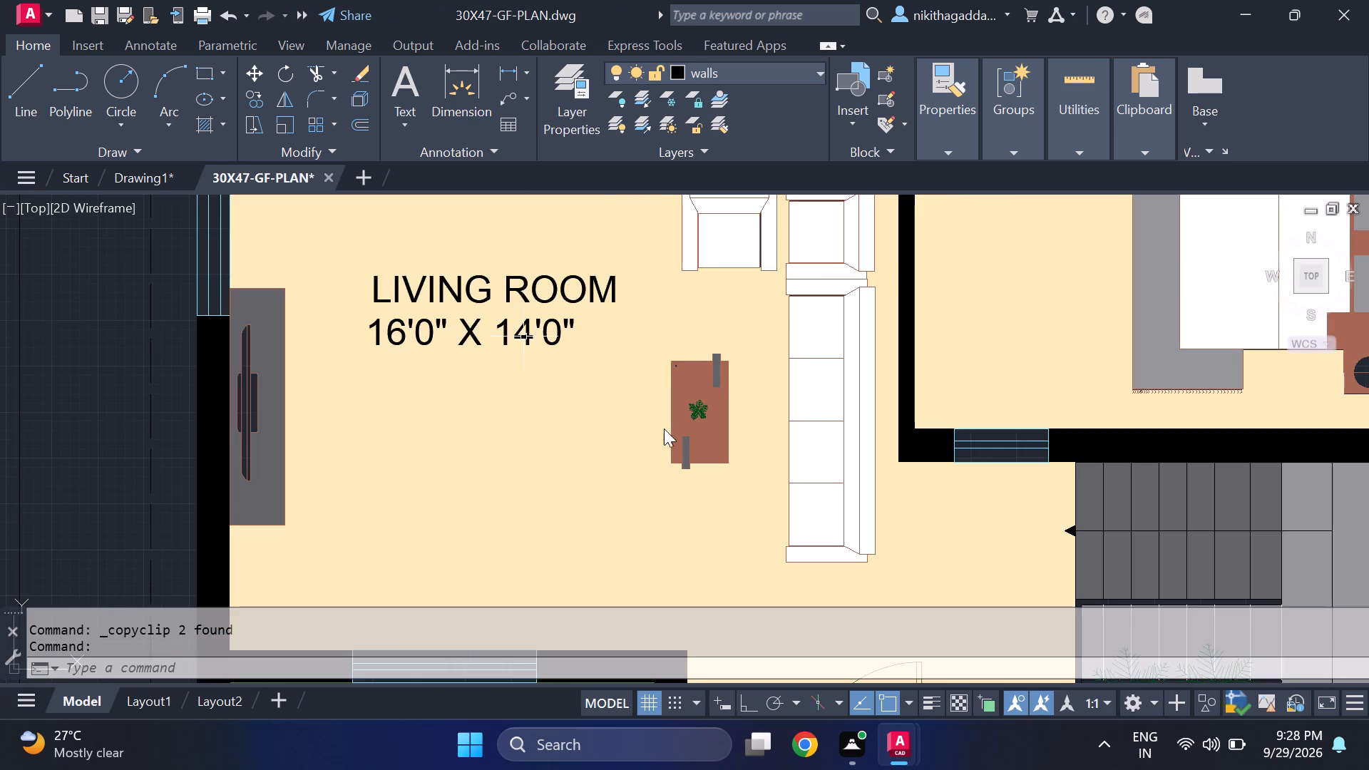
scroll(676, 436, down, 4)
scroll(711, 428, up, 6)
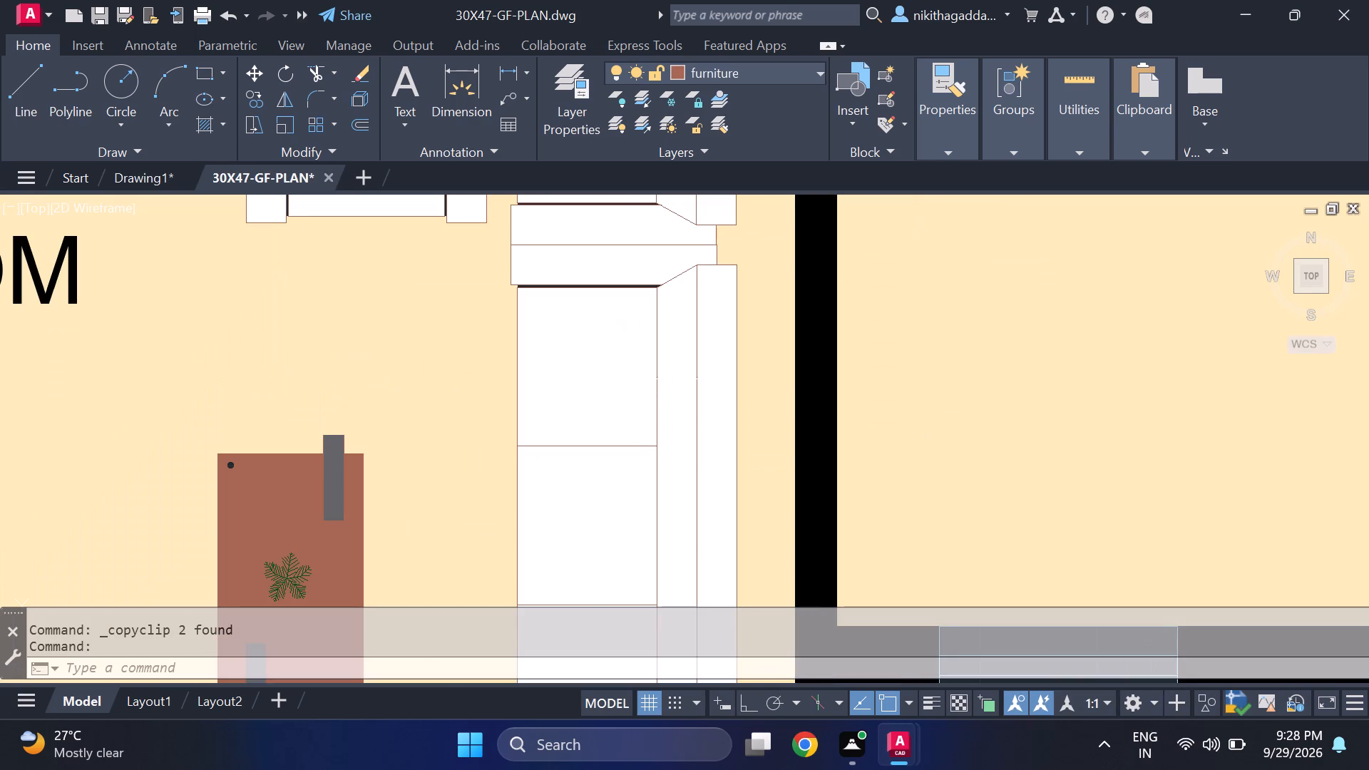
scroll(654, 348, down, 2)
scroll(650, 351, up, 2)
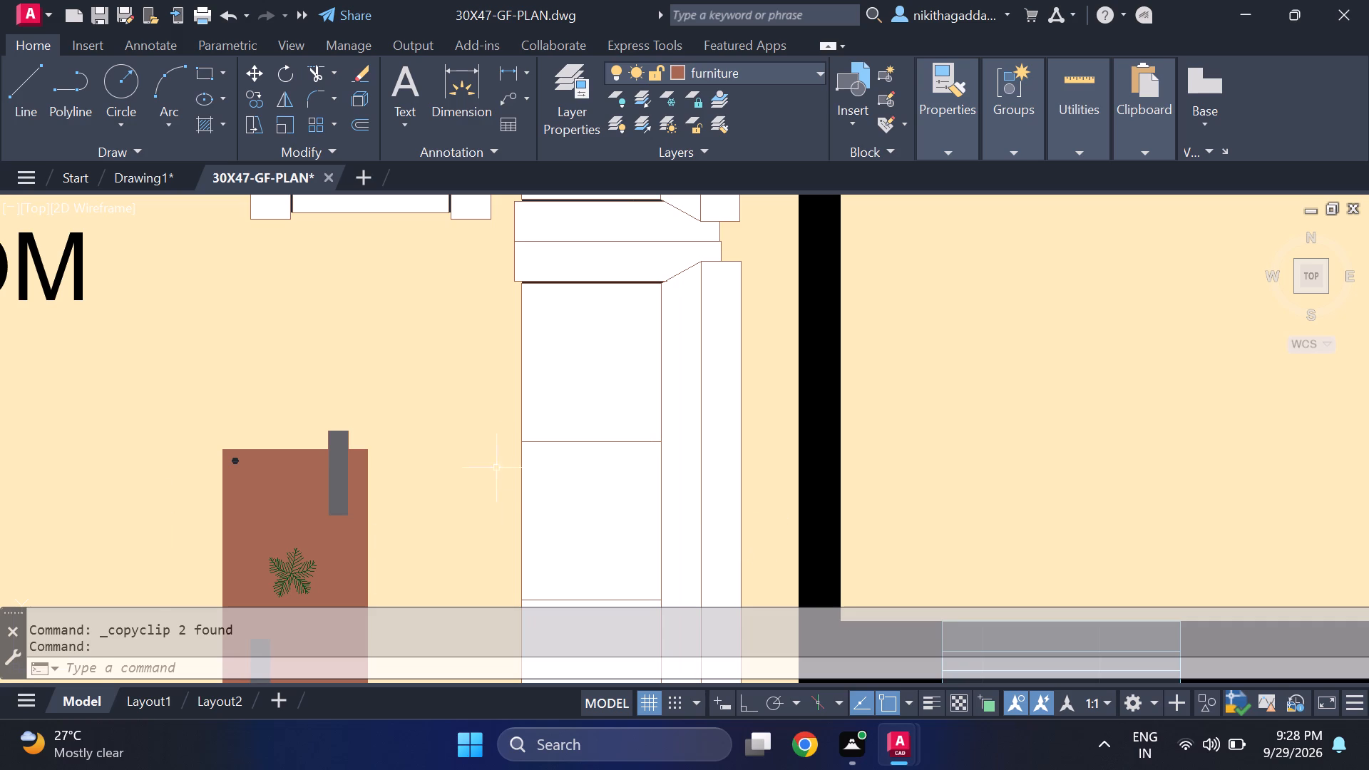
scroll(748, 451, down, 2)
scroll(707, 443, up, 1)
click(703, 409)
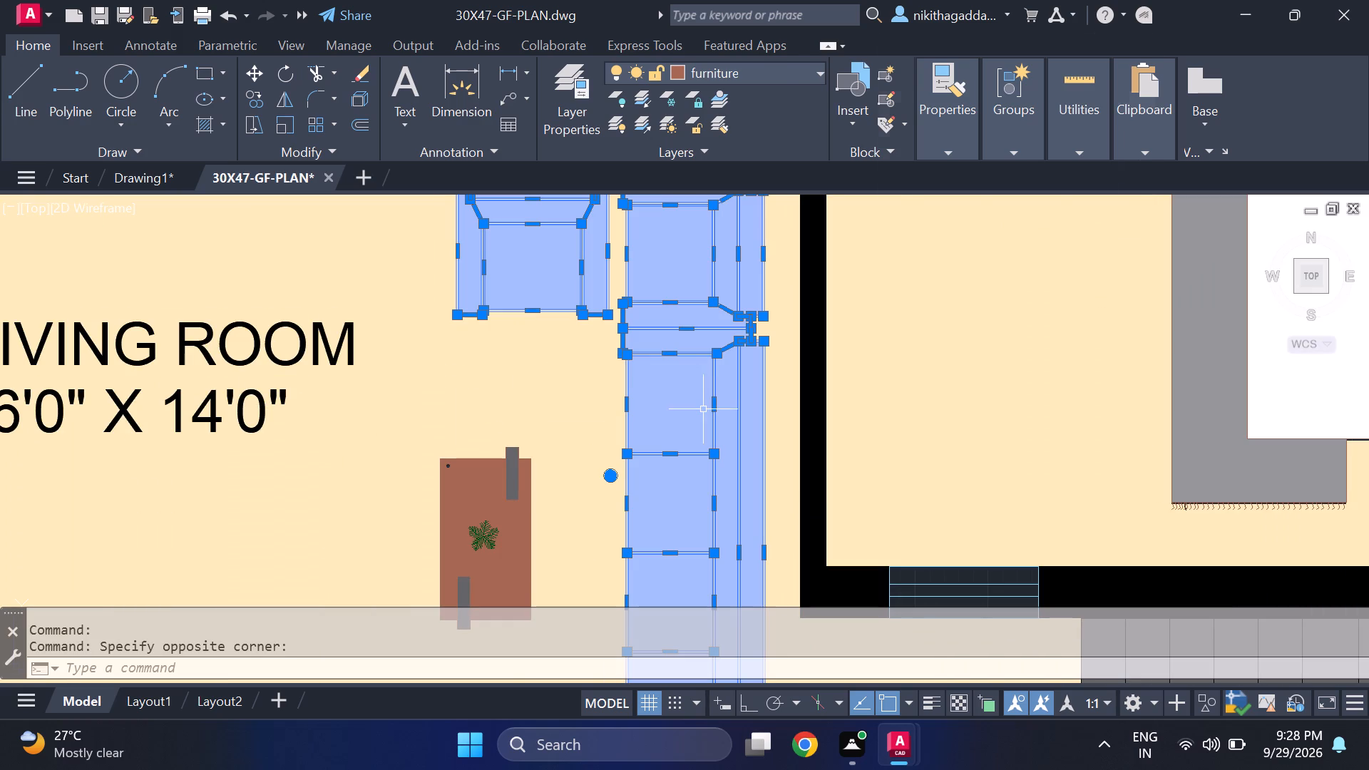
middle_drag(703, 421, 712, 496)
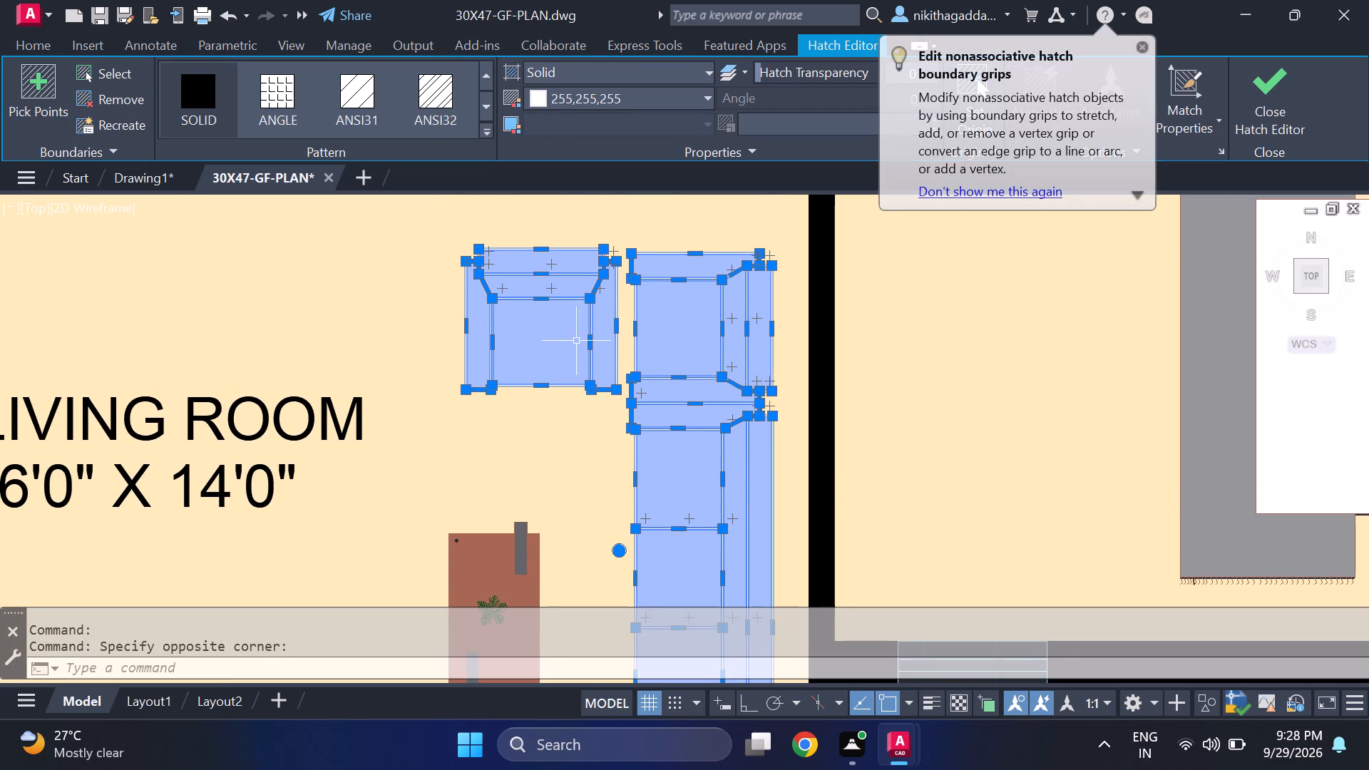
click(532, 336)
scroll(500, 299, up, 3)
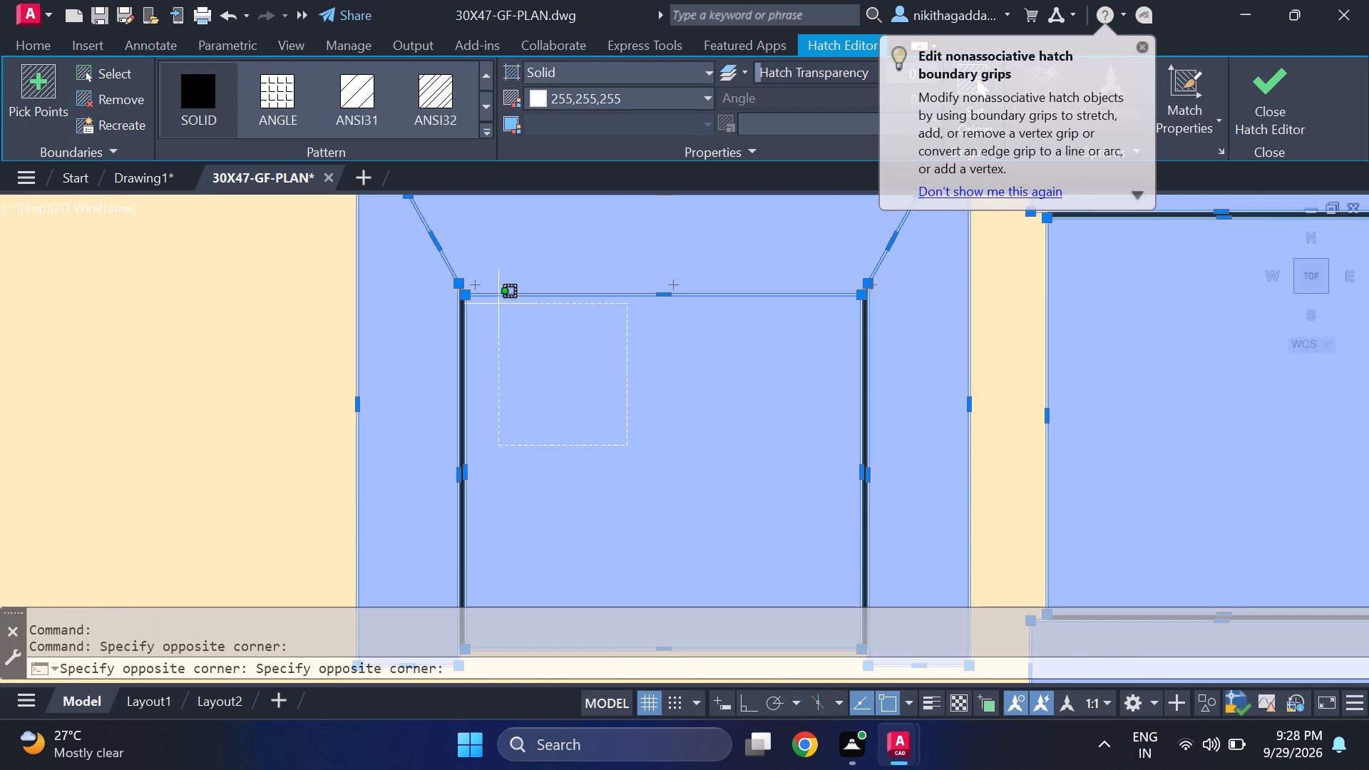
click(512, 335)
click(436, 336)
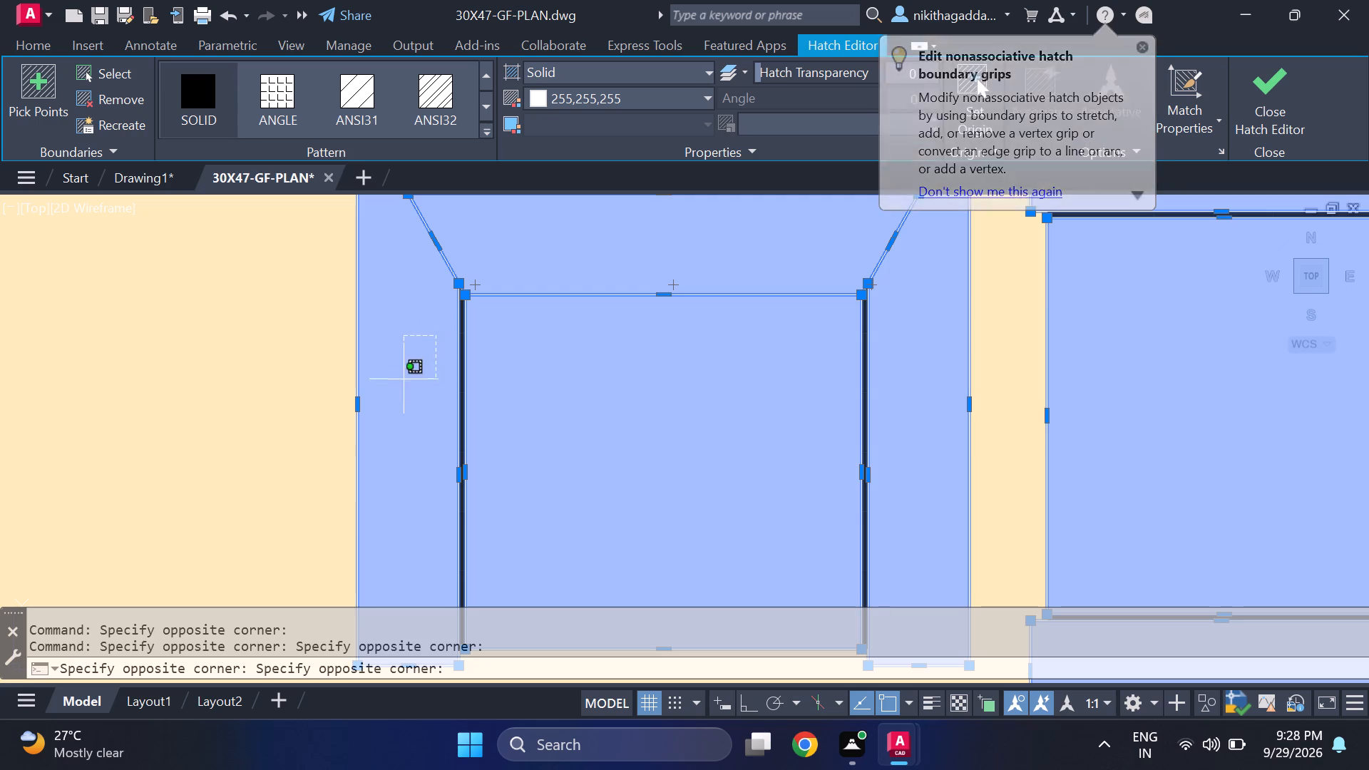
click(404, 394)
scroll(483, 431, down, 4)
middle_drag(640, 499, 619, 381)
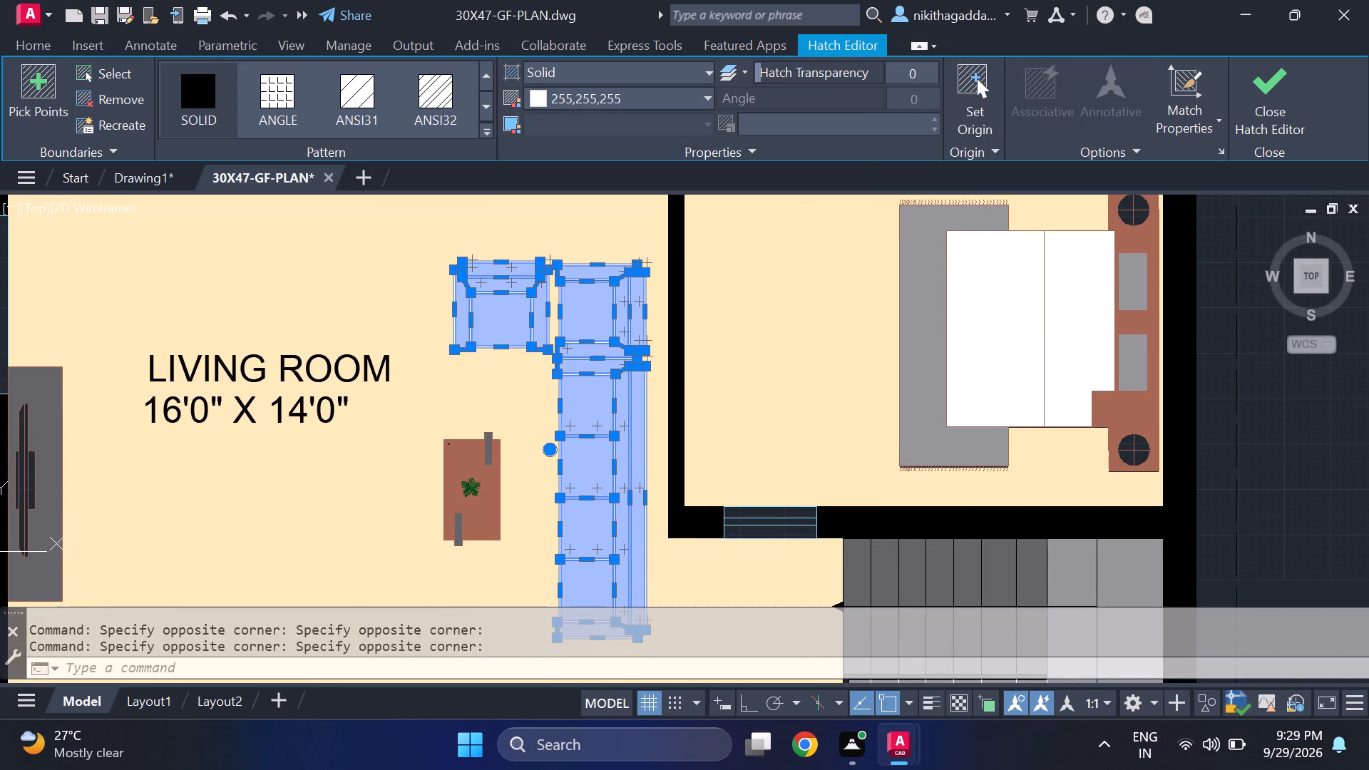
scroll(496, 445, up, 2)
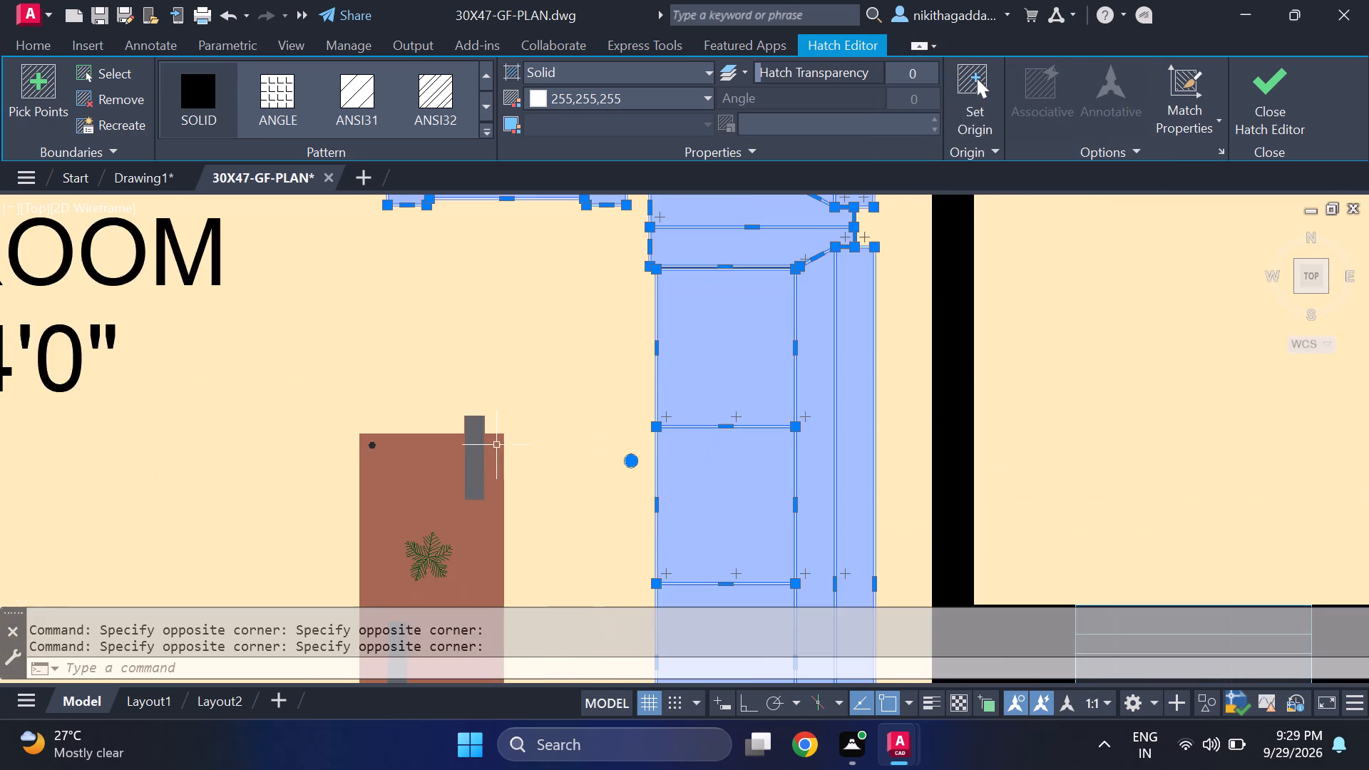
scroll(493, 448, up, 2)
drag(493, 445, 475, 461)
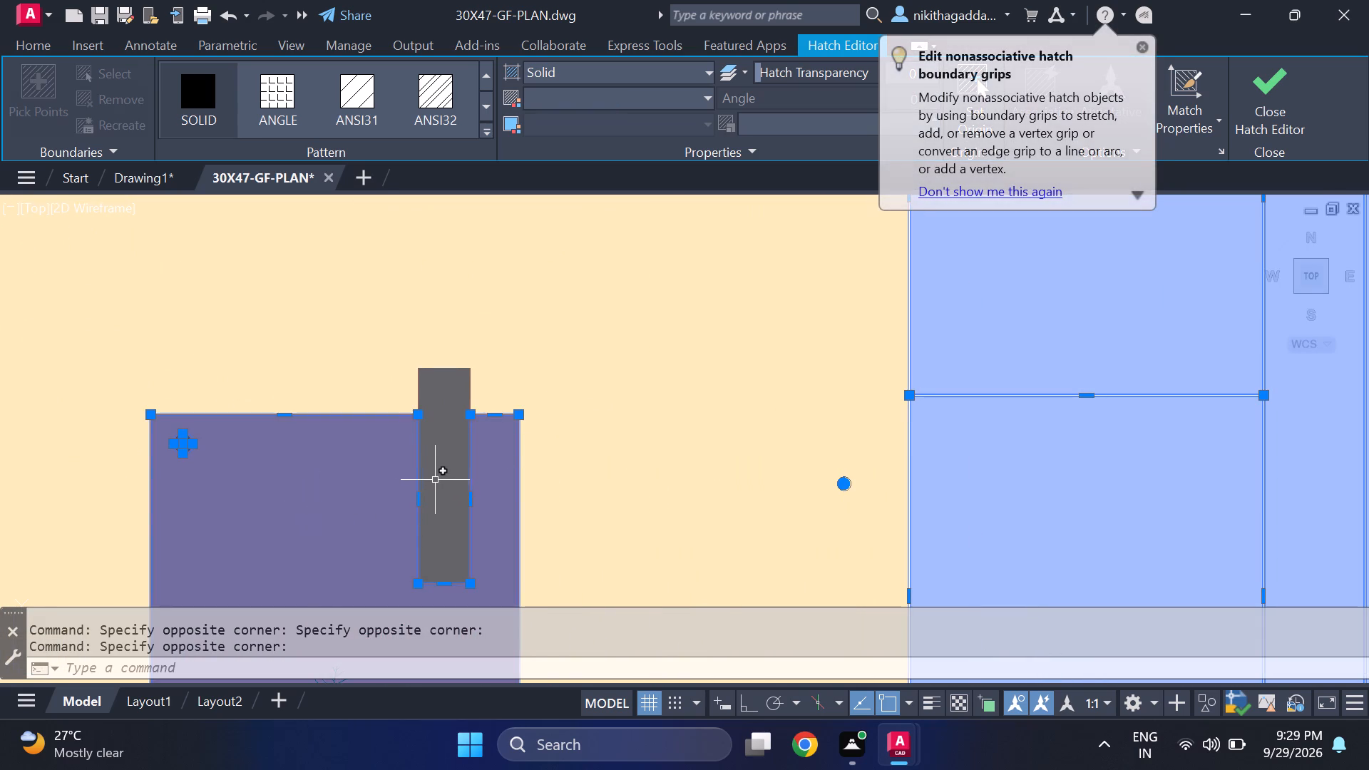
click(440, 476)
scroll(423, 497, down, 4)
middle_drag(410, 523, 404, 452)
scroll(407, 459, up, 3)
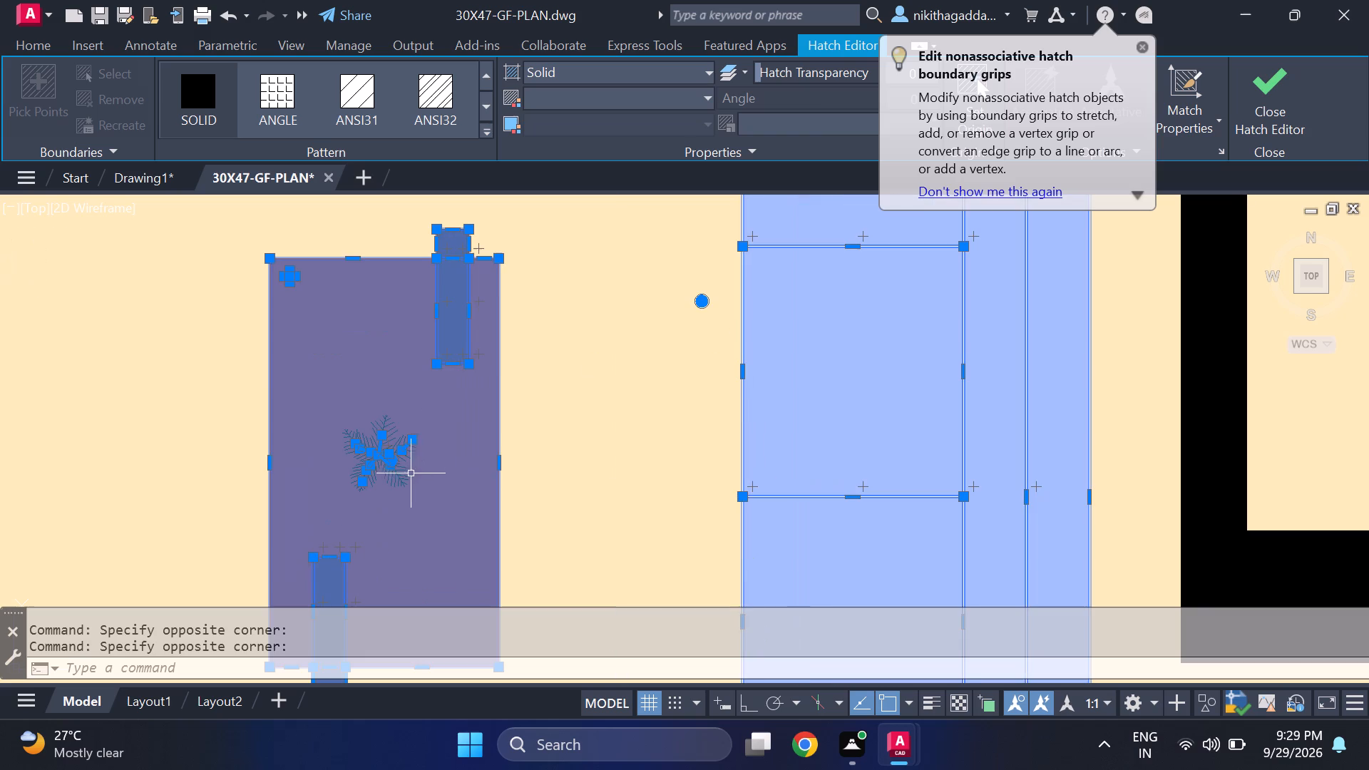
click(417, 399)
click(363, 475)
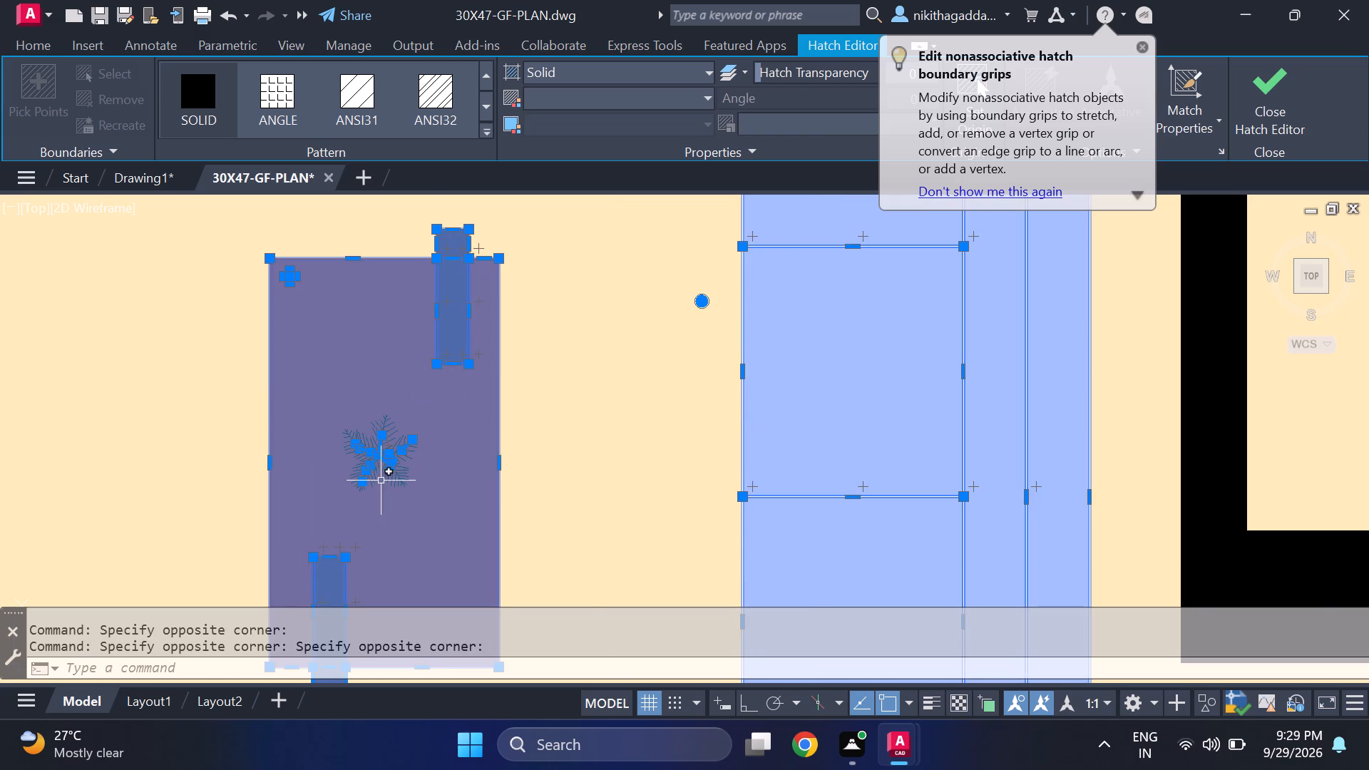
scroll(381, 483, down, 3)
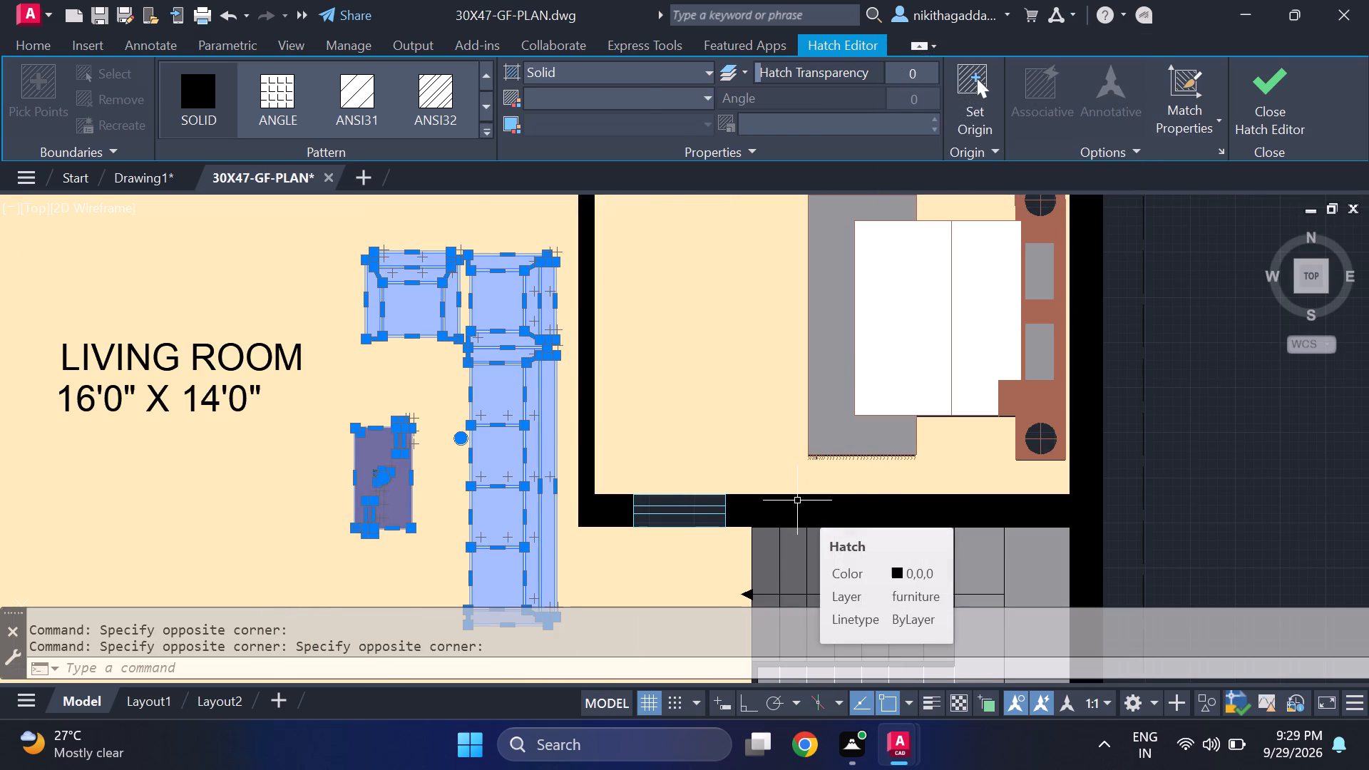
key(ctrl+c)
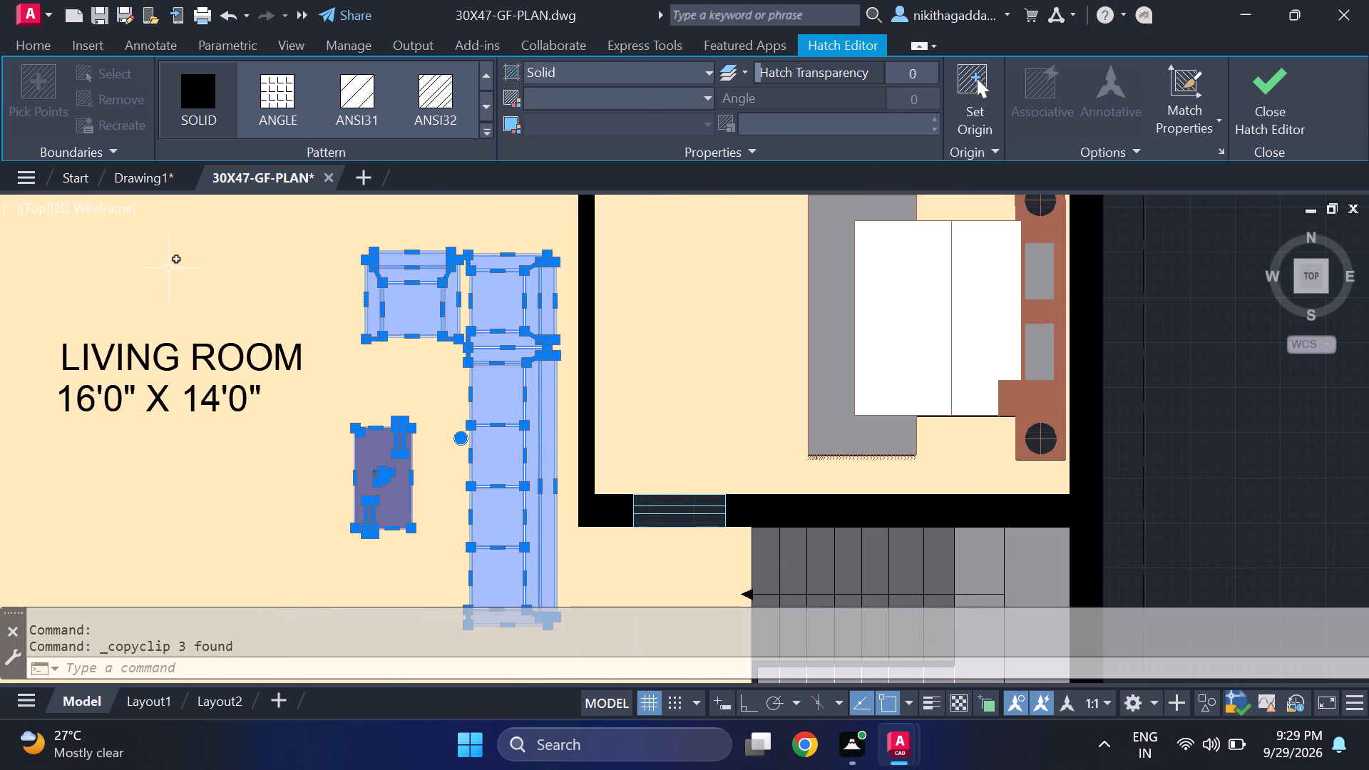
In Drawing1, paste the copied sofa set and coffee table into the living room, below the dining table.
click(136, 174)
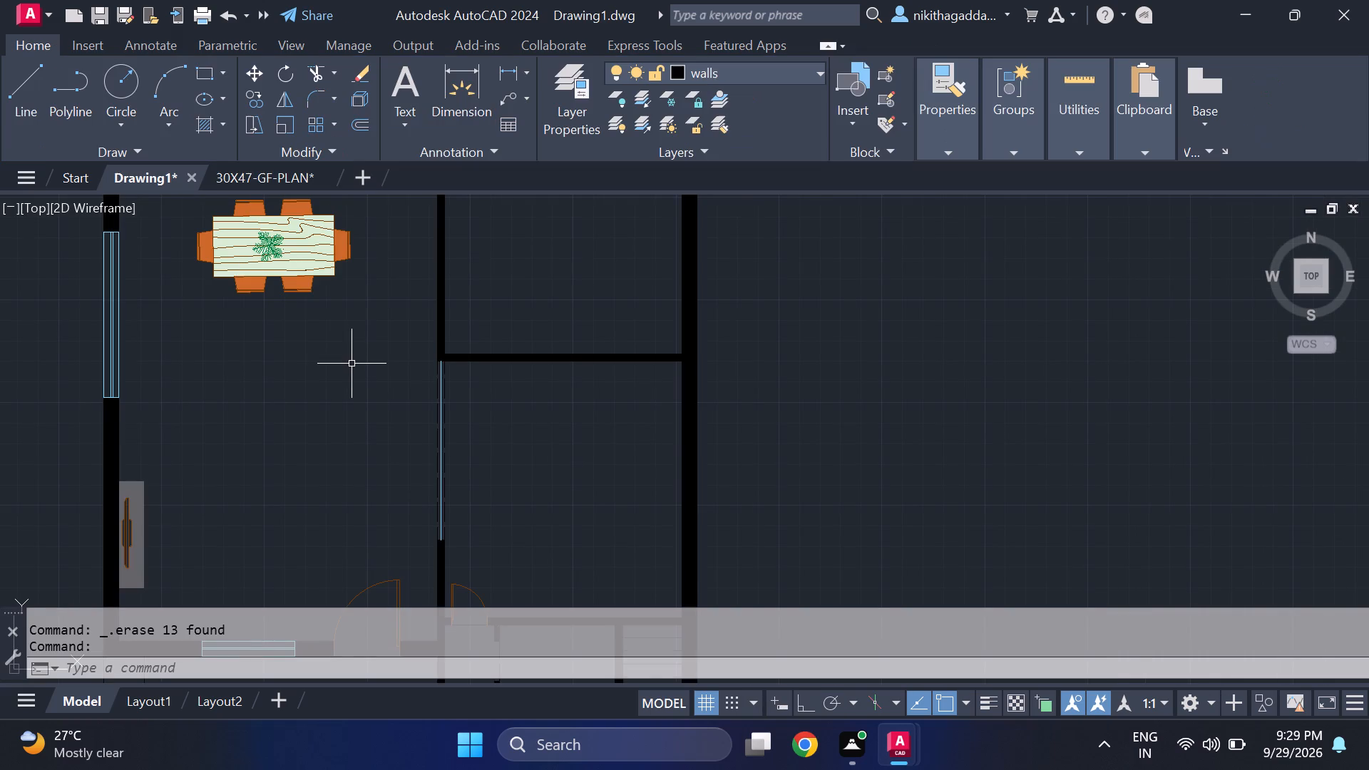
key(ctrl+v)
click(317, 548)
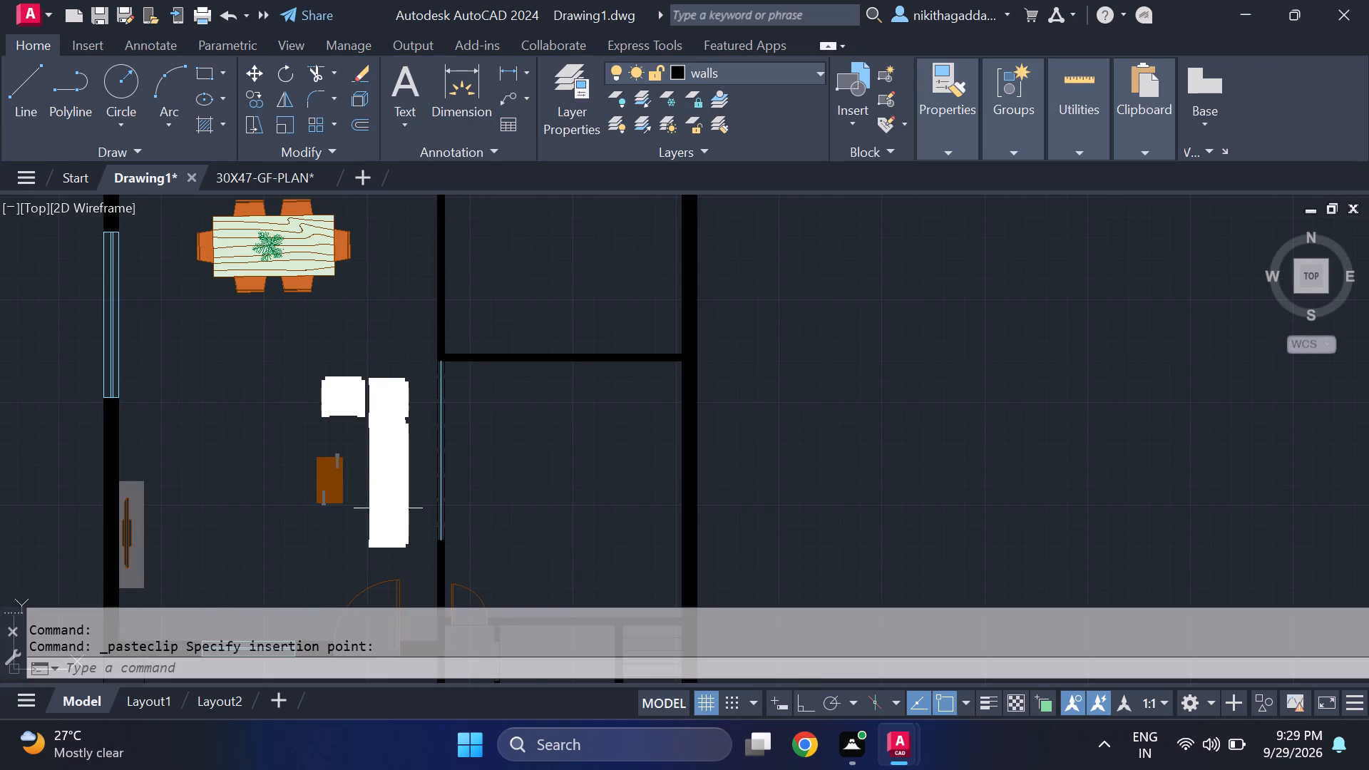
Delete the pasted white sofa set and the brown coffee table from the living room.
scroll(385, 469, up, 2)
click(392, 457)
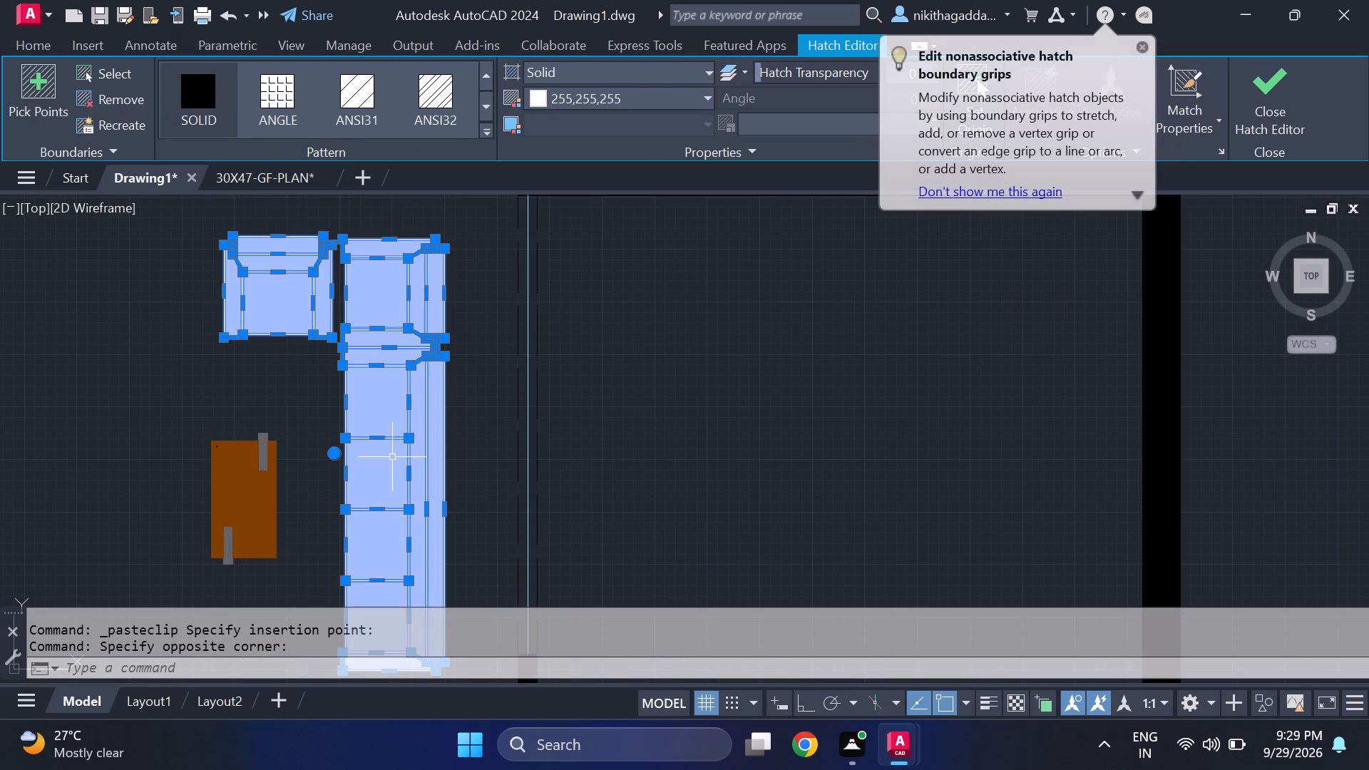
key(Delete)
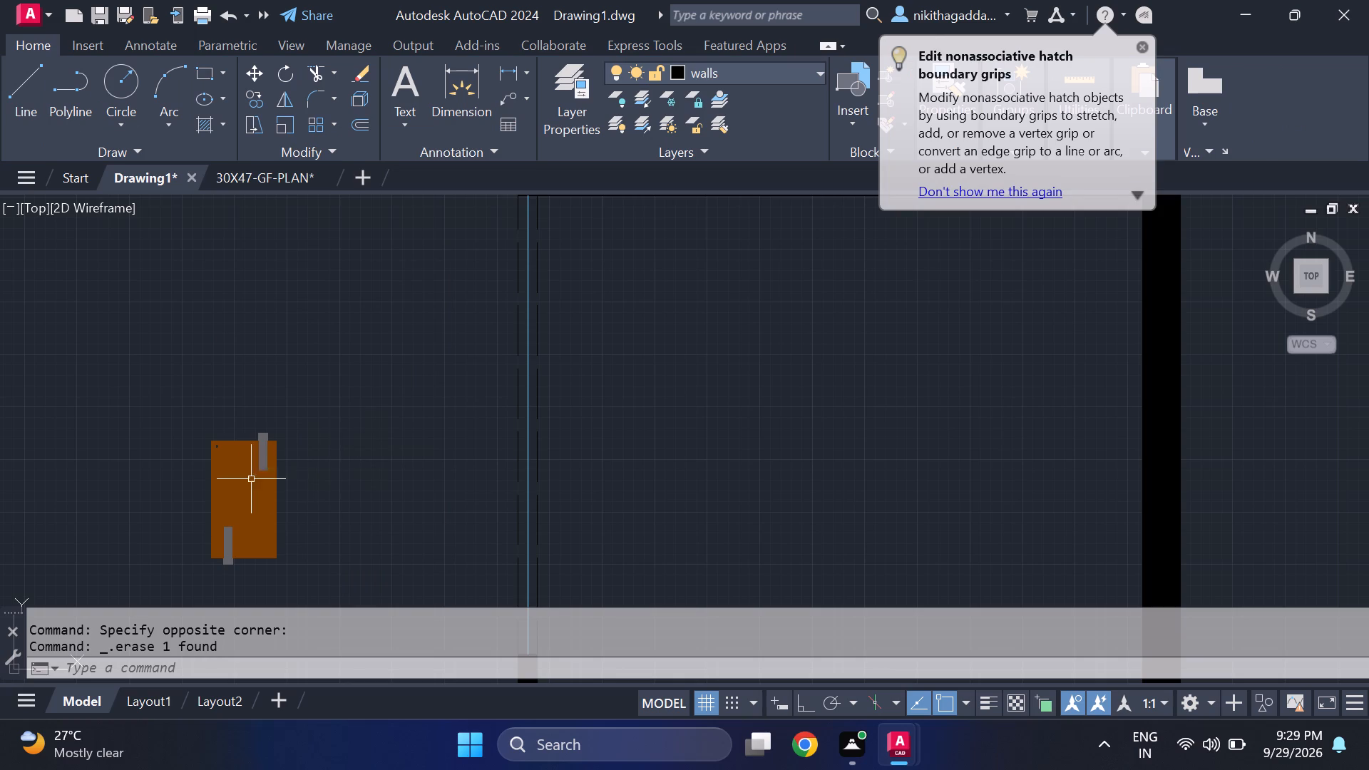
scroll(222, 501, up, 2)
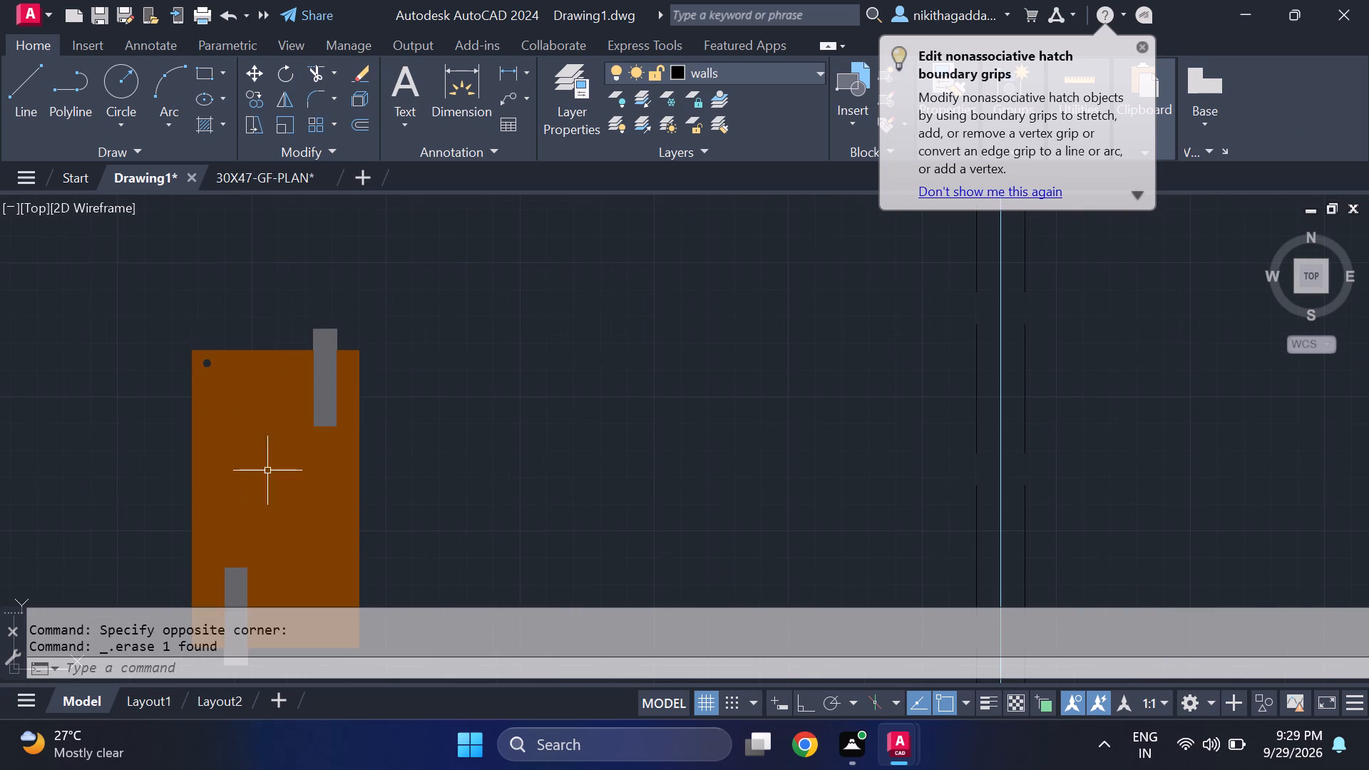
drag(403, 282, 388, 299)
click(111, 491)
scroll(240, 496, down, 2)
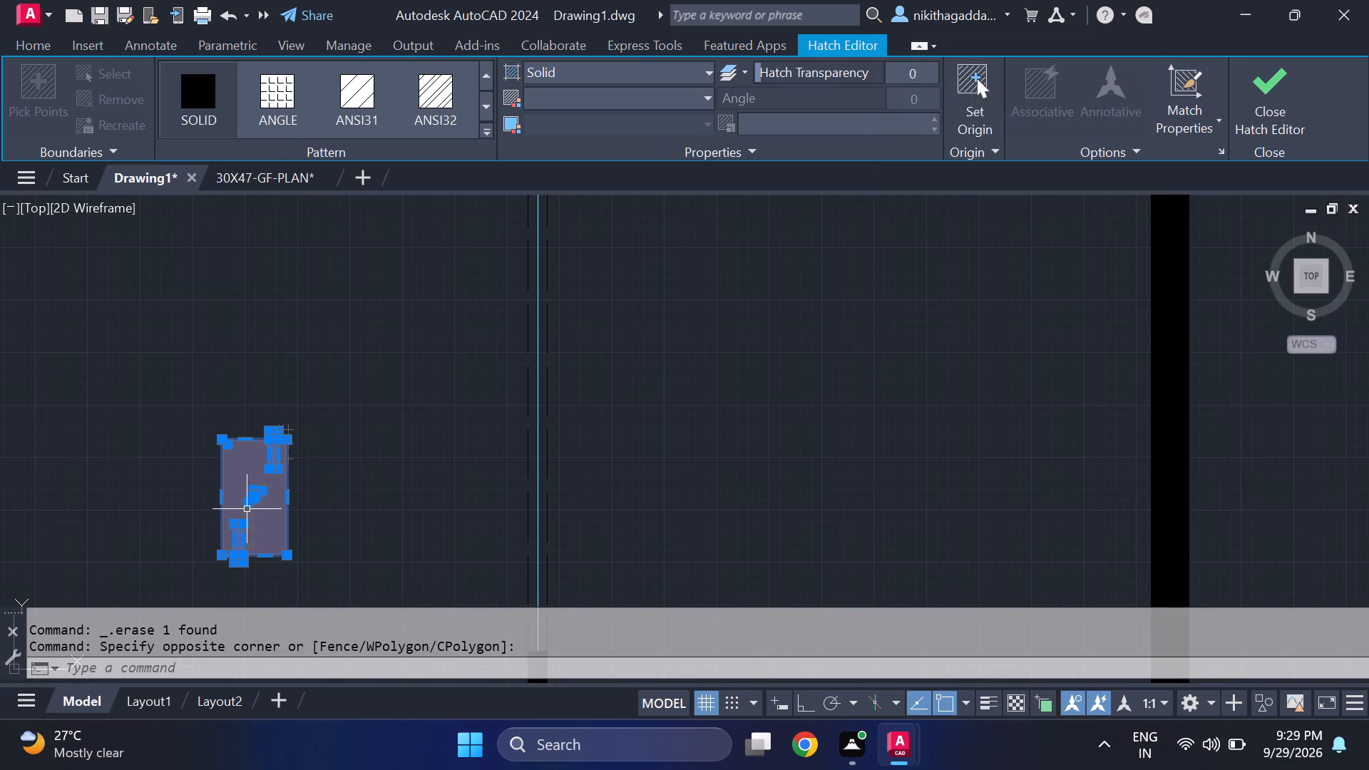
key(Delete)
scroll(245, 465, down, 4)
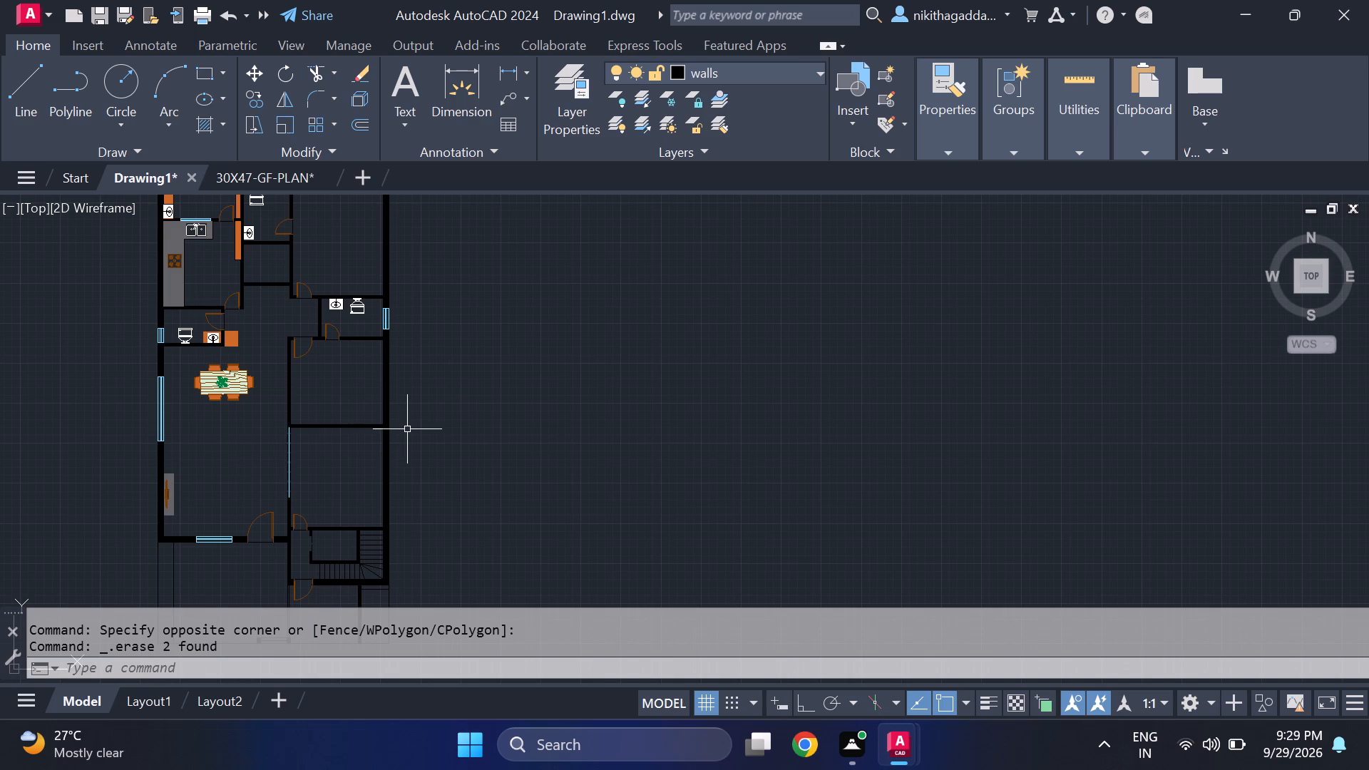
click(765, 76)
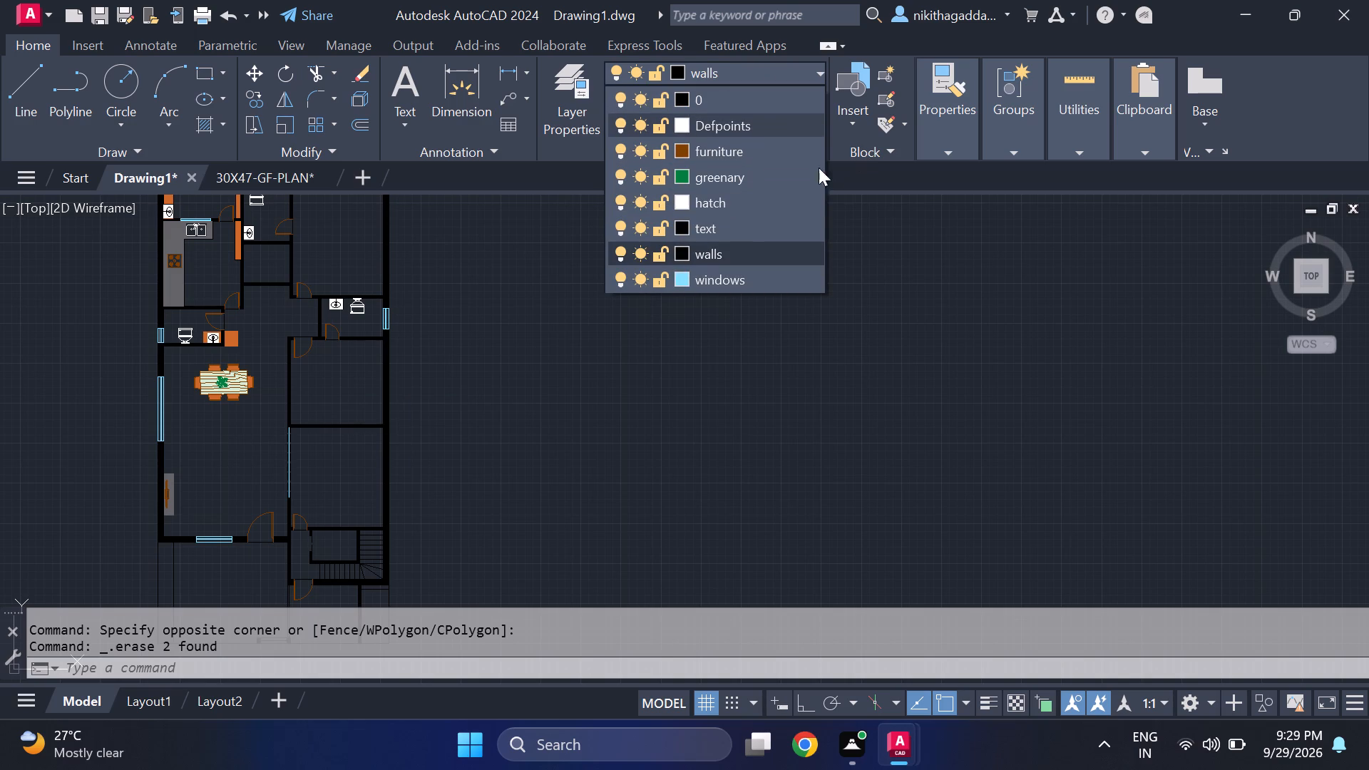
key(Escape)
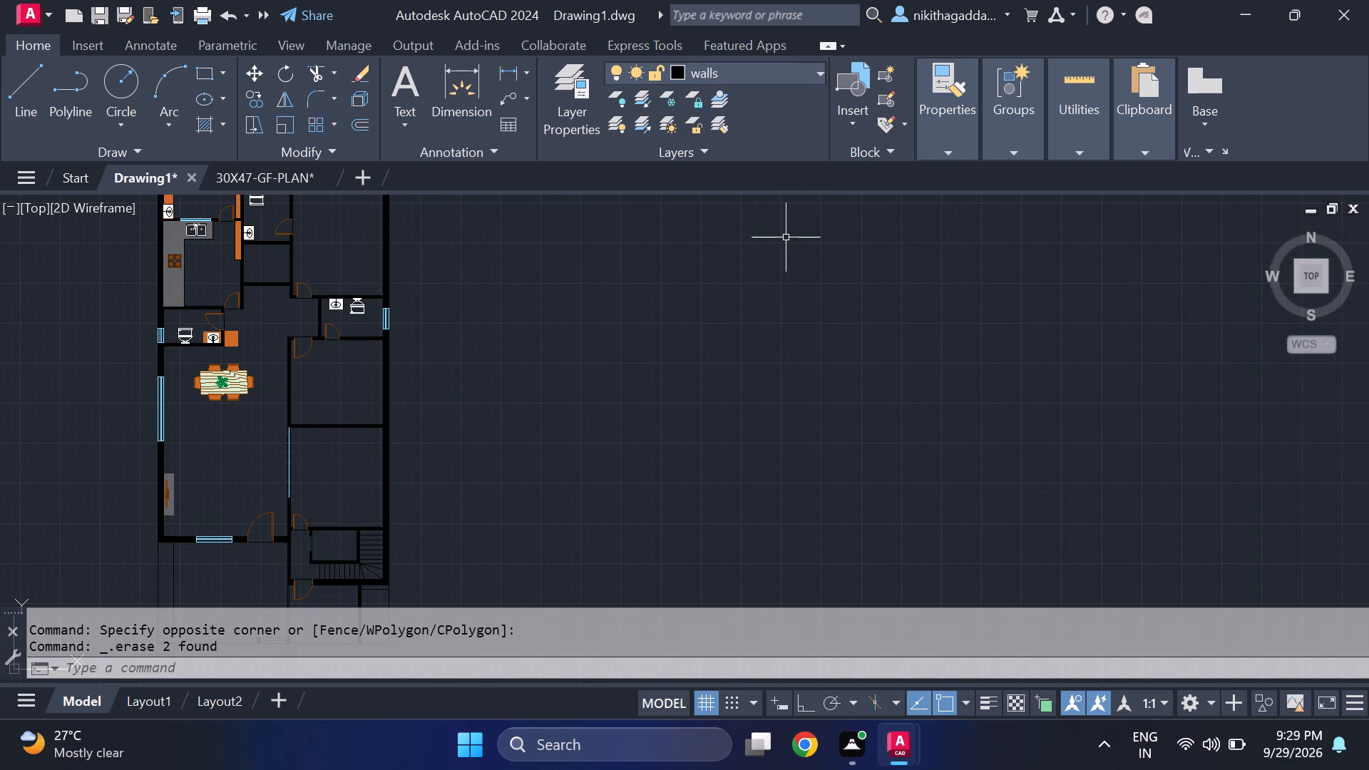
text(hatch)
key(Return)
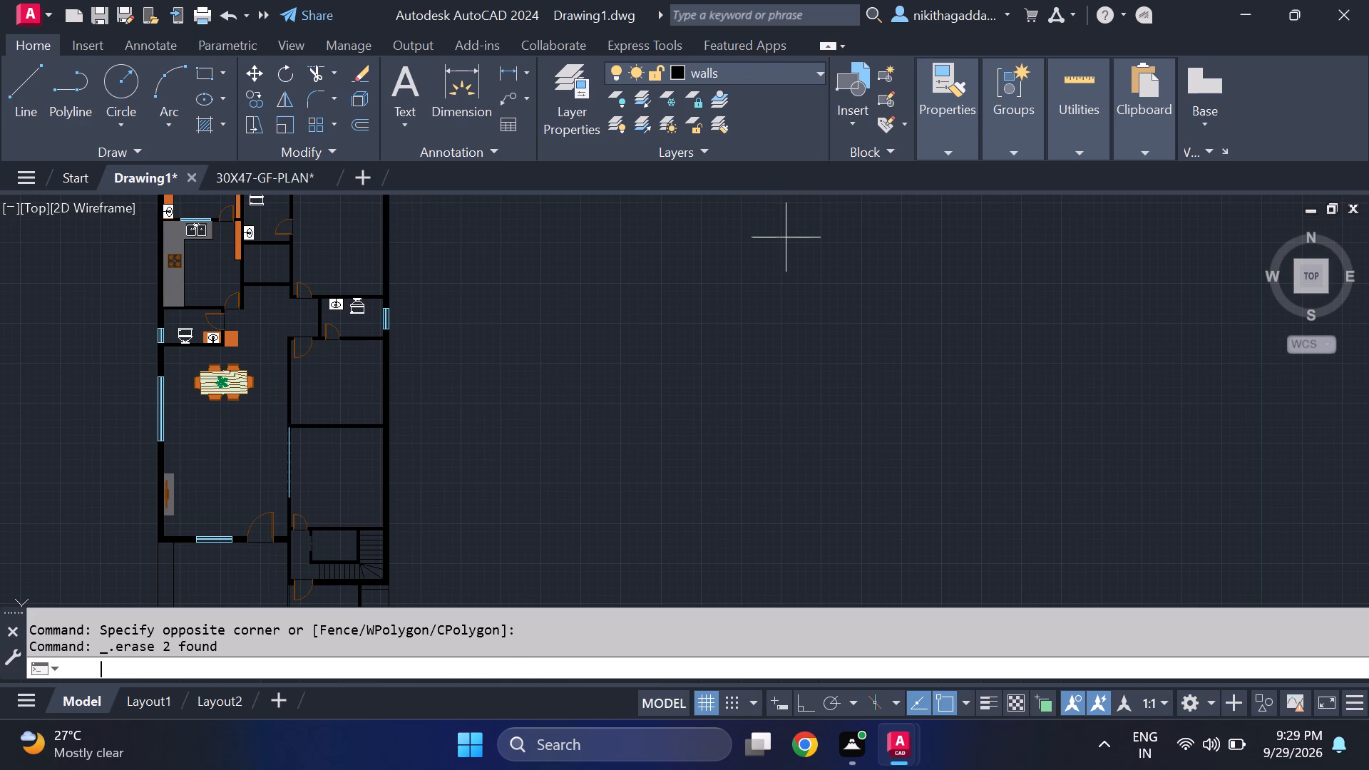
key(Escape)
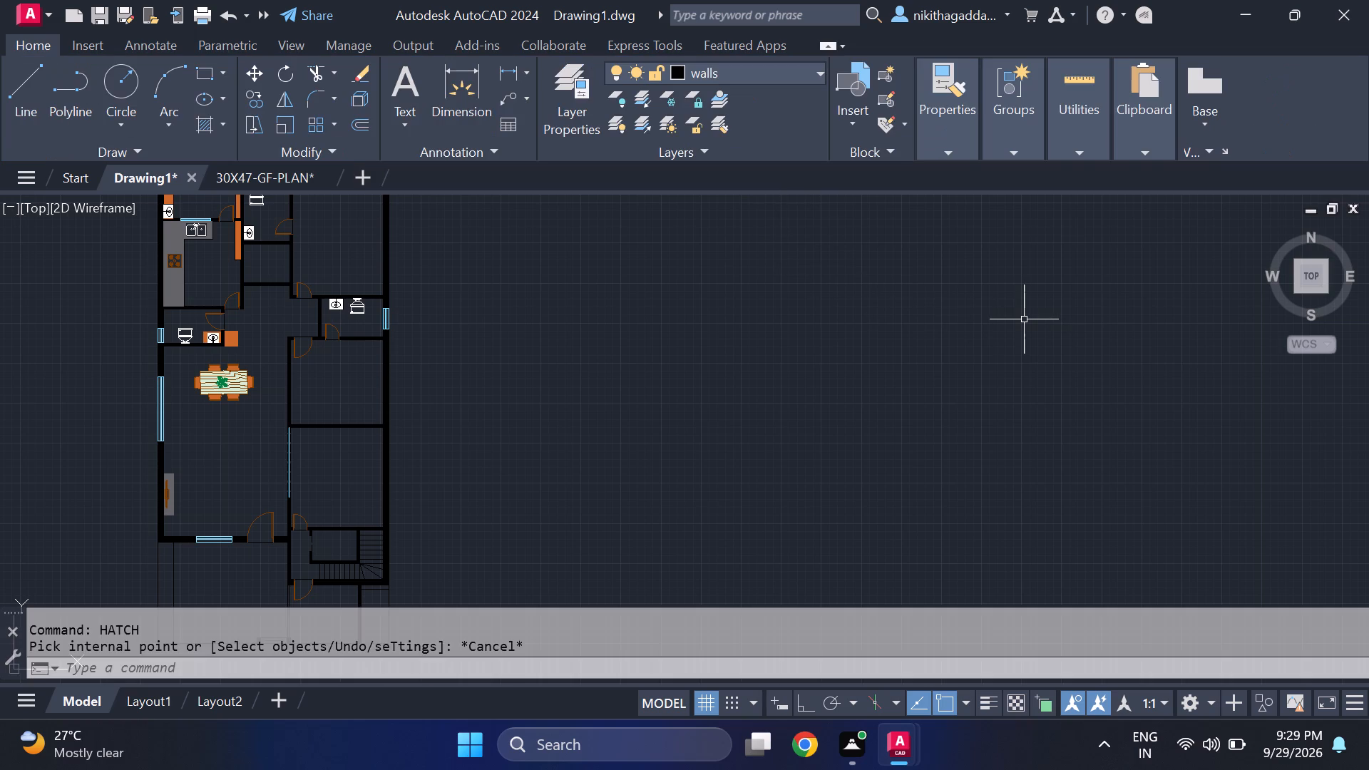
Insert the recent FABRIC SOFA 4S block into the empty space outside the house, beside the living room side of the plan.
key(i)
key(Return)
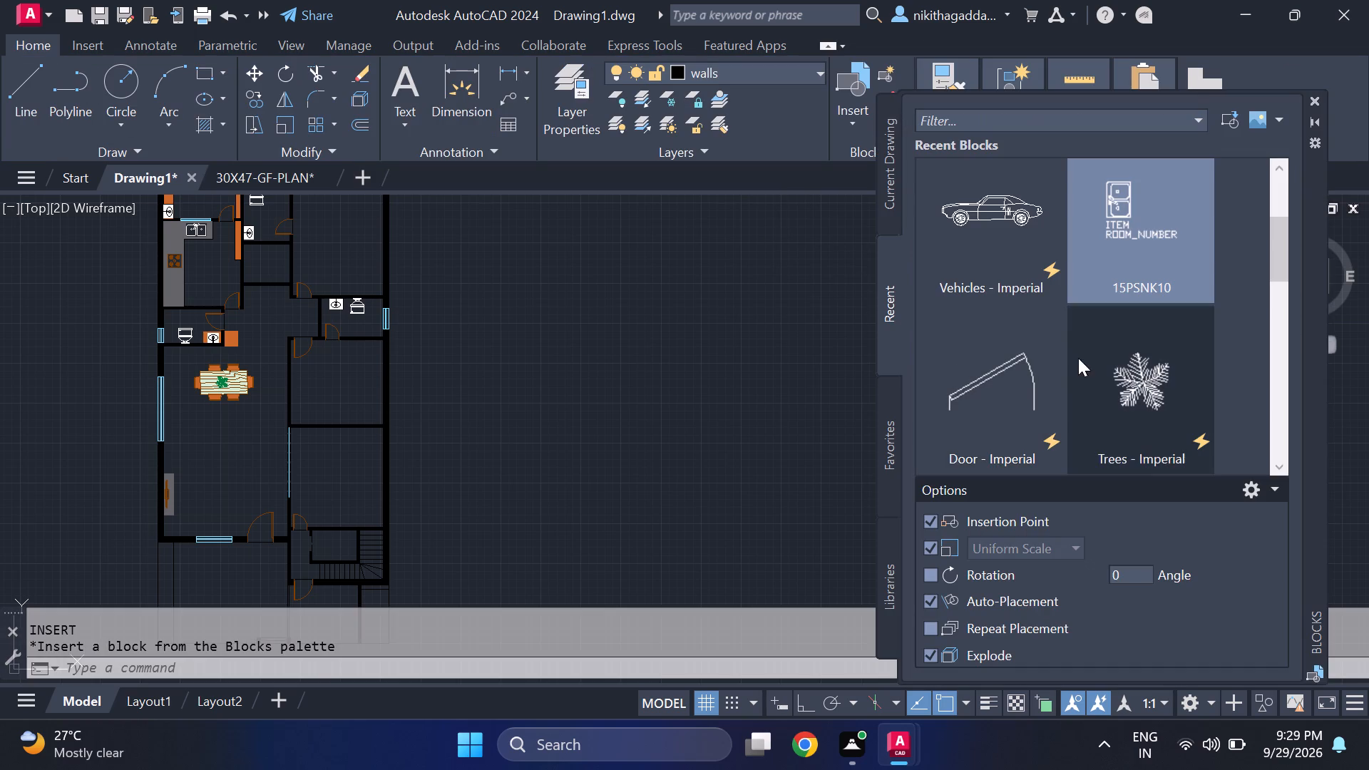
scroll(1066, 355, down, 7)
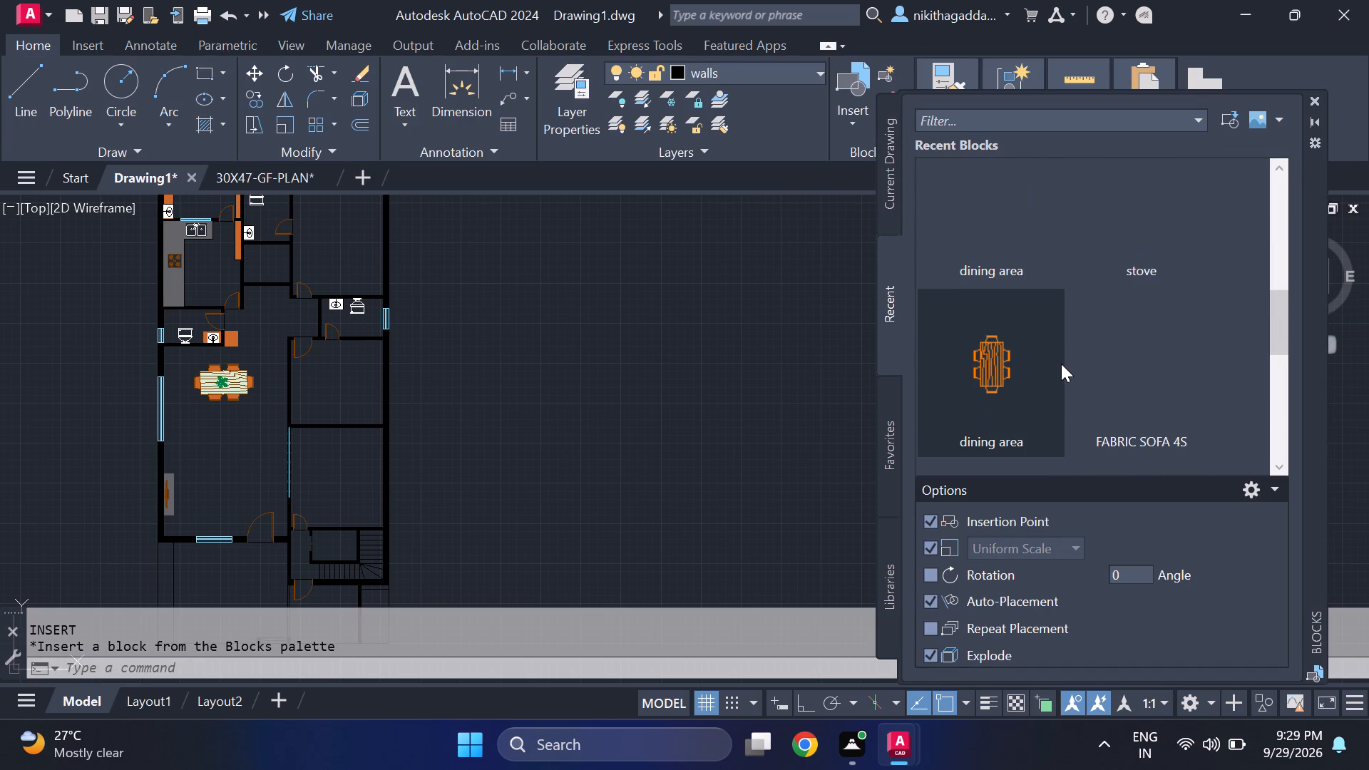
drag(1111, 362, 571, 465)
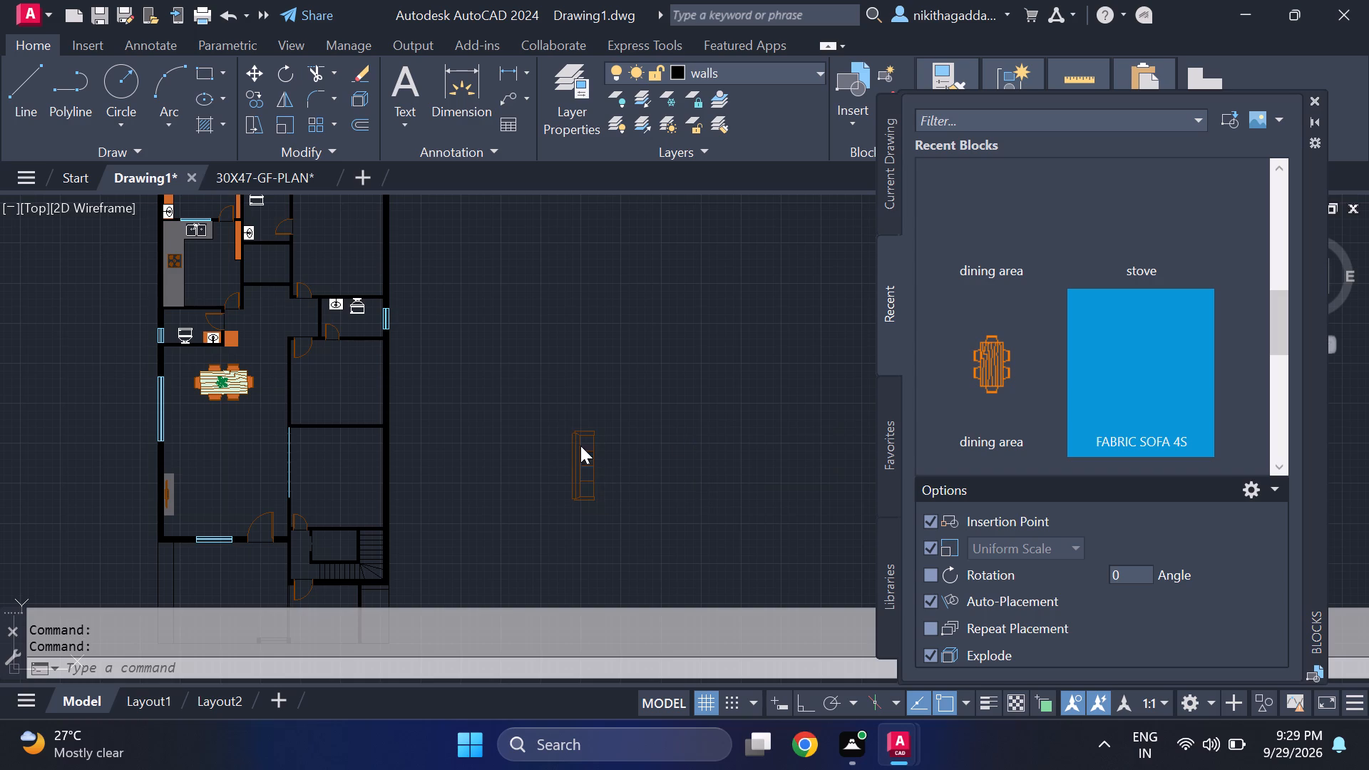
Insert the recent single-seat armchair block in the empty space above the four-seat sofa and close the block library.
scroll(1085, 404, down, 2)
drag(1001, 426, 990, 428)
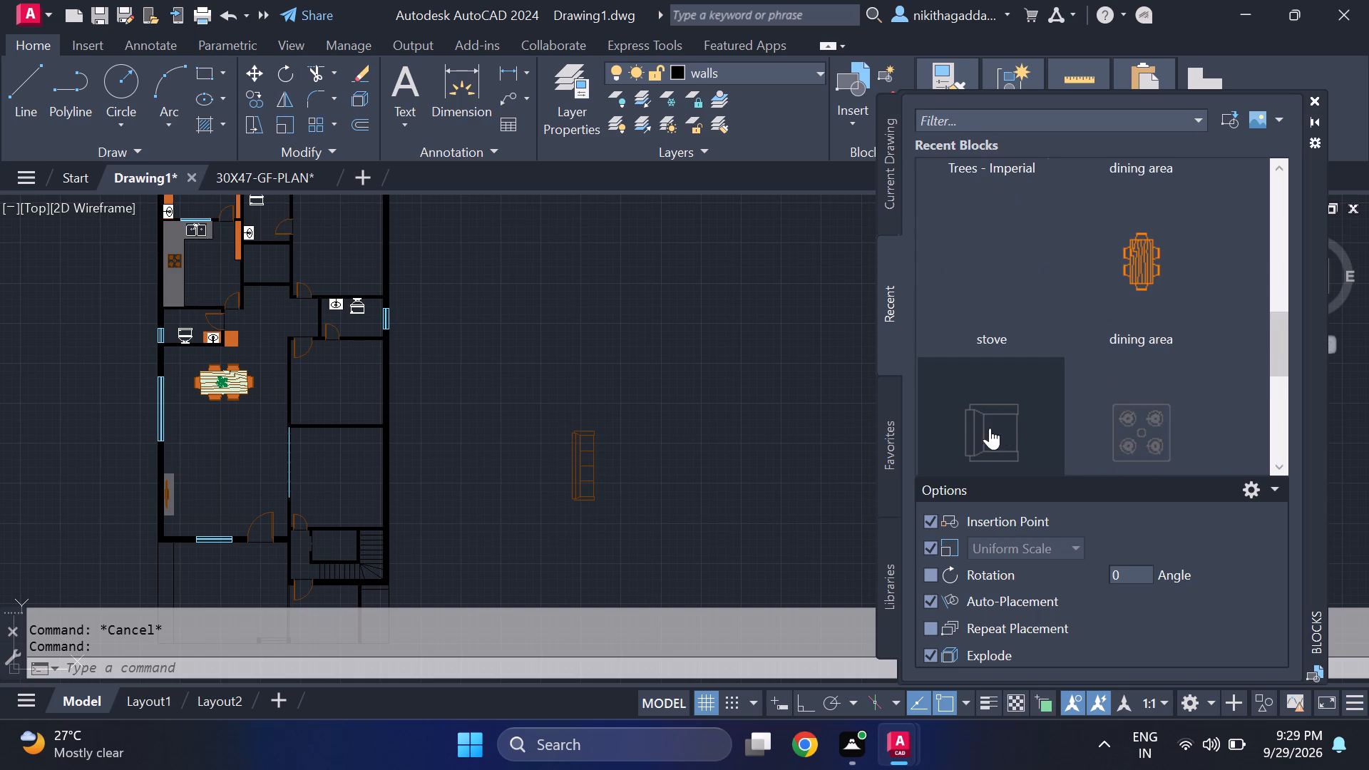
drag(990, 428, 516, 379)
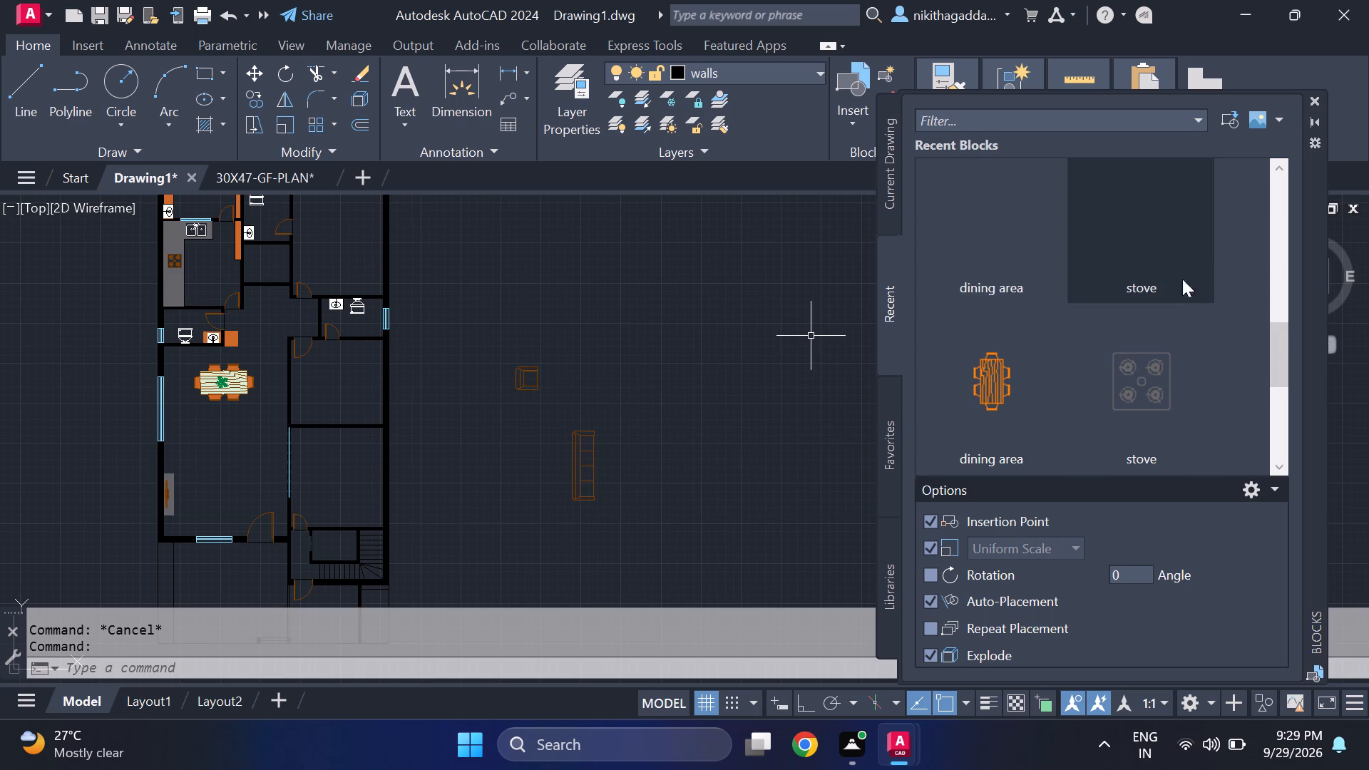
click(1313, 96)
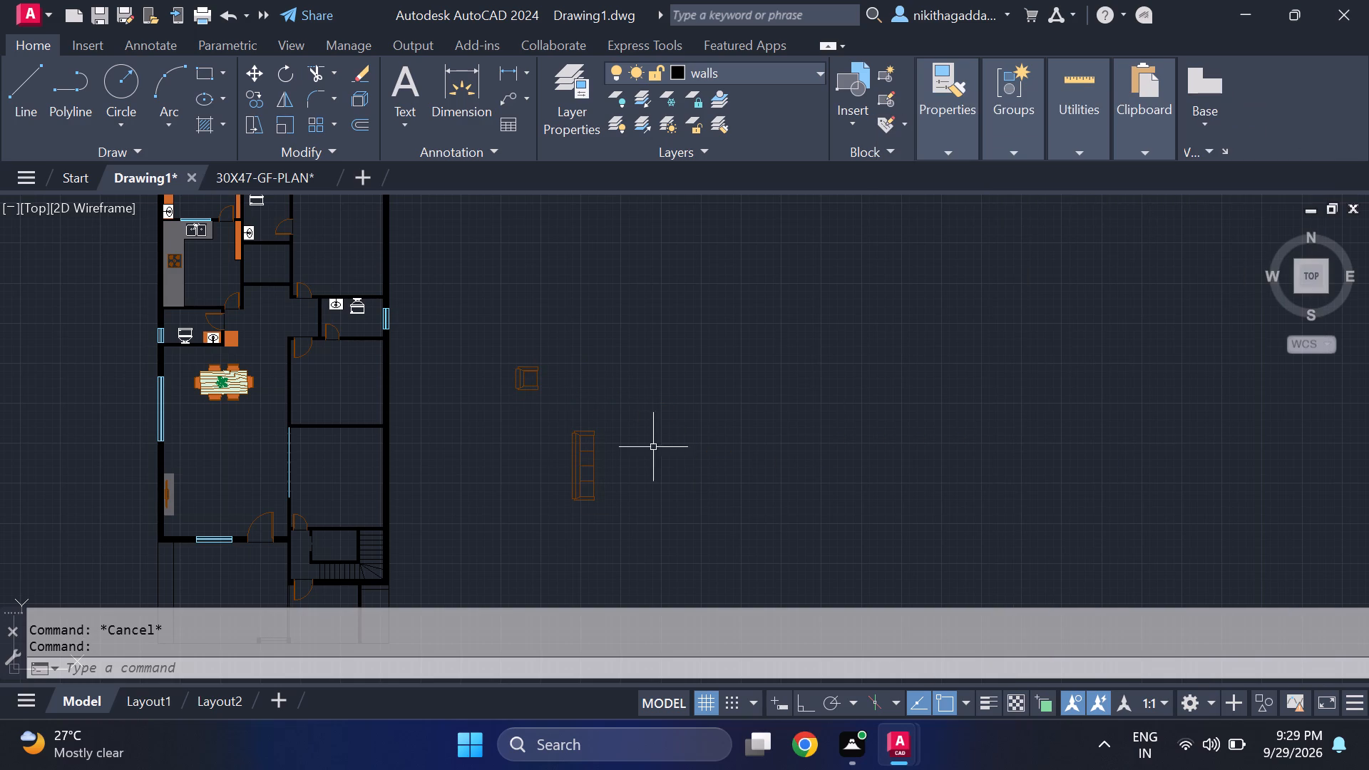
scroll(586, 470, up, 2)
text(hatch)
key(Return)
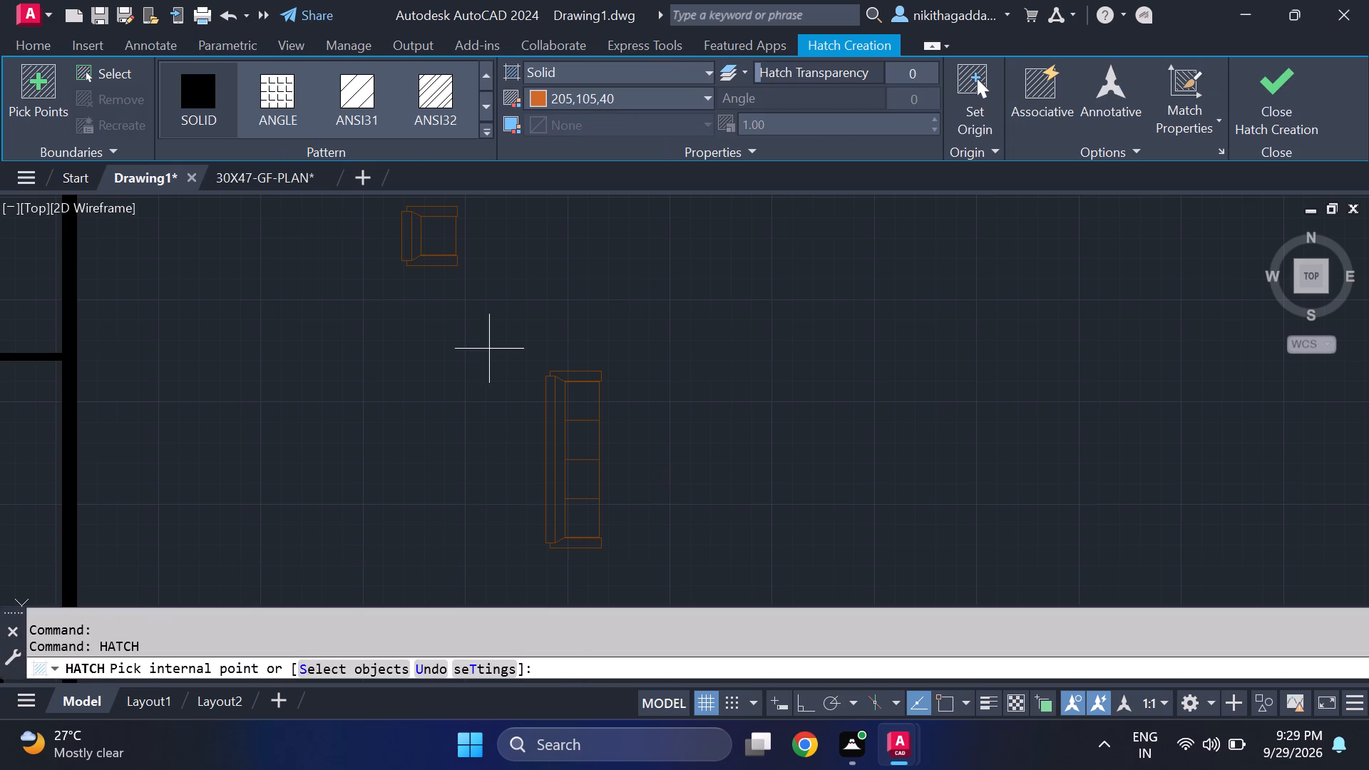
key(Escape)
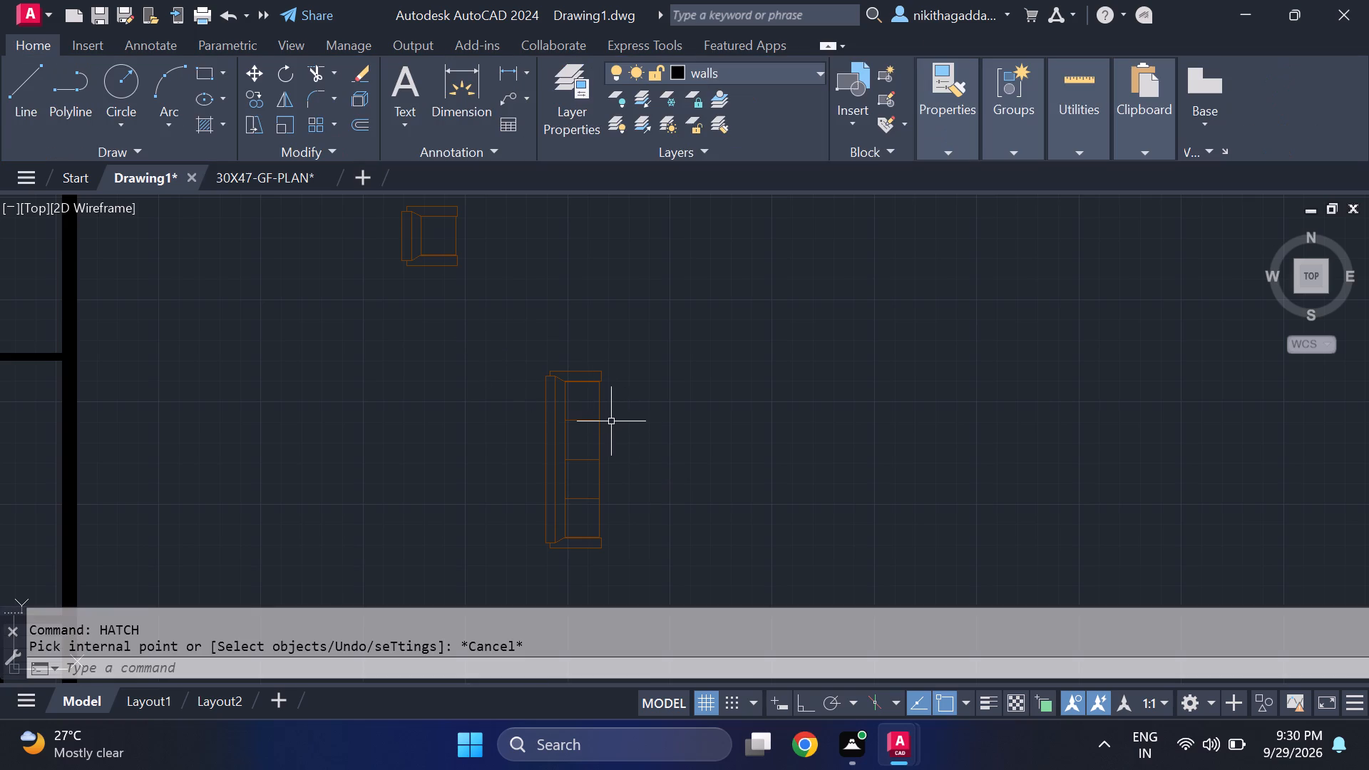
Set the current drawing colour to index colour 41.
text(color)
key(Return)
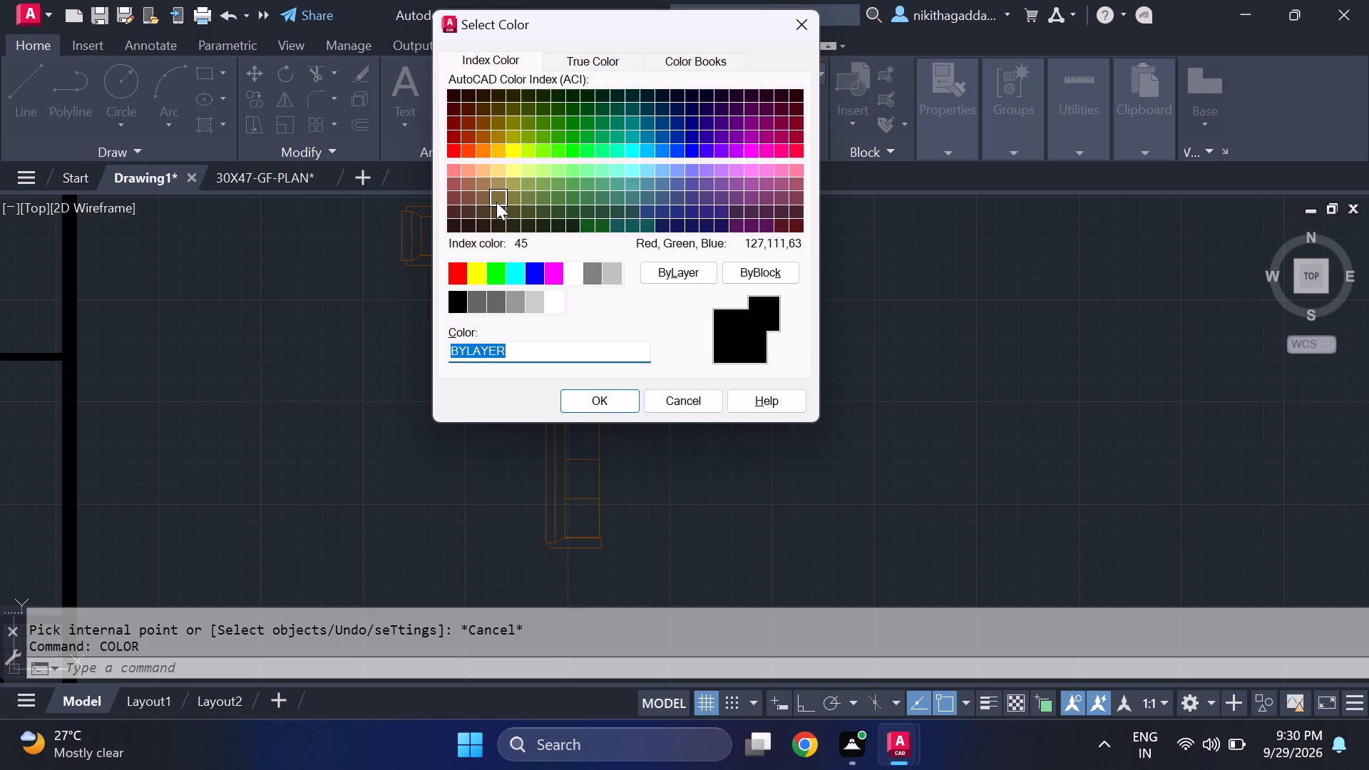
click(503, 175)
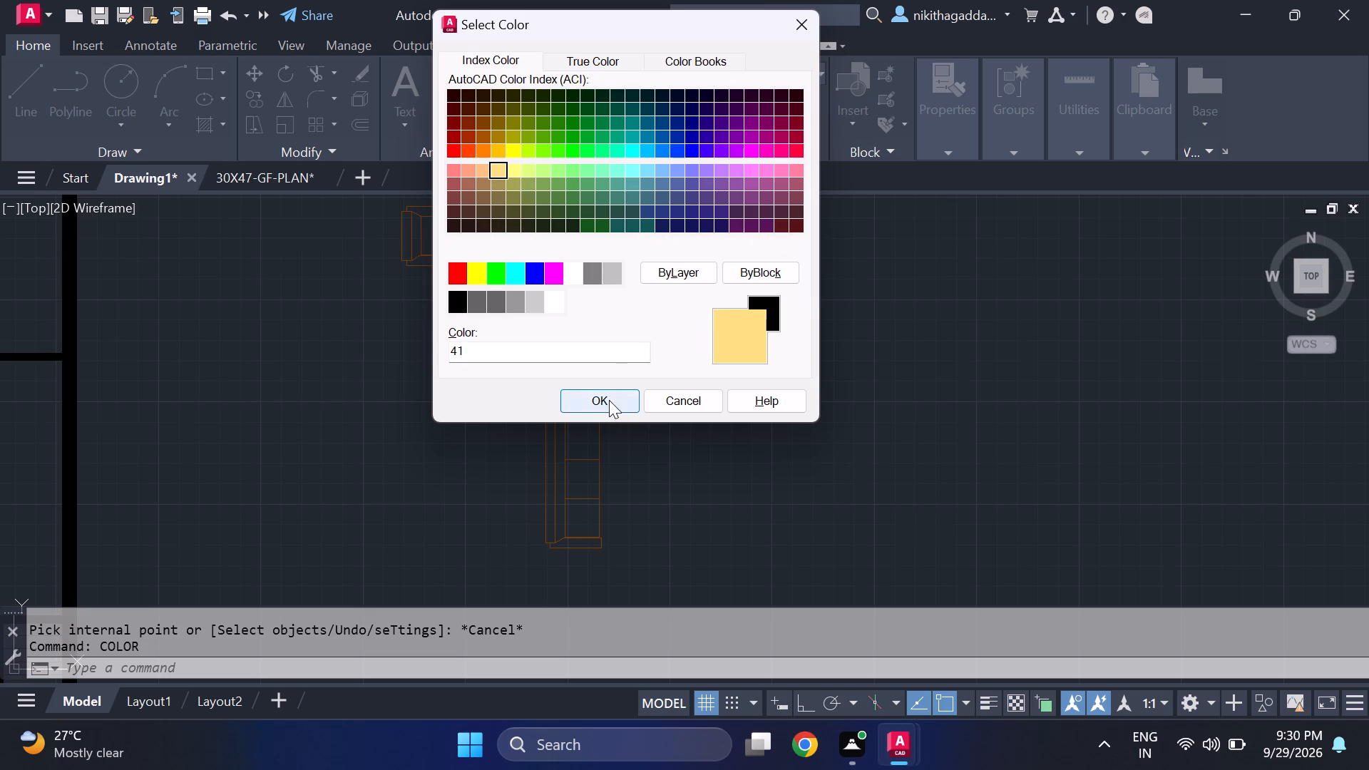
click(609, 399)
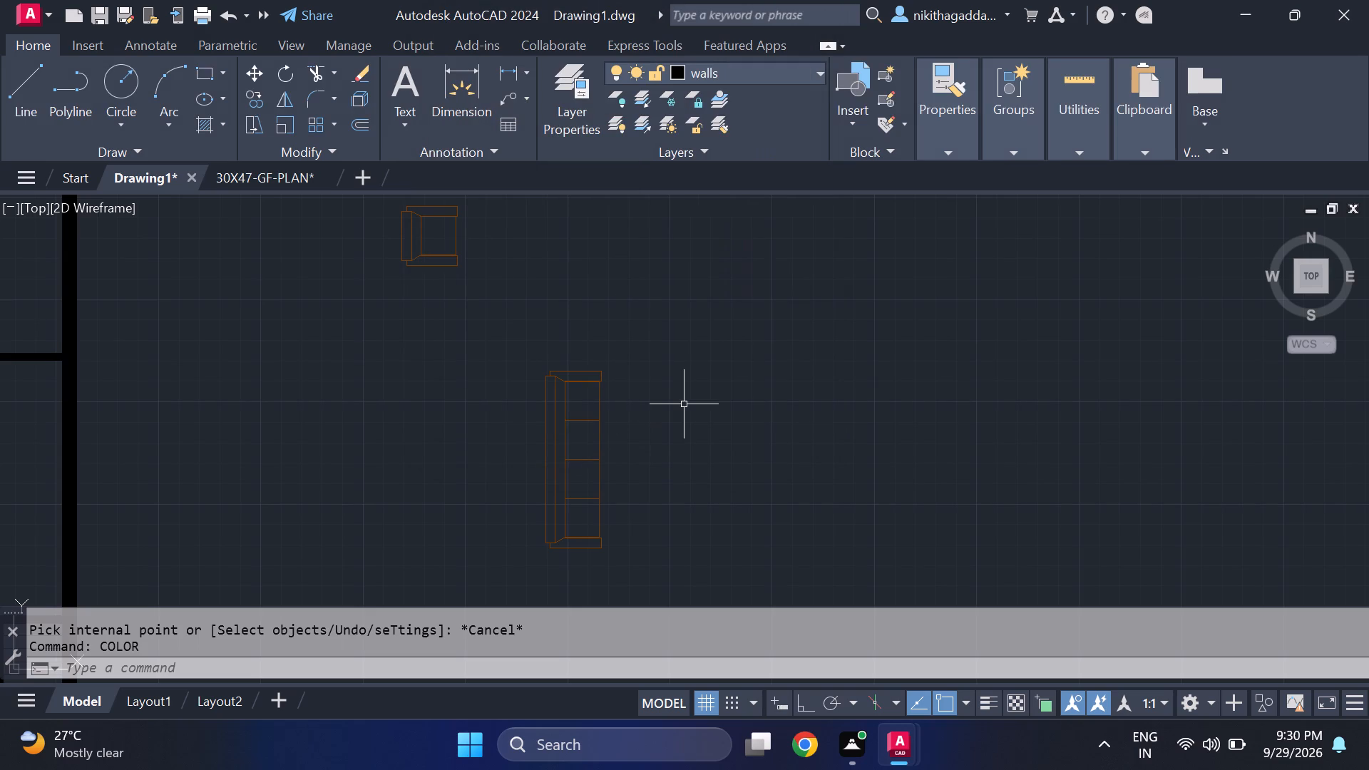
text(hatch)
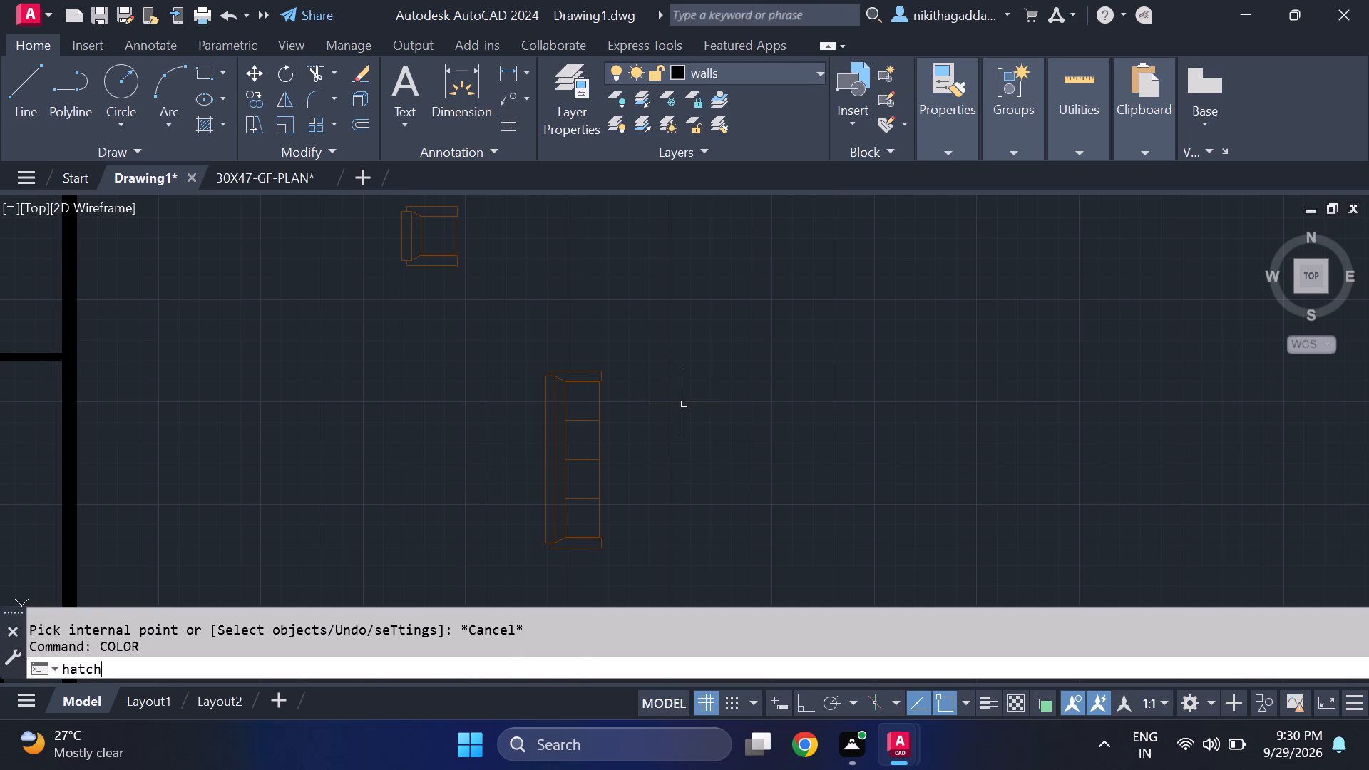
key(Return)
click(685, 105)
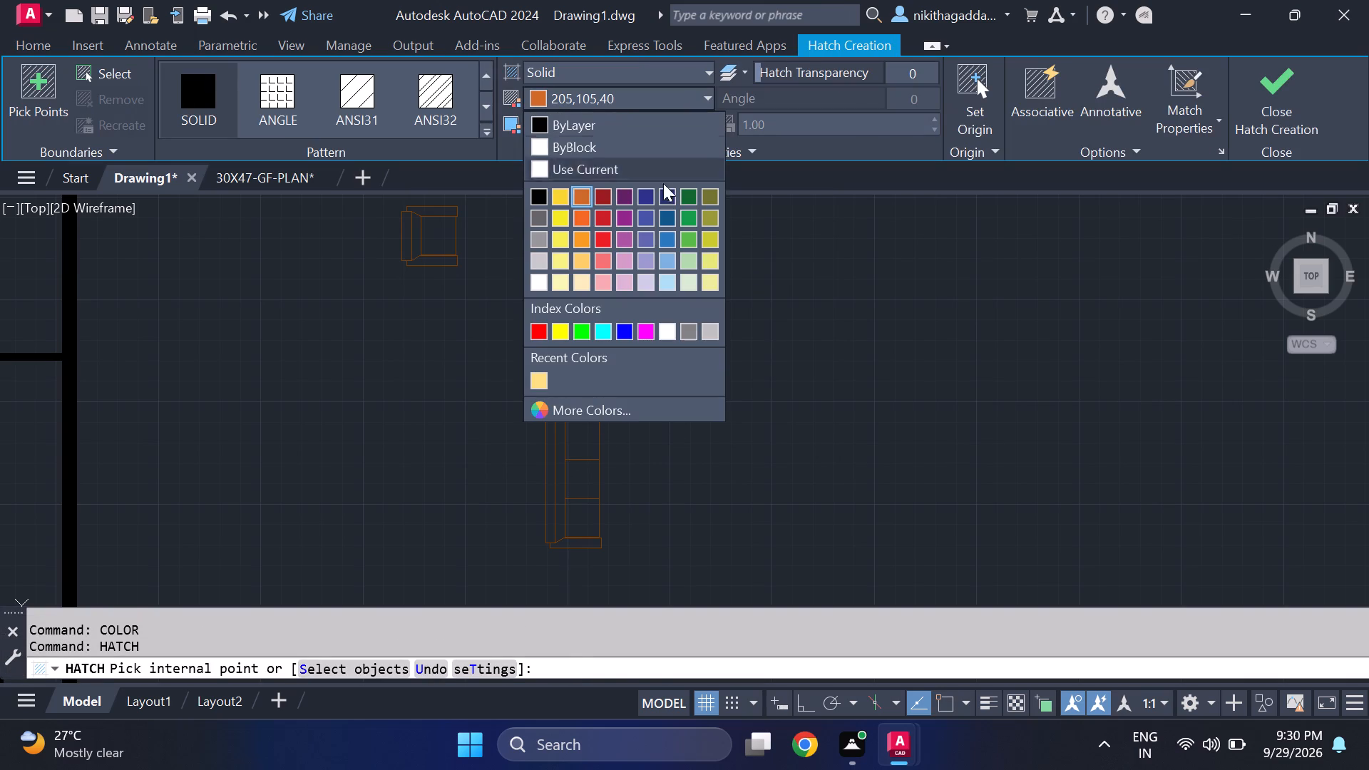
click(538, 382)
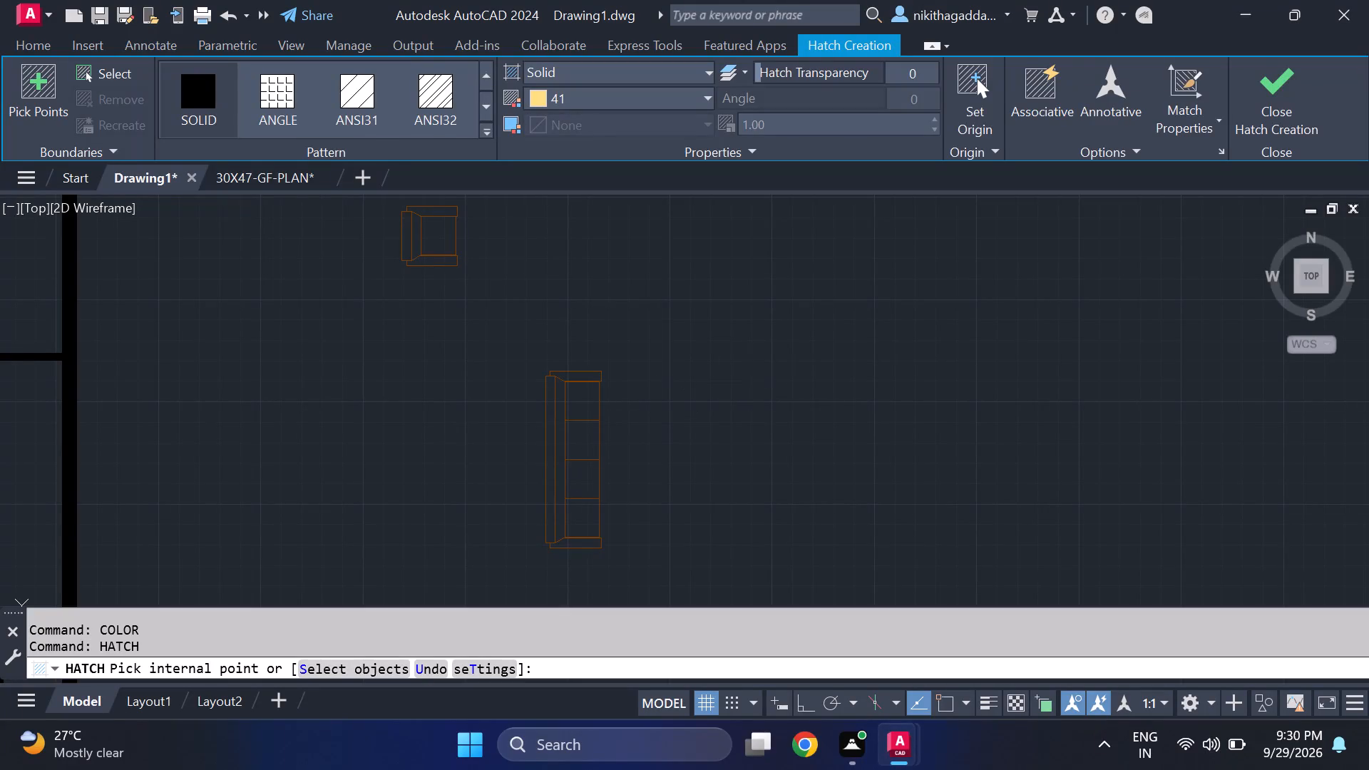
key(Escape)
Set the current drawing colour to index colour 31.
text(color)
key(Return)
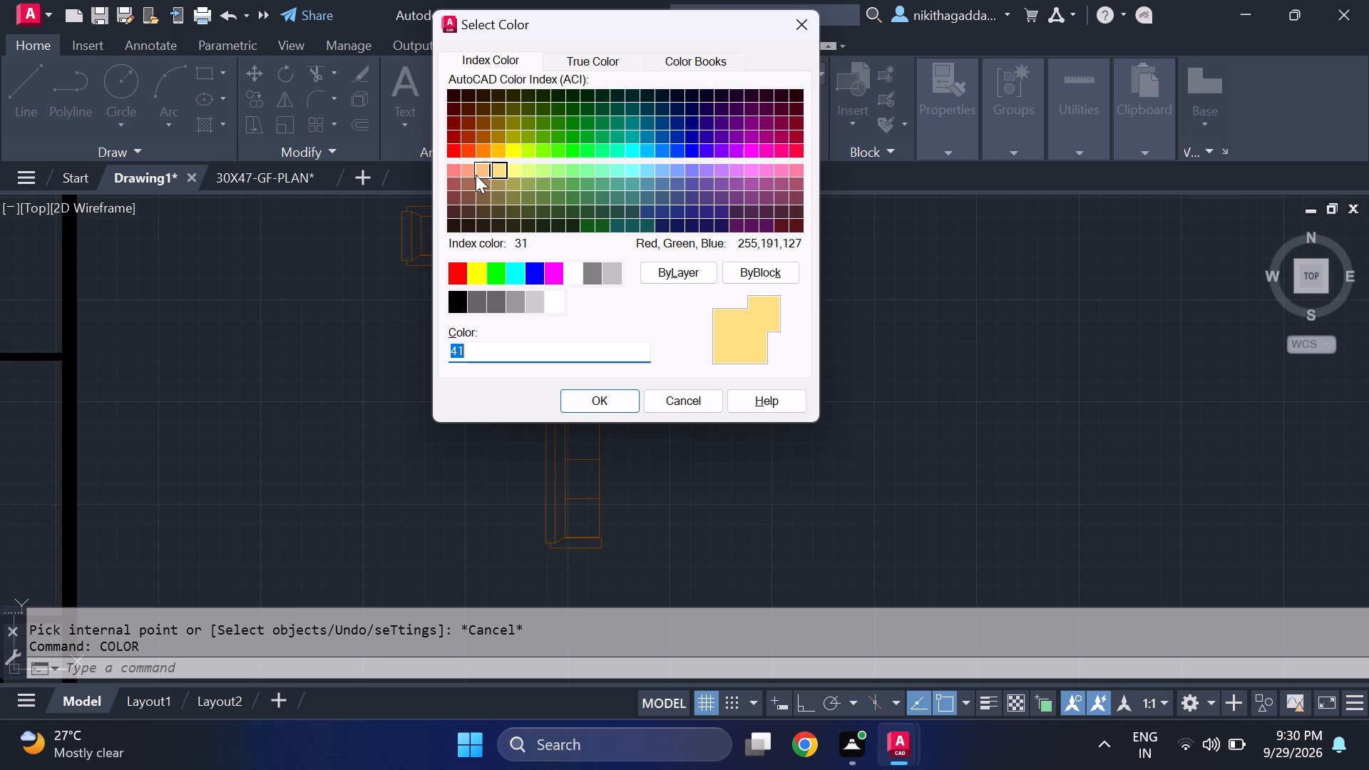
click(486, 169)
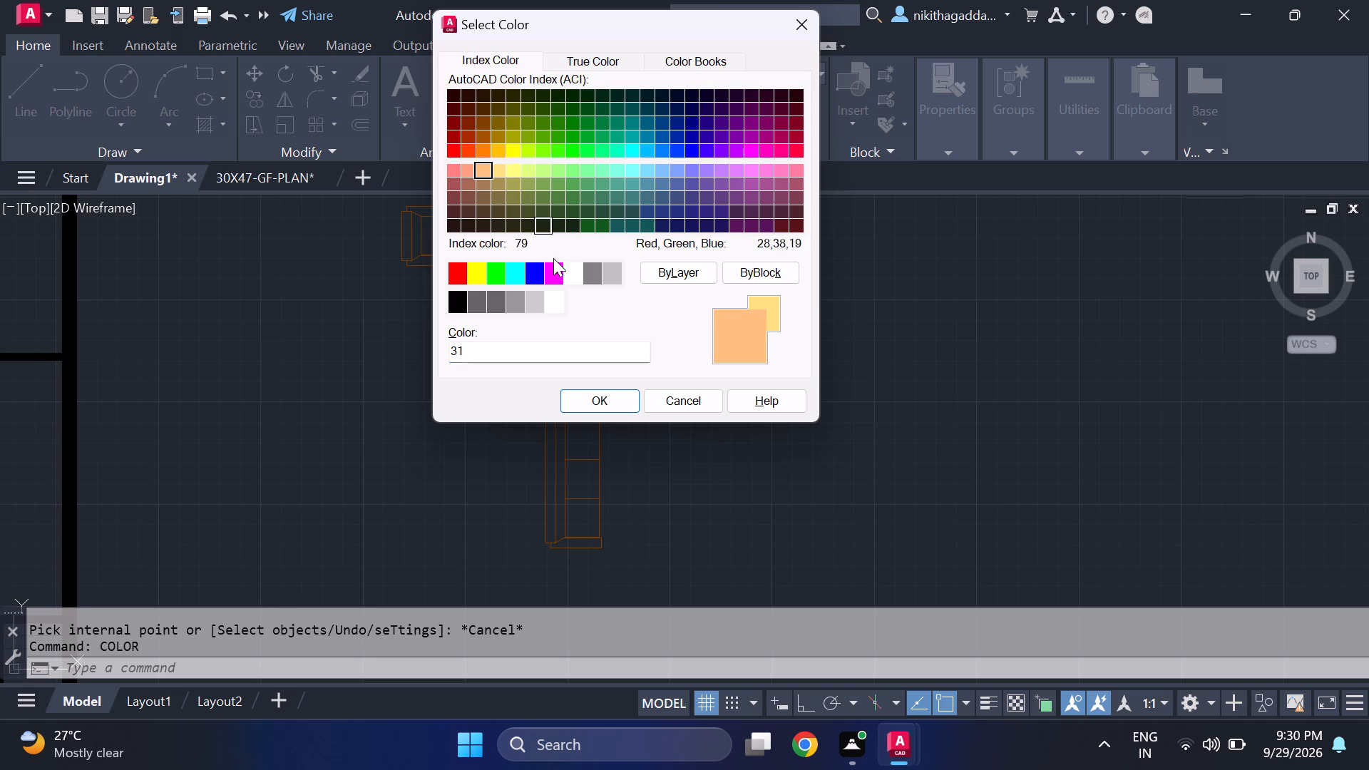
click(612, 406)
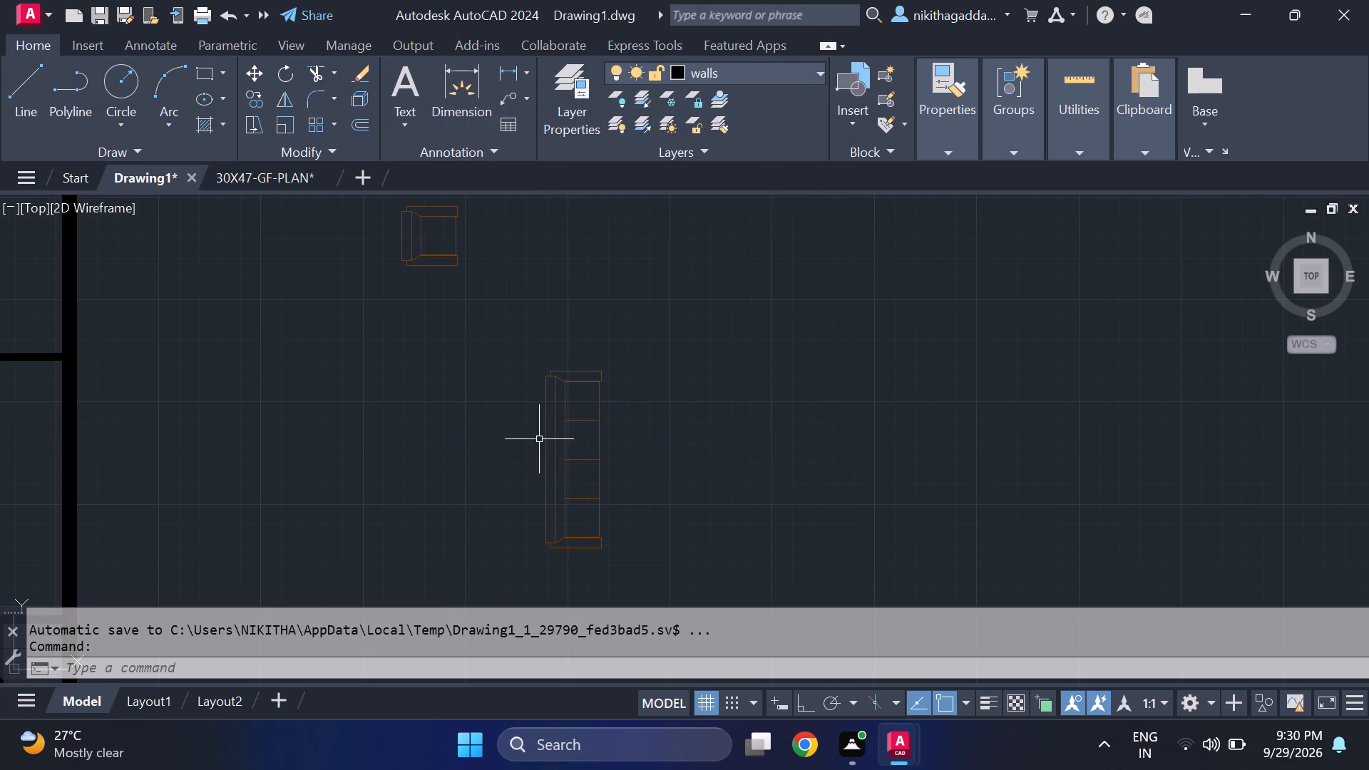
Hatch all parts of the four-seat sofa, including seats, backrest and both armrests, with a solid fill in colour 31.
text(hatch\)
key(Return)
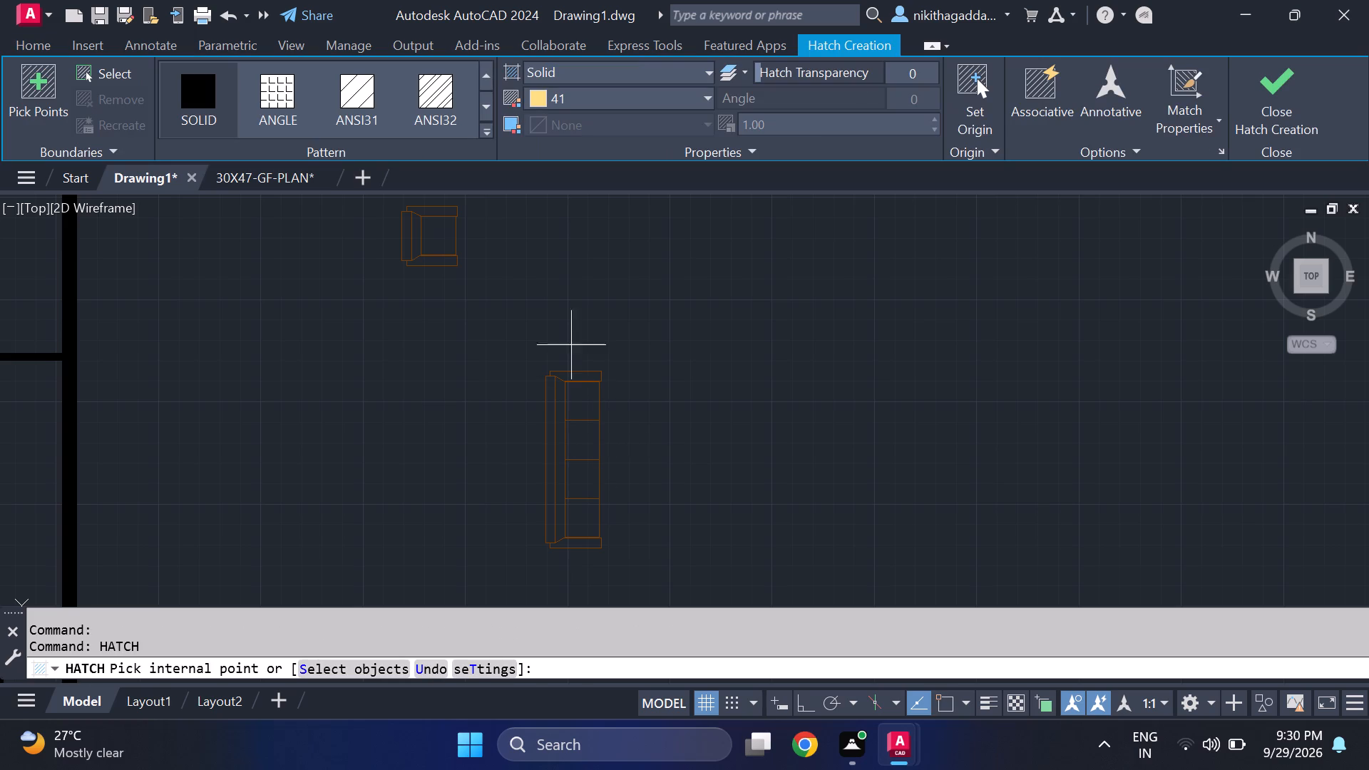
click(677, 100)
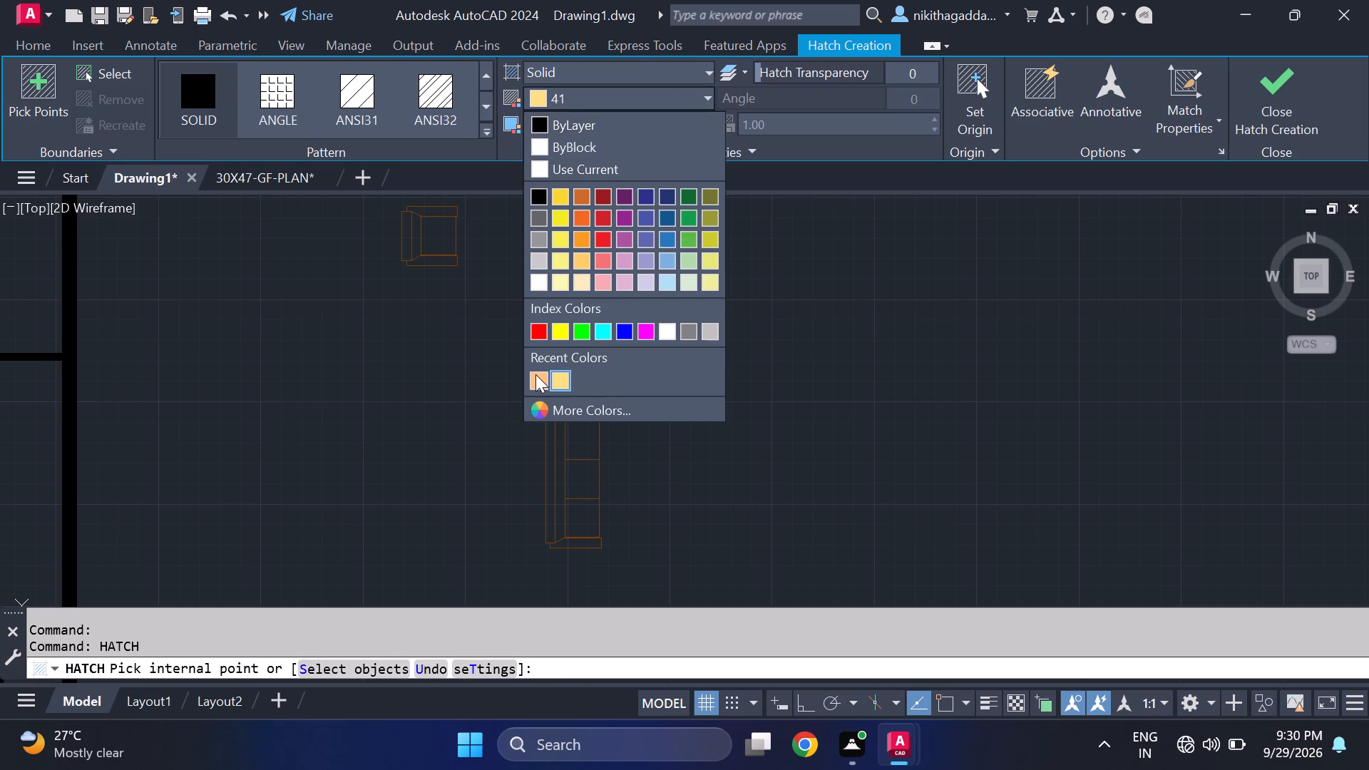
click(535, 374)
click(578, 410)
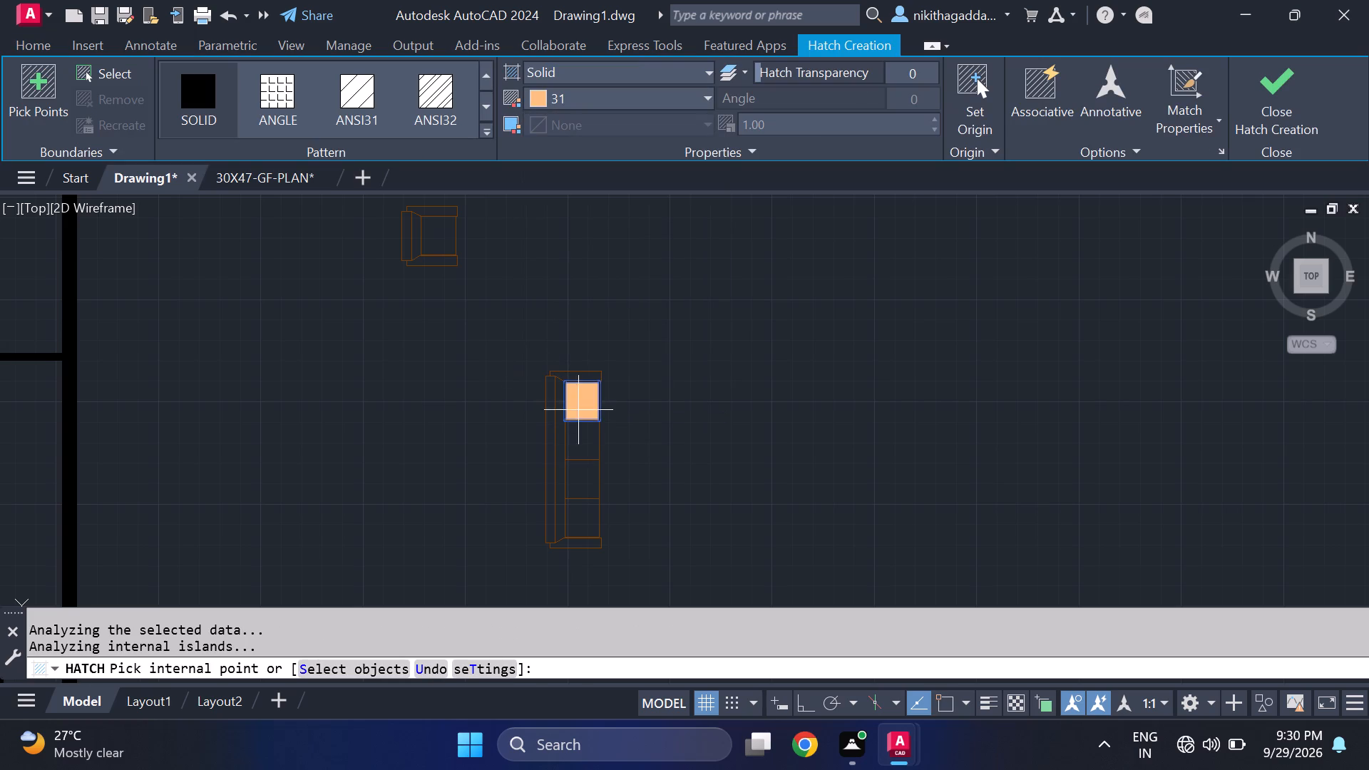
click(578, 443)
click(592, 484)
click(583, 513)
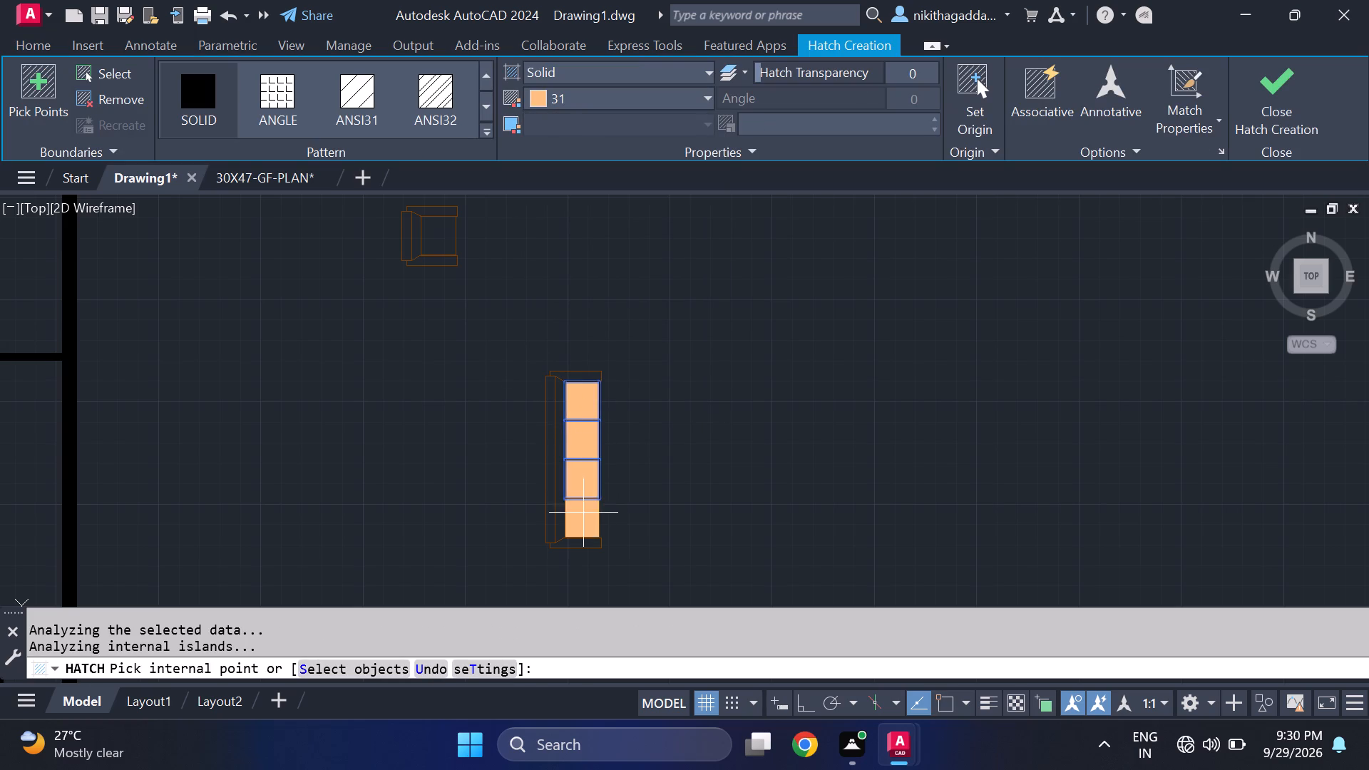
click(560, 486)
click(552, 486)
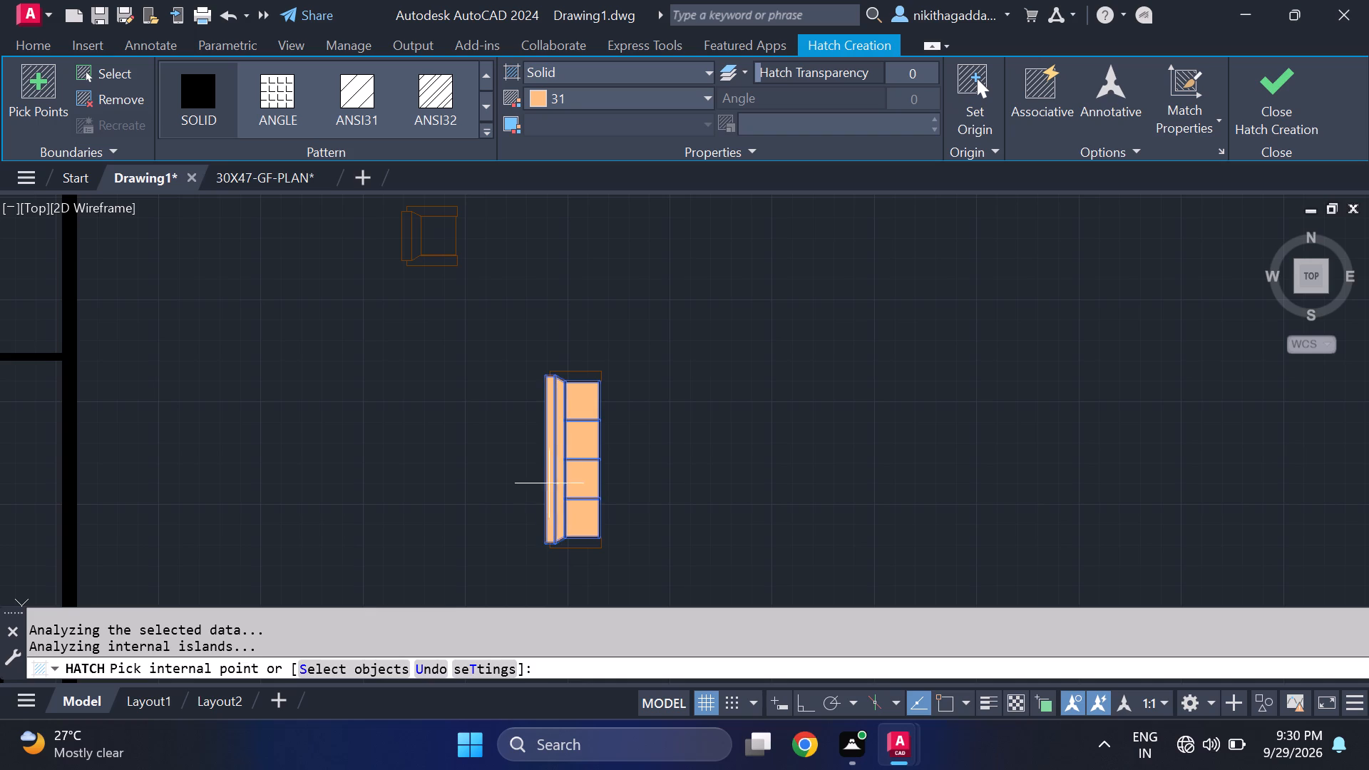
click(585, 379)
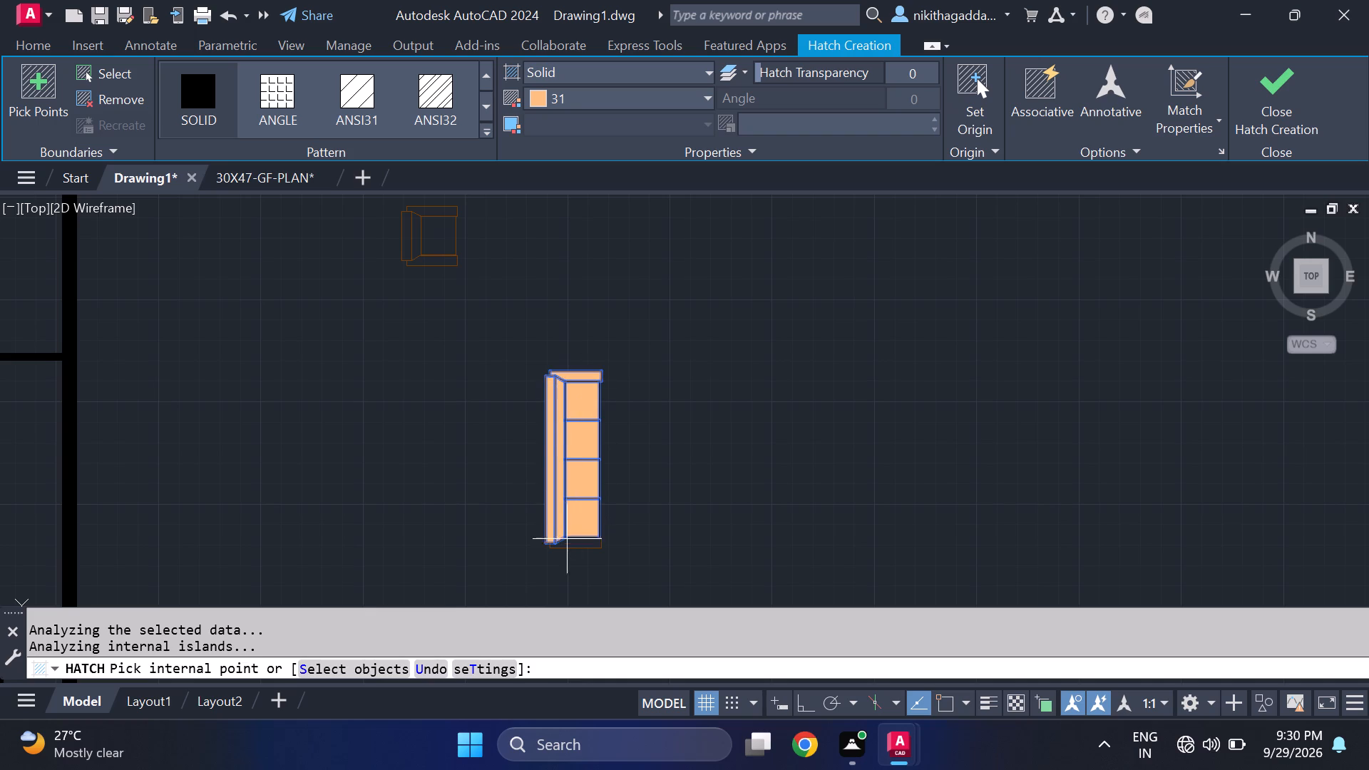
click(579, 545)
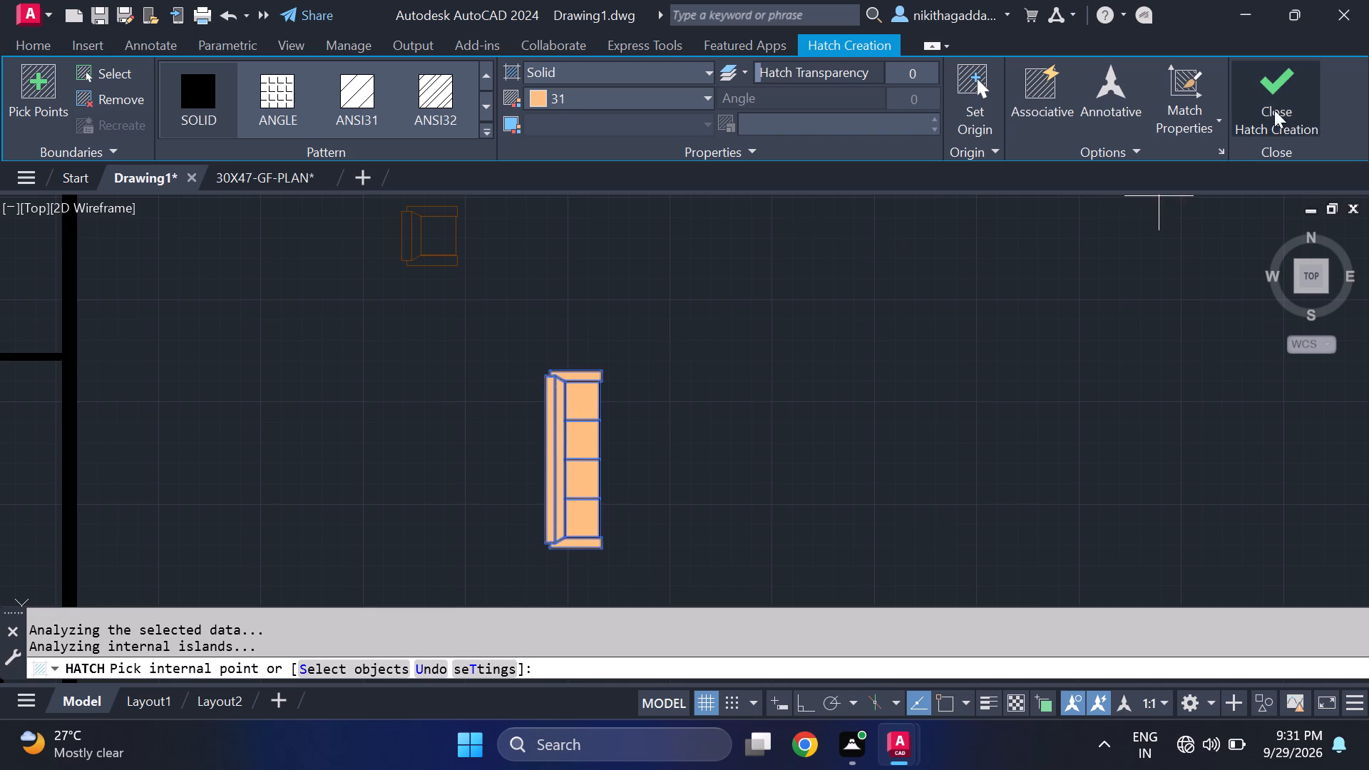
click(1280, 104)
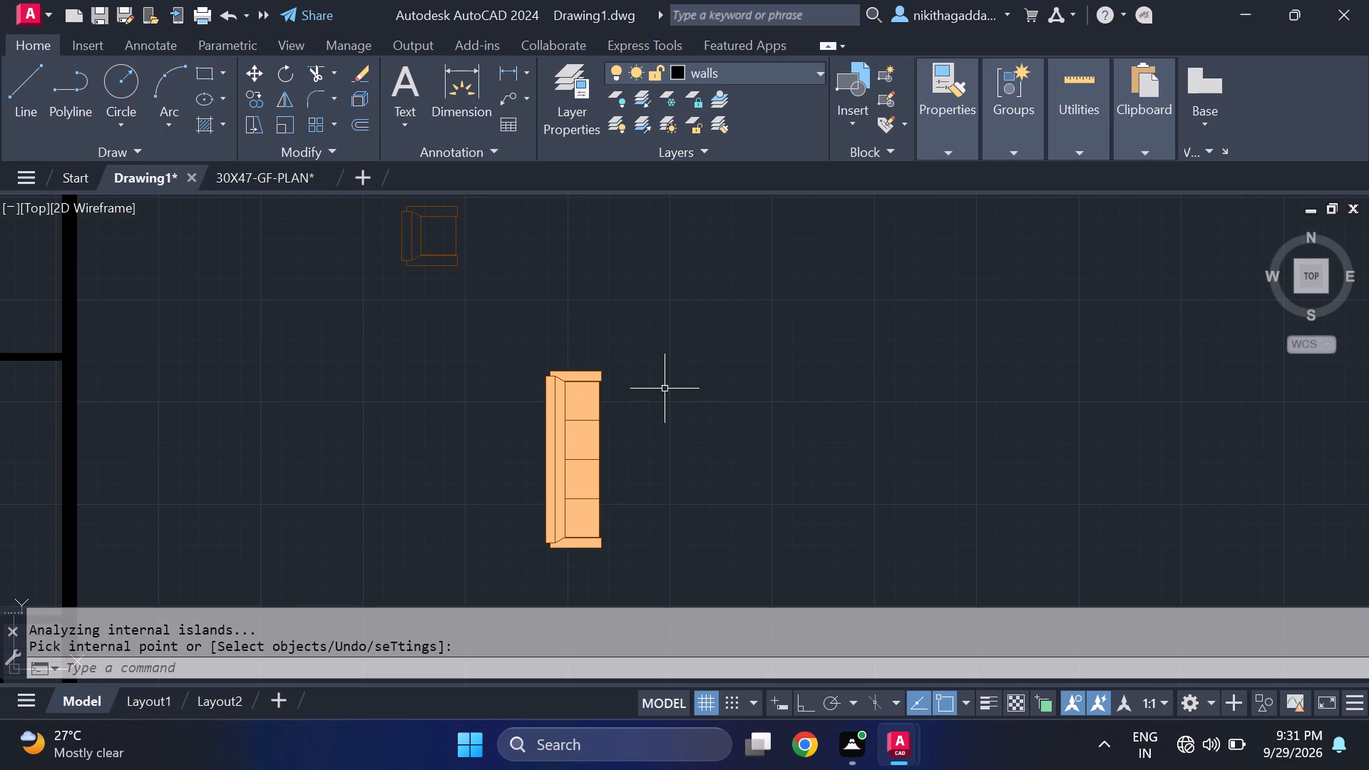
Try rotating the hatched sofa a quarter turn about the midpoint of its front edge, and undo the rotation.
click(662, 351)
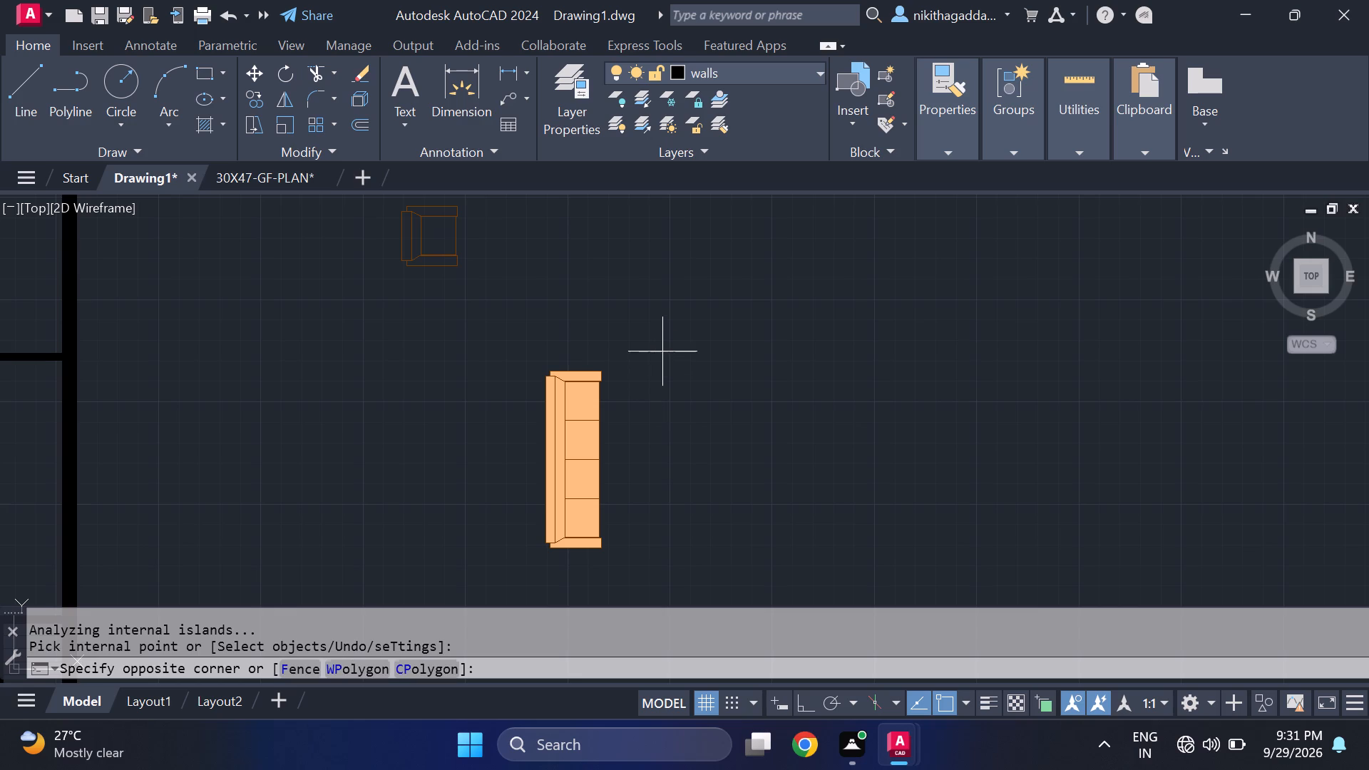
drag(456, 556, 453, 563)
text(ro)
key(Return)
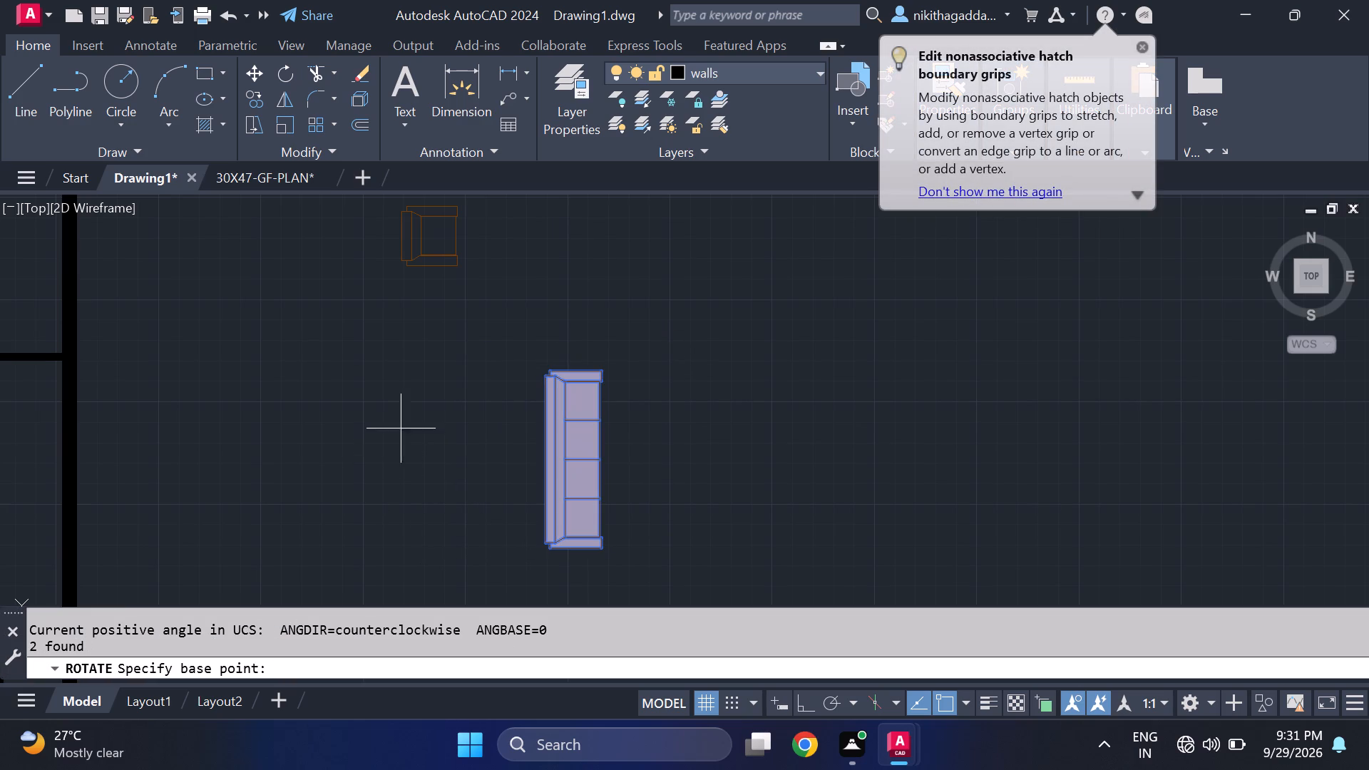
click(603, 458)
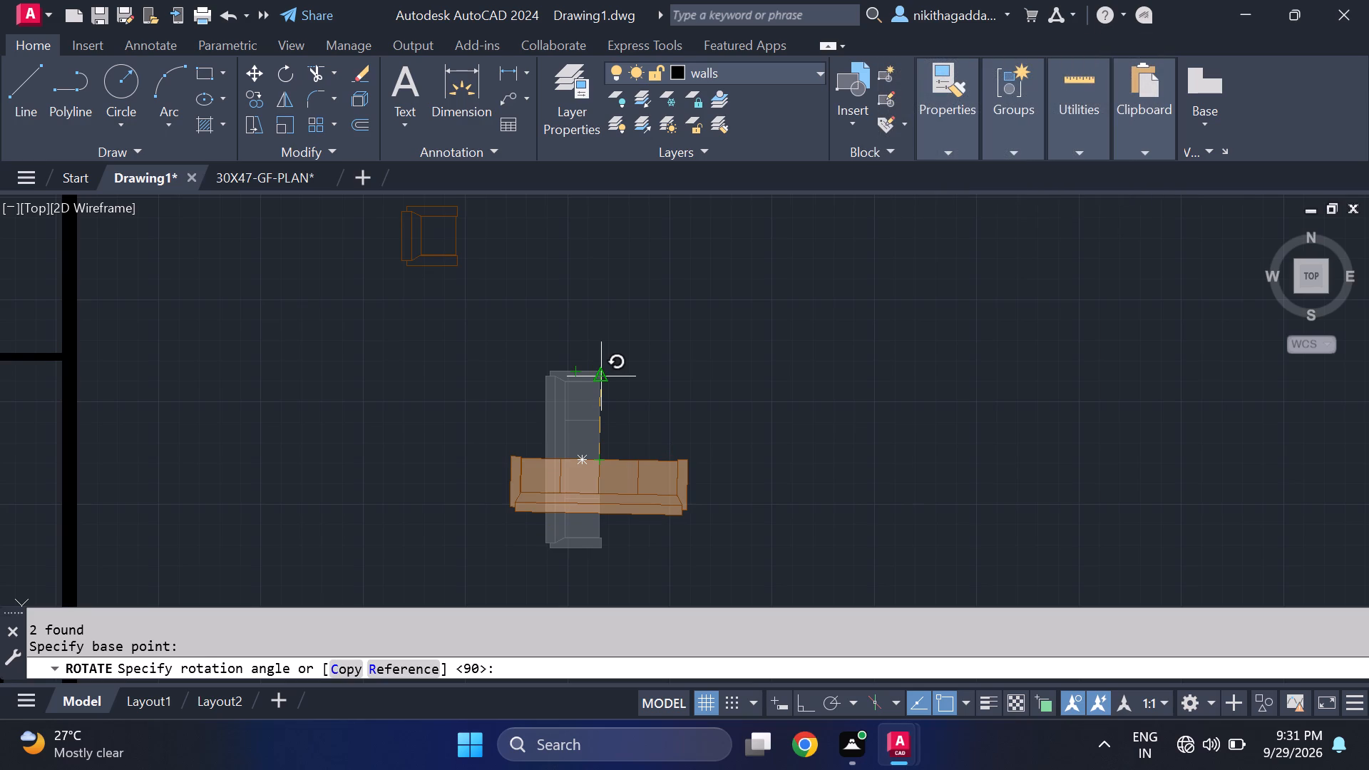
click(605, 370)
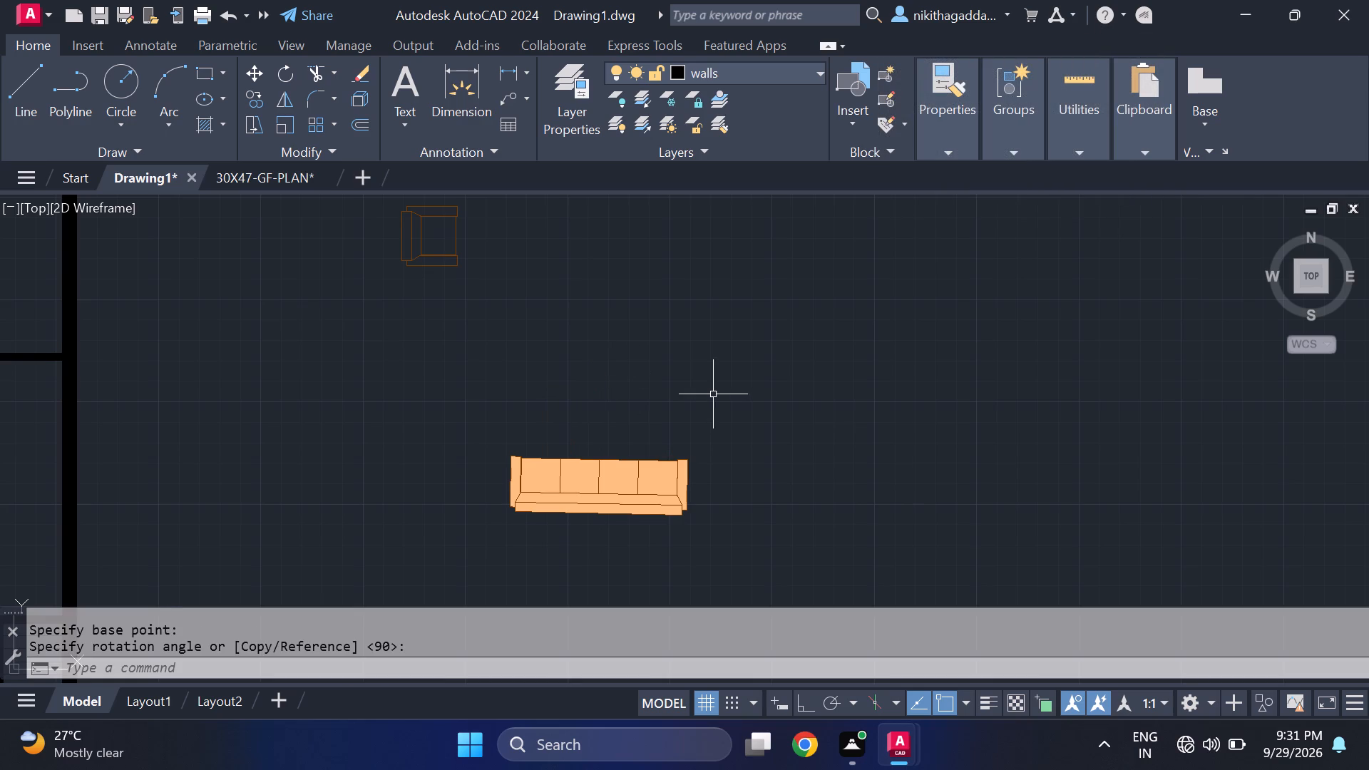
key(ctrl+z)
Copy the hatched four-seat sofa into the empty space farther away from the house, in front of the original.
click(665, 289)
click(459, 586)
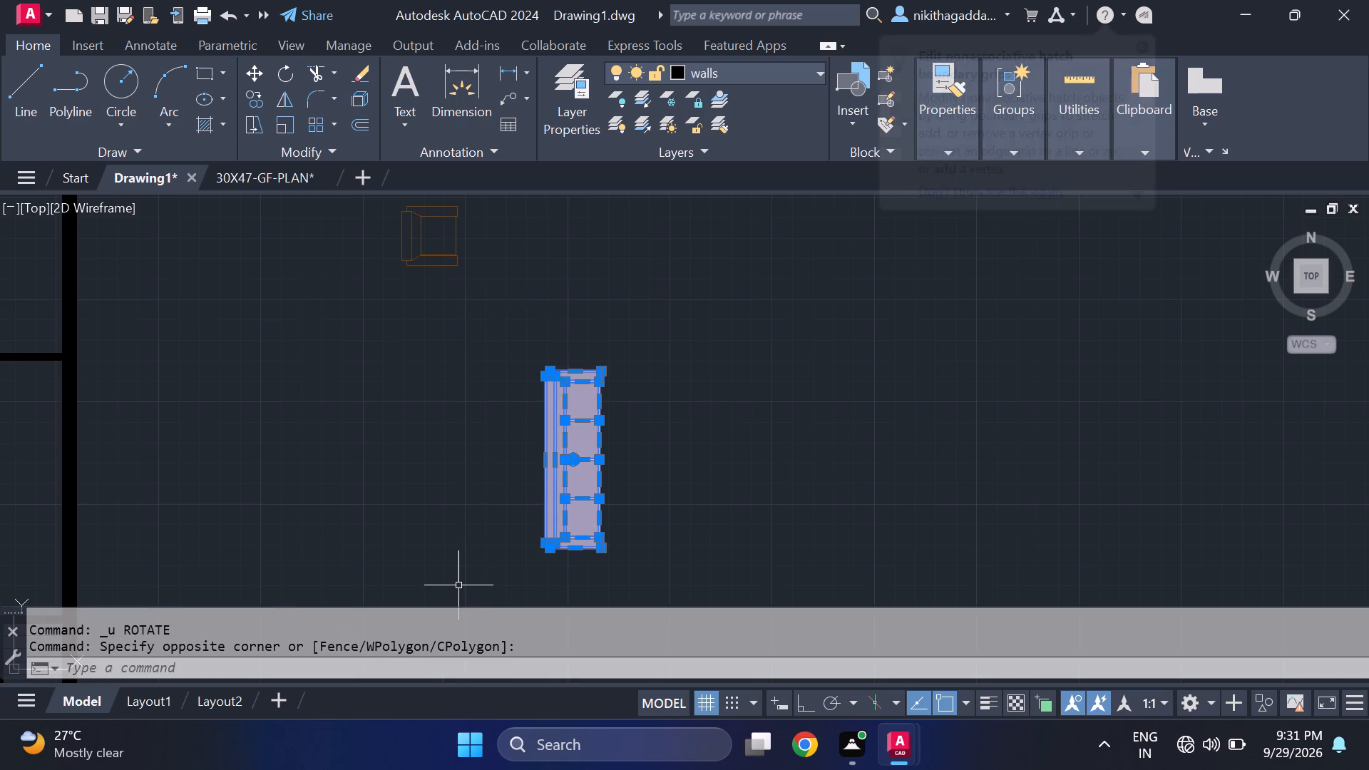
text(co)
key(Return)
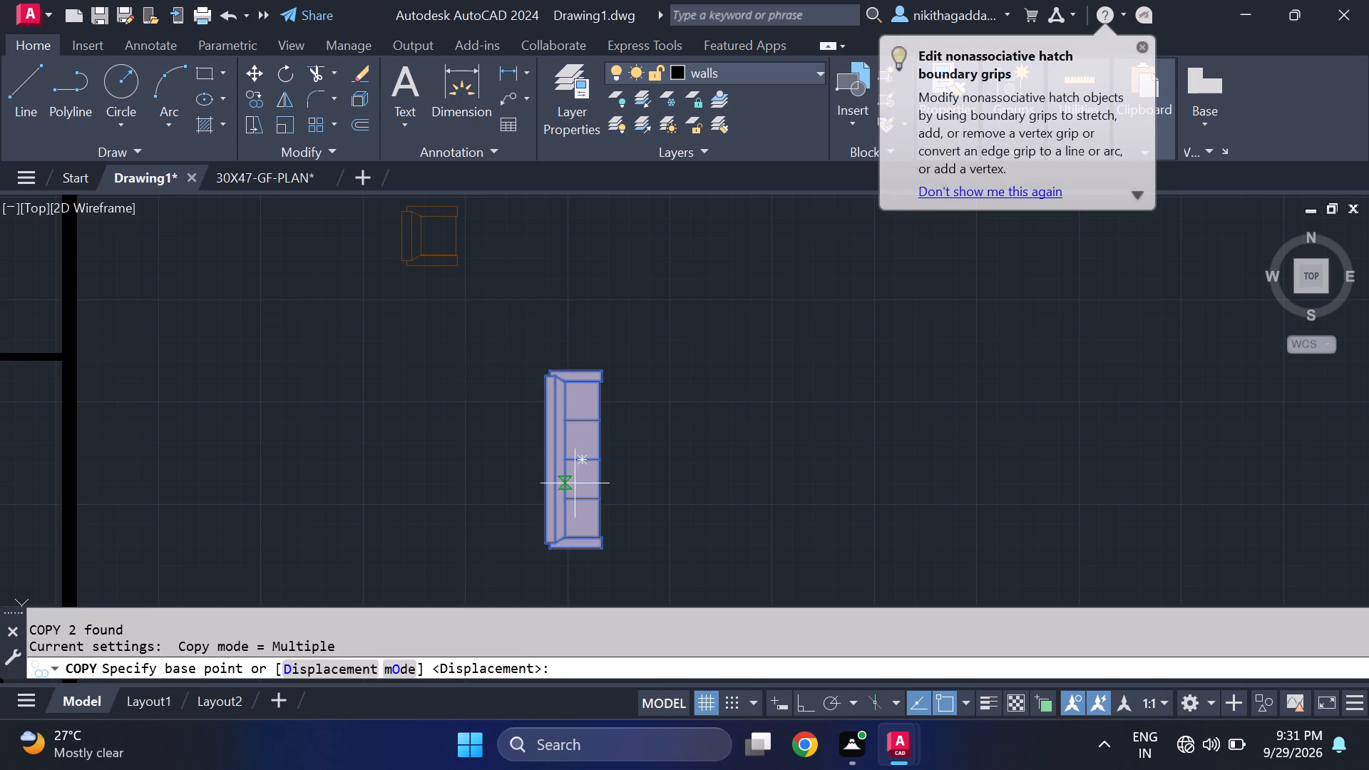
click(548, 456)
click(893, 441)
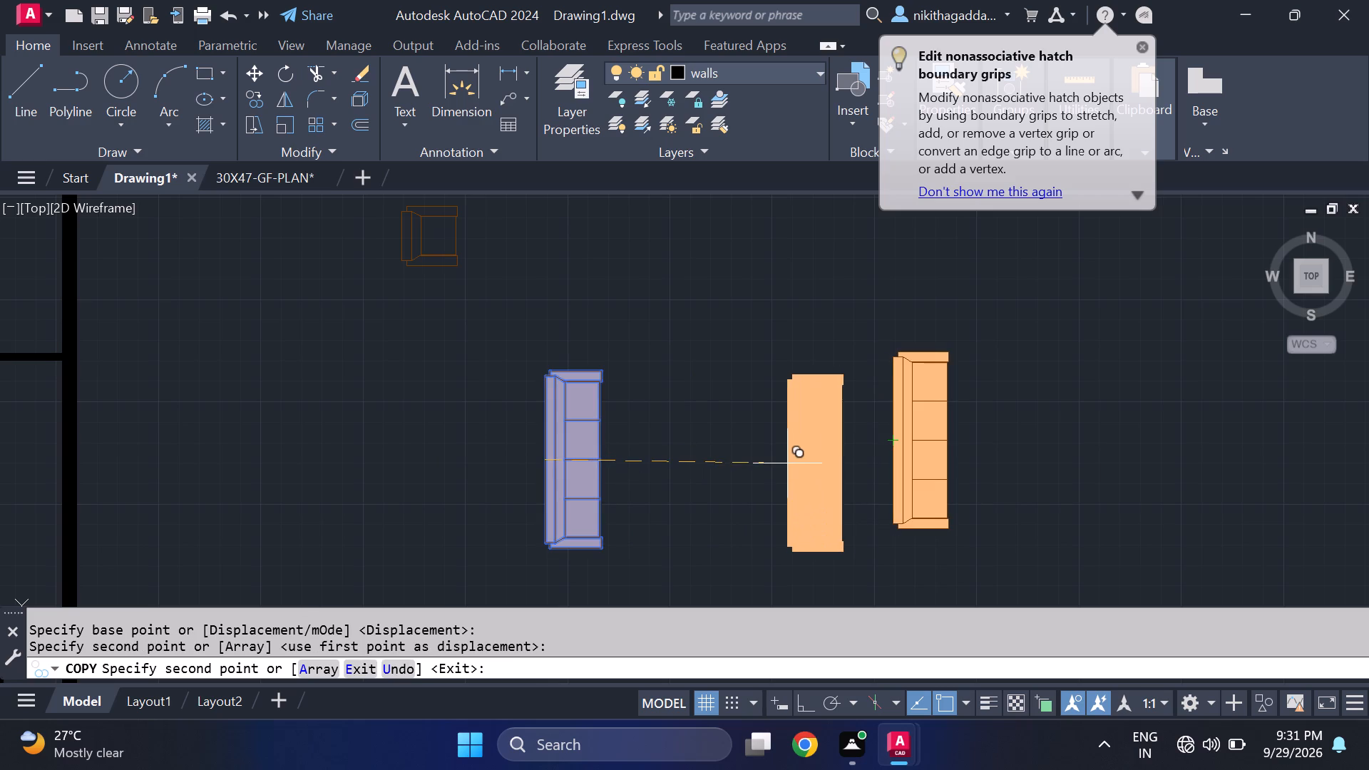
key(Escape)
Rotate the original sofa a quarter turn counterclockwise about the midpoint of its back edge so it lies horizontally.
drag(724, 332, 713, 347)
click(470, 575)
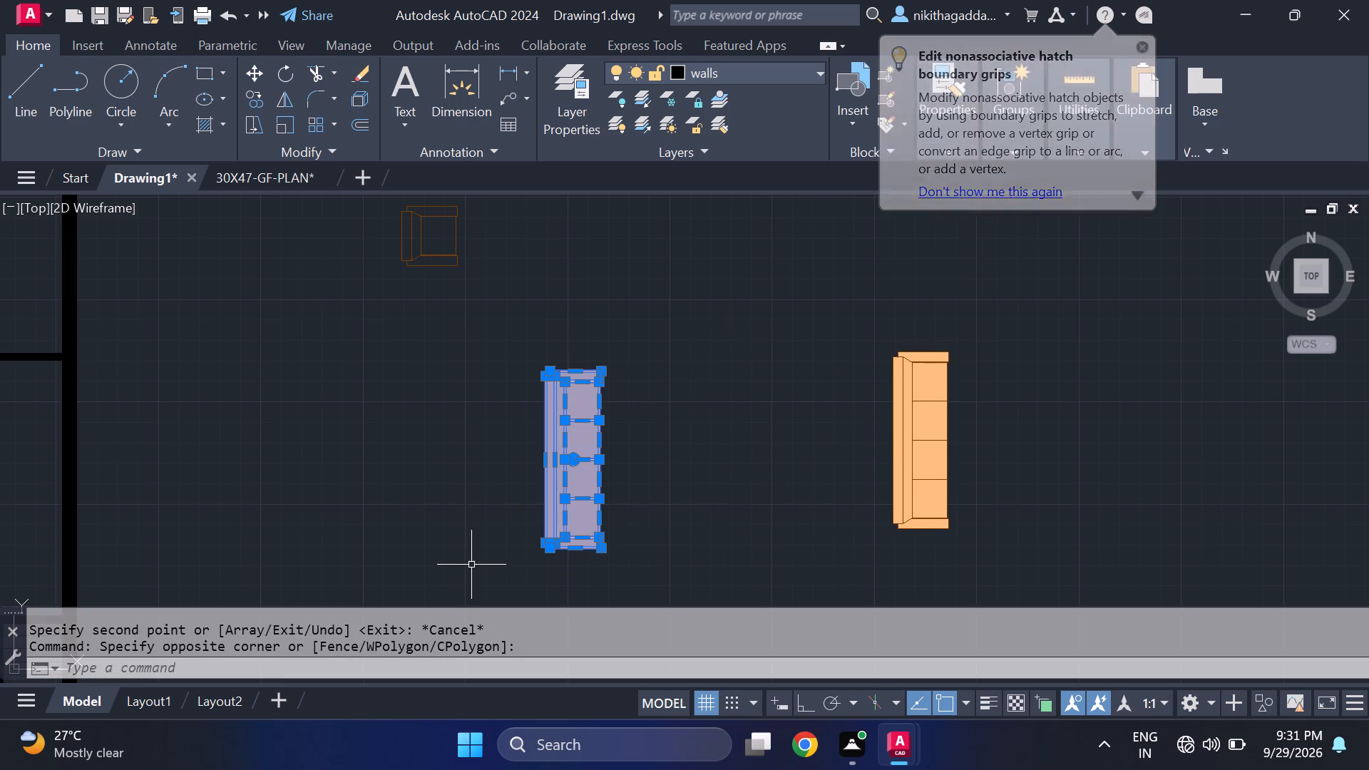
text(ro)
key(Return)
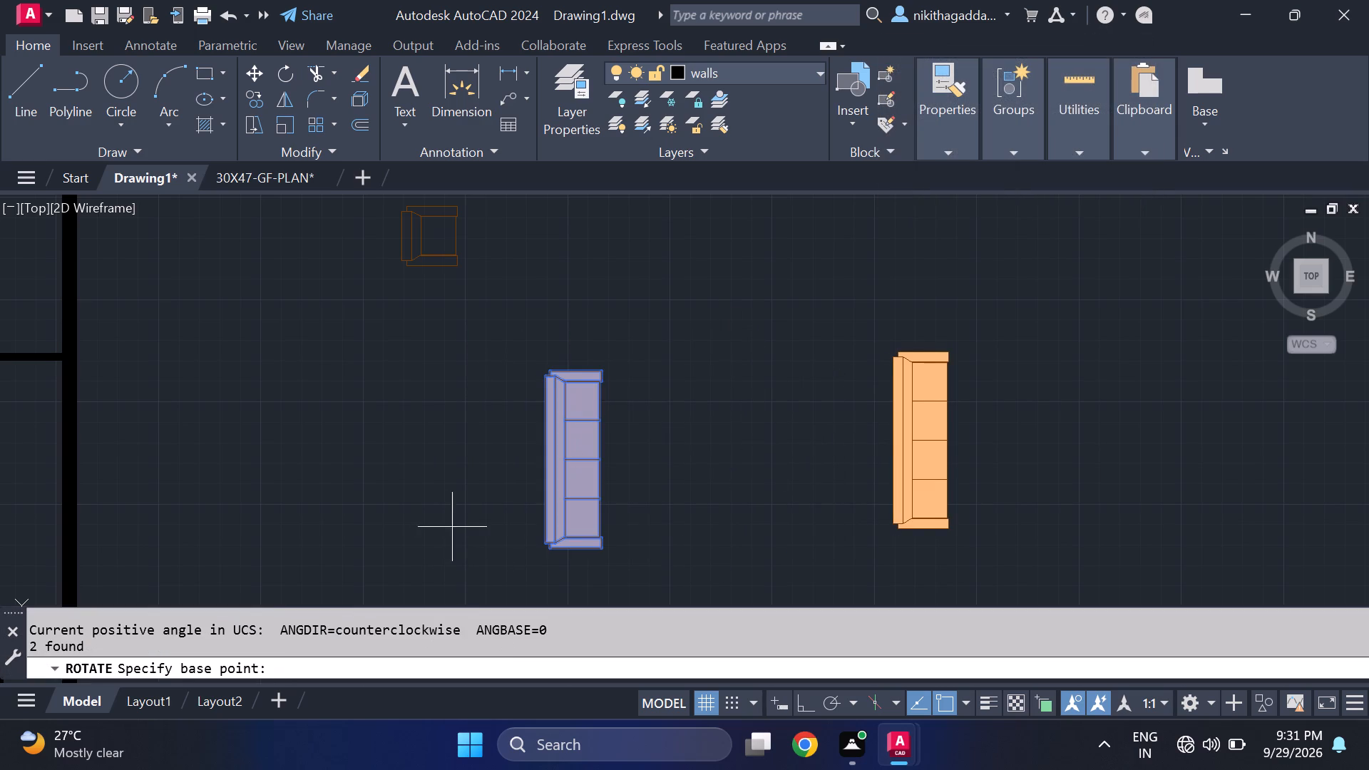
click(540, 460)
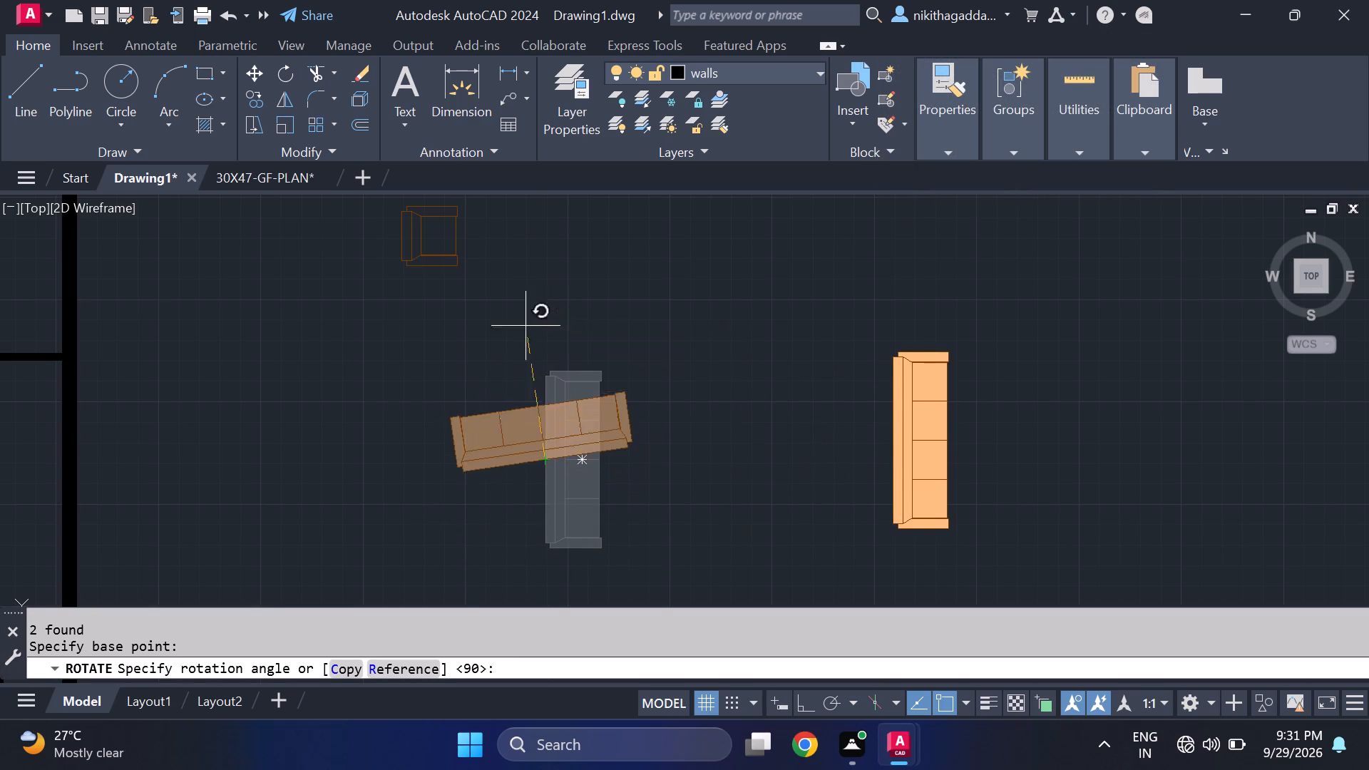
click(553, 323)
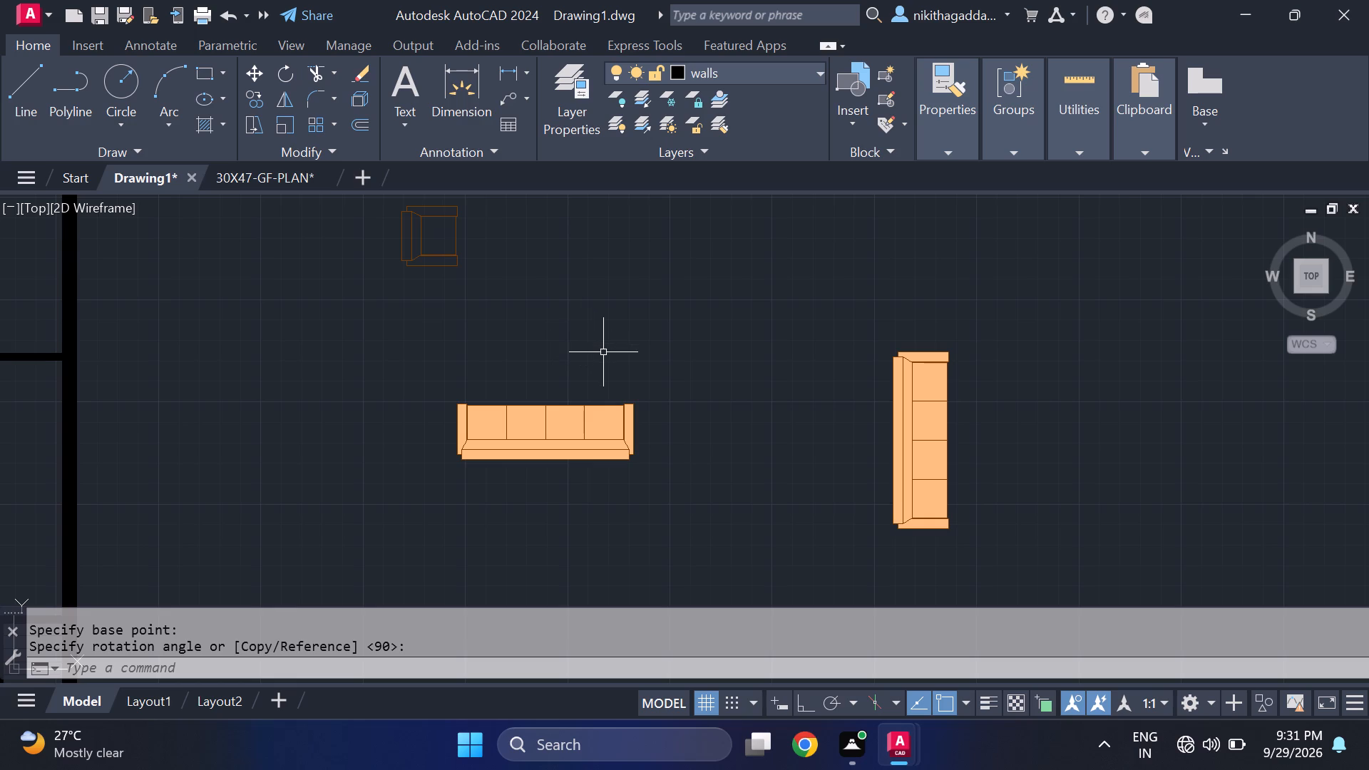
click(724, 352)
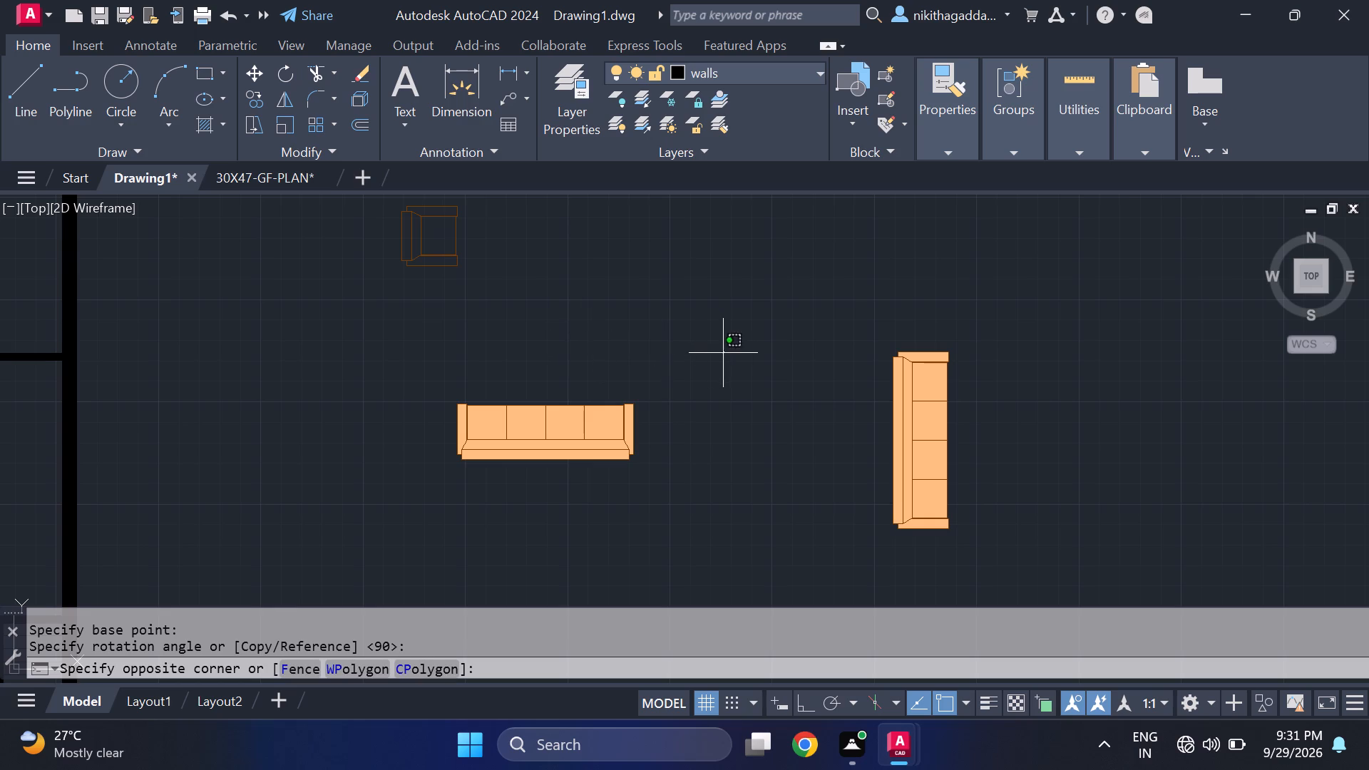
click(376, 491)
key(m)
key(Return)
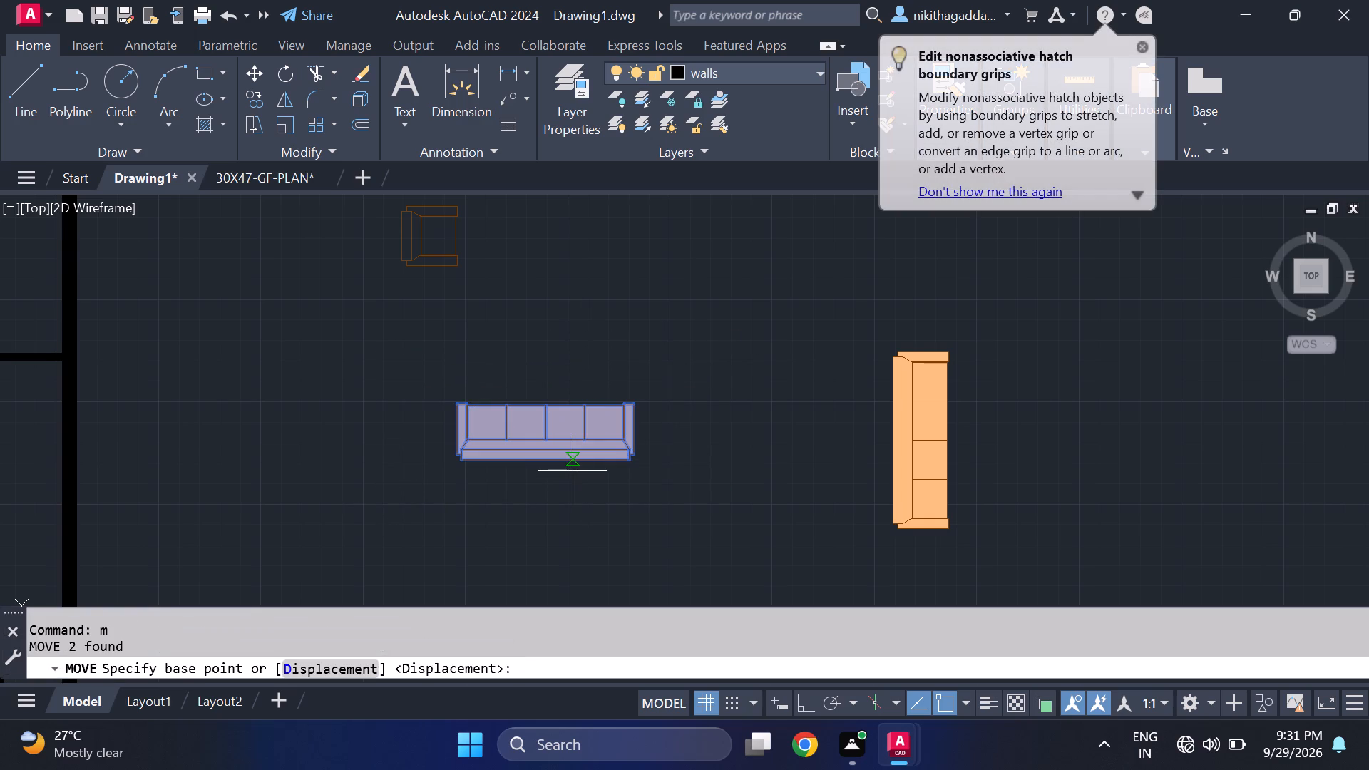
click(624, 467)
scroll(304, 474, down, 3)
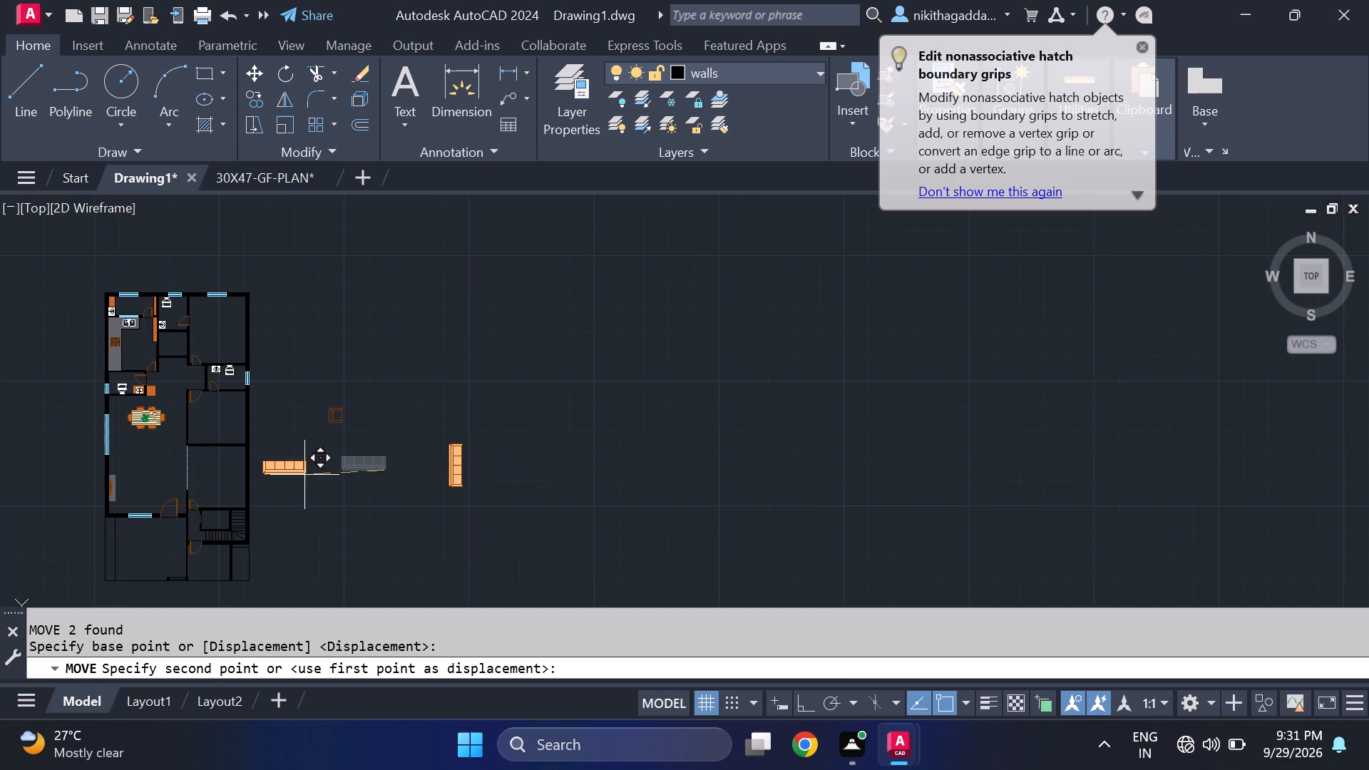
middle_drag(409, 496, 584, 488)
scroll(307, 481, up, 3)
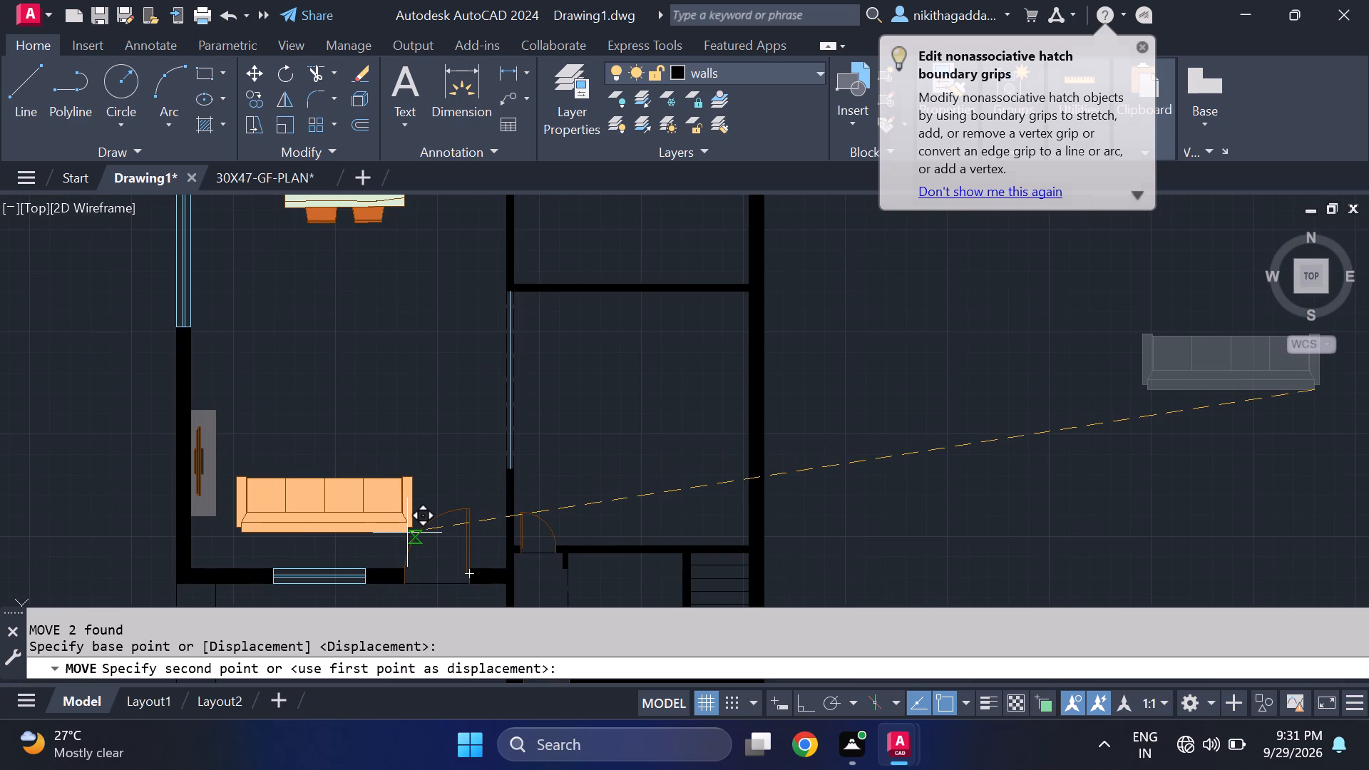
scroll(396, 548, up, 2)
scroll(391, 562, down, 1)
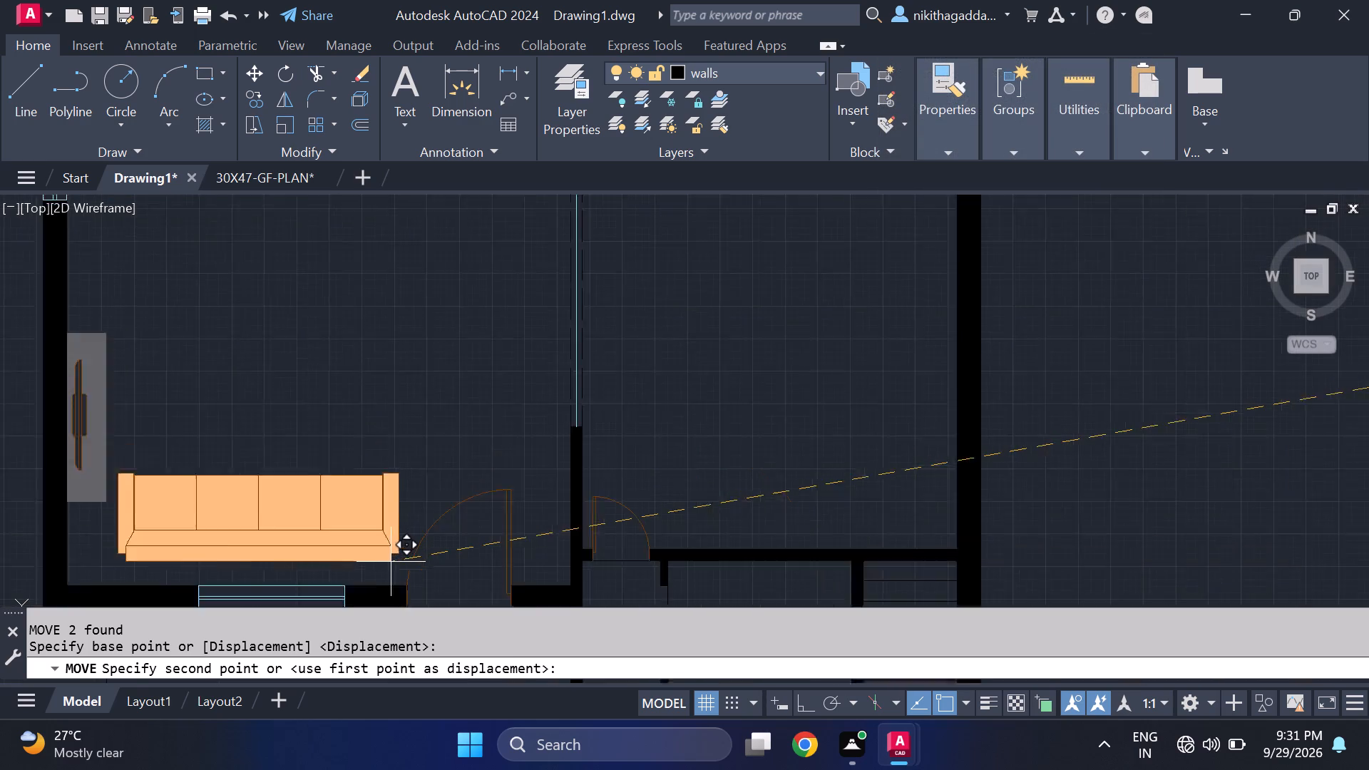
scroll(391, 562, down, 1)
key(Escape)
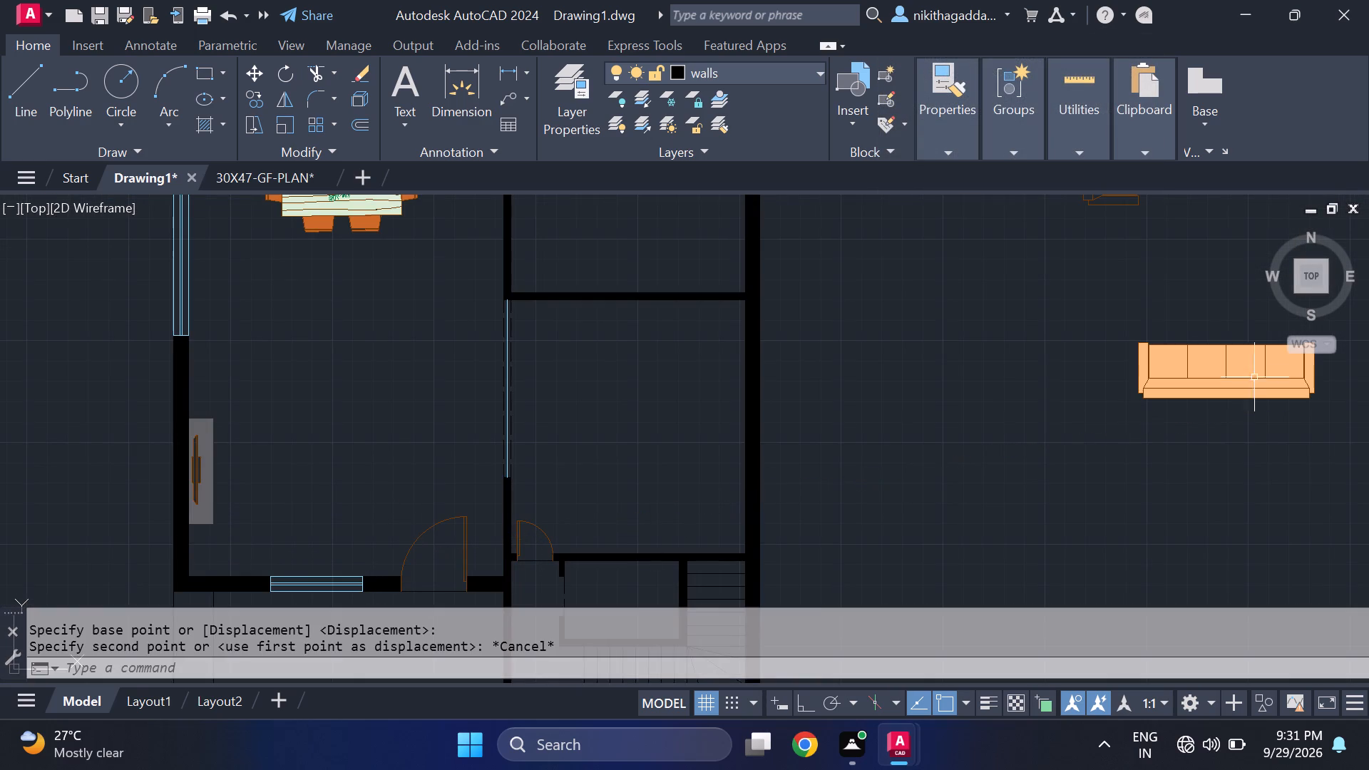
Scale the horizontal sofa down to about four-fifths of its size, using the midpoint of its back edge as base point.
middle_drag(1248, 391, 766, 476)
drag(958, 411, 933, 419)
click(448, 555)
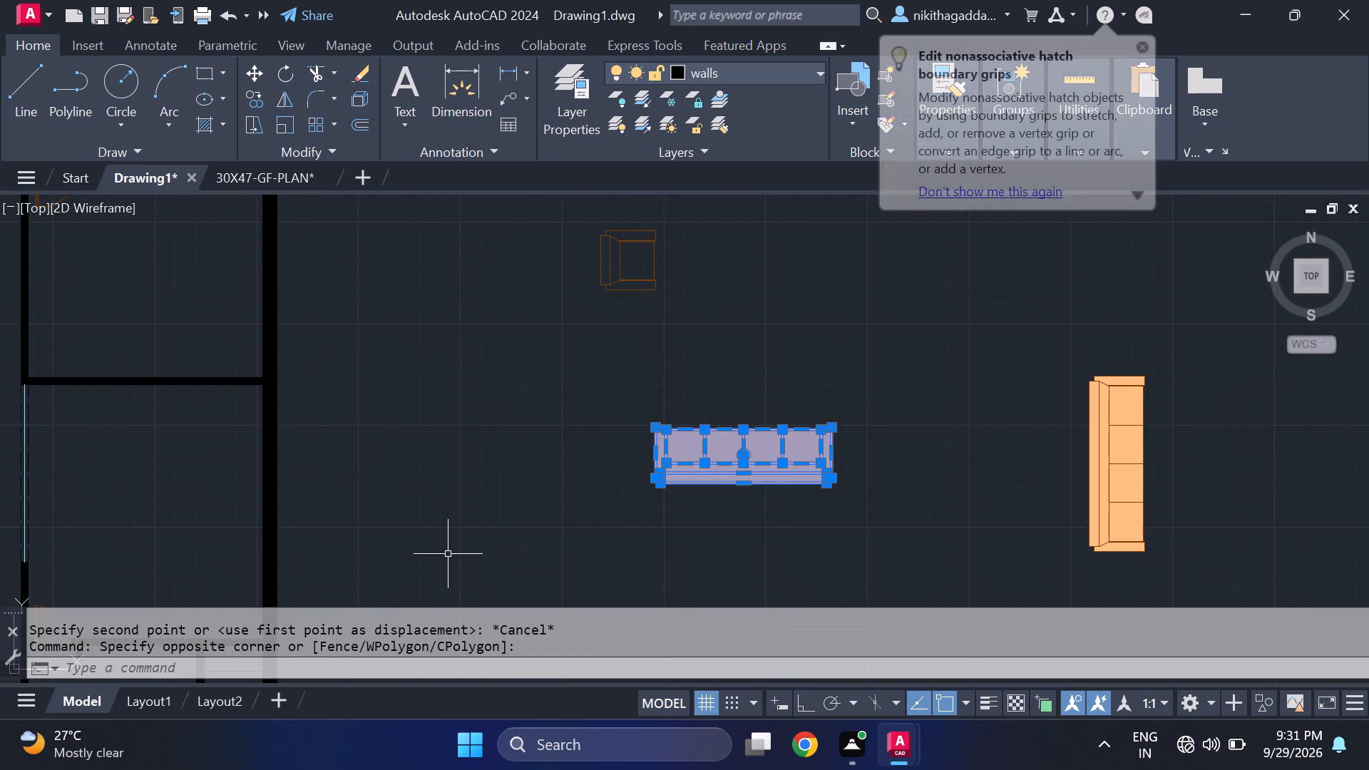
text(scale)
key(Return)
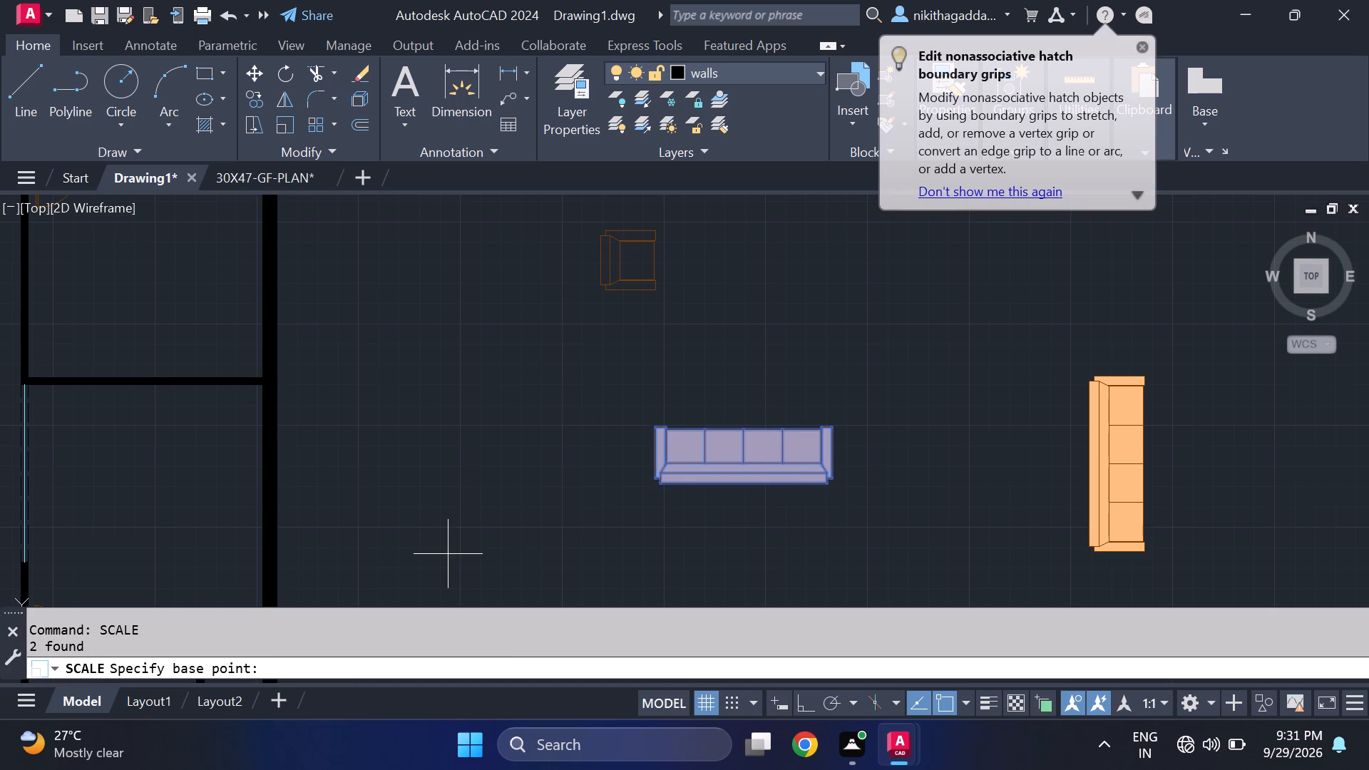
scroll(726, 490, up, 2)
click(776, 475)
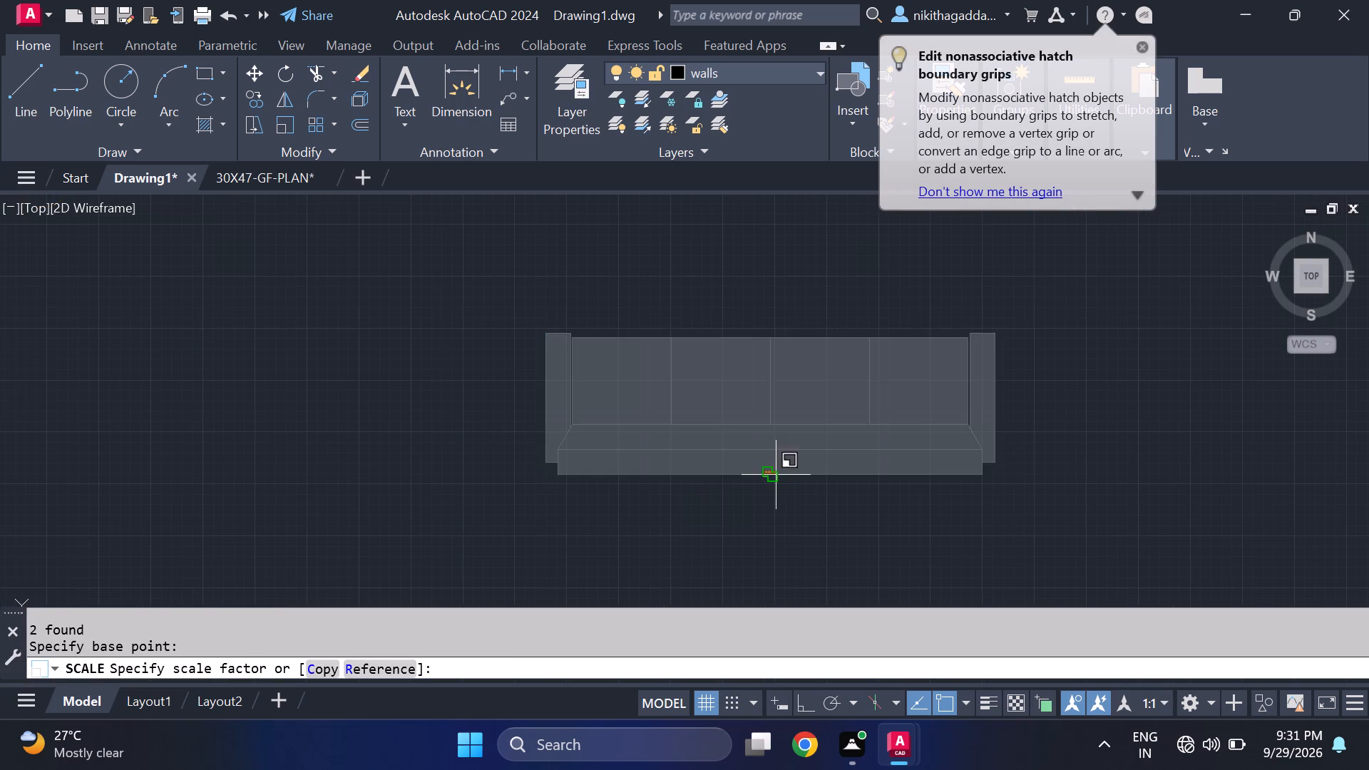
click(901, 354)
Move the reduced sofa by its back-edge midpoint into the living room, centred in front of the window beside the entrance door.
click(976, 341)
click(494, 499)
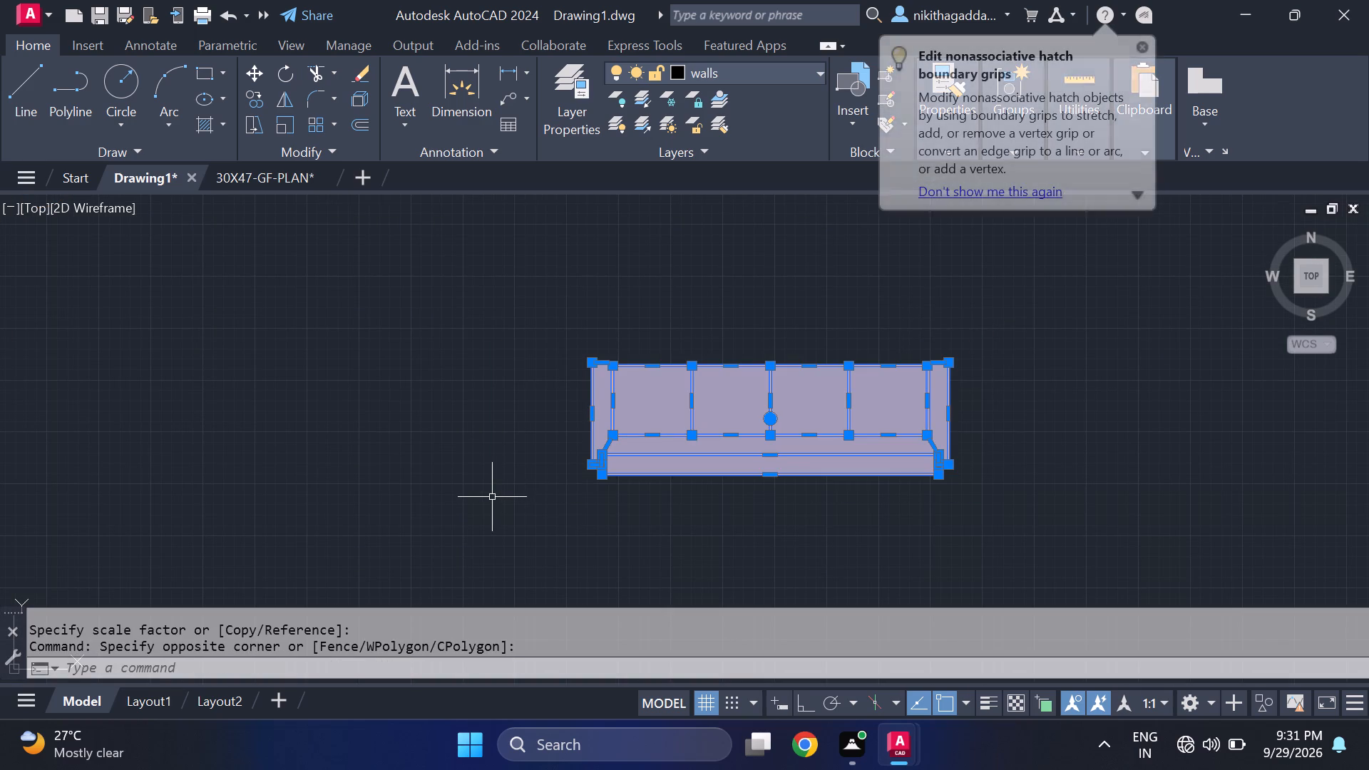
key(m)
key(Return)
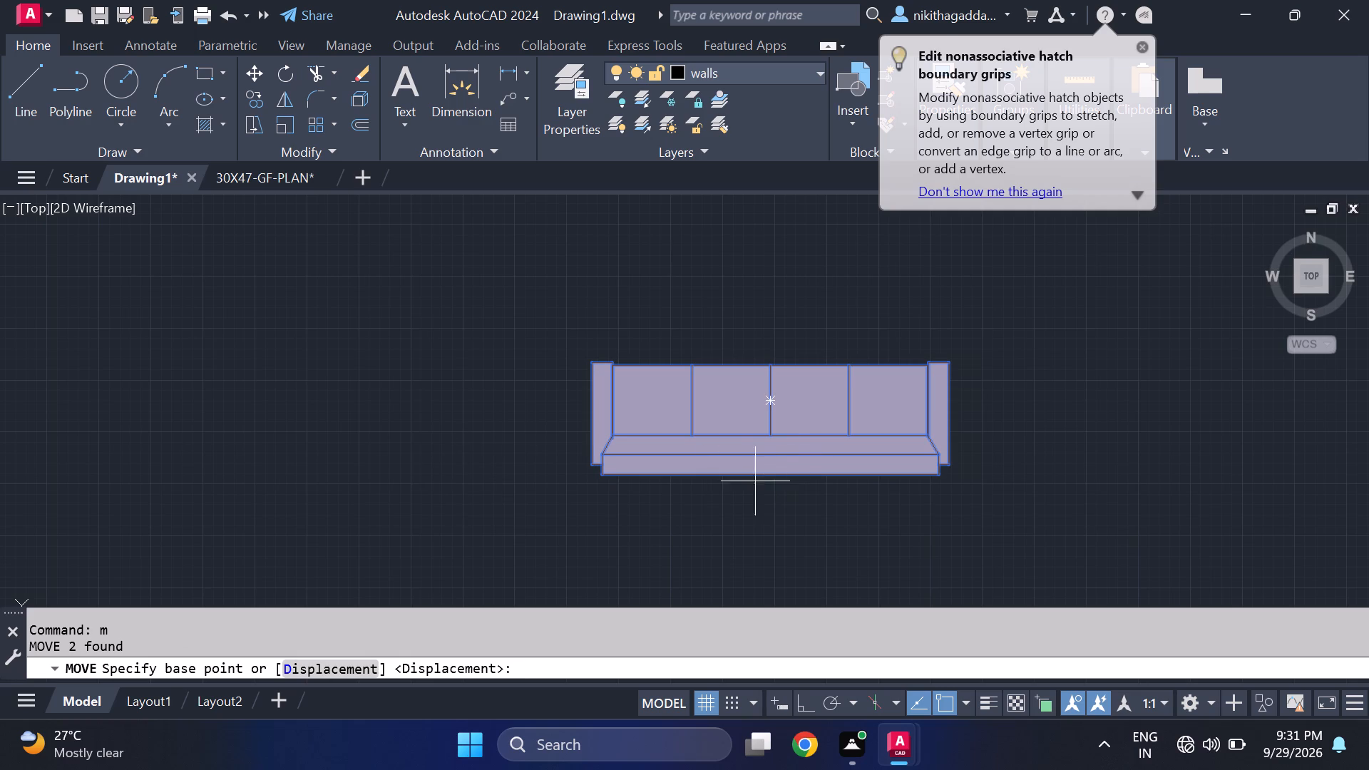
click(769, 476)
scroll(173, 463, down, 4)
middle_drag(309, 471, 319, 472)
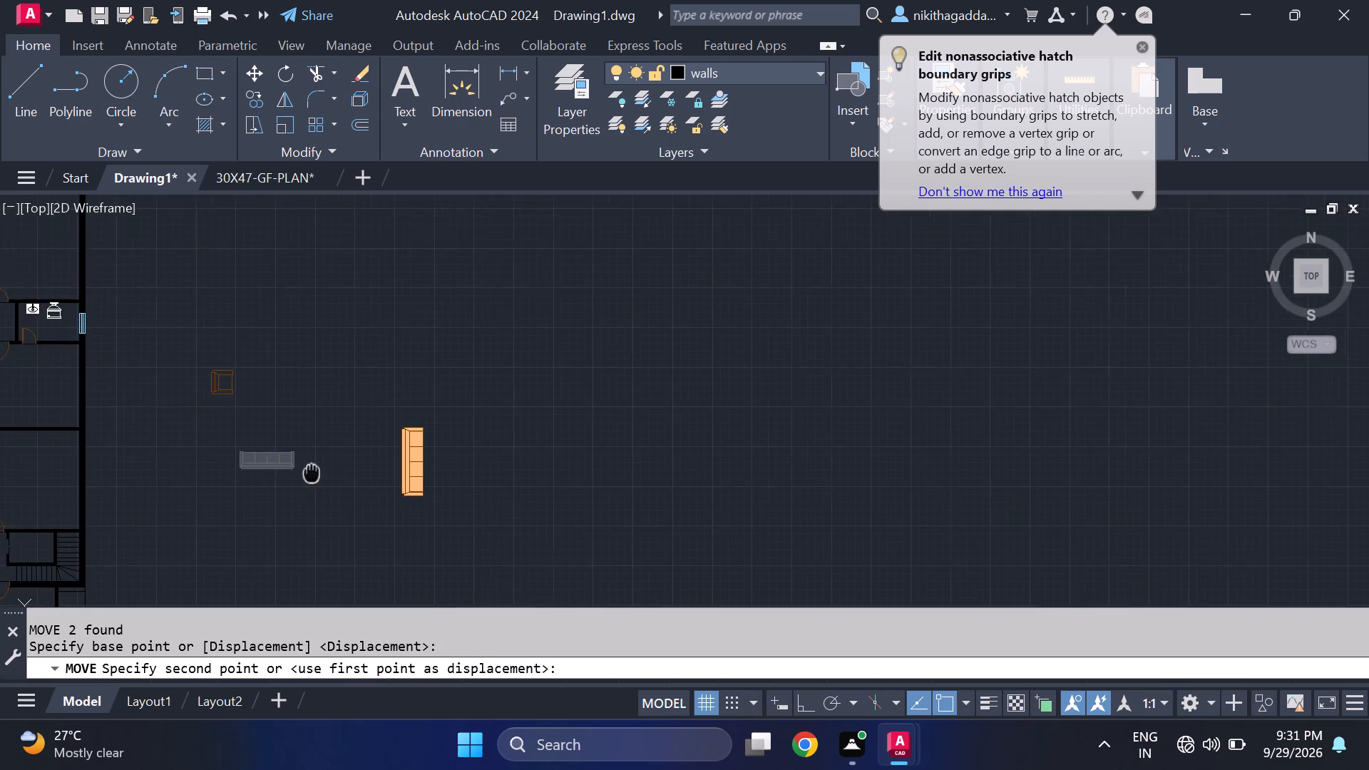
middle_drag(319, 472, 918, 441)
scroll(518, 503, up, 3)
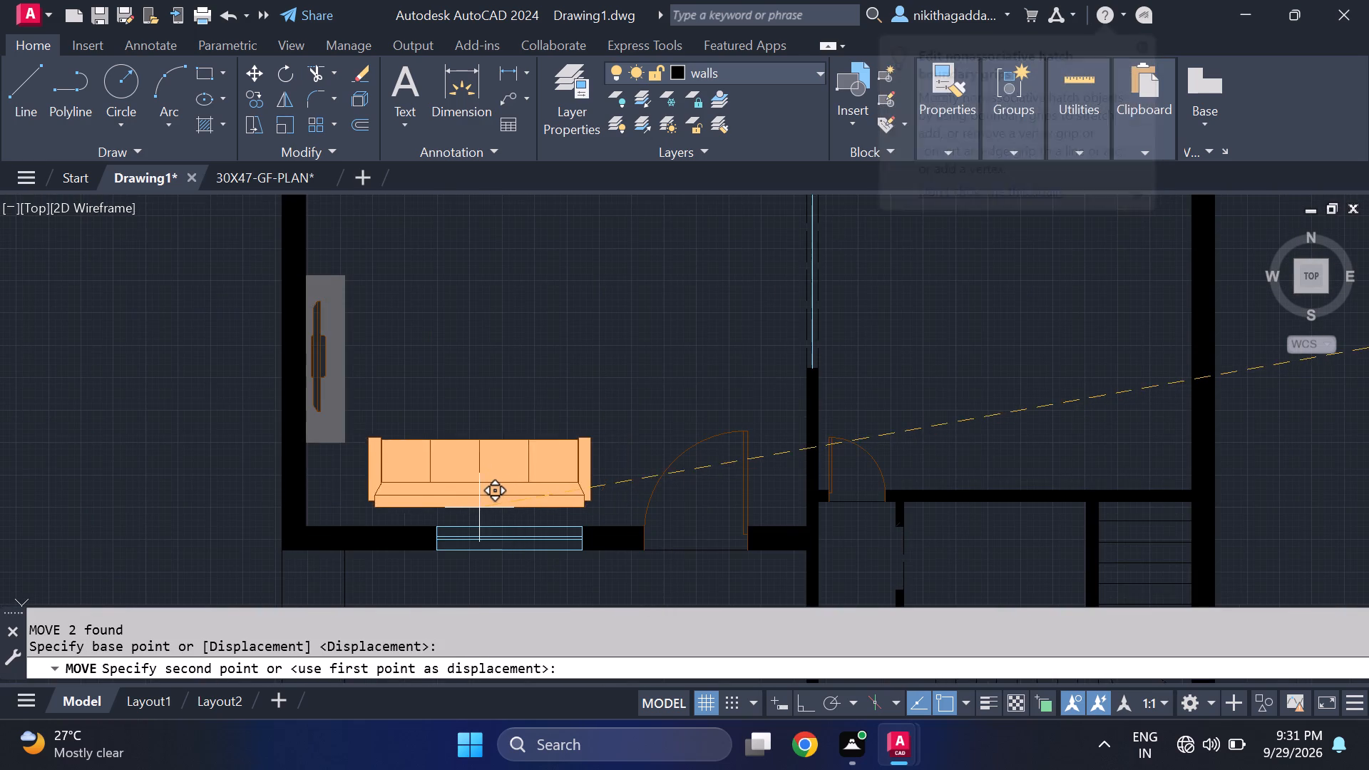
scroll(482, 508, up, 1)
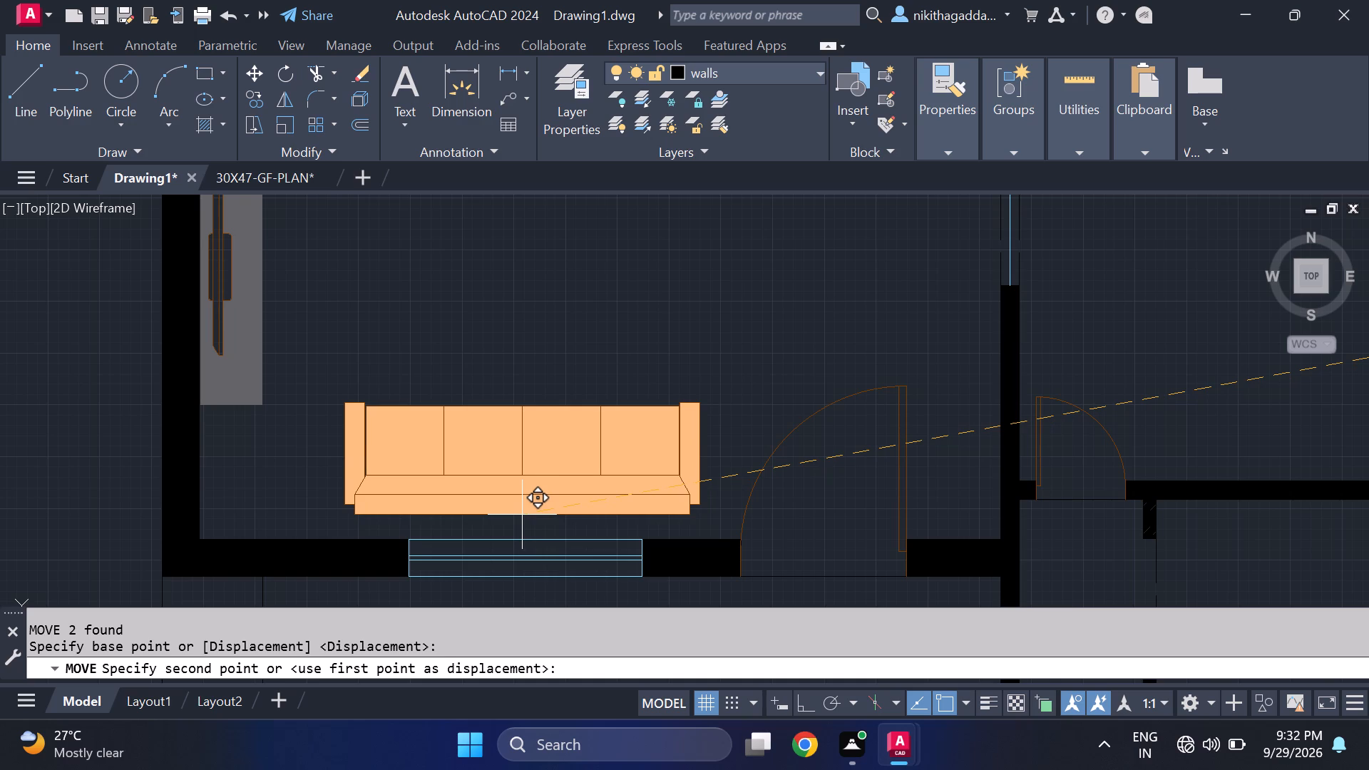
click(521, 518)
scroll(589, 508, down, 4)
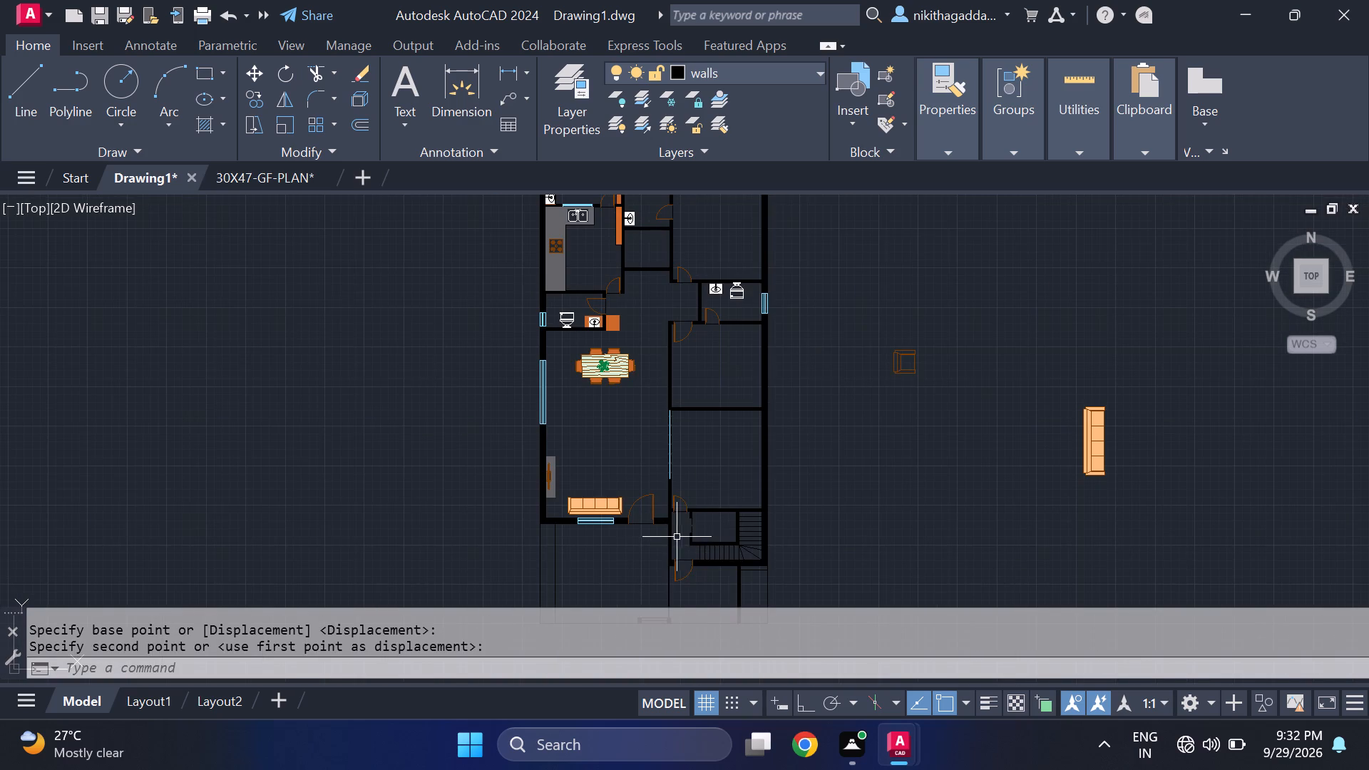
middle_drag(680, 539, 559, 458)
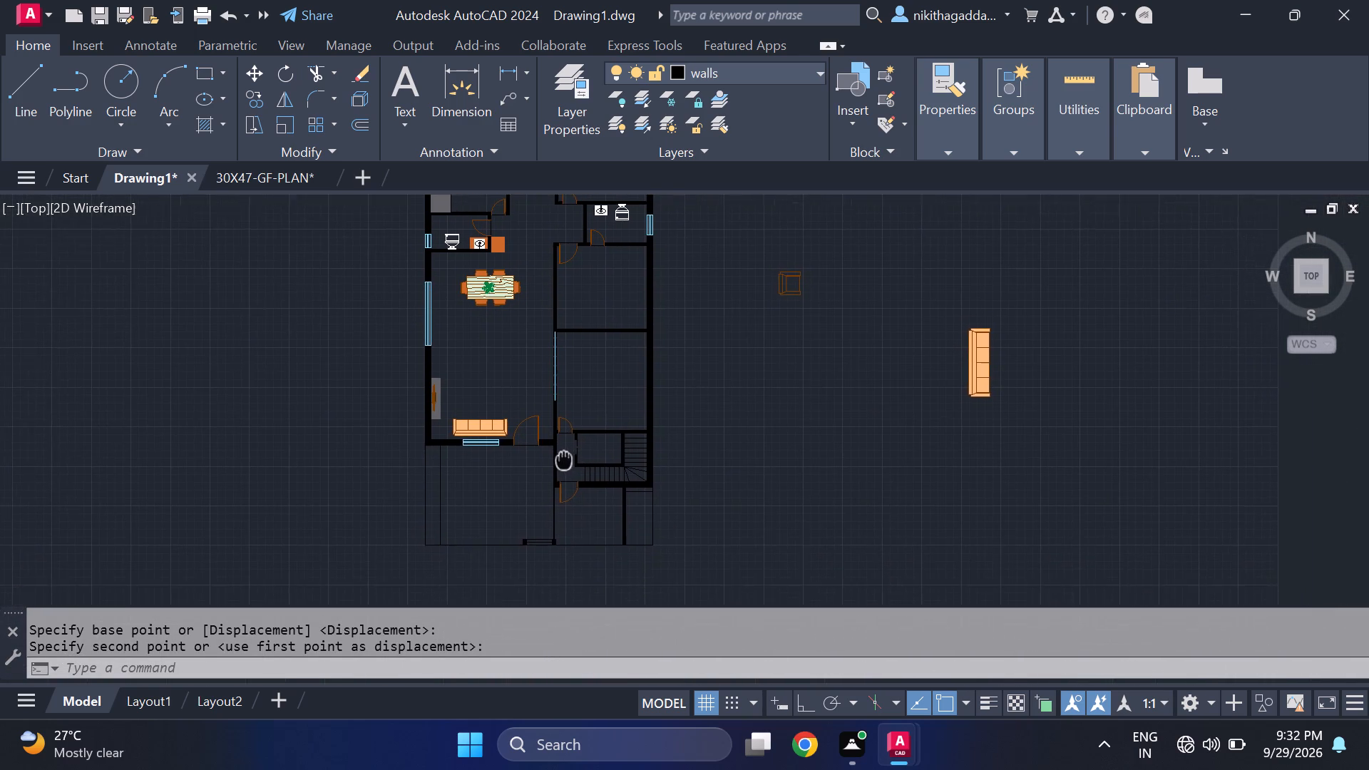
In the 30X47-GF-PLAN drawing, copy the living room's brown centre table hatch together with its plant to the clipboard.
middle_drag(559, 458, 494, 497)
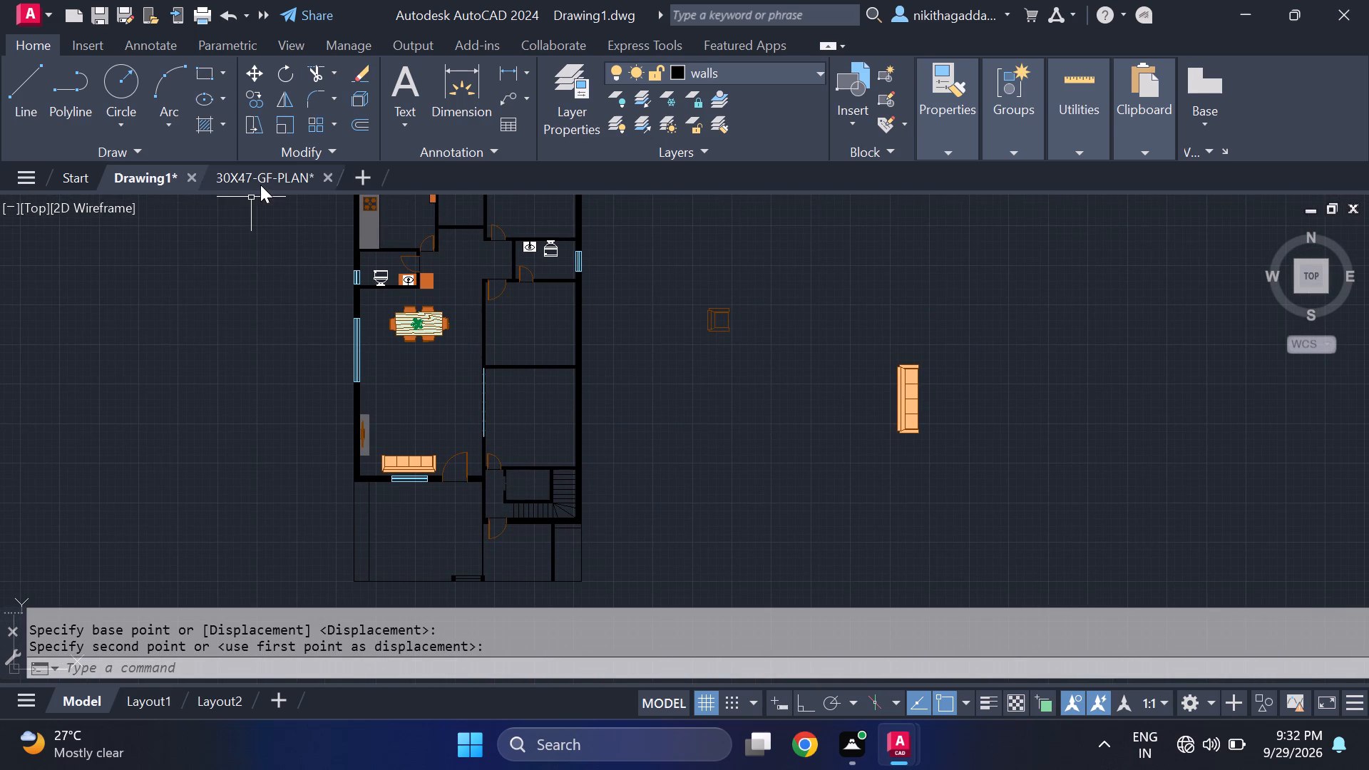
click(262, 183)
scroll(403, 466, up, 3)
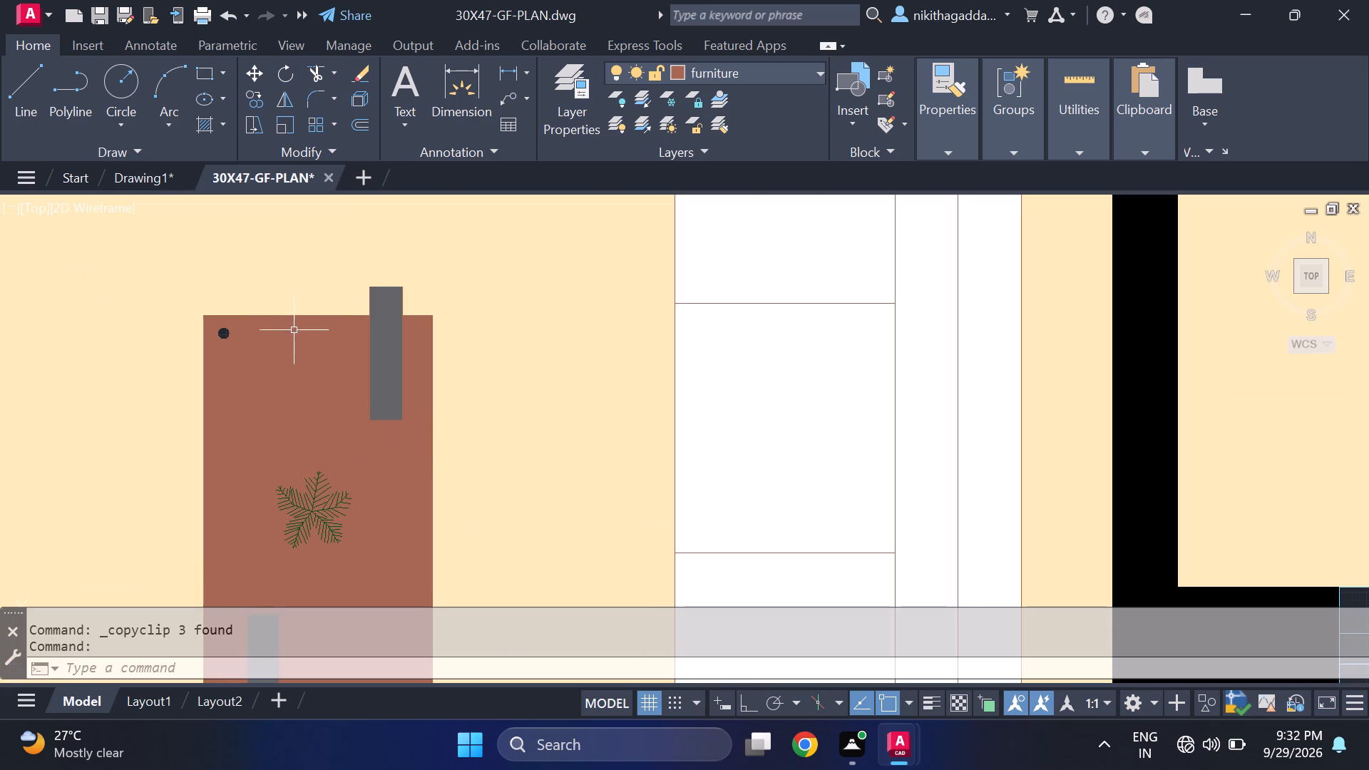
click(299, 316)
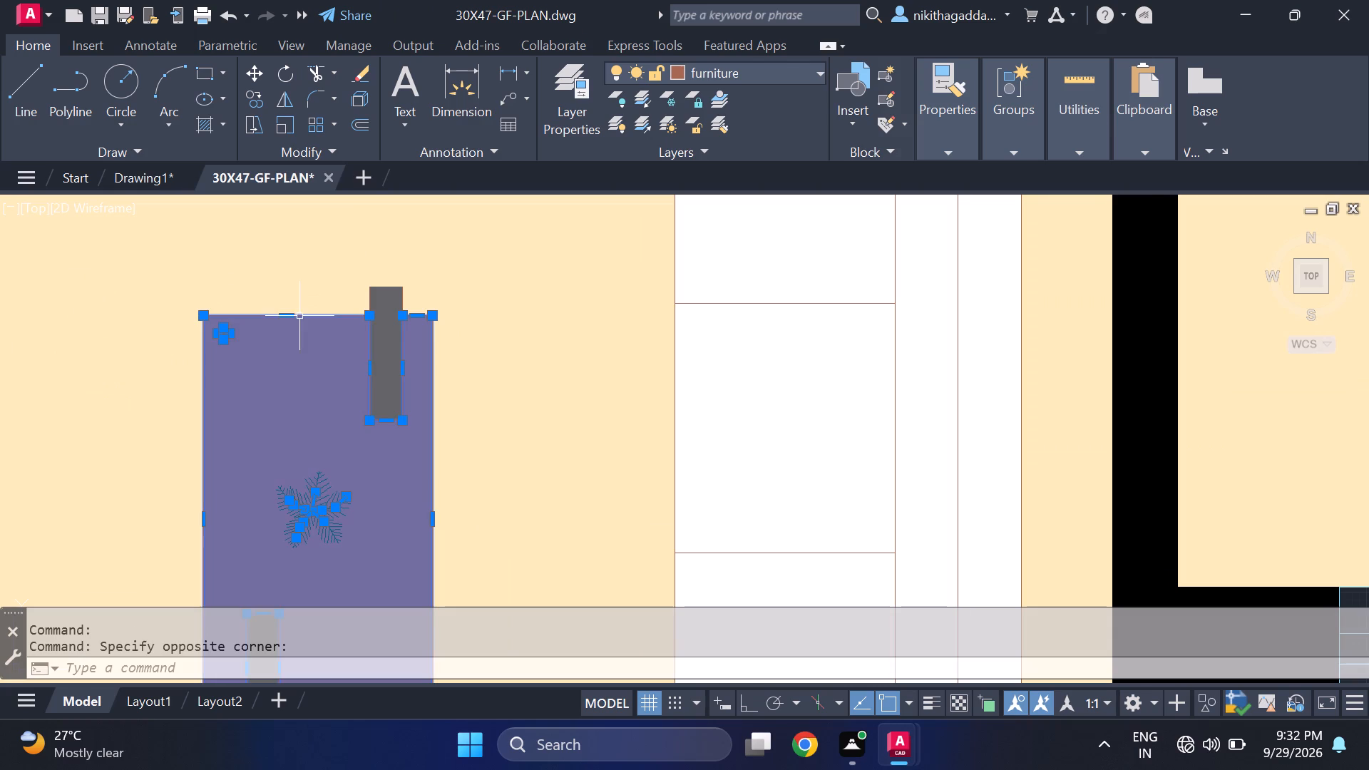
scroll(237, 326, up, 2)
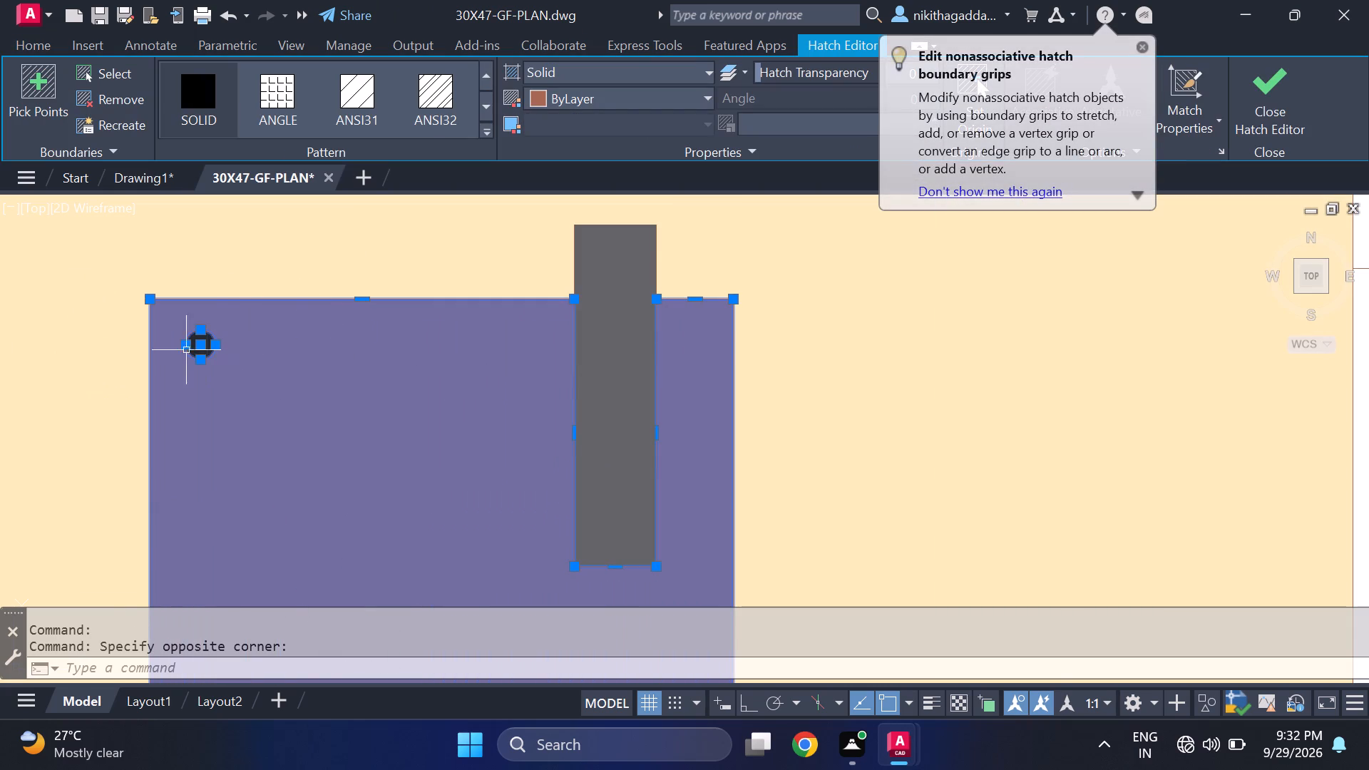
scroll(180, 349, up, 4)
scroll(340, 360, down, 4)
scroll(719, 398, down, 4)
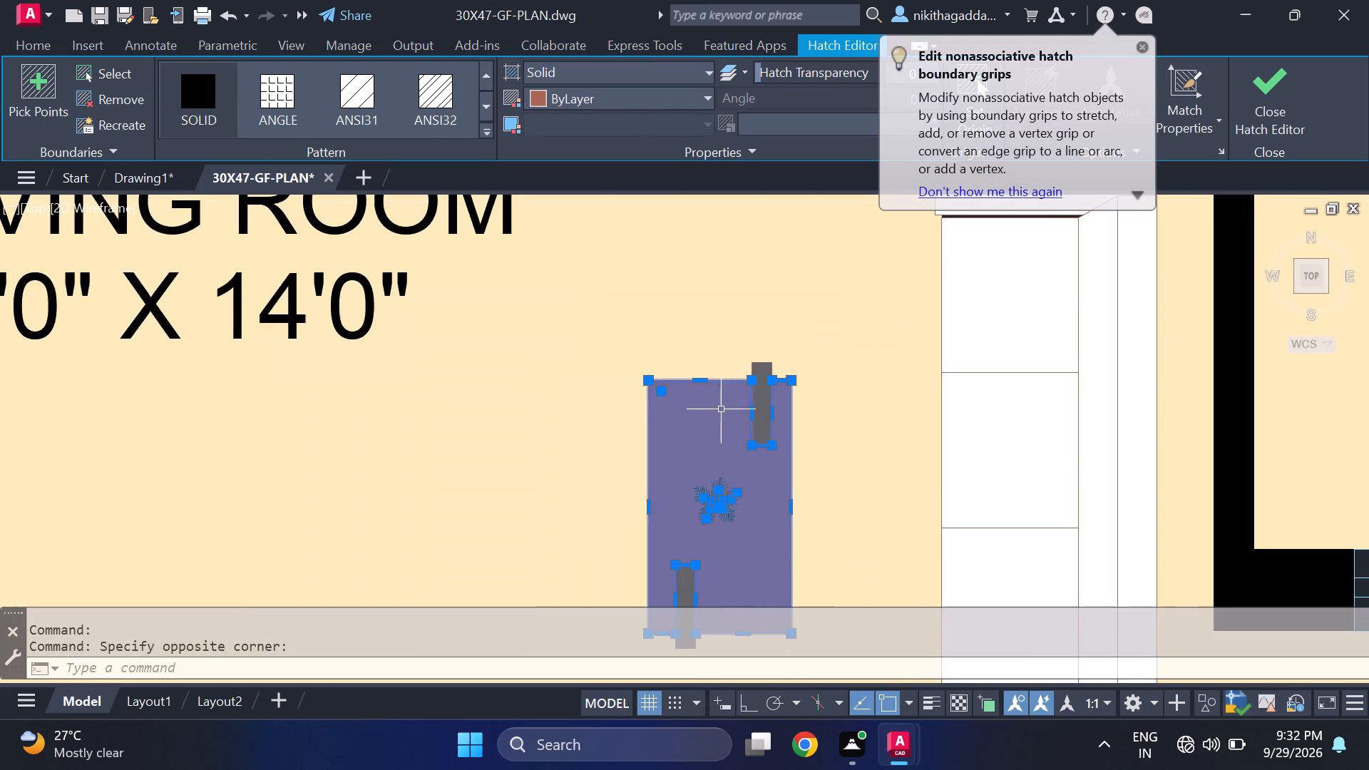
middle_drag(712, 538, 684, 479)
scroll(681, 421, up, 4)
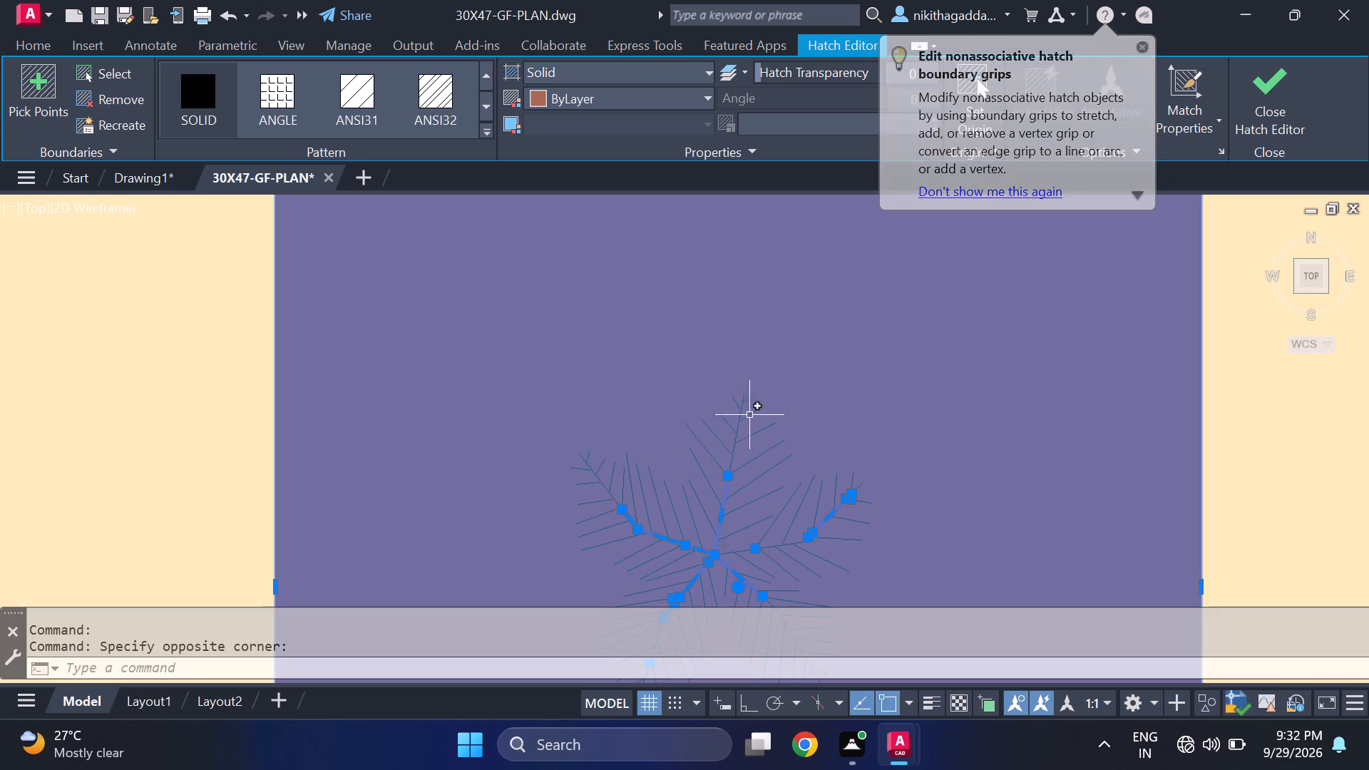
click(762, 390)
click(701, 444)
click(734, 451)
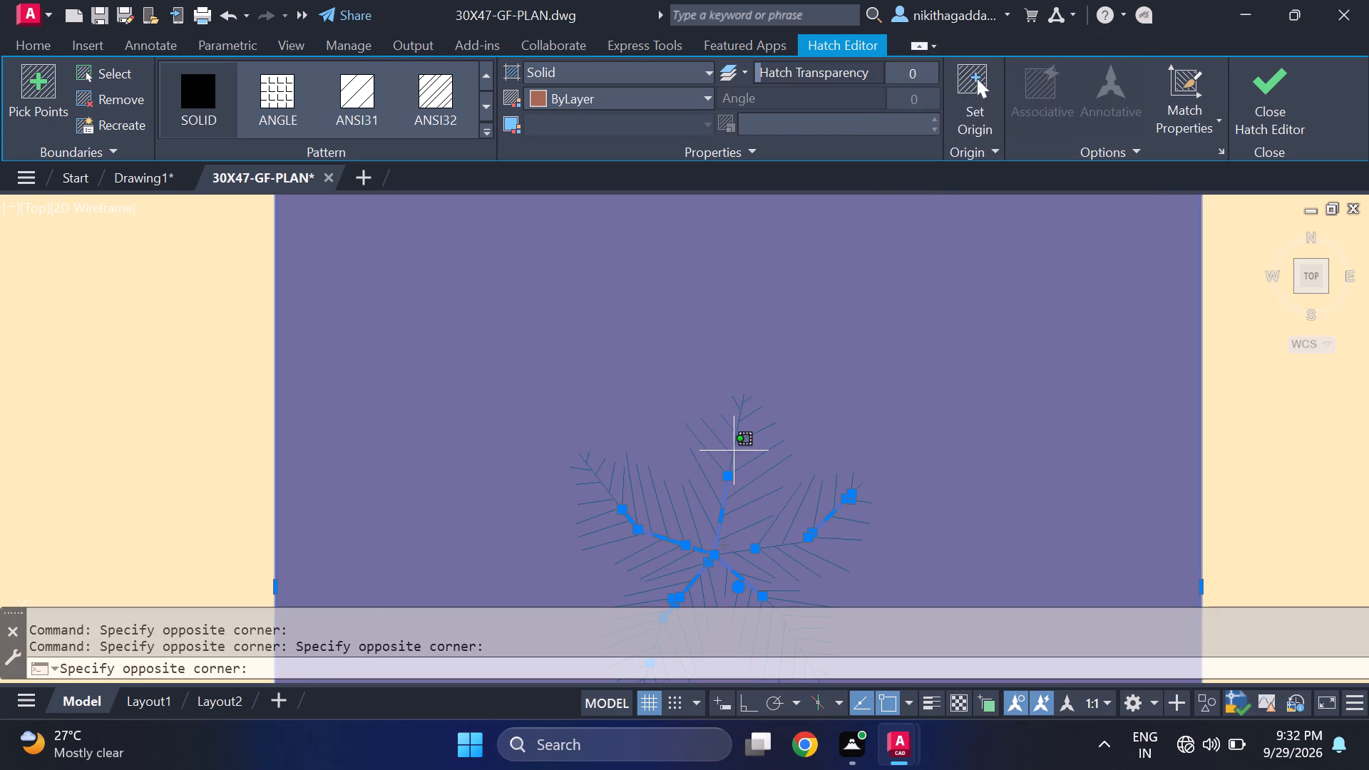
scroll(733, 448, down, 5)
scroll(722, 536, up, 3)
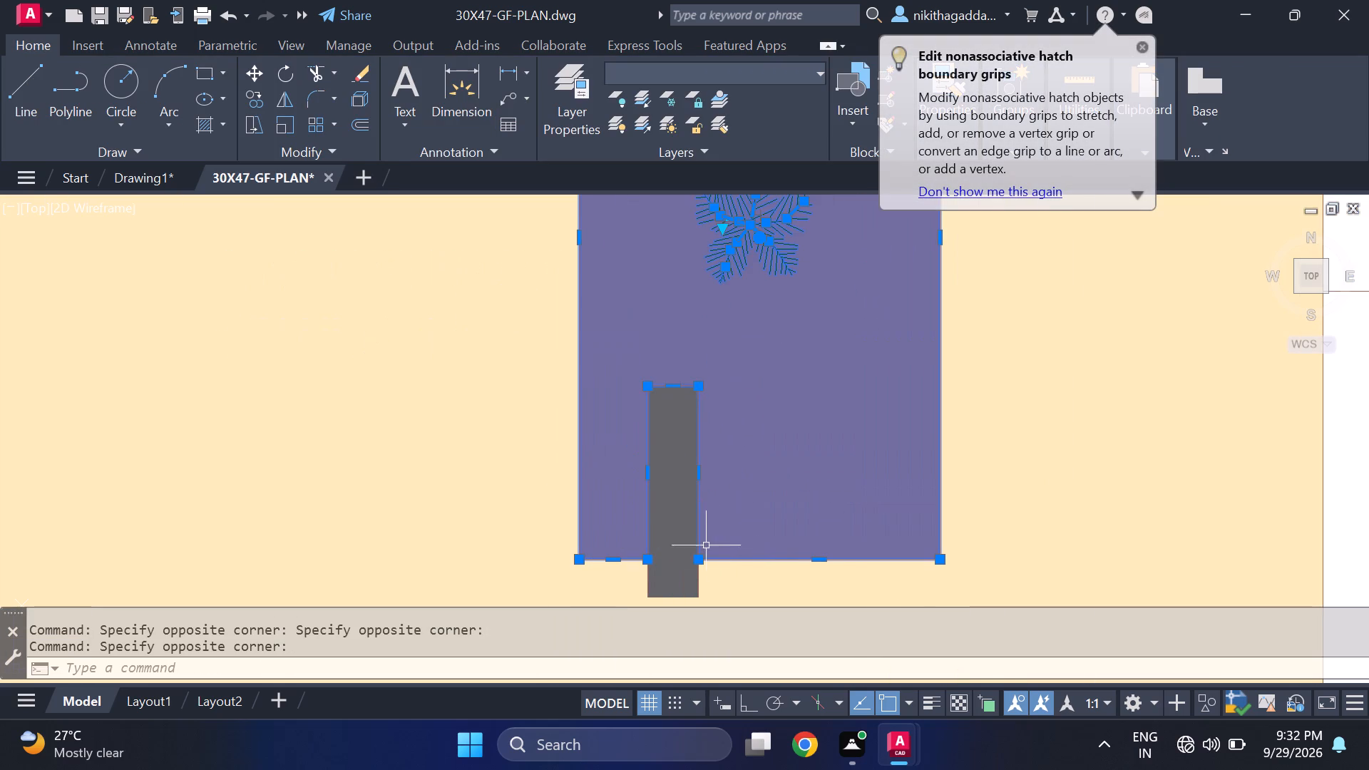
scroll(652, 513, down, 2)
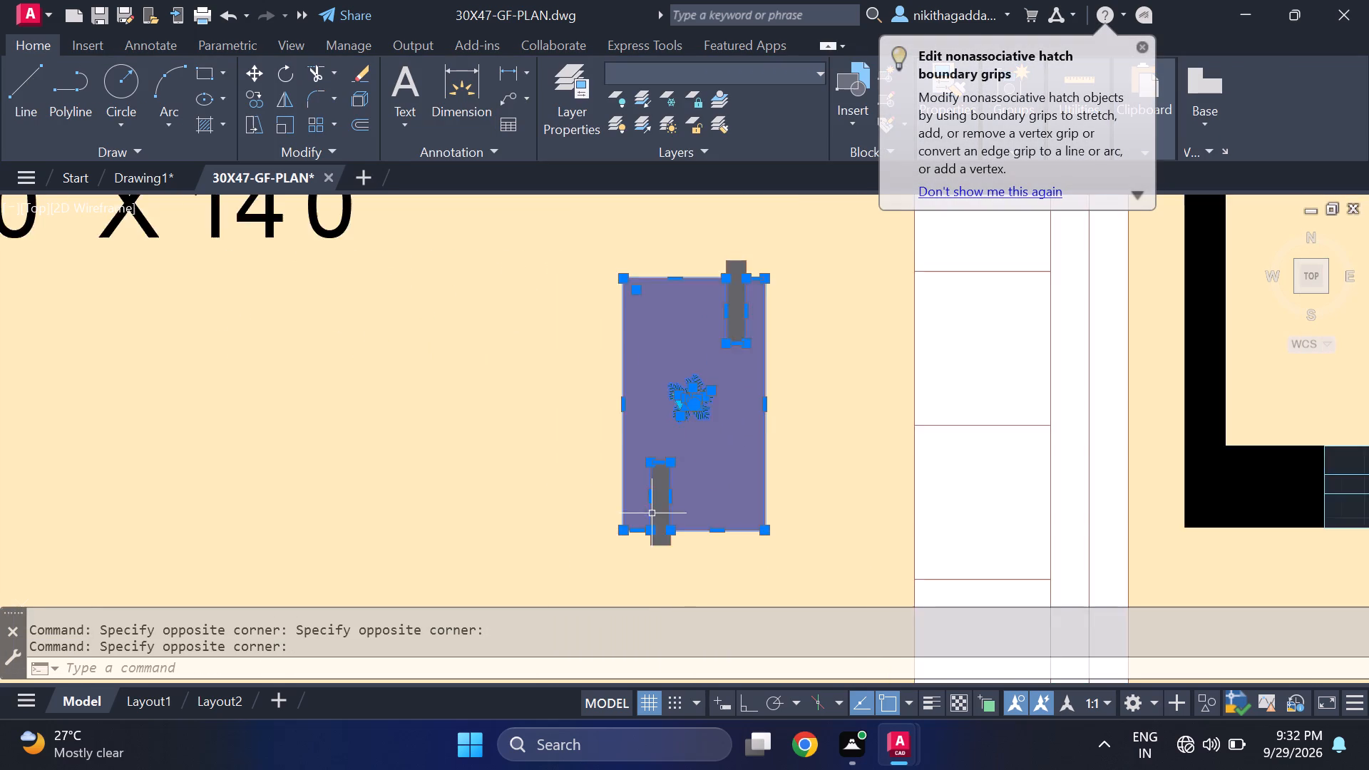
scroll(652, 513, down, 1)
key(ctrl+c)
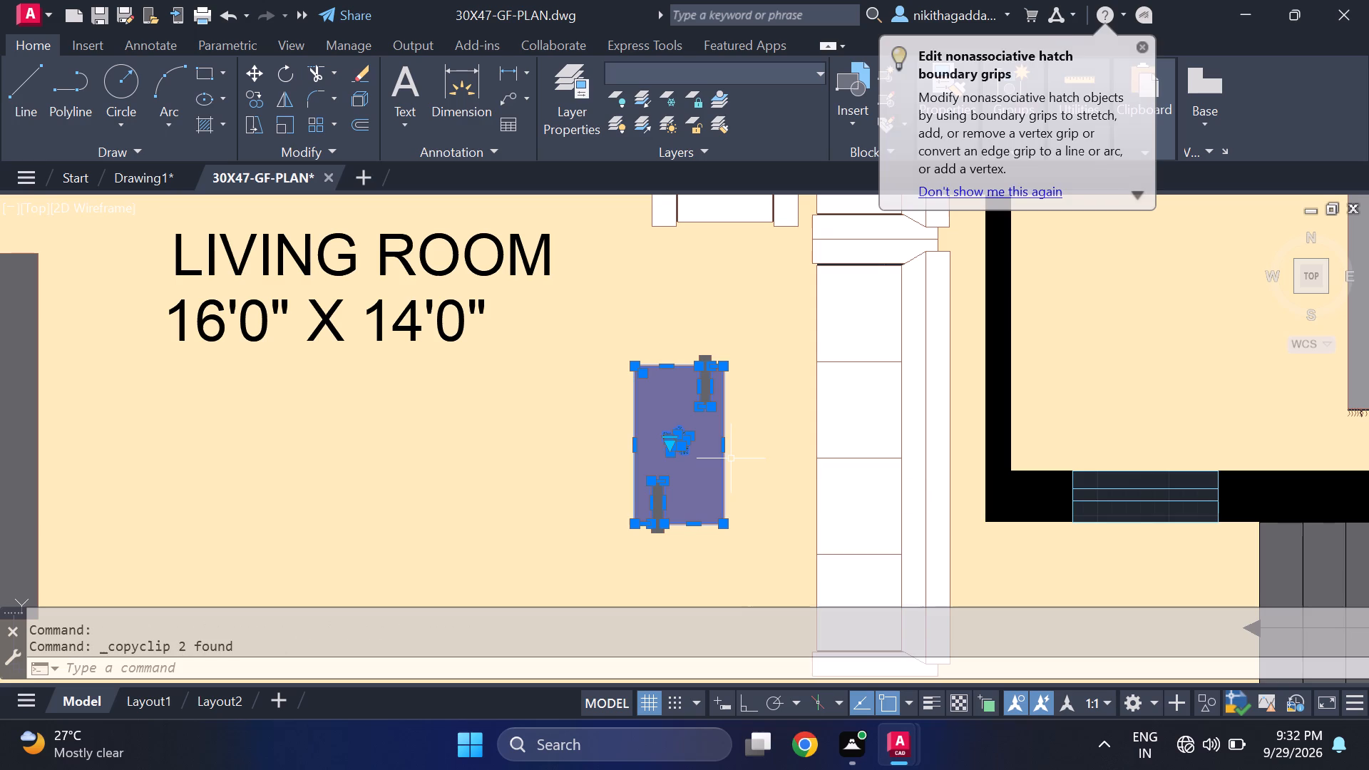
Paste the copied table hatch and plant into Drawing1's living room, between the TV unit and the glazed partition, in front of the sofa.
click(125, 178)
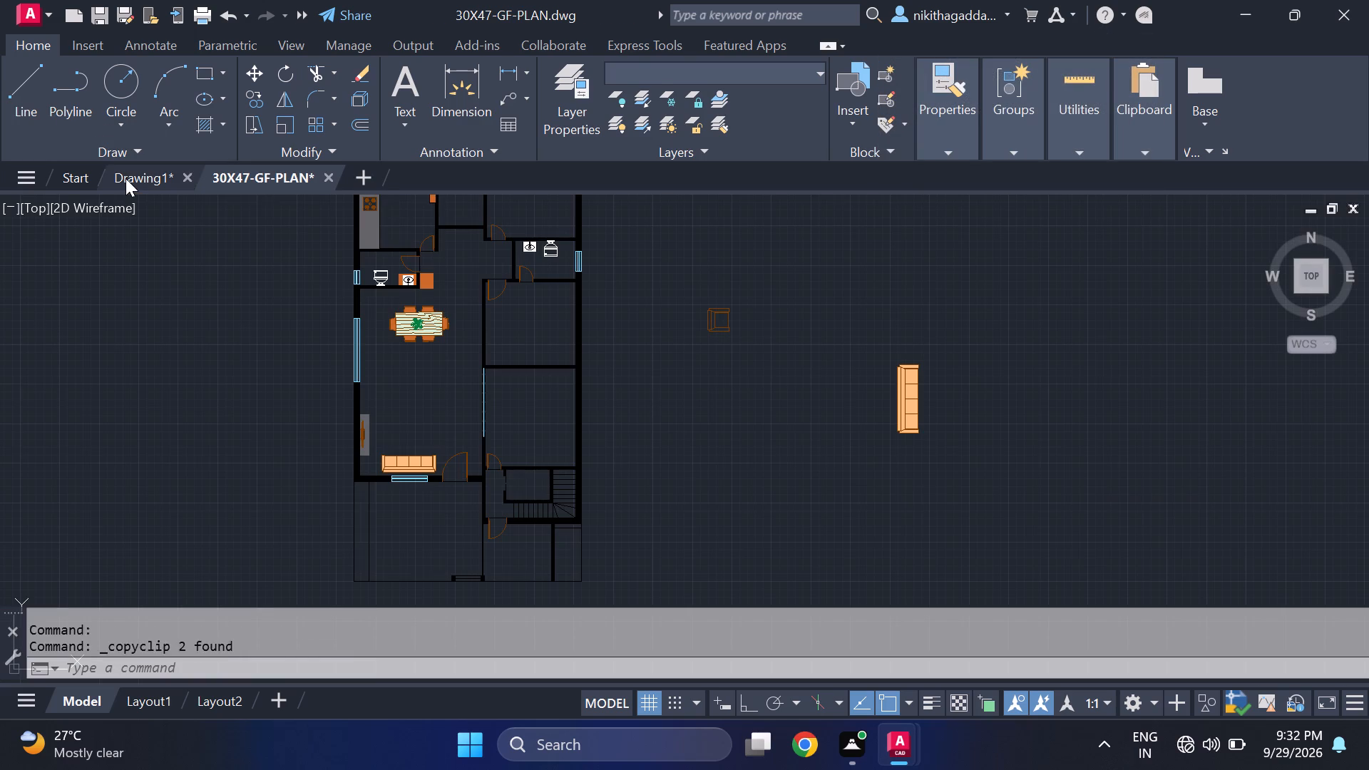
key(ctrl+v)
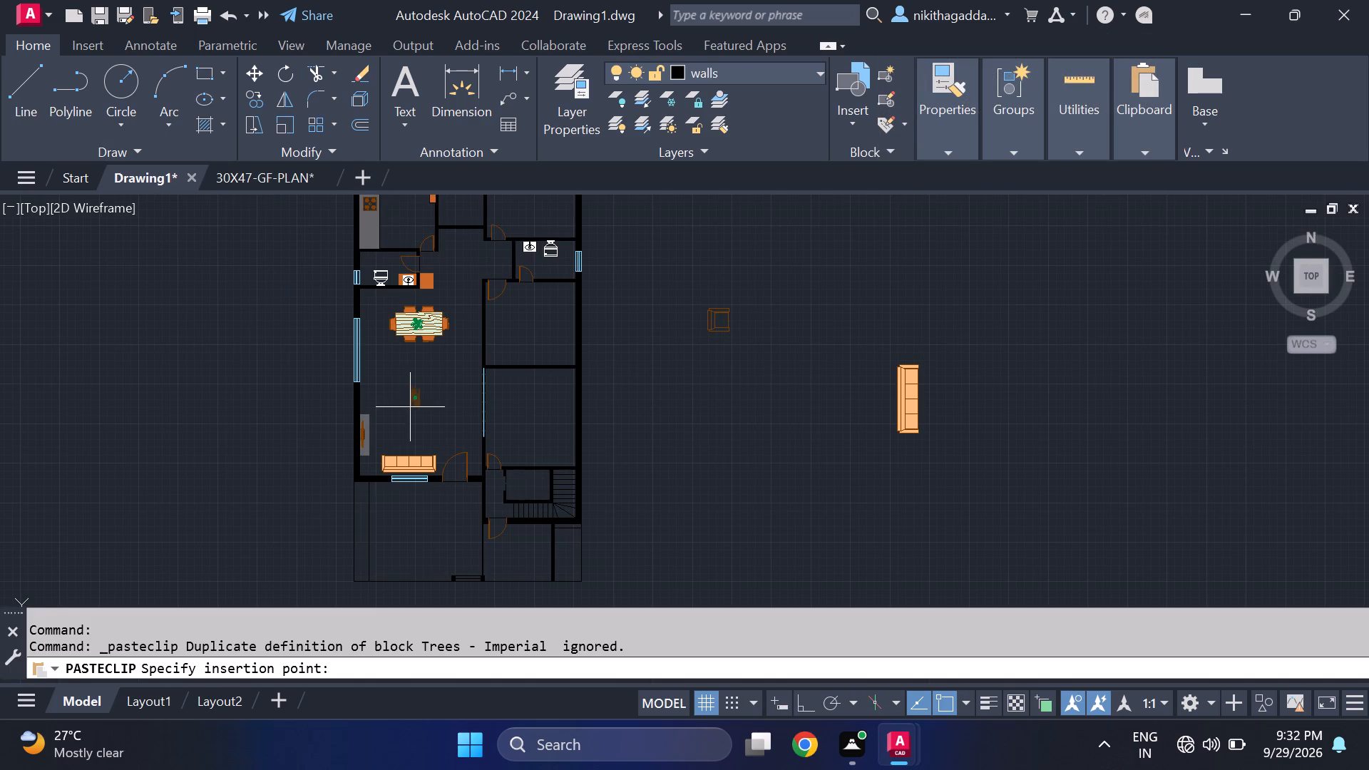
scroll(419, 418, up, 3)
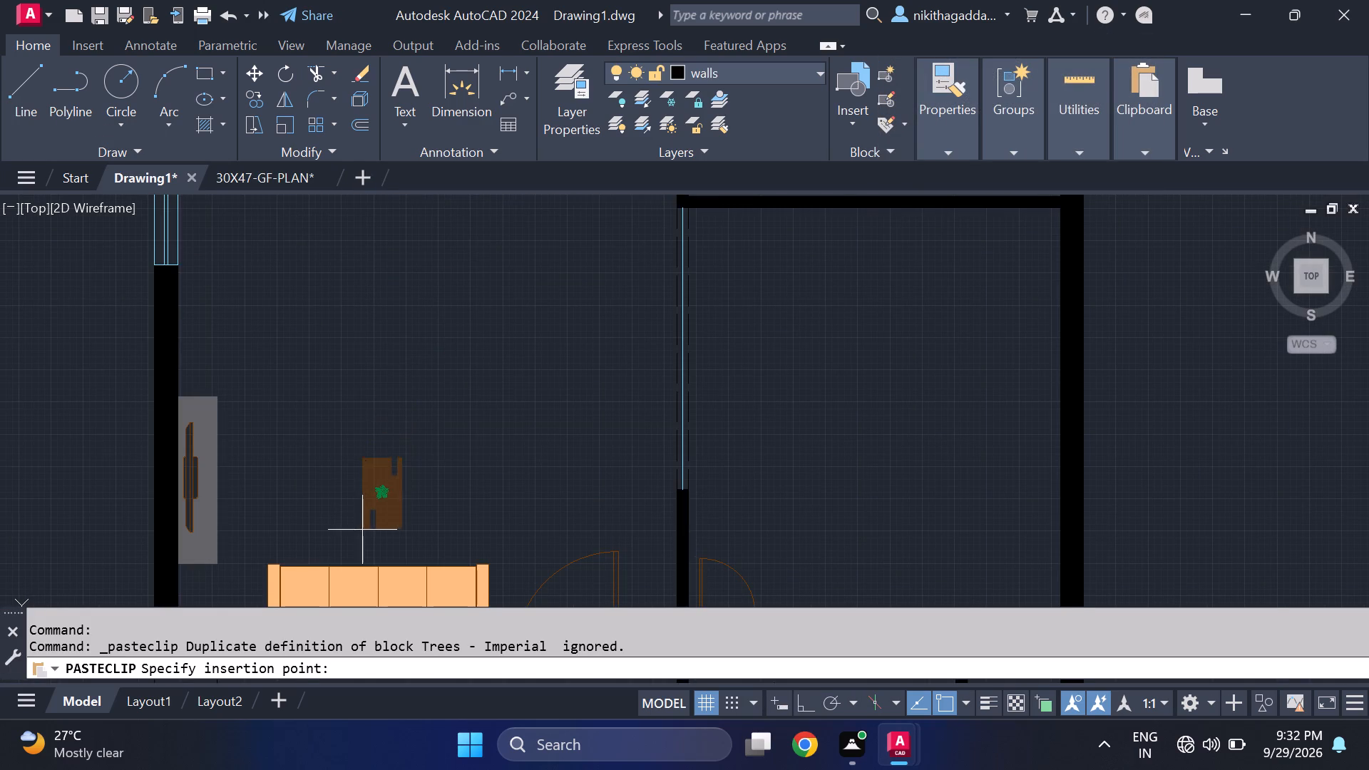
click(359, 535)
key(Escape)
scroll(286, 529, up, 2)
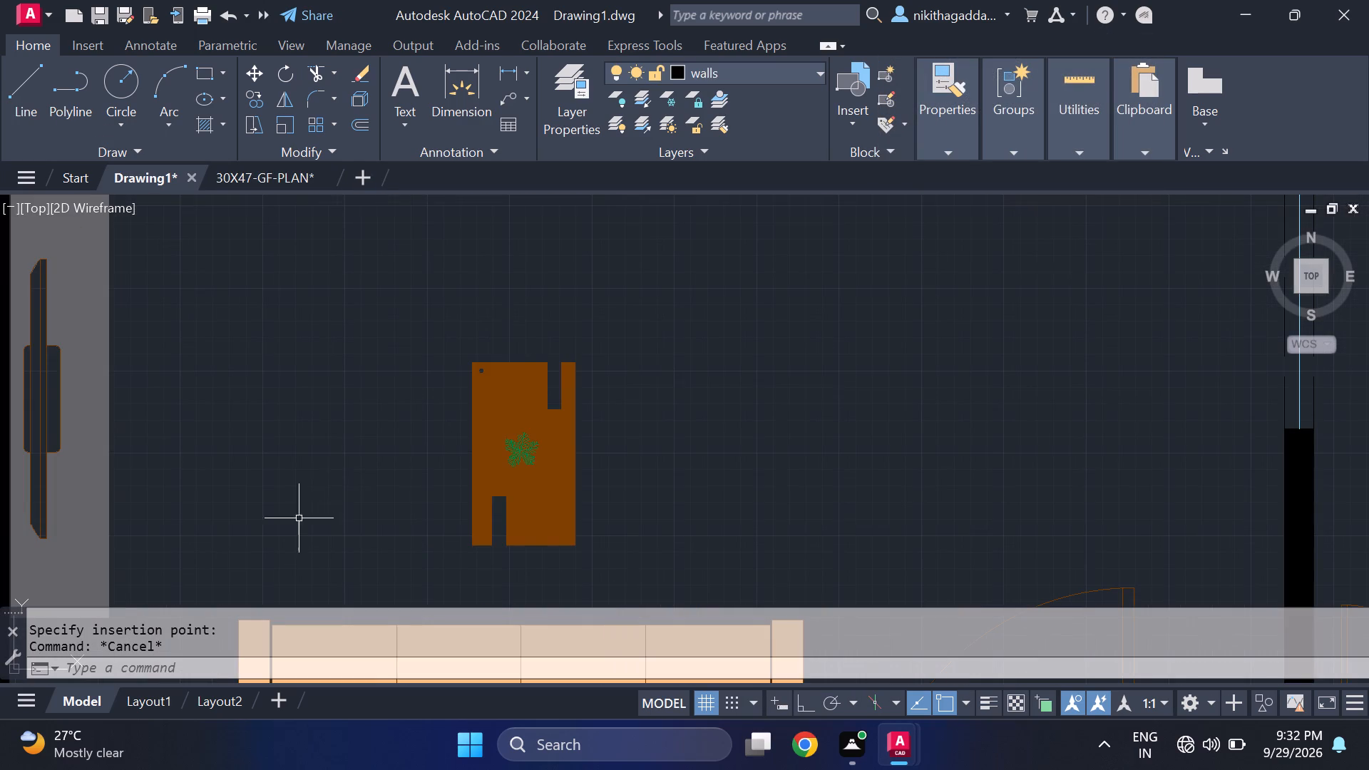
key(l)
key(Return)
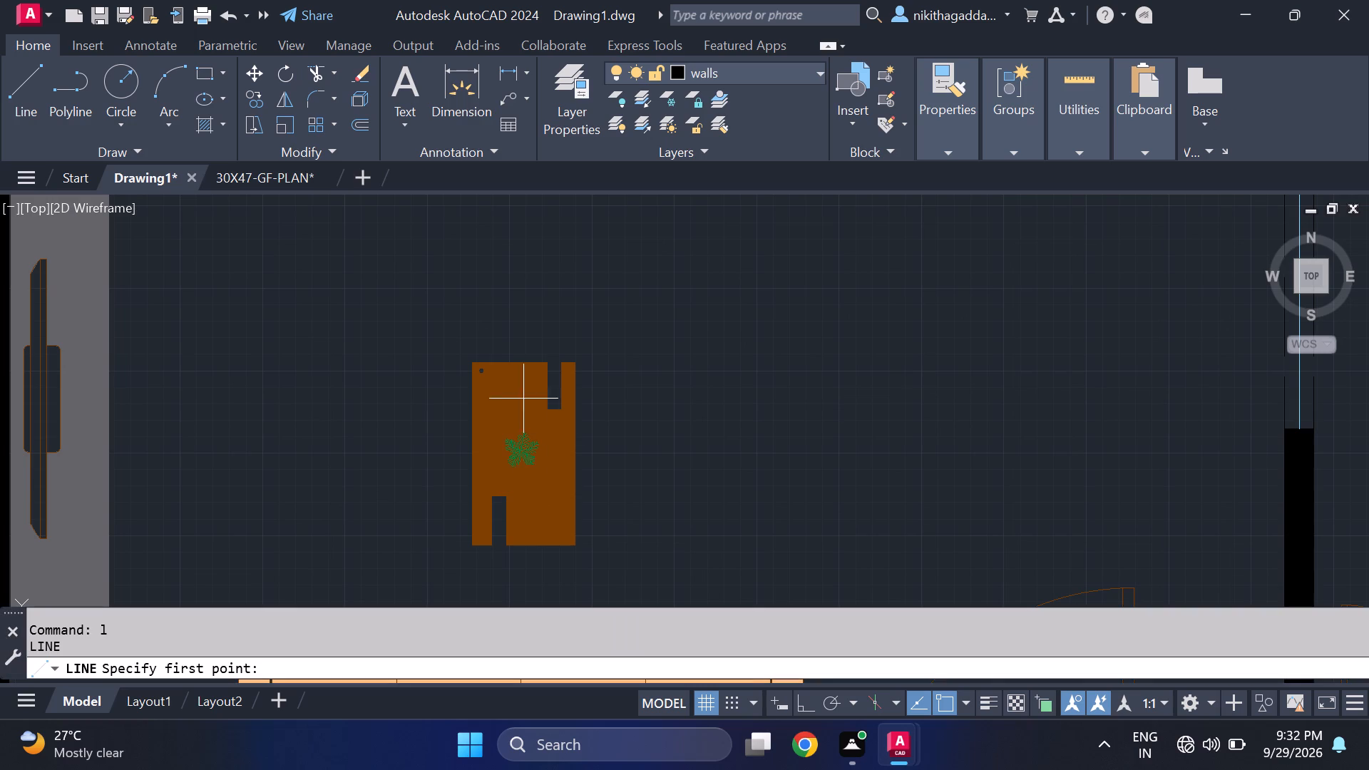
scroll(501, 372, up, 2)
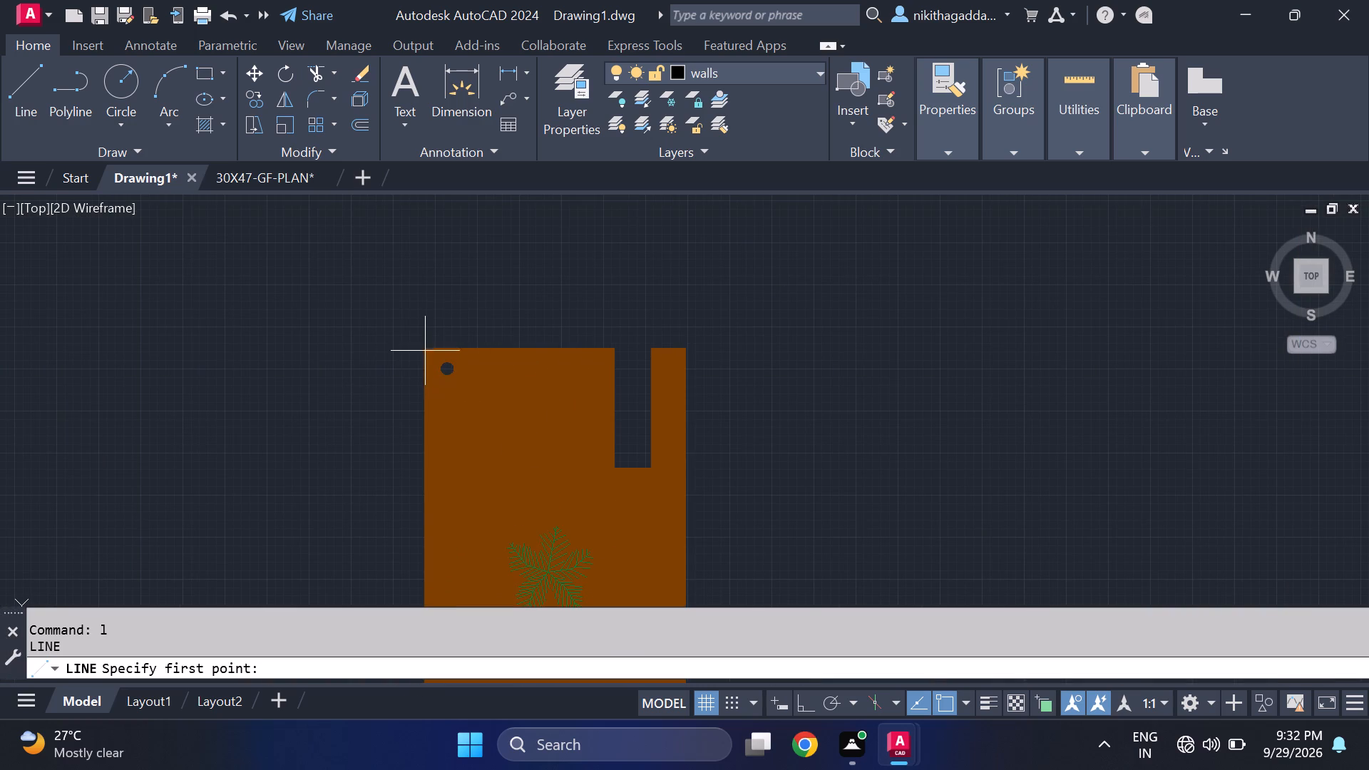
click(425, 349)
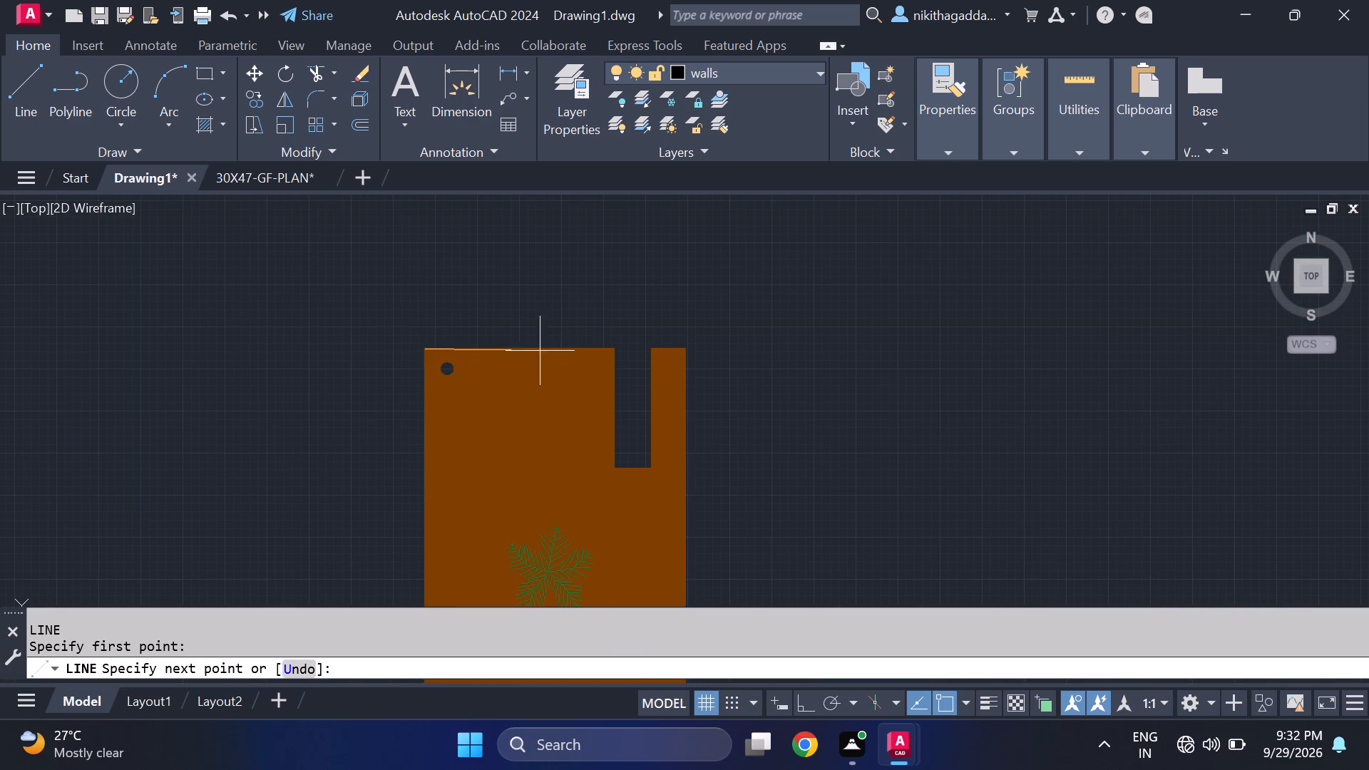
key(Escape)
Set the current drawing colour to ByLayer.
text(color)
key(Return)
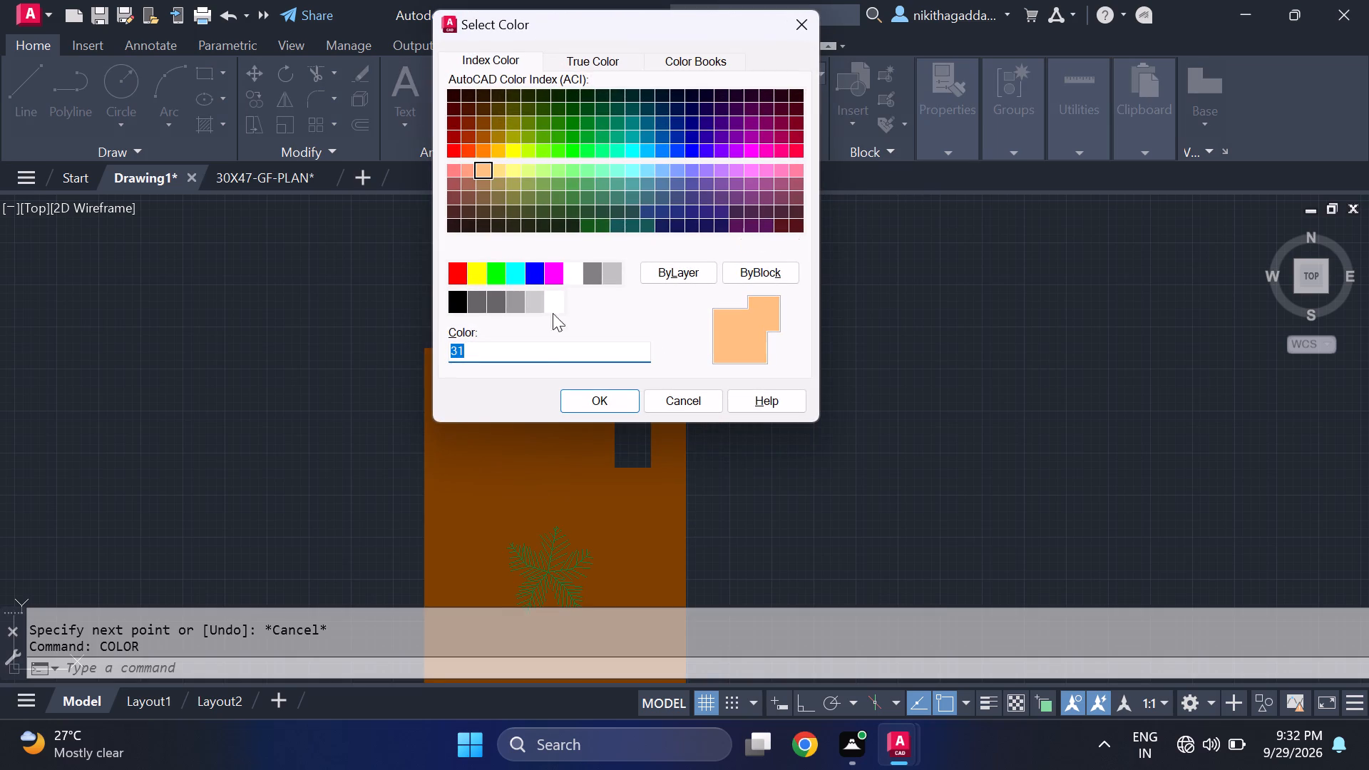
click(680, 274)
click(586, 404)
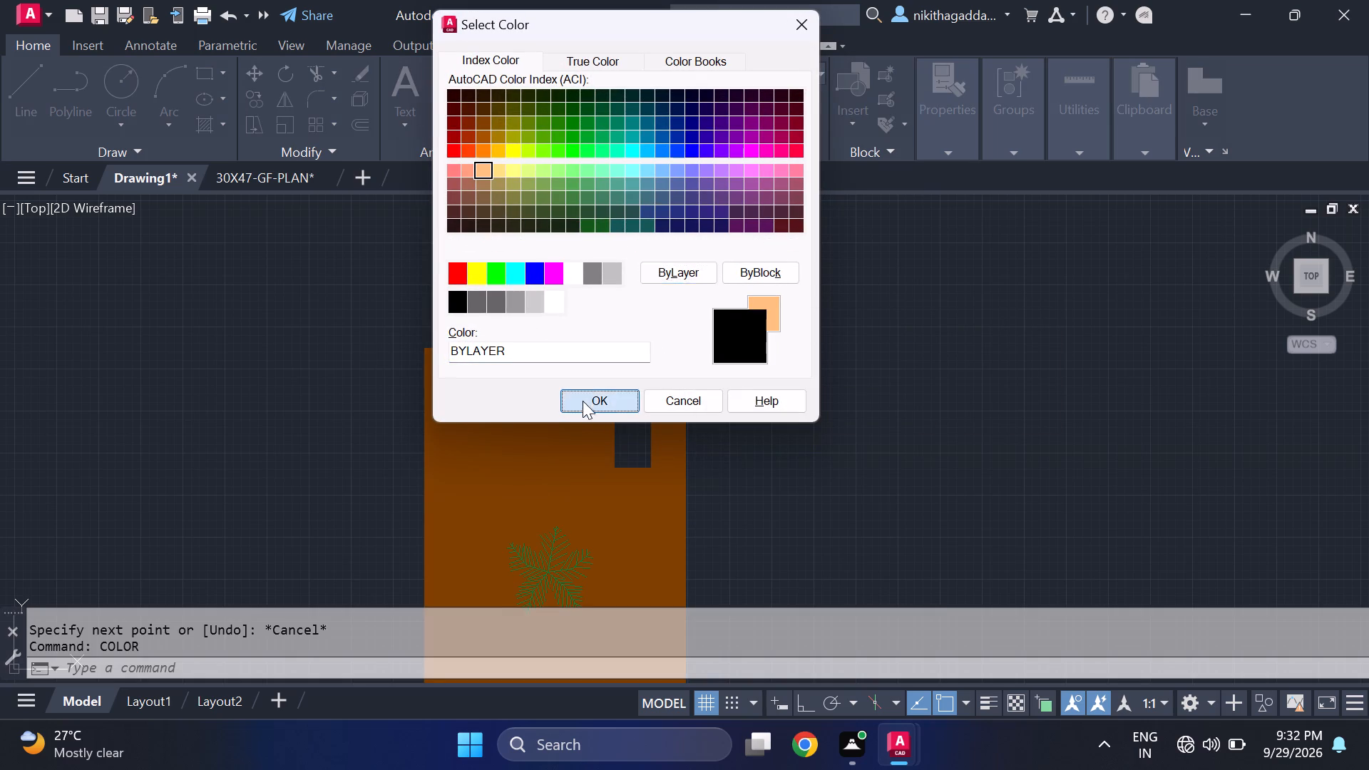
Draw a four-sided line outline around the pasted centre table hatch, from corner to corner, spanning both notches.
key(l)
key(Return)
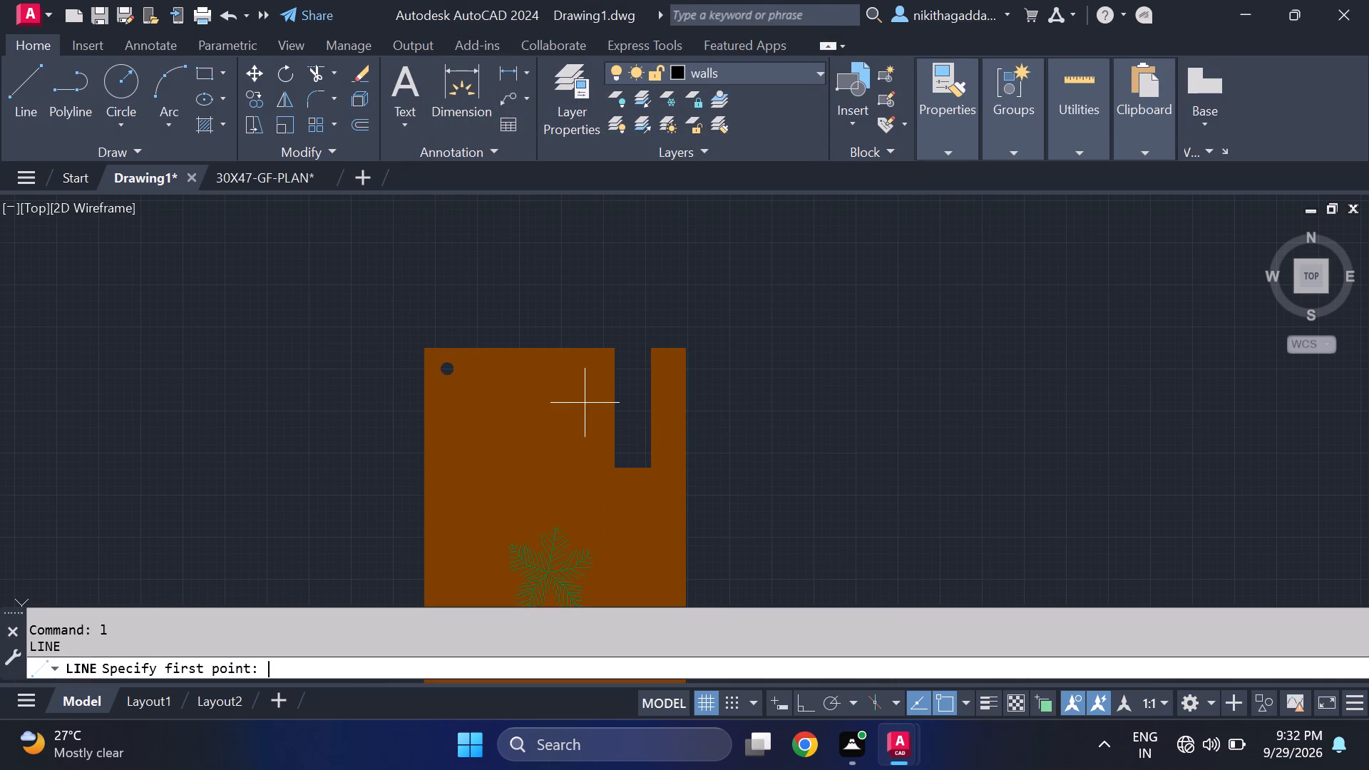
click(424, 348)
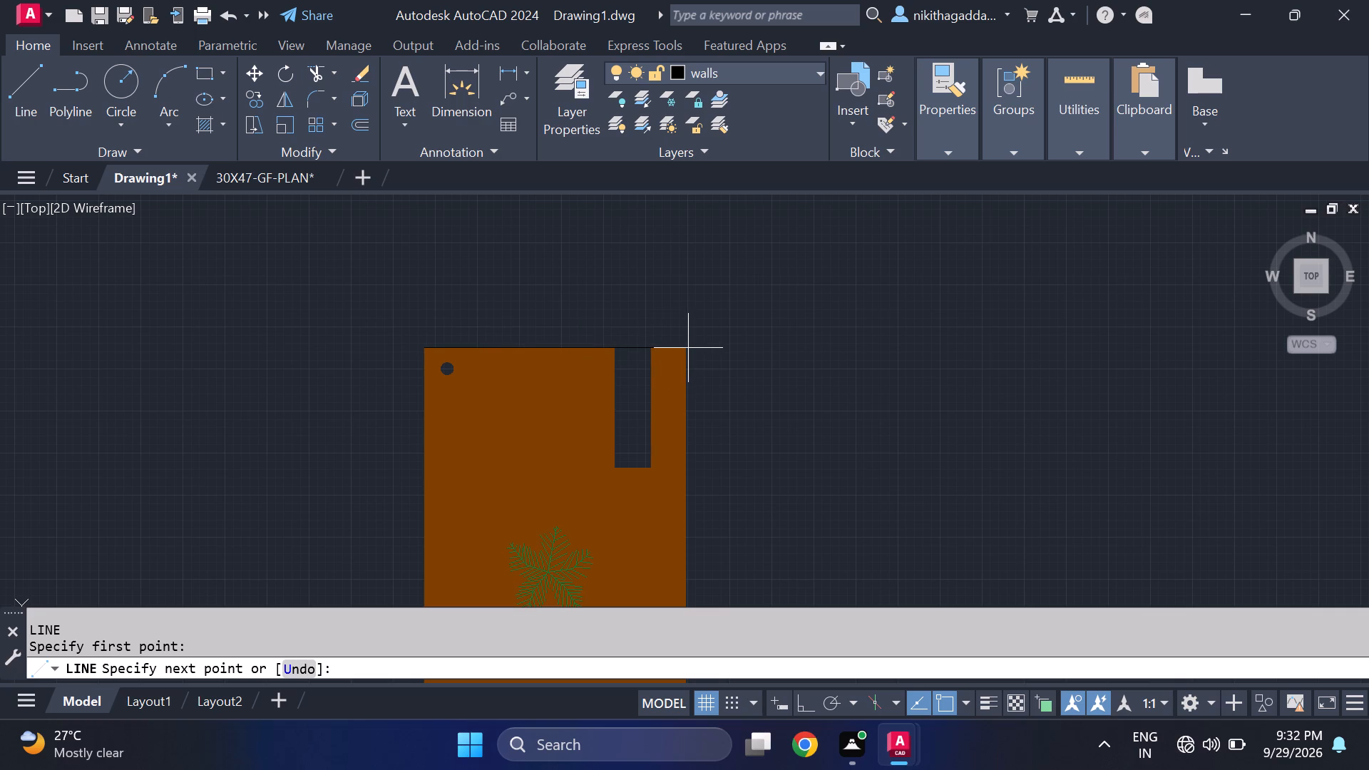
click(687, 349)
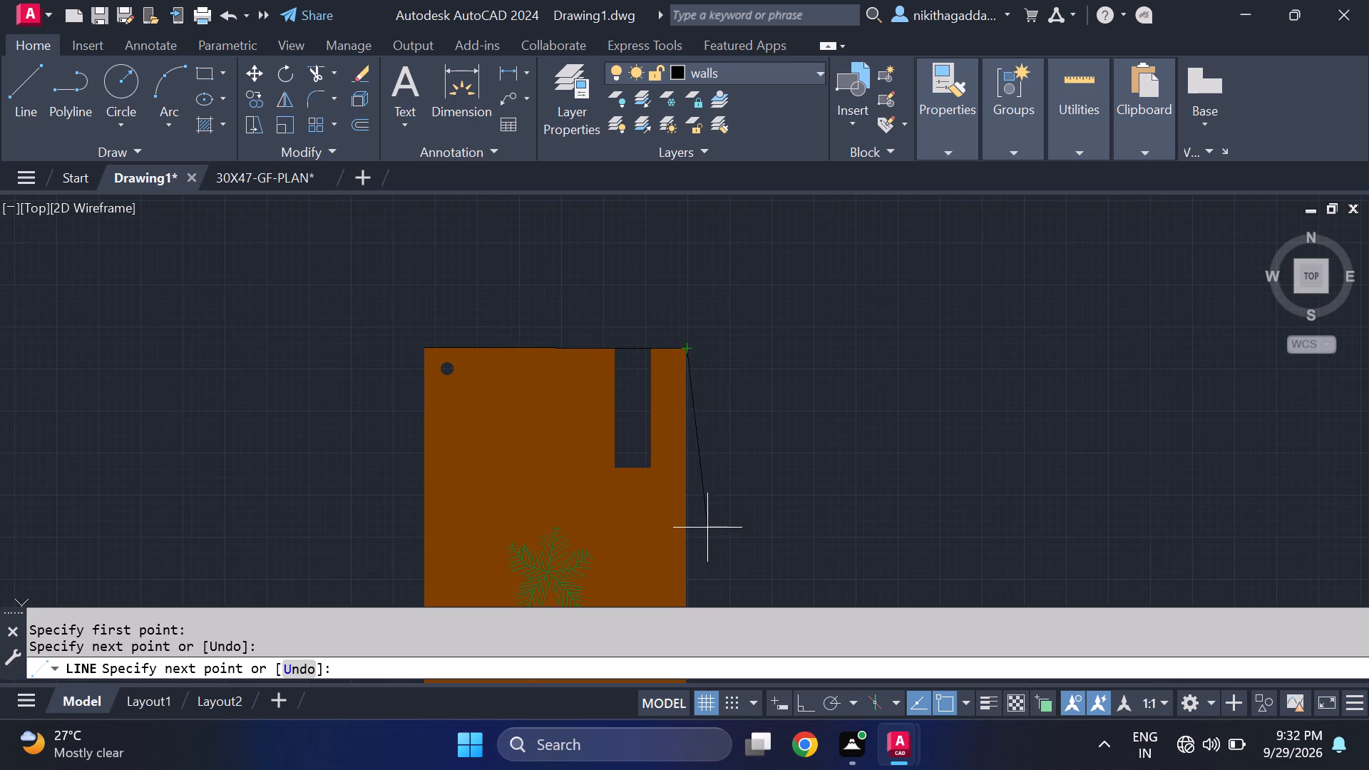
scroll(696, 539, down, 1)
middle_drag(684, 553, 629, 332)
scroll(637, 500, up, 3)
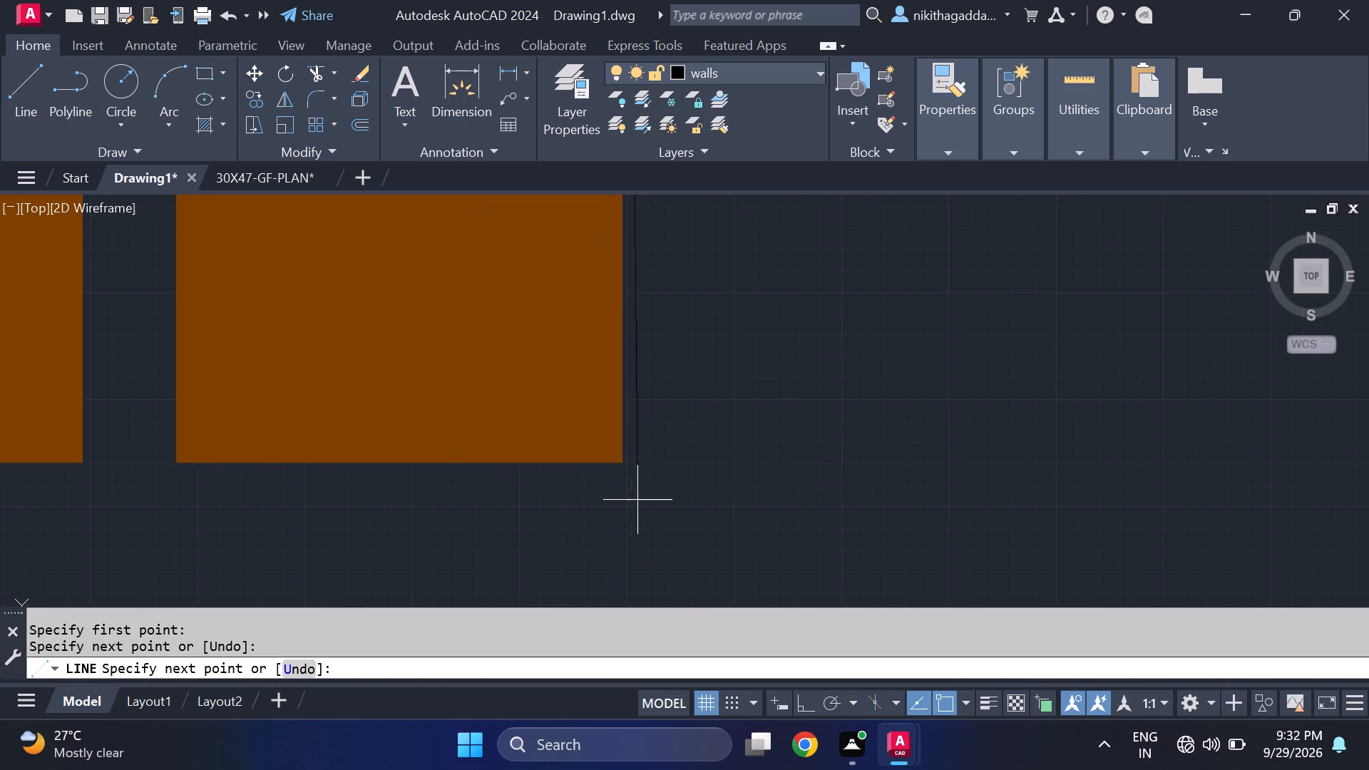
click(622, 463)
middle_drag(206, 455, 205, 455)
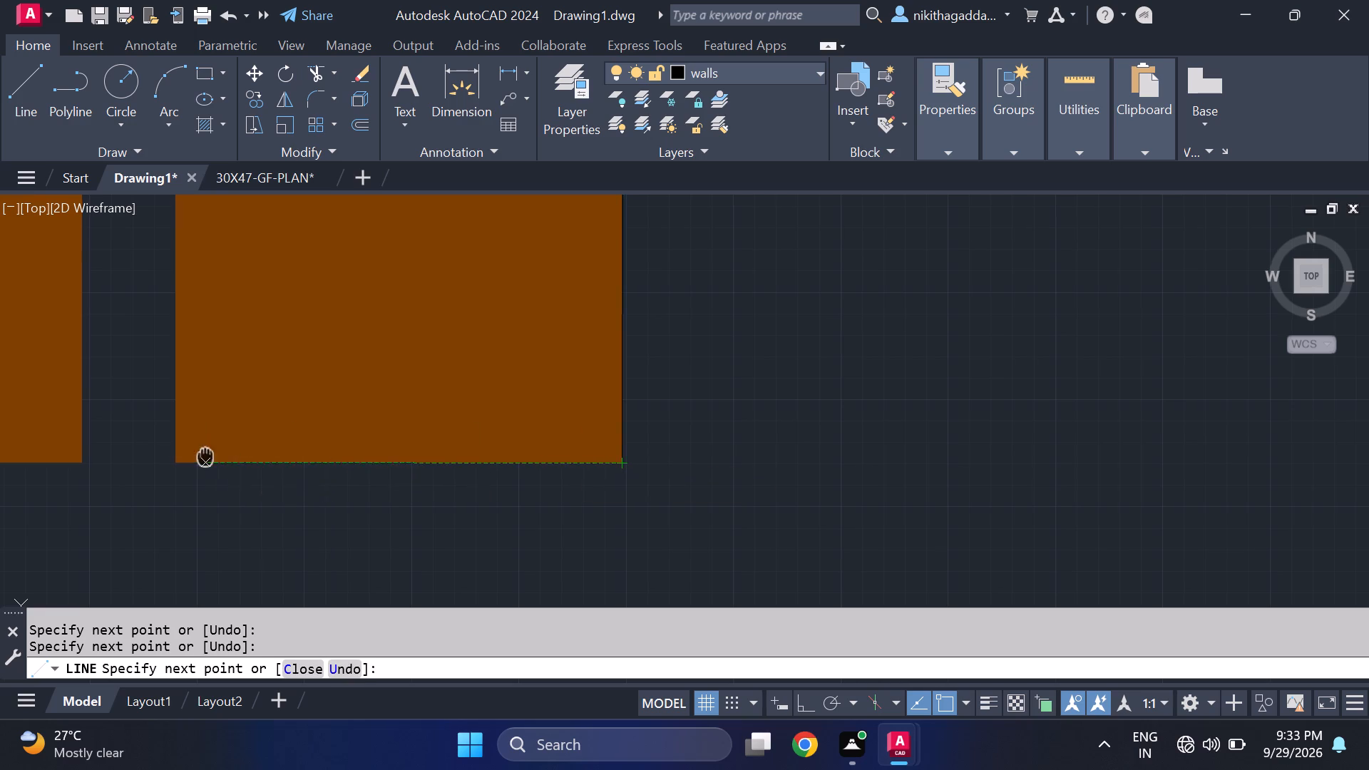
middle_drag(205, 455, 504, 508)
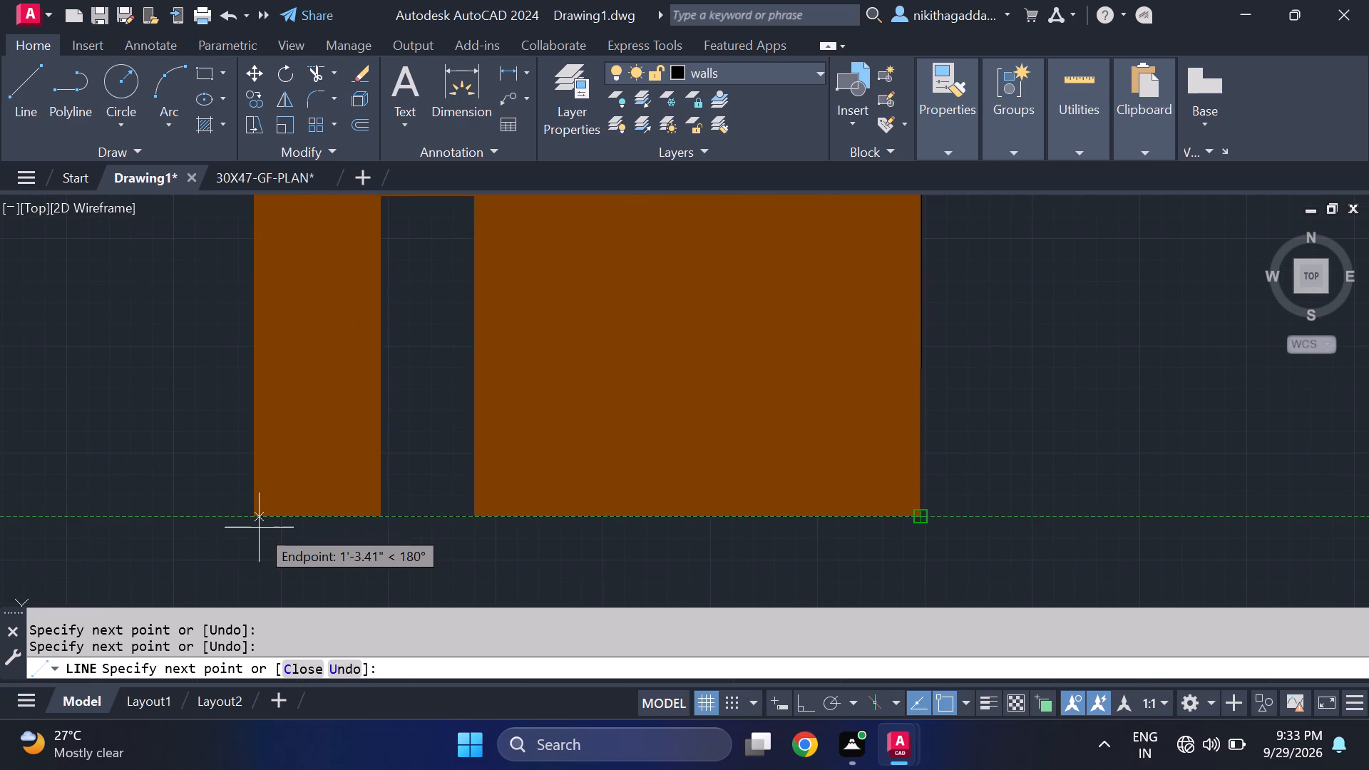
click(255, 519)
middle_drag(240, 337, 265, 523)
scroll(266, 533, down, 1)
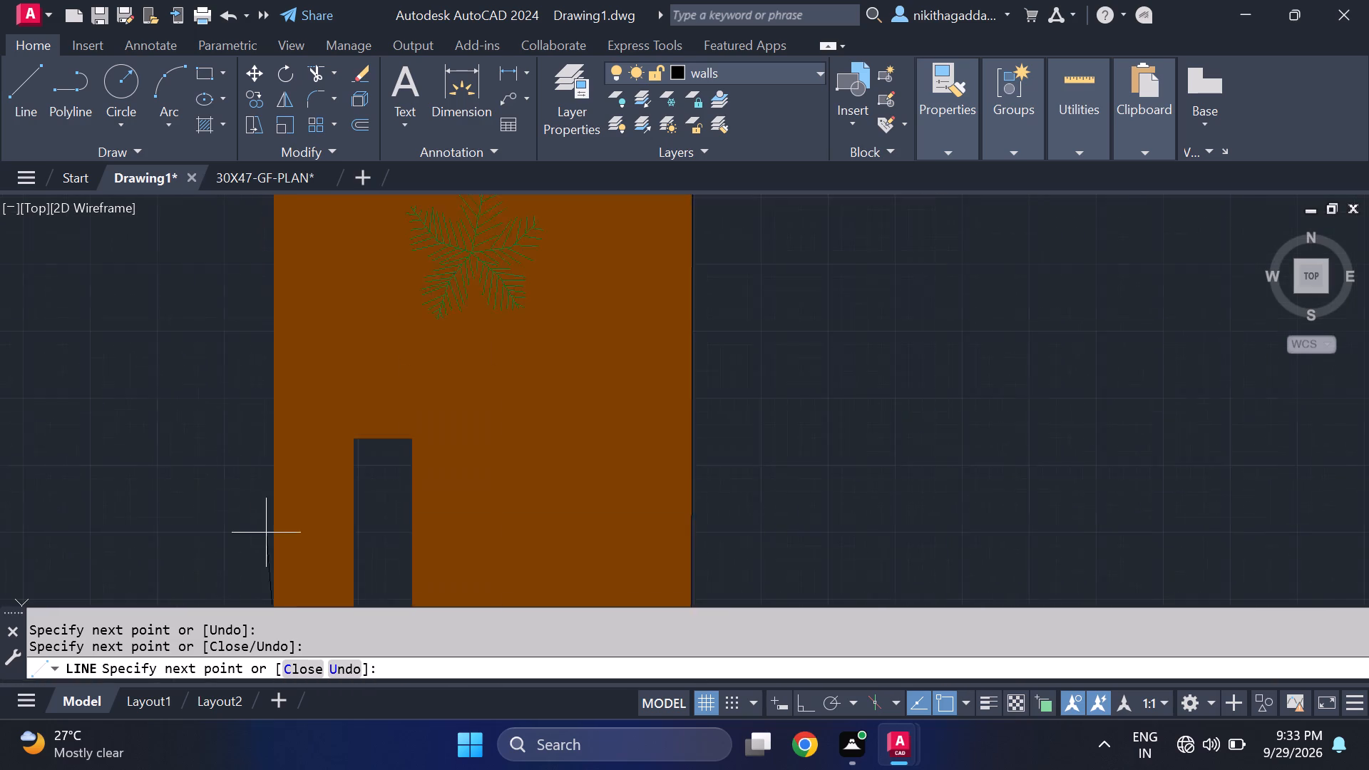
scroll(266, 530, down, 2)
middle_drag(282, 357, 277, 485)
scroll(268, 429, up, 3)
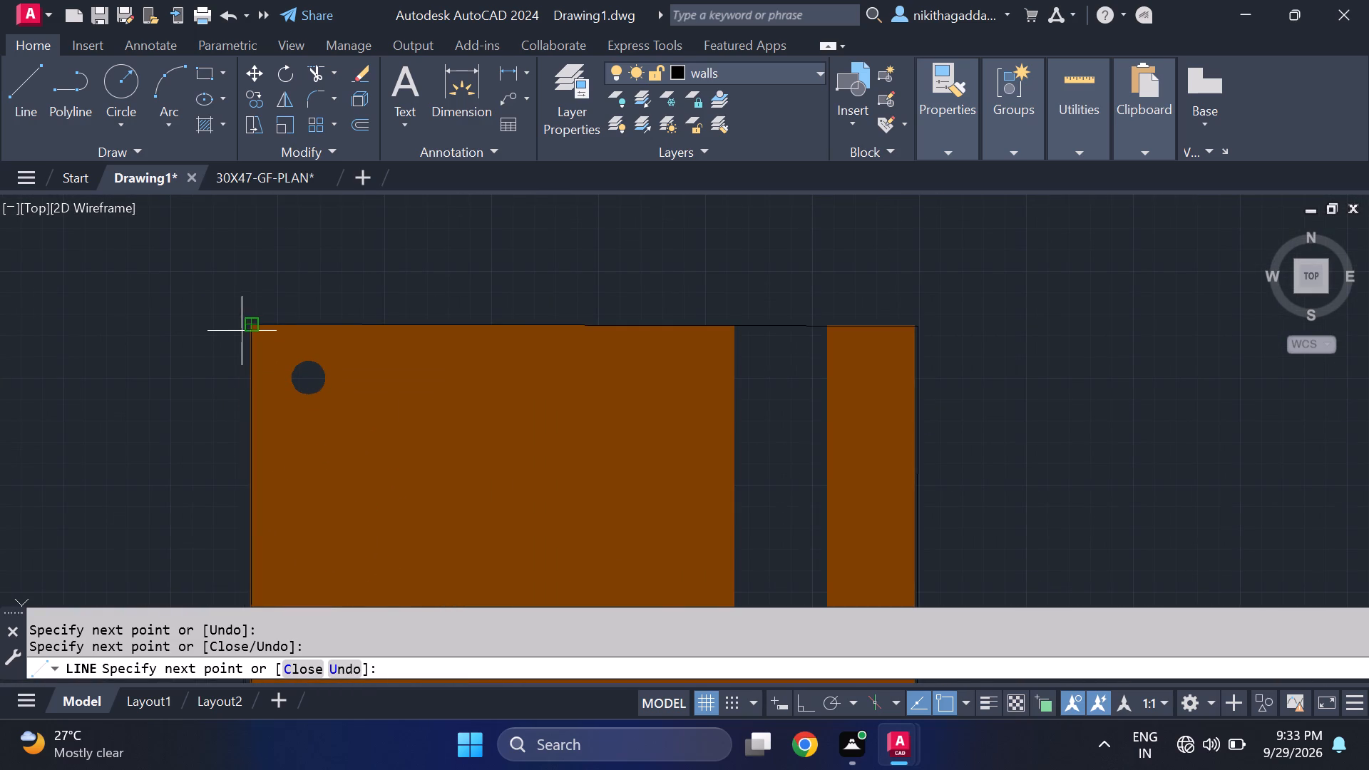
click(252, 329)
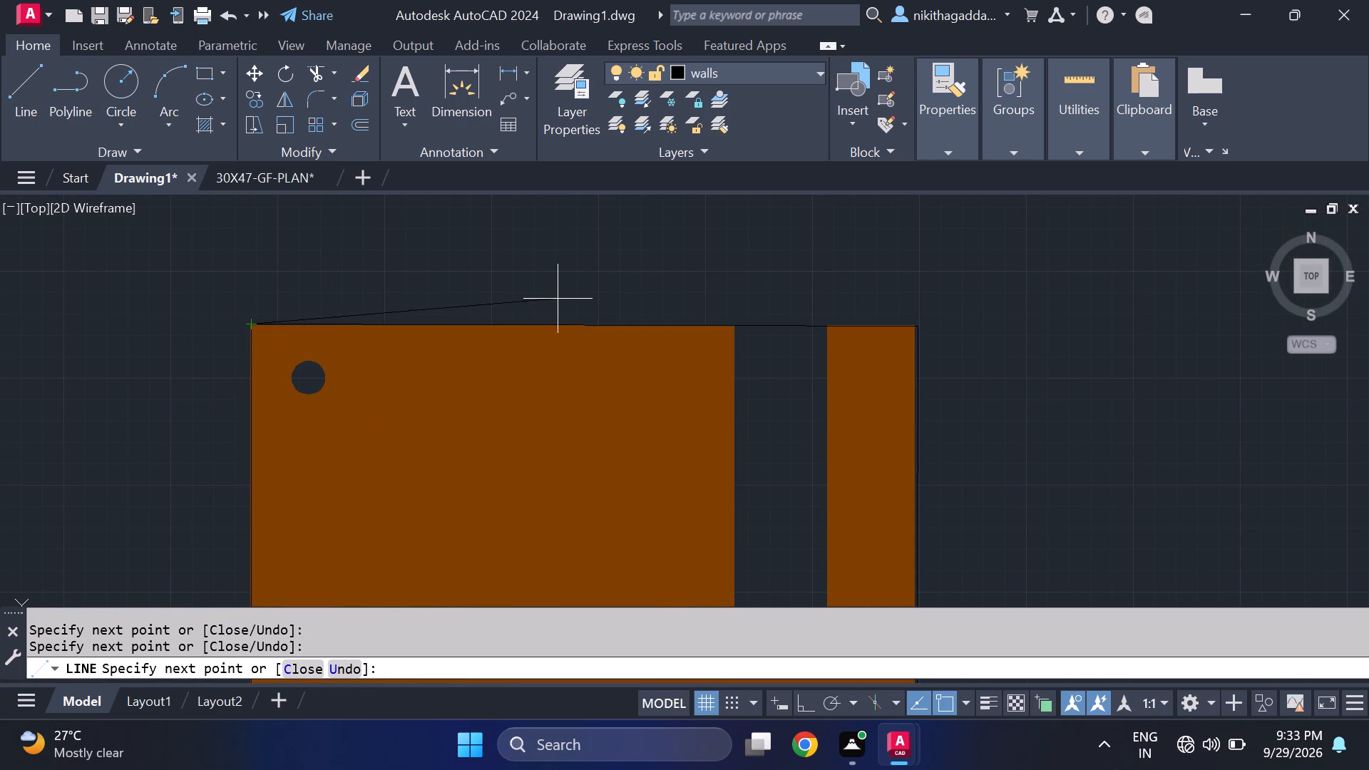
key(Escape)
Move the table outline's long line on the TV unit side outward onto the hatch edge, using its end at the top corner as base point.
scroll(337, 351, up, 2)
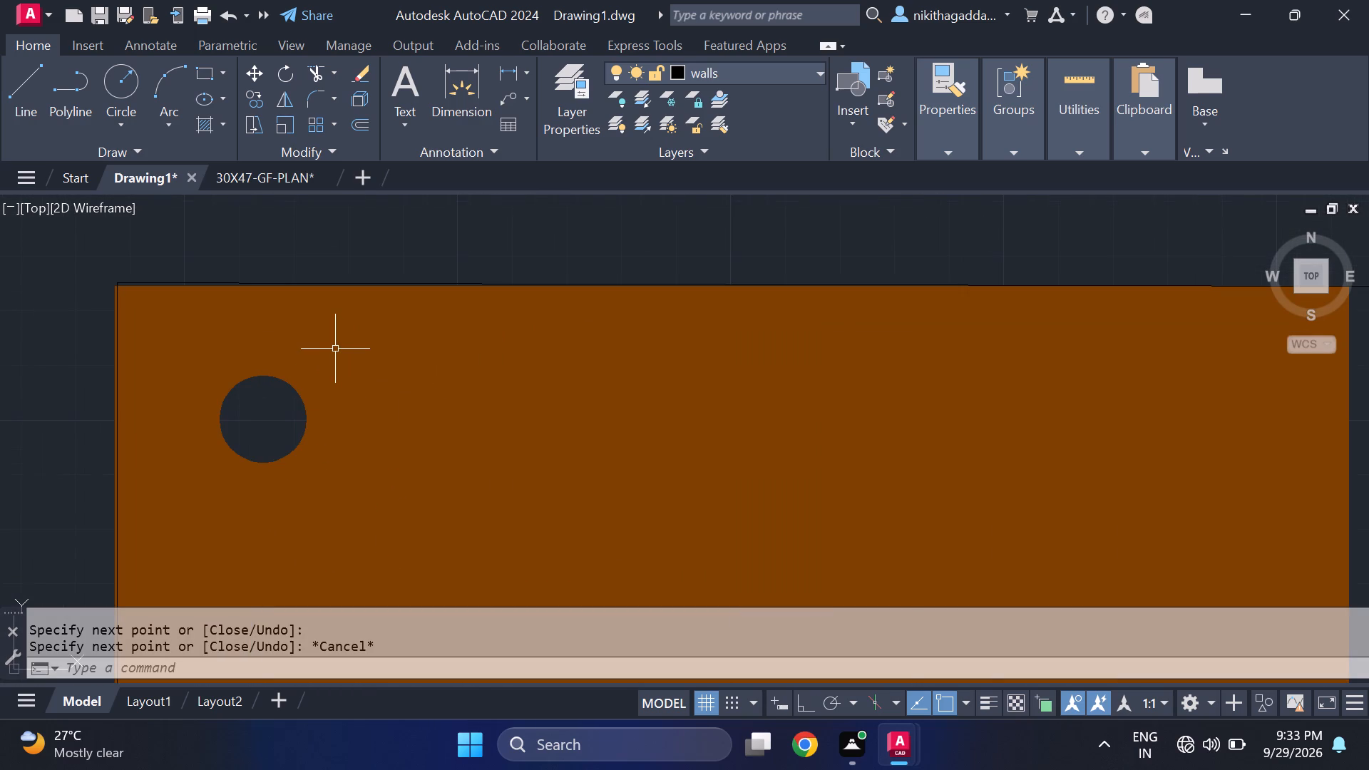
scroll(103, 329, up, 2)
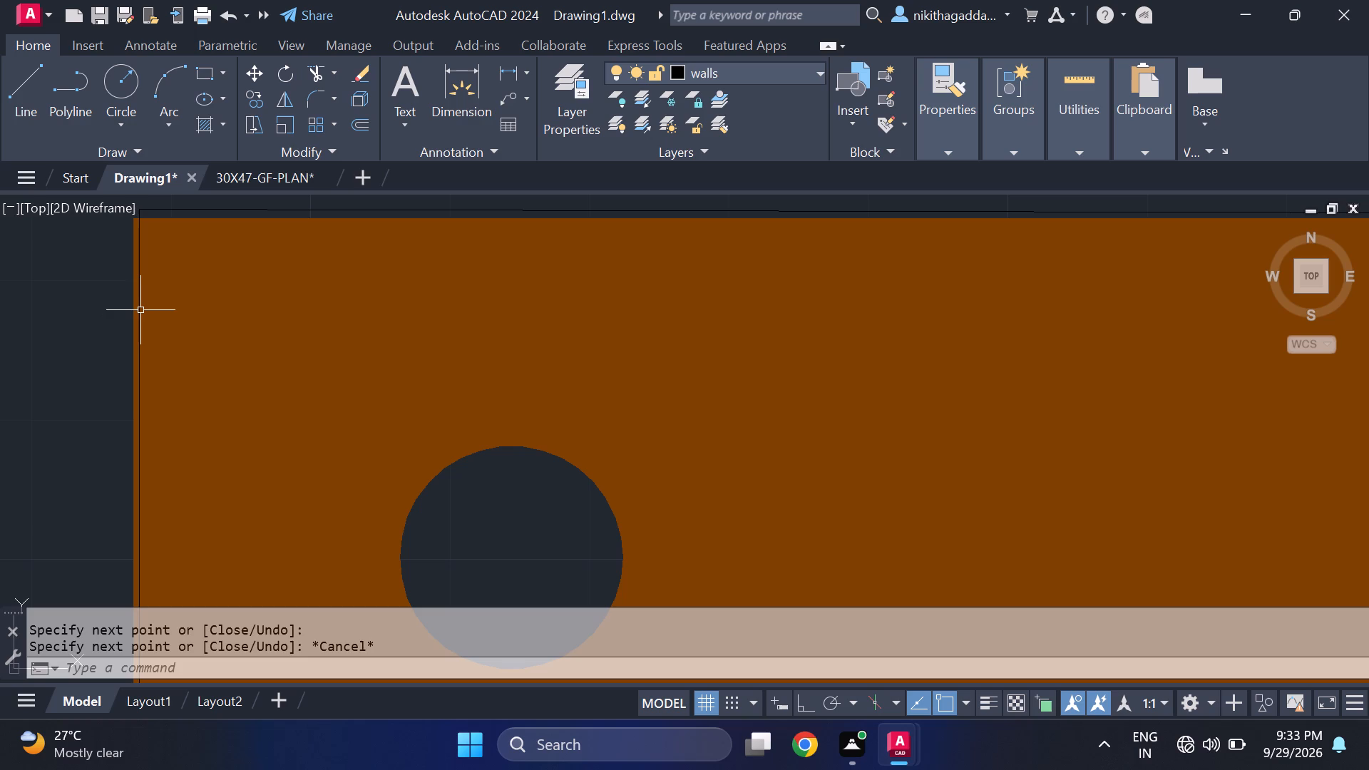
click(140, 309)
key(m)
key(Return)
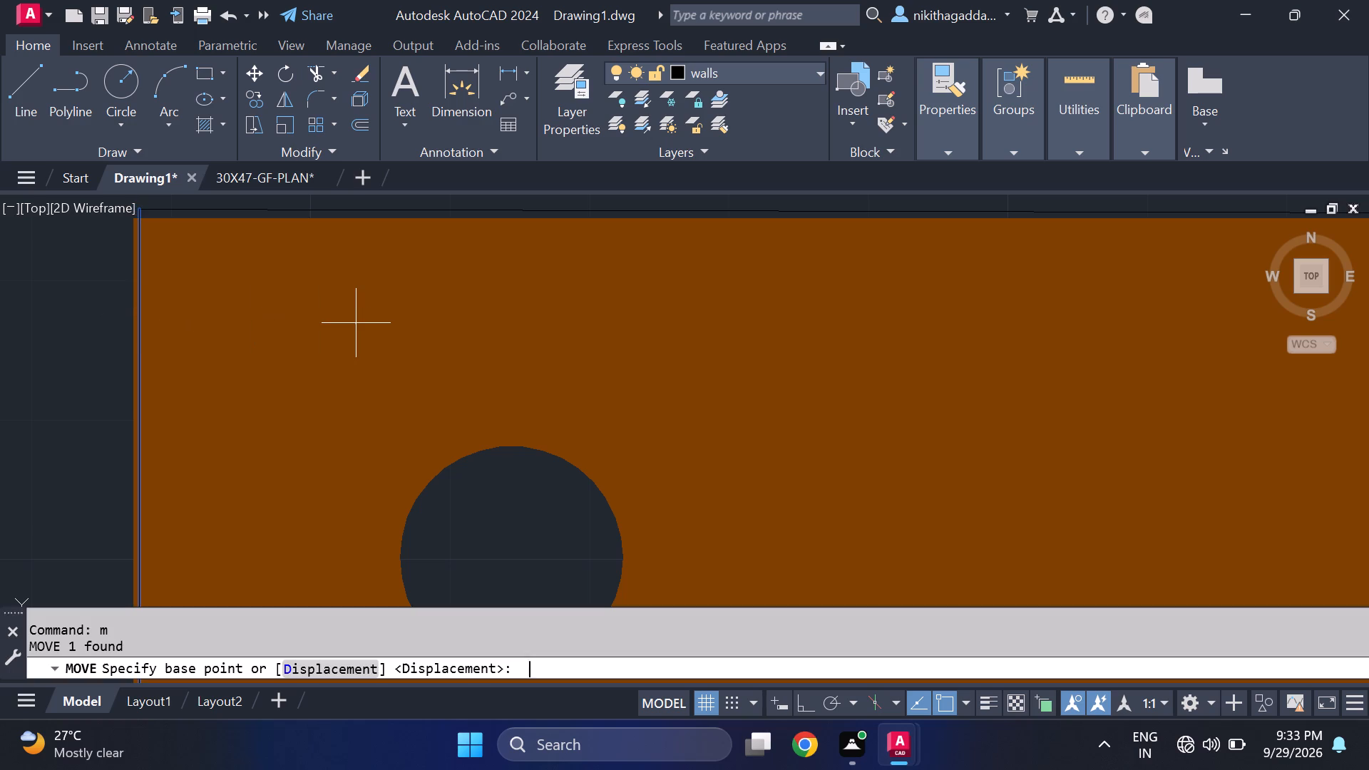
middle_drag(202, 274, 292, 419)
scroll(228, 348, up, 1)
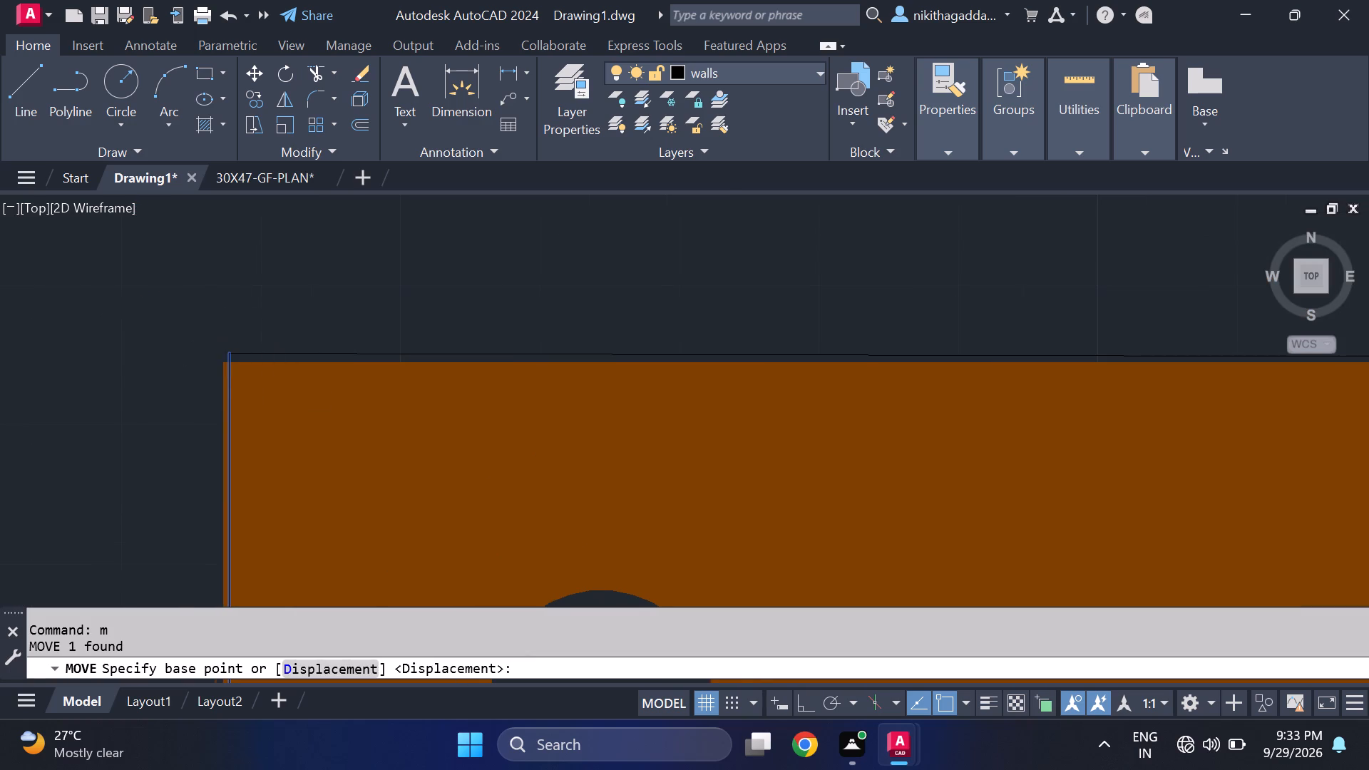
scroll(228, 348, up, 1)
click(230, 353)
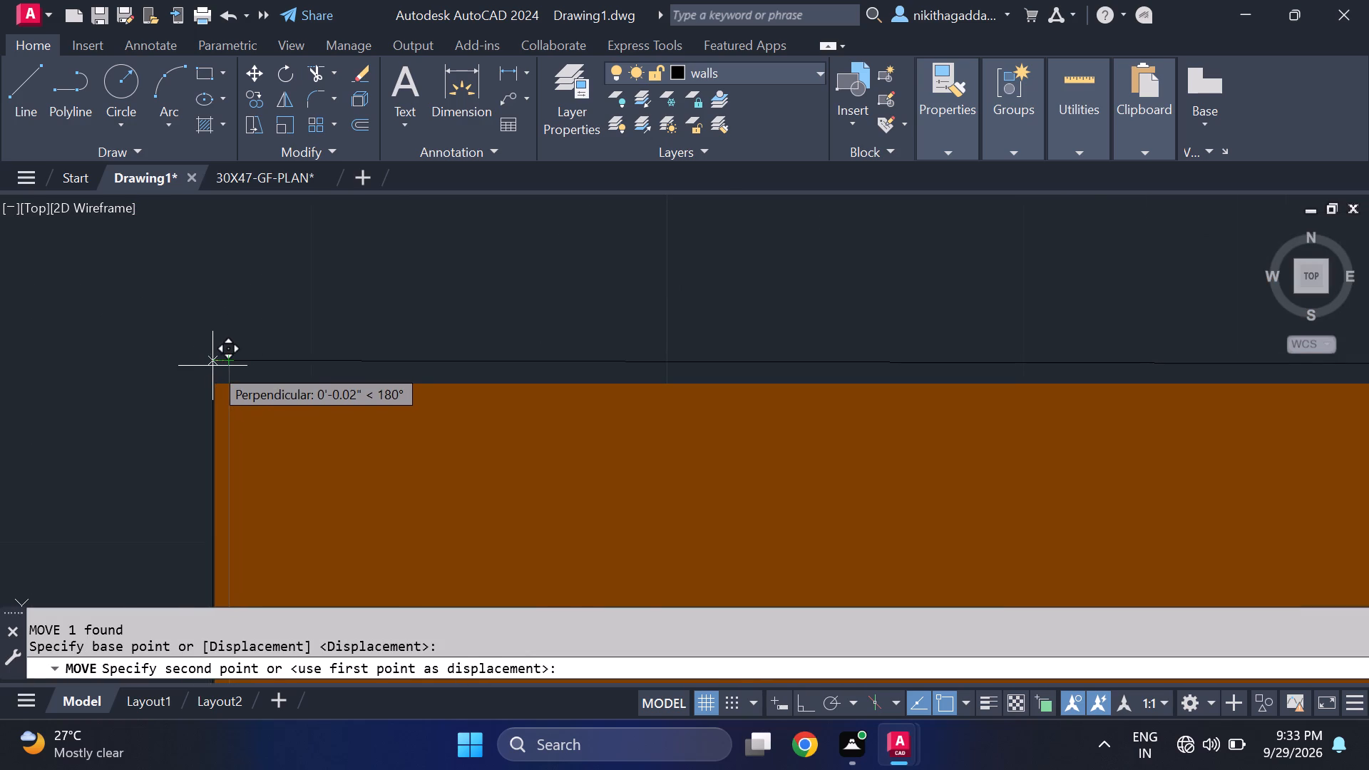
click(214, 370)
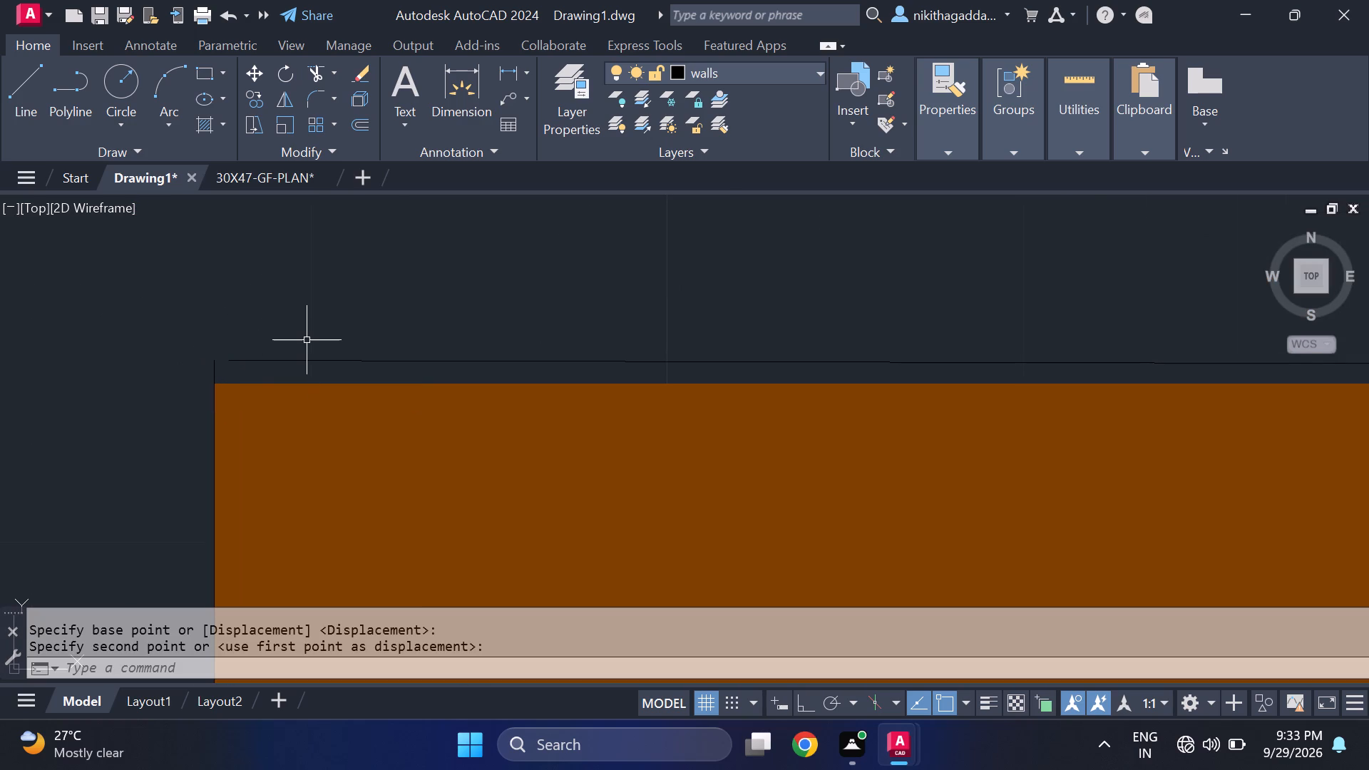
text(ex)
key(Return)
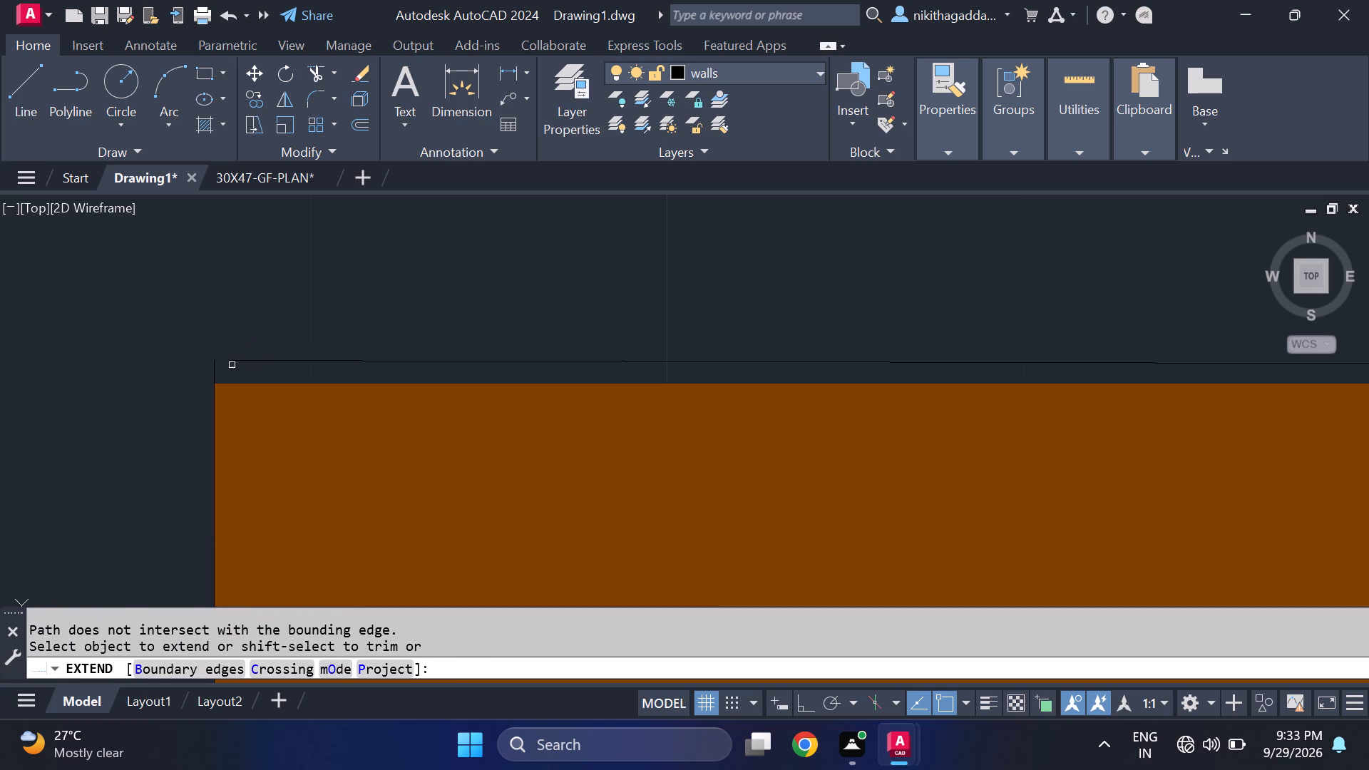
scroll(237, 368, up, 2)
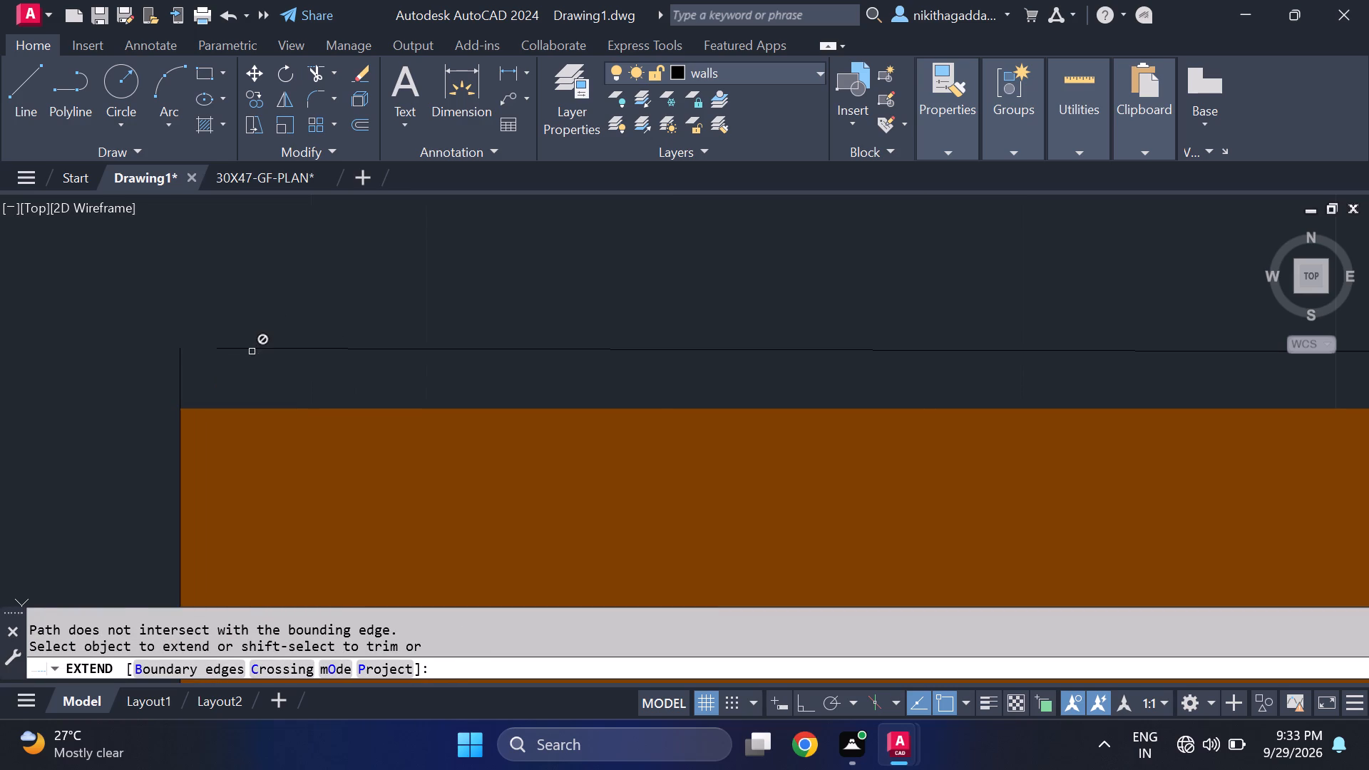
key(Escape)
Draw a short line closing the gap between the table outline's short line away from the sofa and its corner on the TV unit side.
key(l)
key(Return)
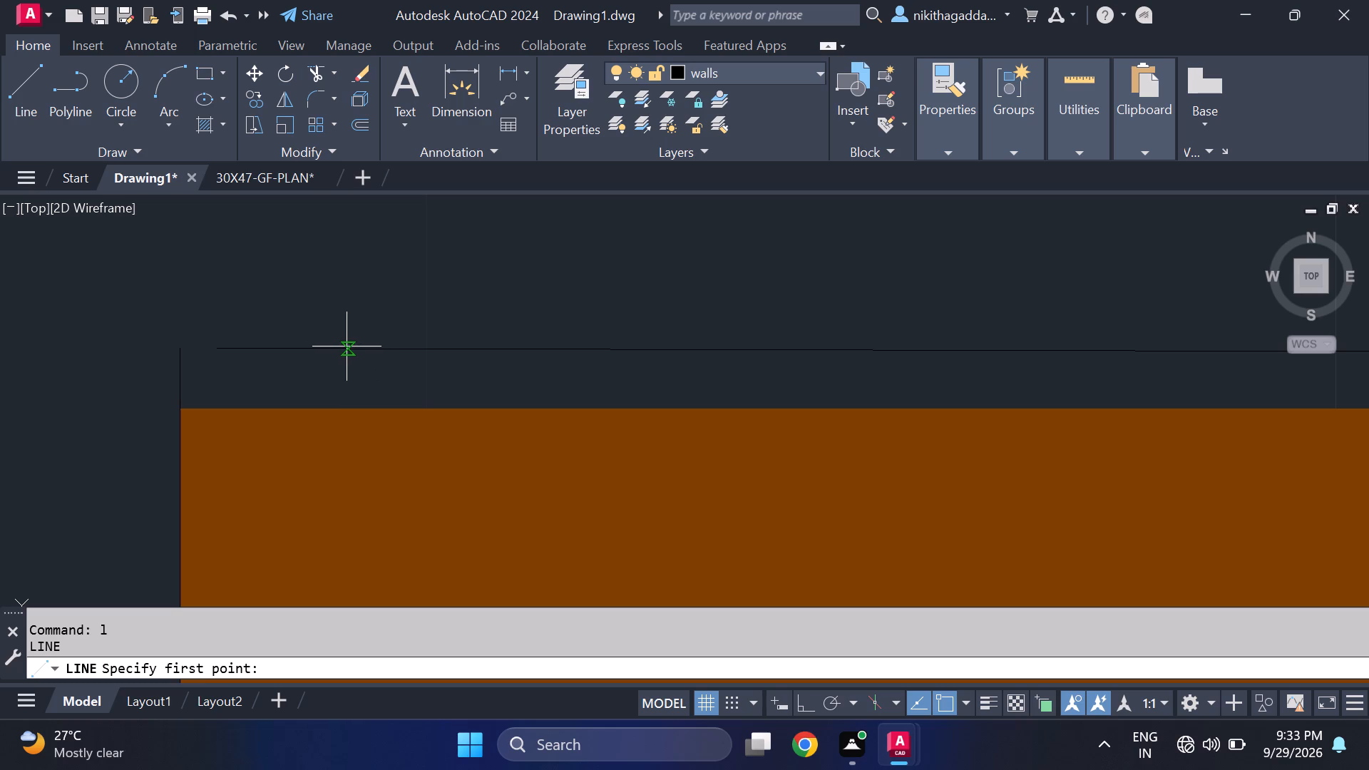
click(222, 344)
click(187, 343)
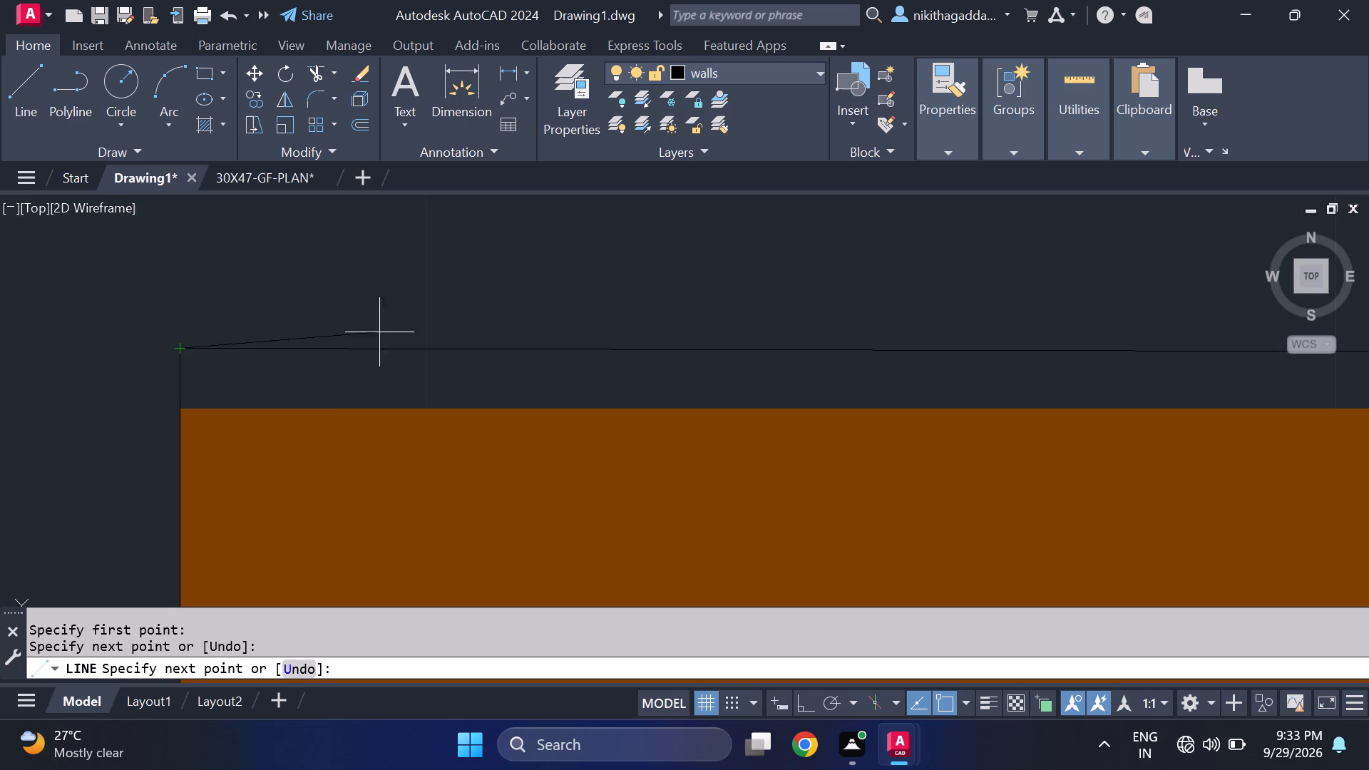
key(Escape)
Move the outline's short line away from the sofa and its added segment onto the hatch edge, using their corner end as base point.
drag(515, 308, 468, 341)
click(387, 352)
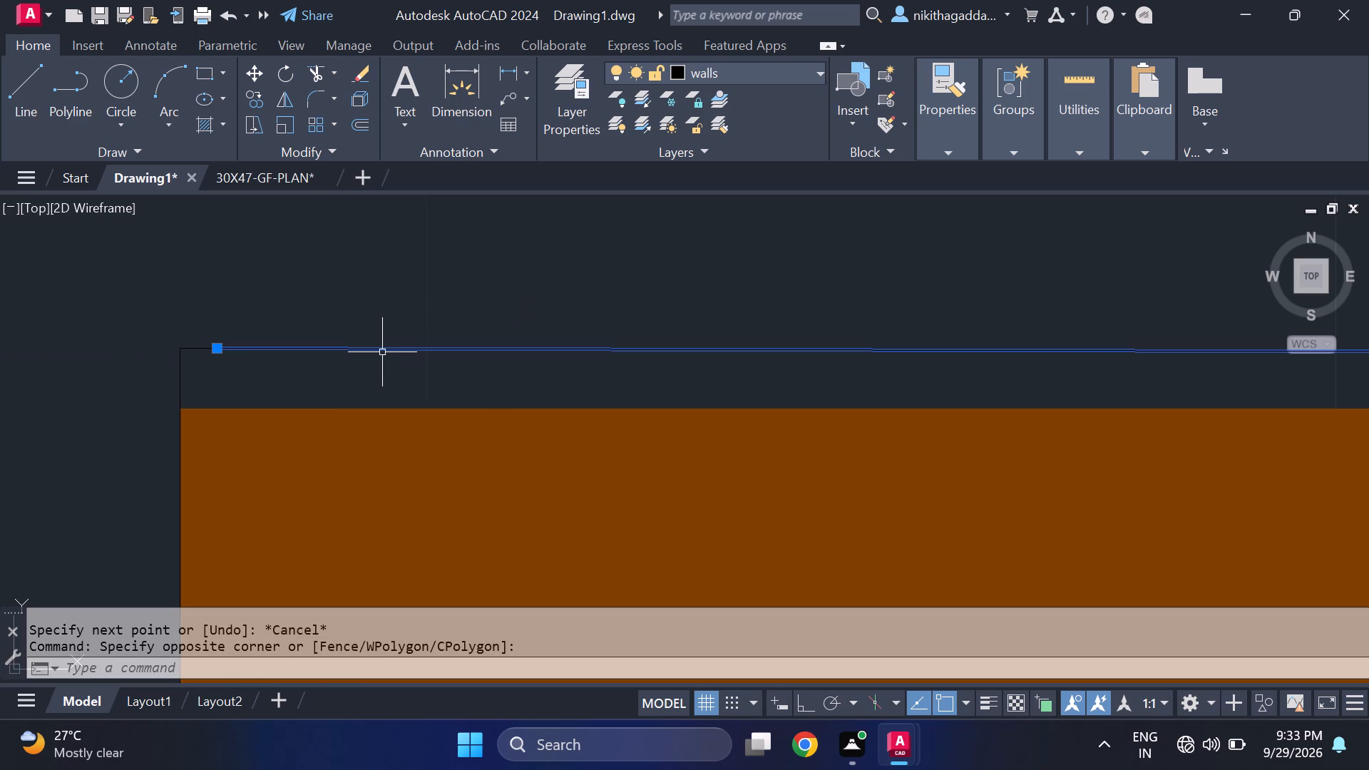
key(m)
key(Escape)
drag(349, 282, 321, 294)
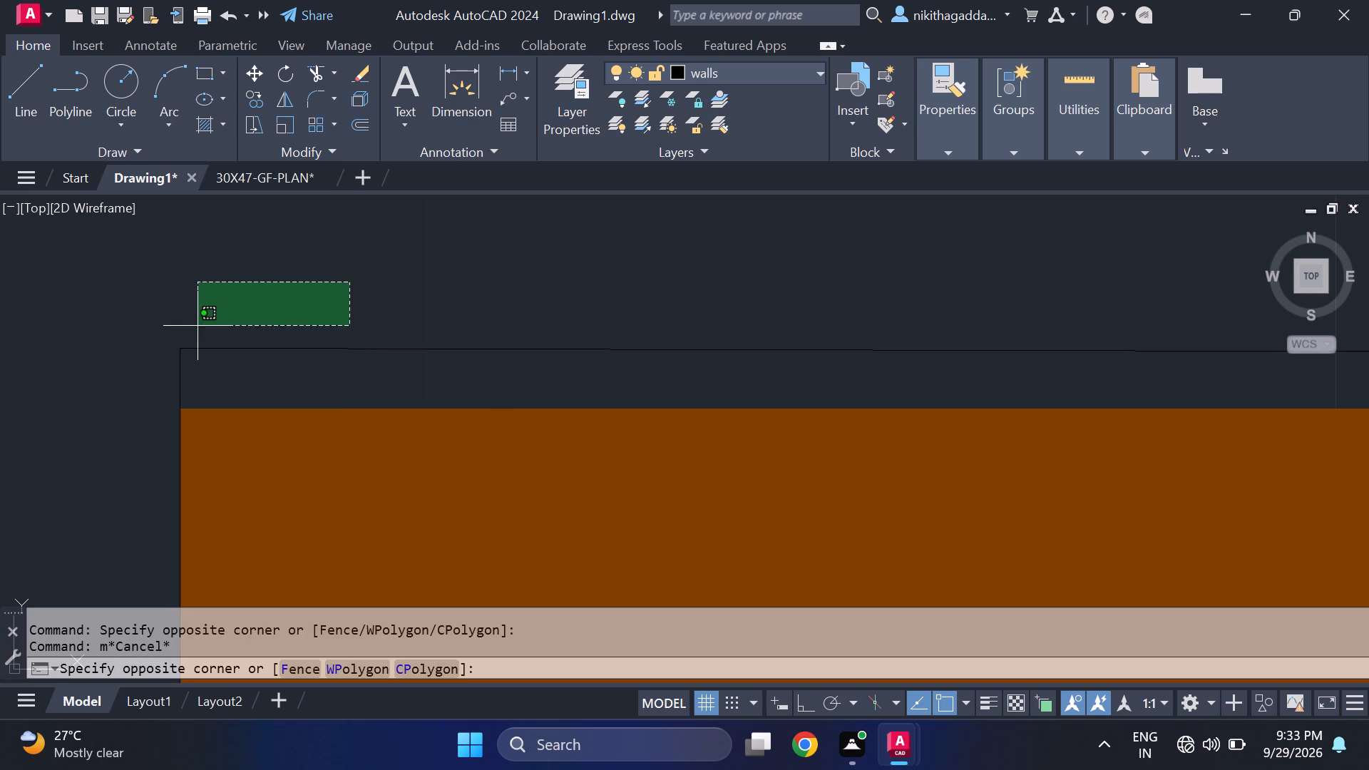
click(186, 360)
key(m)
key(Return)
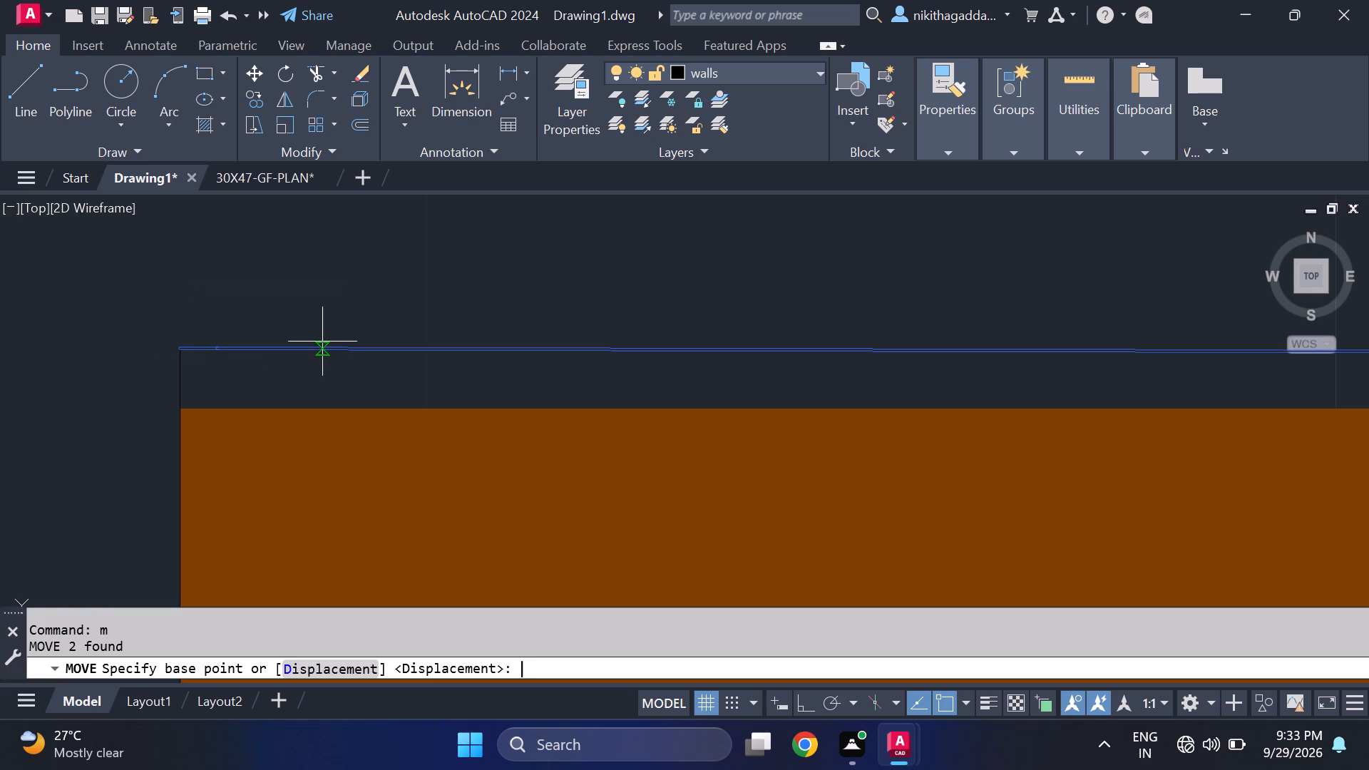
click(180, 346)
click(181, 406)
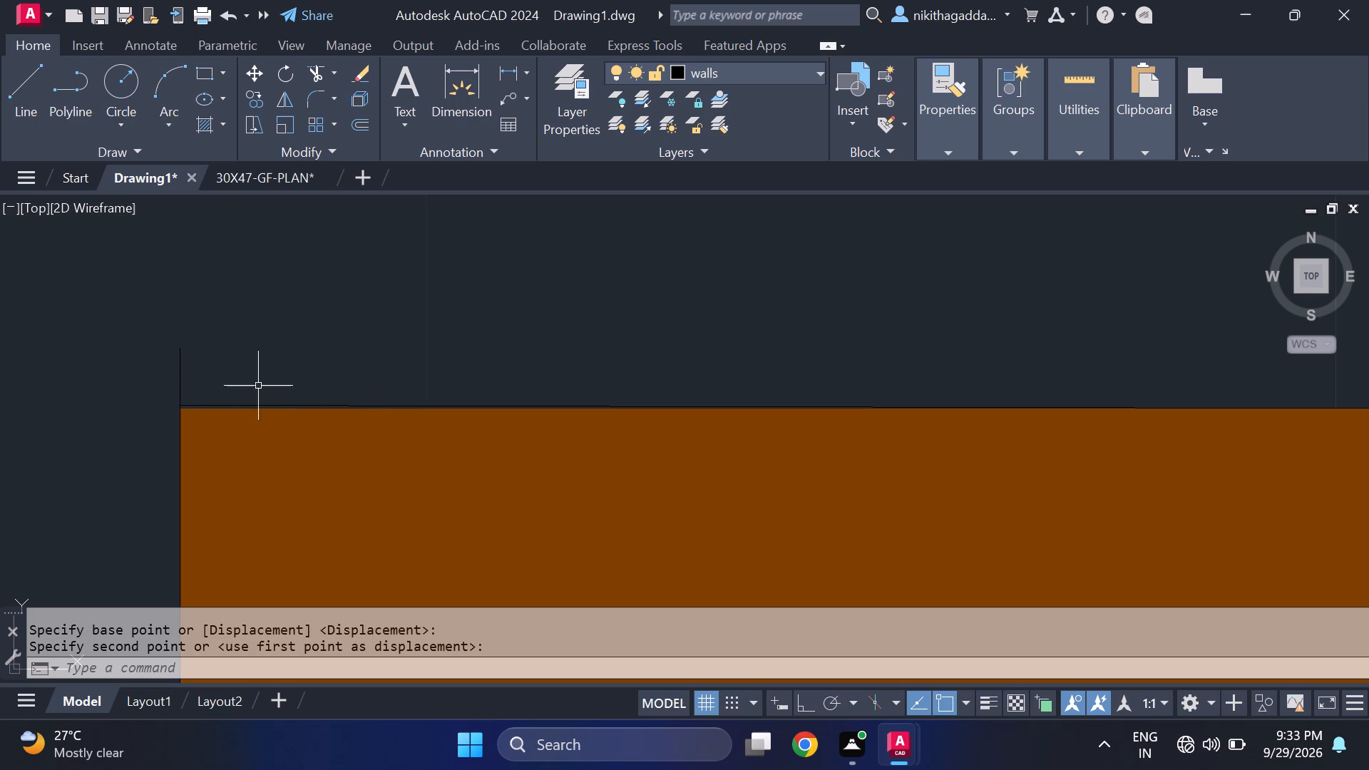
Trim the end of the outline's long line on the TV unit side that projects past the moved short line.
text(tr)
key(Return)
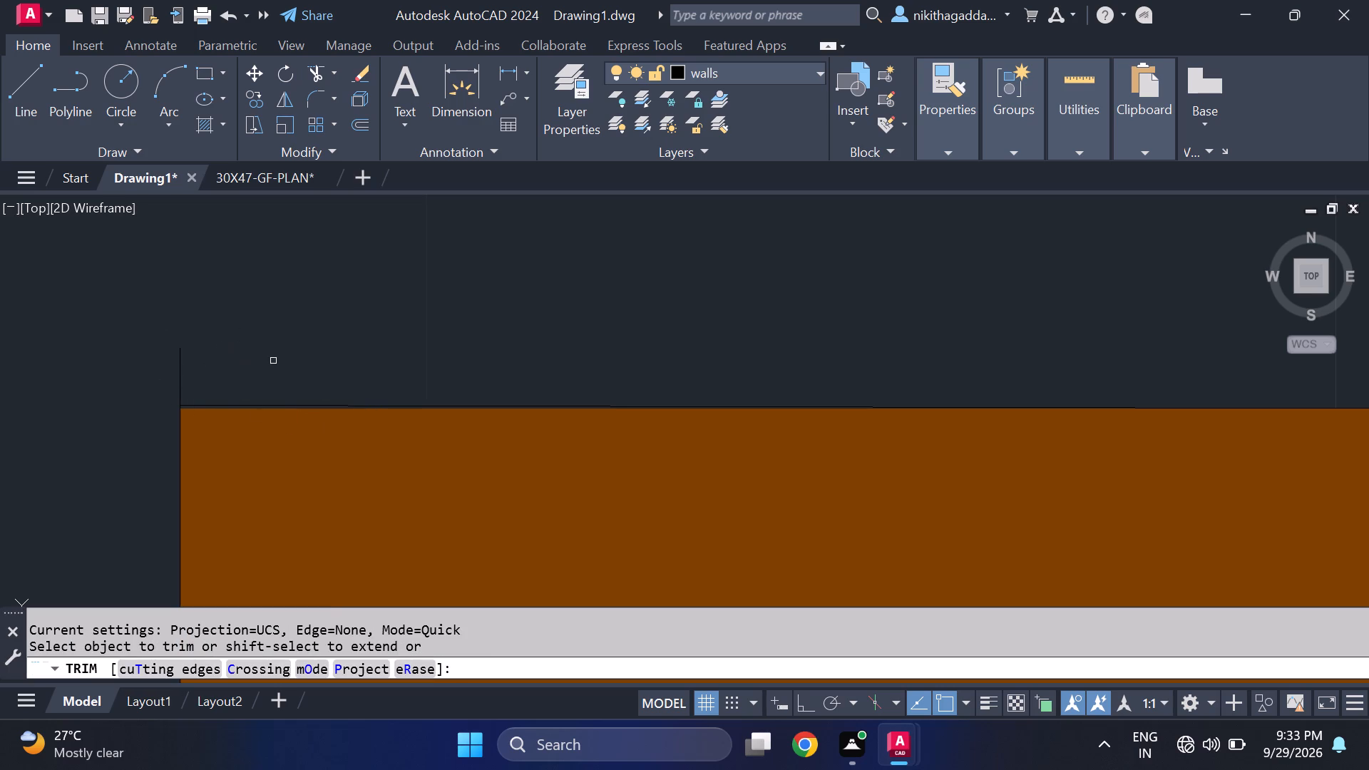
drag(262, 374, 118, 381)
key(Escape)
Erase the whole centre table in front of the sofa, including its hatch, plant and outline lines.
scroll(218, 434, down, 5)
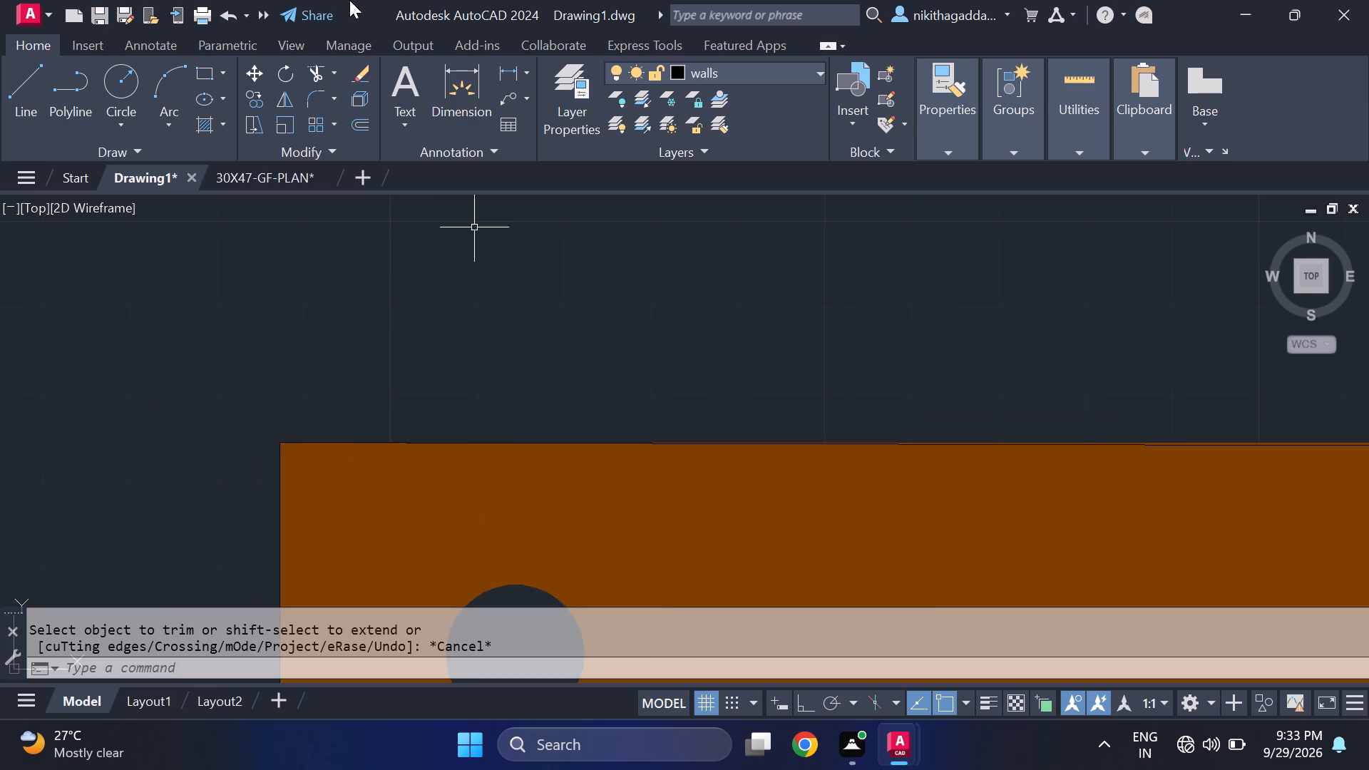
scroll(349, 0, down, 4)
scroll(502, 296, down, 5)
scroll(731, 340, up, 3)
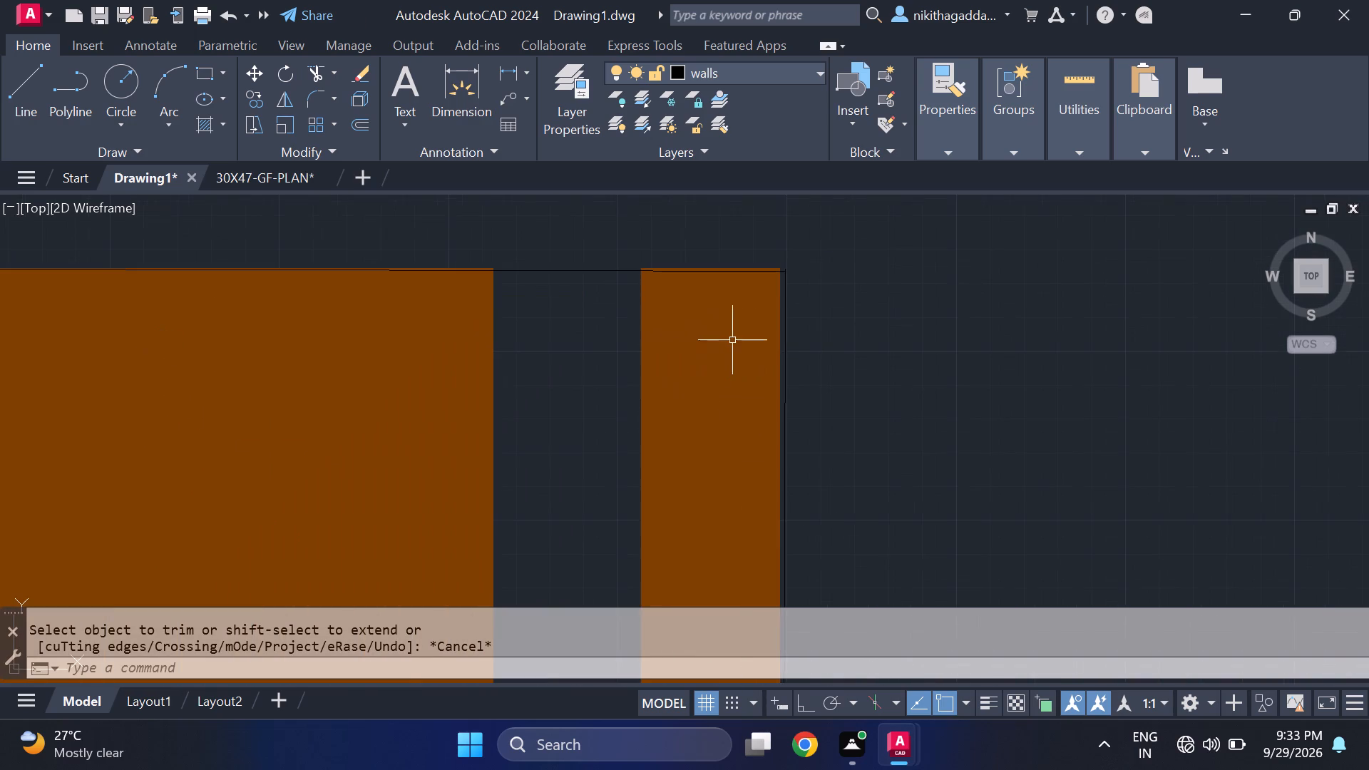
middle_drag(781, 291, 771, 319)
scroll(775, 314, up, 2)
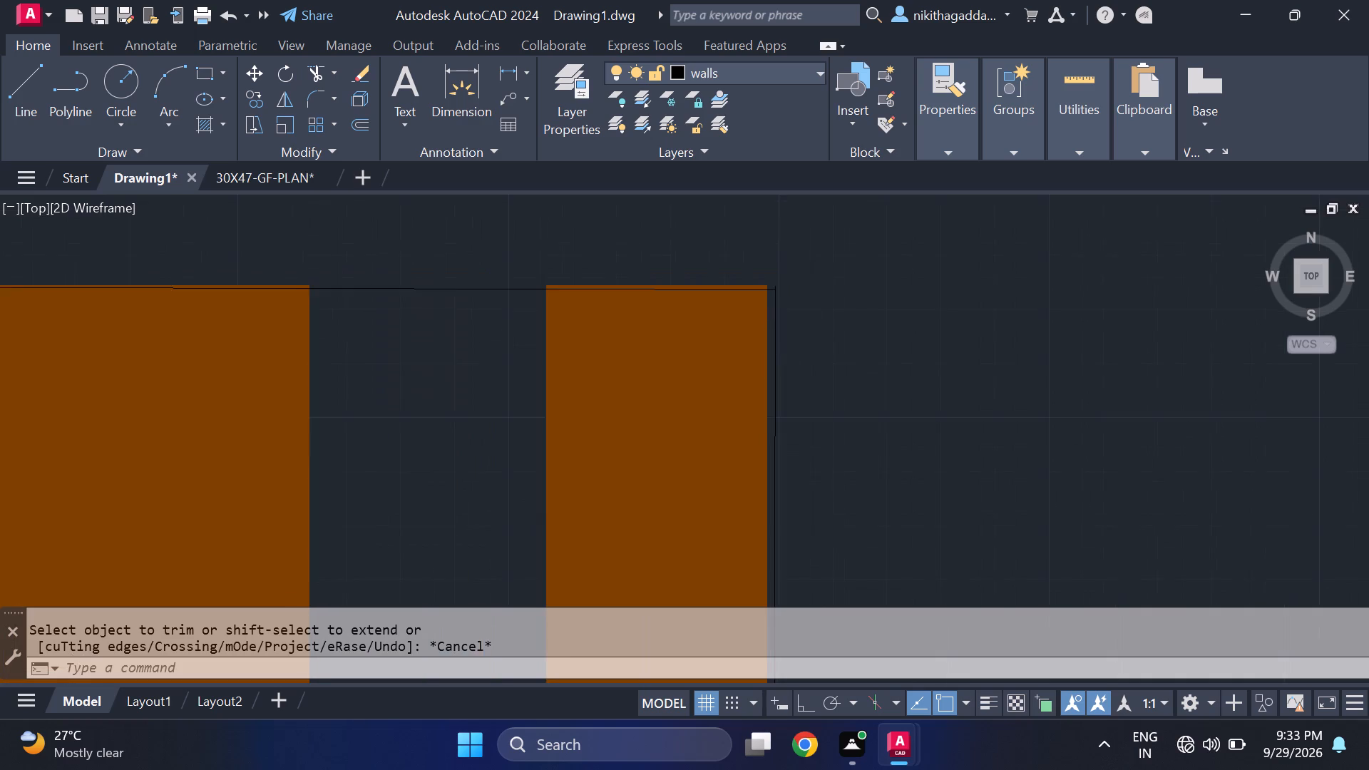
scroll(774, 272, down, 6)
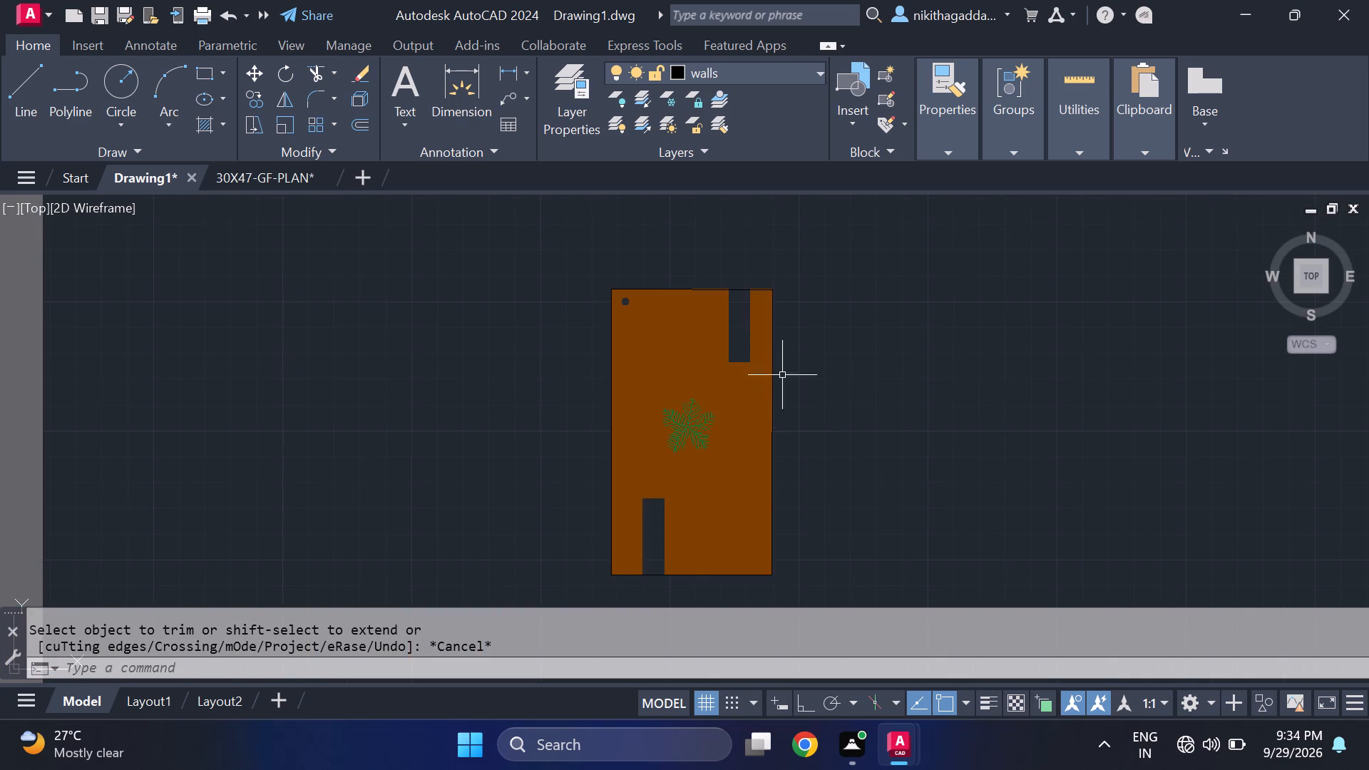
scroll(784, 299, up, 3)
scroll(811, 297, down, 5)
drag(827, 260, 825, 285)
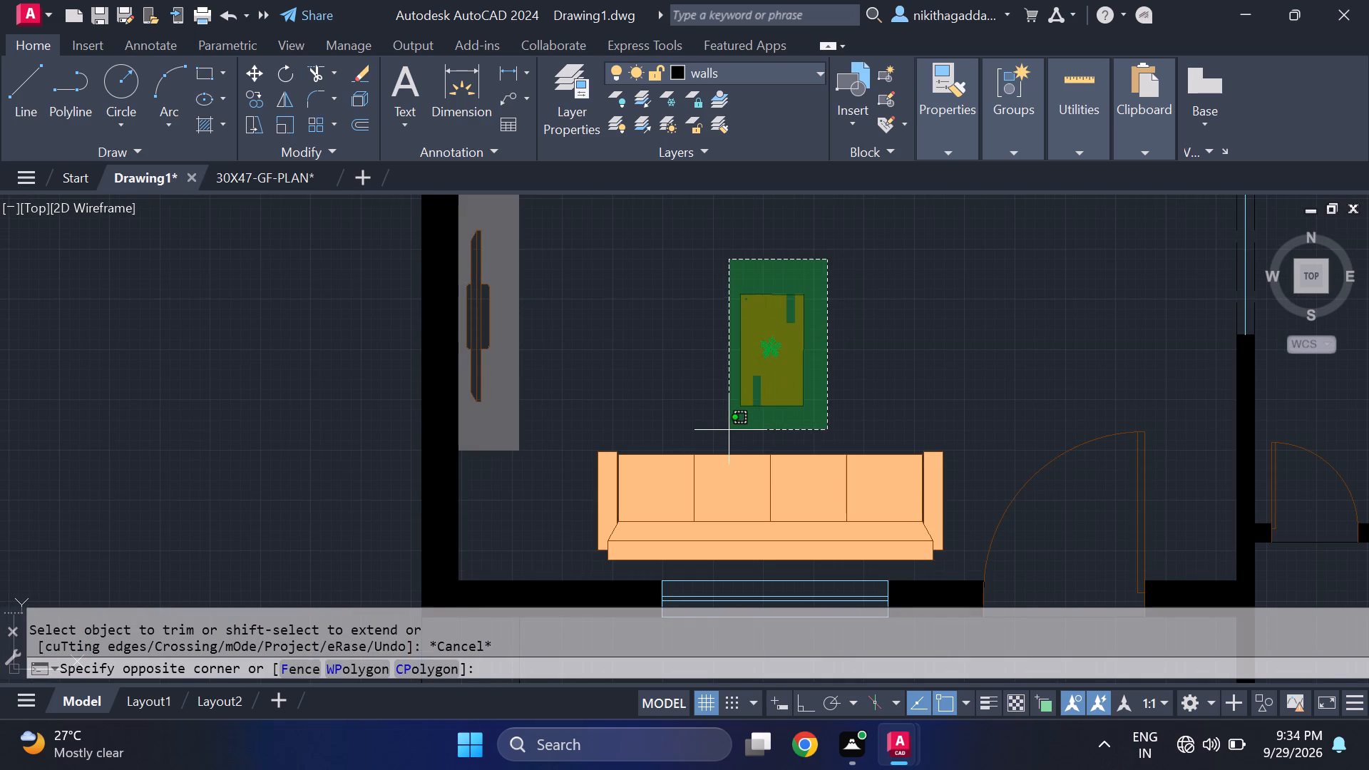
click(726, 430)
key(Delete)
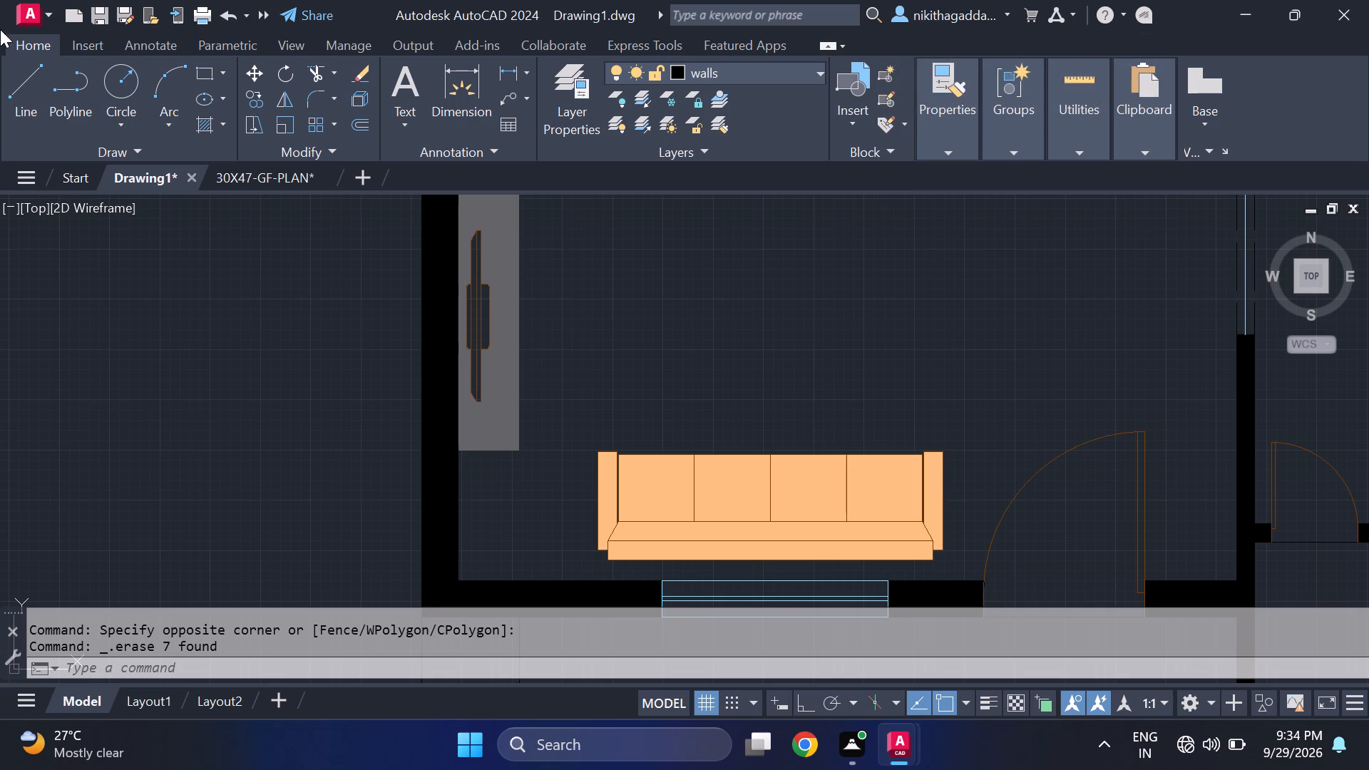
Open the GP&FF-PLAN drawing from the Documents folder and display its model space.
scroll(302, 132, down, 3)
scroll(621, 359, down, 3)
middle_drag(684, 399, 685, 412)
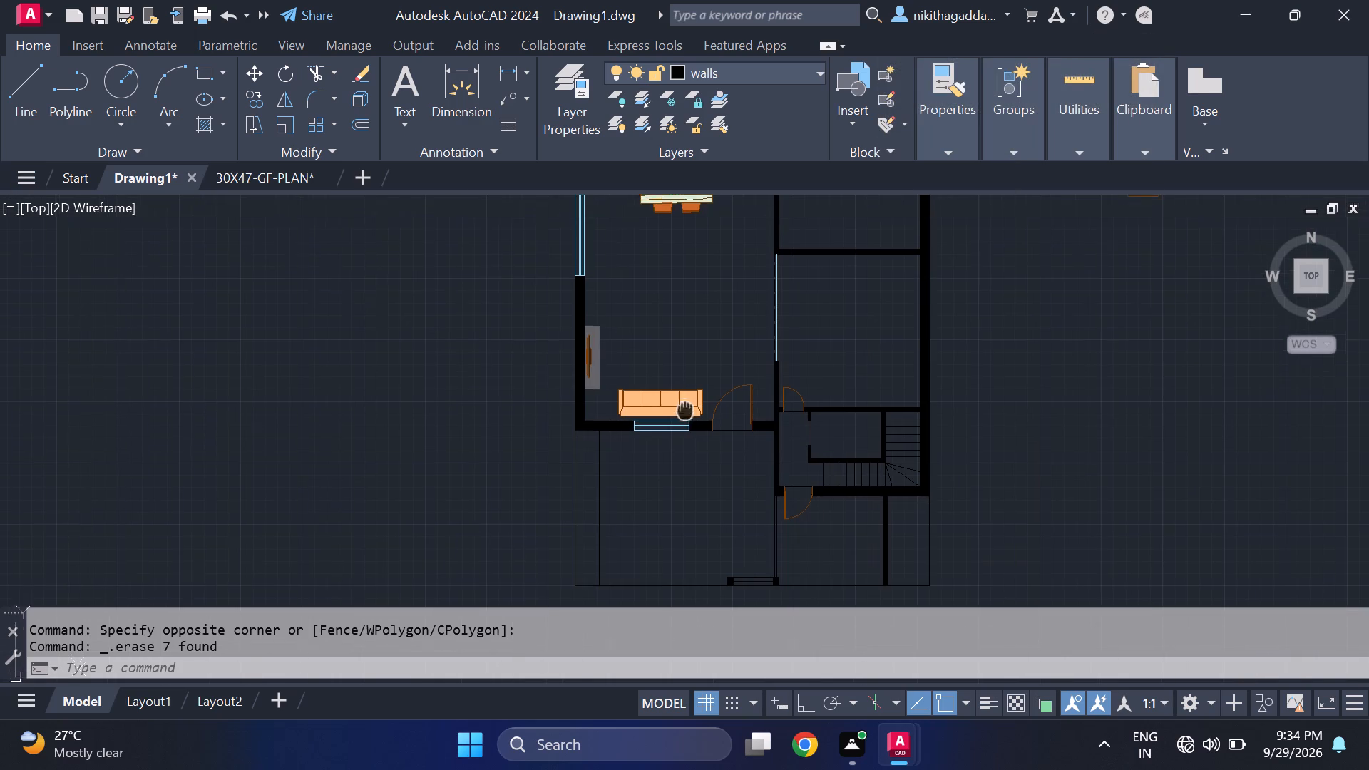
middle_drag(685, 412, 687, 451)
scroll(649, 360, up, 3)
scroll(624, 403, down, 4)
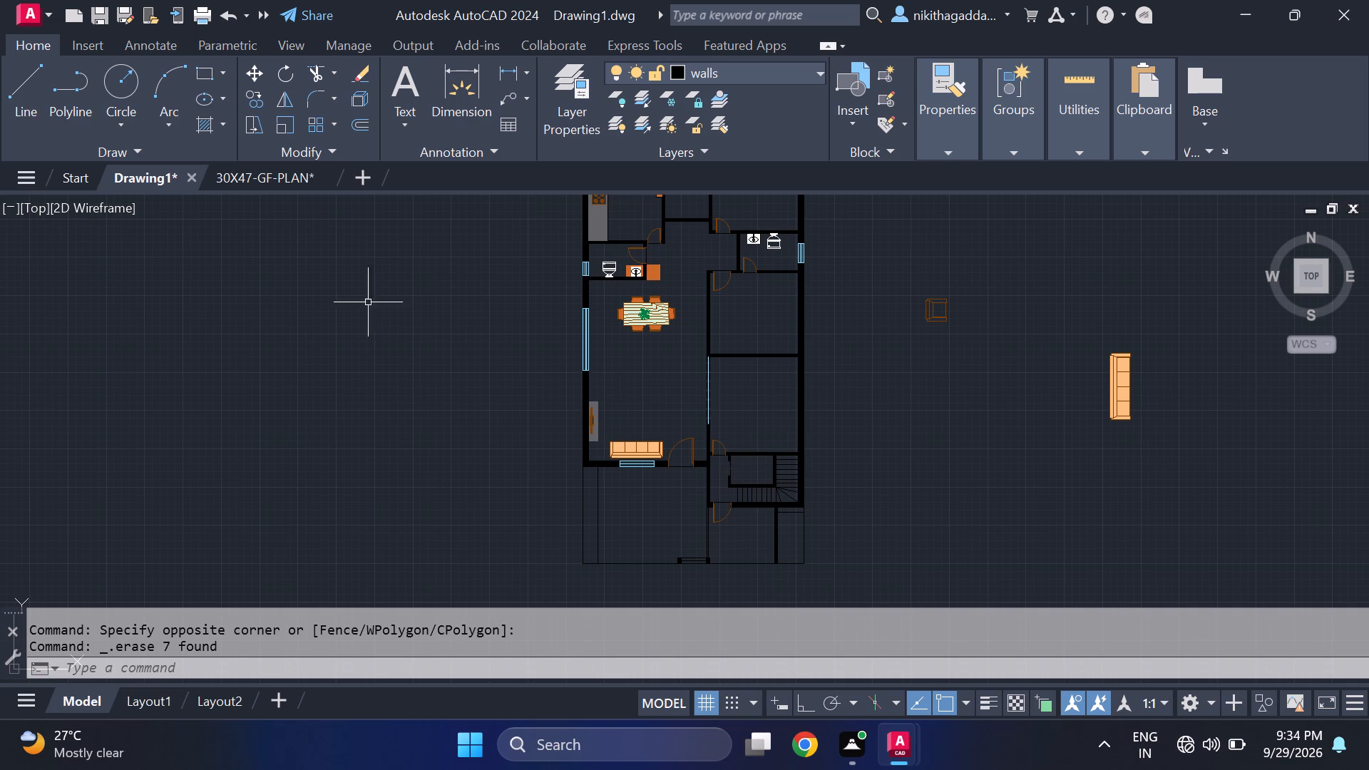
click(31, 179)
click(71, 373)
scroll(309, 421, down, 1)
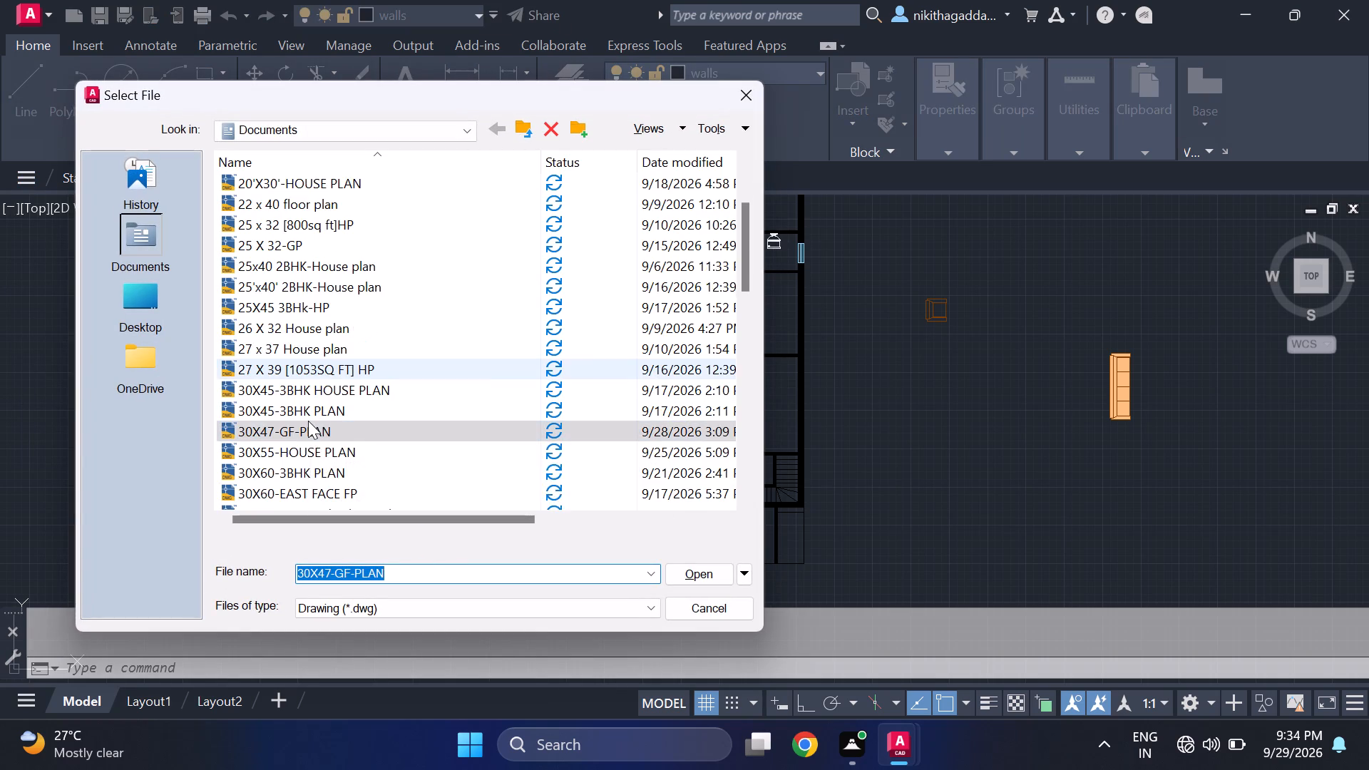
scroll(308, 421, down, 4)
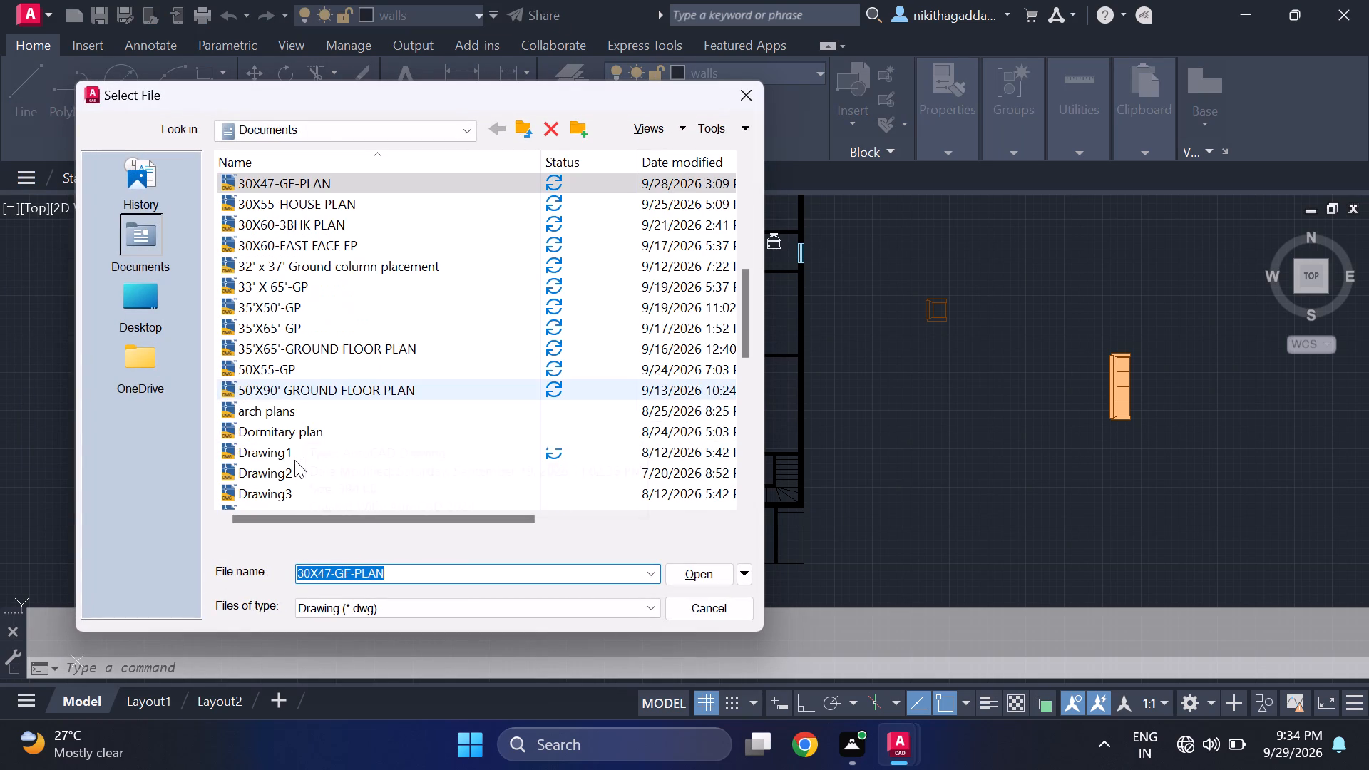
scroll(304, 424, down, 1)
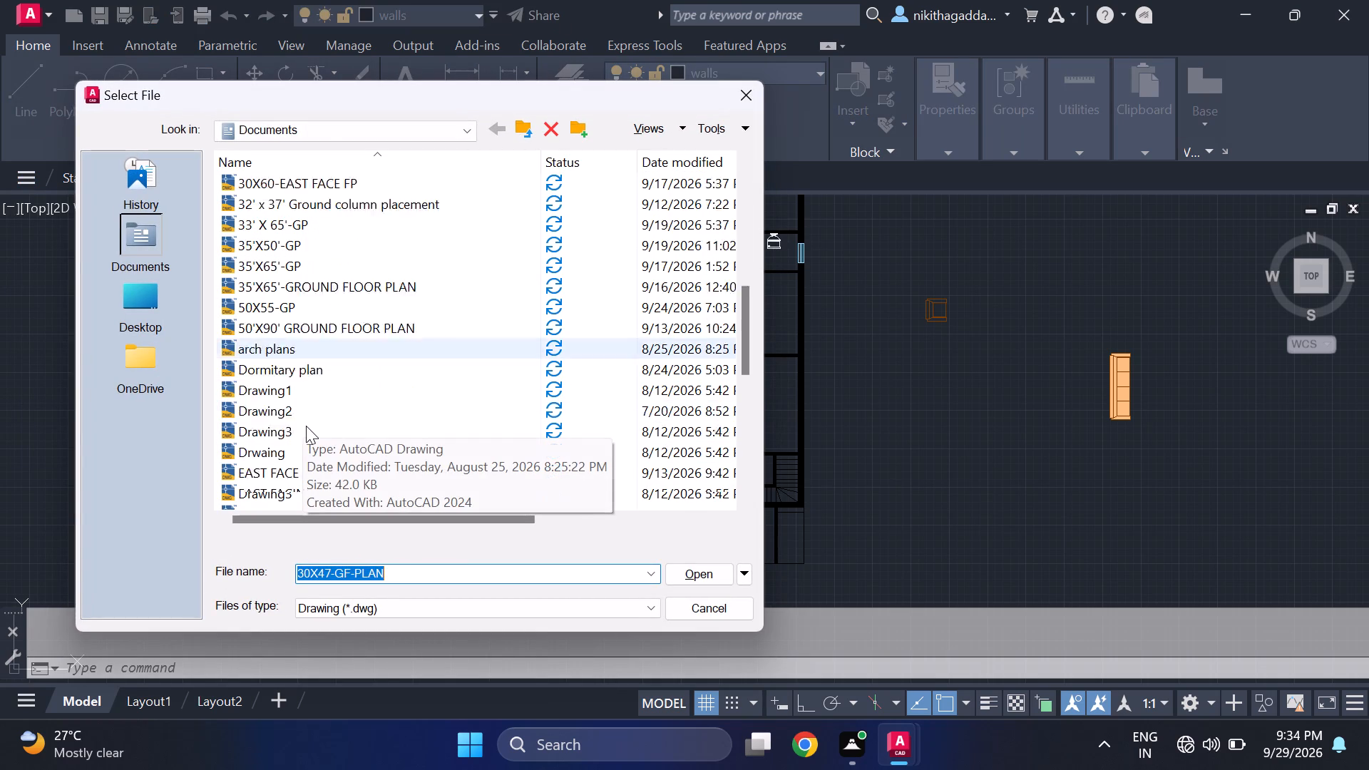
scroll(306, 426, down, 3)
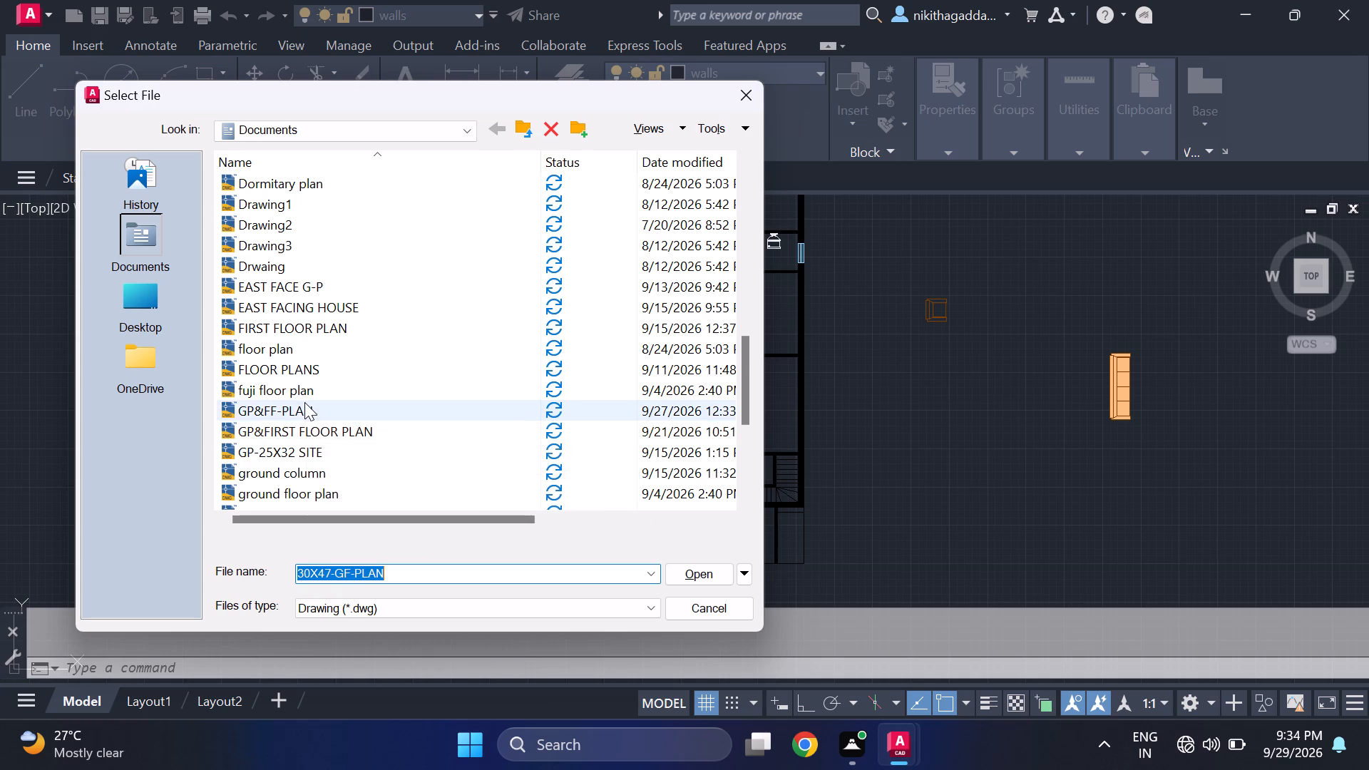
click(304, 402)
click(687, 565)
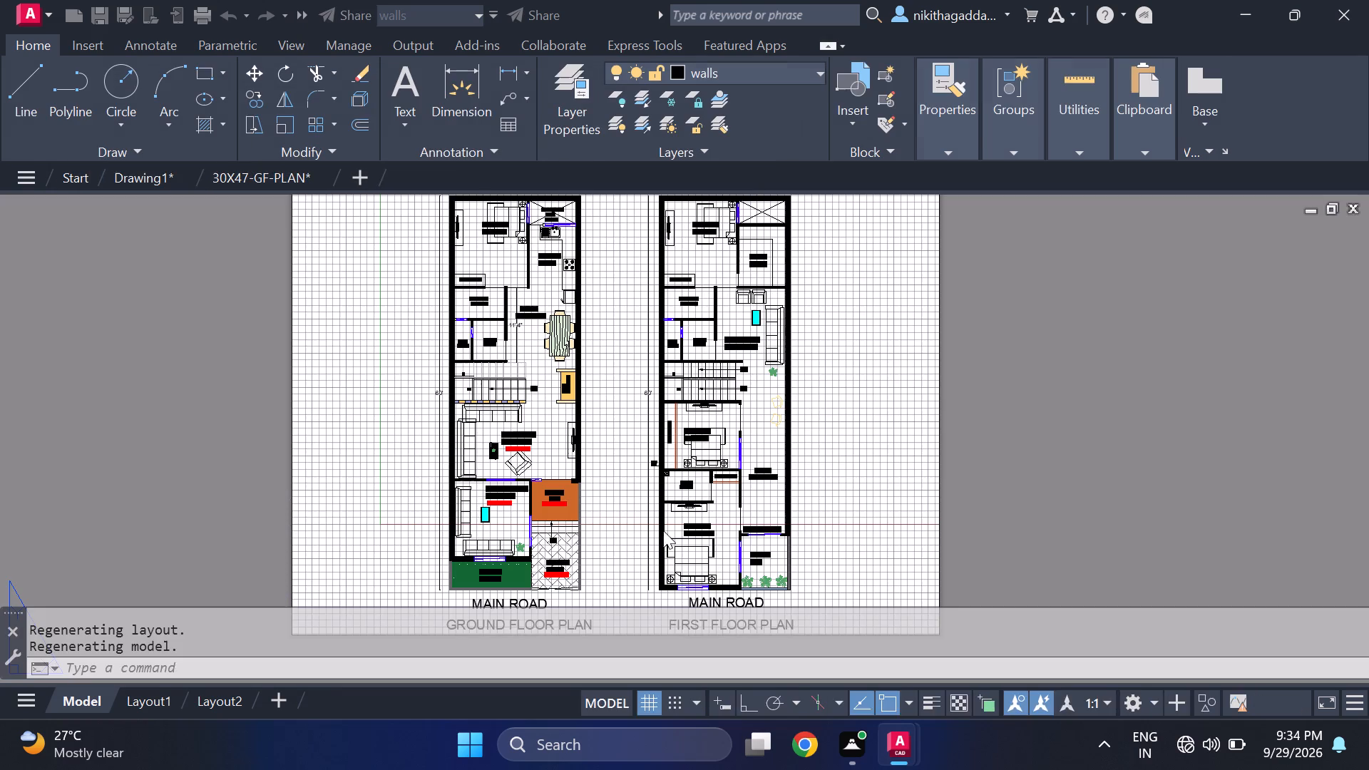
click(78, 692)
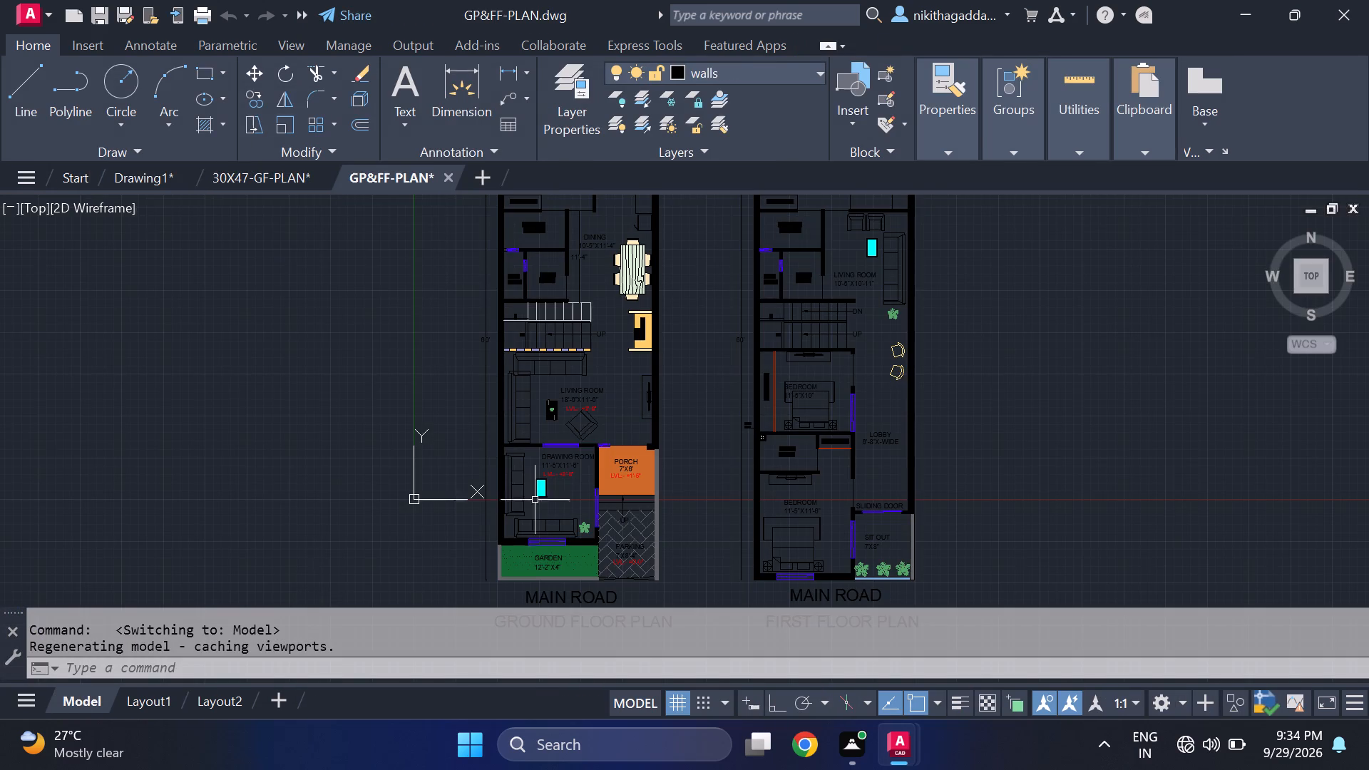
Examine the centre table hatch with plant in the ground floor living room of GP&FF-PLAN.
scroll(561, 379, up, 3)
scroll(530, 469, up, 2)
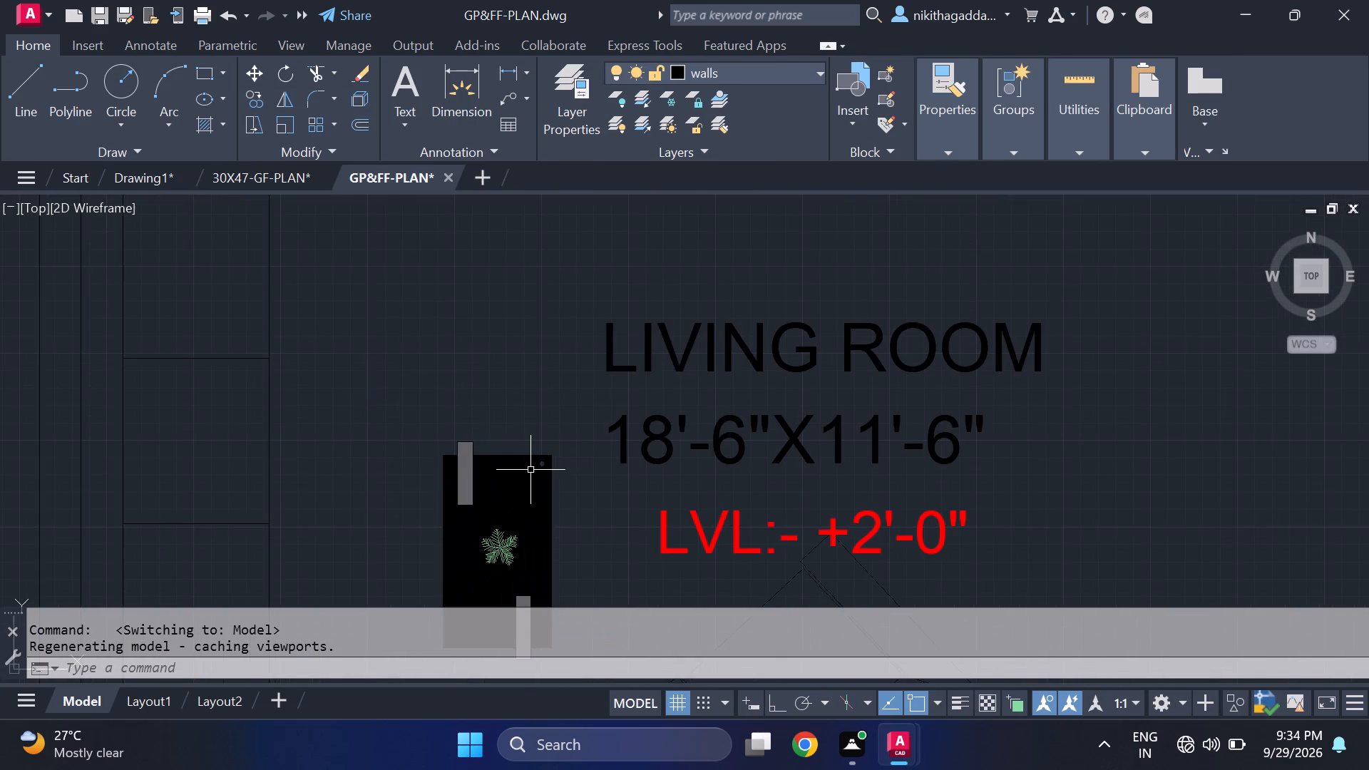
middle_drag(531, 471, 540, 391)
scroll(543, 374, up, 2)
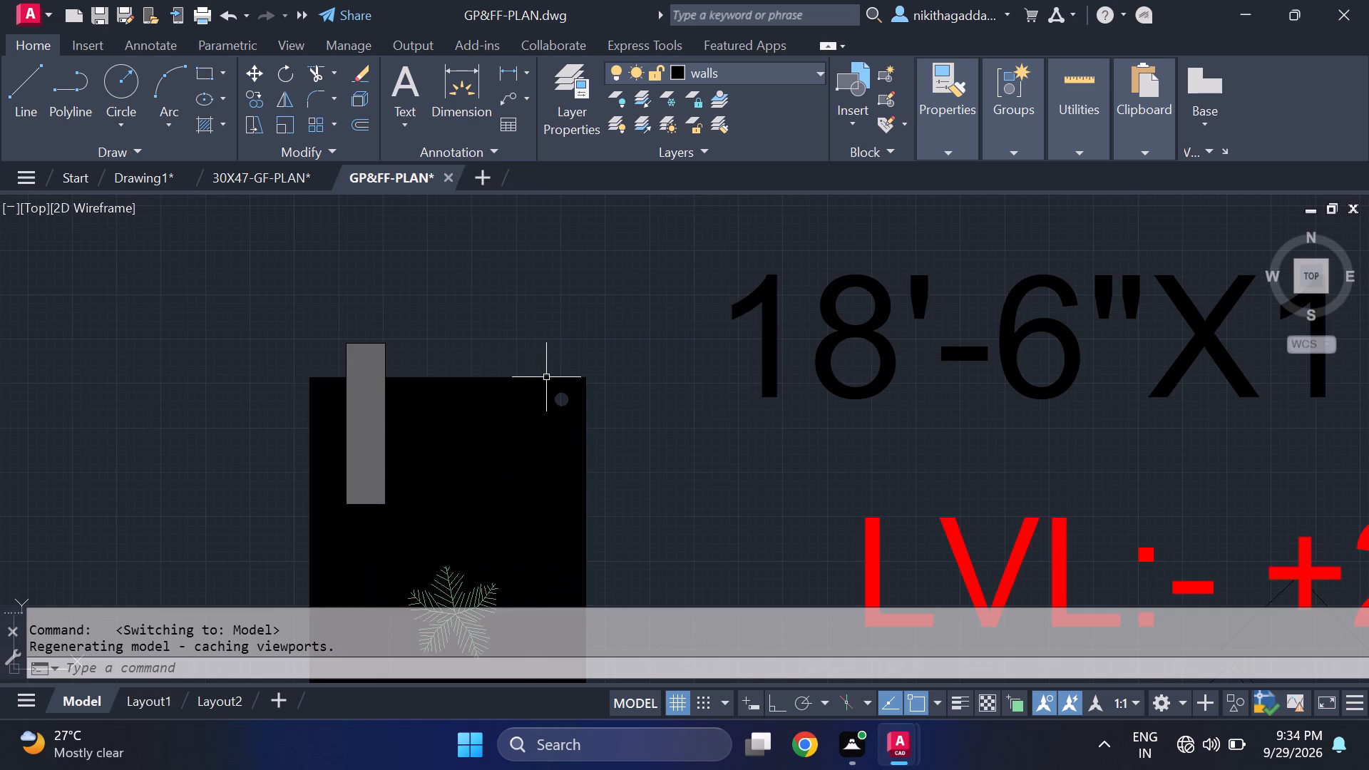
scroll(545, 385, down, 4)
scroll(550, 408, up, 3)
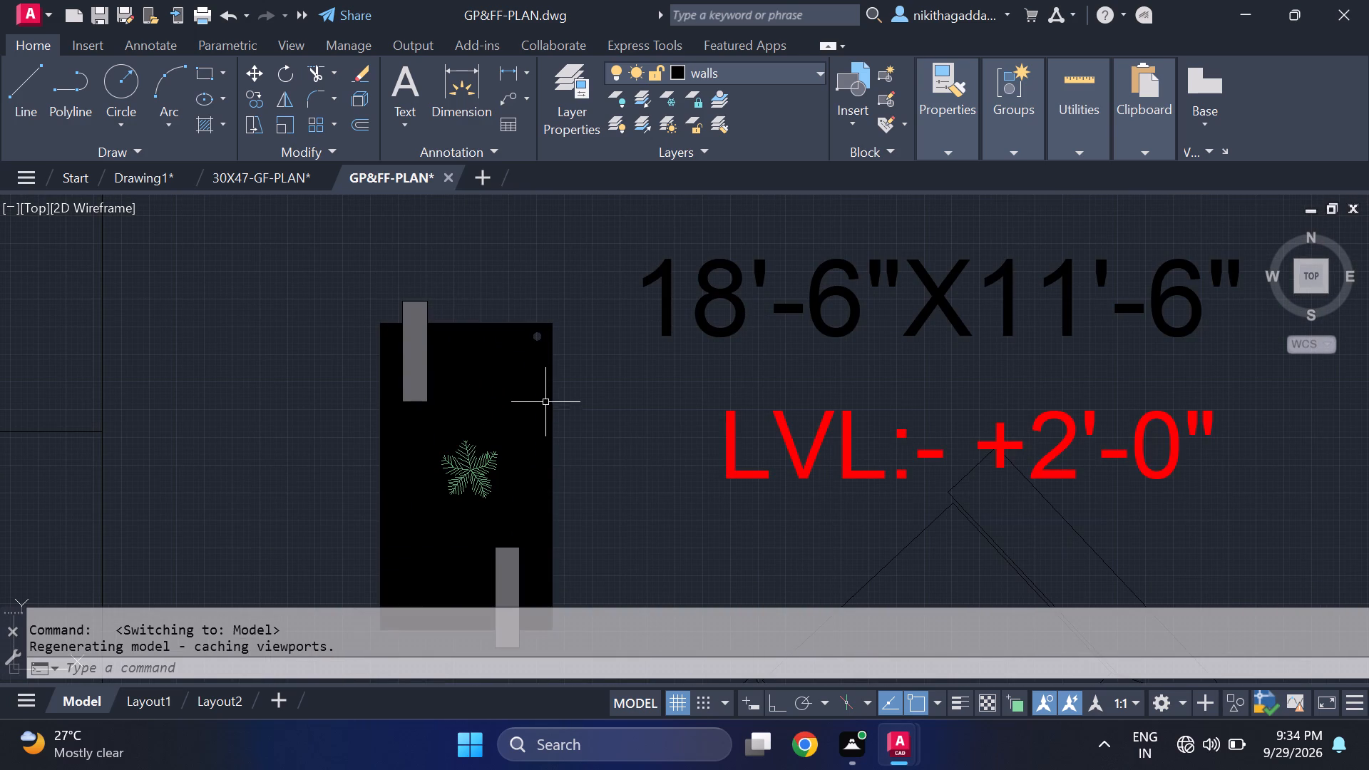
click(550, 391)
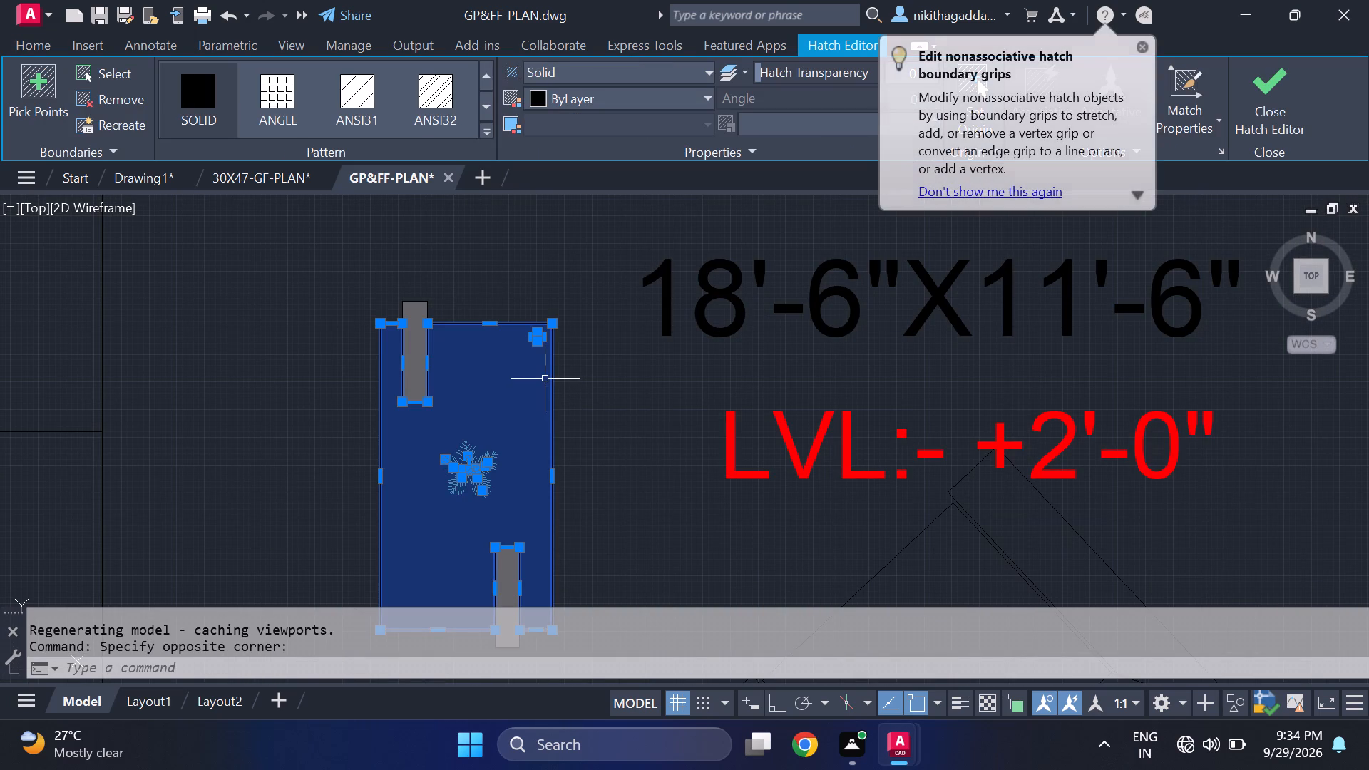
key(Escape)
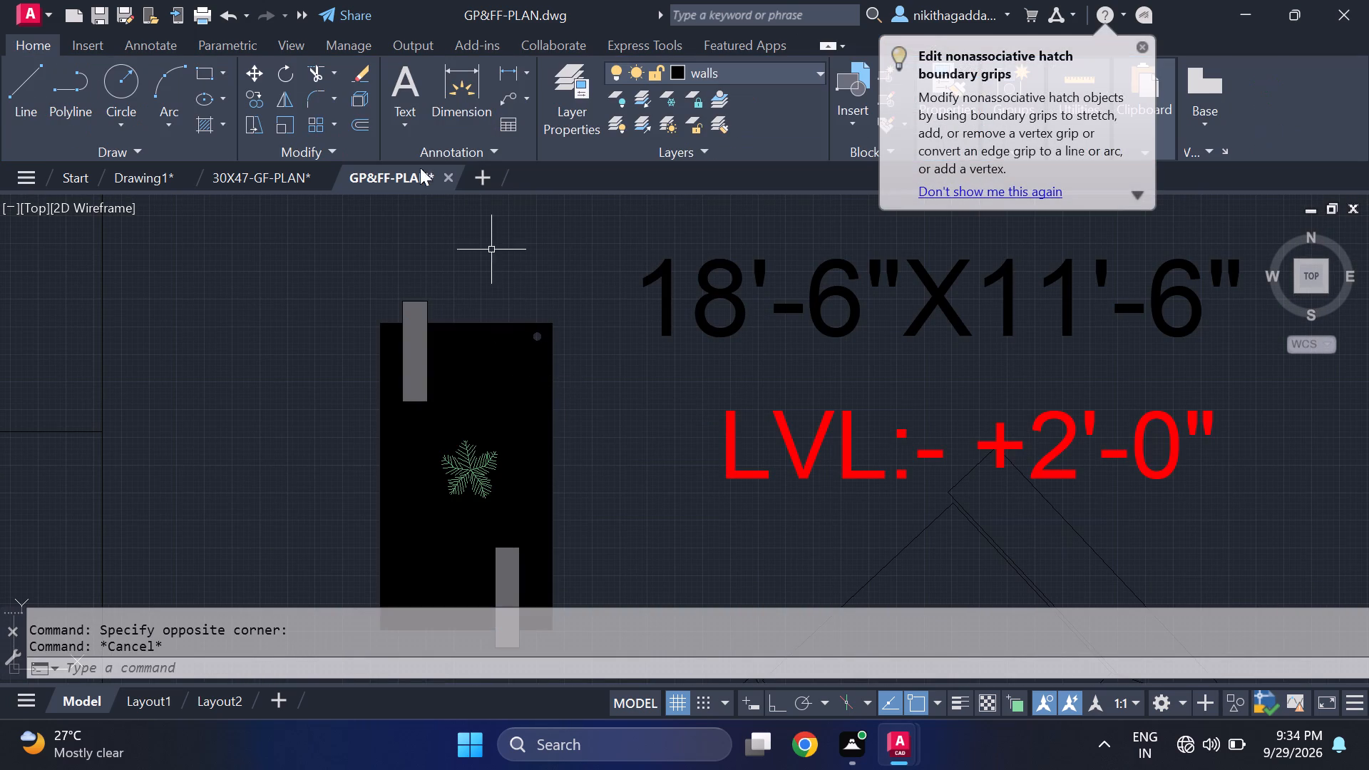
Open the GP&FIRST FLOOR PLAN drawing from the Documents folder and display its model space.
click(20, 180)
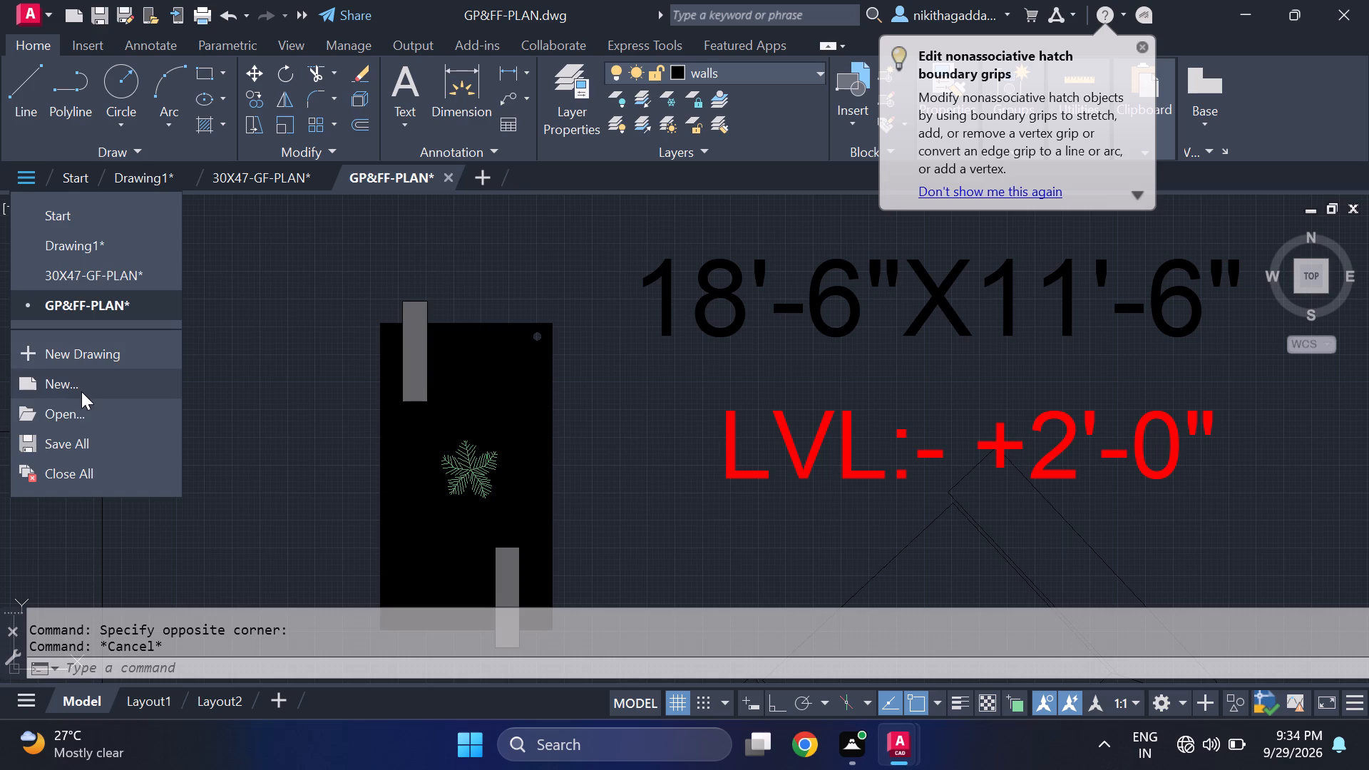
click(83, 401)
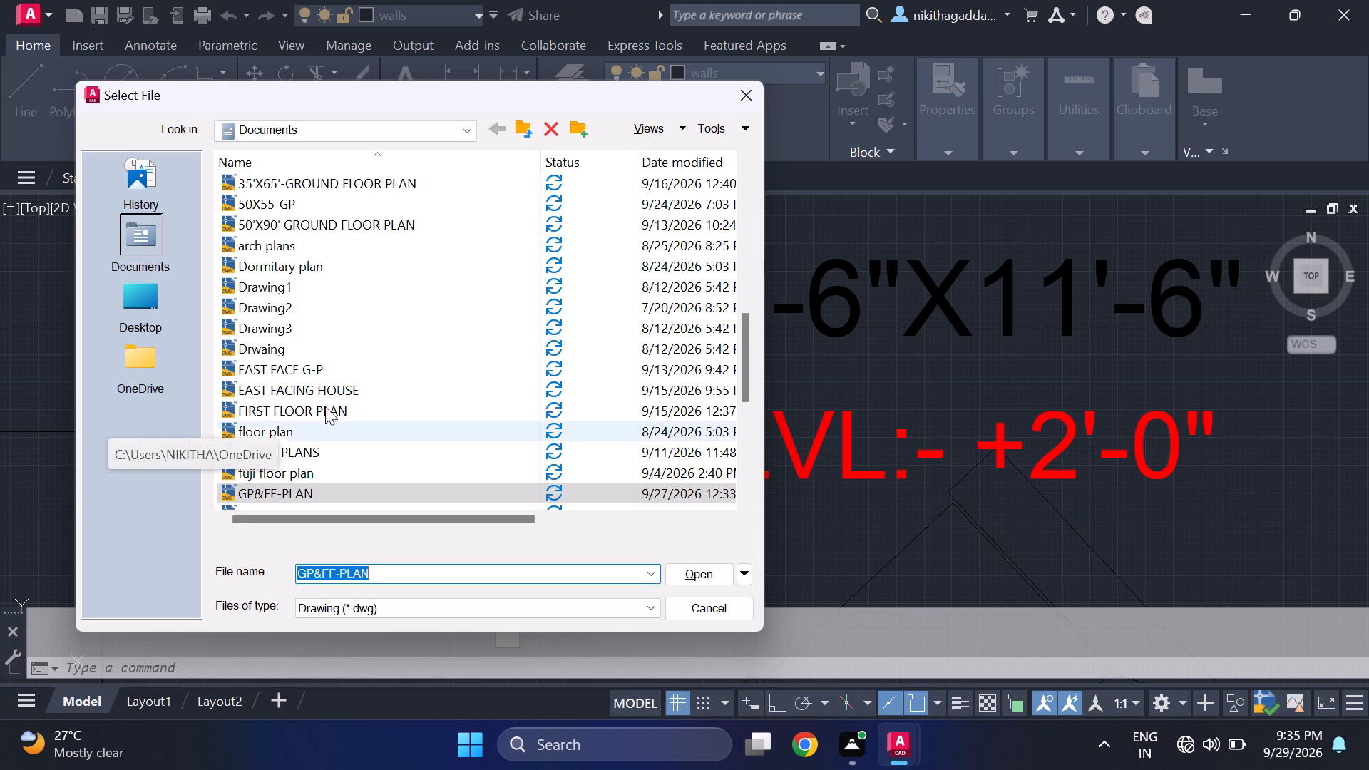
scroll(333, 399, down, 1)
click(319, 446)
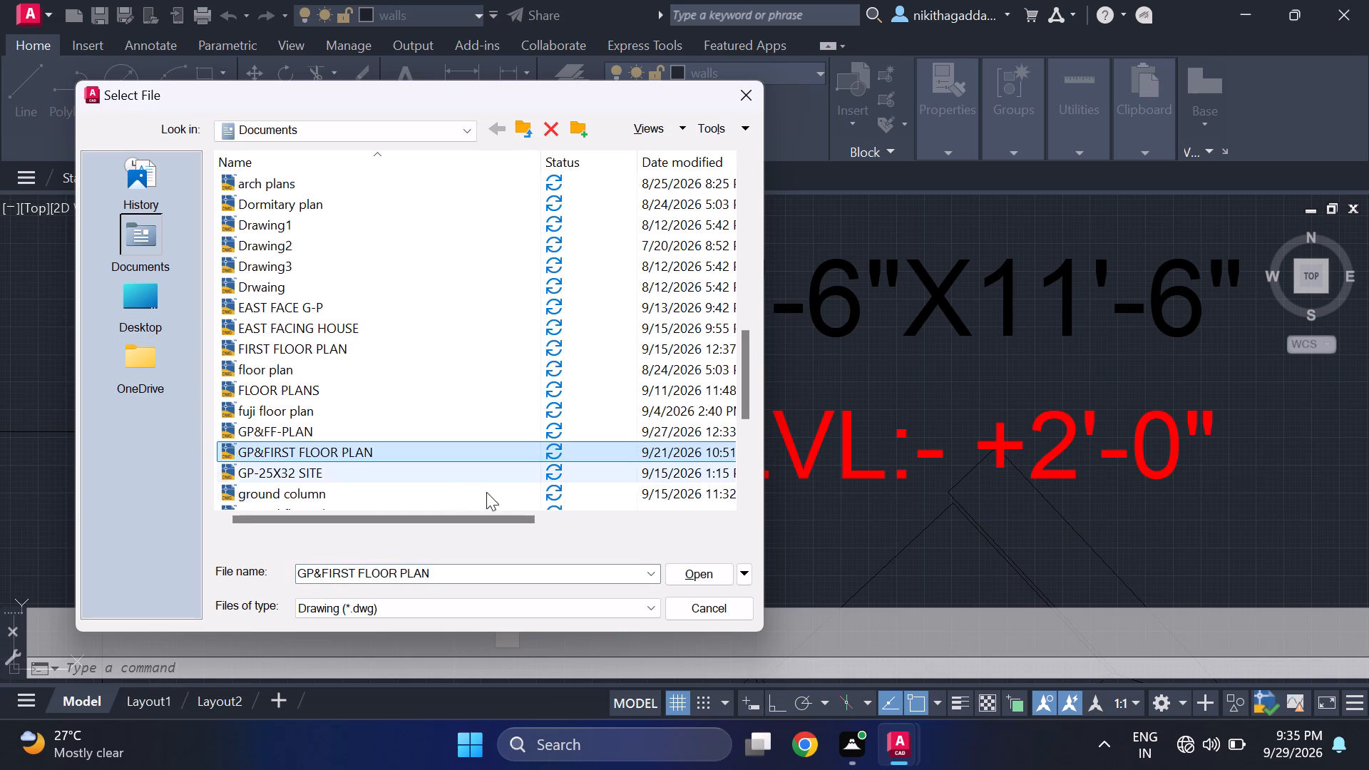
click(704, 568)
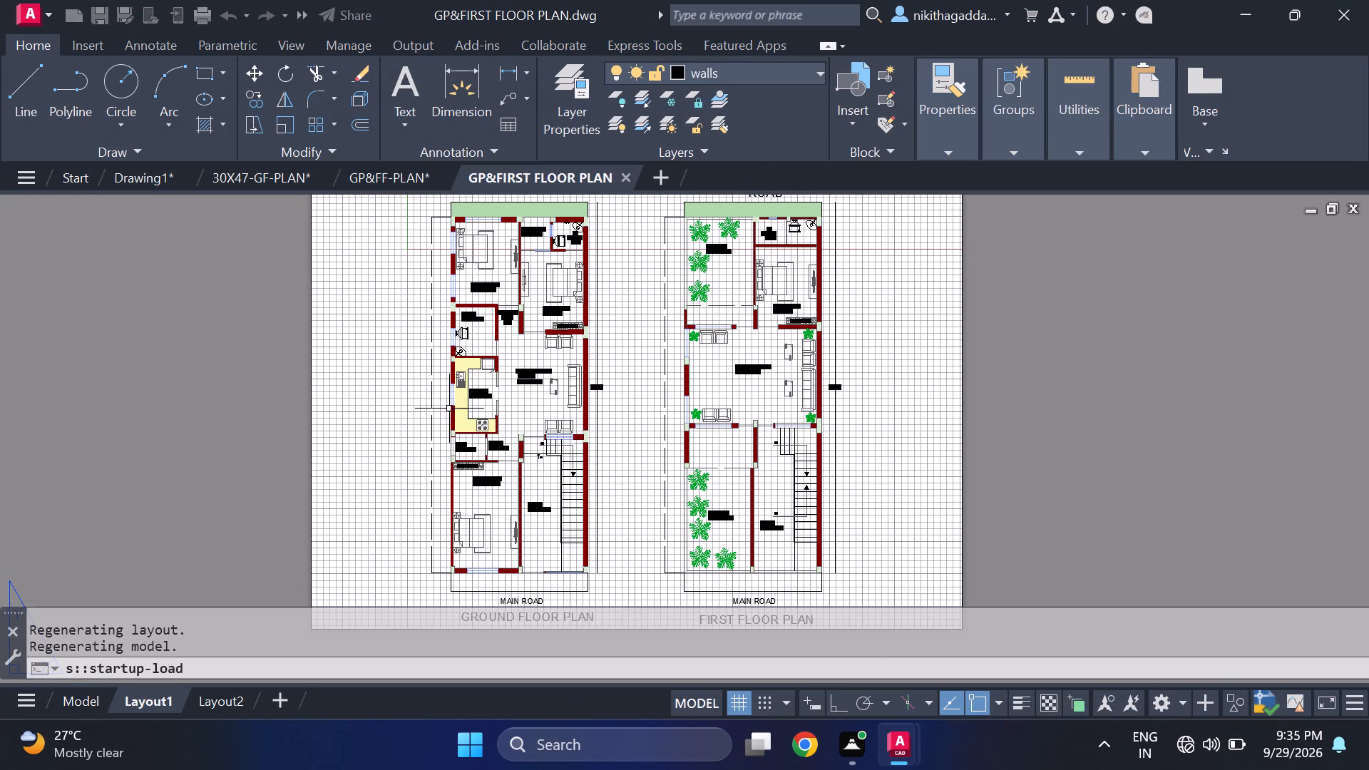
click(98, 699)
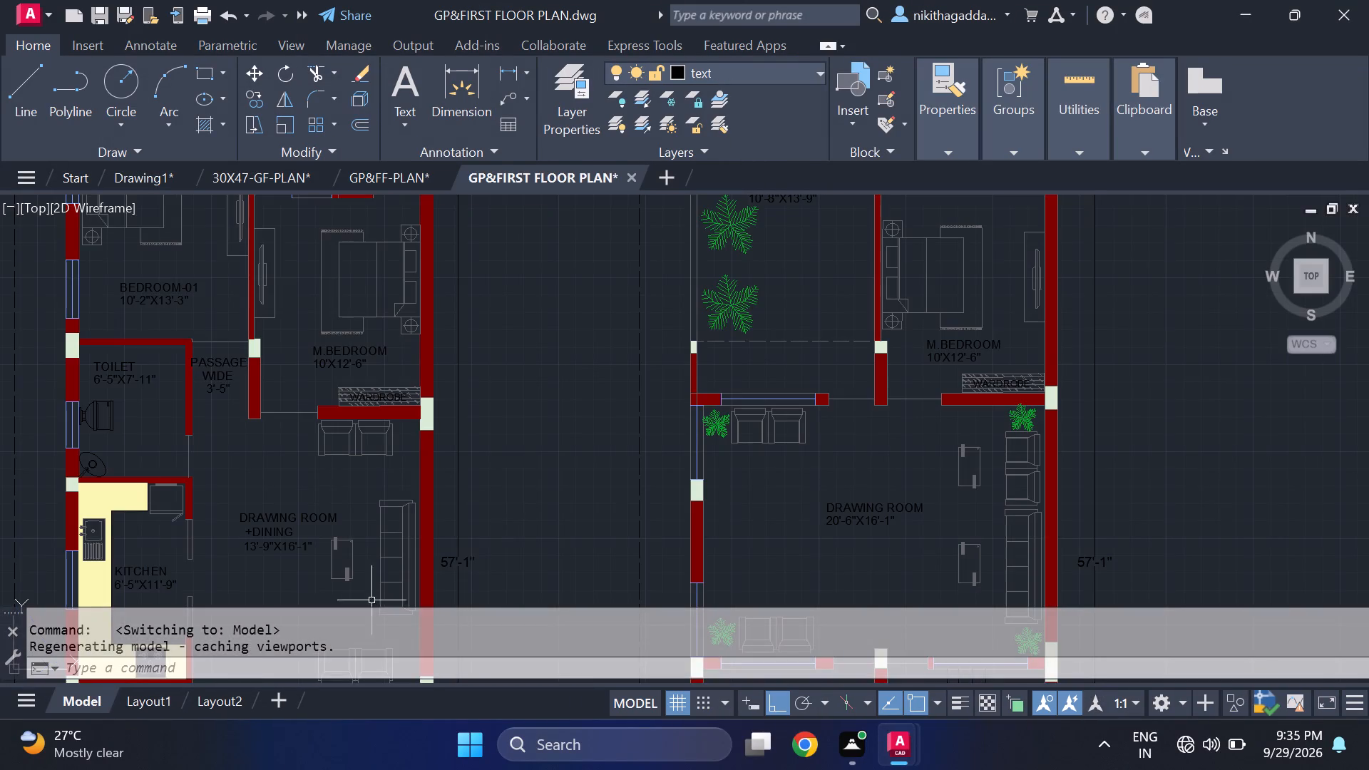
Convert the centre table beside the sofa in the ground floor DRAWING ROOM+DINING into a block named tpoy.
scroll(341, 548, up, 3)
middle_drag(359, 538, 344, 505)
scroll(339, 524, up, 1)
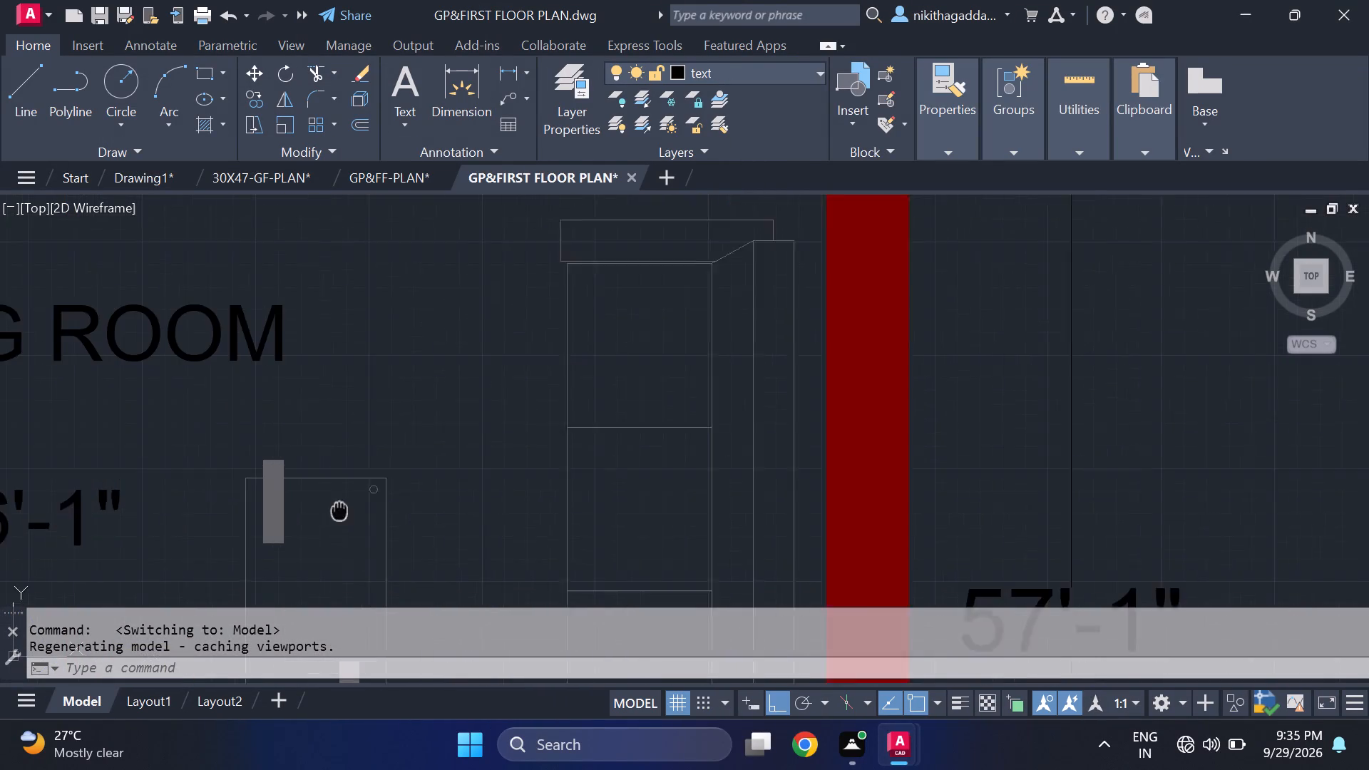
middle_drag(344, 505, 384, 417)
click(437, 351)
click(249, 503)
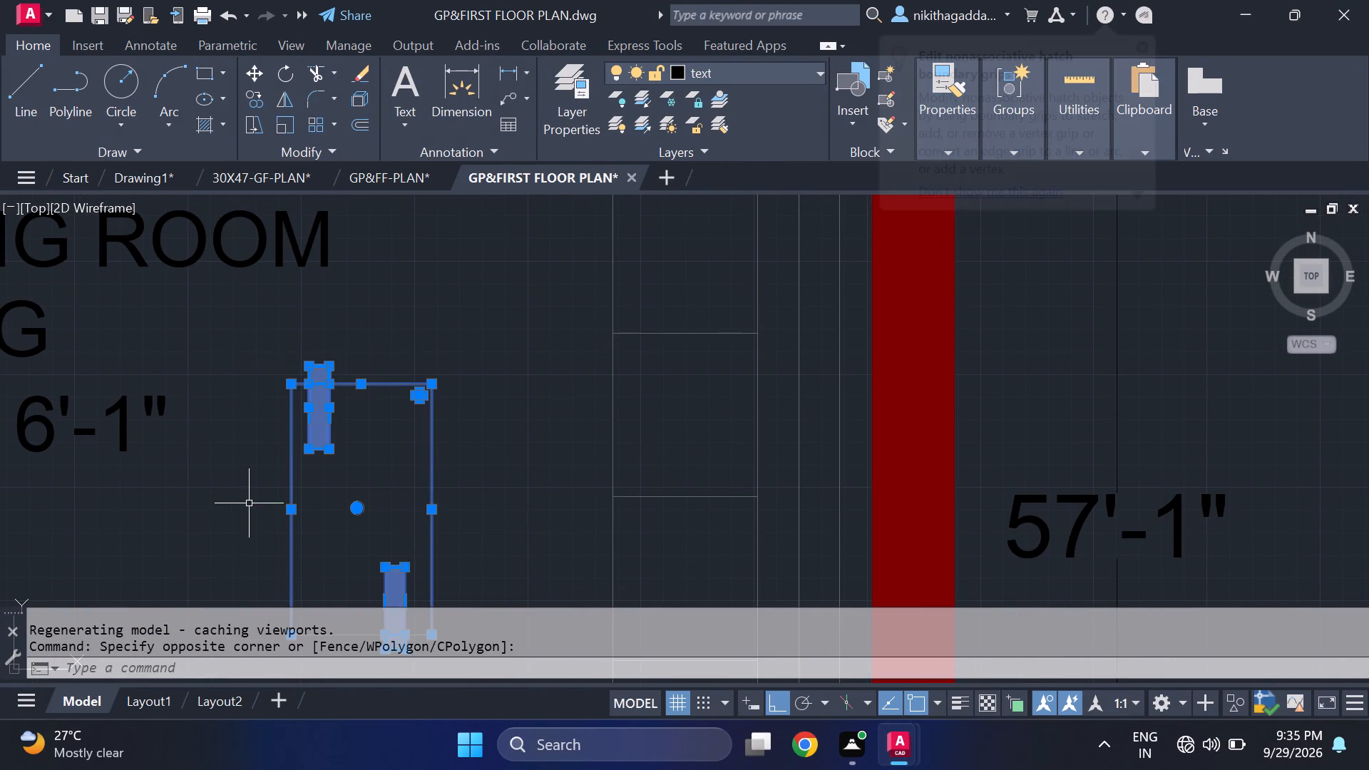
scroll(299, 498, down, 3)
scroll(319, 527, up, 4)
drag(511, 512, 503, 518)
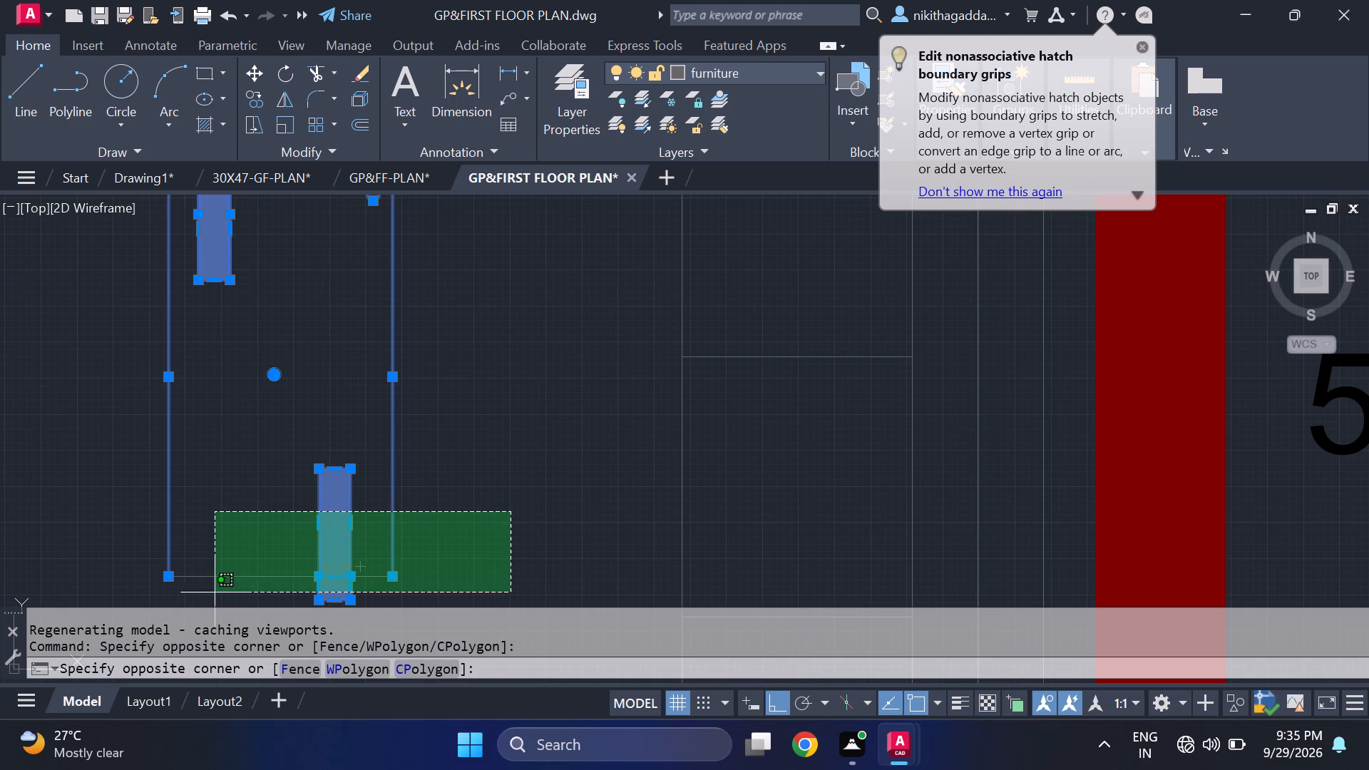
click(129, 587)
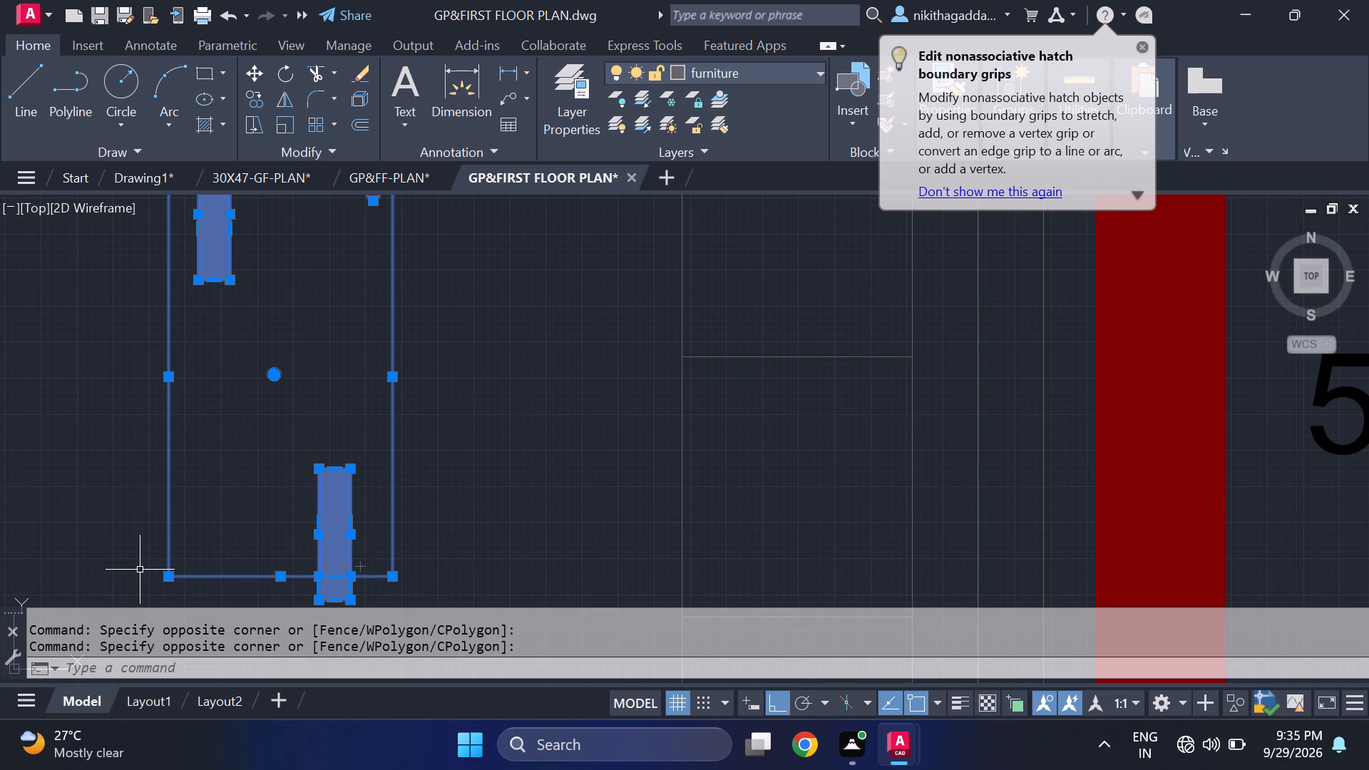
key(b)
key(Return)
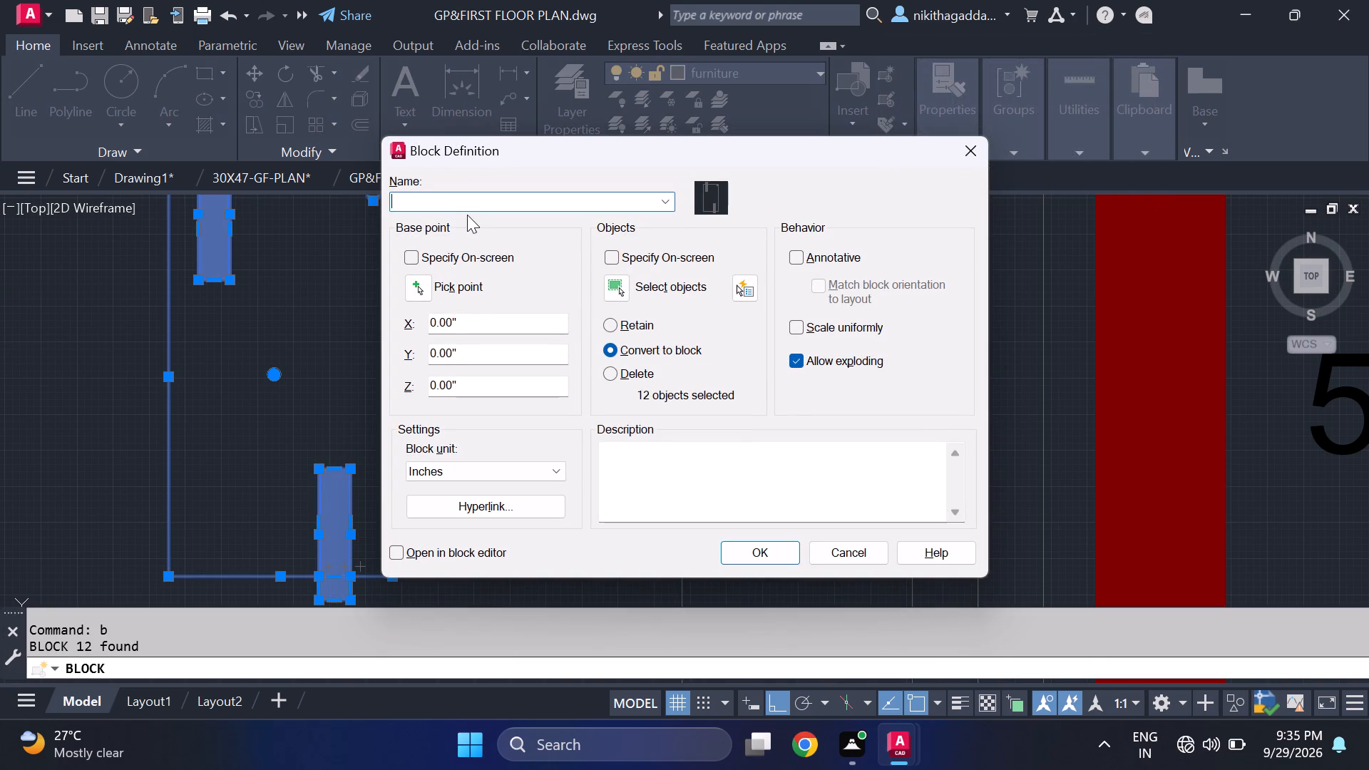
text(tpoy)
key(Return)
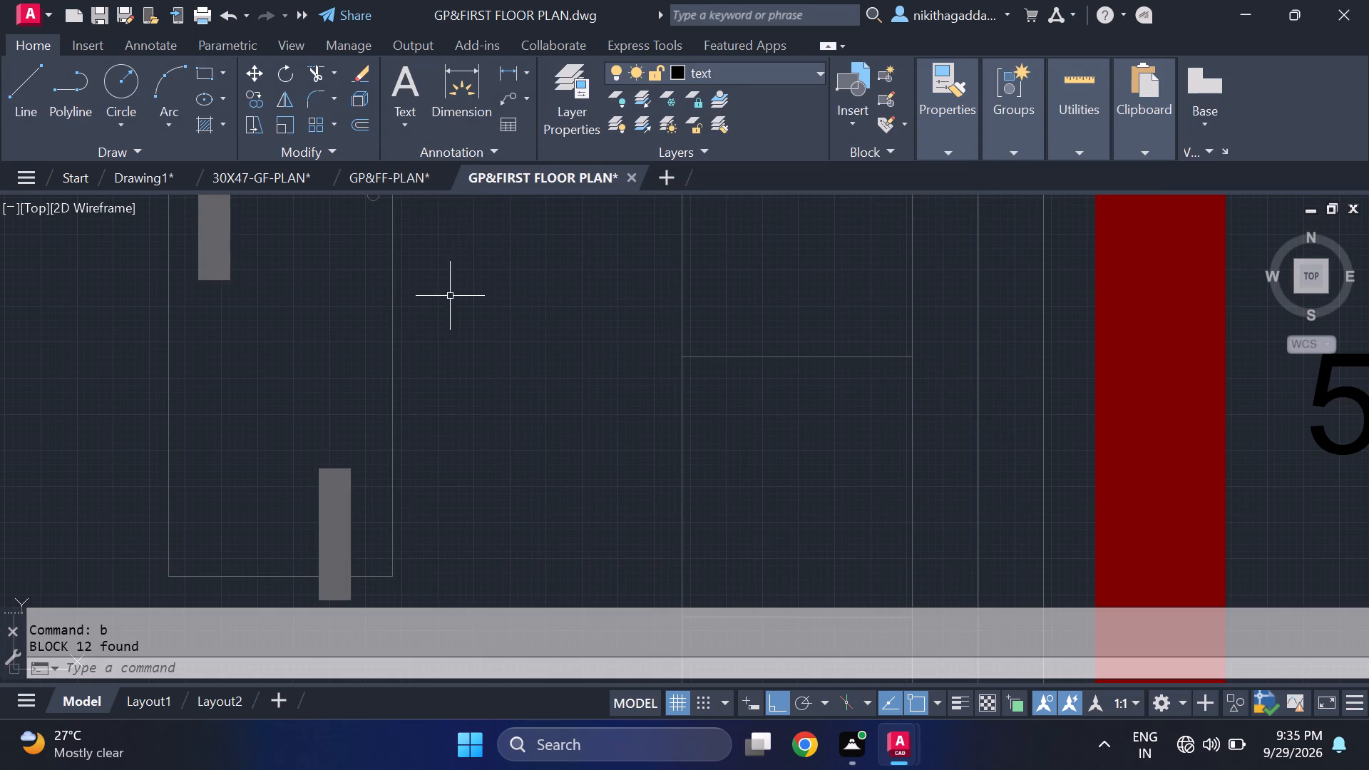
Copy the complete centre table, including both of its grey strips, to the clipboard.
scroll(419, 314, down, 3)
scroll(390, 284, up, 2)
click(454, 250)
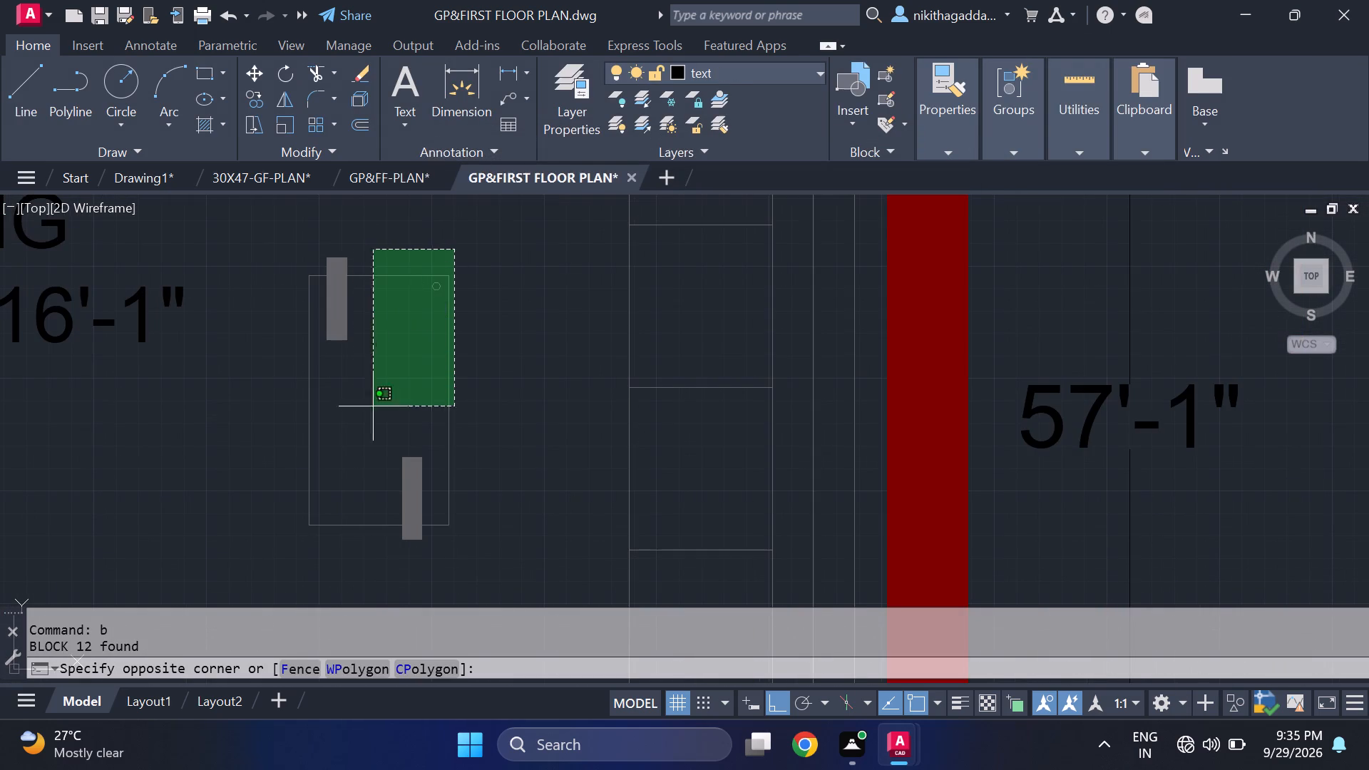
drag(223, 559, 223, 547)
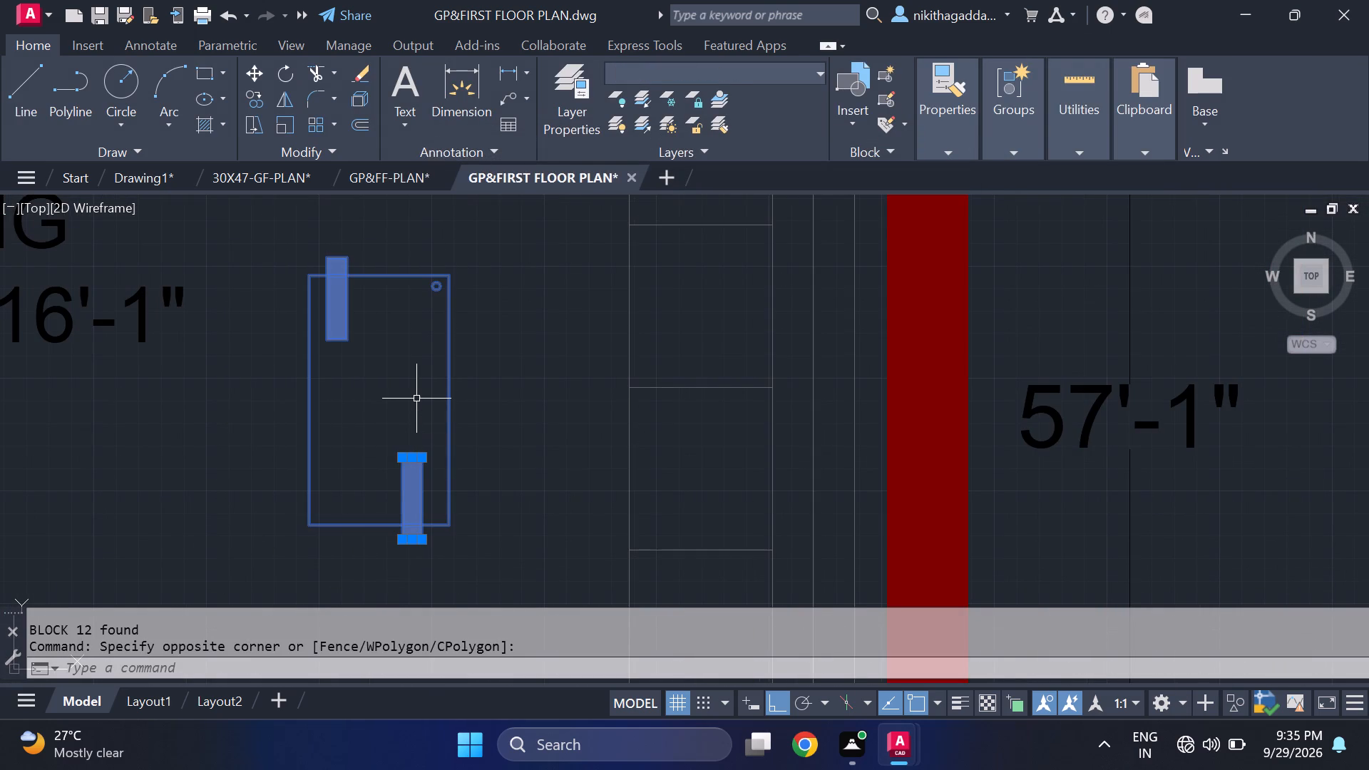
scroll(369, 297, up, 1)
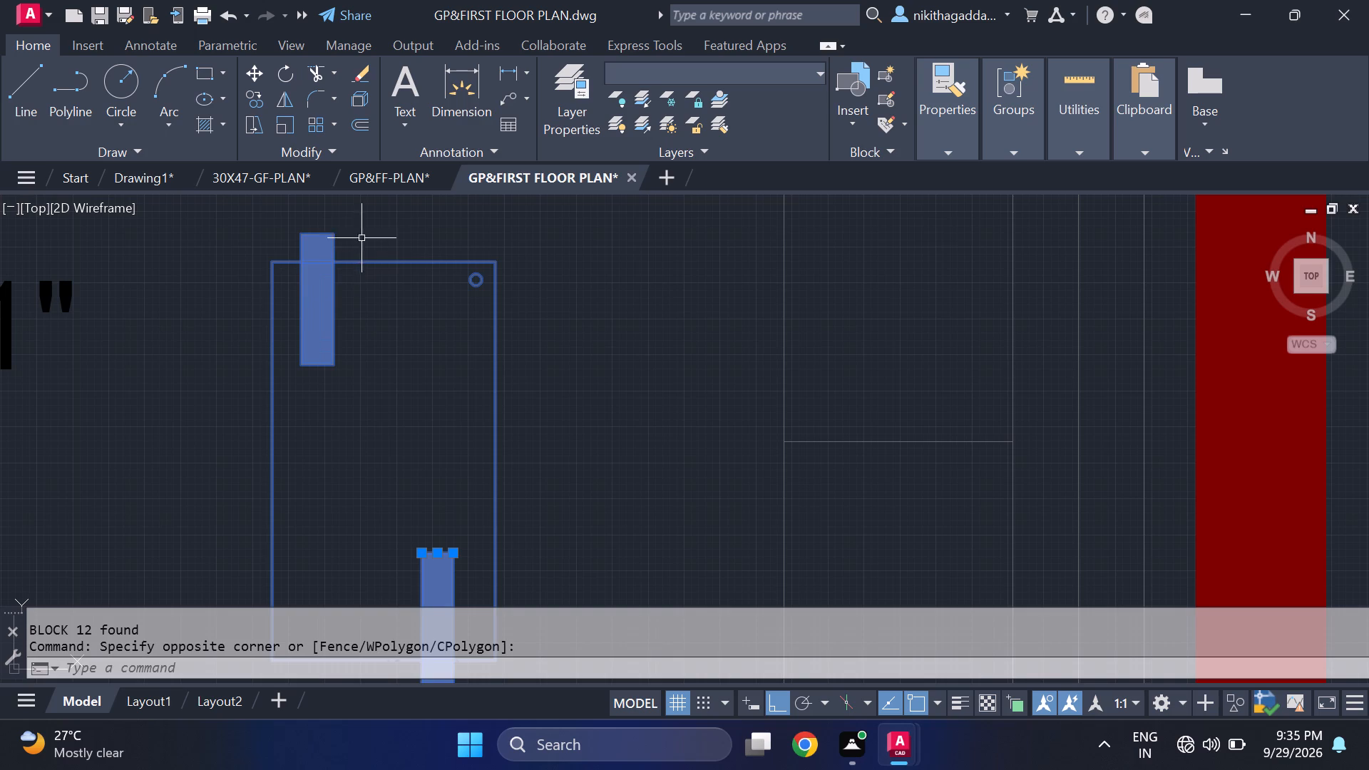
click(362, 236)
click(250, 319)
scroll(354, 322, down, 5)
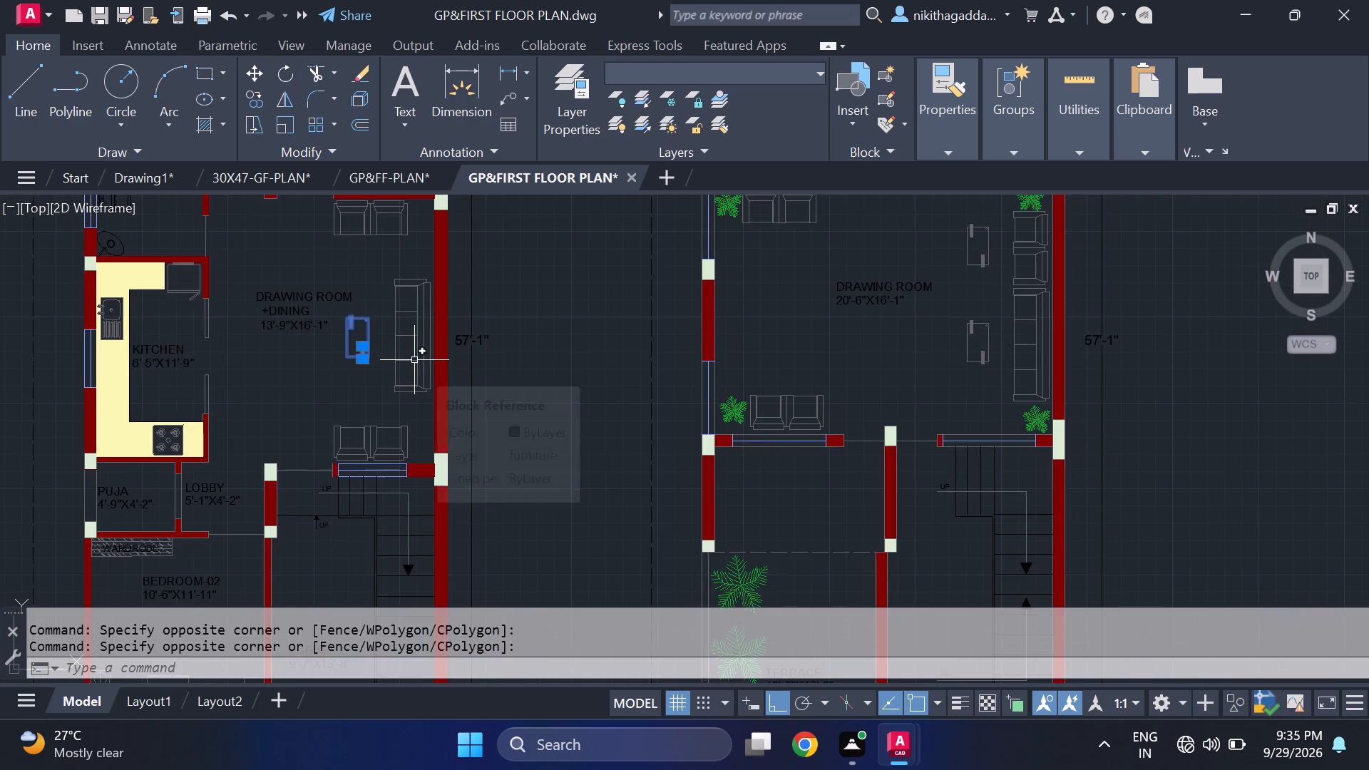
key(ctrl+c)
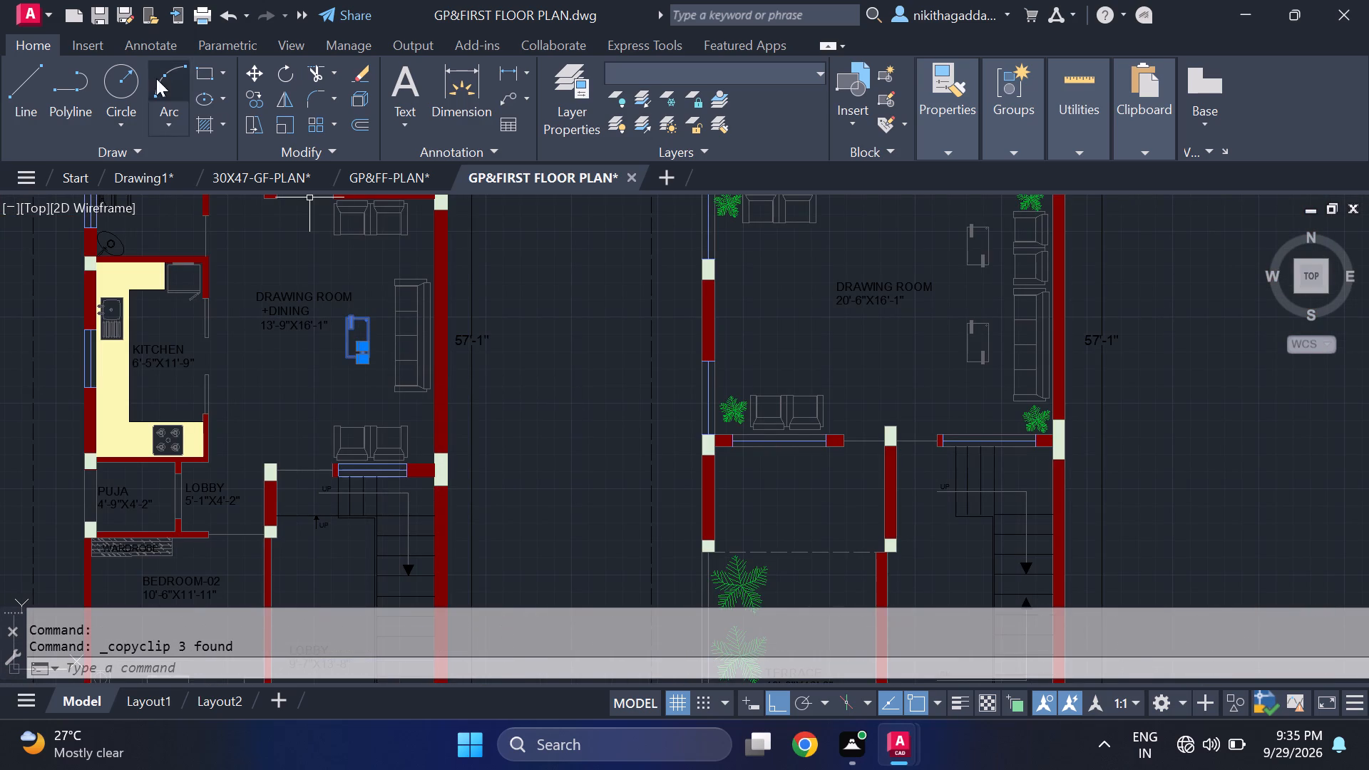
Add the pair of single sofas beside the staircase-side window to the centre table selection and copy everything to the clipboard.
scroll(387, 443, up, 2)
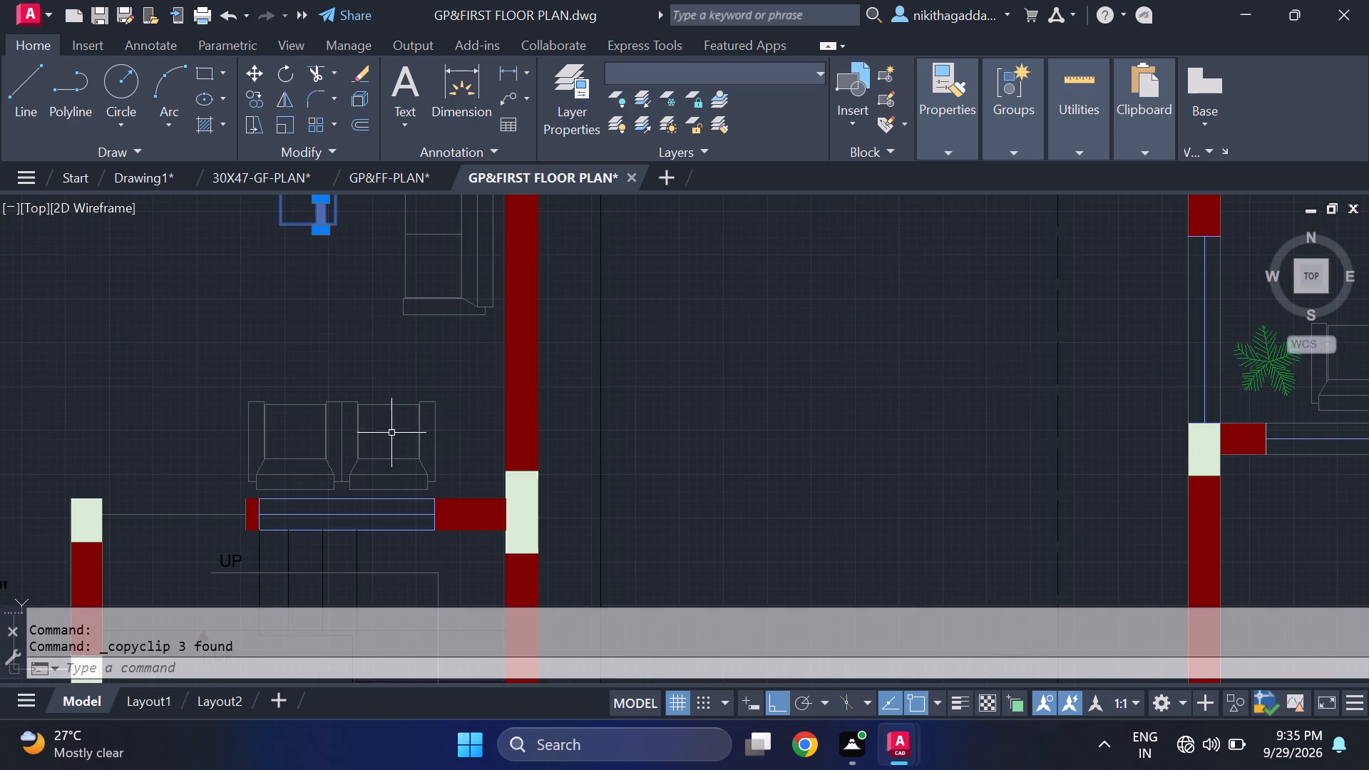
drag(443, 384, 433, 399)
click(206, 477)
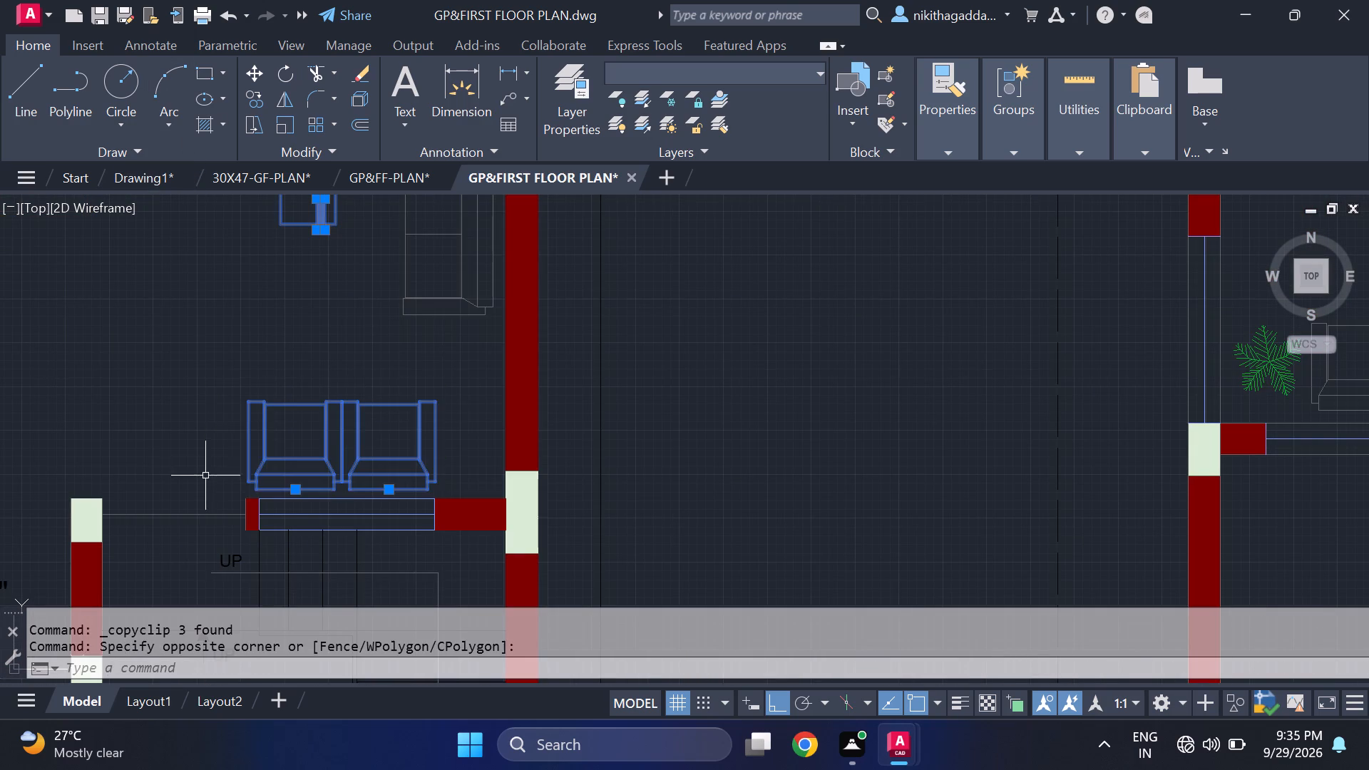
scroll(374, 381, down, 3)
middle_drag(352, 297, 359, 352)
scroll(361, 391, up, 4)
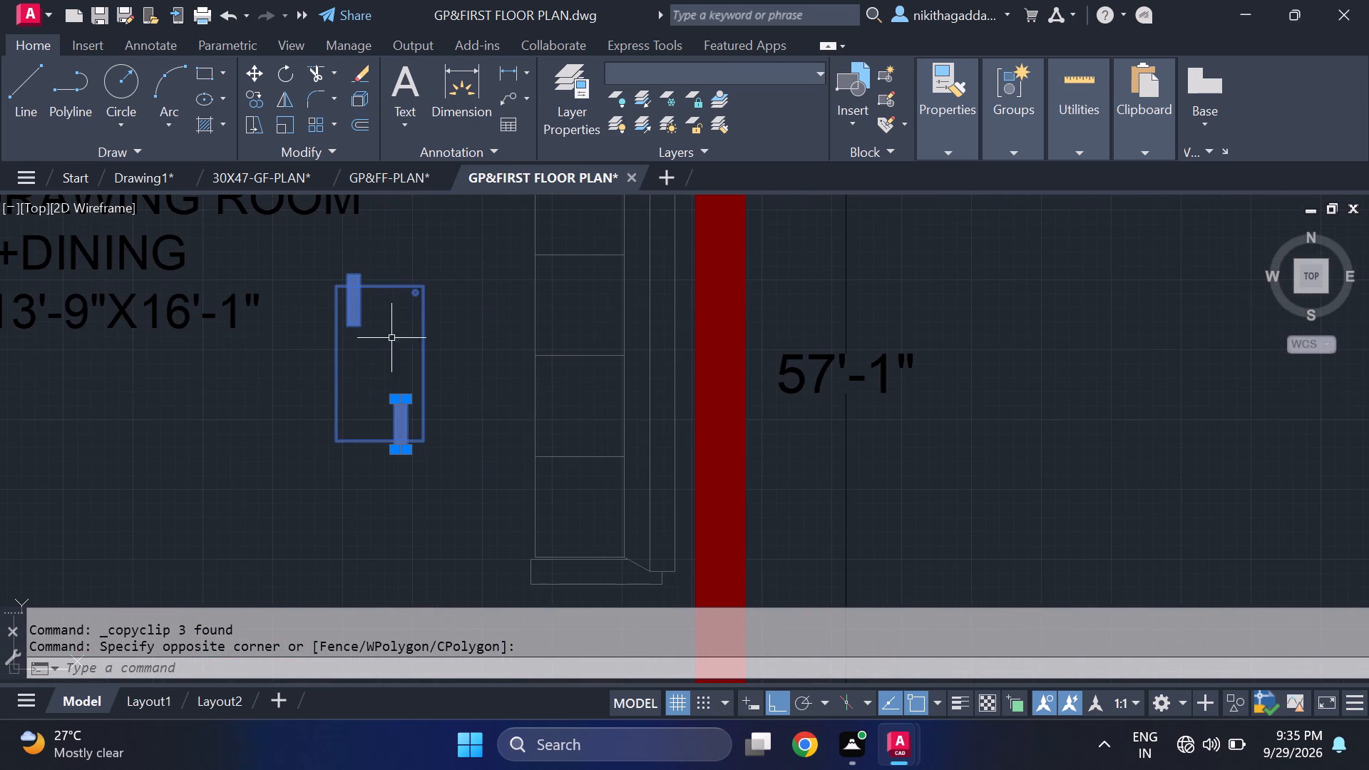
click(446, 245)
click(281, 468)
scroll(386, 431, down, 5)
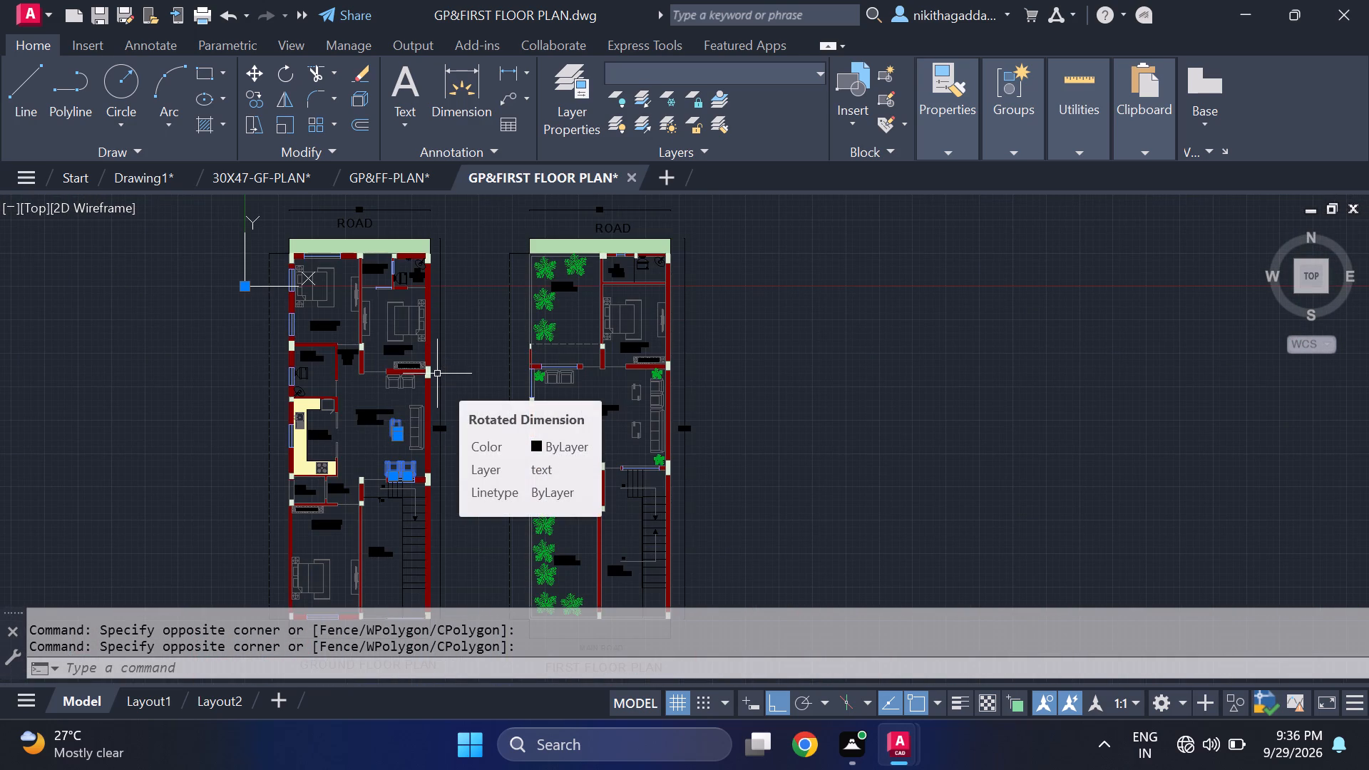
key(ctrl+c)
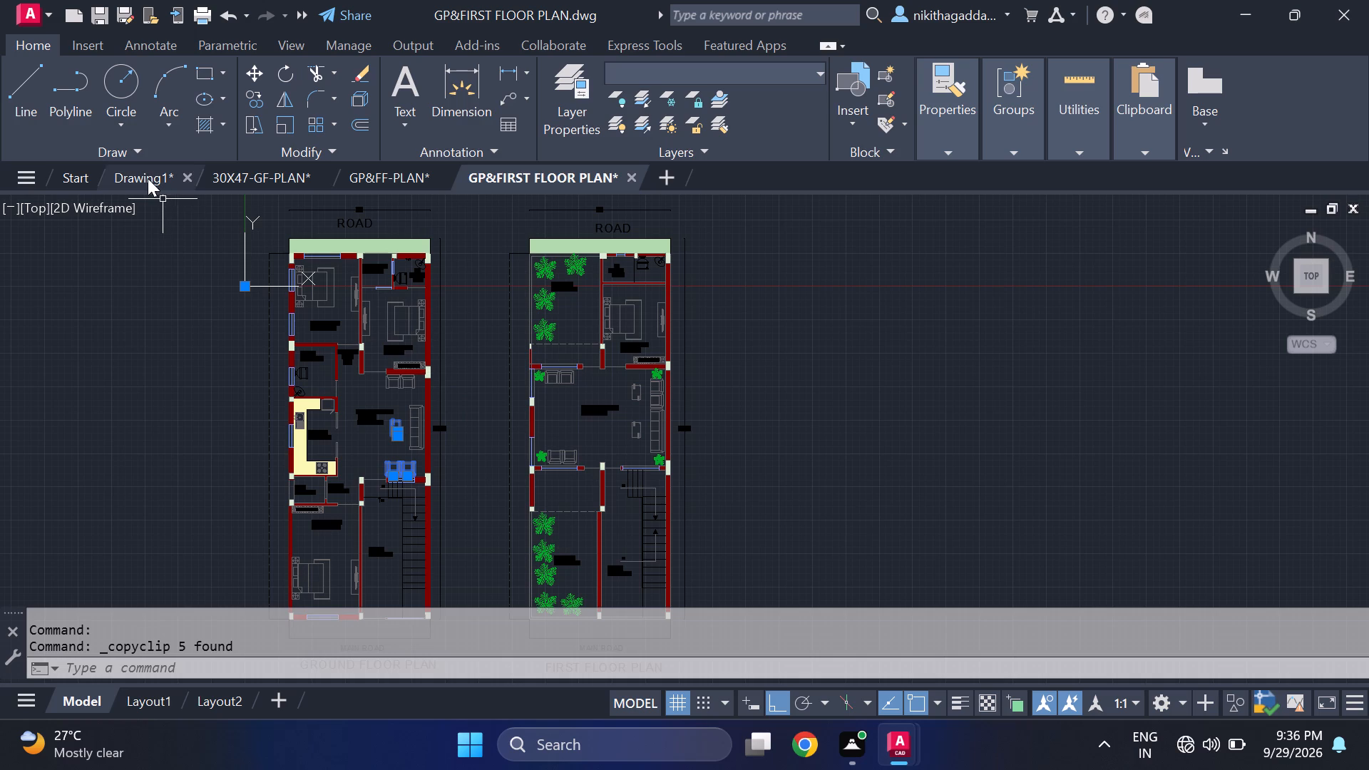
Paste the copied centre table and pair of single sofas into Drawing1, in the empty space west of the house plan.
click(148, 178)
key(ctrl+v)
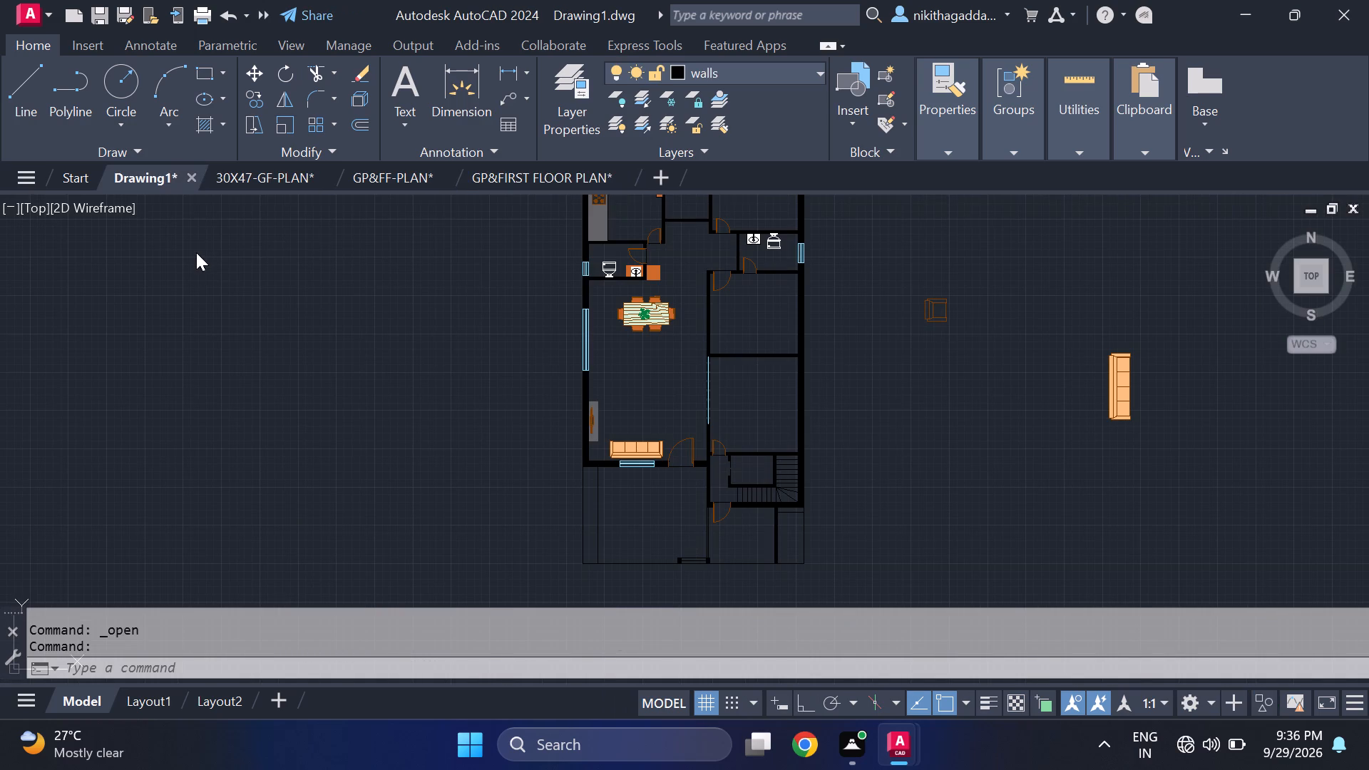
click(393, 401)
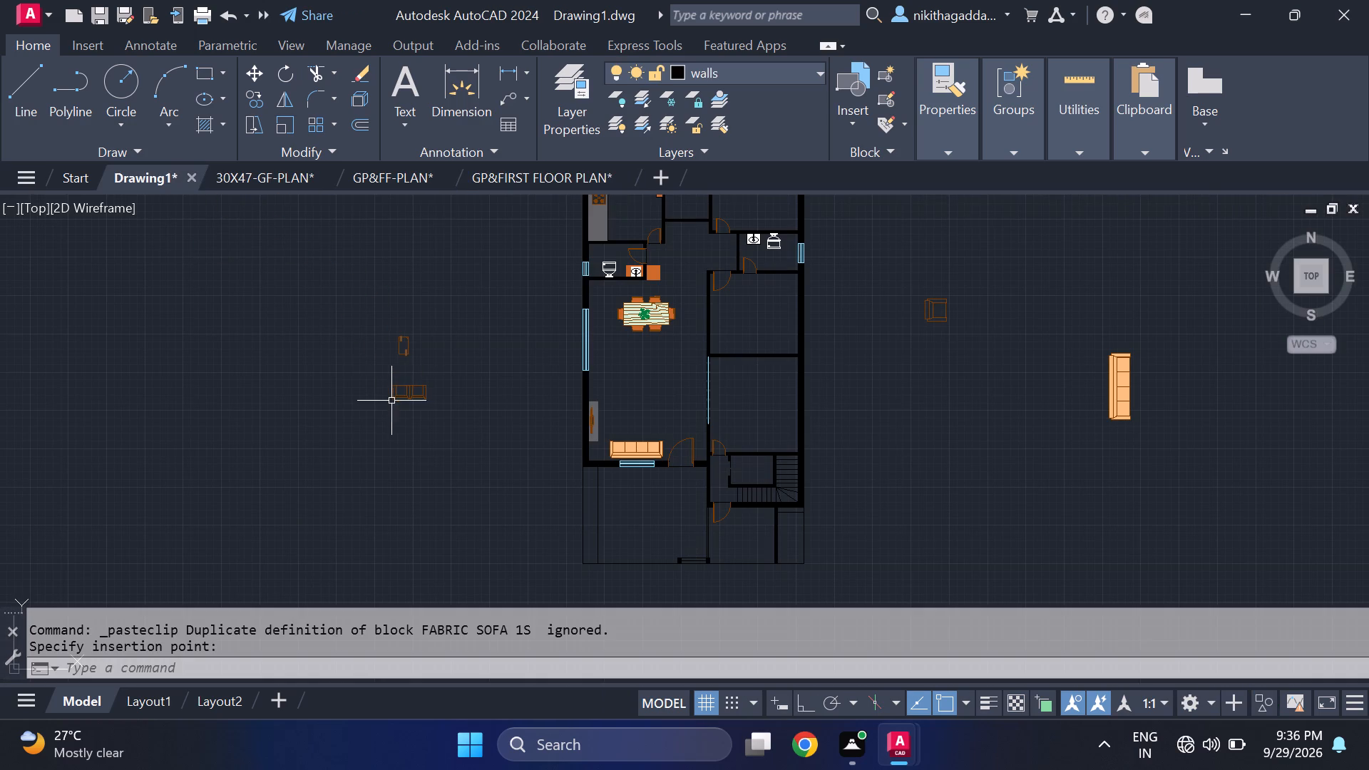
Move the pasted centre table by its upper-left corner into the living room, just in front of the orange sofa.
scroll(391, 337, up, 4)
scroll(444, 378, up, 2)
scroll(451, 389, down, 5)
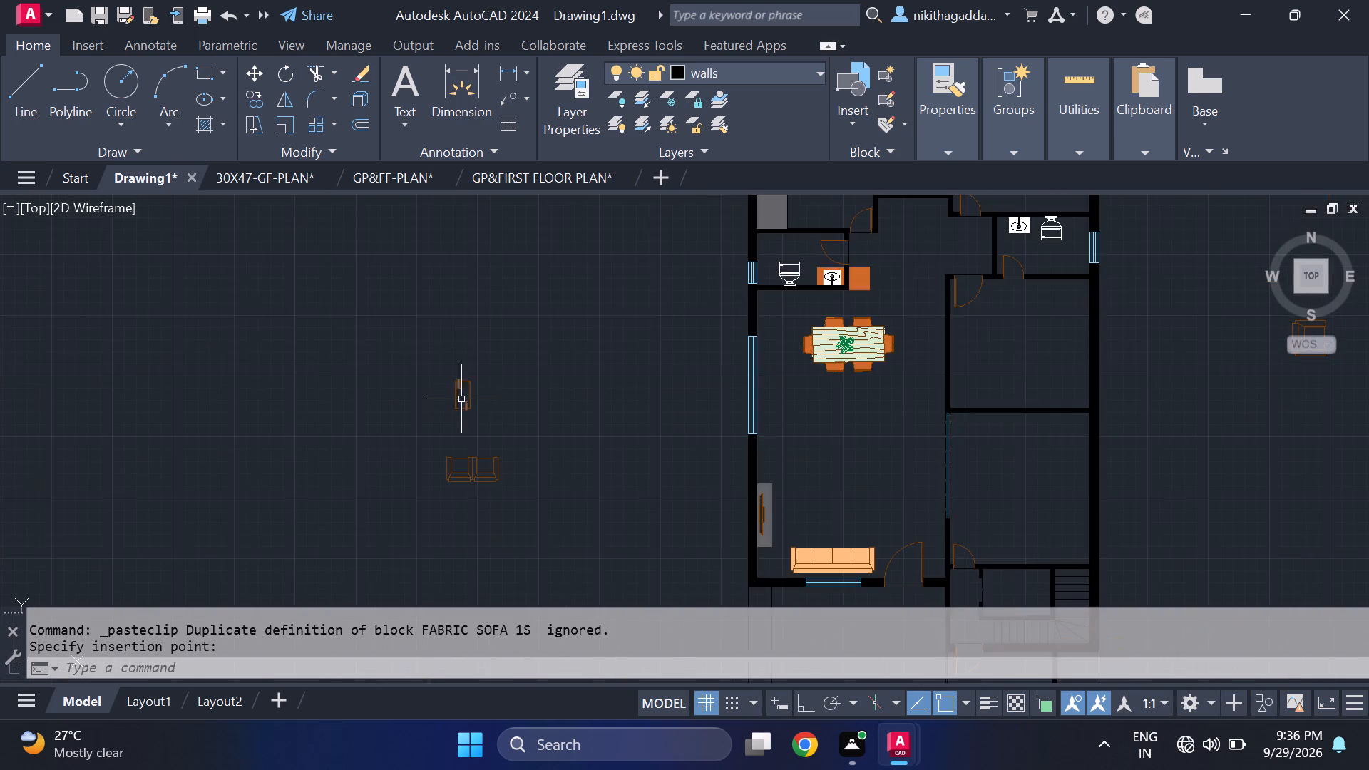
scroll(473, 410, up, 4)
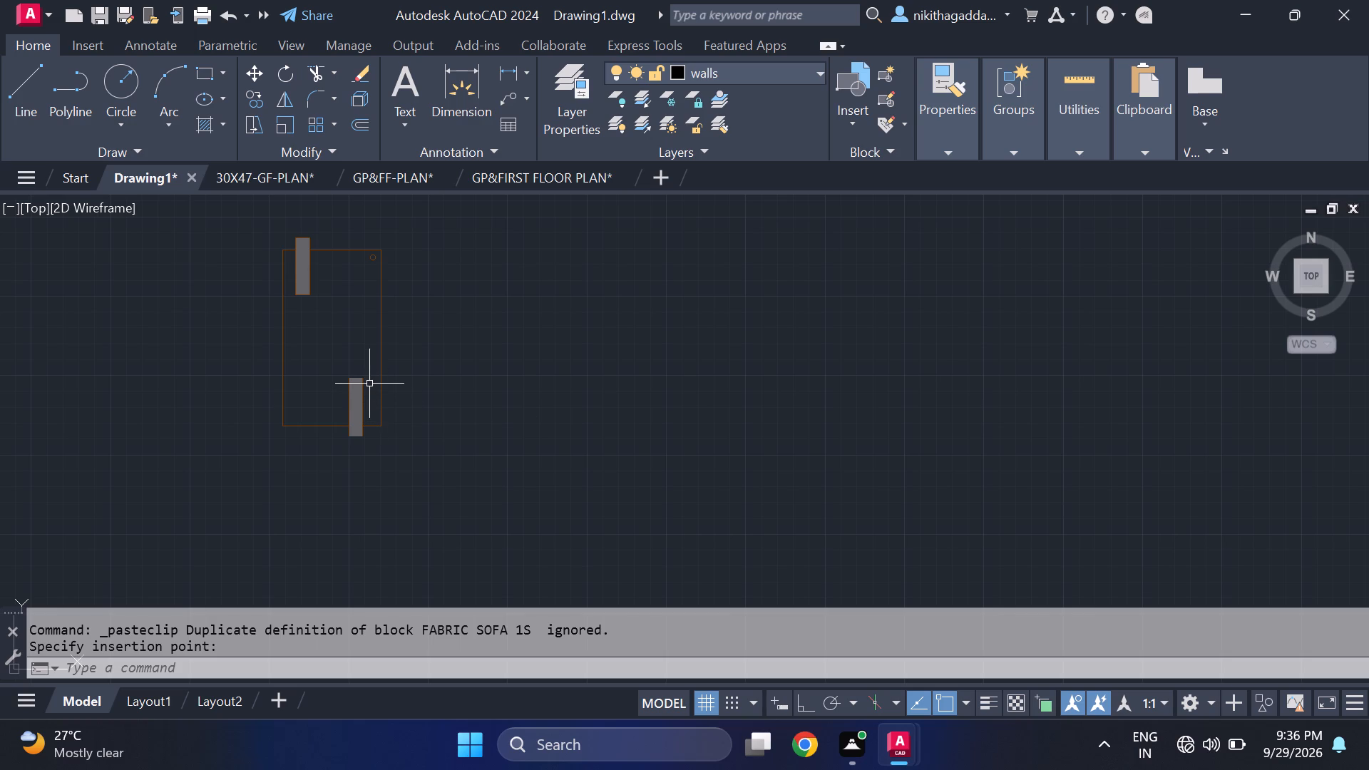
scroll(369, 359, up, 2)
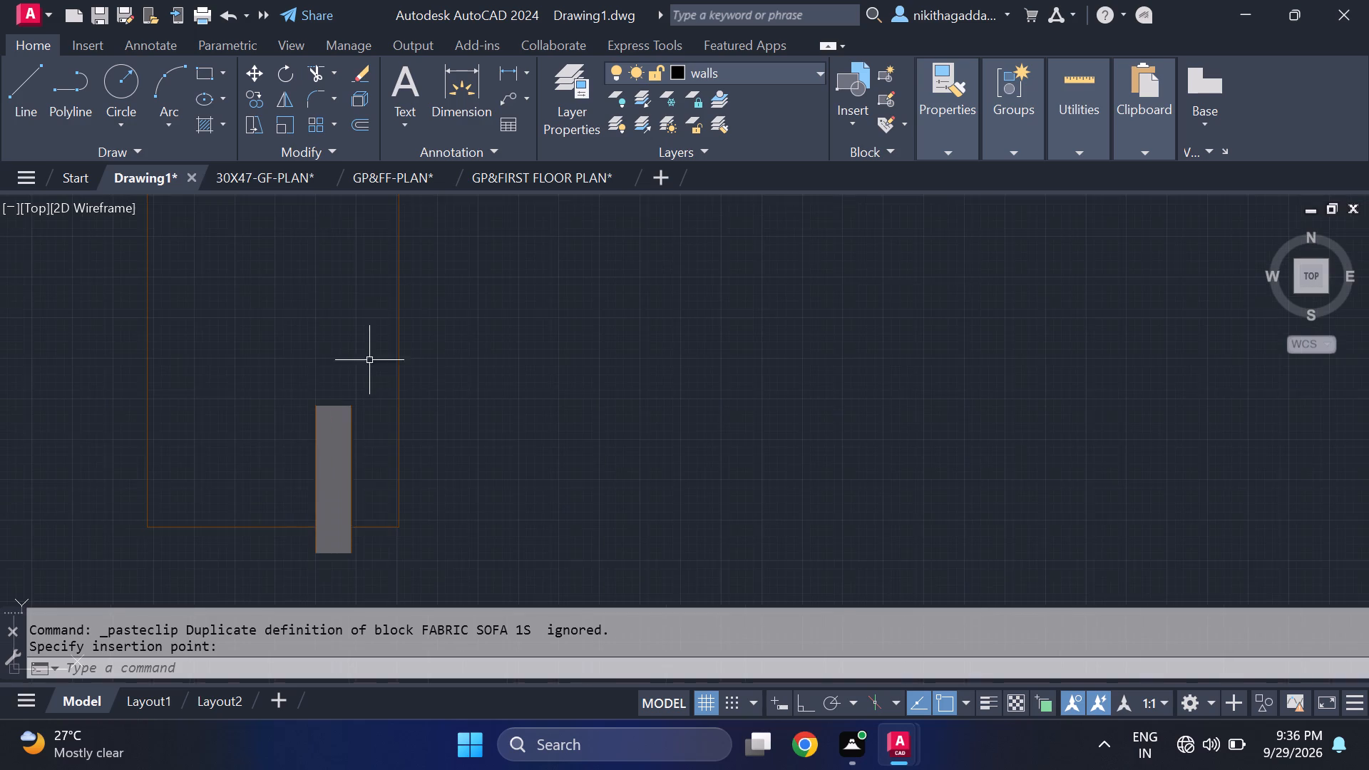
scroll(371, 377, up, 1)
middle_click(581, 439)
scroll(388, 369, down, 3)
middle_drag(342, 346, 438, 376)
click(511, 245)
click(320, 493)
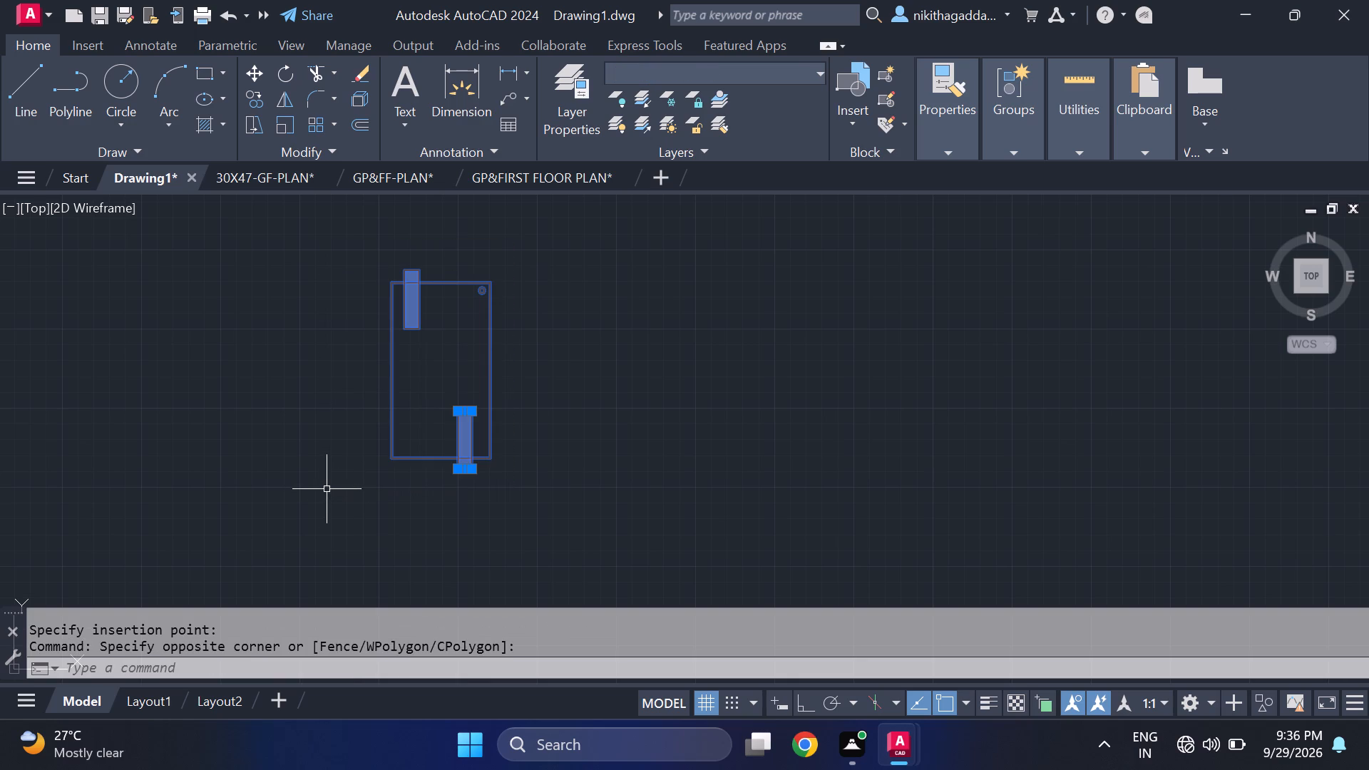
key(m)
key(BackSpace)
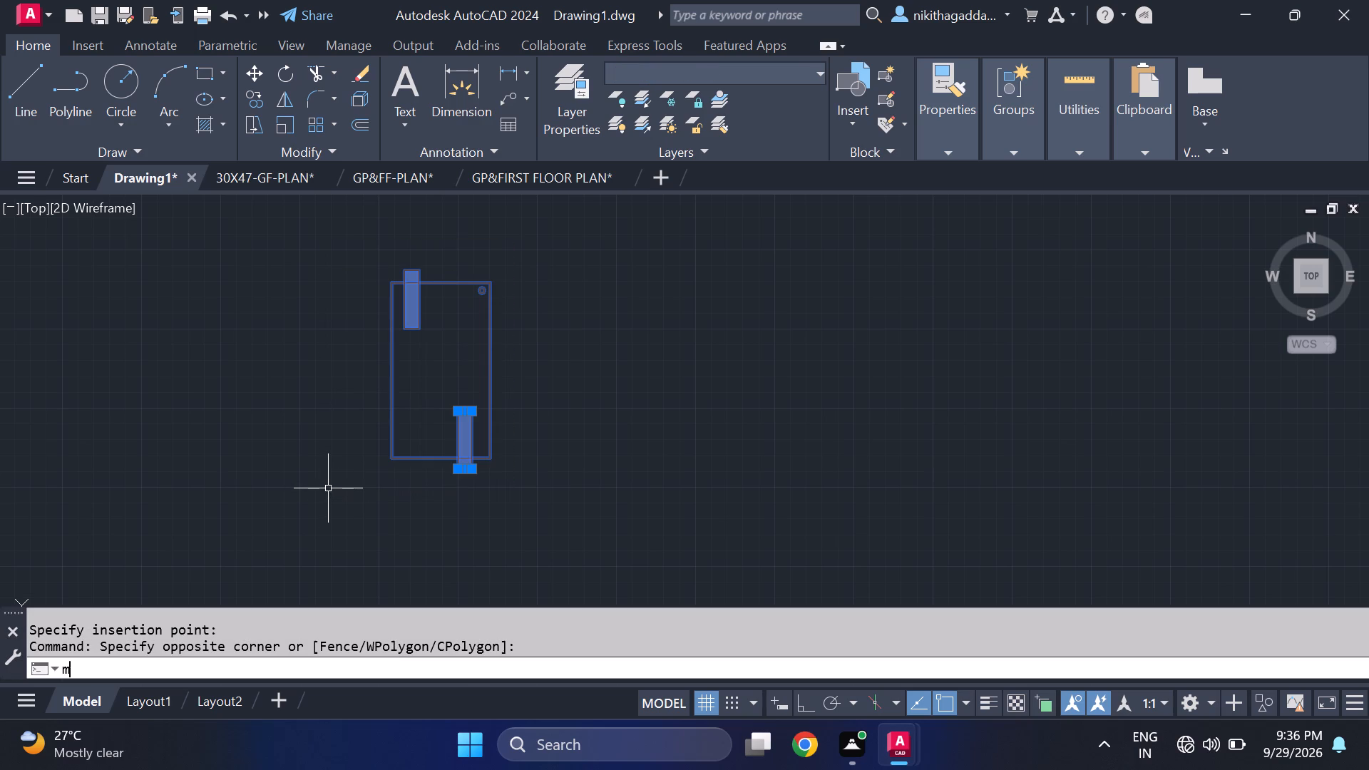
key(m)
key(Return)
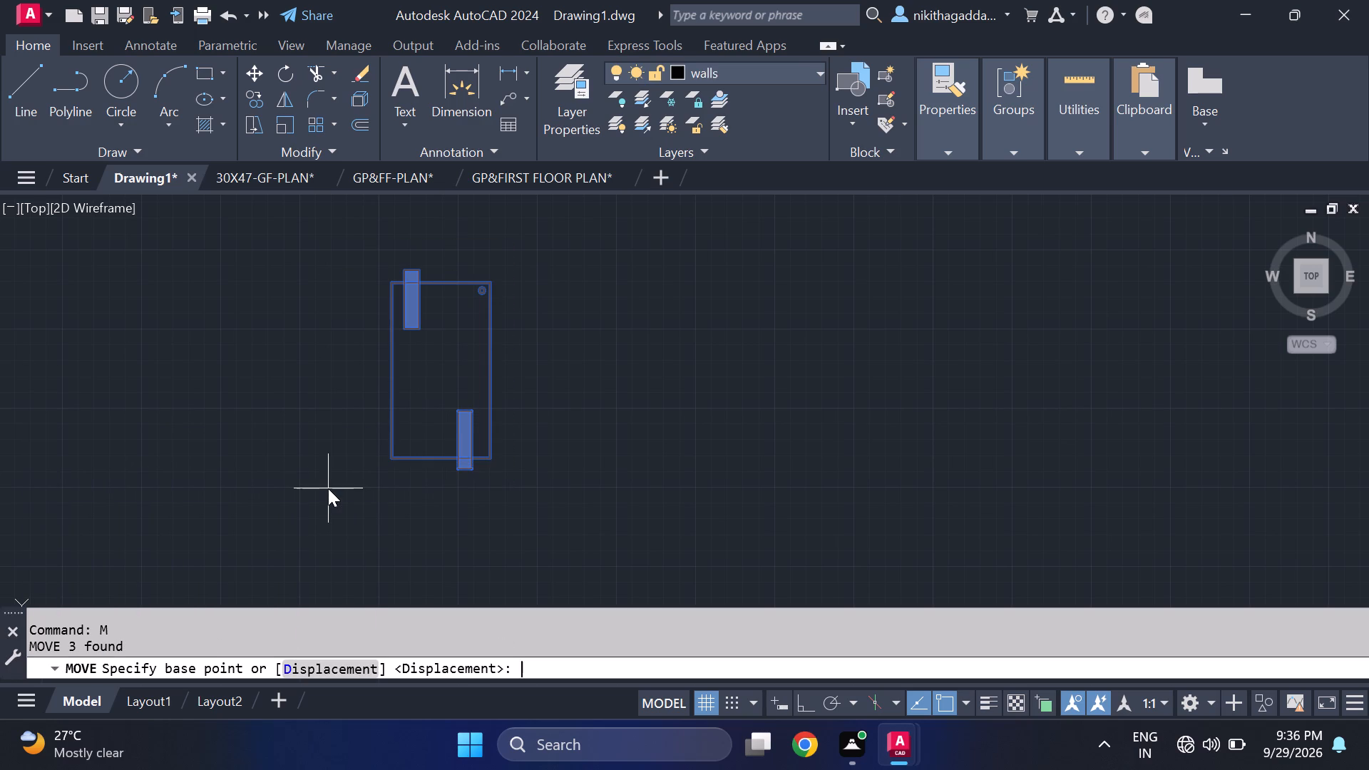
click(388, 281)
scroll(739, 352, down, 5)
middle_drag(818, 409, 543, 425)
scroll(677, 436, up, 1)
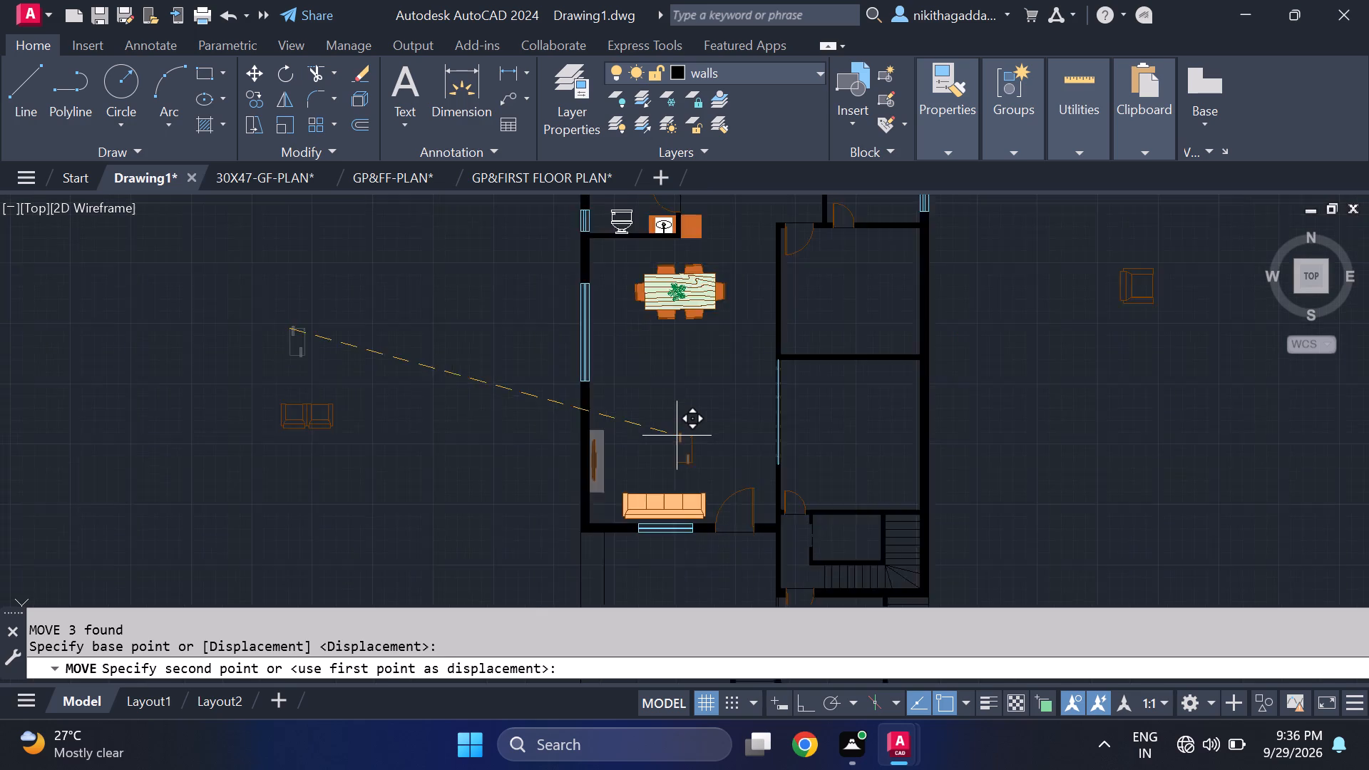
scroll(677, 436, up, 2)
click(625, 465)
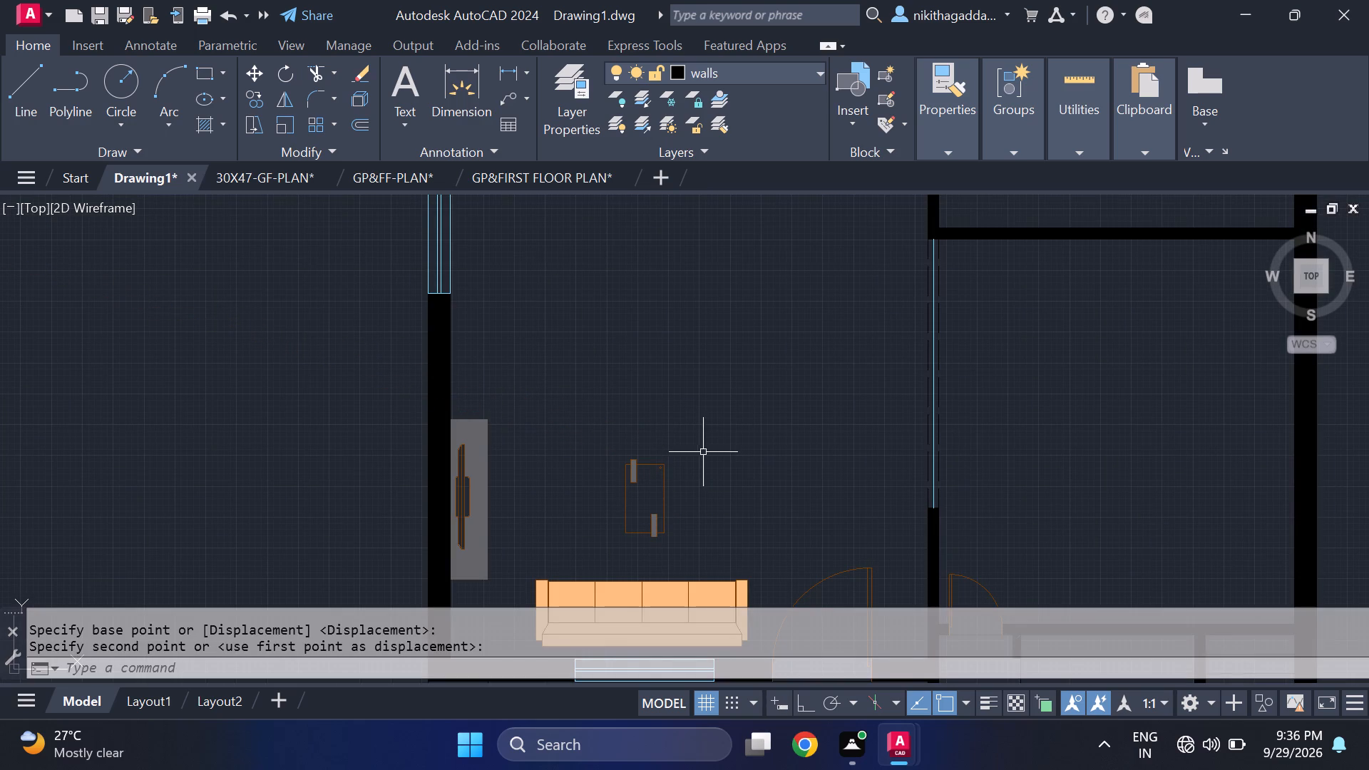
Rotate the centre table to 270° about the midpoint of its TV-side long edge so it lies parallel to the sofa.
middle_drag(679, 473, 677, 411)
click(686, 369)
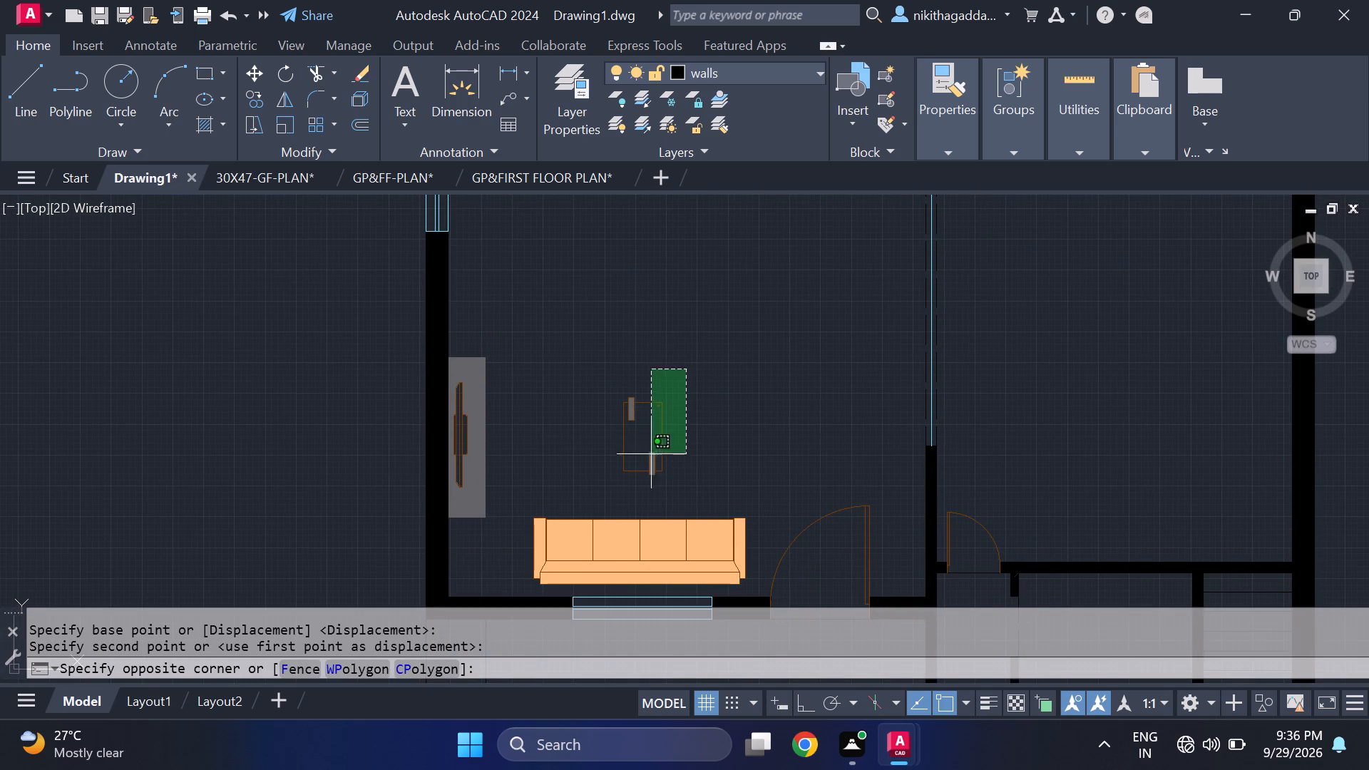
click(580, 490)
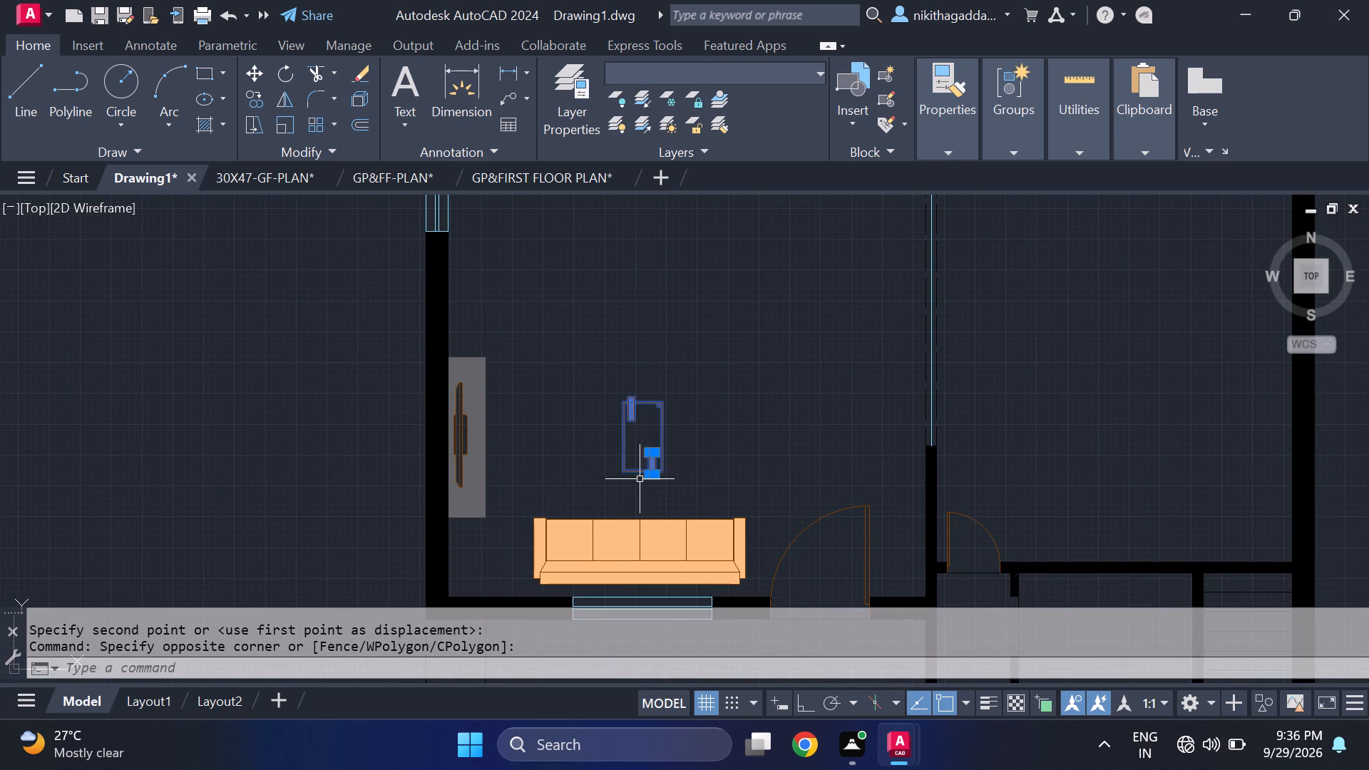
key(n)
key(BackSpace)
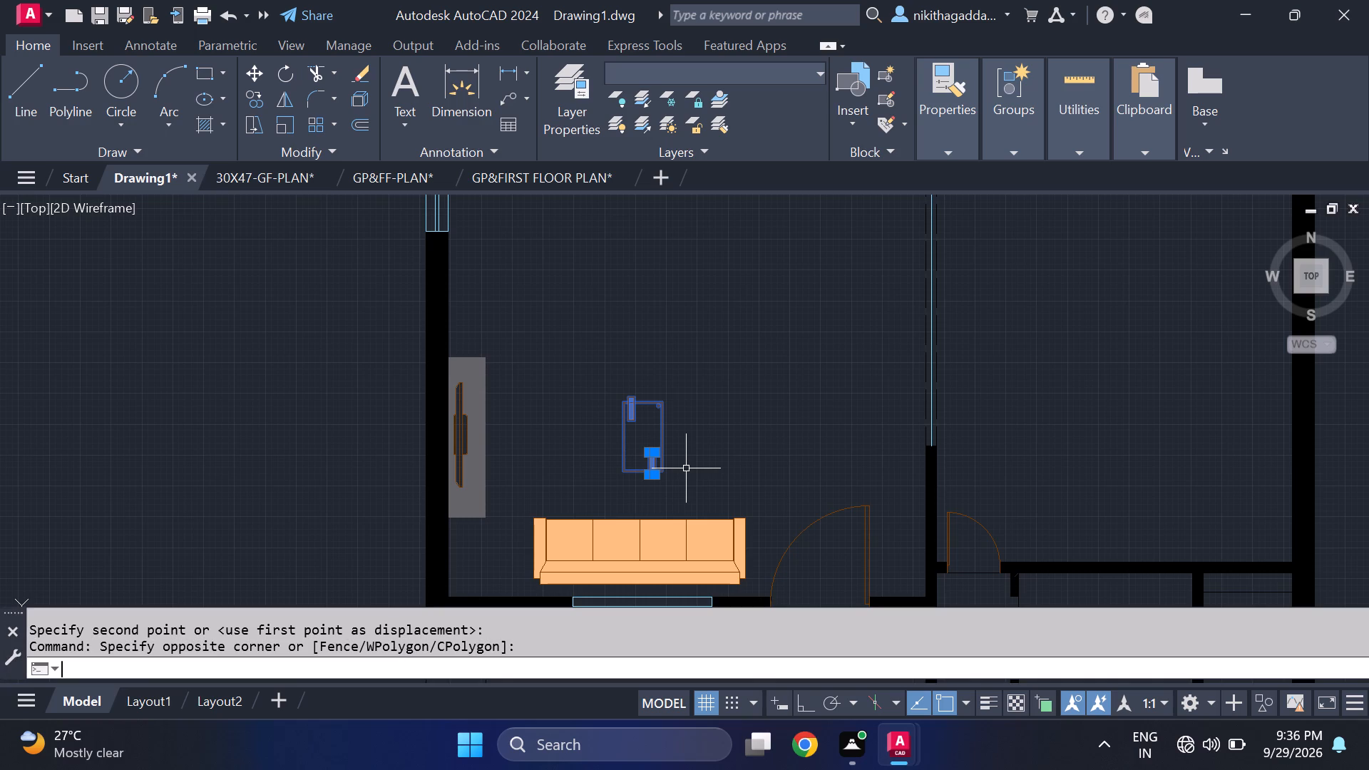
text(ro)
key(Return)
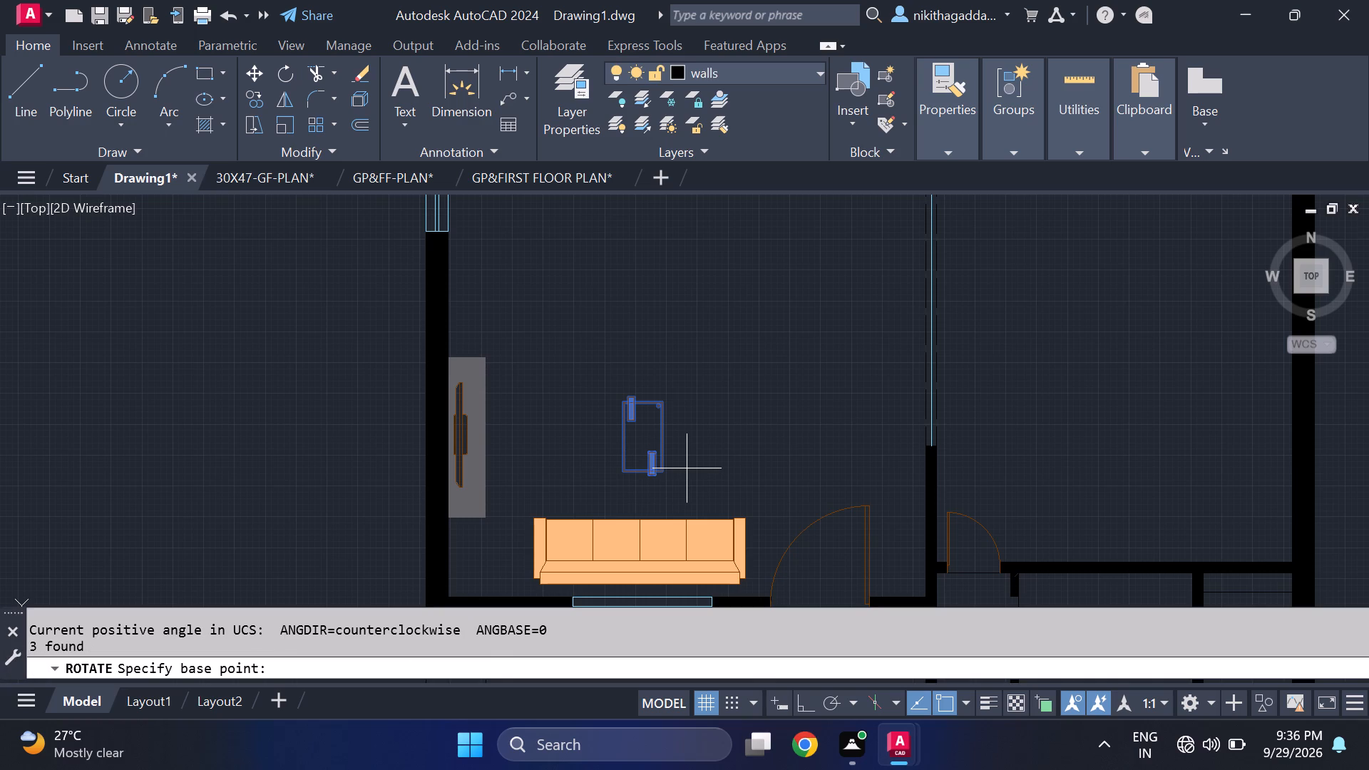
click(627, 436)
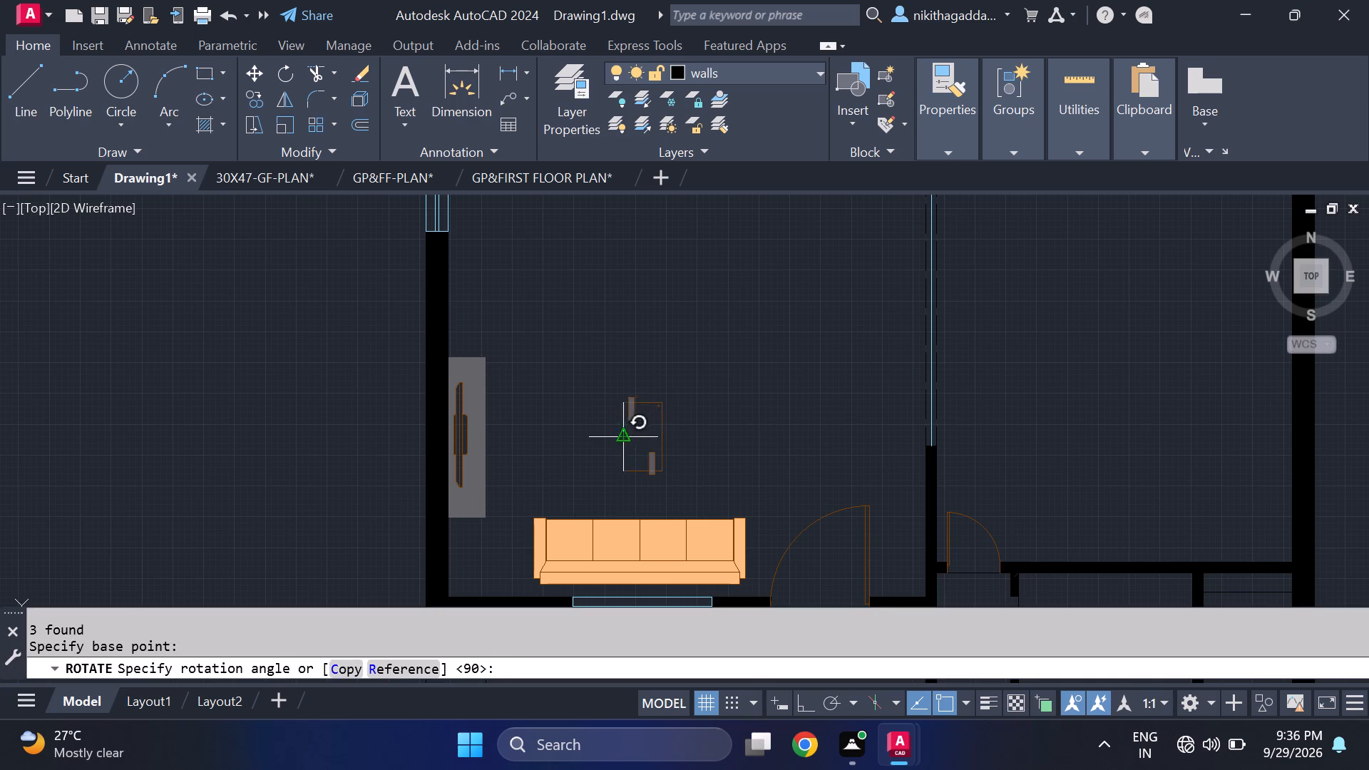
click(620, 543)
scroll(649, 470, down, 2)
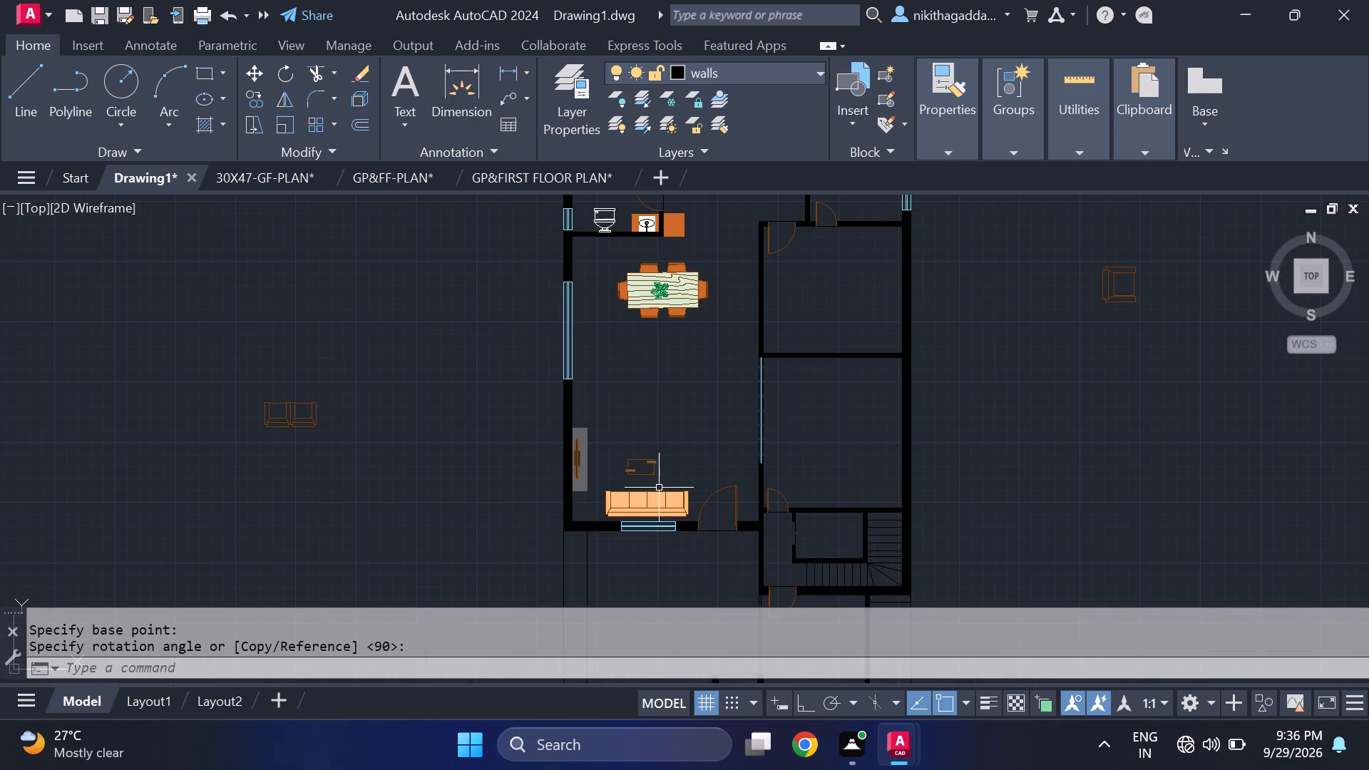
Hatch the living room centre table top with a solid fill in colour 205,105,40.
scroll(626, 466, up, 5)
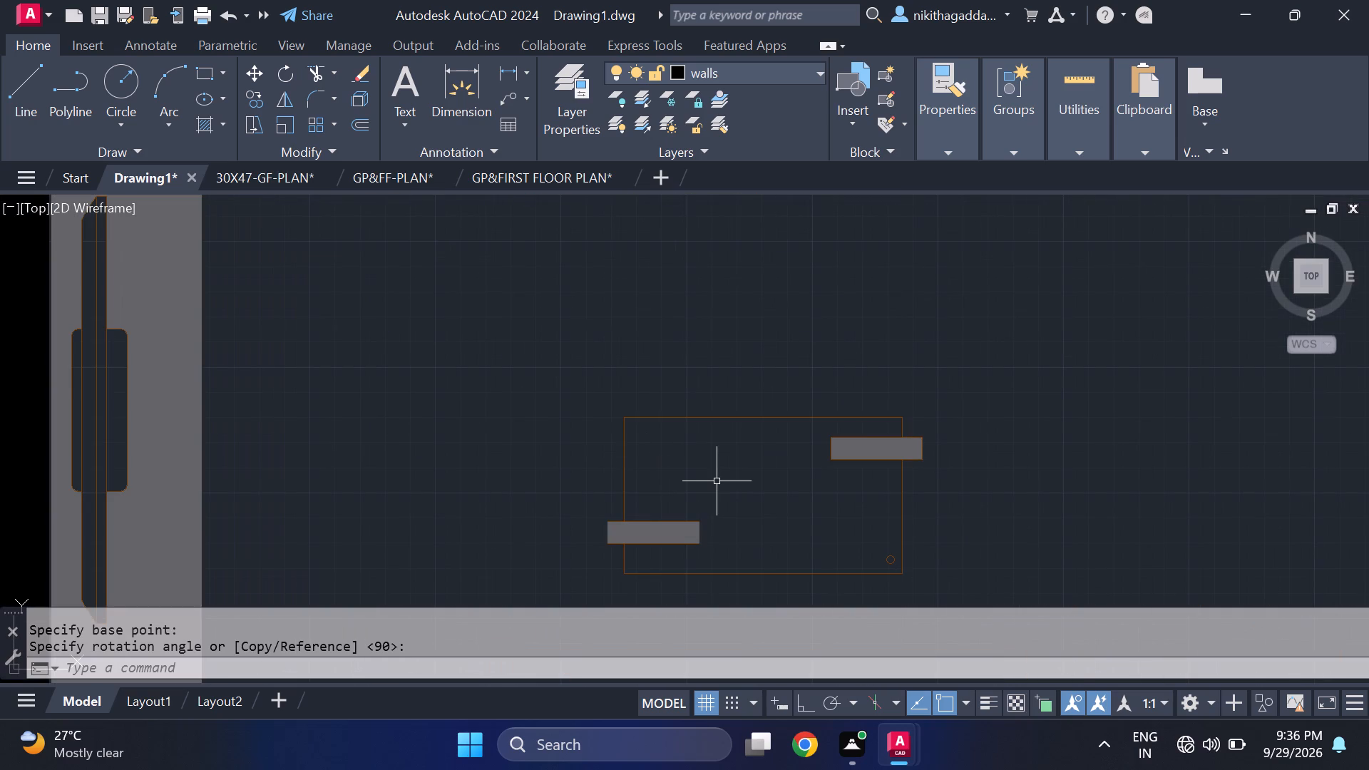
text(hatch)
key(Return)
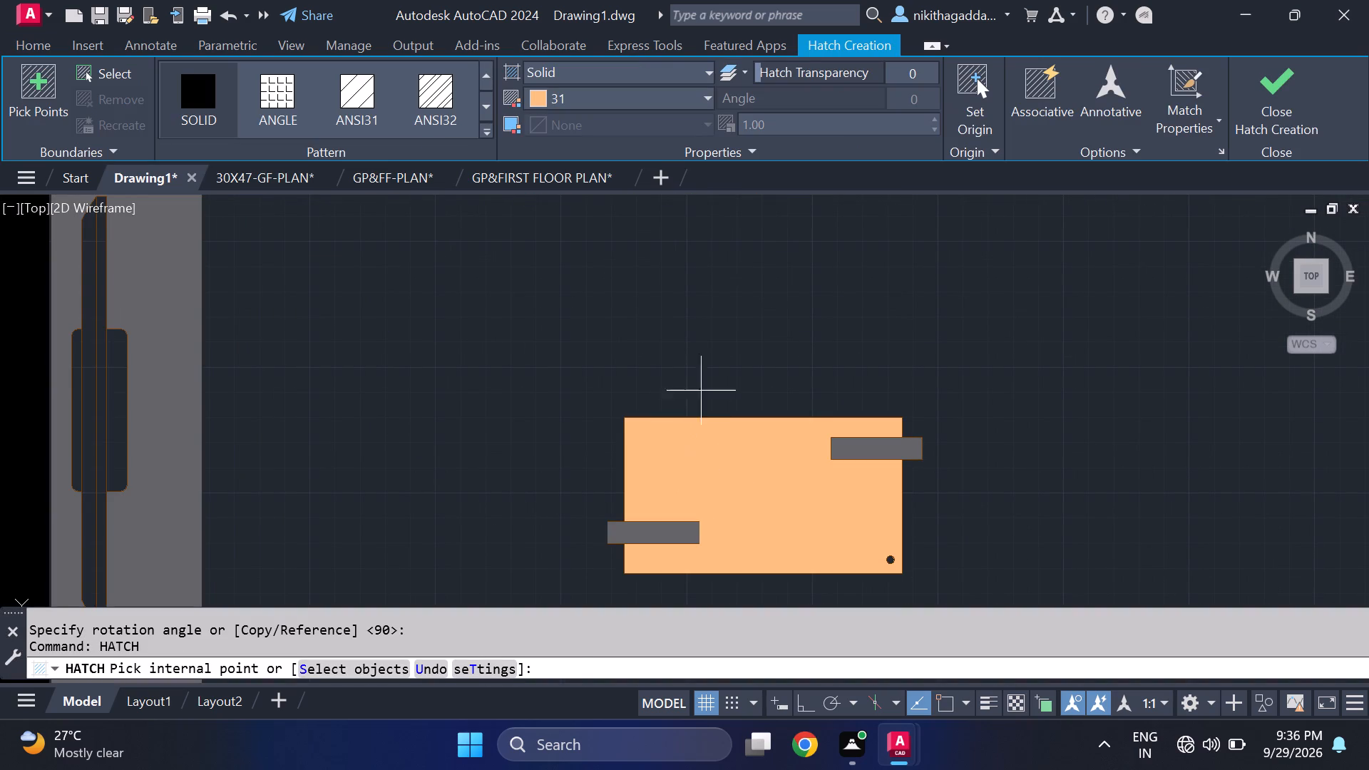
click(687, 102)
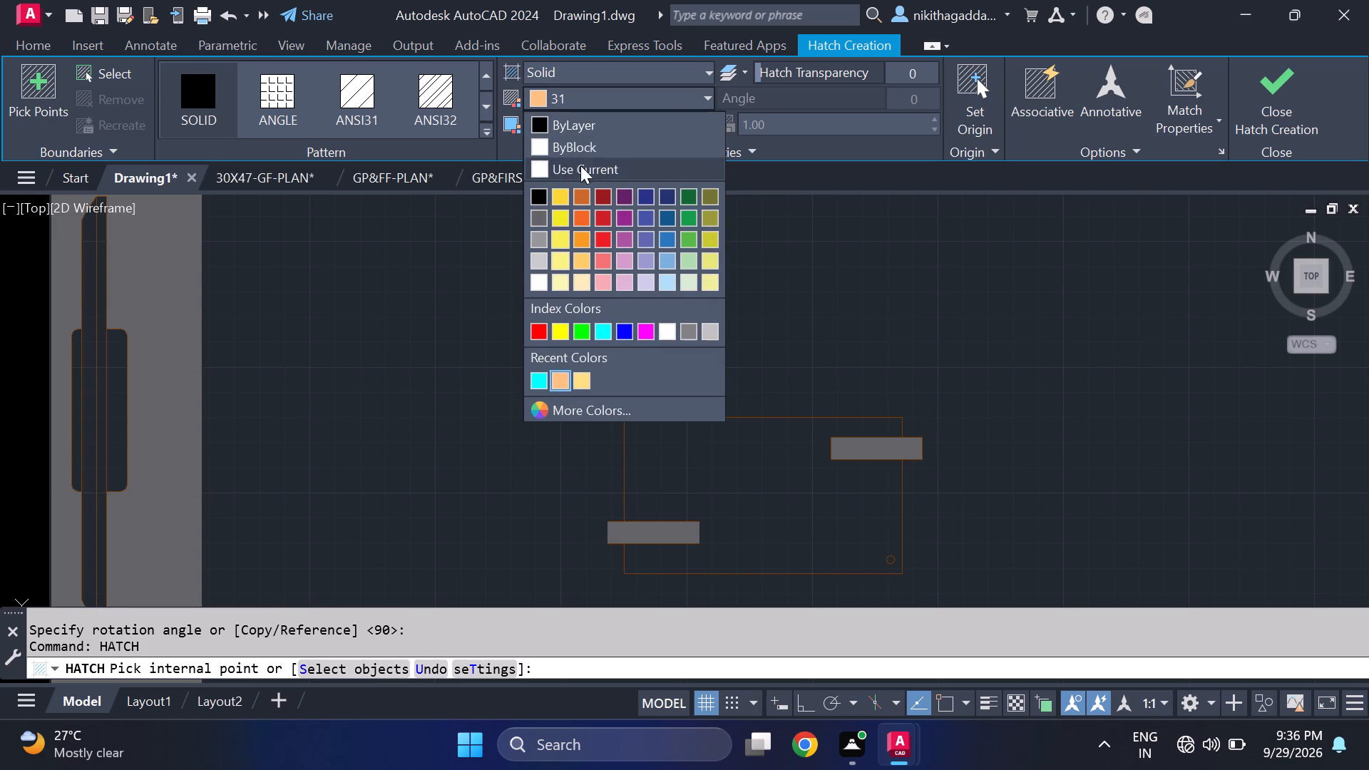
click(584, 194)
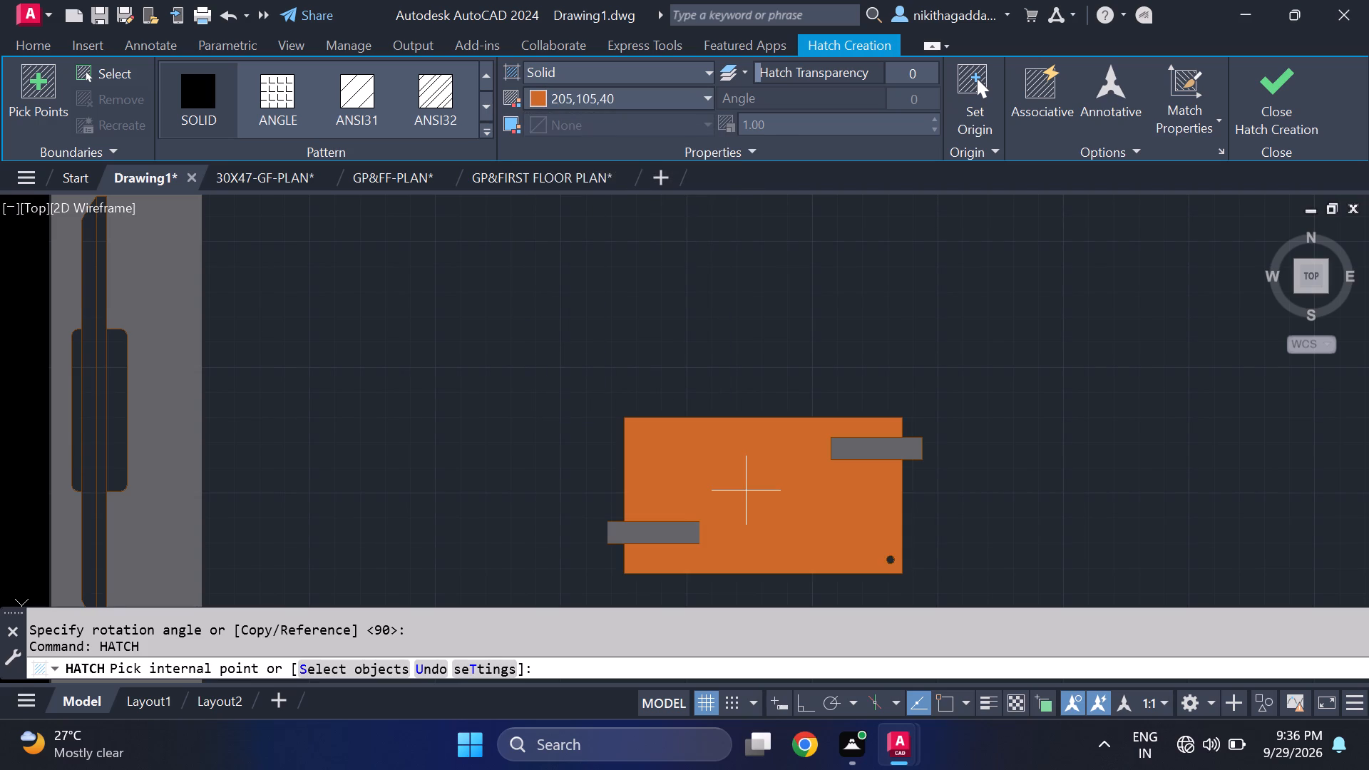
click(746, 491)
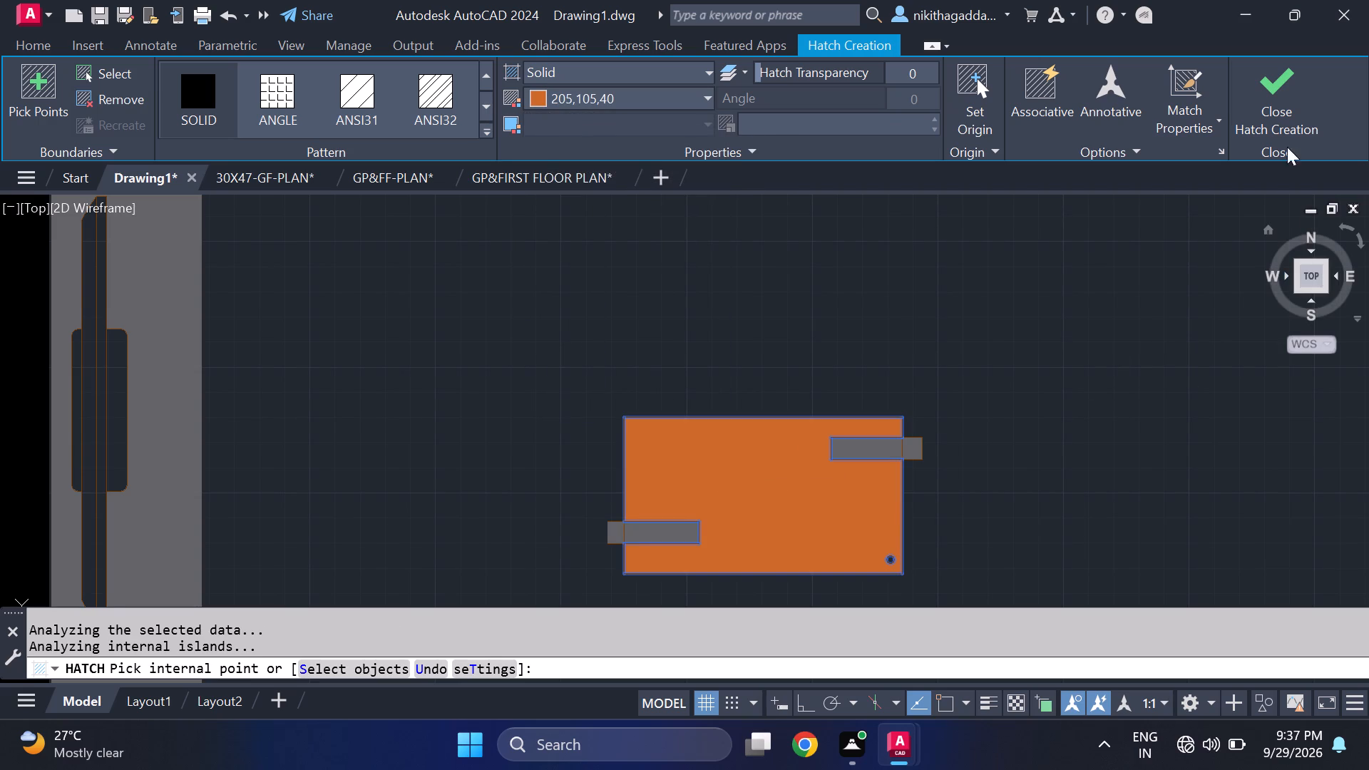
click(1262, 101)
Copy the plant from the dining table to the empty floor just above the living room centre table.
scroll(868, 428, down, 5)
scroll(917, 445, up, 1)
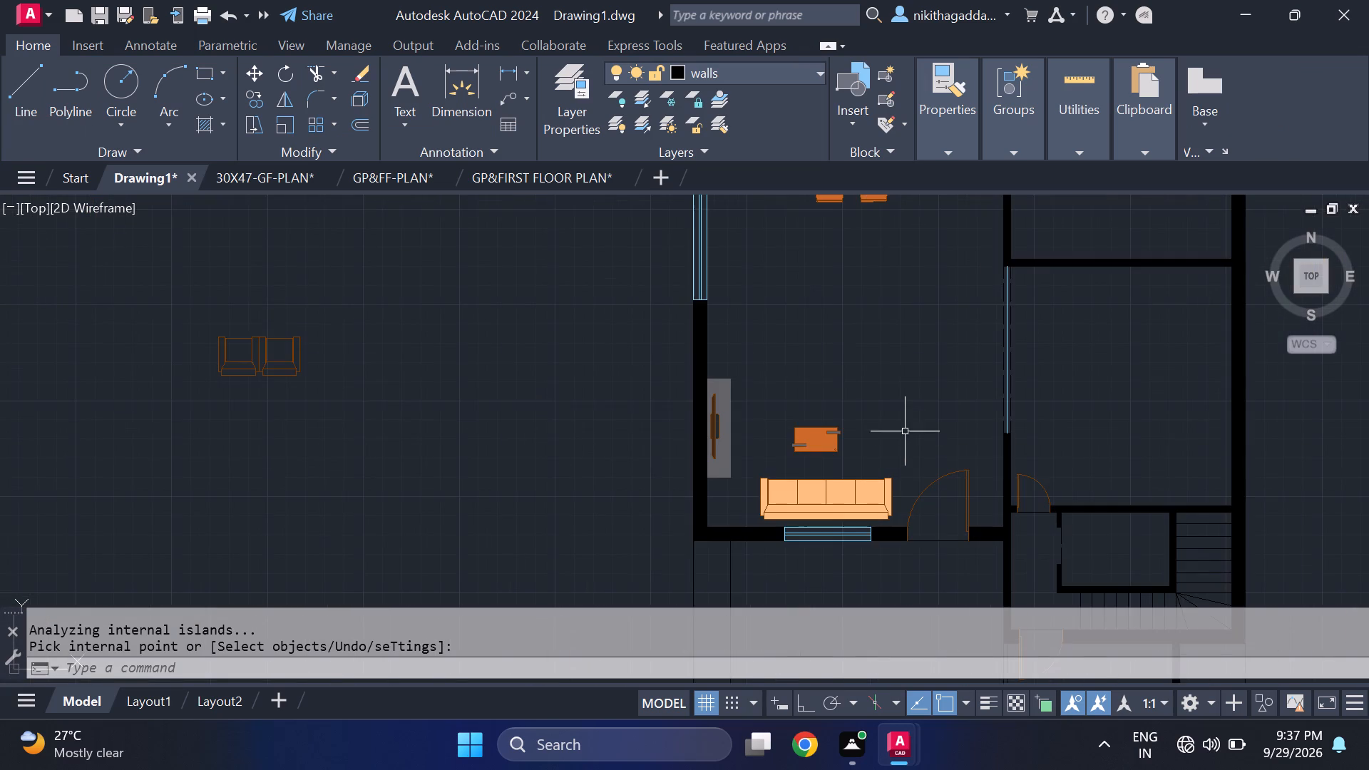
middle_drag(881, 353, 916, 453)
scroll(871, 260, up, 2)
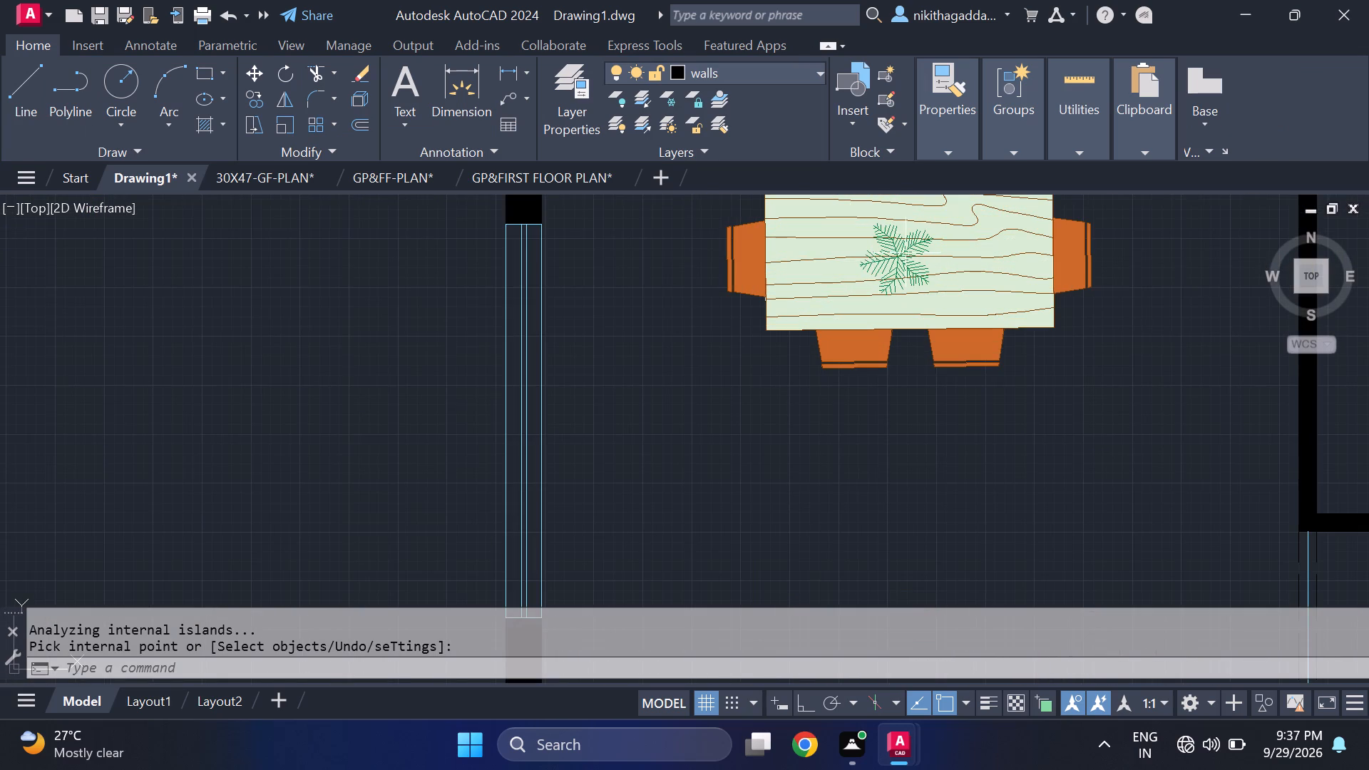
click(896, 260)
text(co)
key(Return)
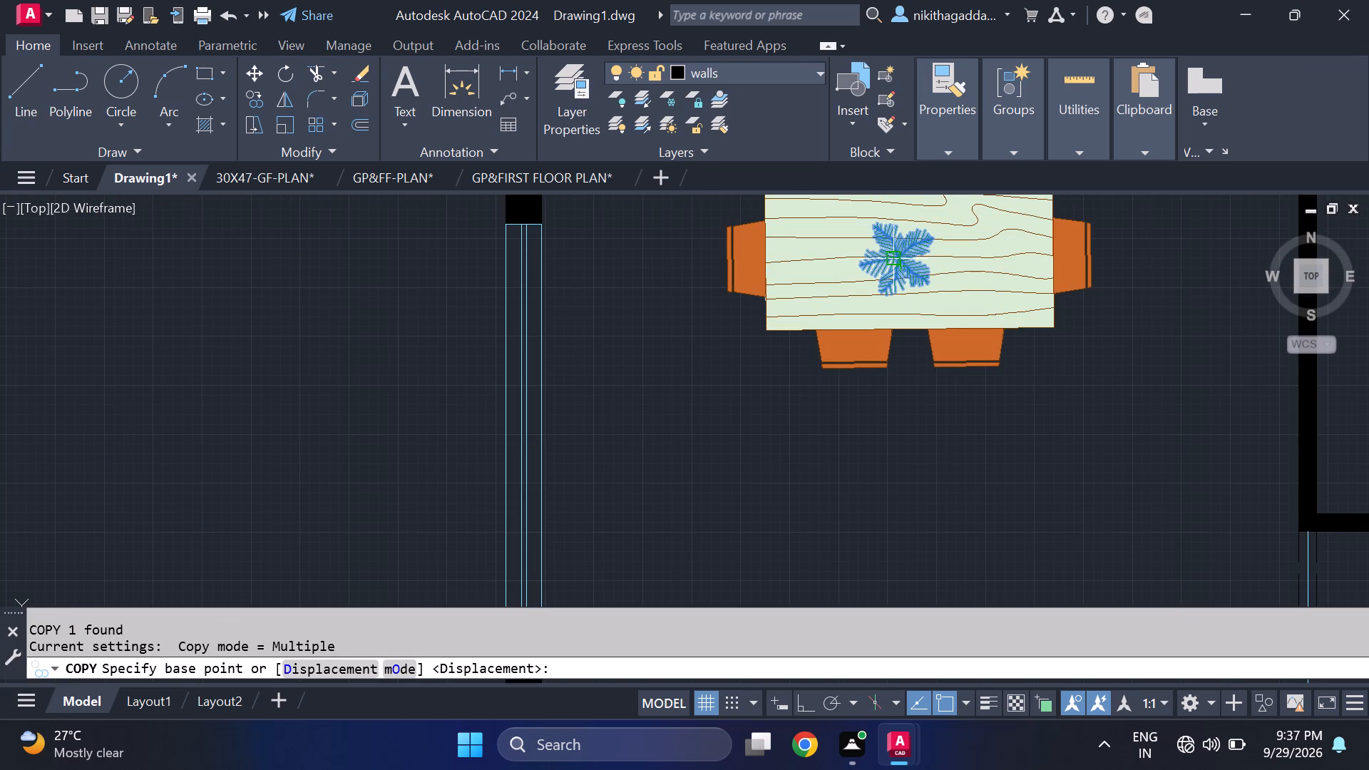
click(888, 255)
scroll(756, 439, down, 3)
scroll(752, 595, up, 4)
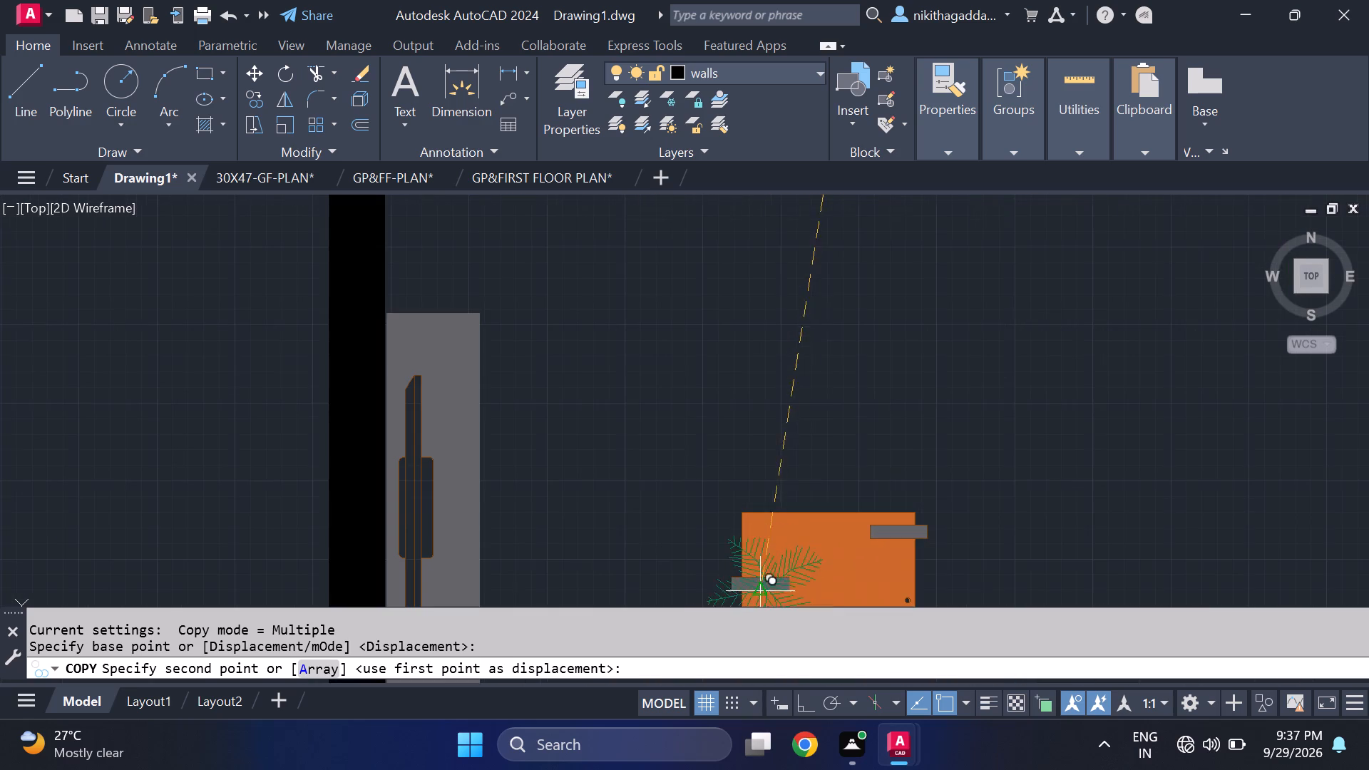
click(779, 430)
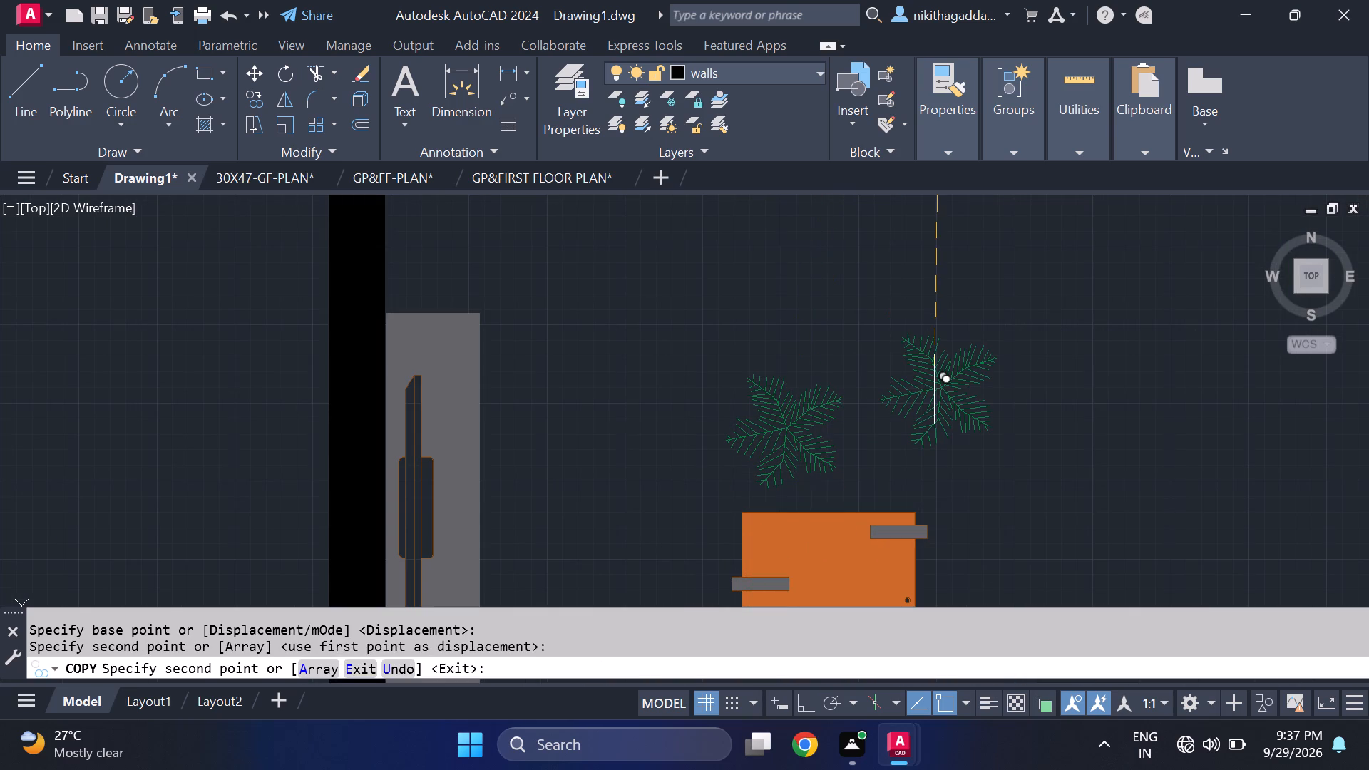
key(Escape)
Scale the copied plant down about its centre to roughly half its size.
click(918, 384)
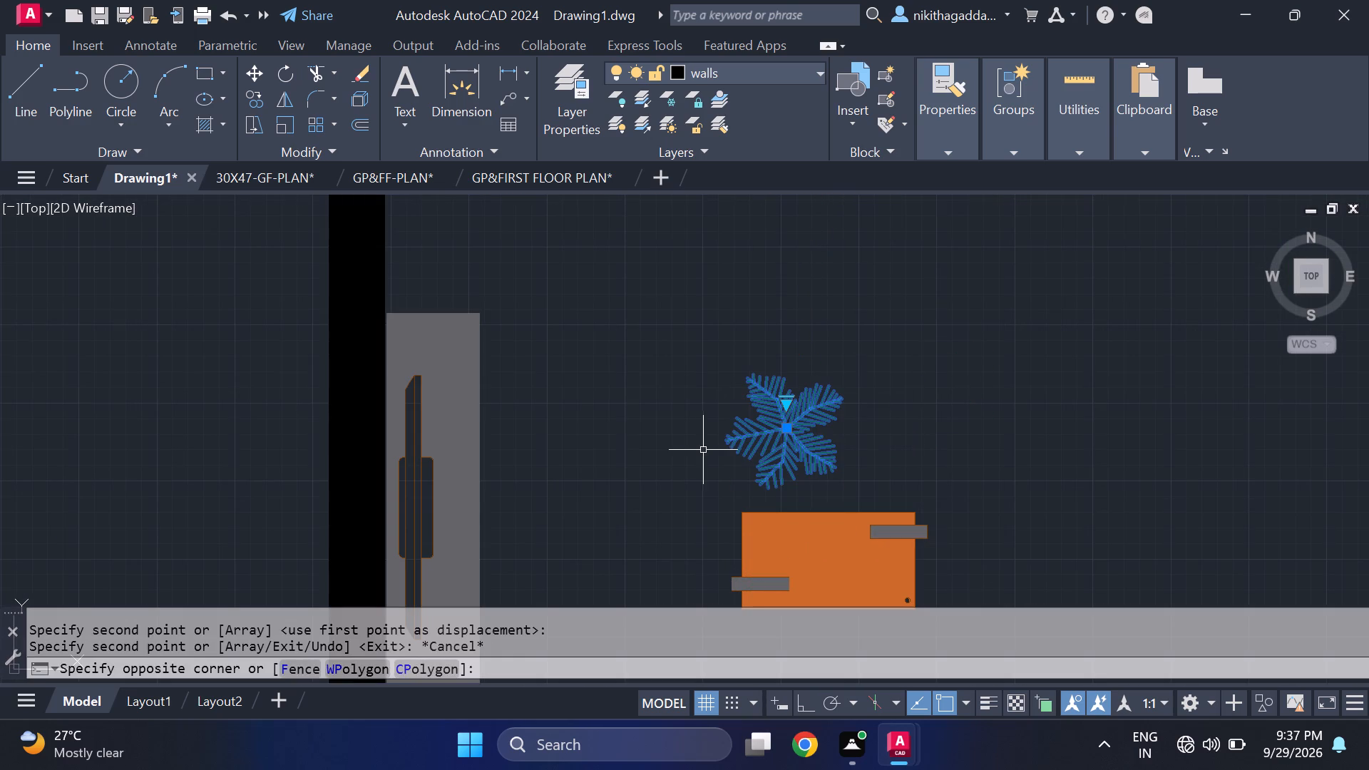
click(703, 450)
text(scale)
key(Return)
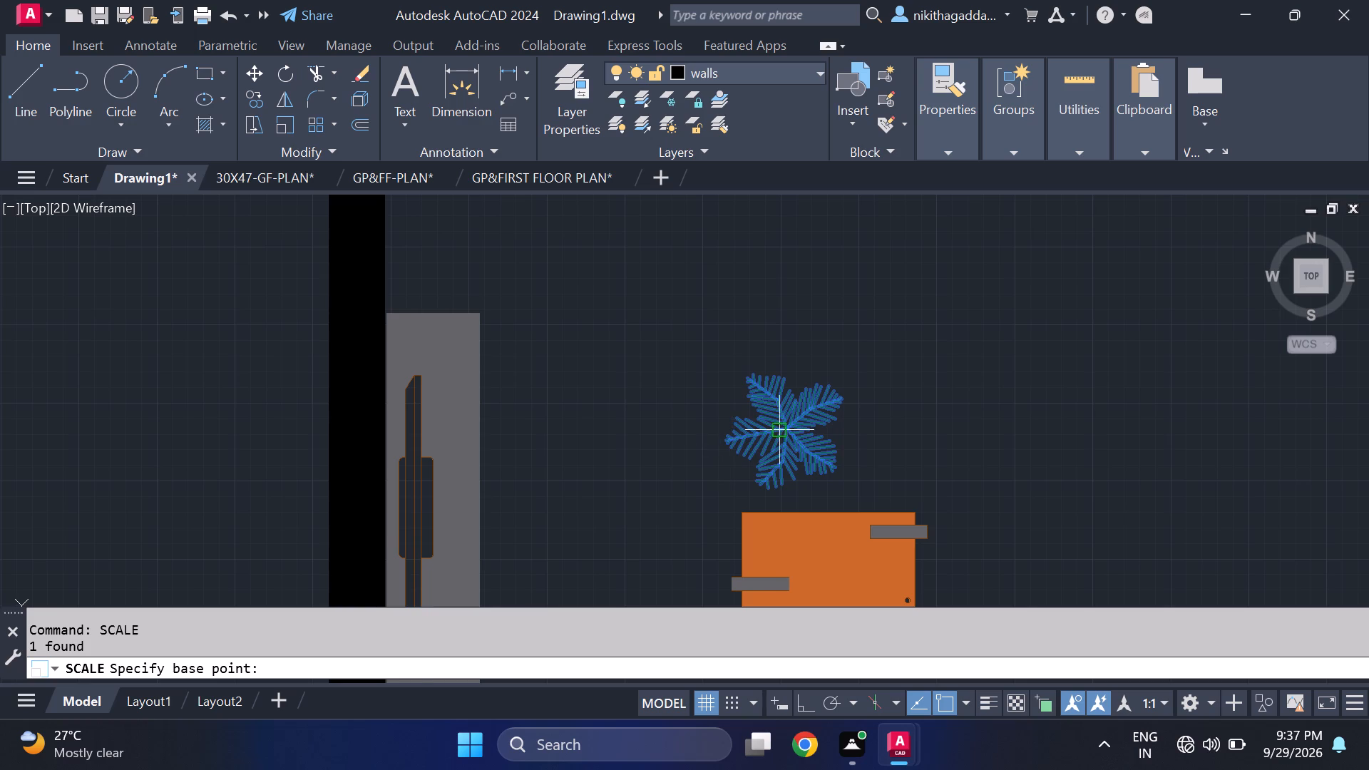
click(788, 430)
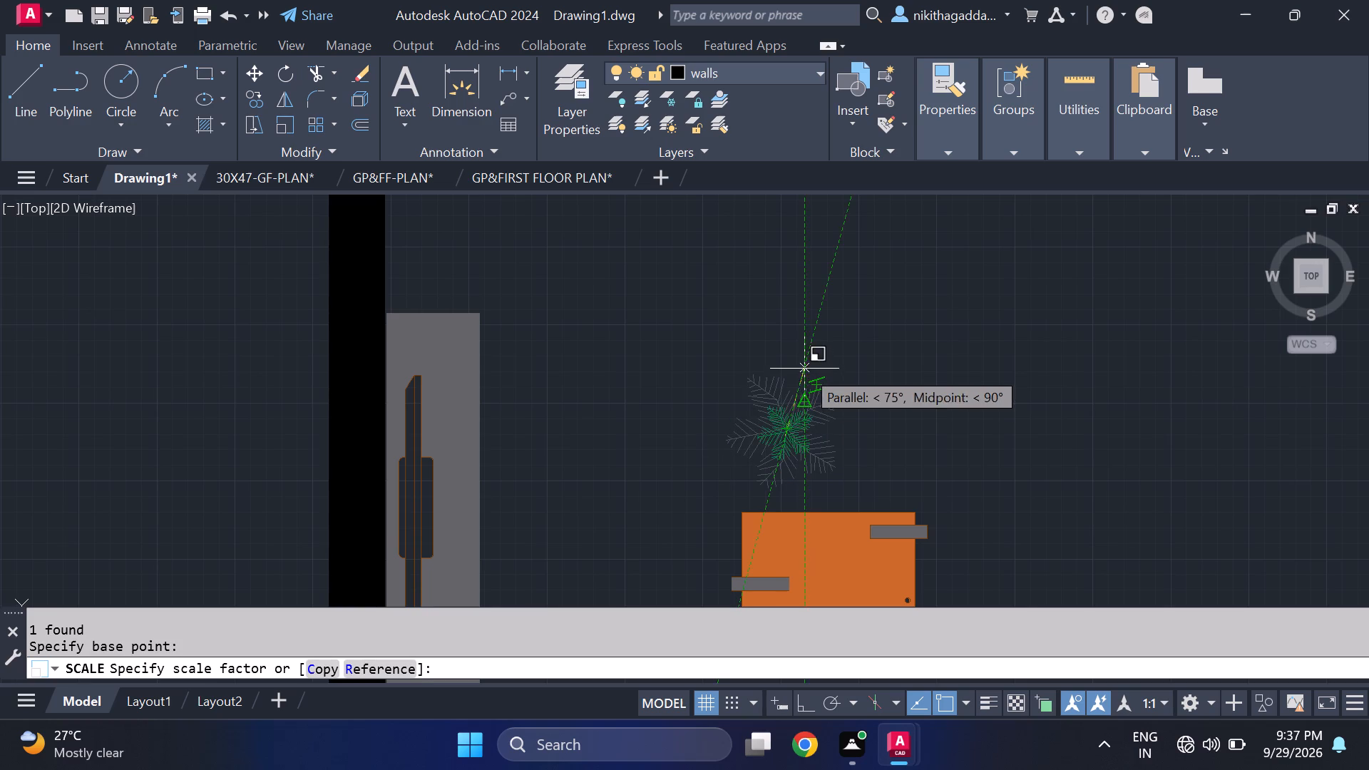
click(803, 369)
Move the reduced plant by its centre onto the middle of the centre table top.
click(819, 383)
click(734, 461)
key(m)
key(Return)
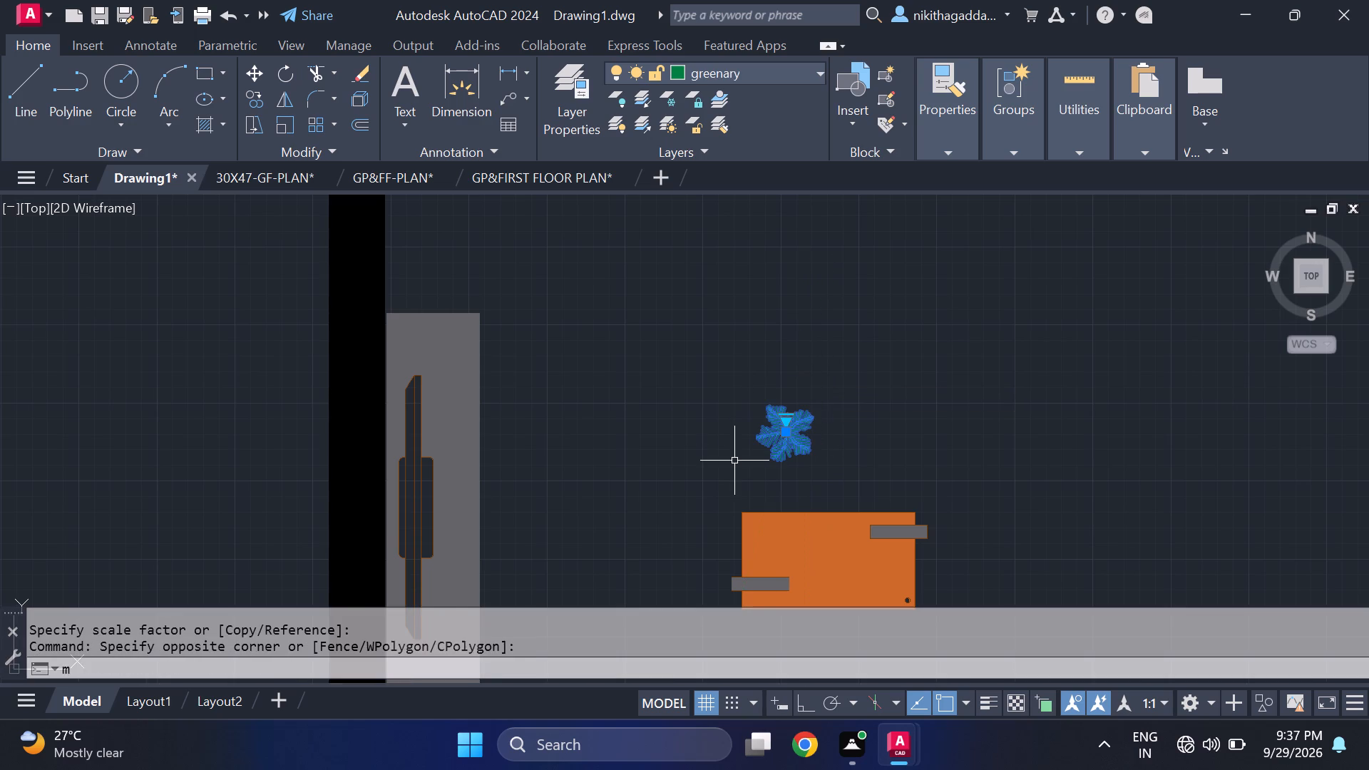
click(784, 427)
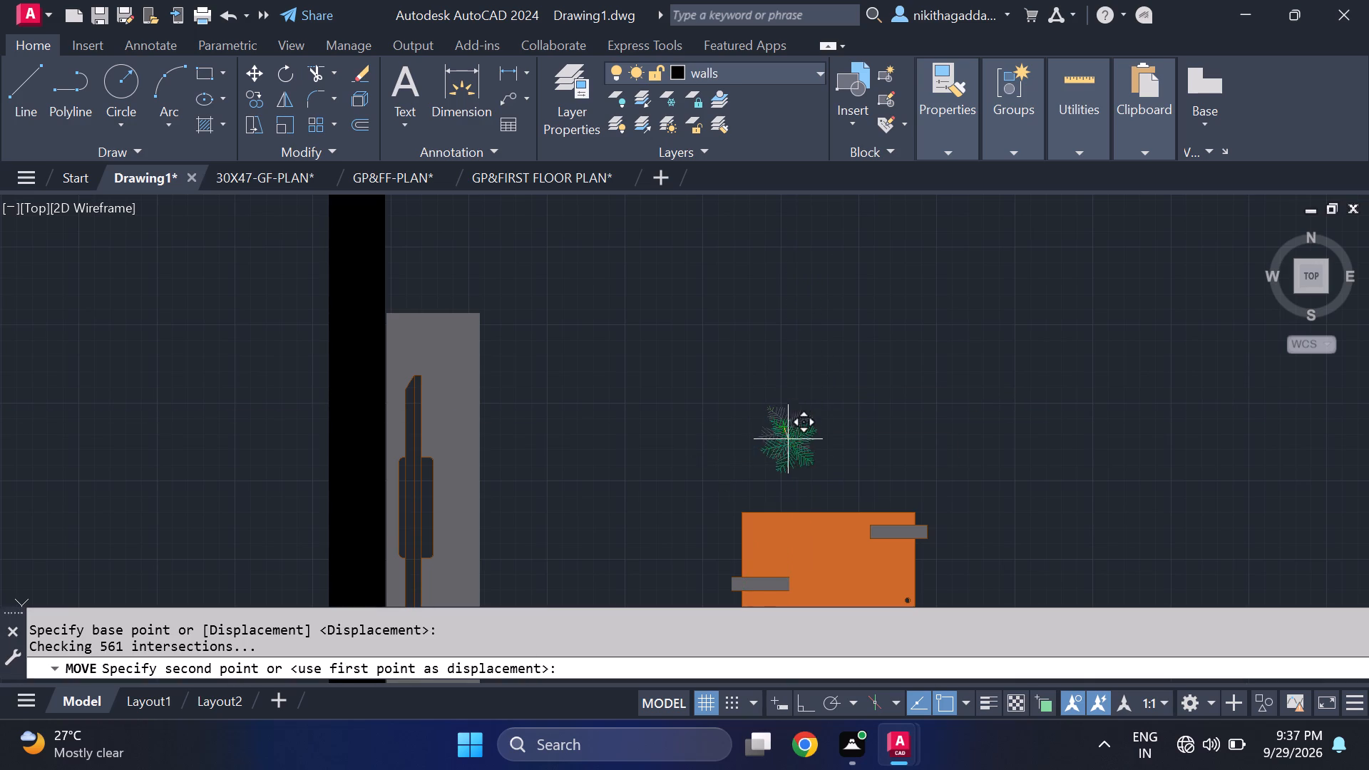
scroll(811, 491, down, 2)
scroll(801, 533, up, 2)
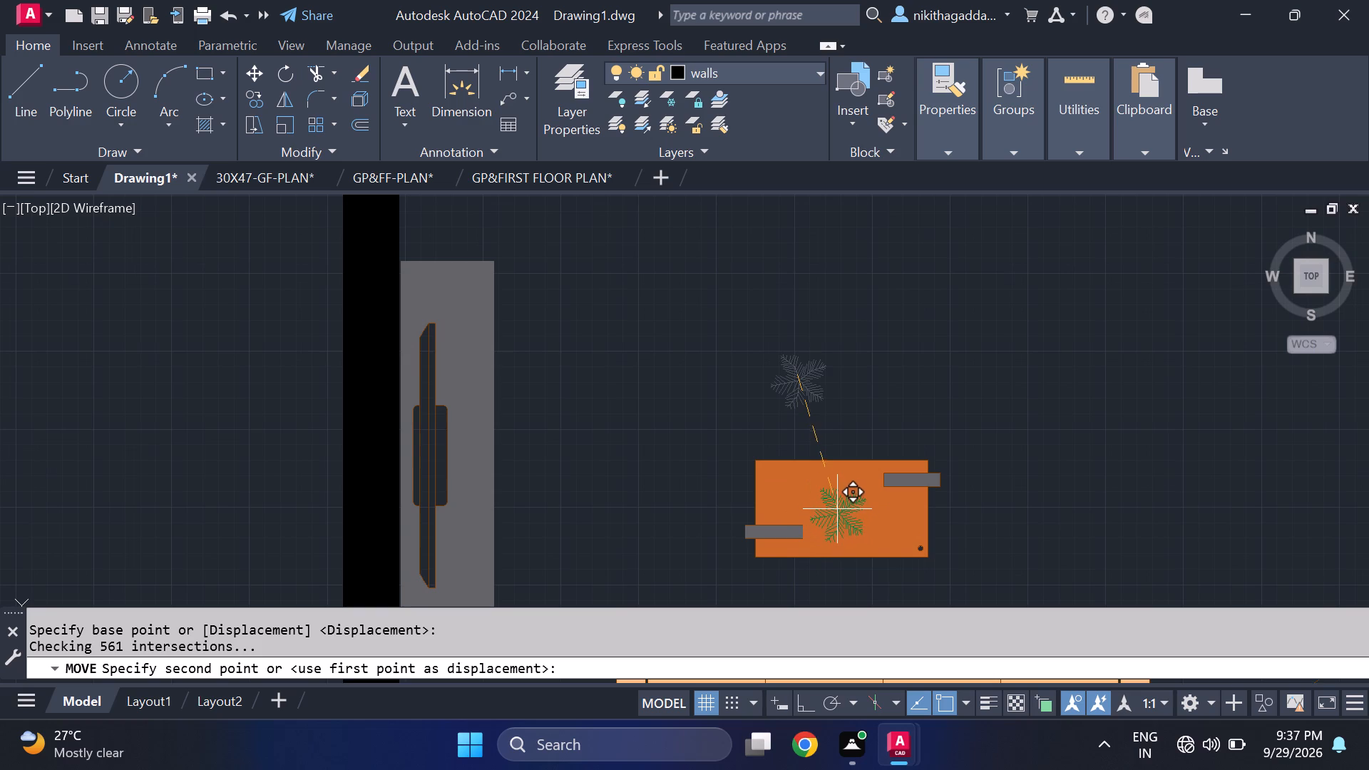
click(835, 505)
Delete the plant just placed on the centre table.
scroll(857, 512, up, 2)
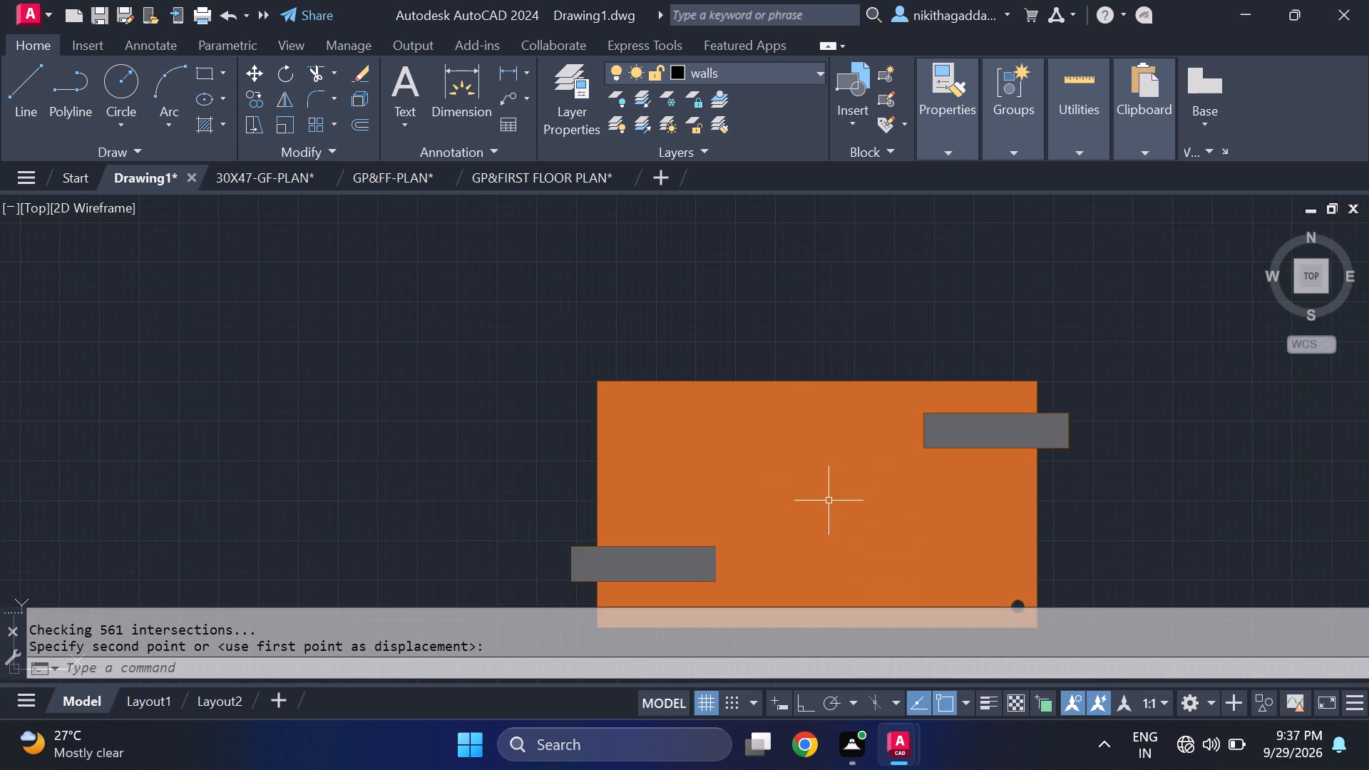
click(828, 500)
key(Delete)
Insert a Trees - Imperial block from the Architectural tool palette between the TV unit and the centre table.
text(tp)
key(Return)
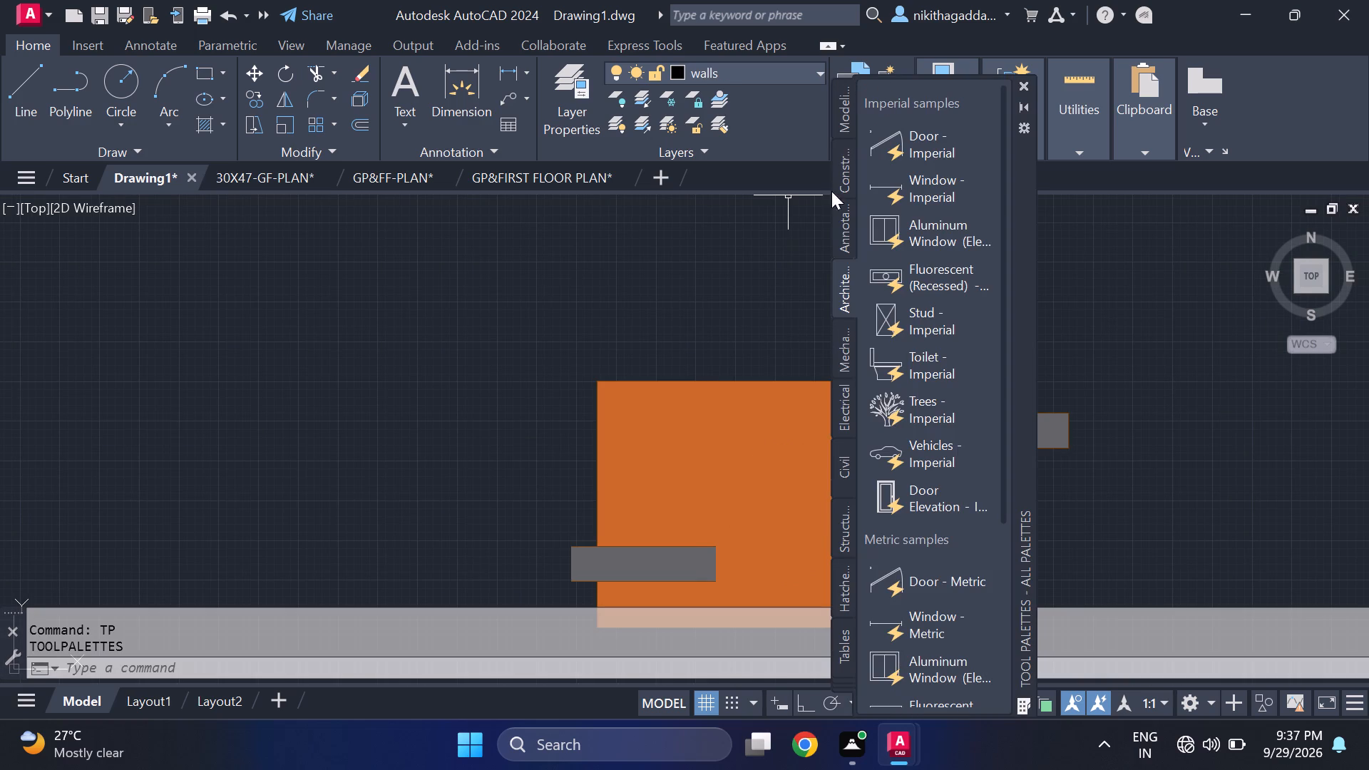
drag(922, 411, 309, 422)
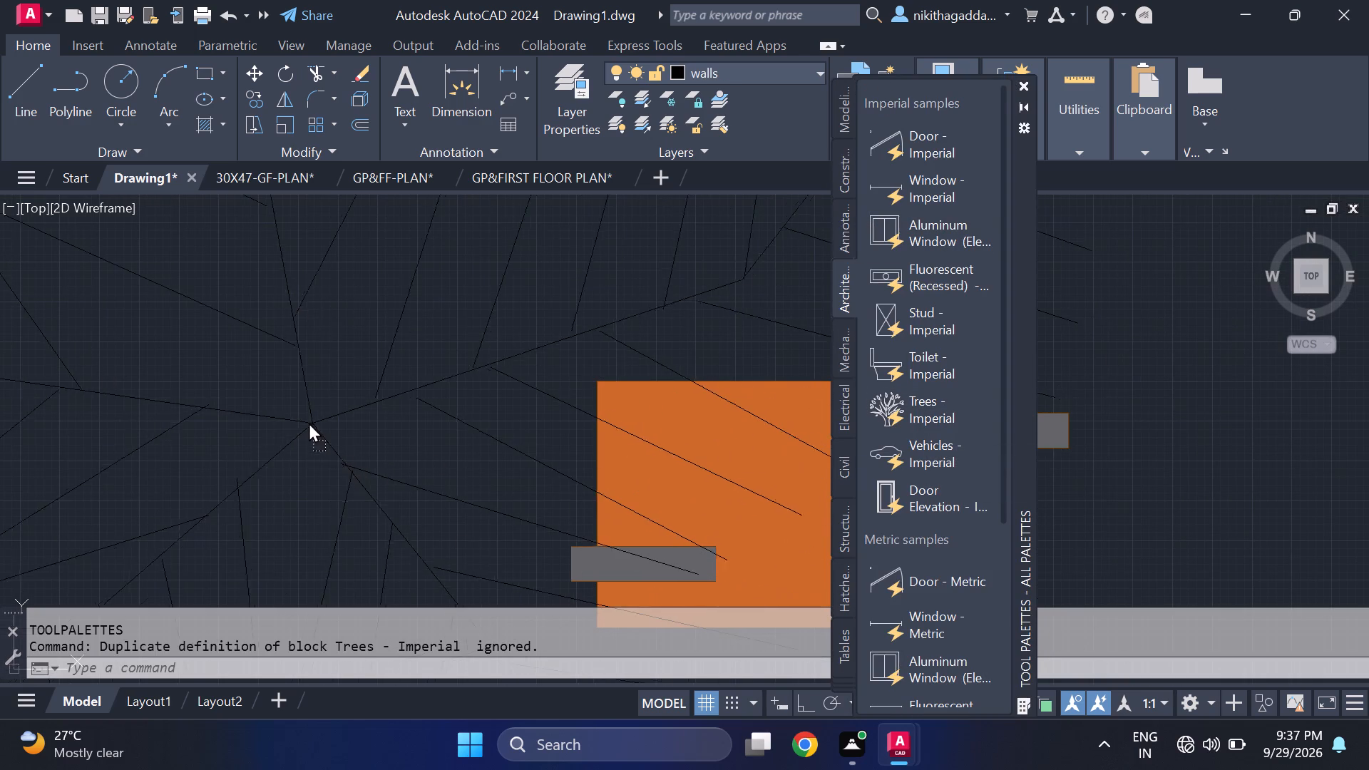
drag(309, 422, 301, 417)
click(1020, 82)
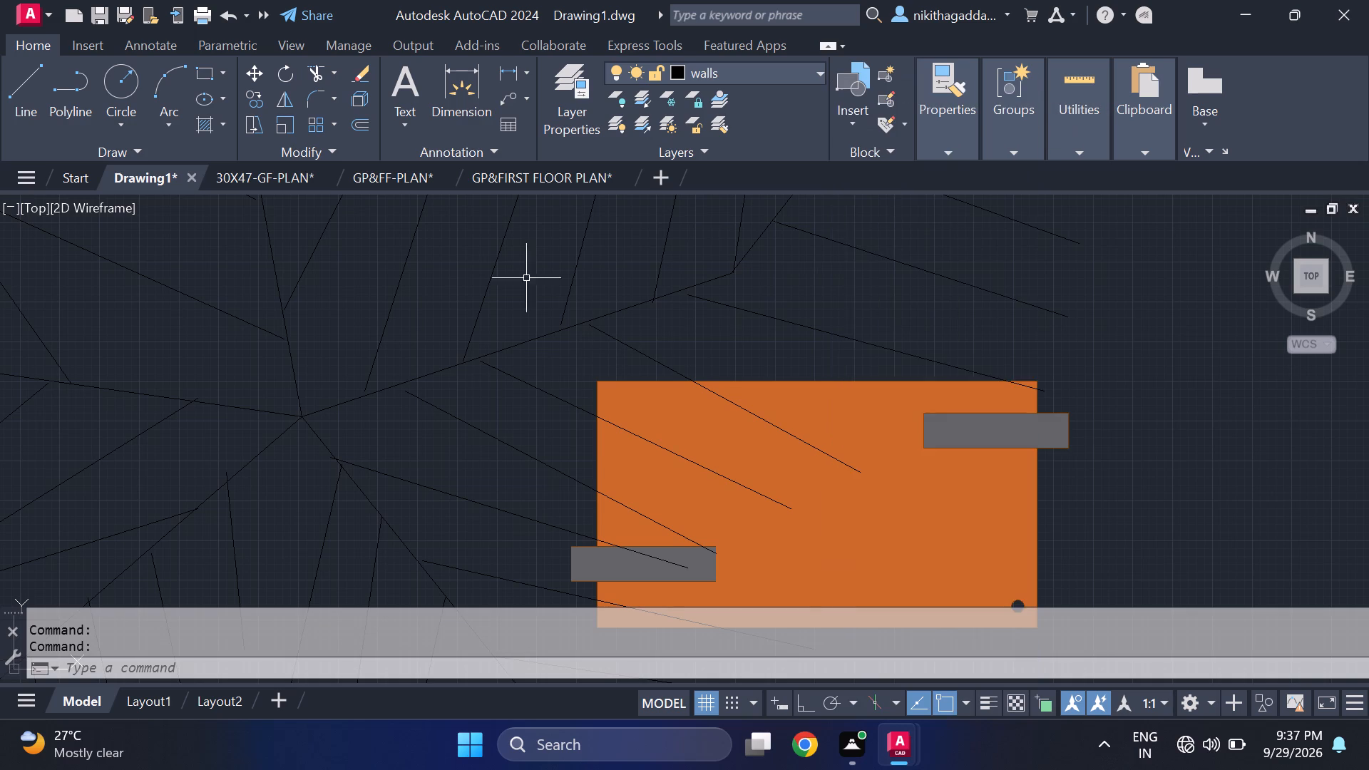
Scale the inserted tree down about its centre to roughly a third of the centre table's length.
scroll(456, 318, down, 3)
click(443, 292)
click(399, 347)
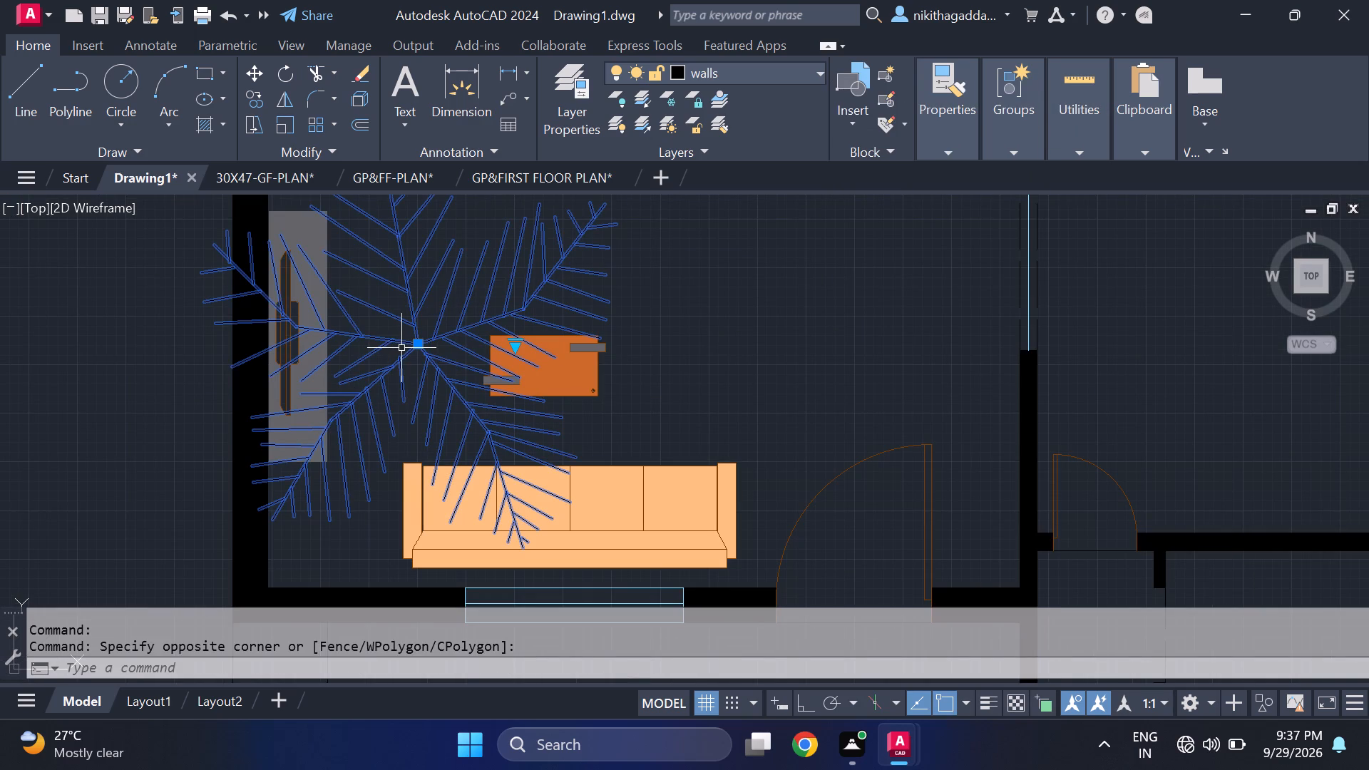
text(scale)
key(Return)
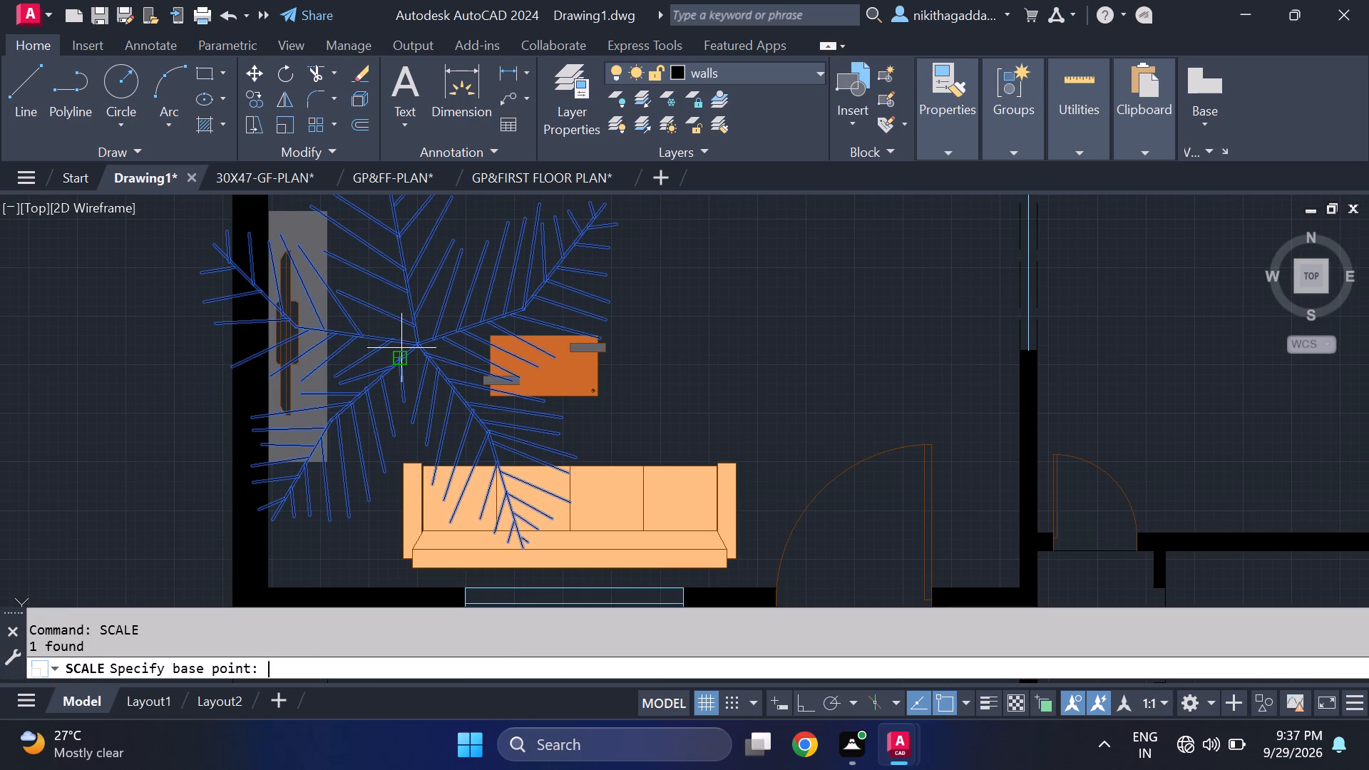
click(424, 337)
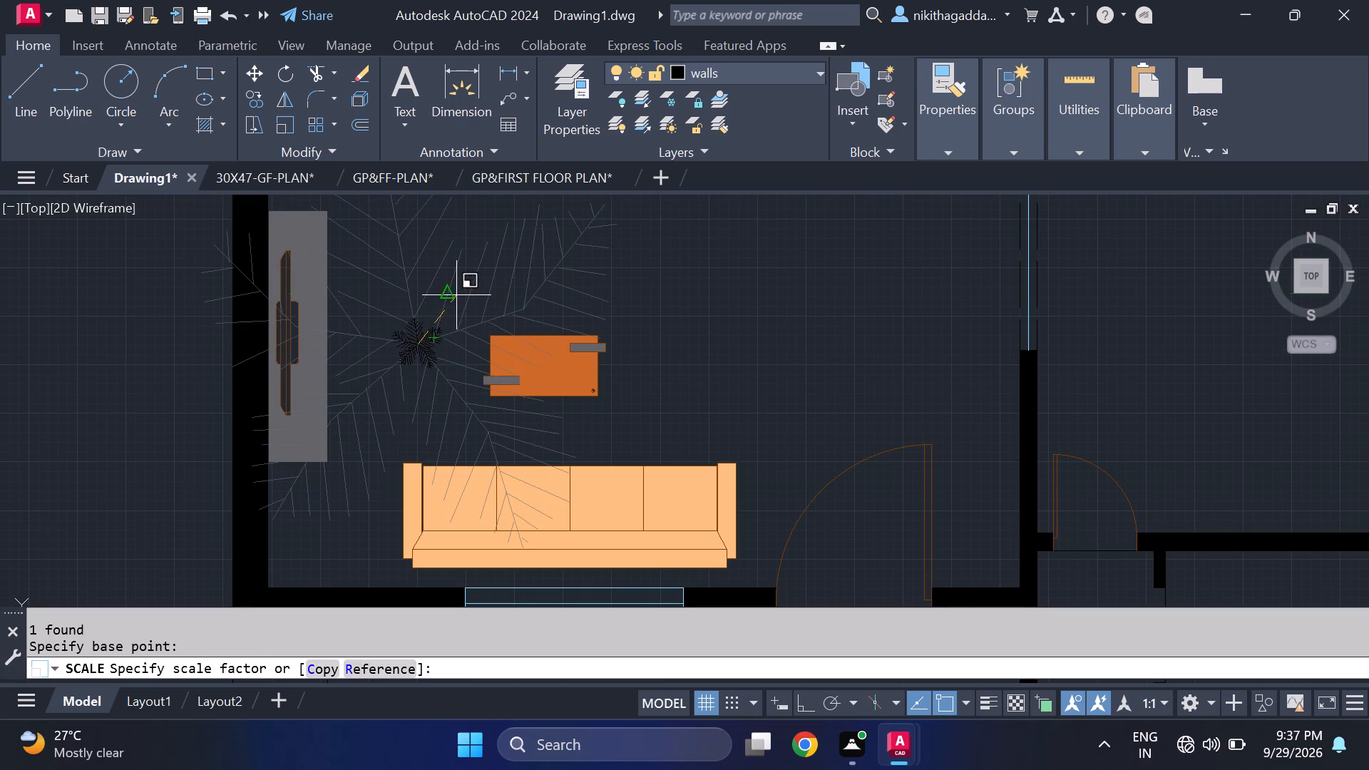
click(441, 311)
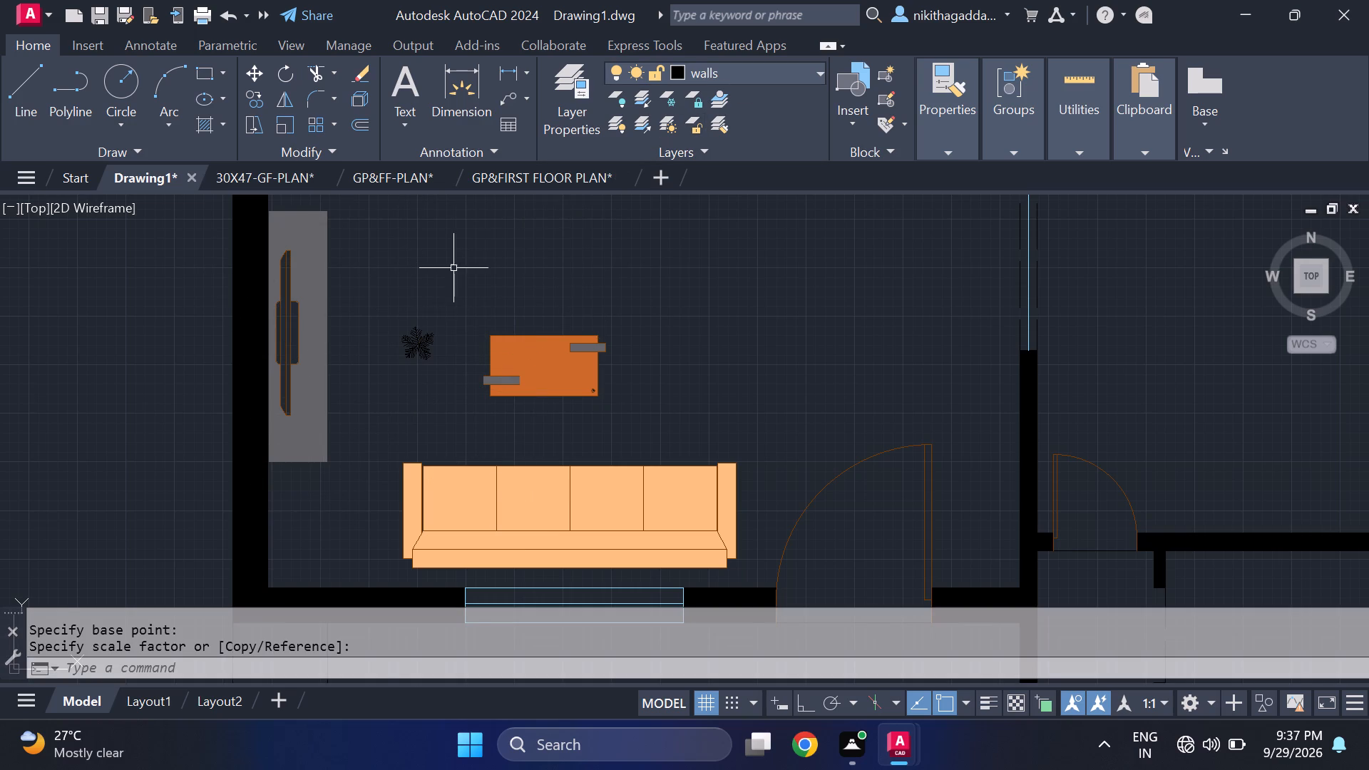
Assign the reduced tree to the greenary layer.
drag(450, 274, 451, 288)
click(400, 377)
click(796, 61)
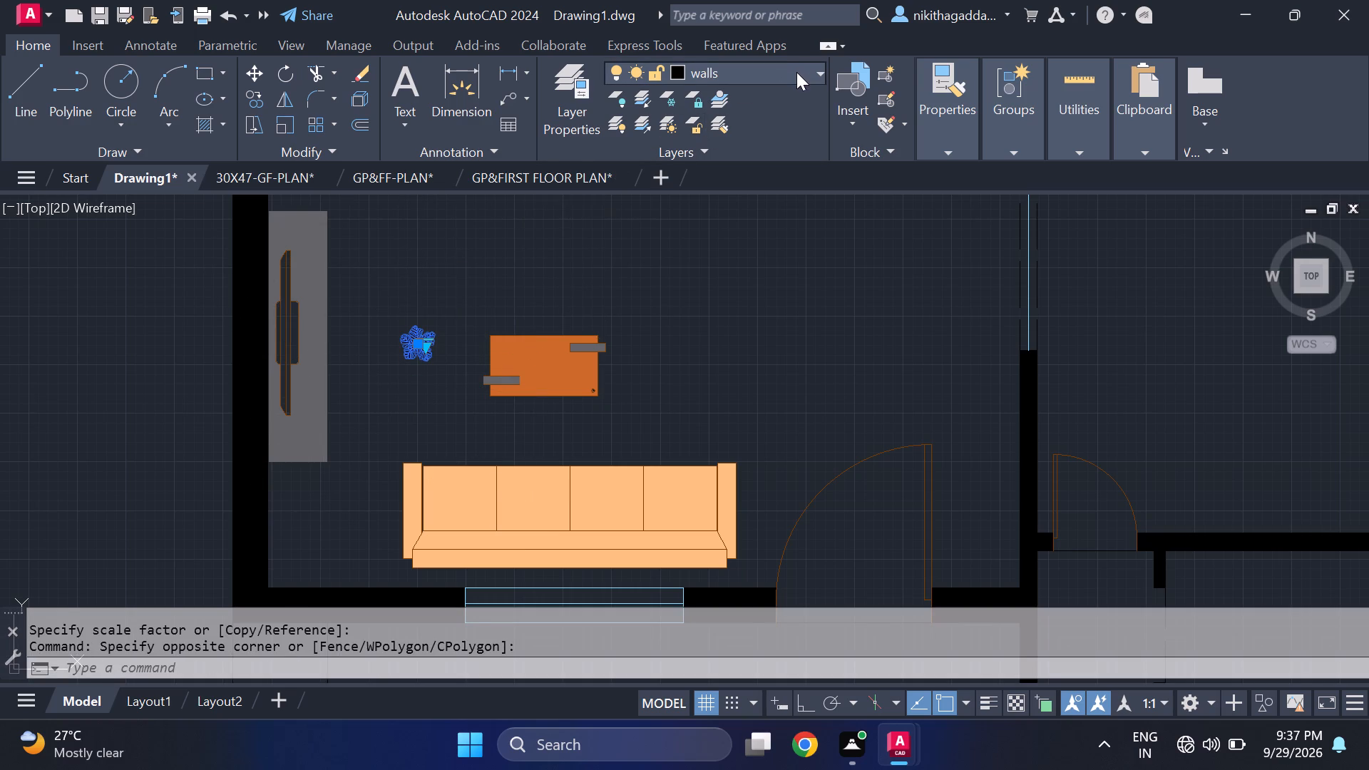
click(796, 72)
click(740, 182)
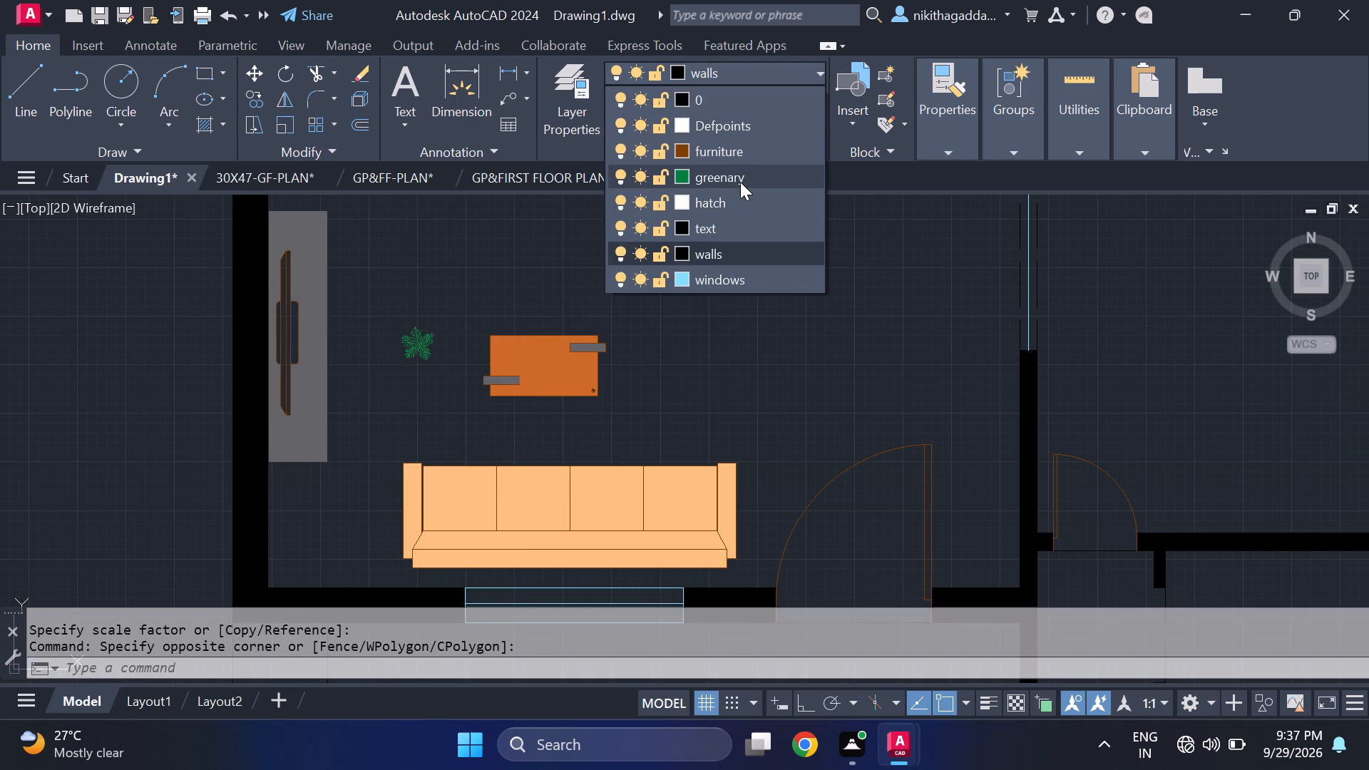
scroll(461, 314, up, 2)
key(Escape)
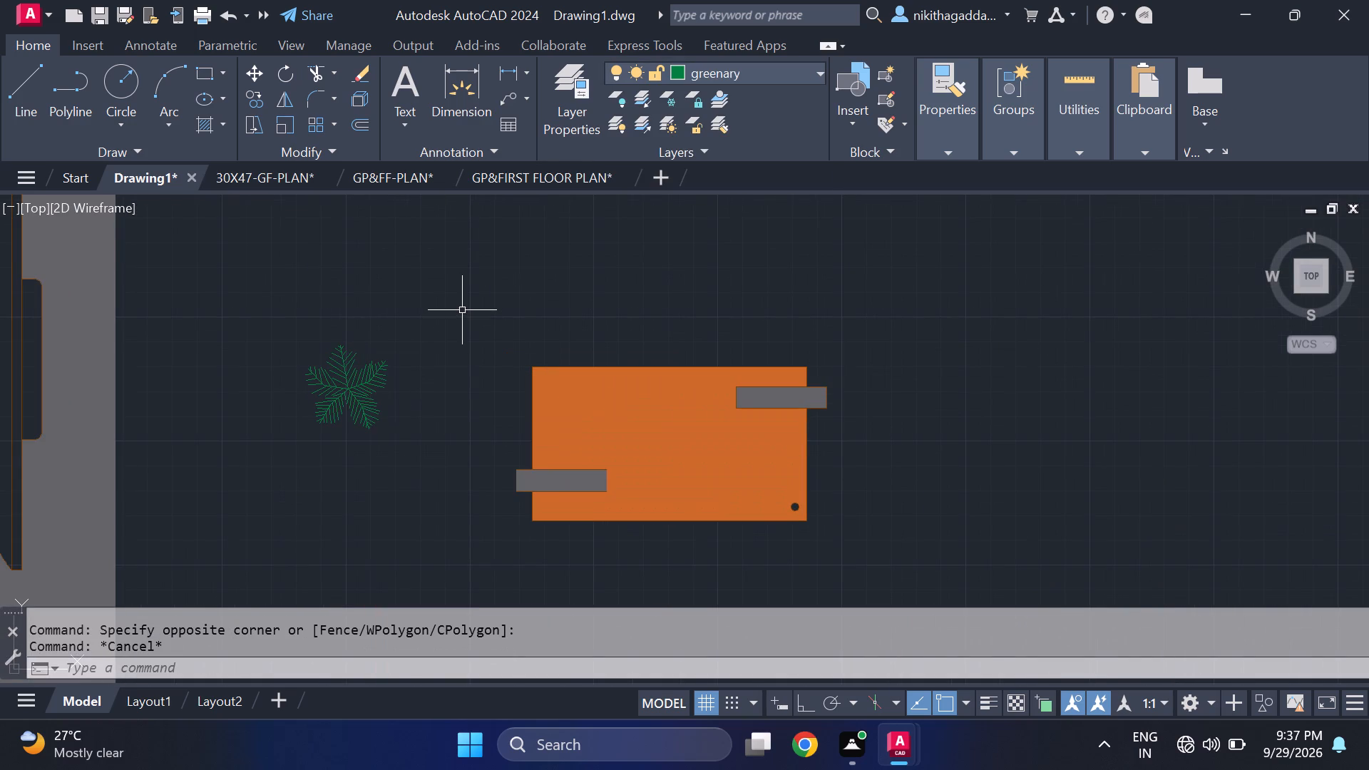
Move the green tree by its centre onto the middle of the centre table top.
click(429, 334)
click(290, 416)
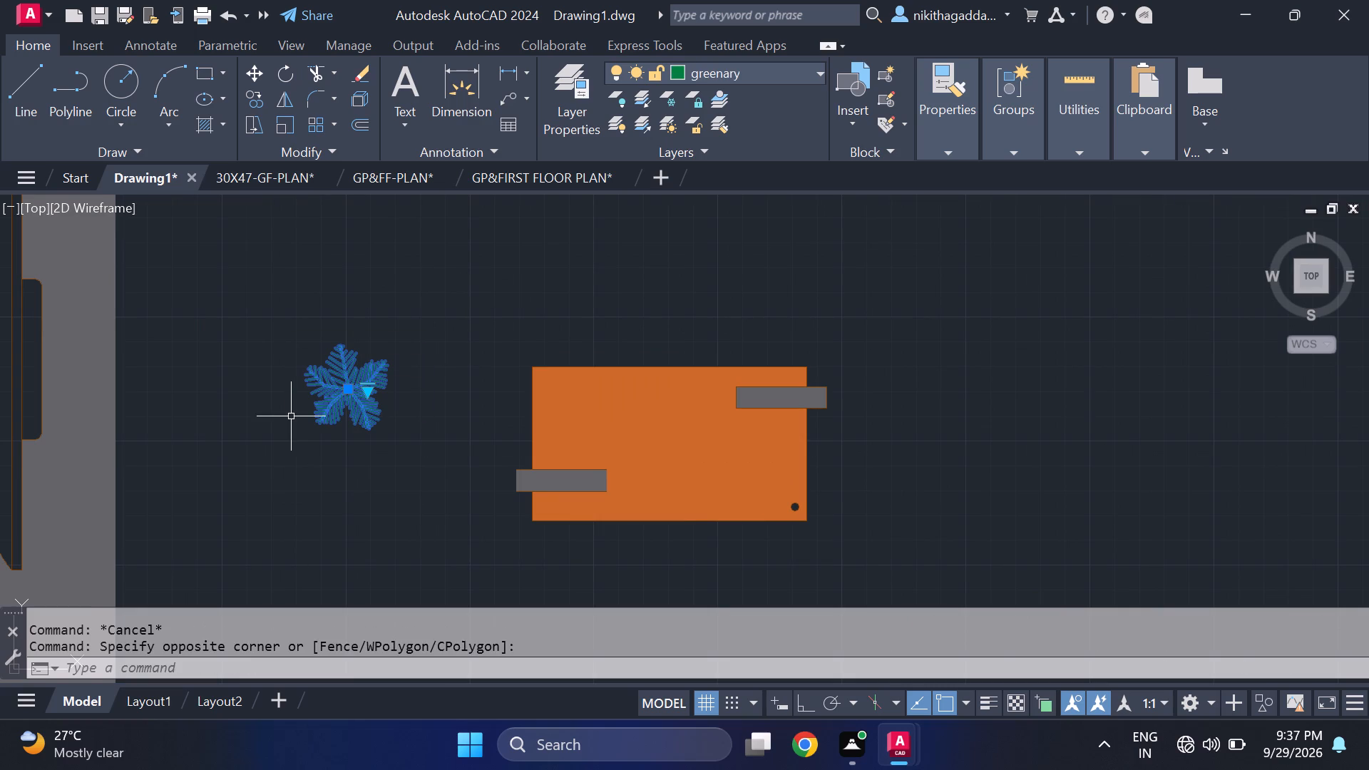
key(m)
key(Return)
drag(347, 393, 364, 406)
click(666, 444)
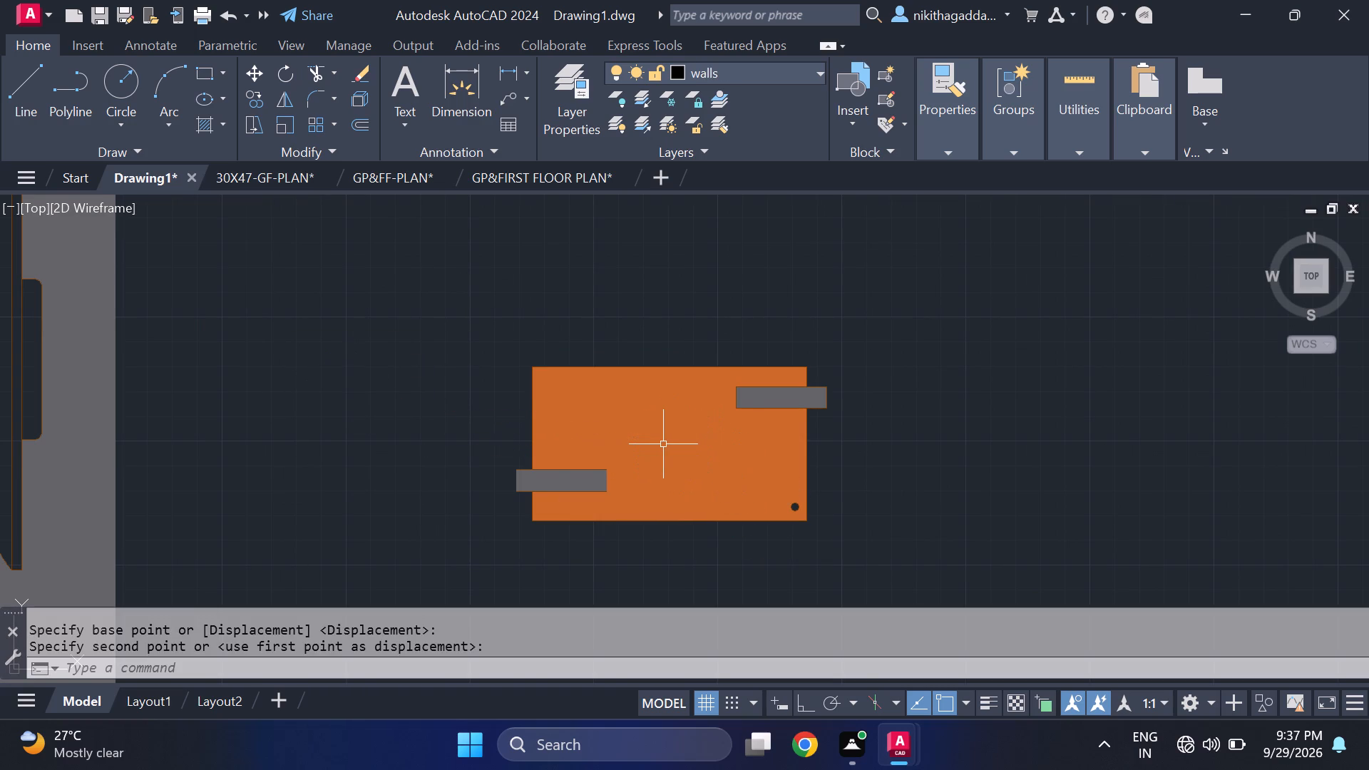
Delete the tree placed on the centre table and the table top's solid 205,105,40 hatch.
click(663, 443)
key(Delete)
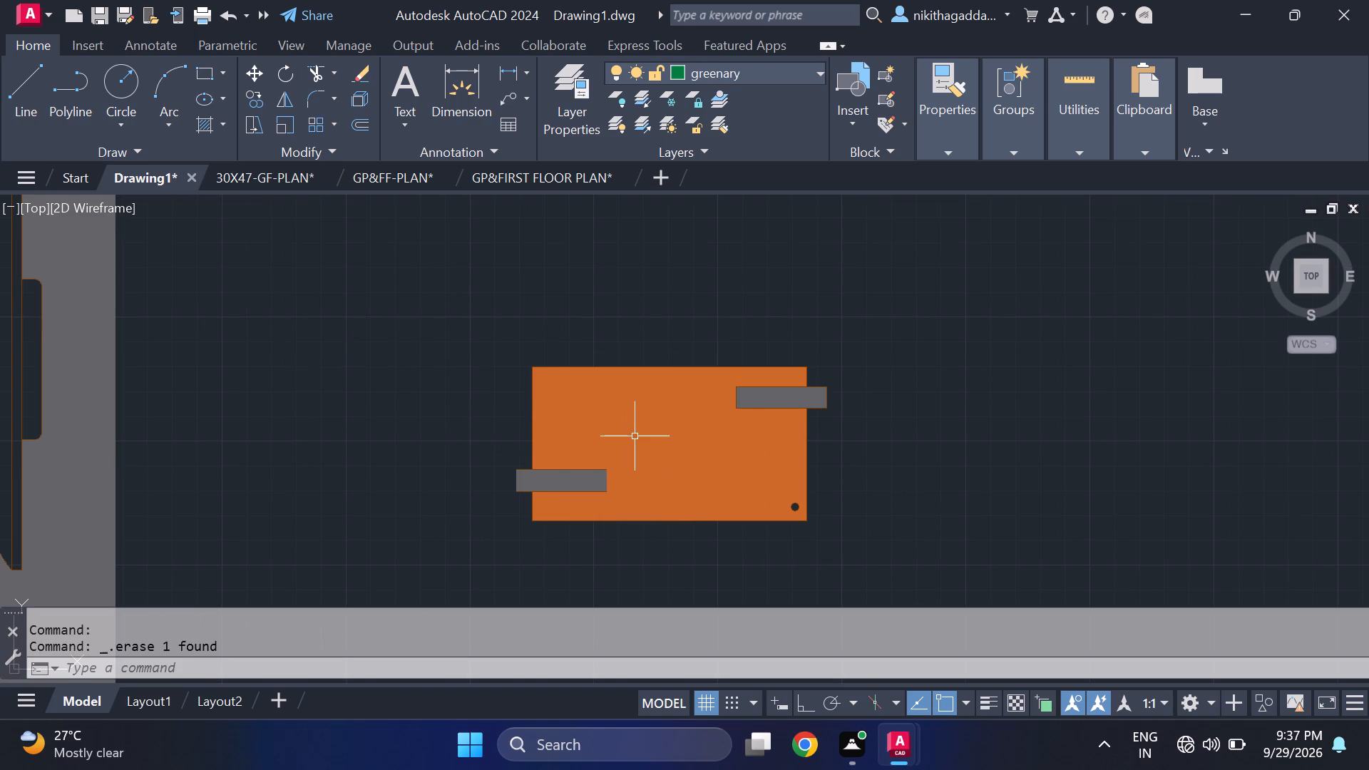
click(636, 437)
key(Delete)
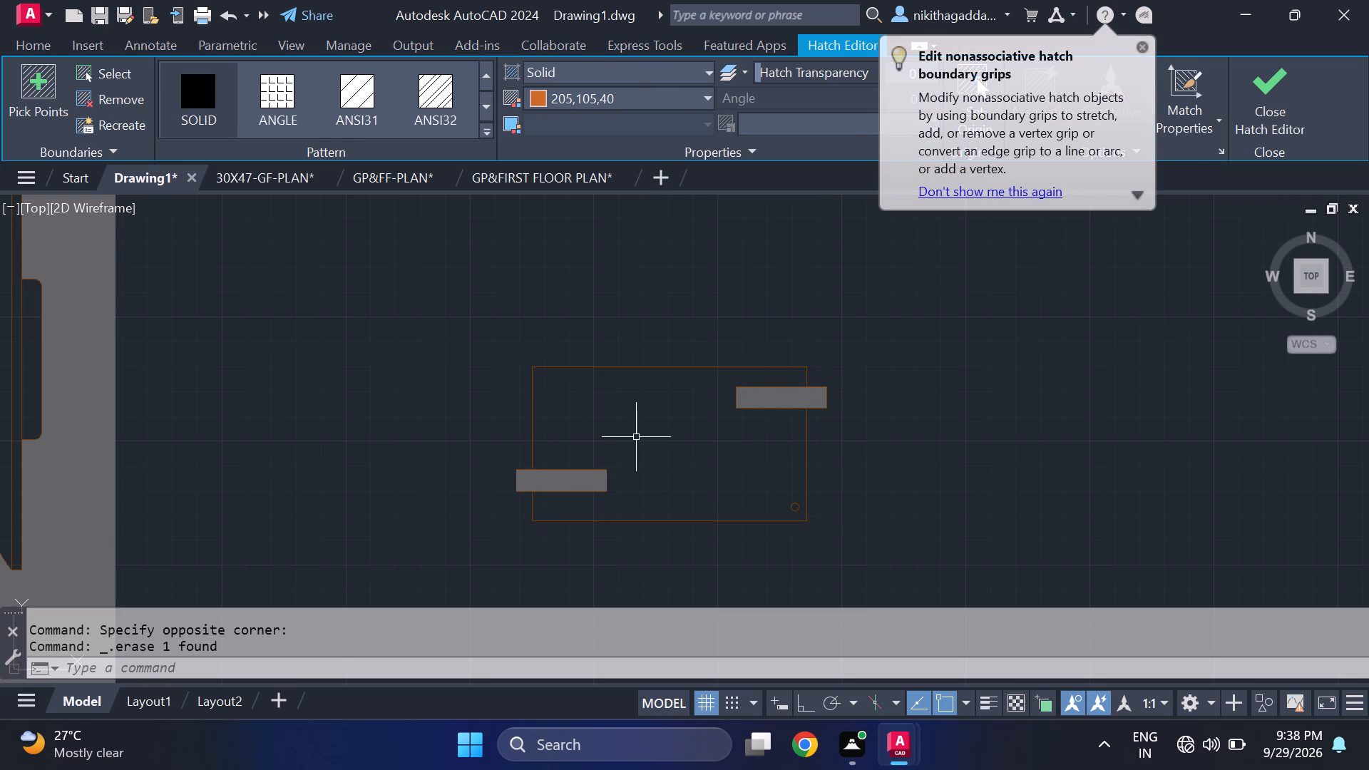
Hatch the living room centre table top with a solid fill in colour 248,153,30.
text(hatch)
key(Return)
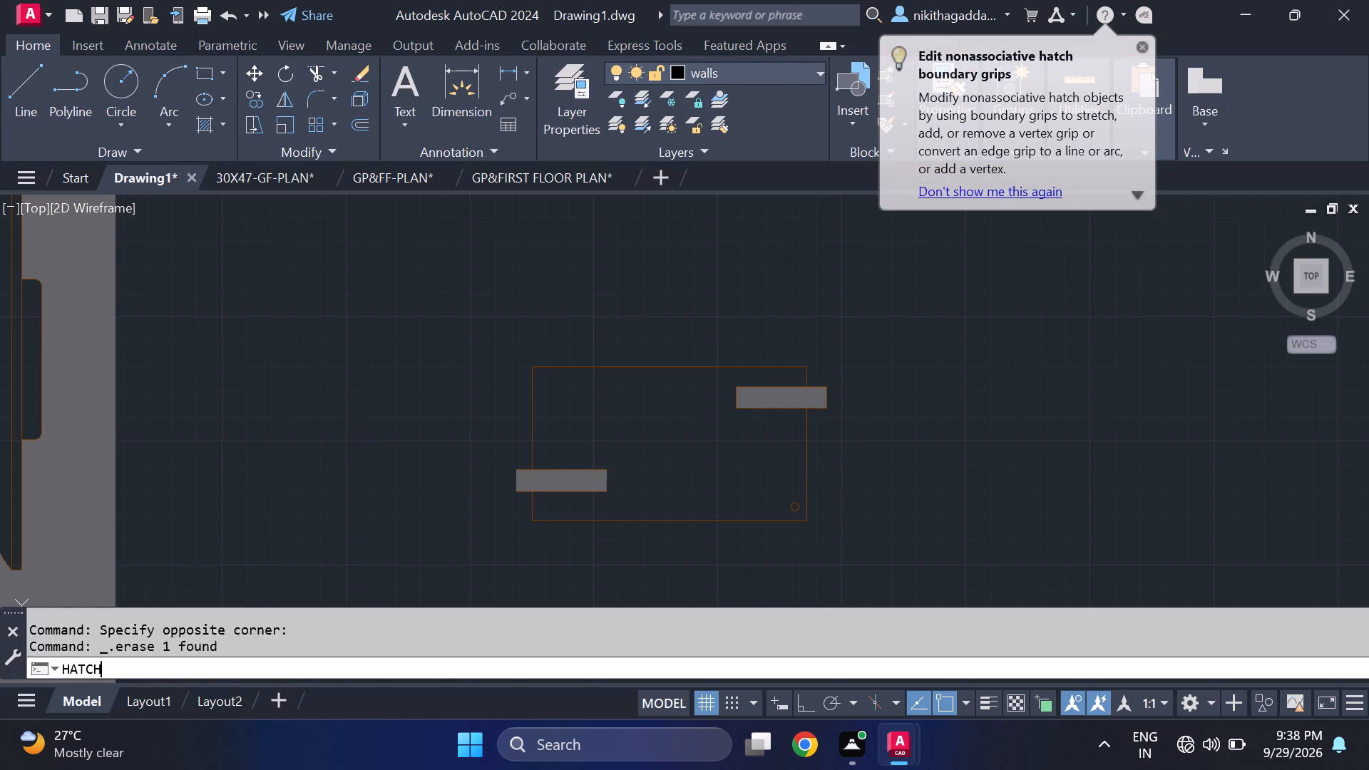
click(671, 110)
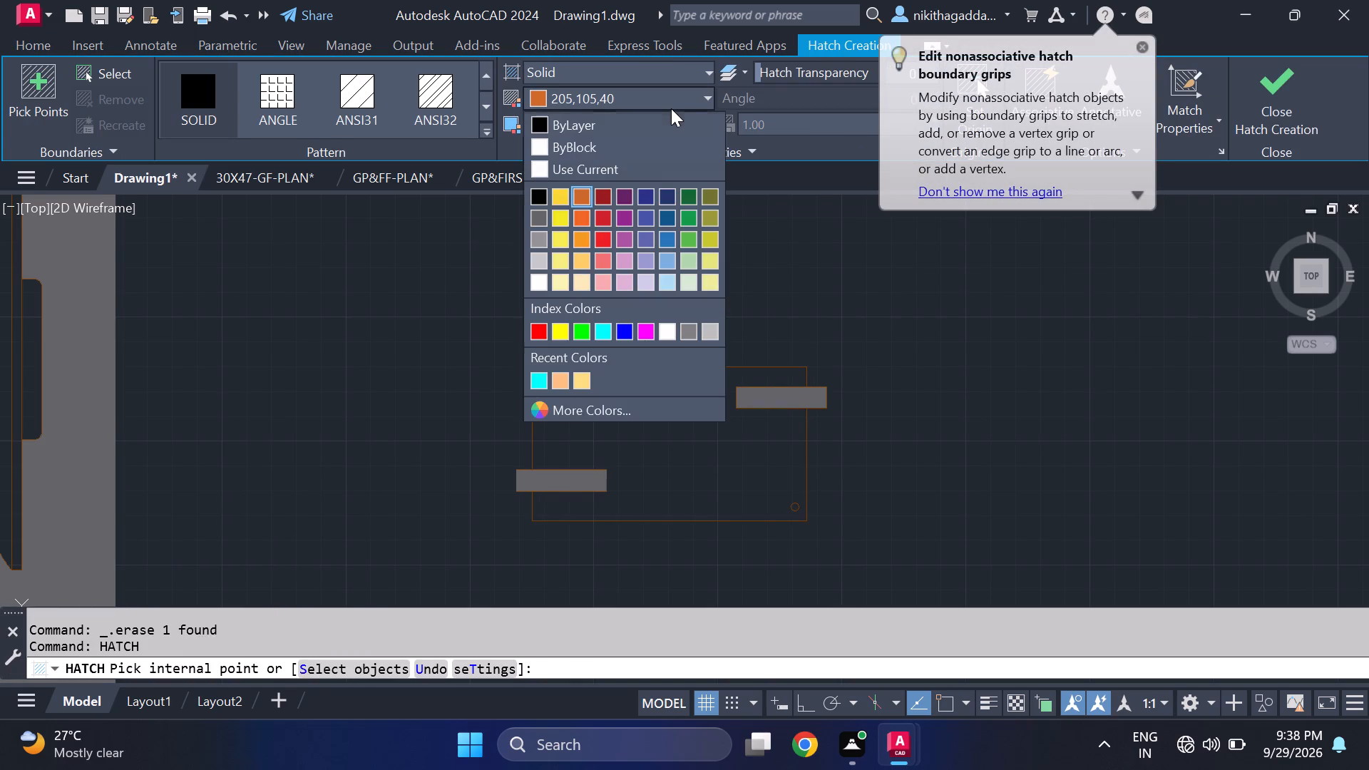
click(579, 242)
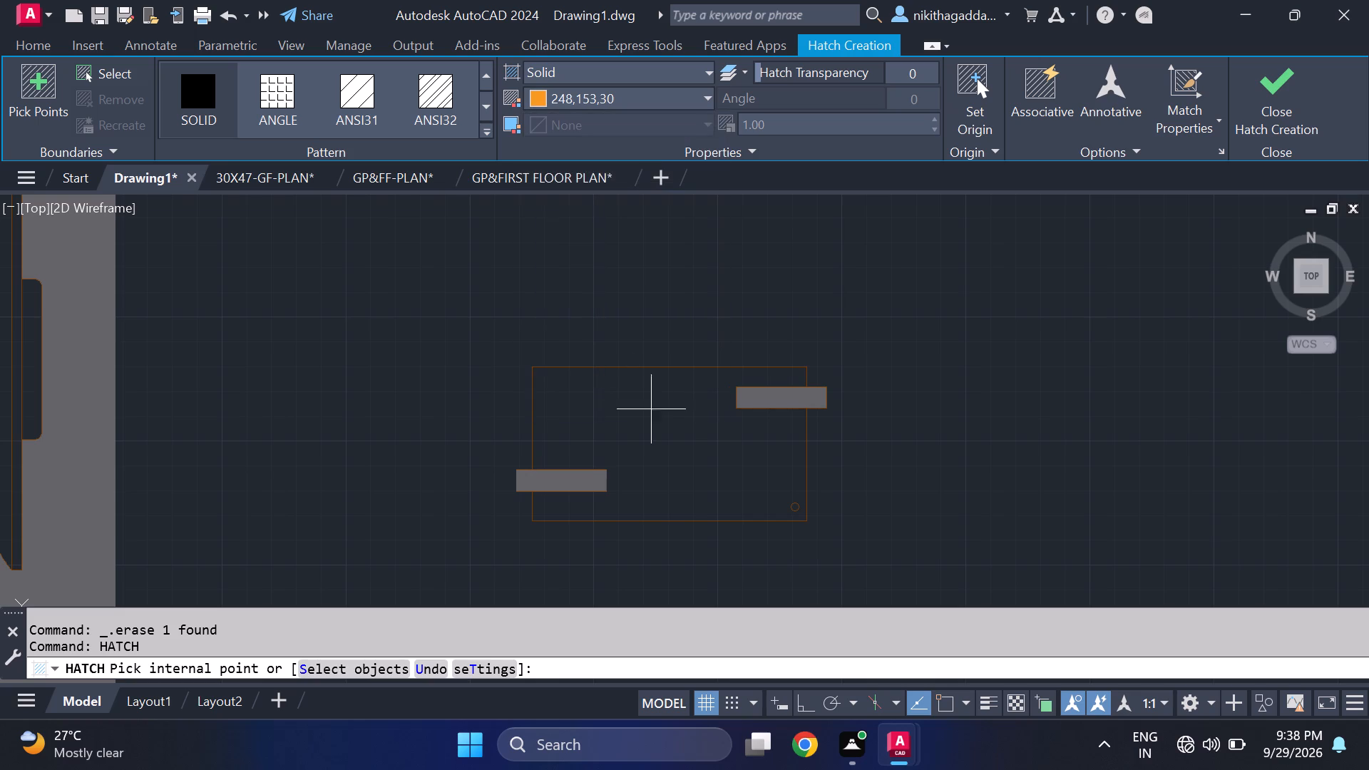
click(655, 414)
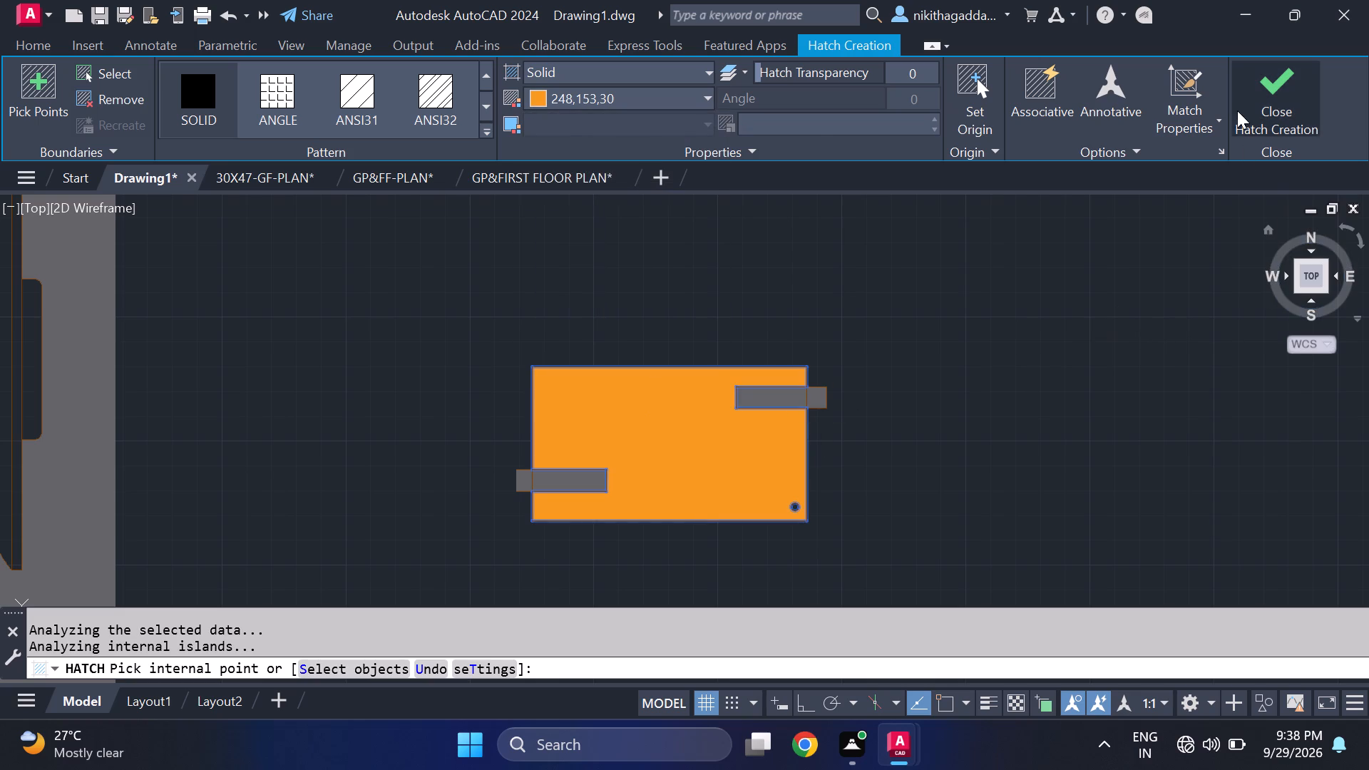
click(1235, 106)
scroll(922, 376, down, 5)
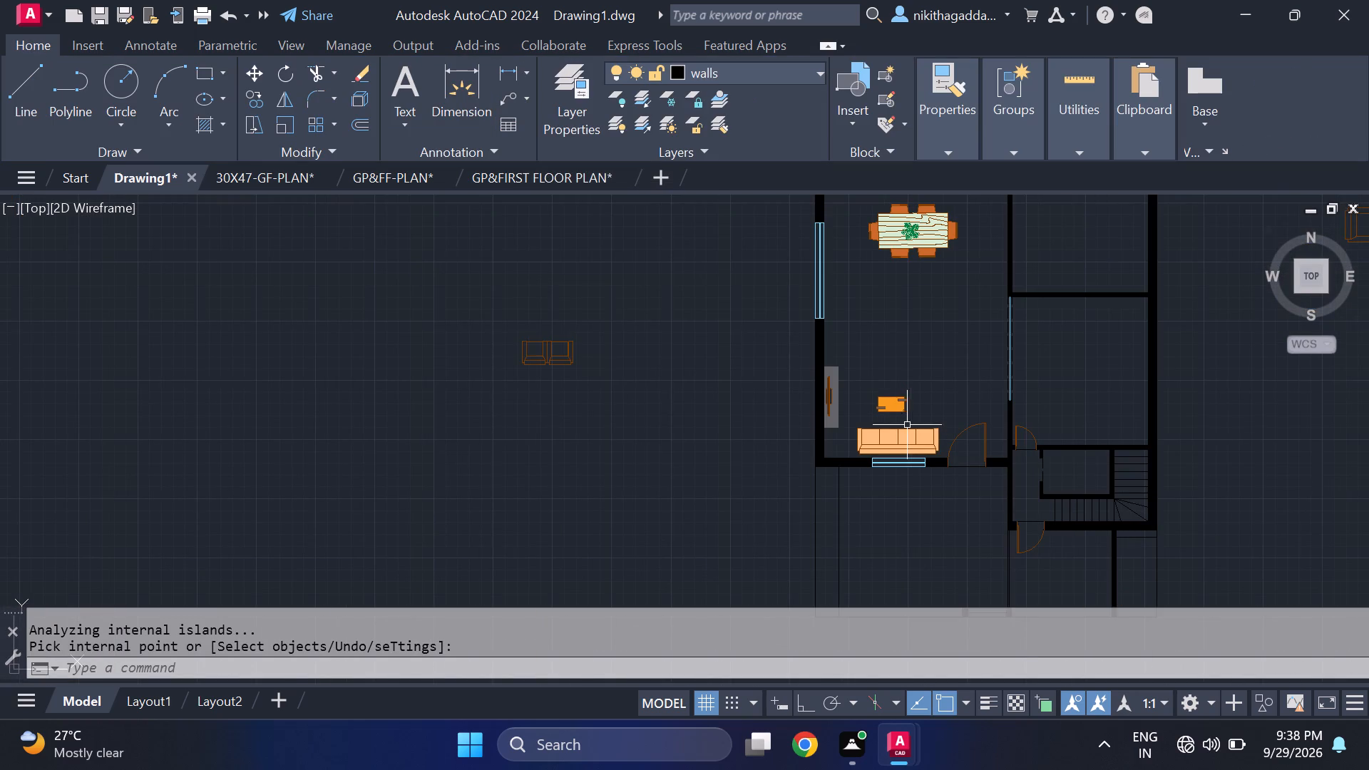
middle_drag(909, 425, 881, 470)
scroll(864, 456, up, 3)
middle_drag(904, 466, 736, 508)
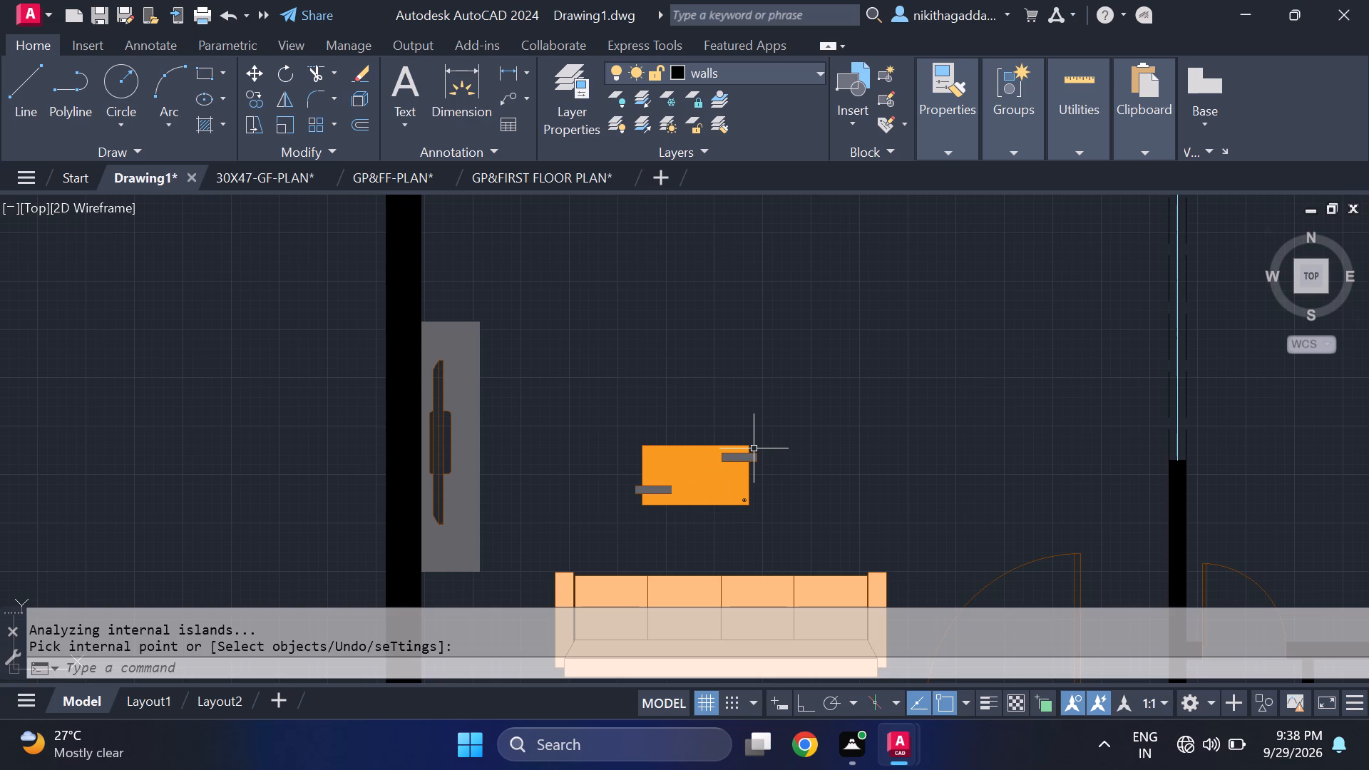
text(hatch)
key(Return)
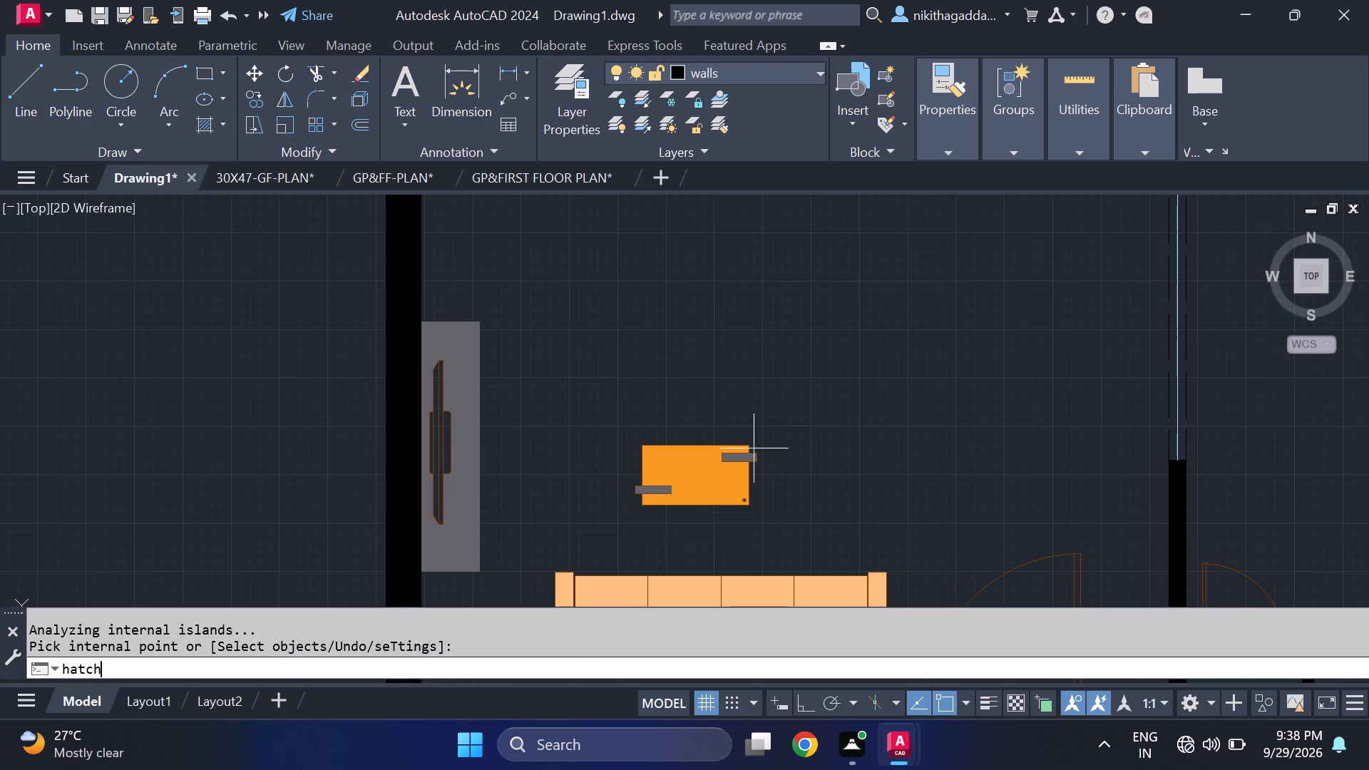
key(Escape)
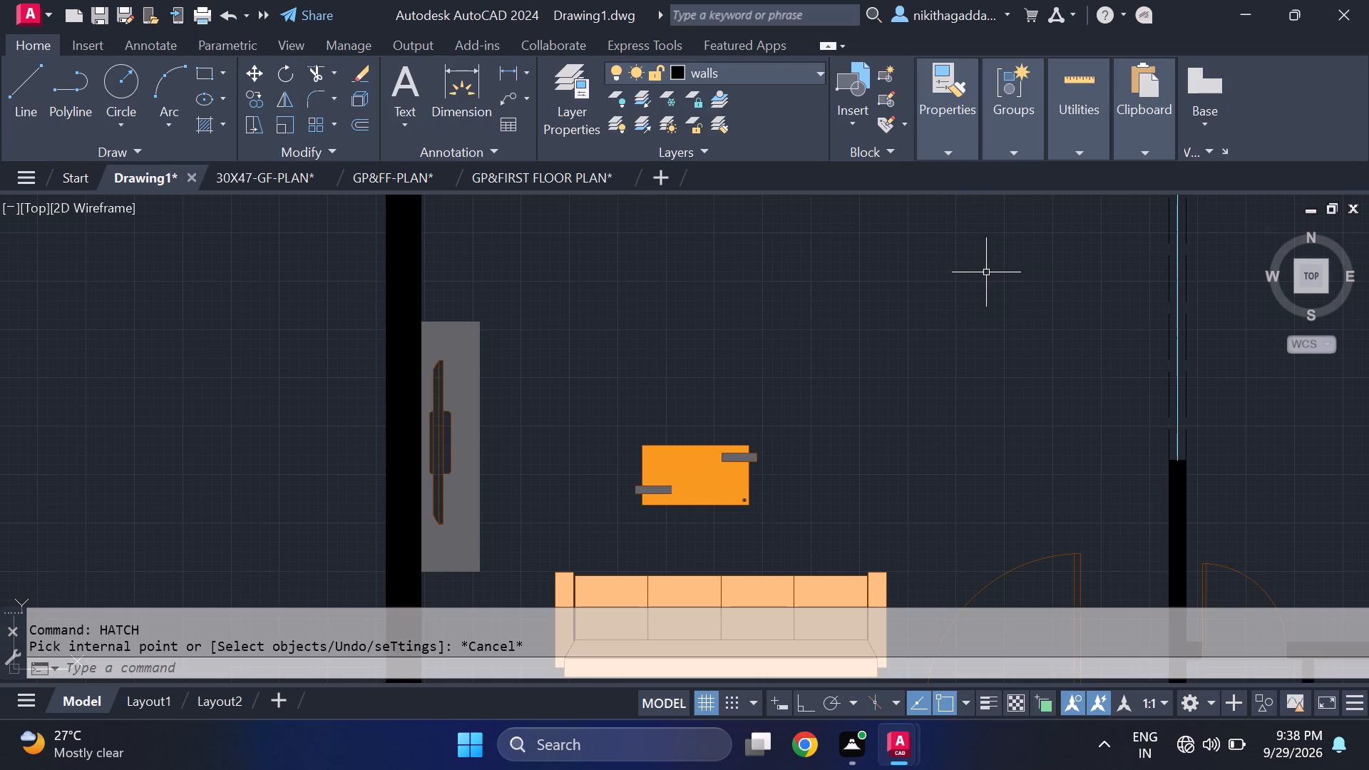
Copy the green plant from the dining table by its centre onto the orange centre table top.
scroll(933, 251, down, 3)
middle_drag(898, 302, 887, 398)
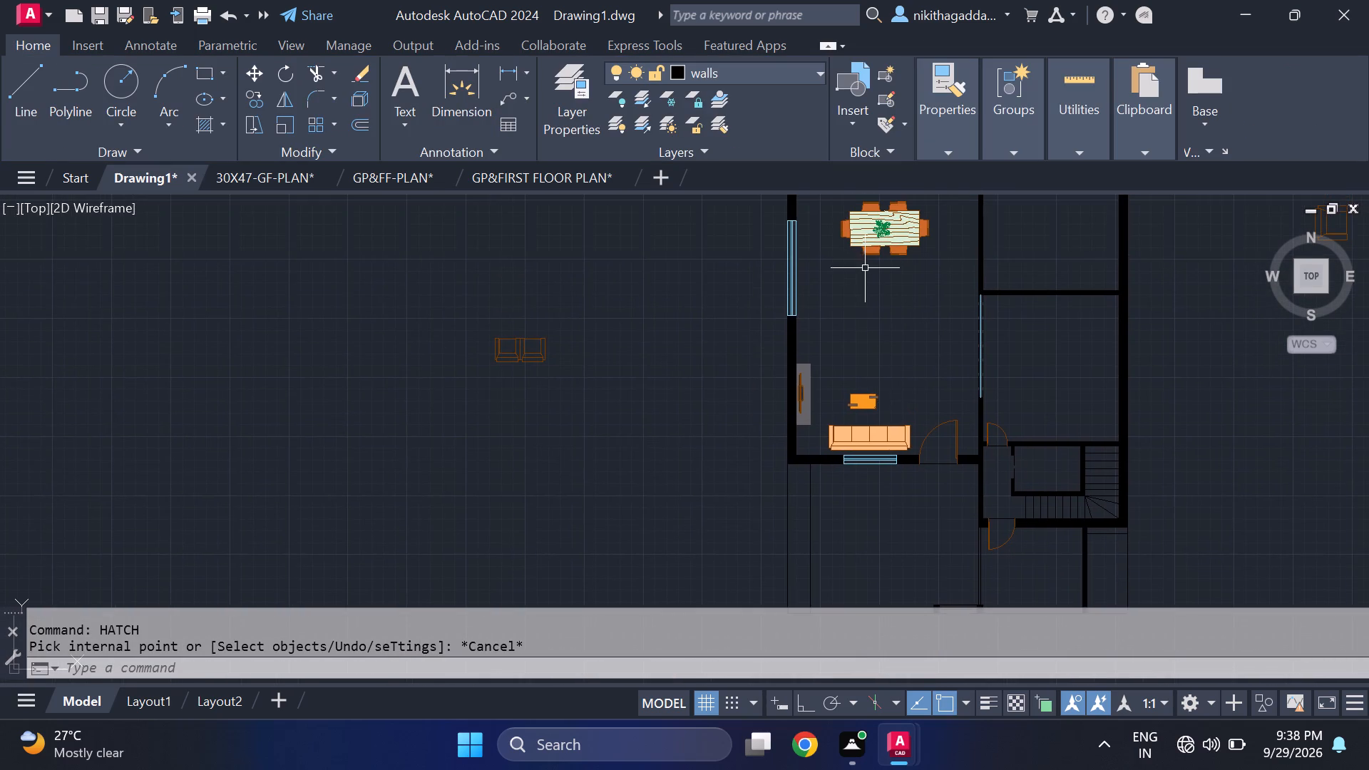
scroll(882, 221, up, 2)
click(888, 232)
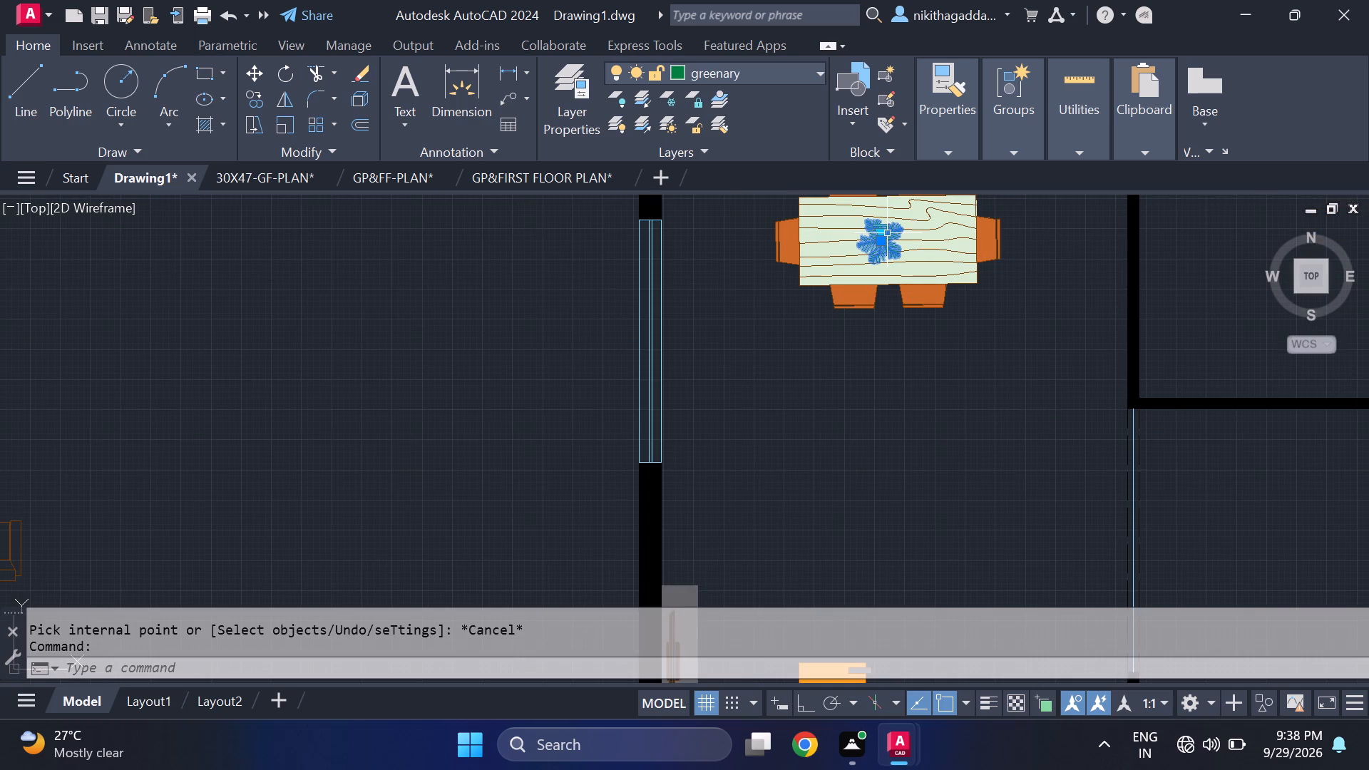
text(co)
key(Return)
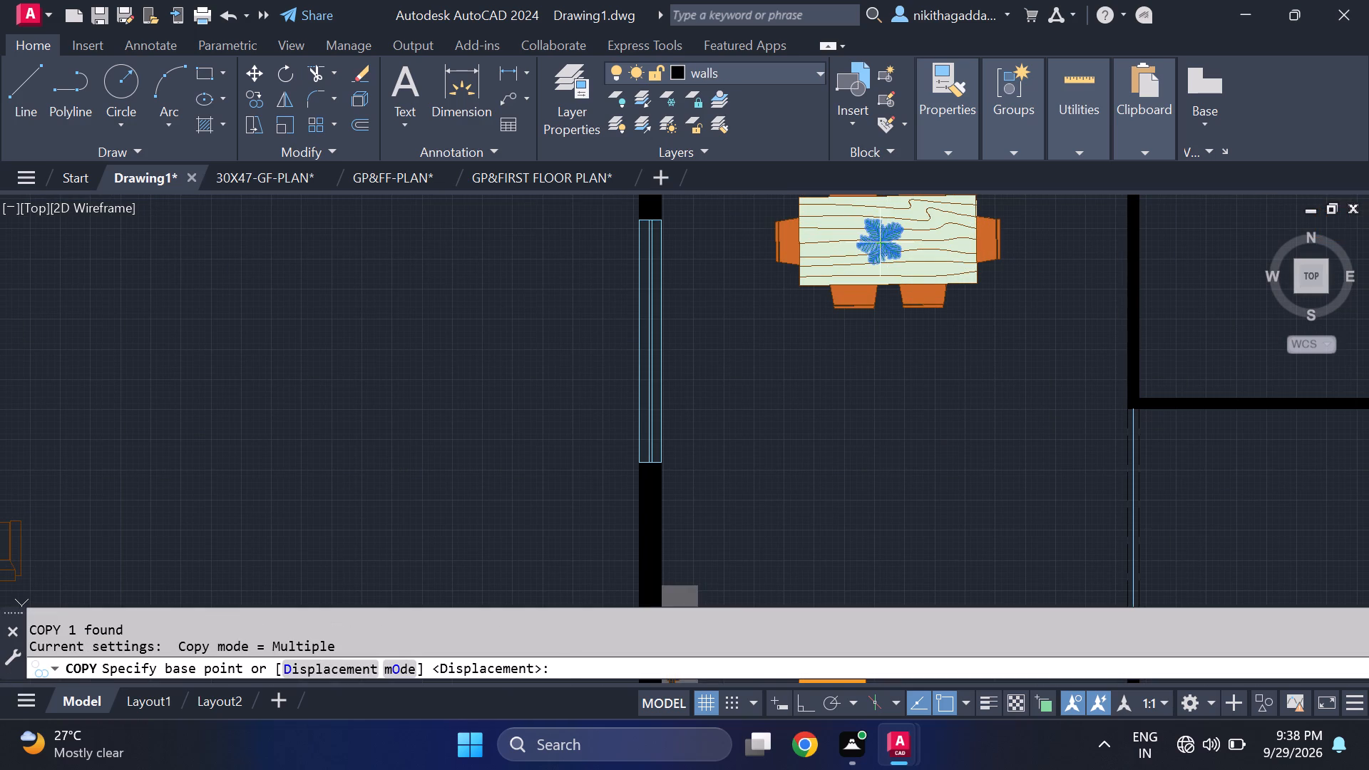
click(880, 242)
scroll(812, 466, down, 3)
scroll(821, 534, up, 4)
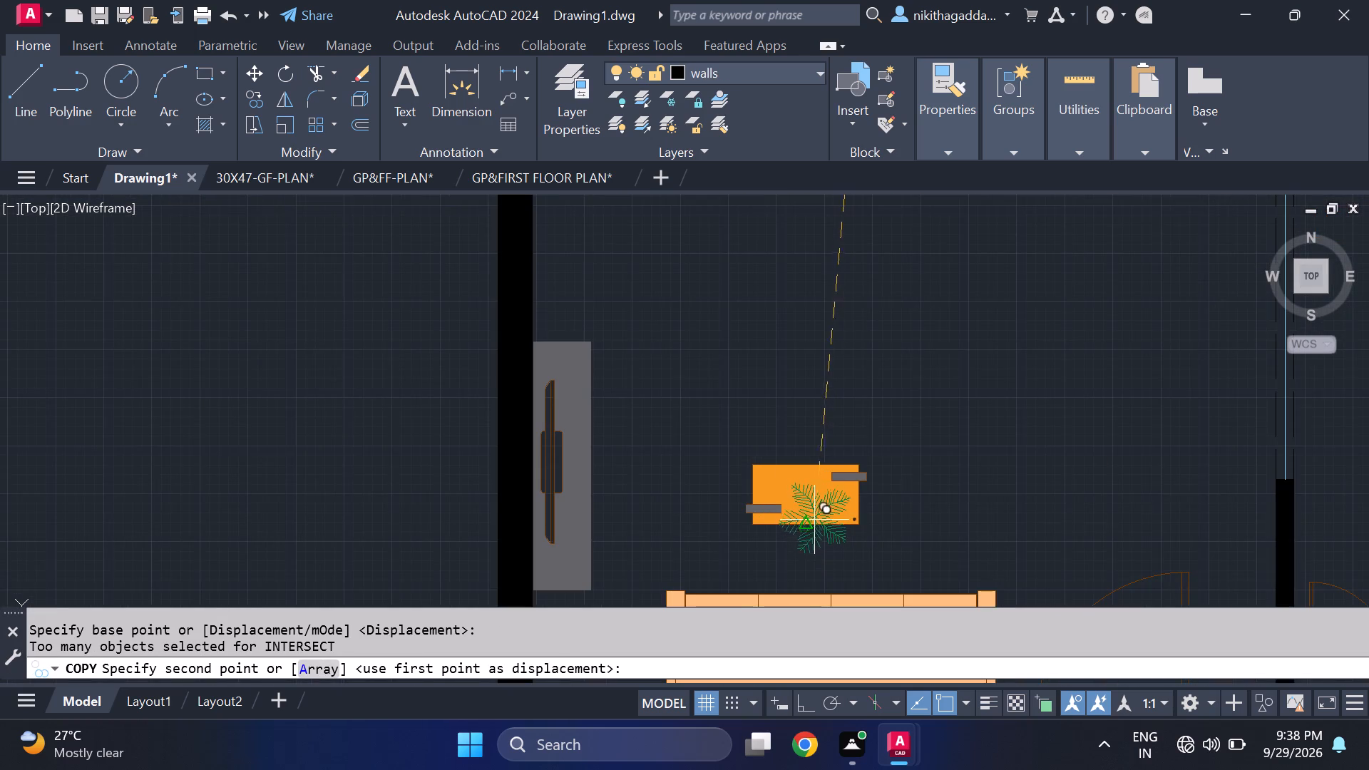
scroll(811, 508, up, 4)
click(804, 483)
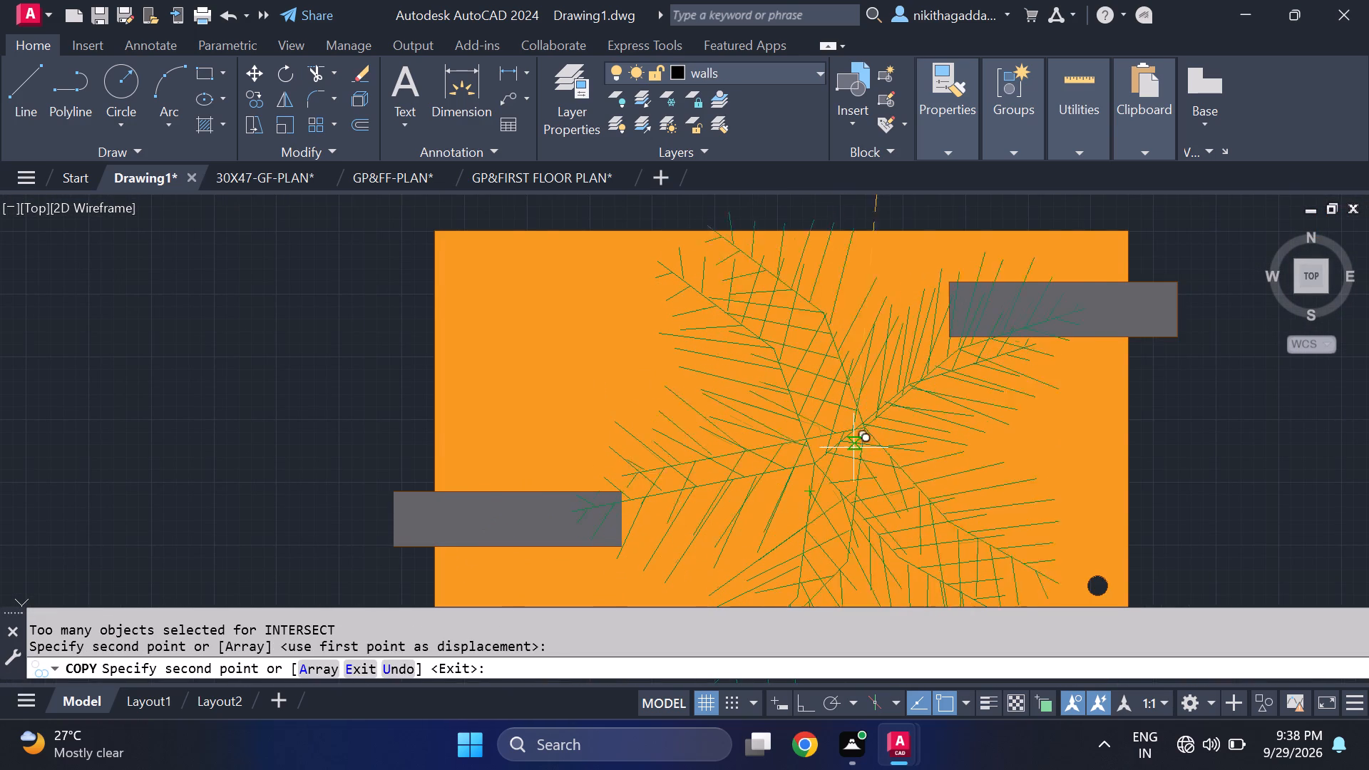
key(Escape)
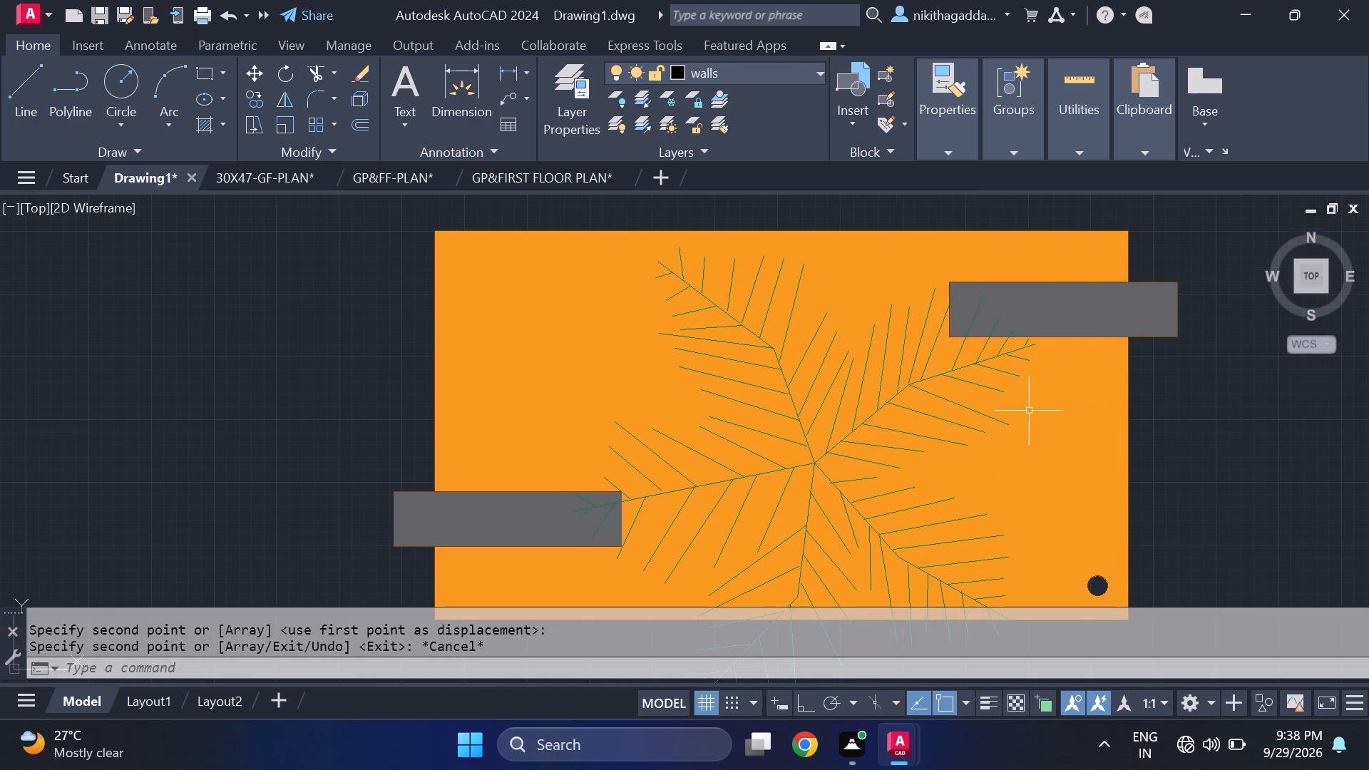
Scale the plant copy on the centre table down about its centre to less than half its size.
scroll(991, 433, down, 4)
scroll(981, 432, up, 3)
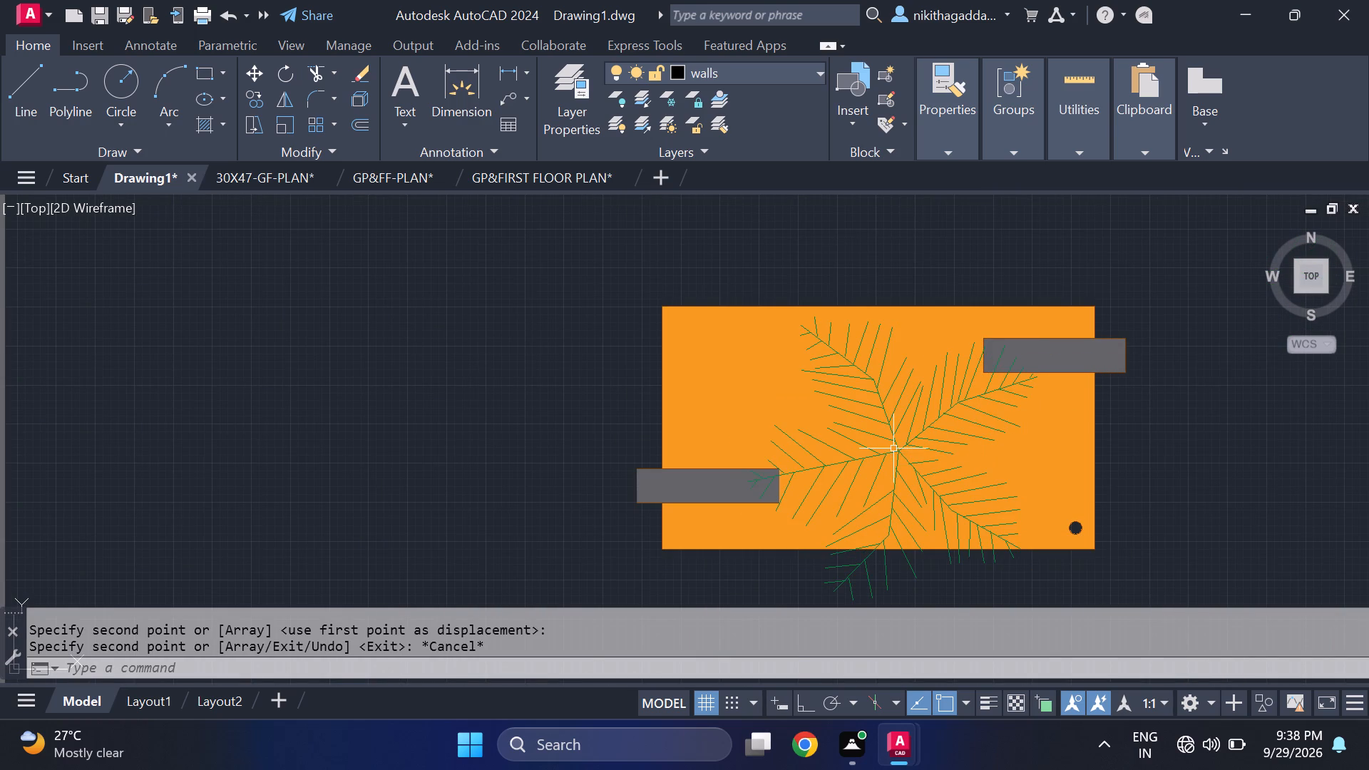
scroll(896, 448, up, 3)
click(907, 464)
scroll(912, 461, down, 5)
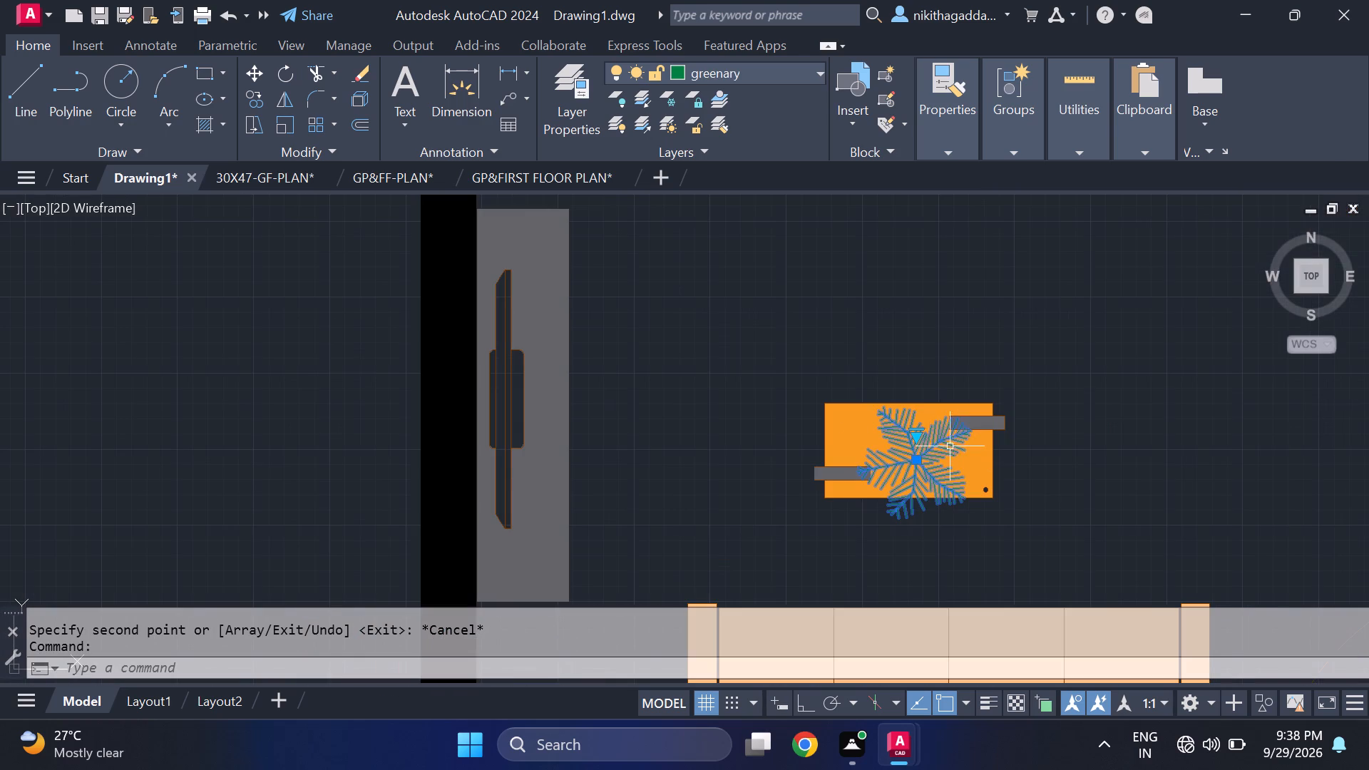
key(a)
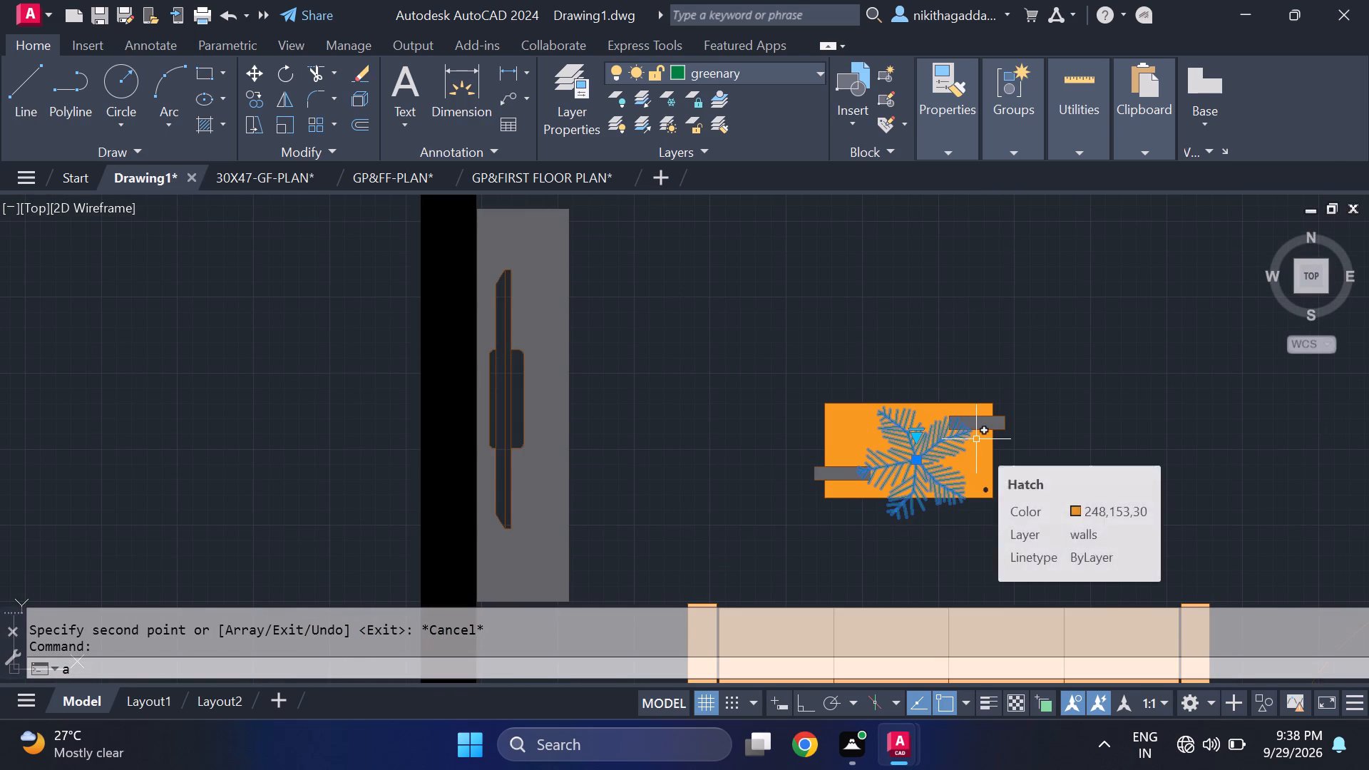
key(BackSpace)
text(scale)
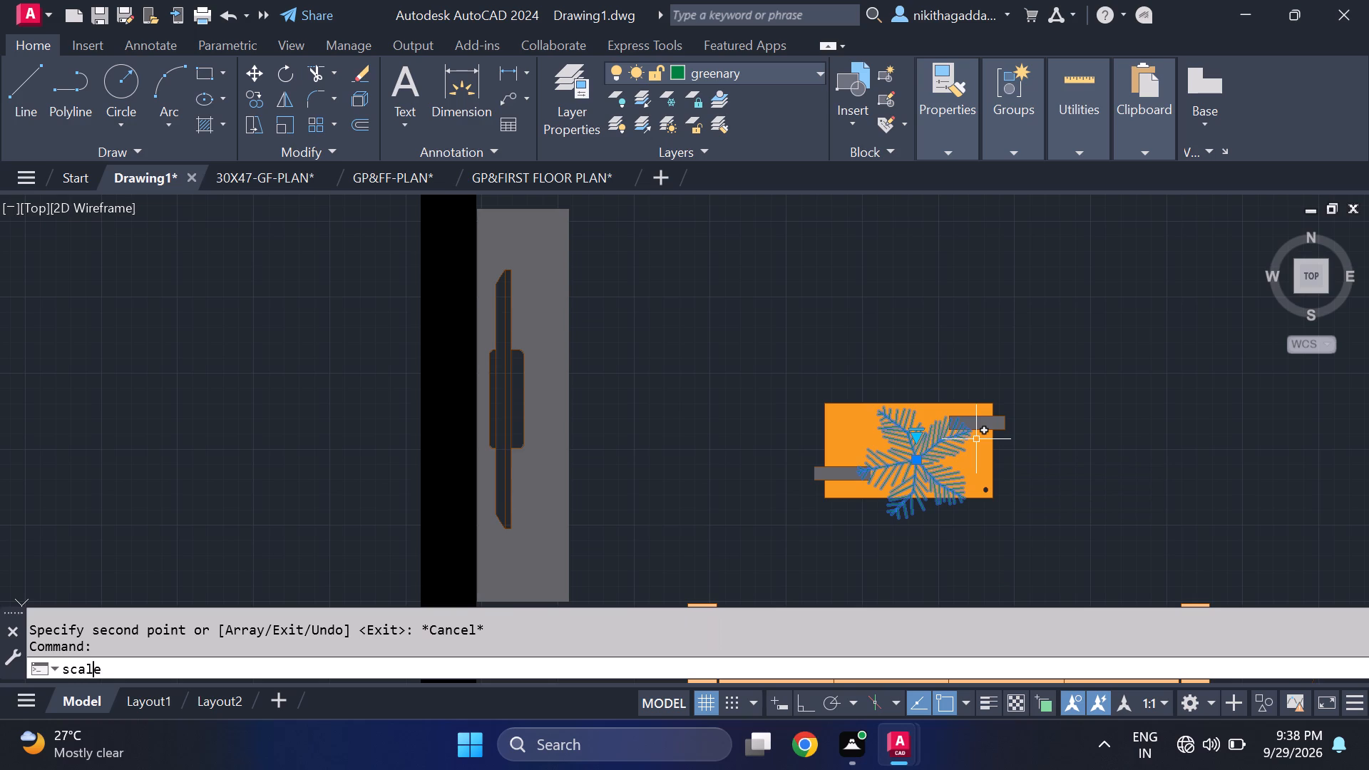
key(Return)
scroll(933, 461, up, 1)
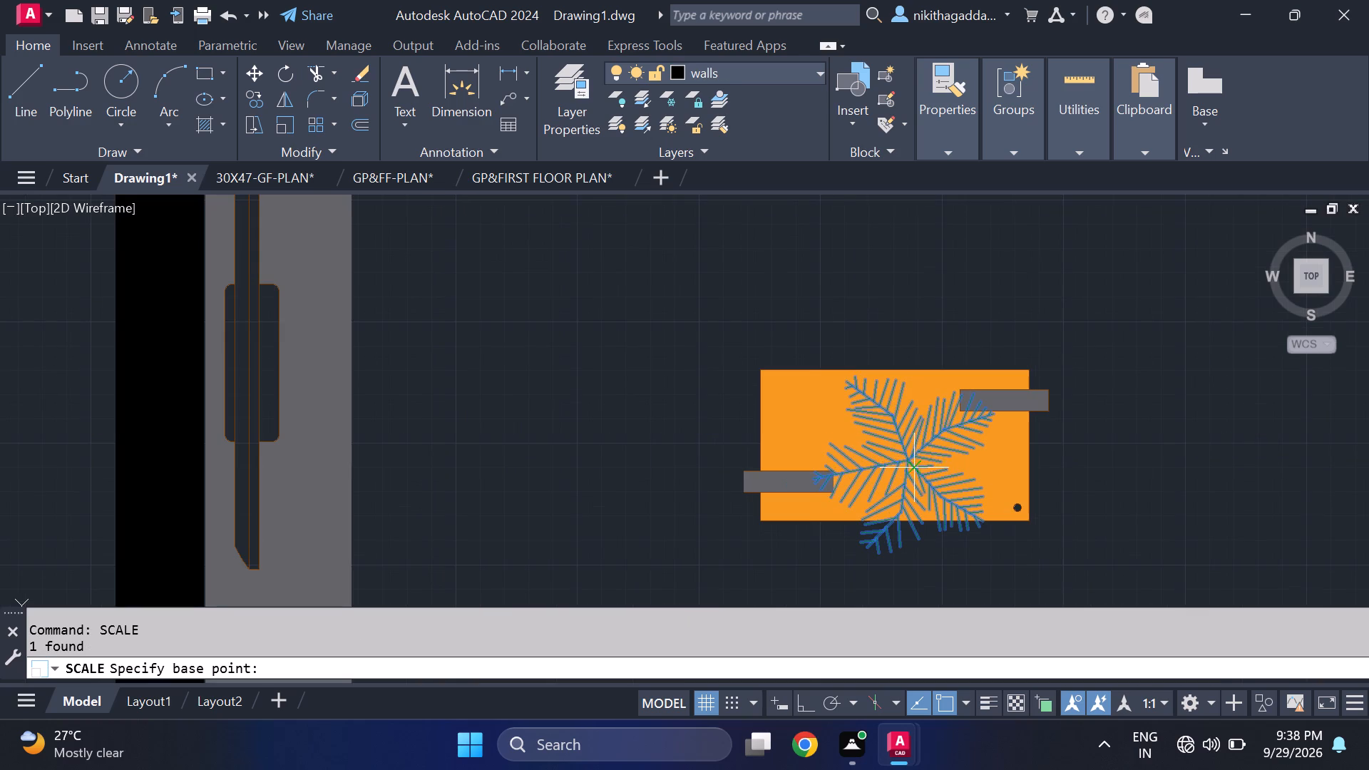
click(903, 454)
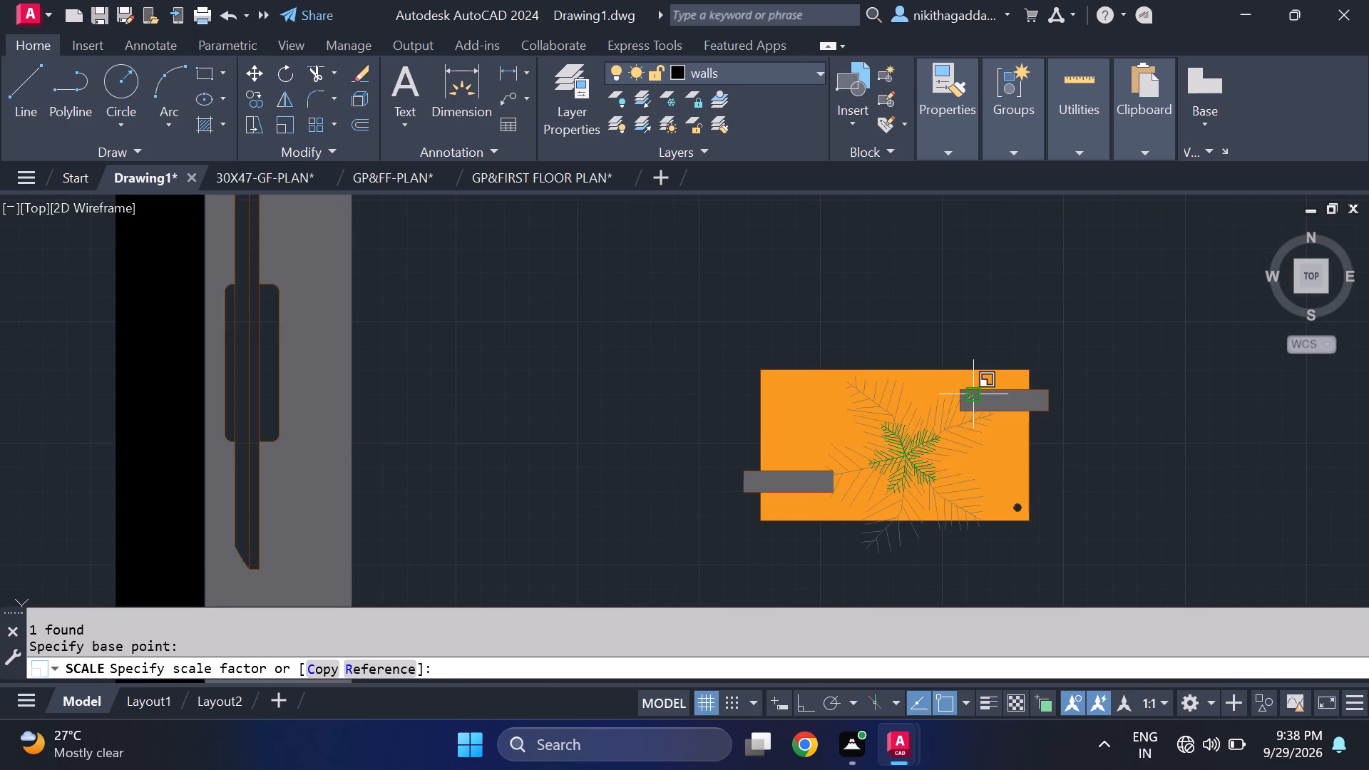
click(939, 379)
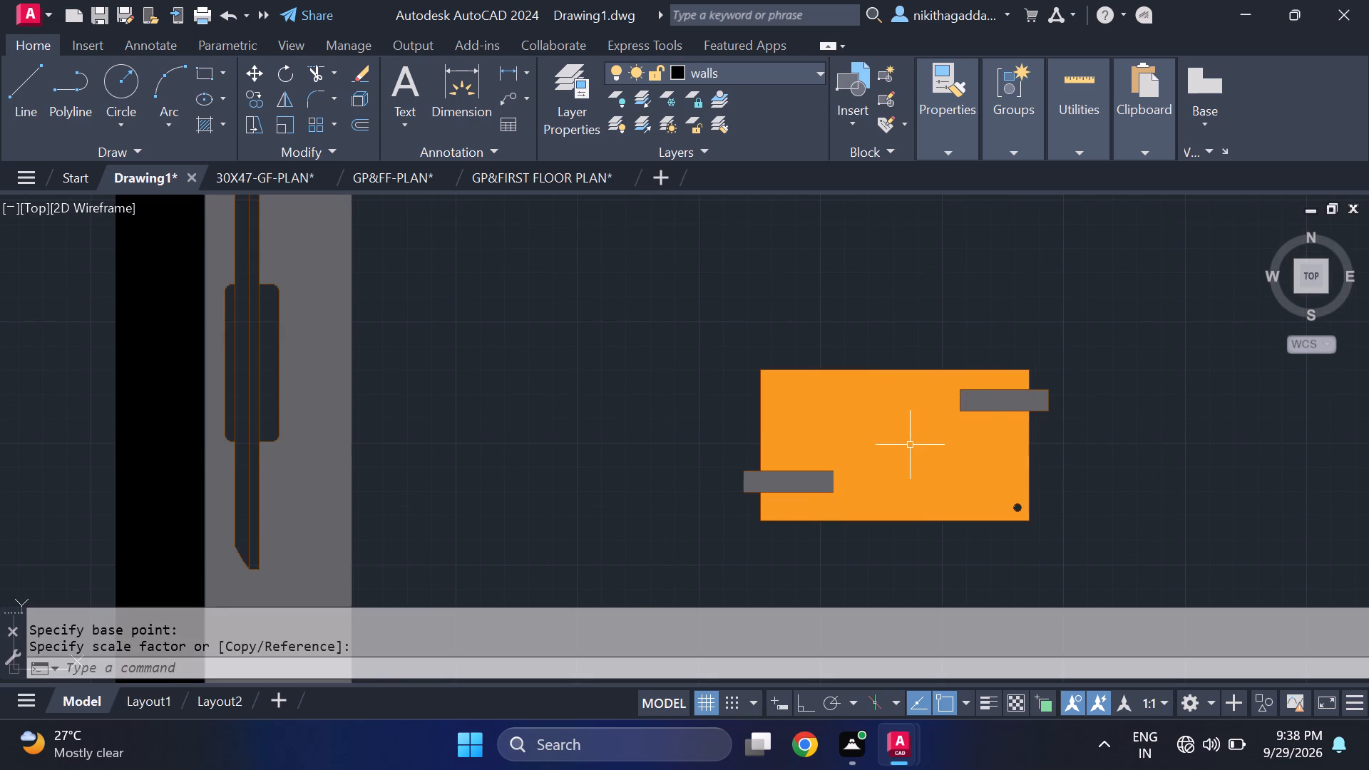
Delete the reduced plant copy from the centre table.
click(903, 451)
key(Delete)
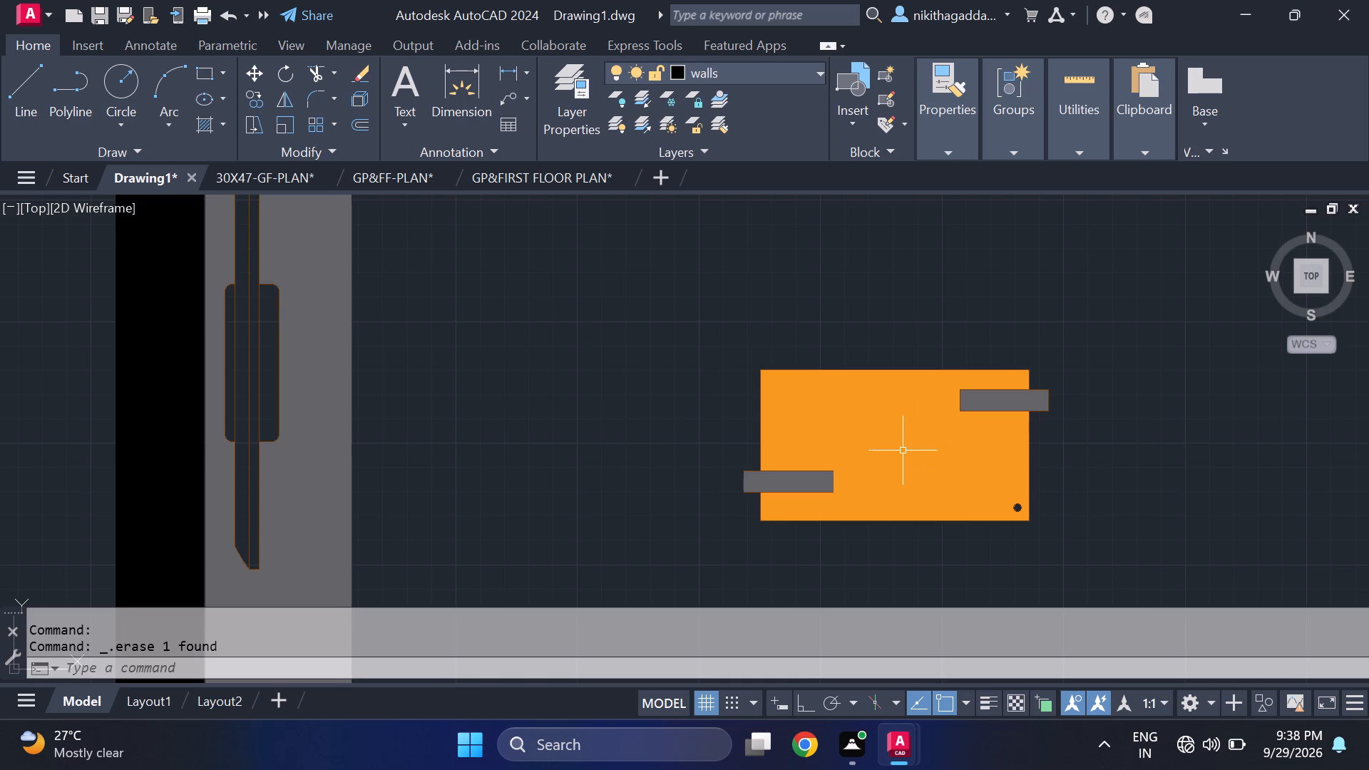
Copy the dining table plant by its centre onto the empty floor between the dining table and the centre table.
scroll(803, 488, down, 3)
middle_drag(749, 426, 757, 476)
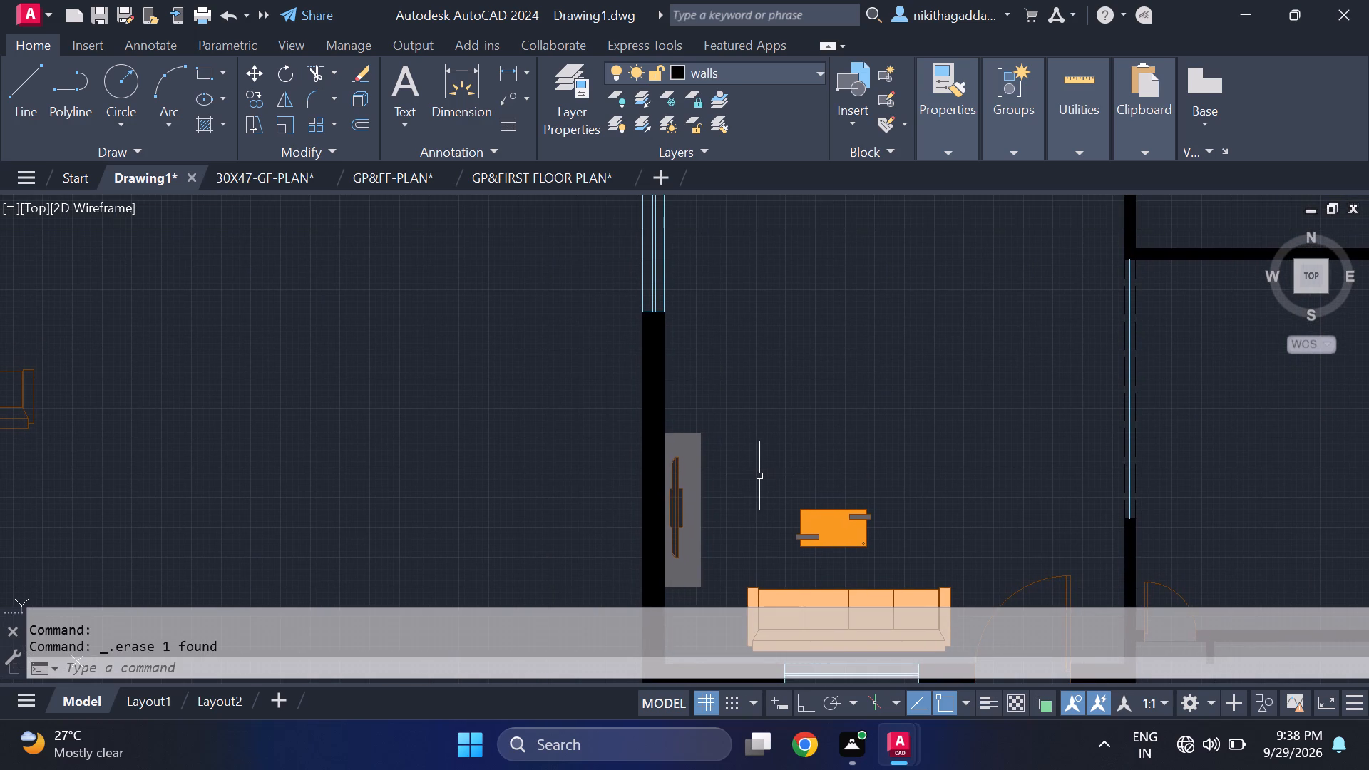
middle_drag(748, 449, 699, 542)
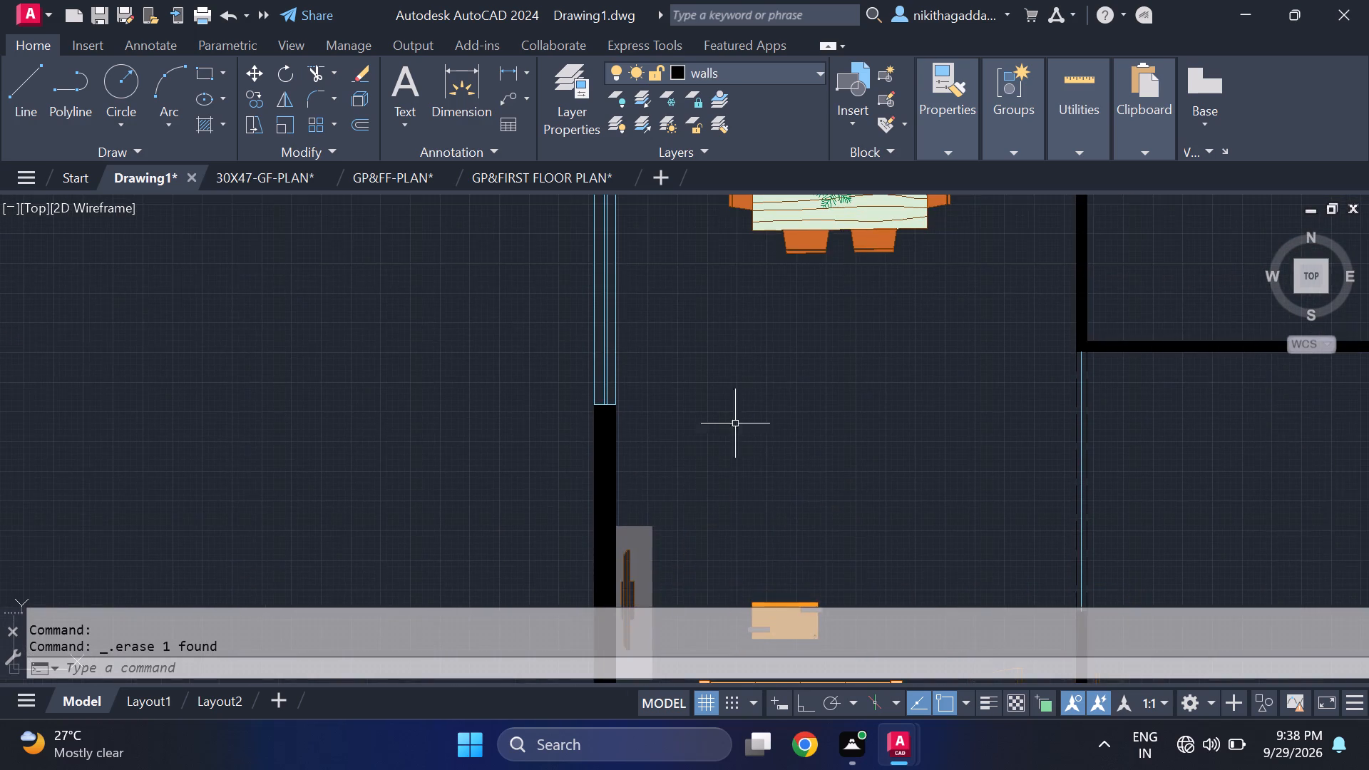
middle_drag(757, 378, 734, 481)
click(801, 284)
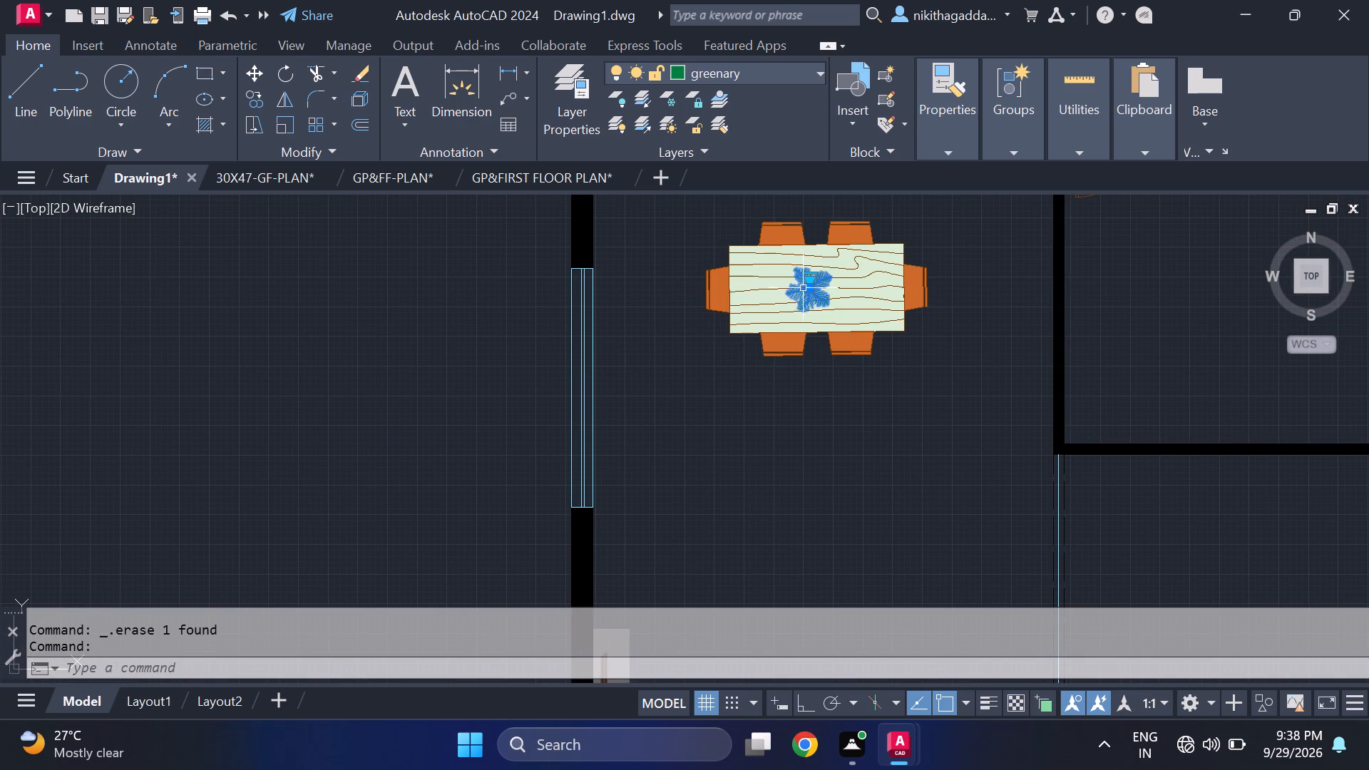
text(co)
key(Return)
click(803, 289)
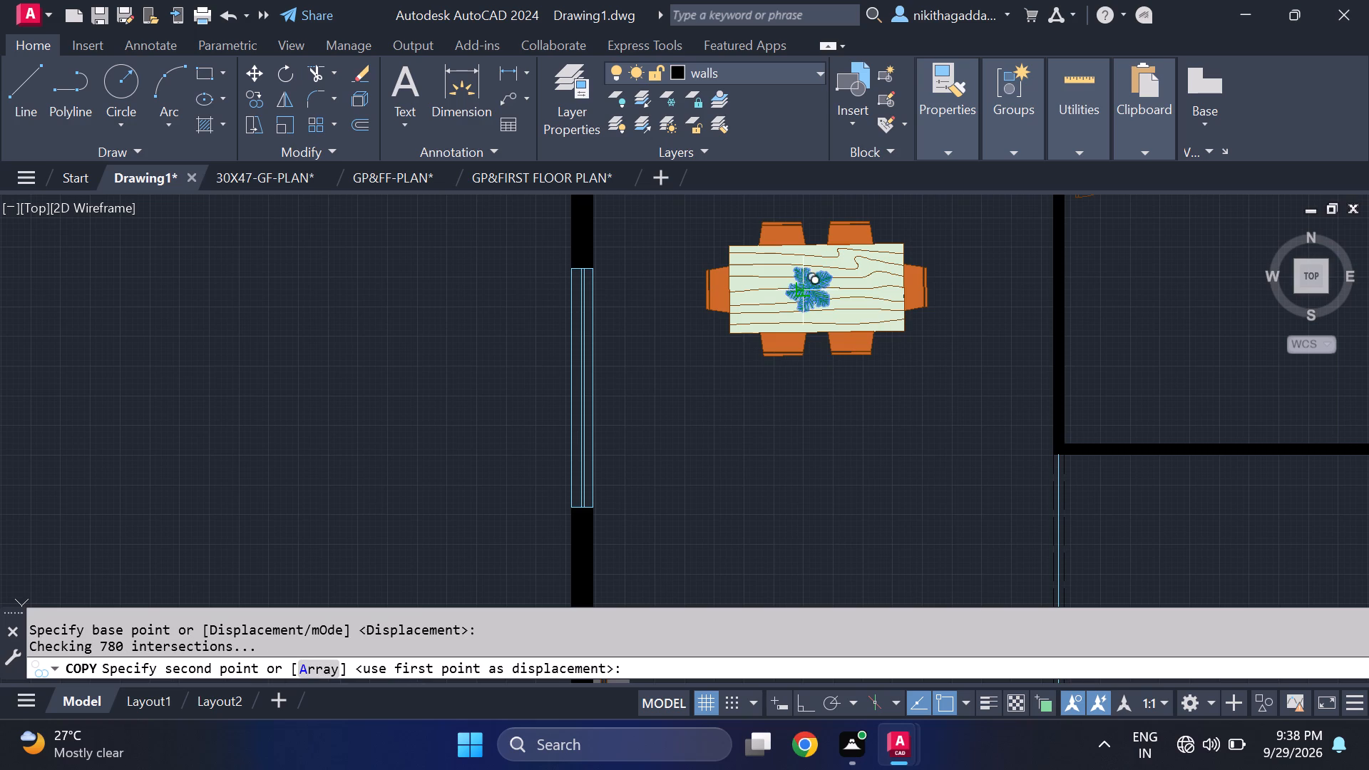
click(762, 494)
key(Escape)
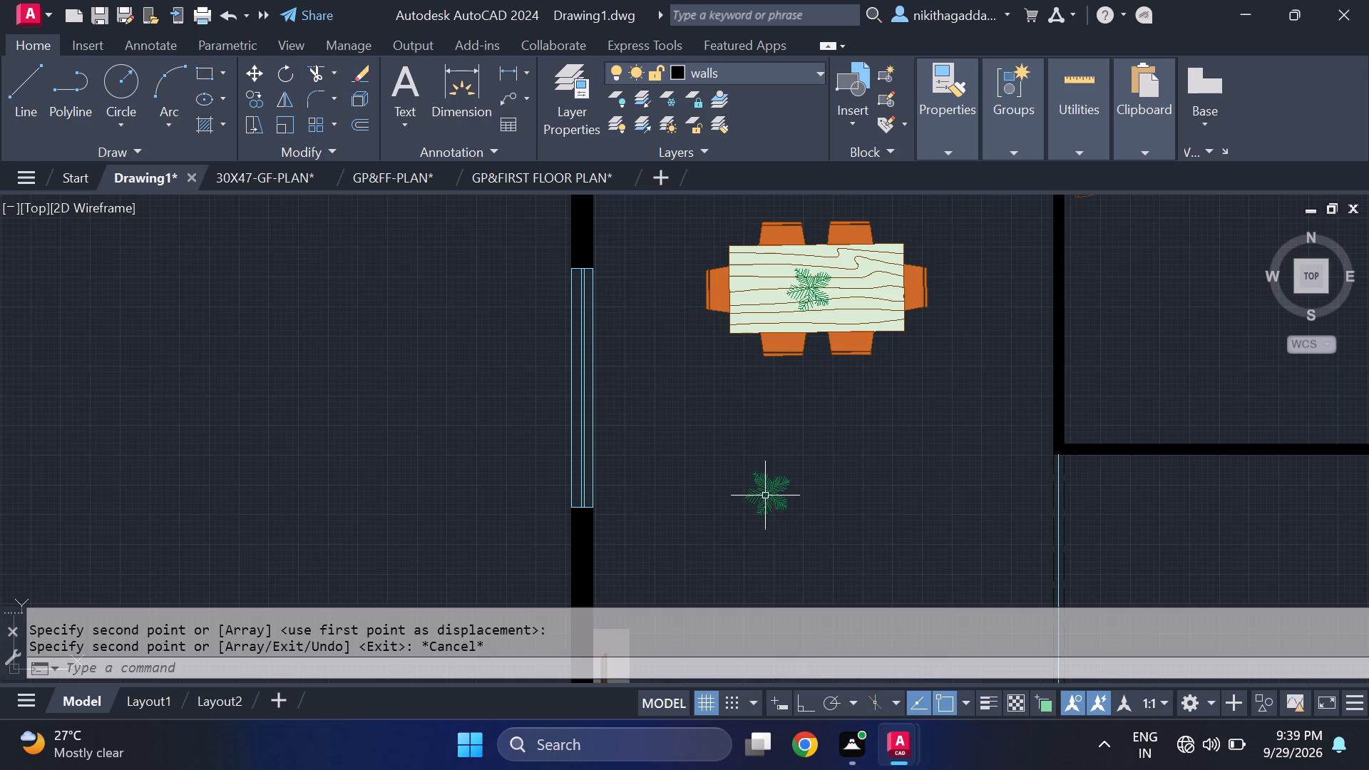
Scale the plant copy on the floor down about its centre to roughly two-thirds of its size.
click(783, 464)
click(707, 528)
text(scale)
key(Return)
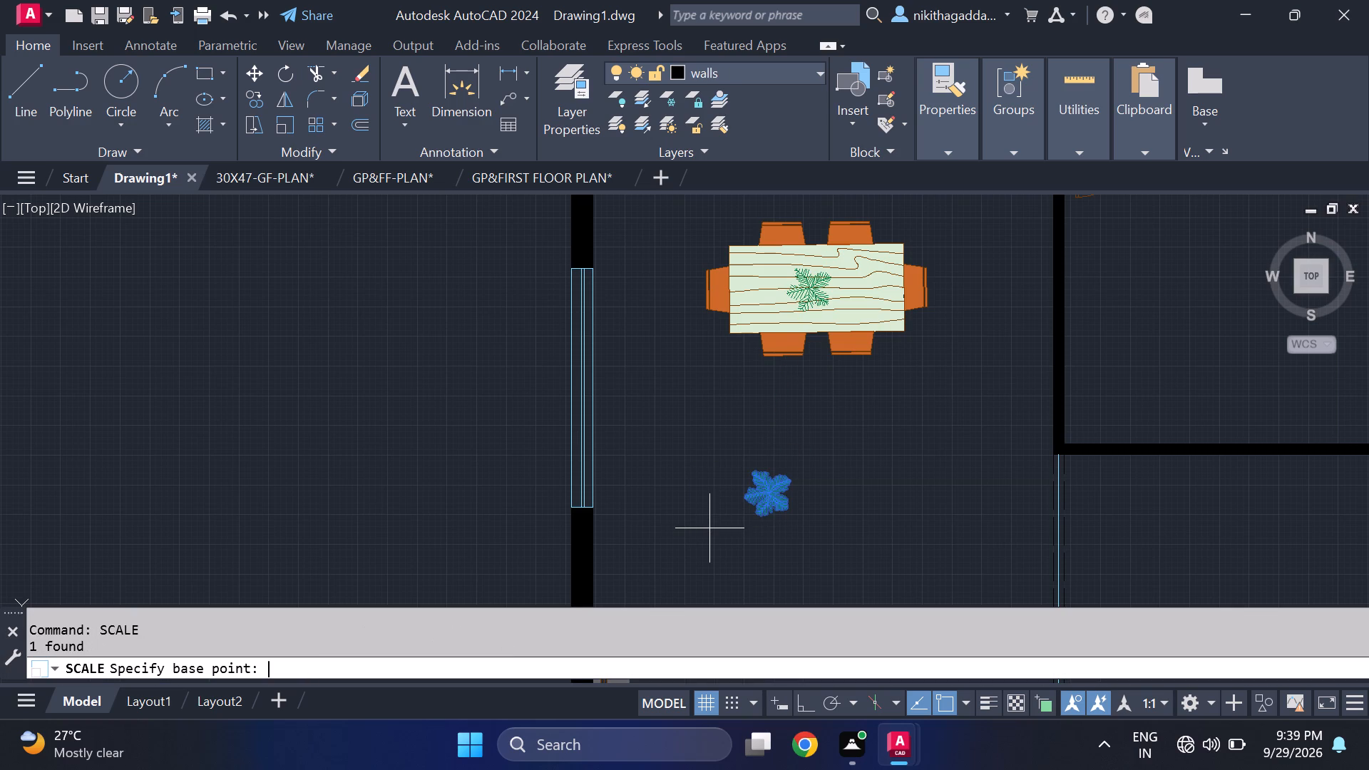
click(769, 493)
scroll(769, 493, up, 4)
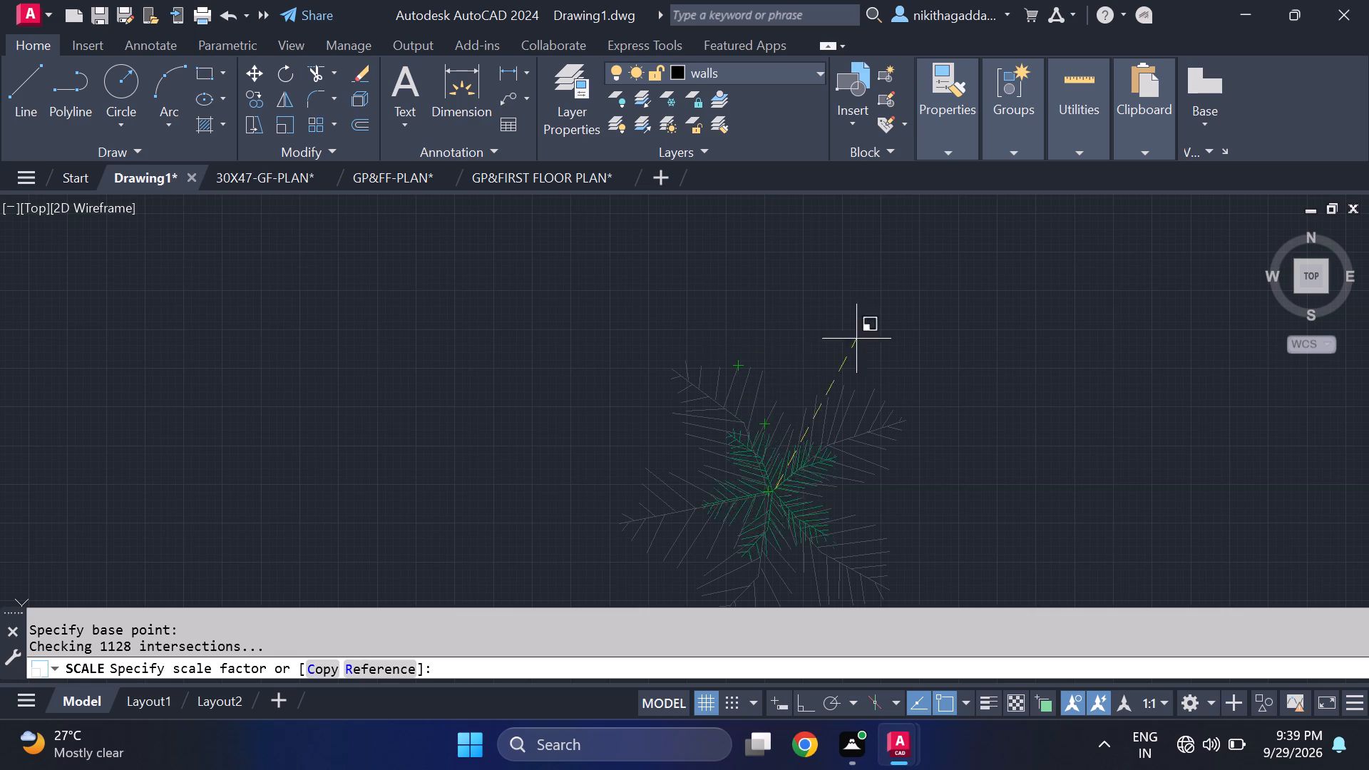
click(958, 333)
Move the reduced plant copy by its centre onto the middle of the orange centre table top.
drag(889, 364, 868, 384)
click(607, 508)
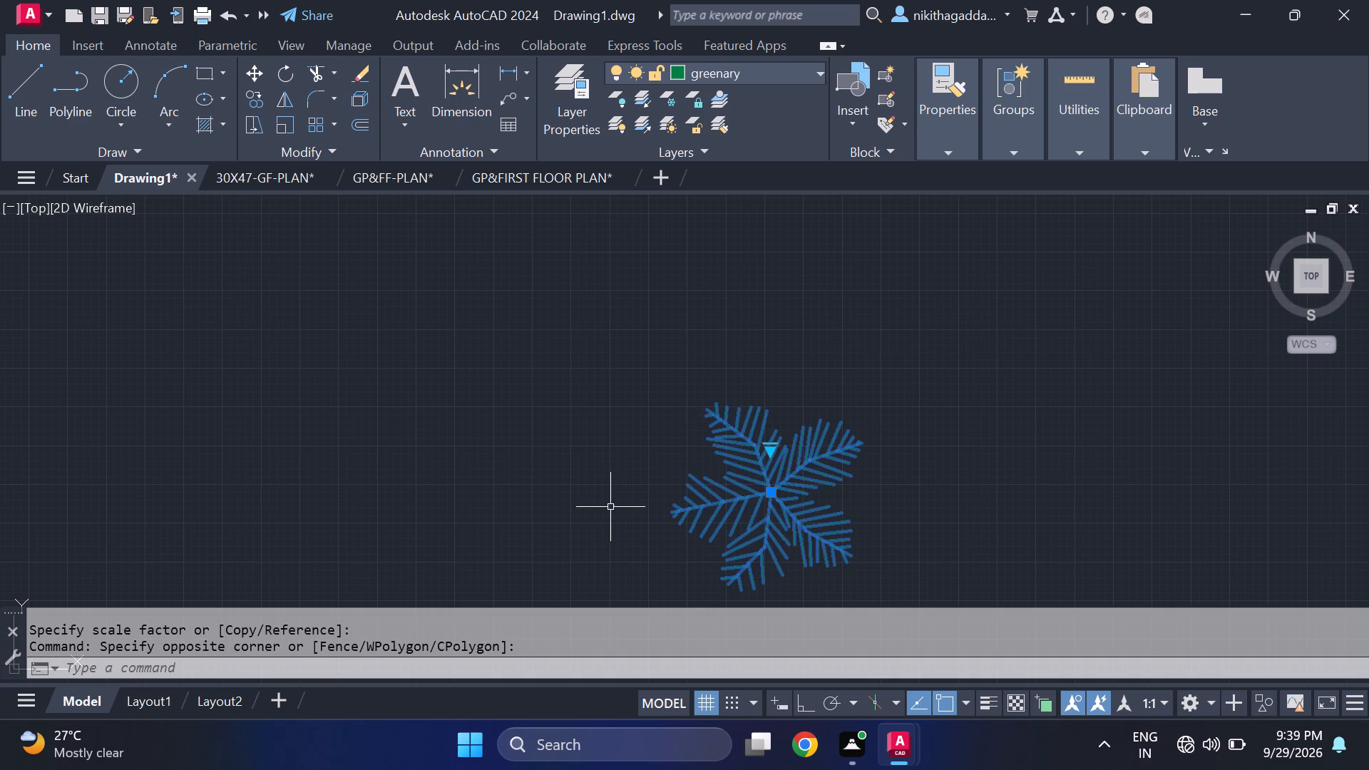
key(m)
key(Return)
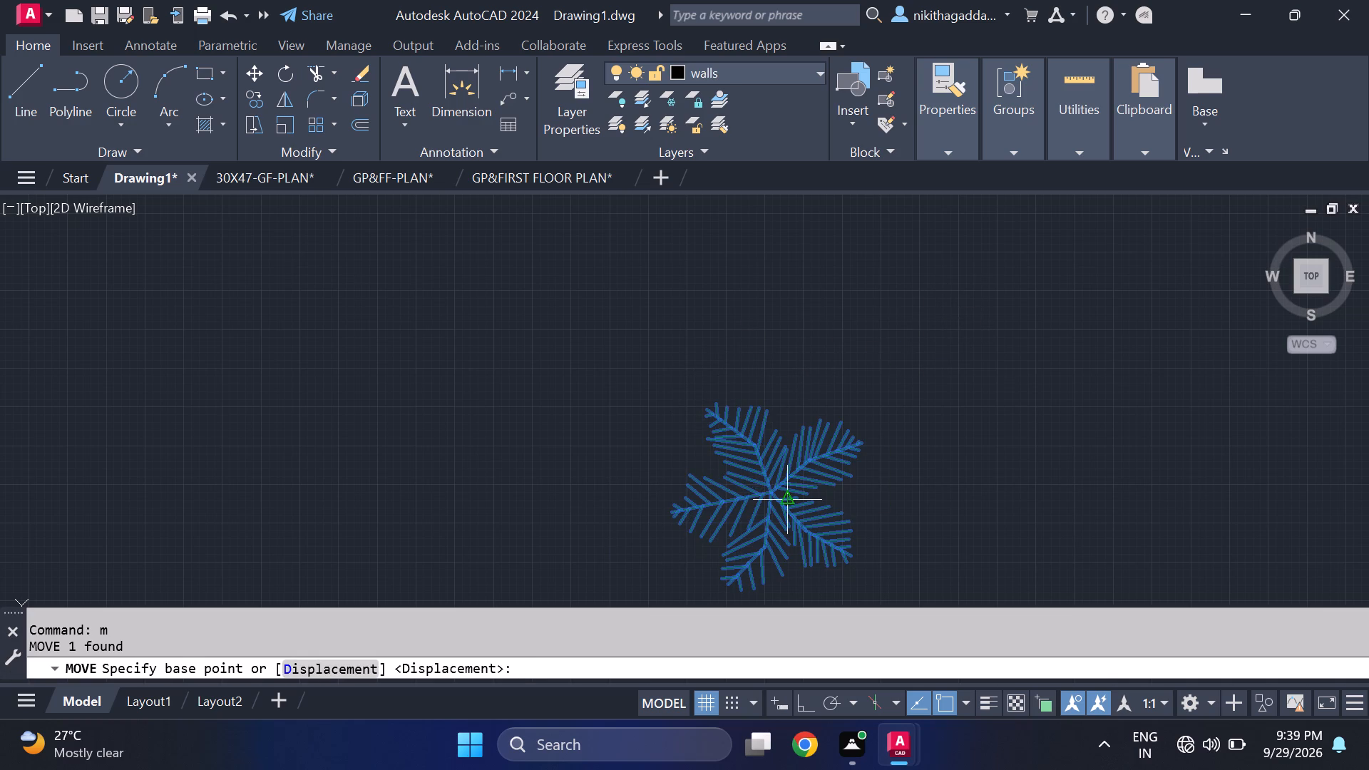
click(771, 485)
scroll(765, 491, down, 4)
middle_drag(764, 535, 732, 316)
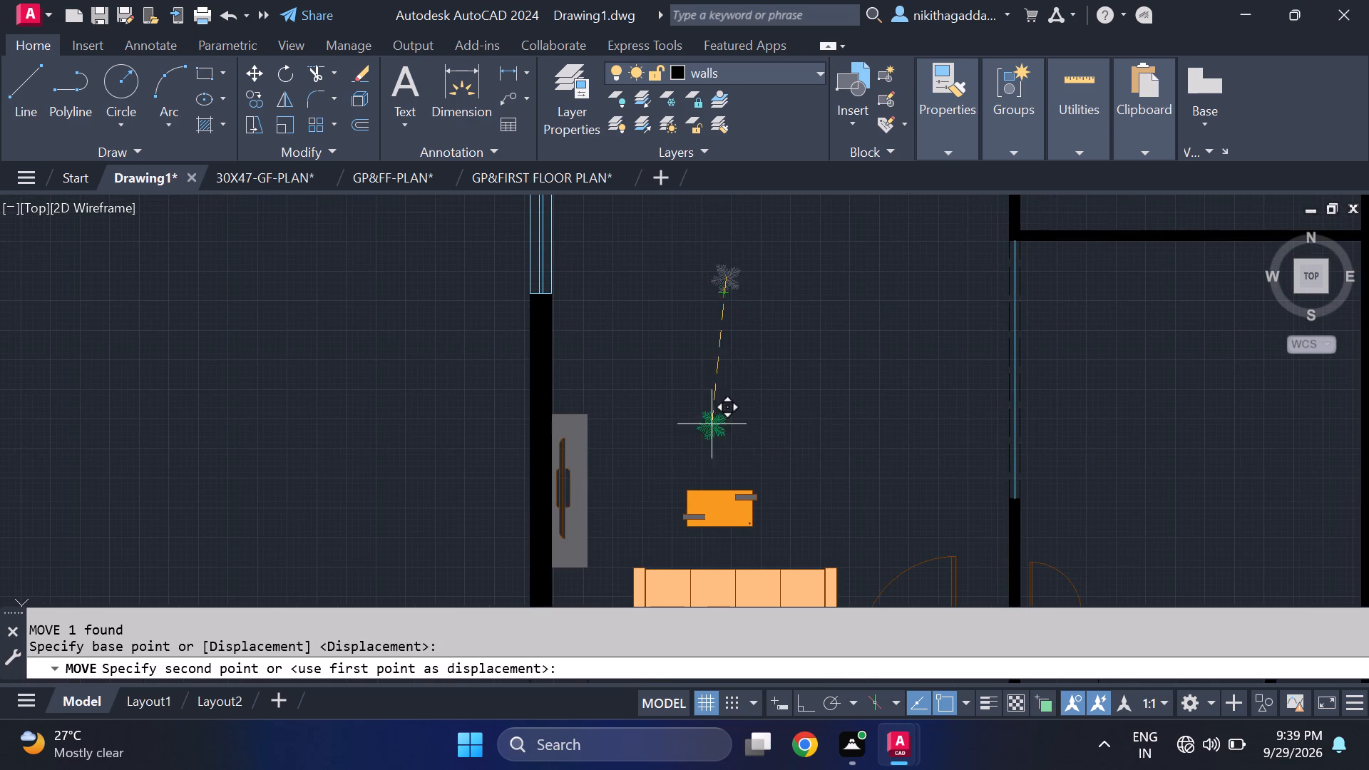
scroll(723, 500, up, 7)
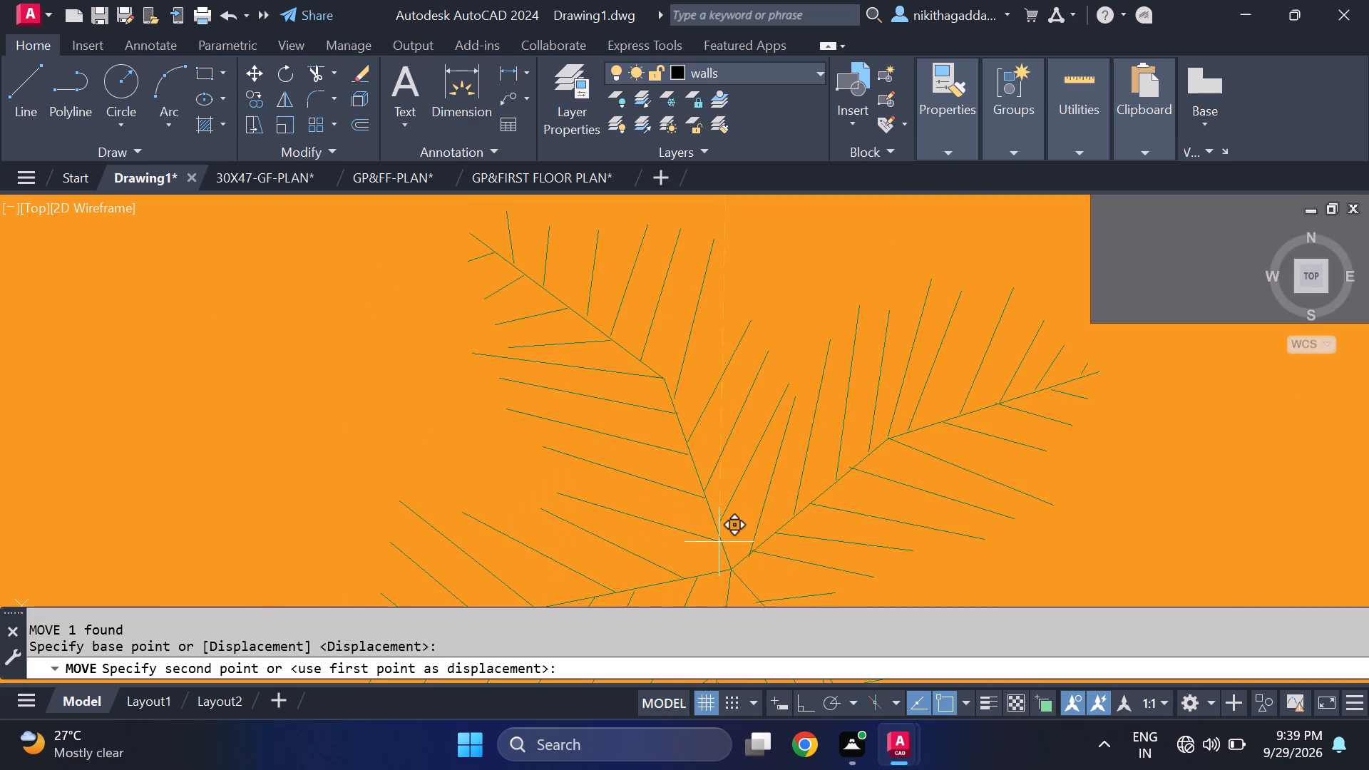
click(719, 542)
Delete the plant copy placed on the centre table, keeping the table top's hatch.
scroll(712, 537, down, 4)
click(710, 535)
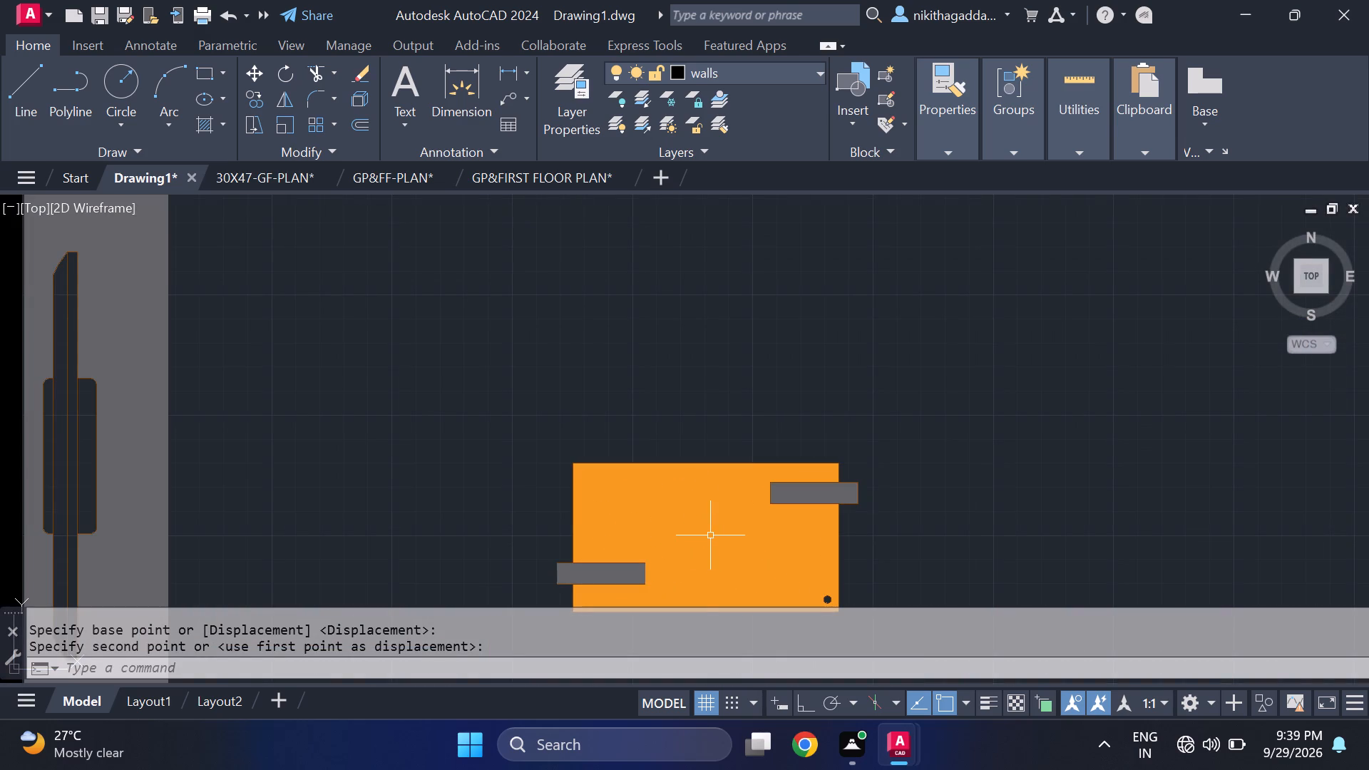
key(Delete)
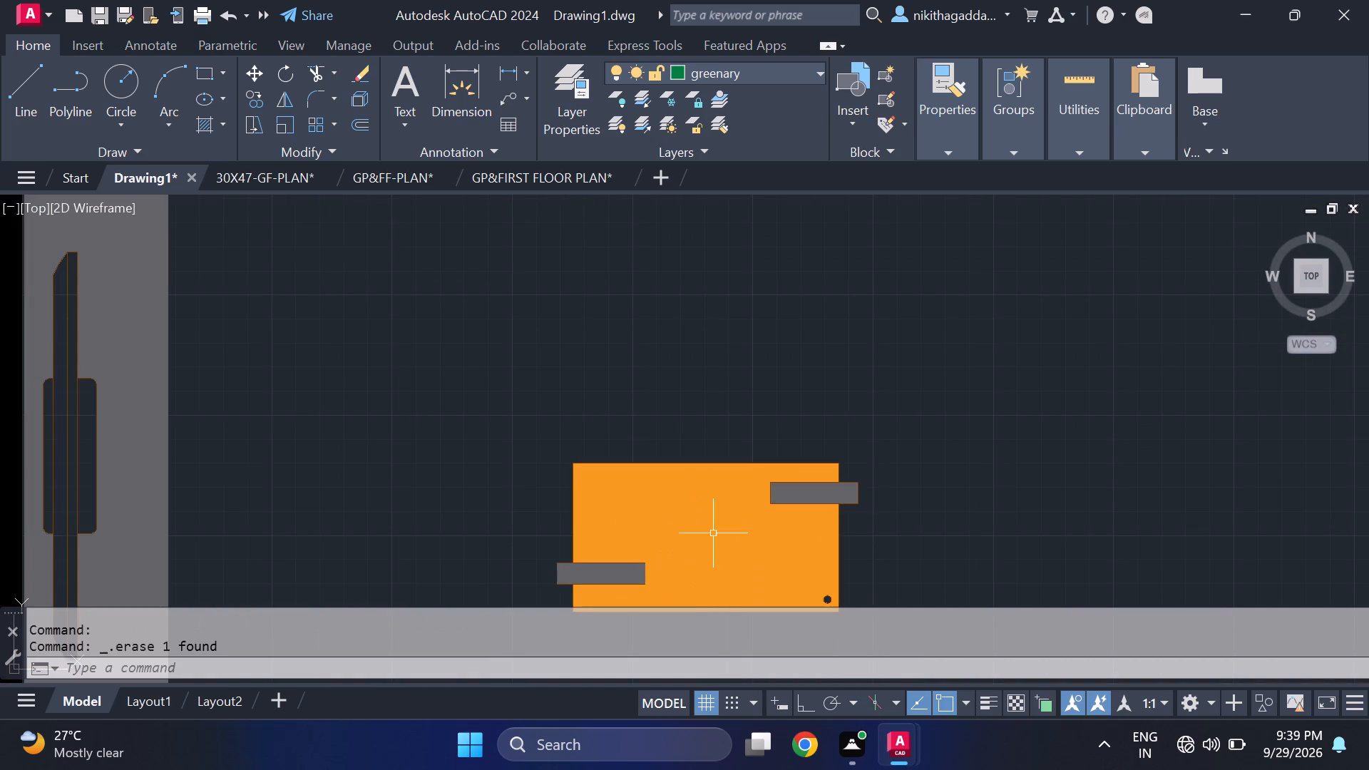
Delete the solid orange hatch from the living room centre table top.
click(713, 533)
key(Delete)
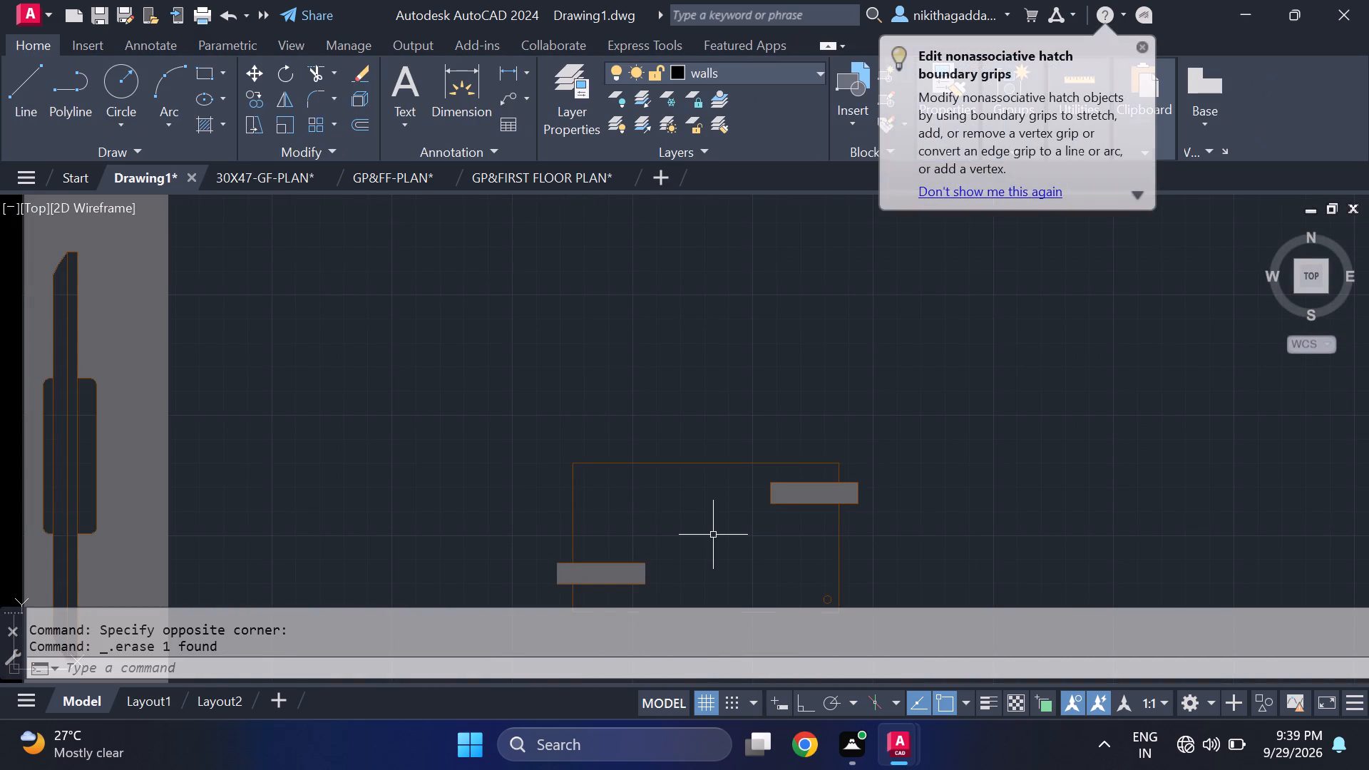
Copy the dining table plant by its centre onto the middle of the unfilled centre table top.
scroll(714, 535, down, 4)
scroll(723, 550, up, 4)
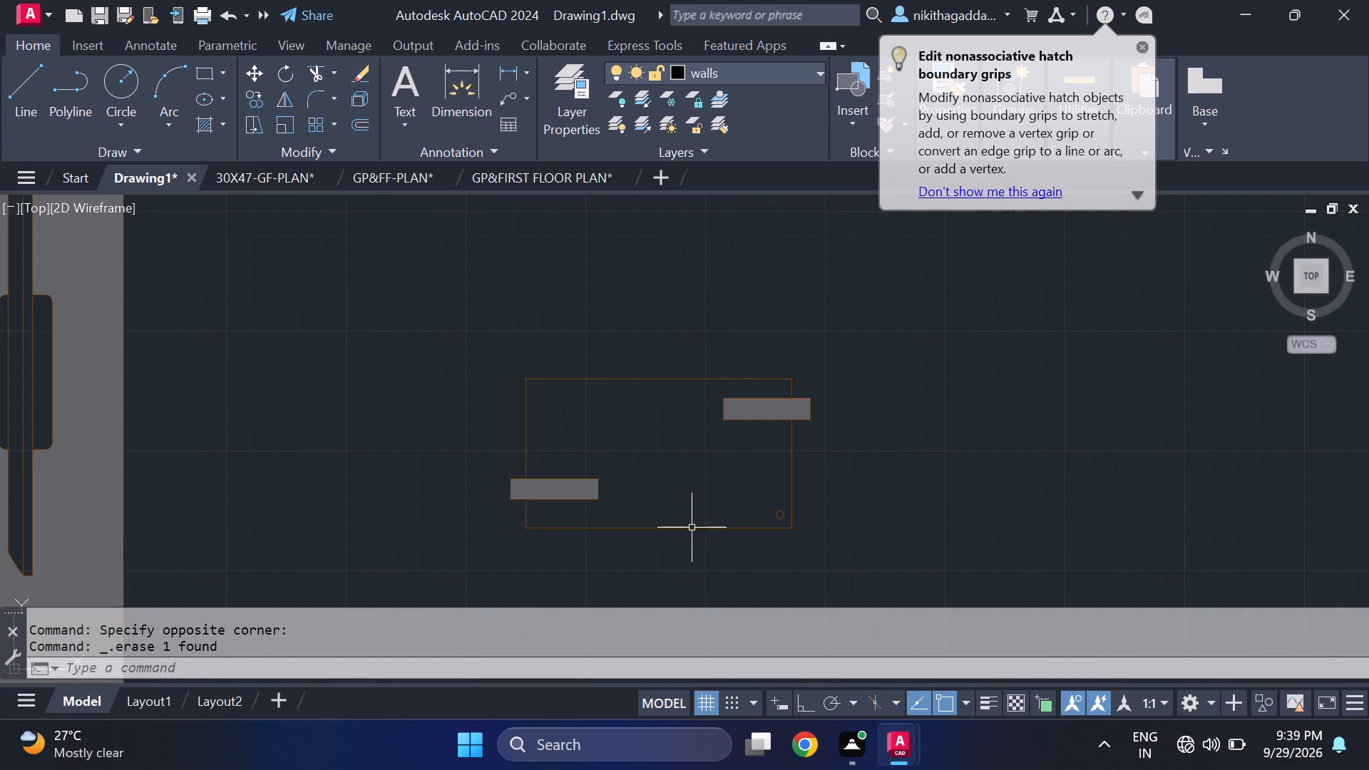
scroll(681, 520, down, 6)
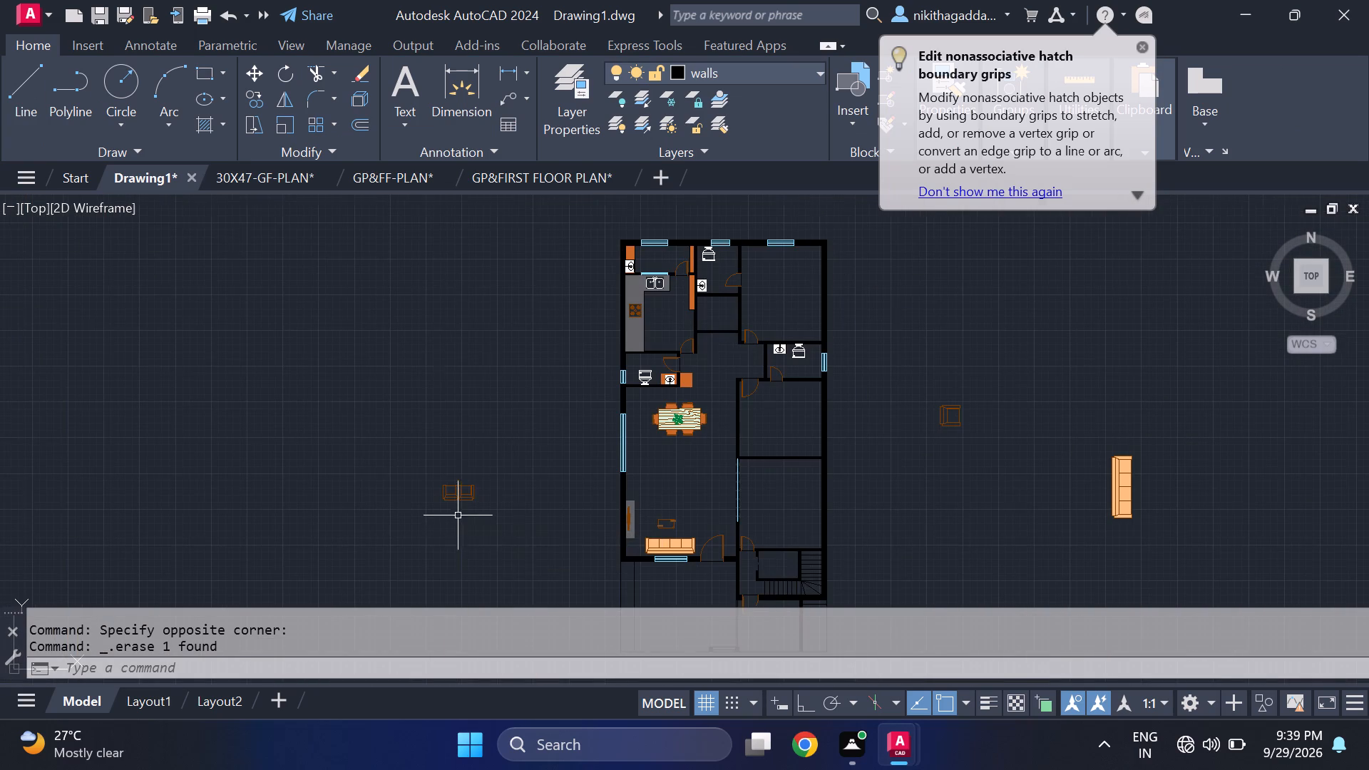
scroll(458, 515, up, 1)
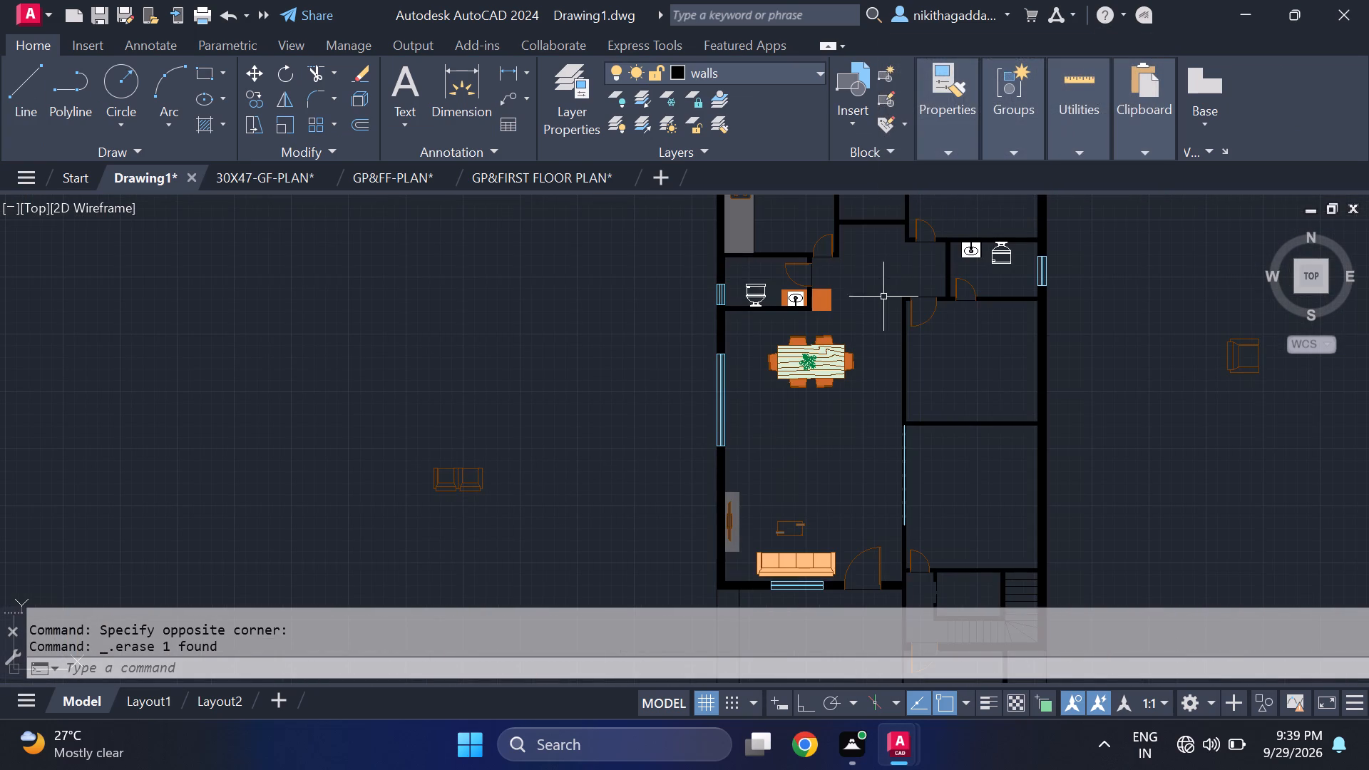
scroll(826, 342, up, 3)
click(766, 411)
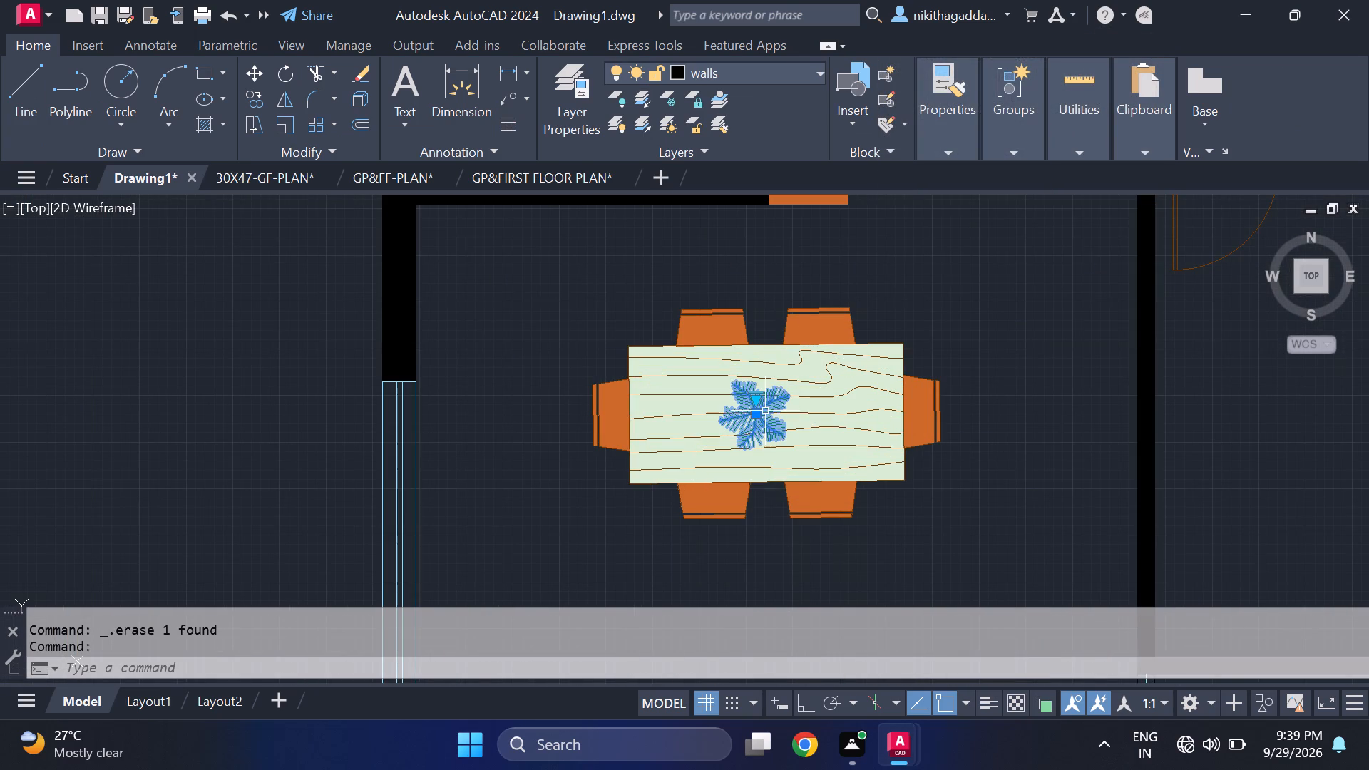
key(m)
key(BackSpace)
text(co)
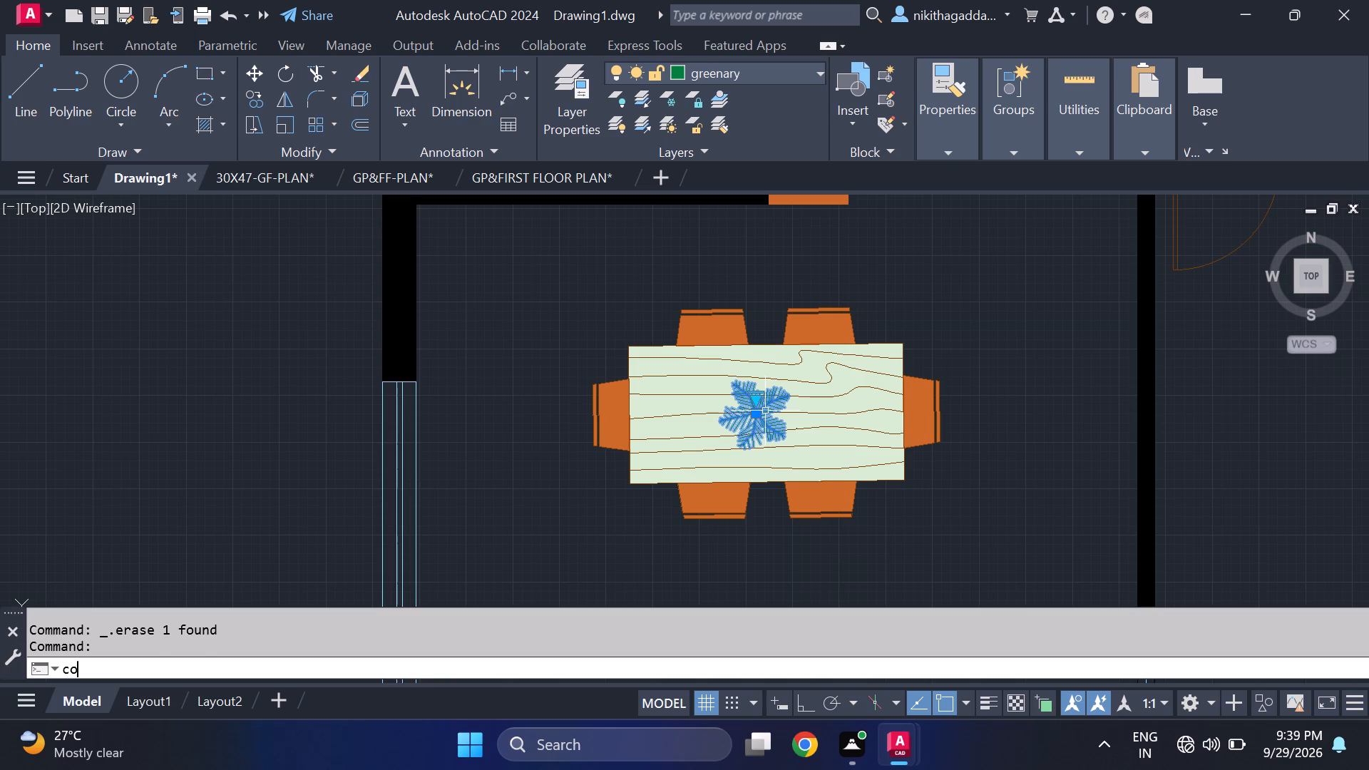
key(Return)
click(755, 414)
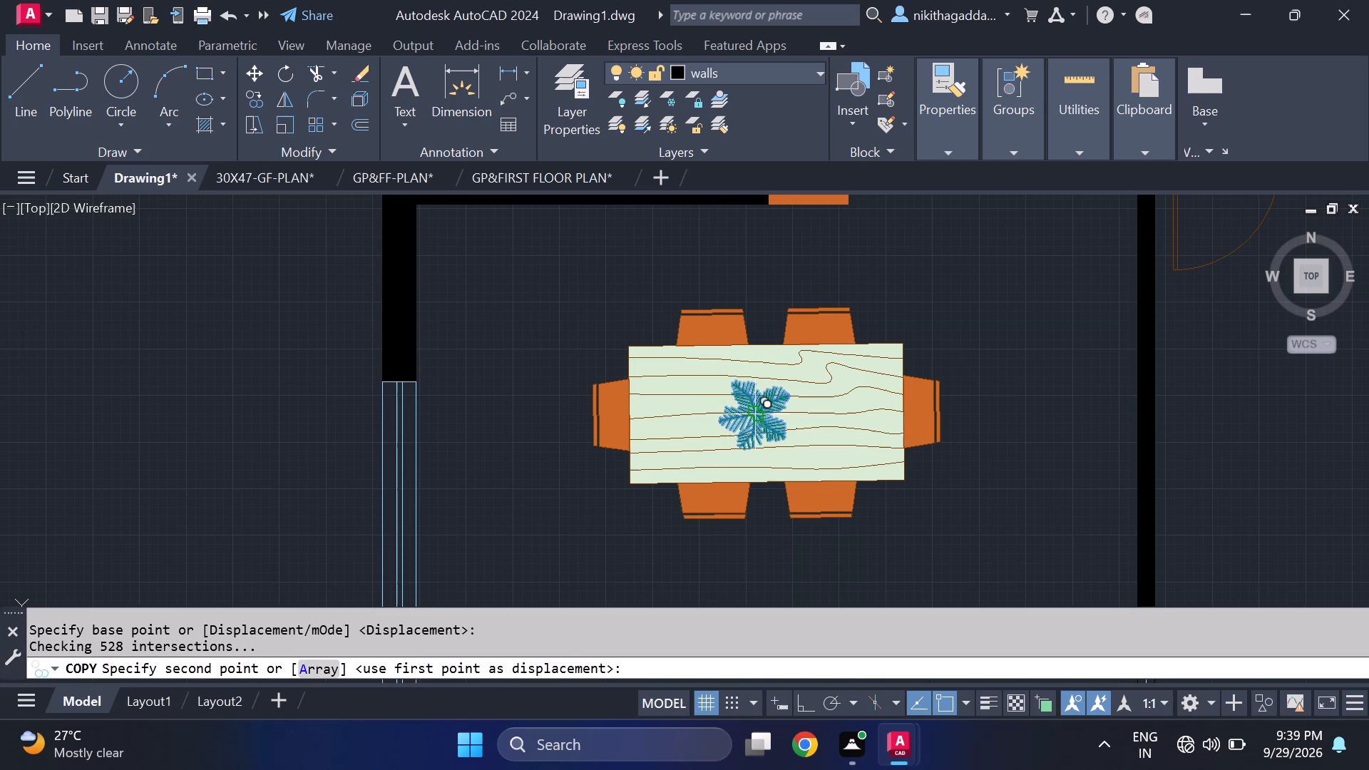
scroll(721, 434, down, 3)
middle_drag(697, 552, 680, 443)
scroll(680, 460, up, 1)
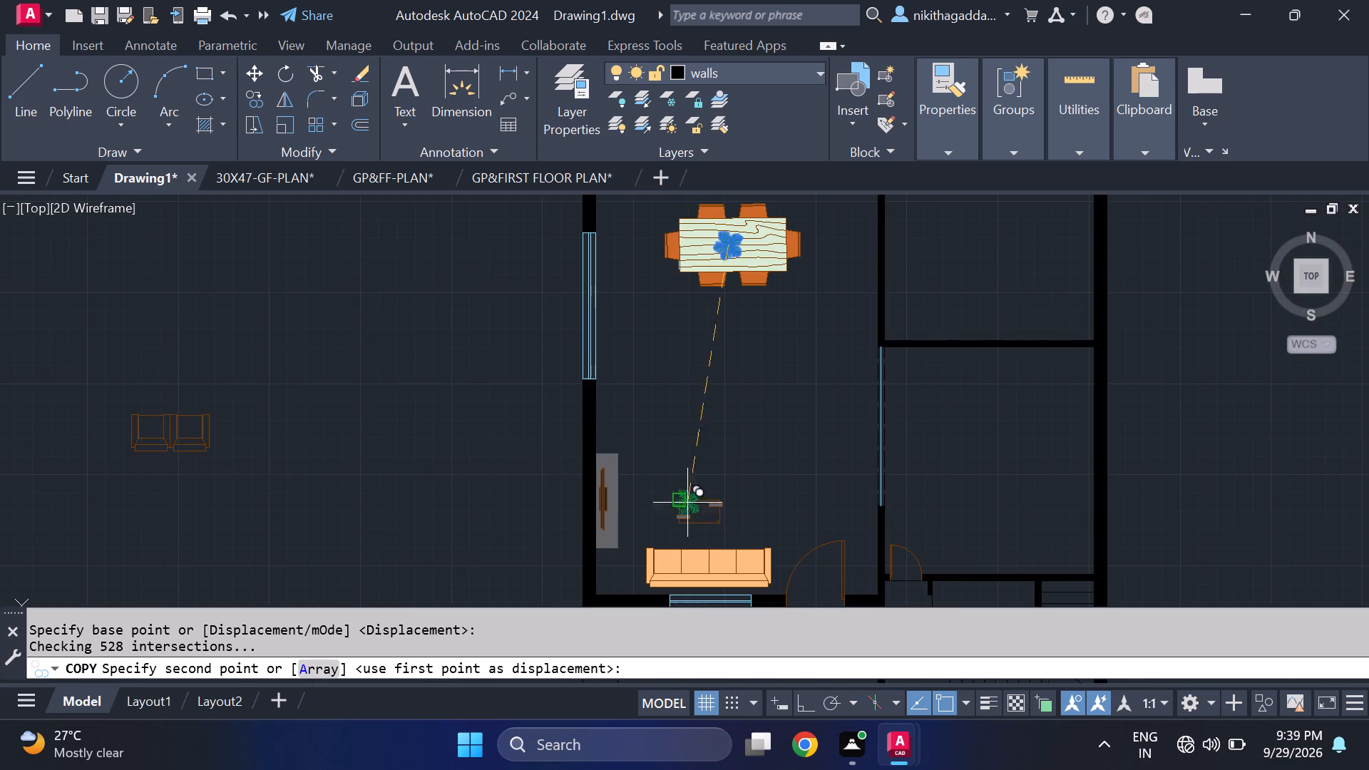
scroll(709, 532, up, 3)
click(670, 458)
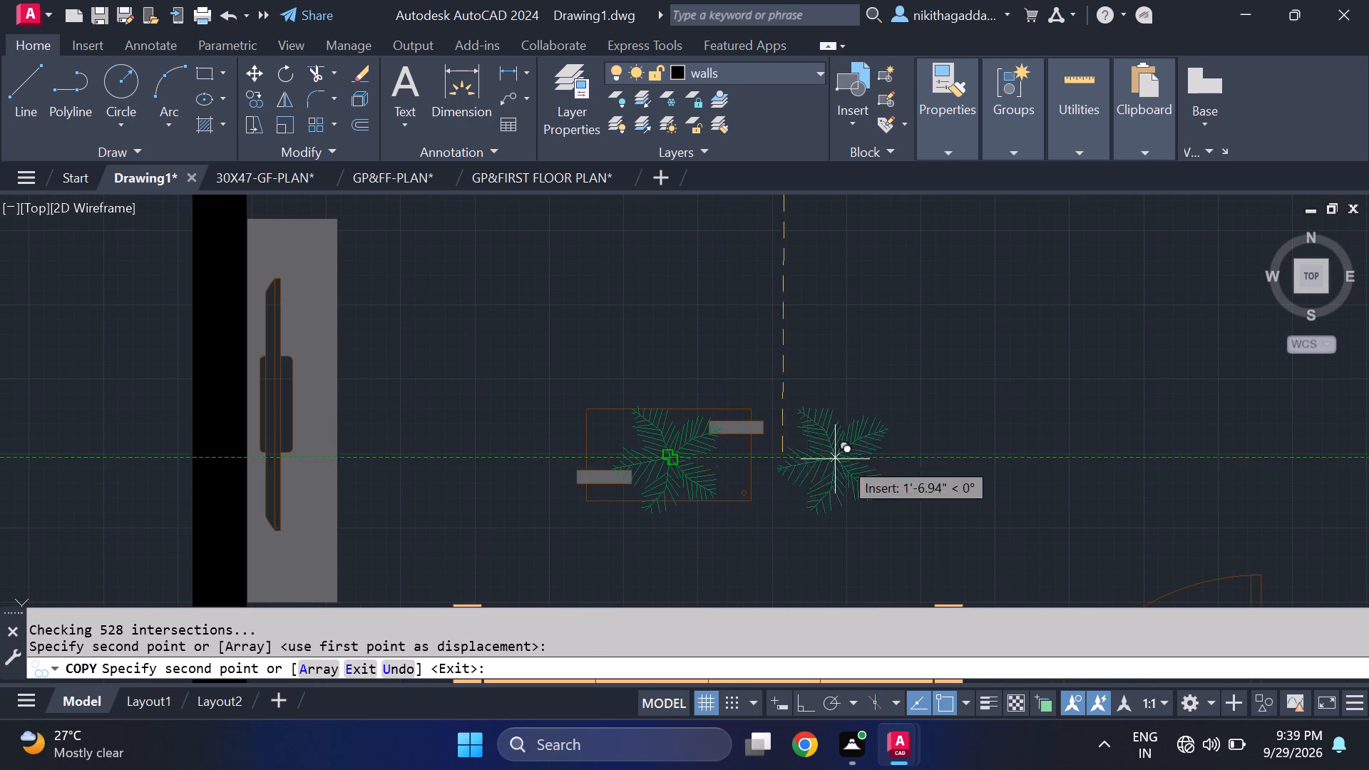
key(Escape)
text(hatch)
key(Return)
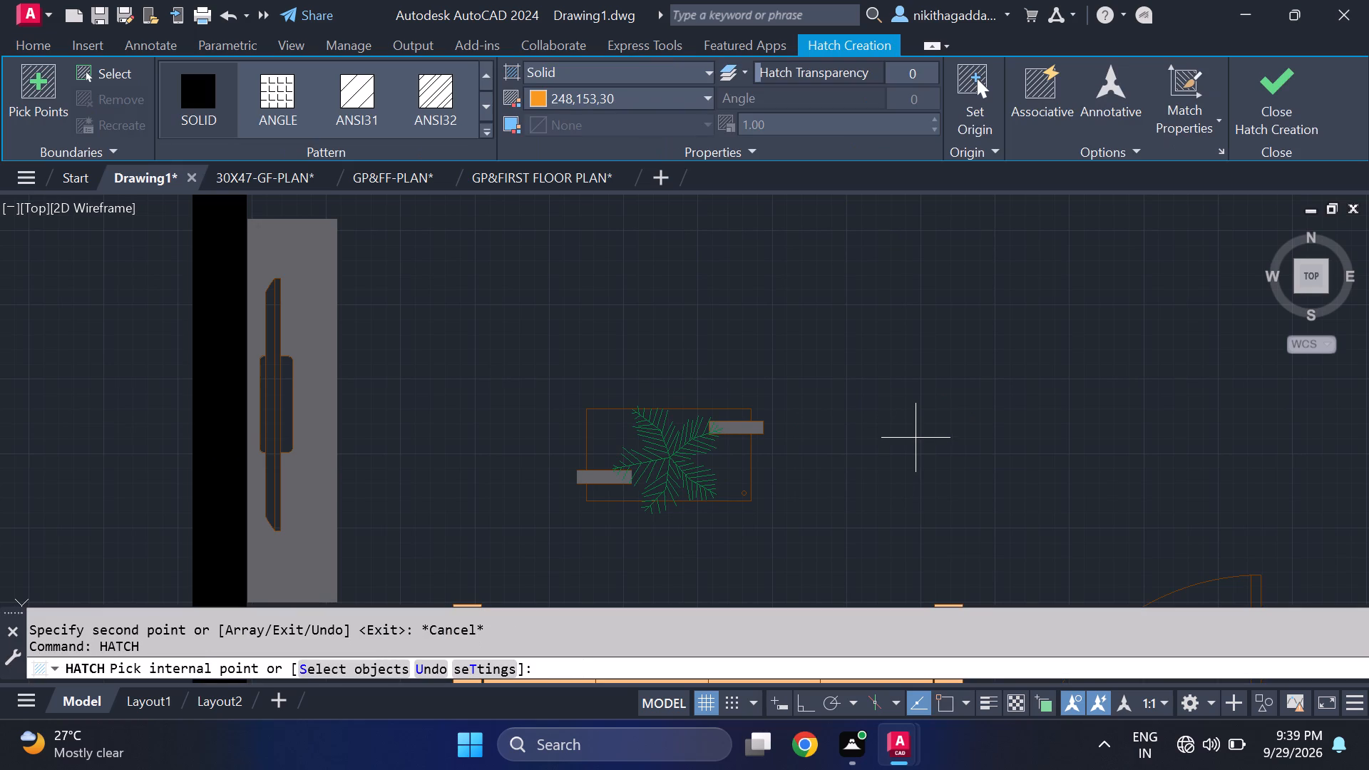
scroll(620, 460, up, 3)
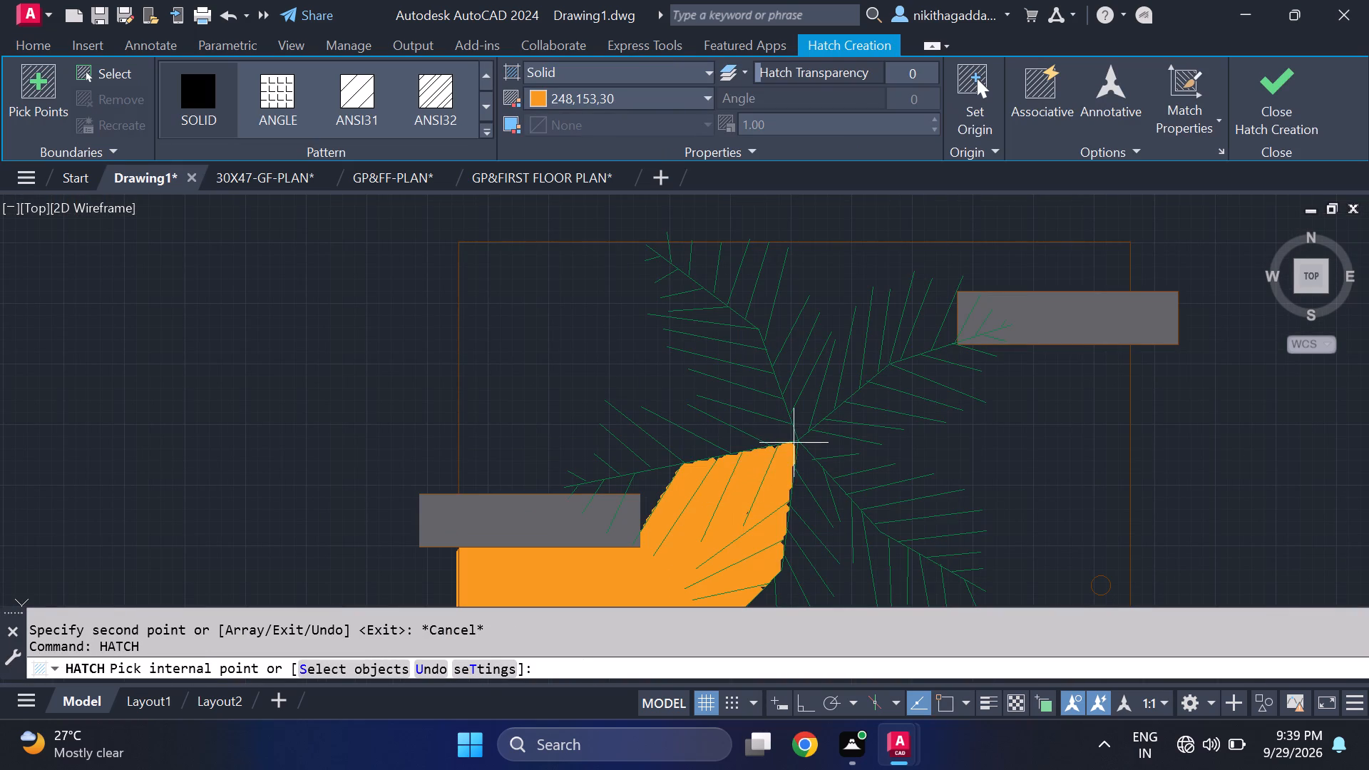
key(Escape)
Scale the plant on the centre table down about its centre to roughly a third of its size.
text(scale)
key(Return)
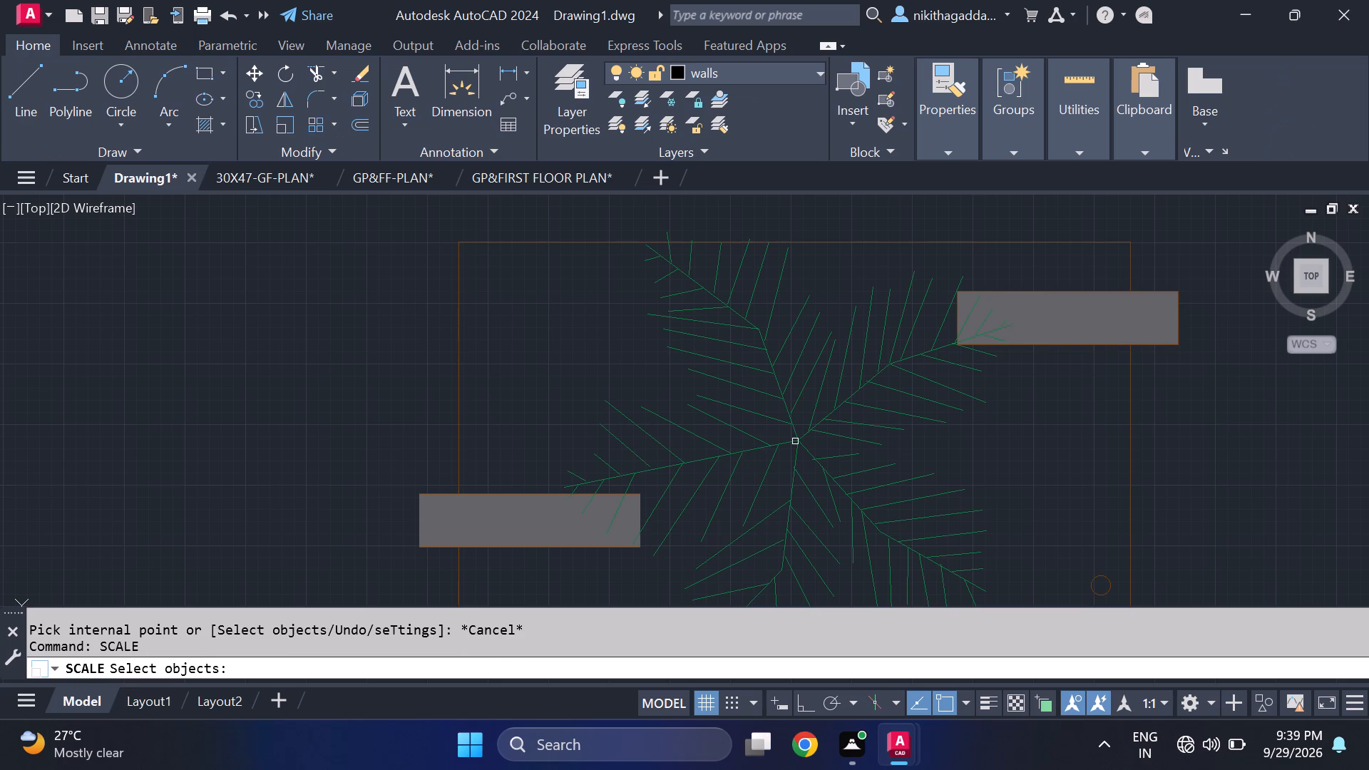
click(795, 441)
key(Return)
click(797, 442)
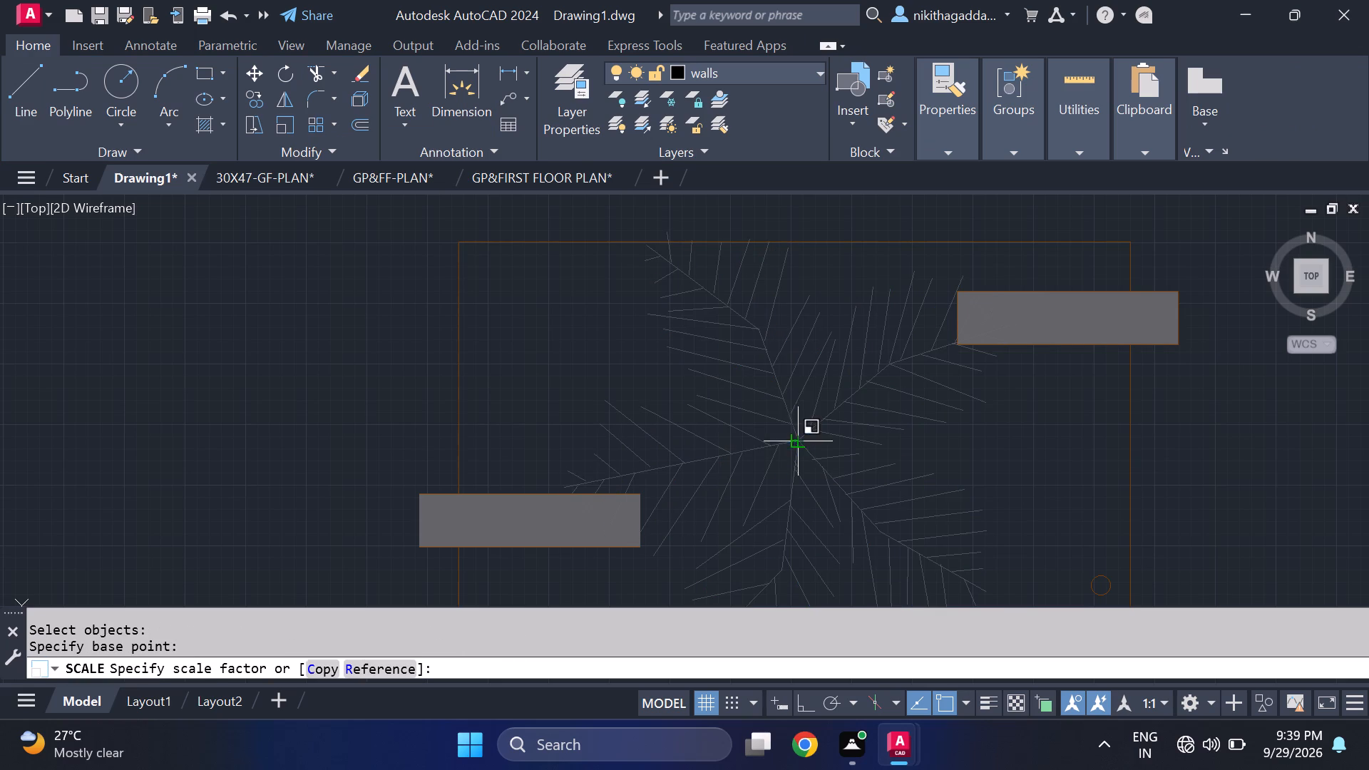
click(831, 274)
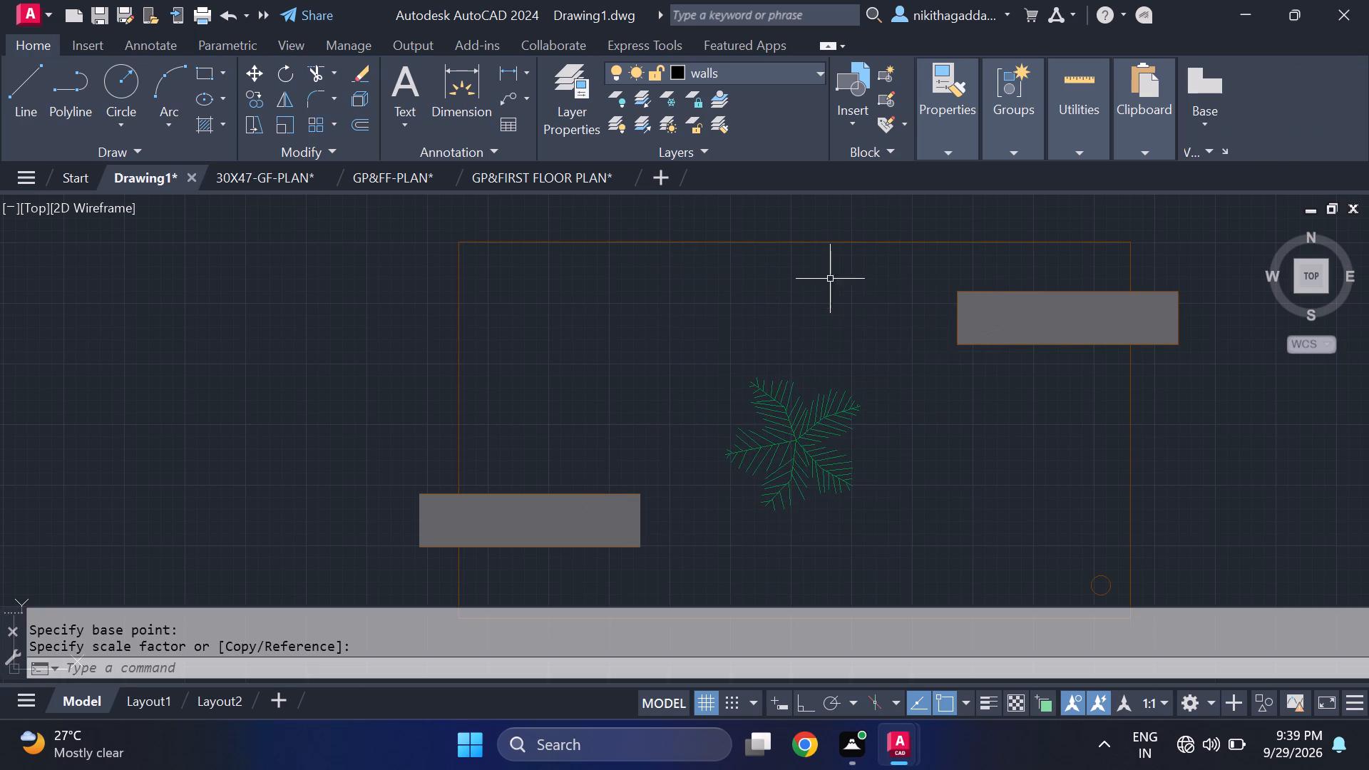
Hatch the centre table top around the plant with a solid fill in colour 248,153,30.
text(hatch)
key(Return)
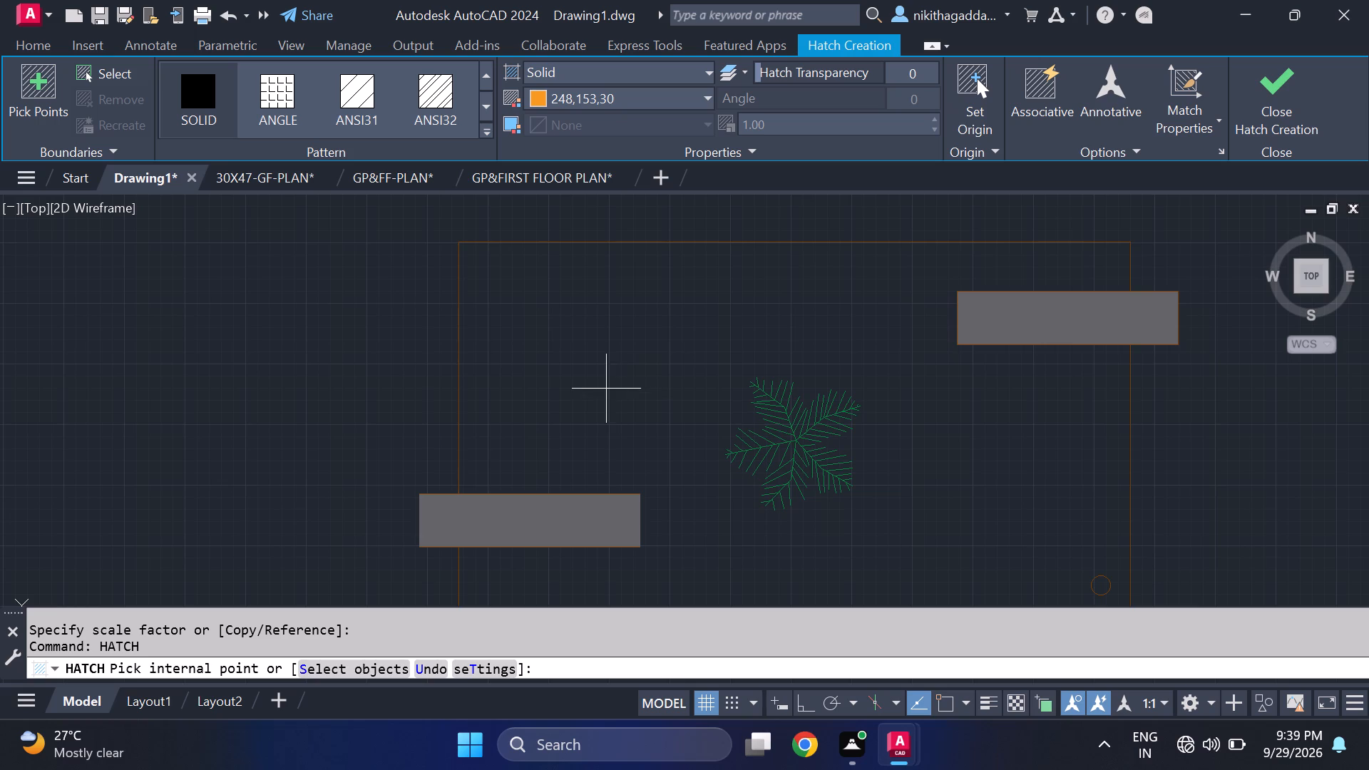
scroll(583, 354, down, 3)
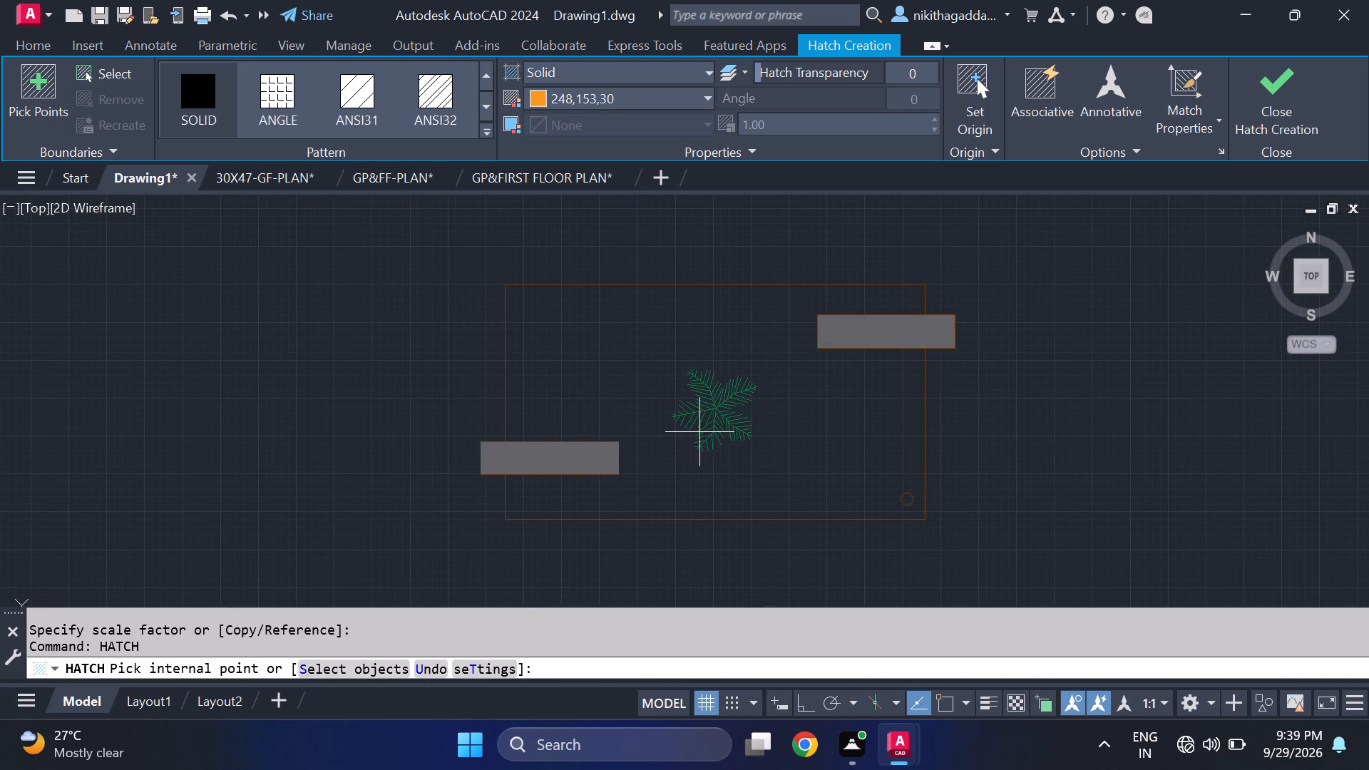
click(664, 473)
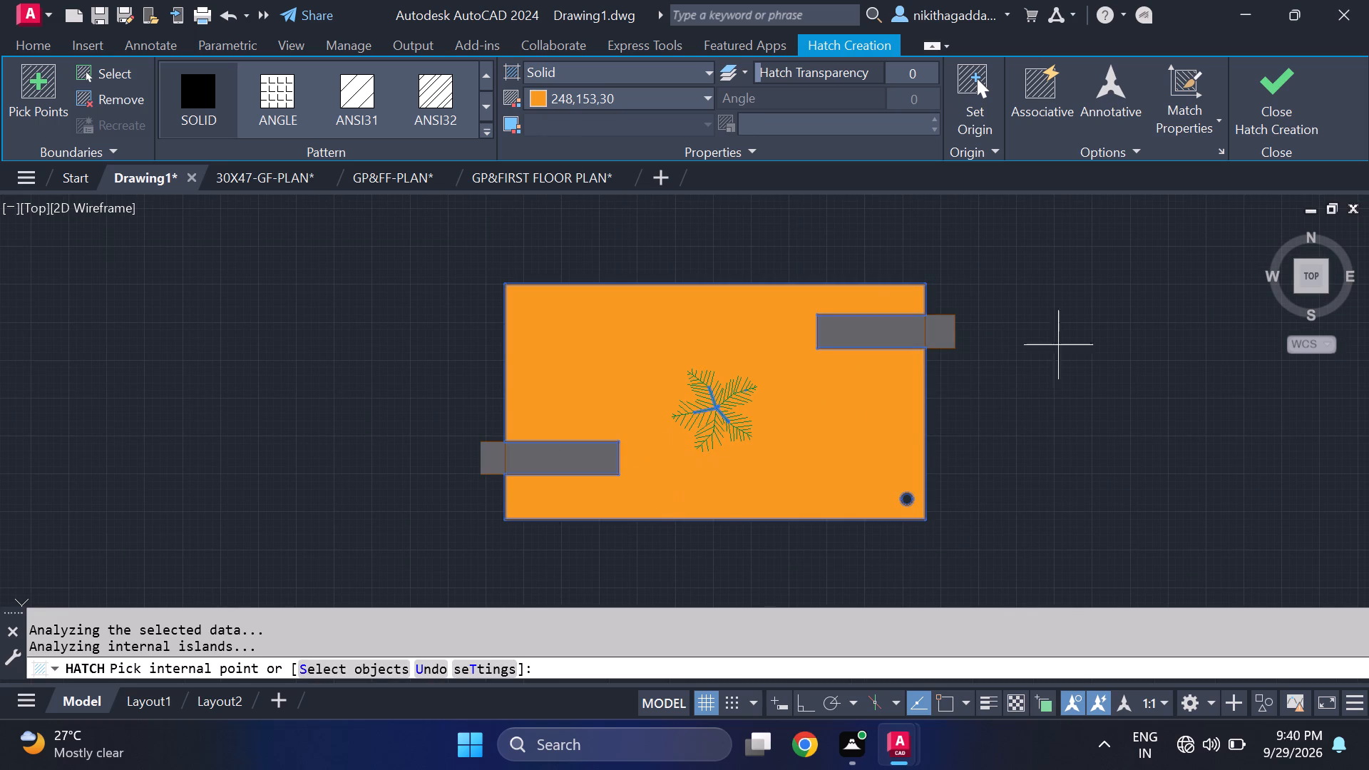
click(1273, 110)
Change the colour of the greenary layer to index colour 106, a darker green.
scroll(810, 407, down, 2)
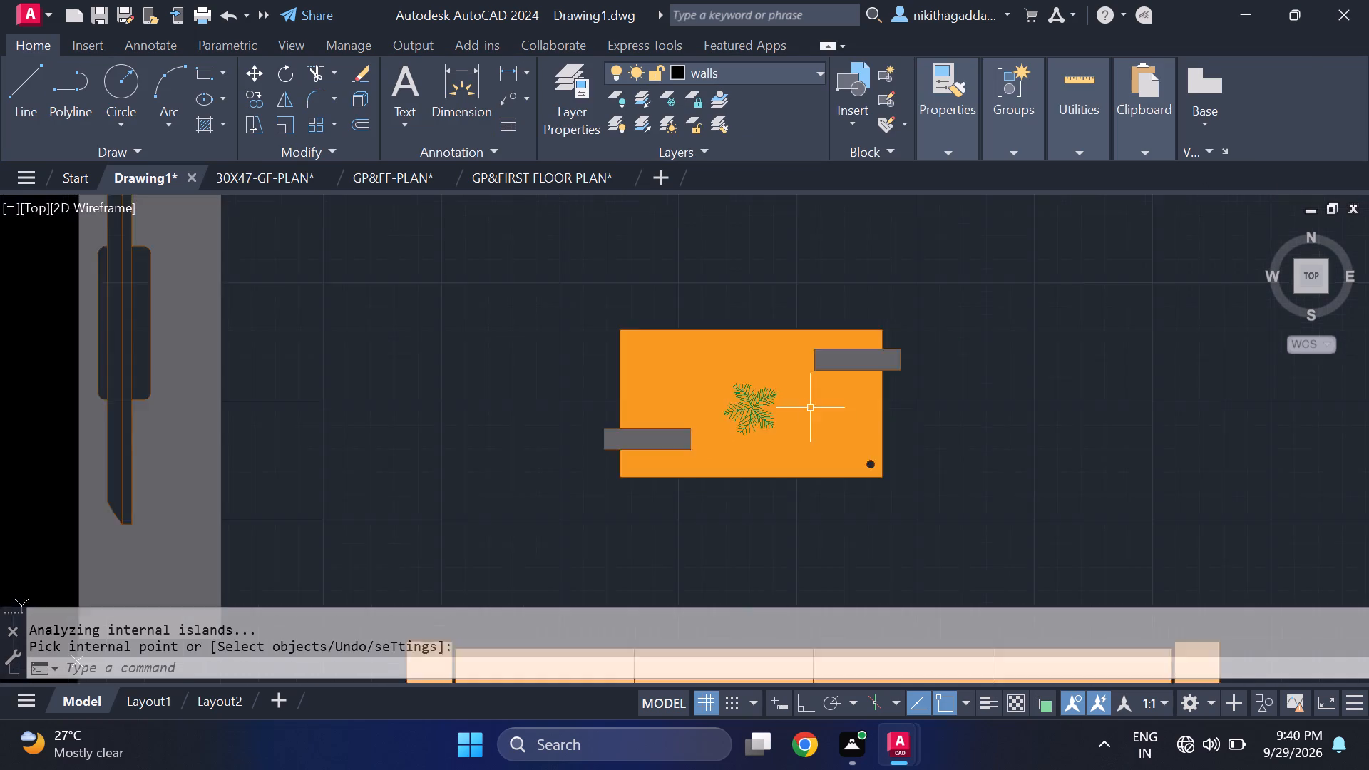
scroll(810, 408, down, 3)
scroll(804, 410, up, 2)
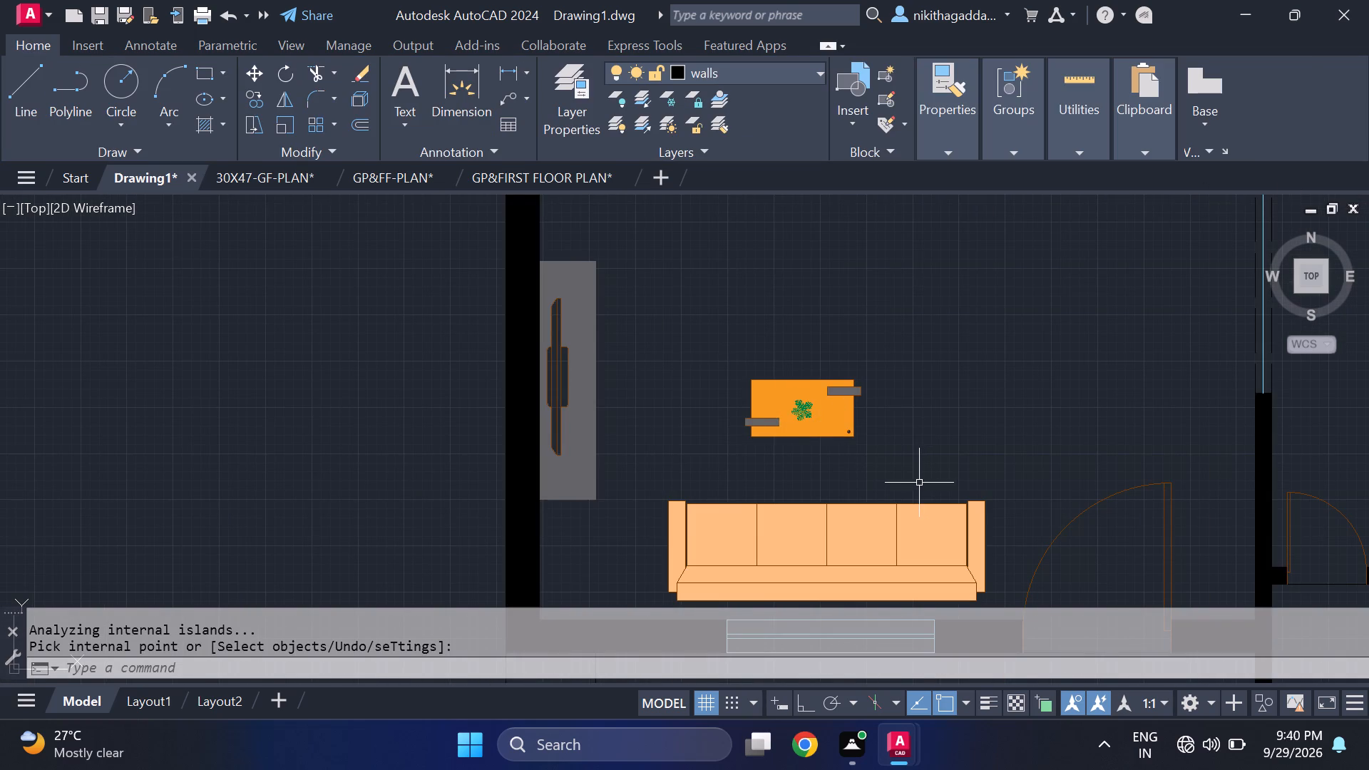
middle_drag(919, 483, 637, 540)
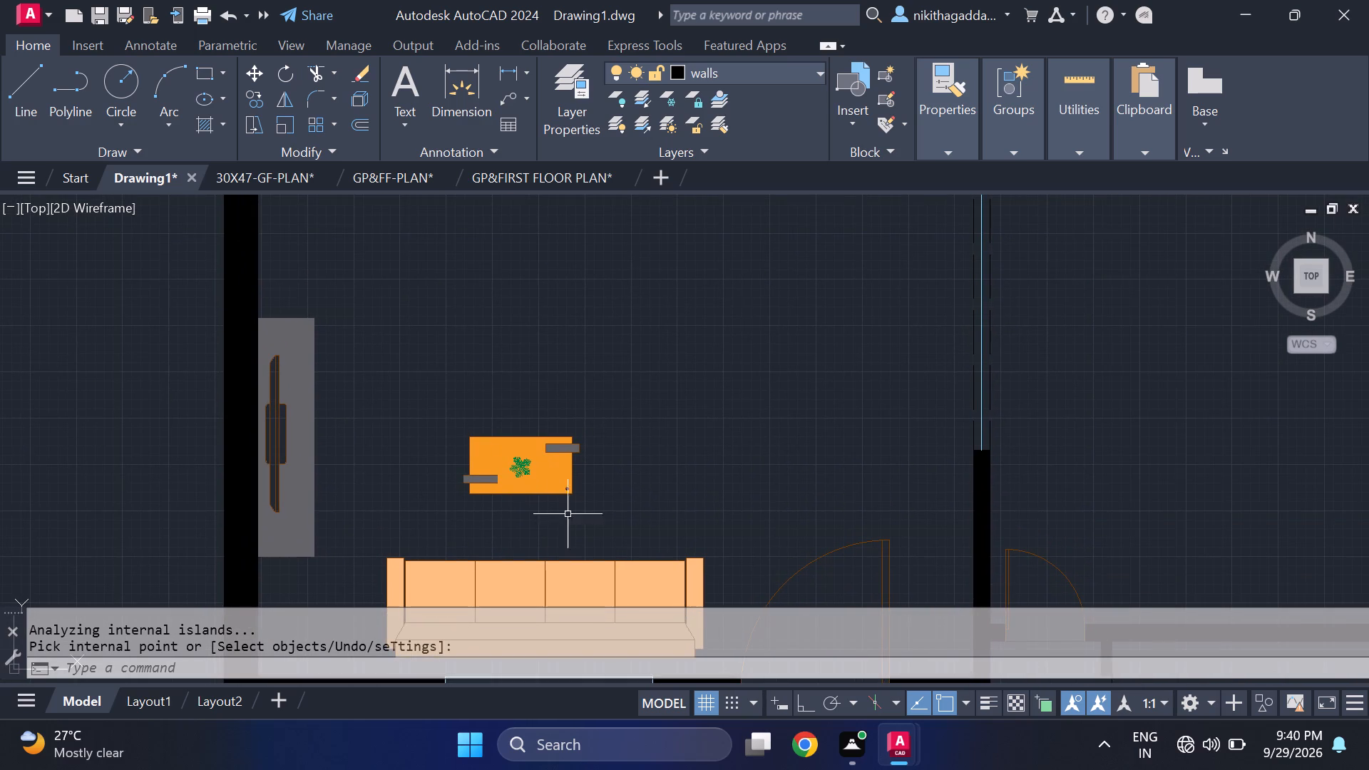
scroll(521, 463, up, 3)
click(523, 476)
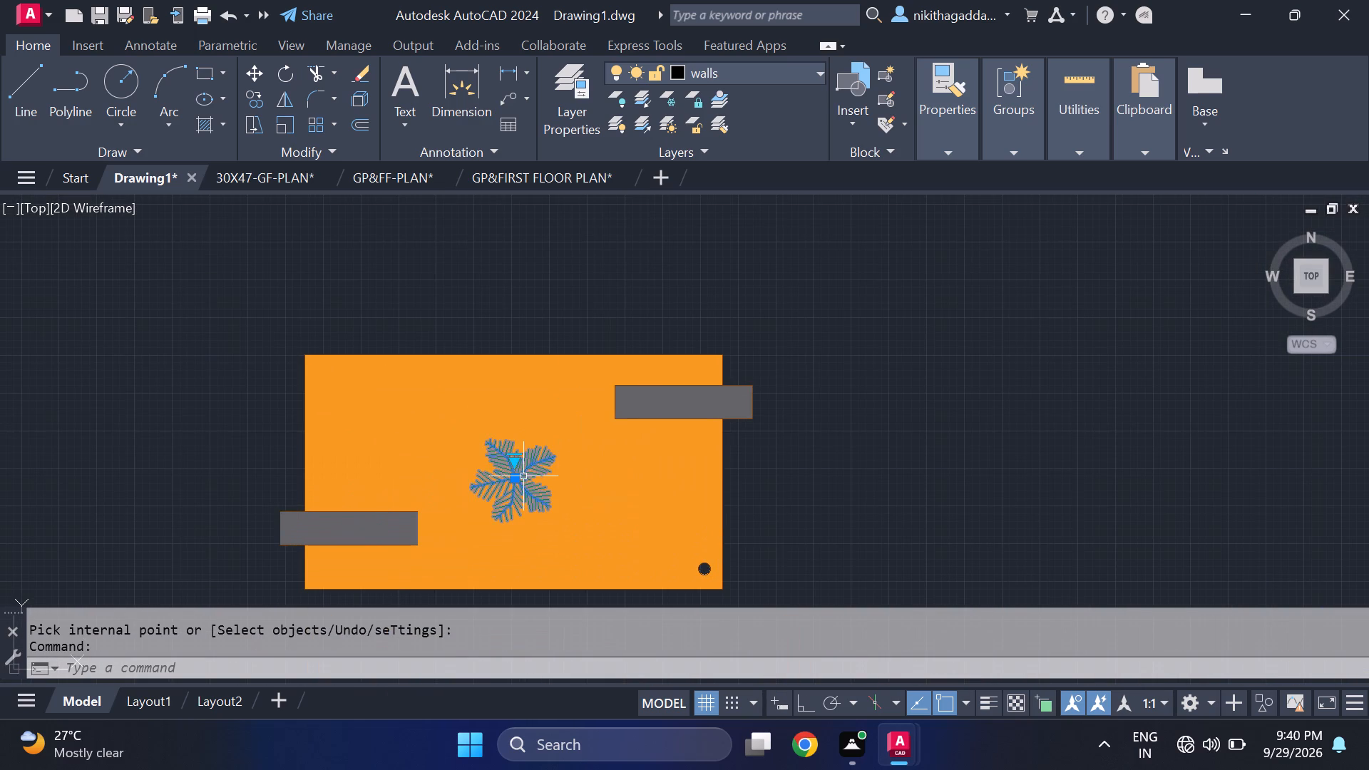
click(671, 69)
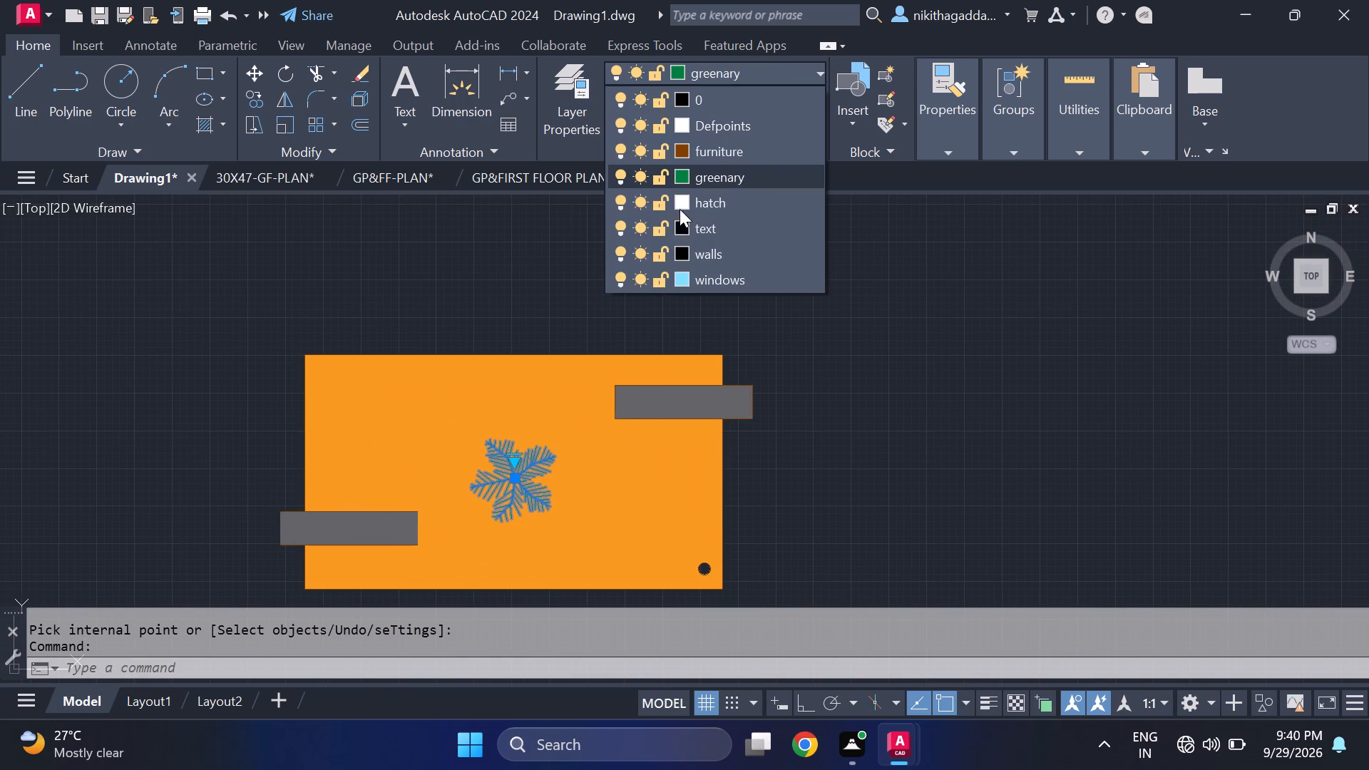
click(677, 182)
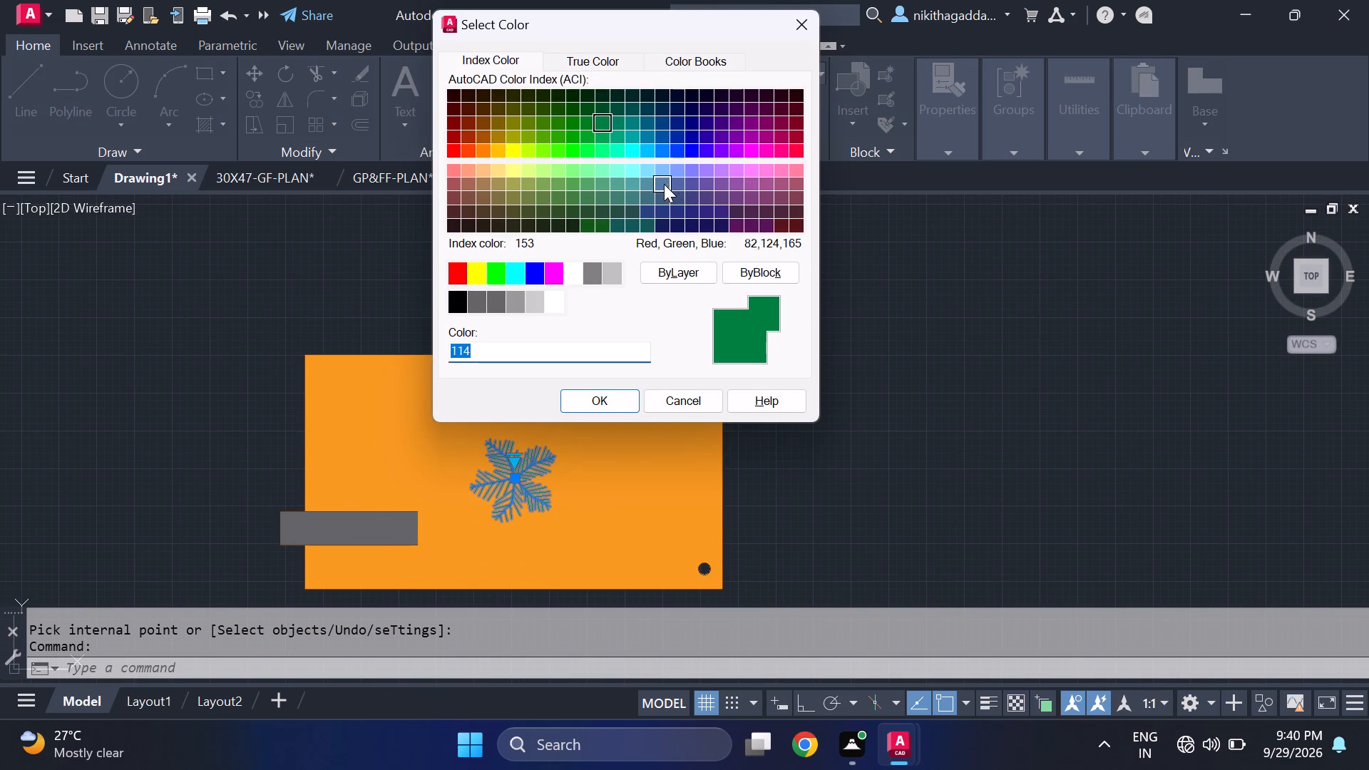
click(583, 101)
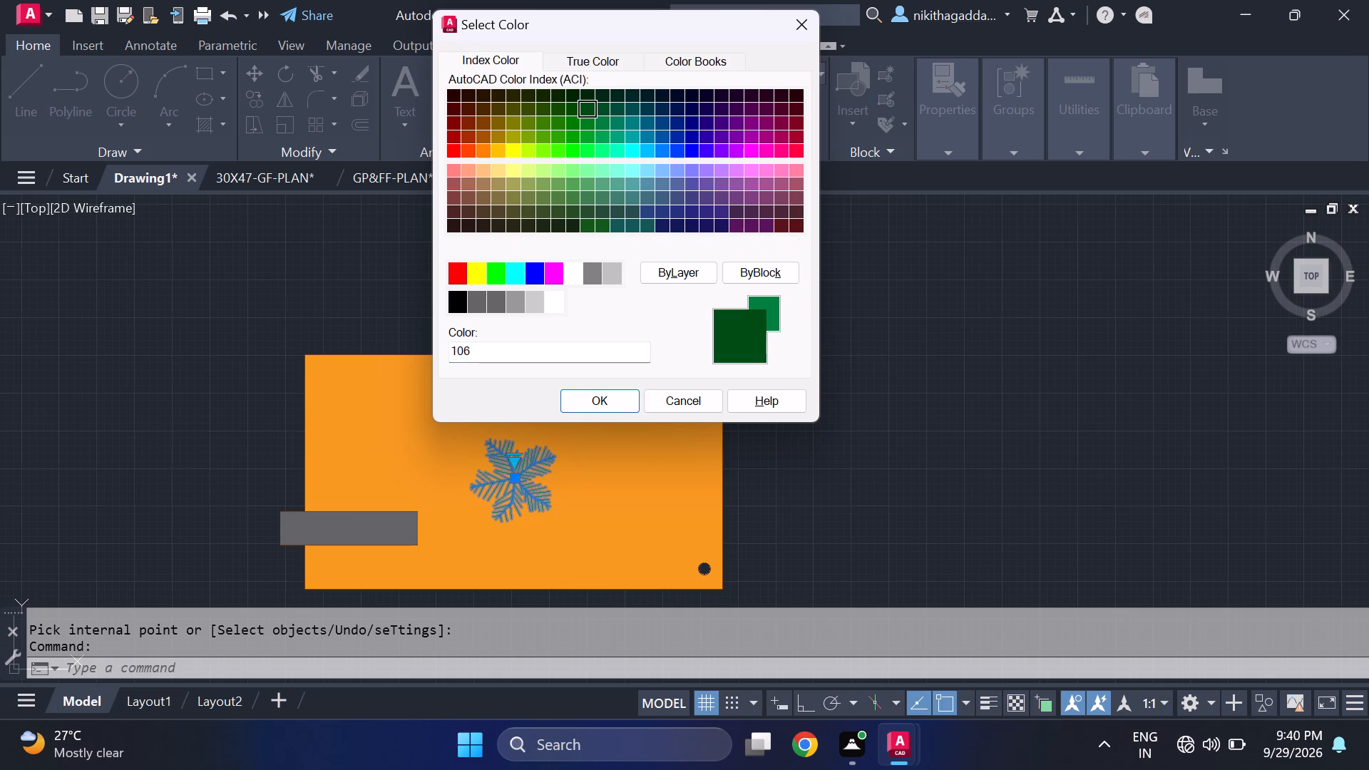
click(630, 396)
key(Escape)
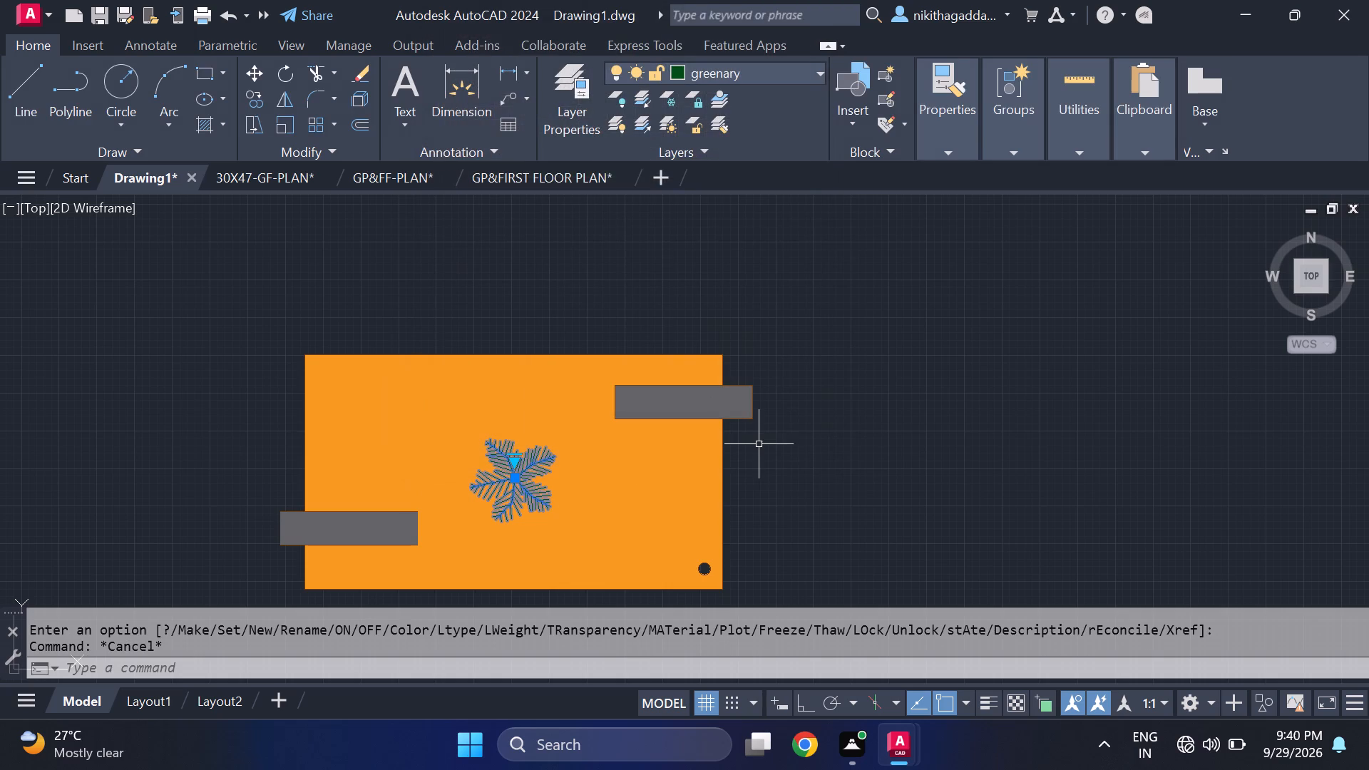
Examine the furnished living and dining area, the overall plan and the staircase area.
scroll(652, 396, down, 4)
middle_drag(667, 358, 707, 526)
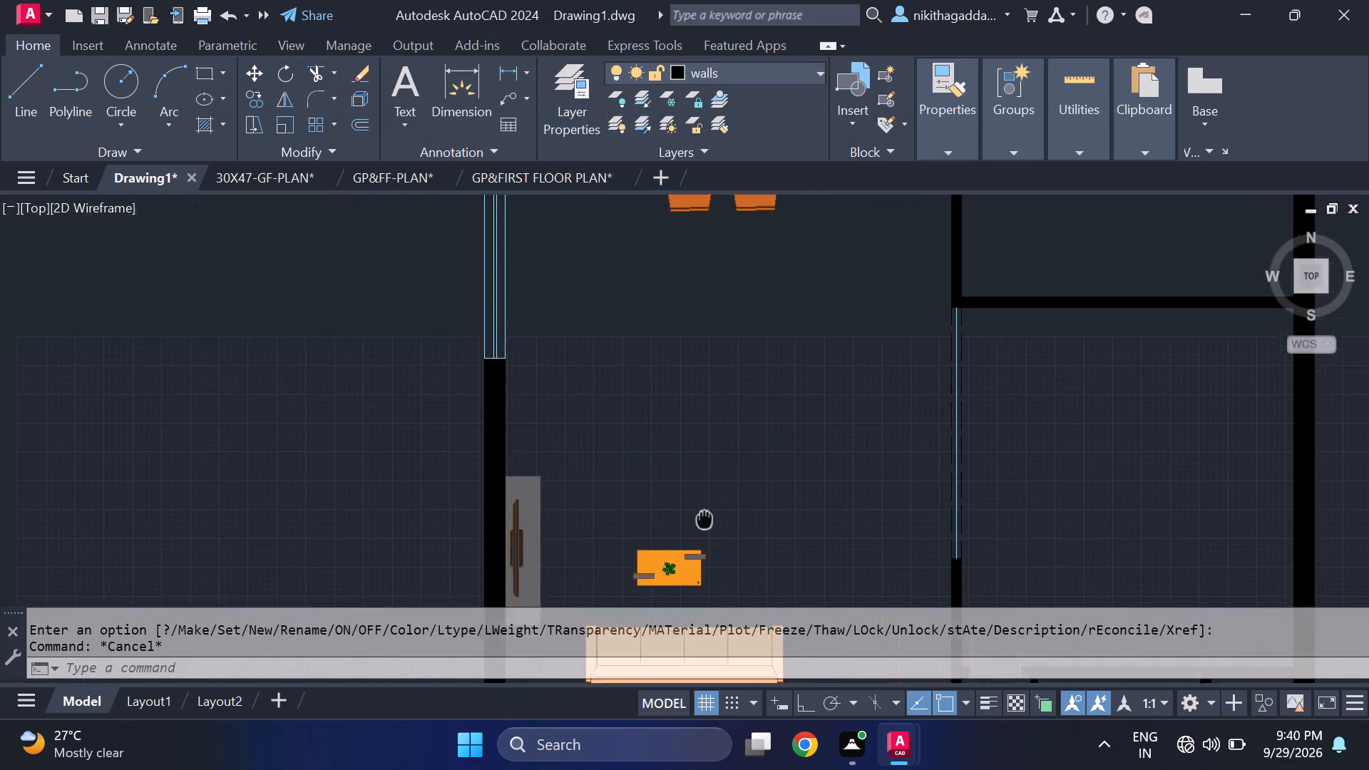
middle_drag(707, 526, 708, 537)
scroll(726, 503, down, 3)
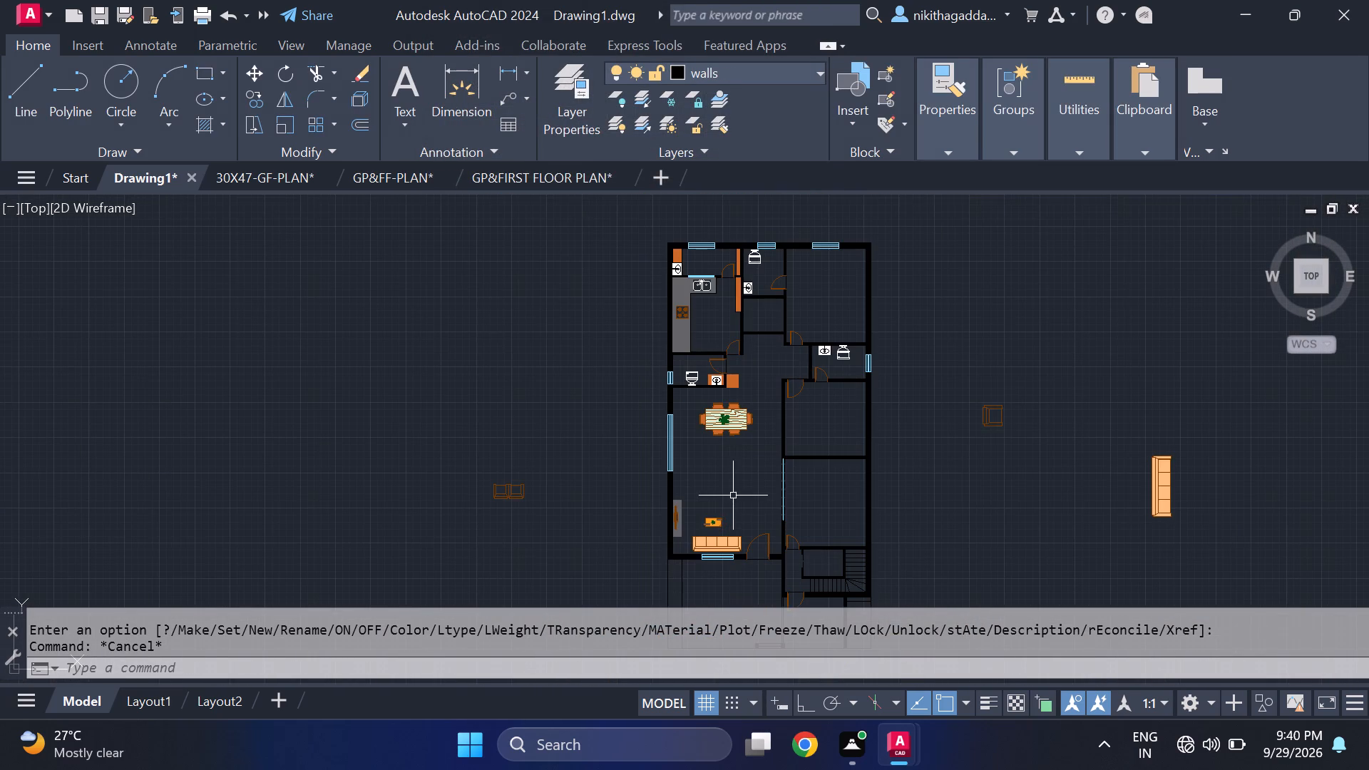
scroll(746, 508, up, 2)
middle_drag(736, 527, 748, 442)
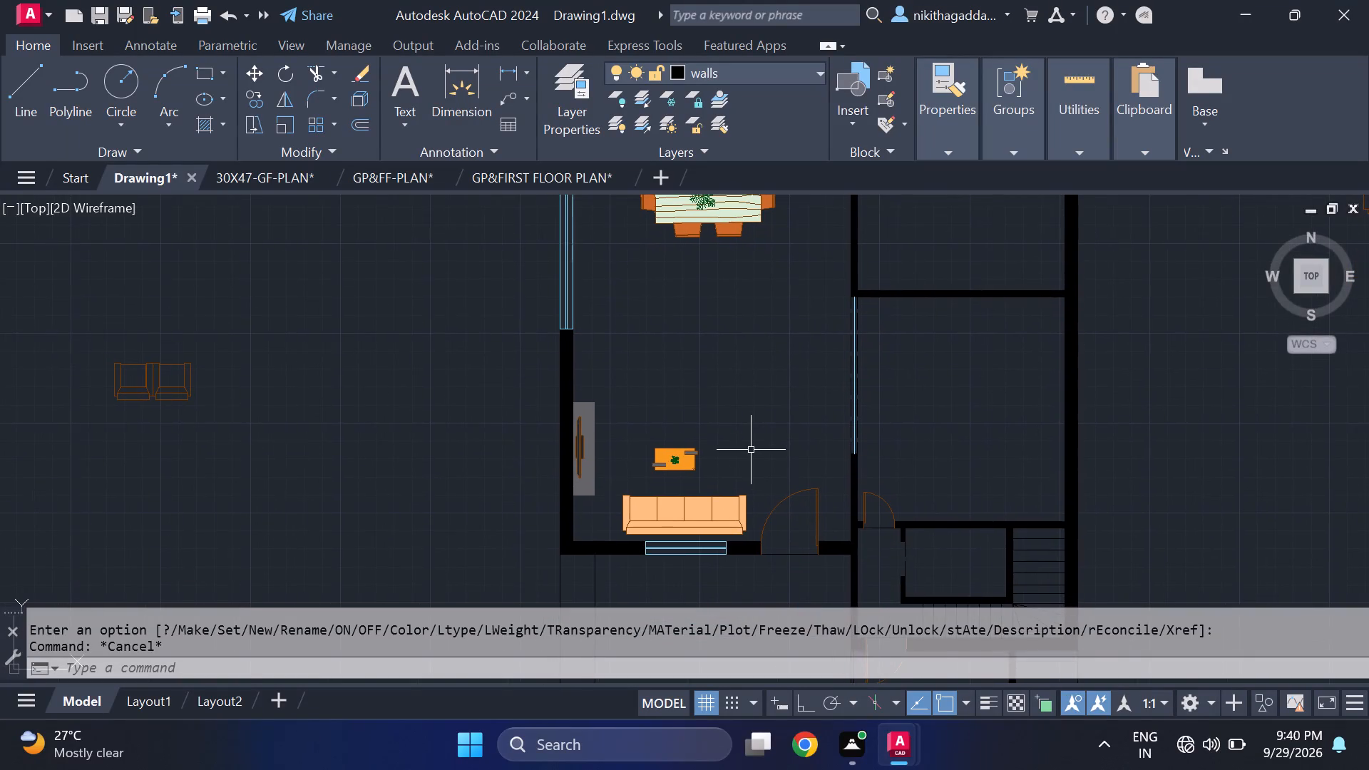
scroll(710, 453, up, 1)
middle_drag(765, 481, 650, 498)
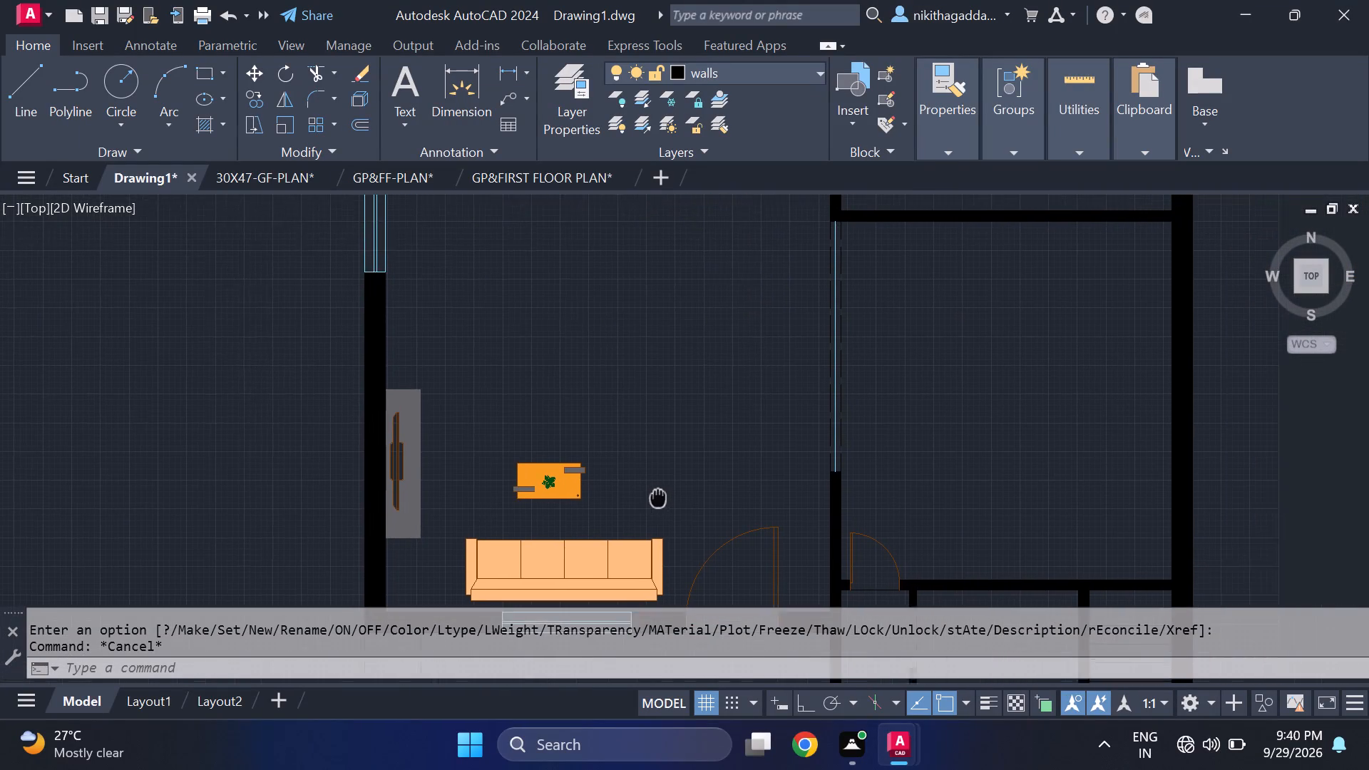
middle_drag(650, 498, 642, 500)
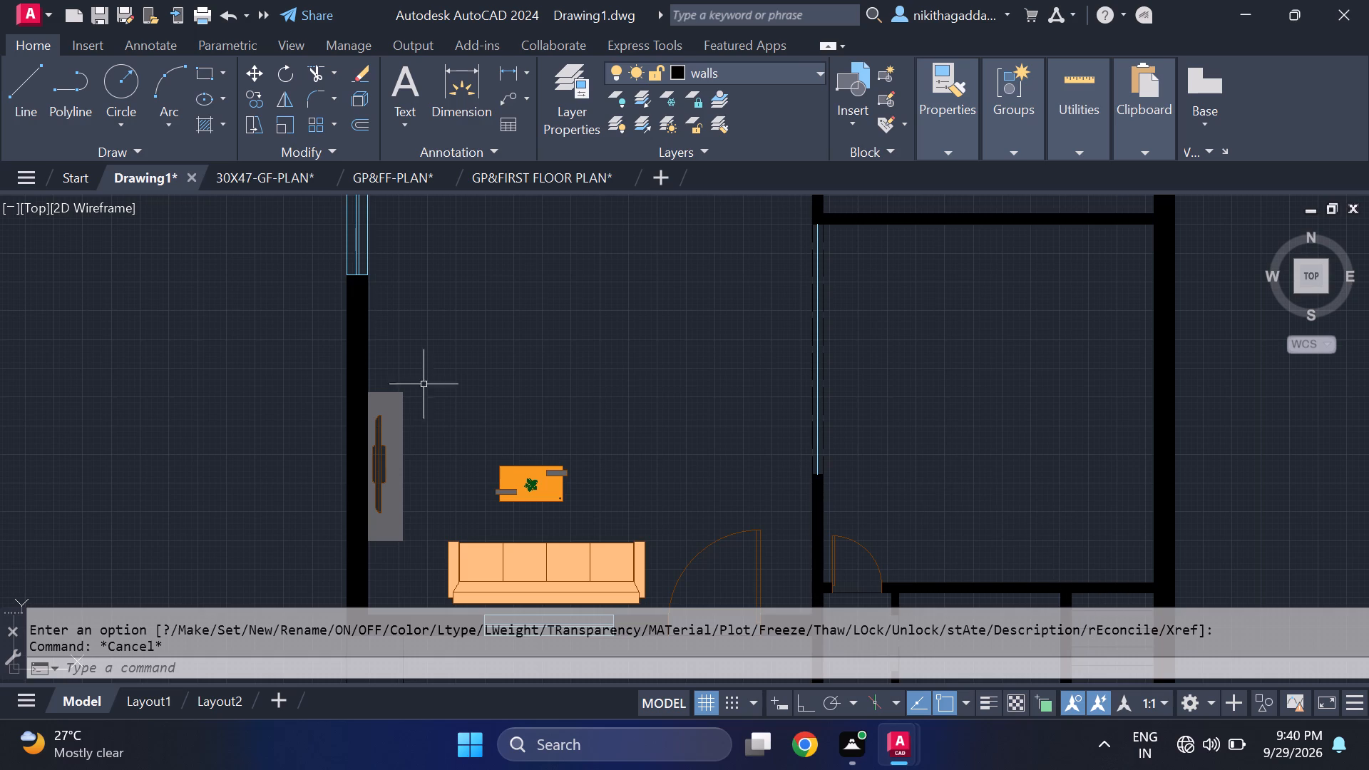
scroll(997, 414, down, 2)
middle_drag(934, 419, 951, 443)
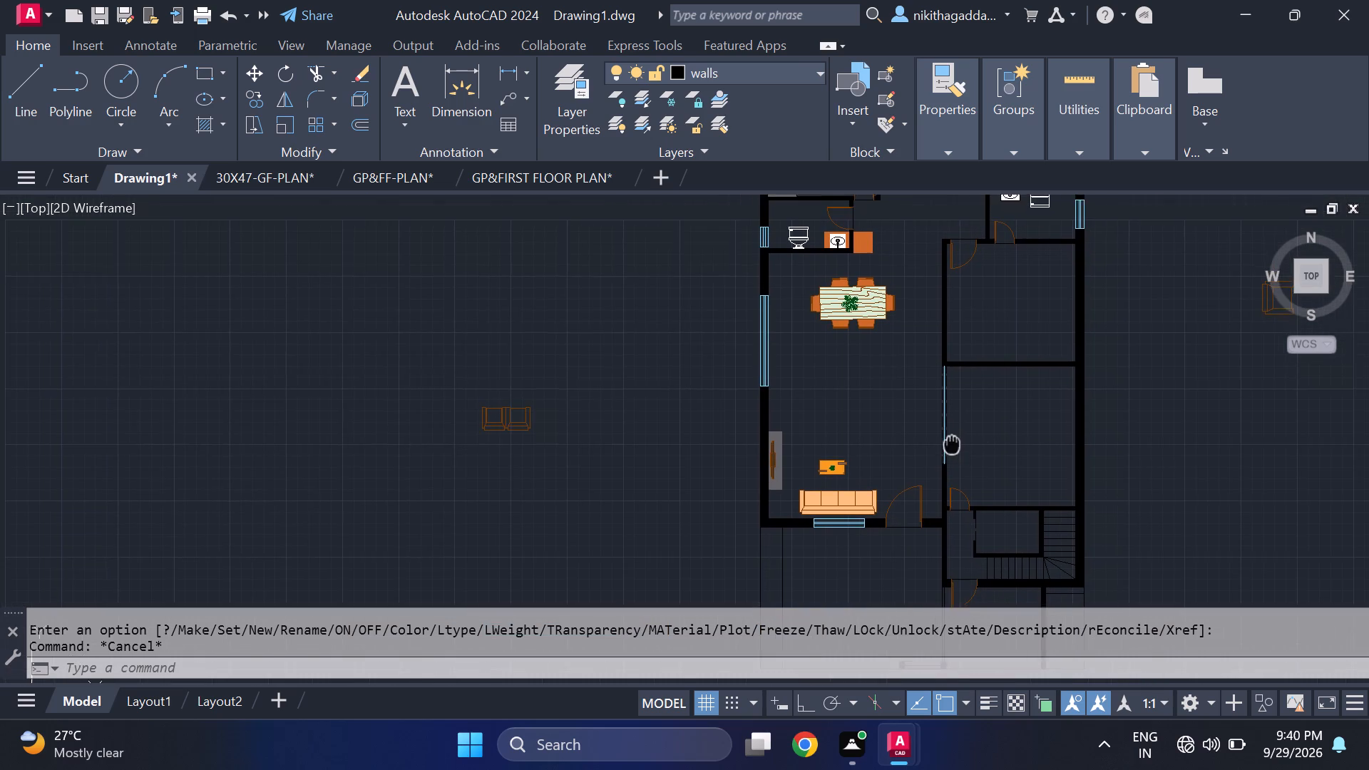
middle_drag(951, 443, 883, 419)
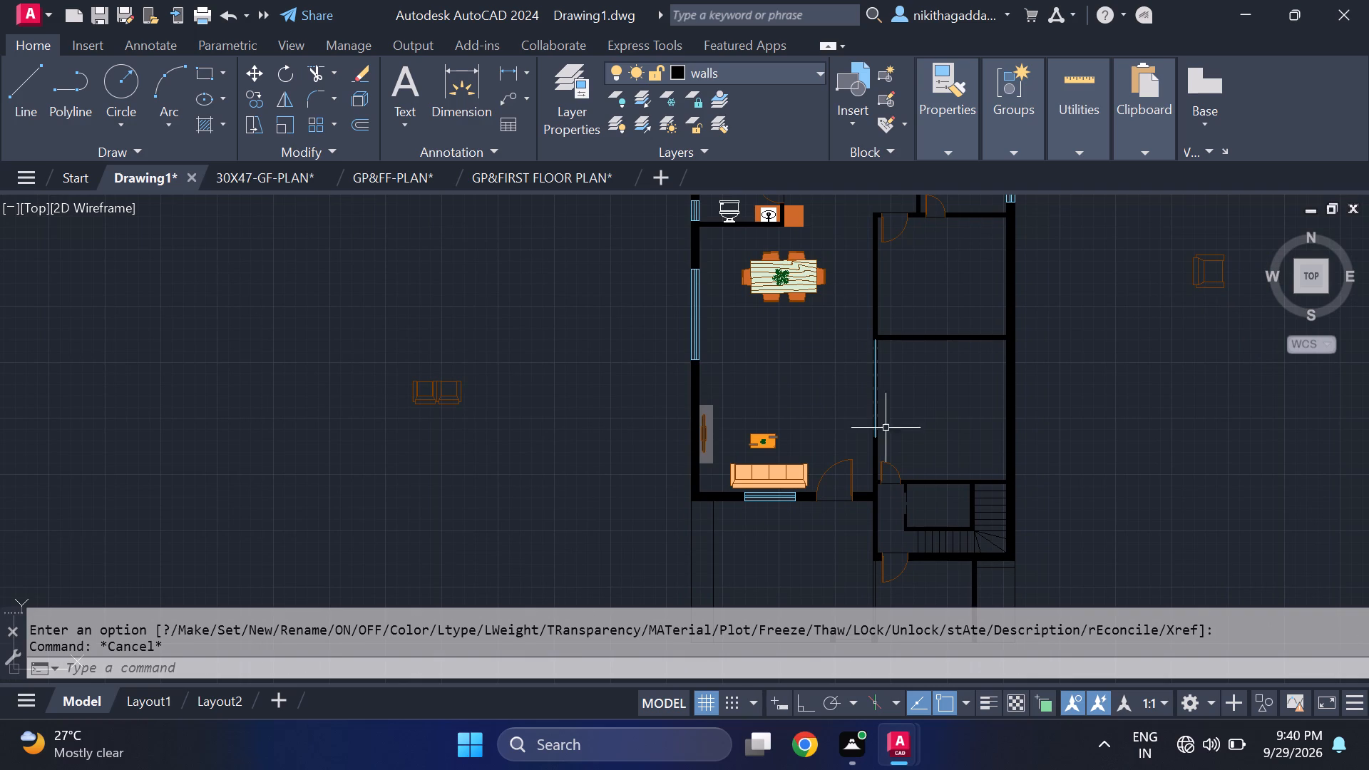
scroll(945, 533, up, 2)
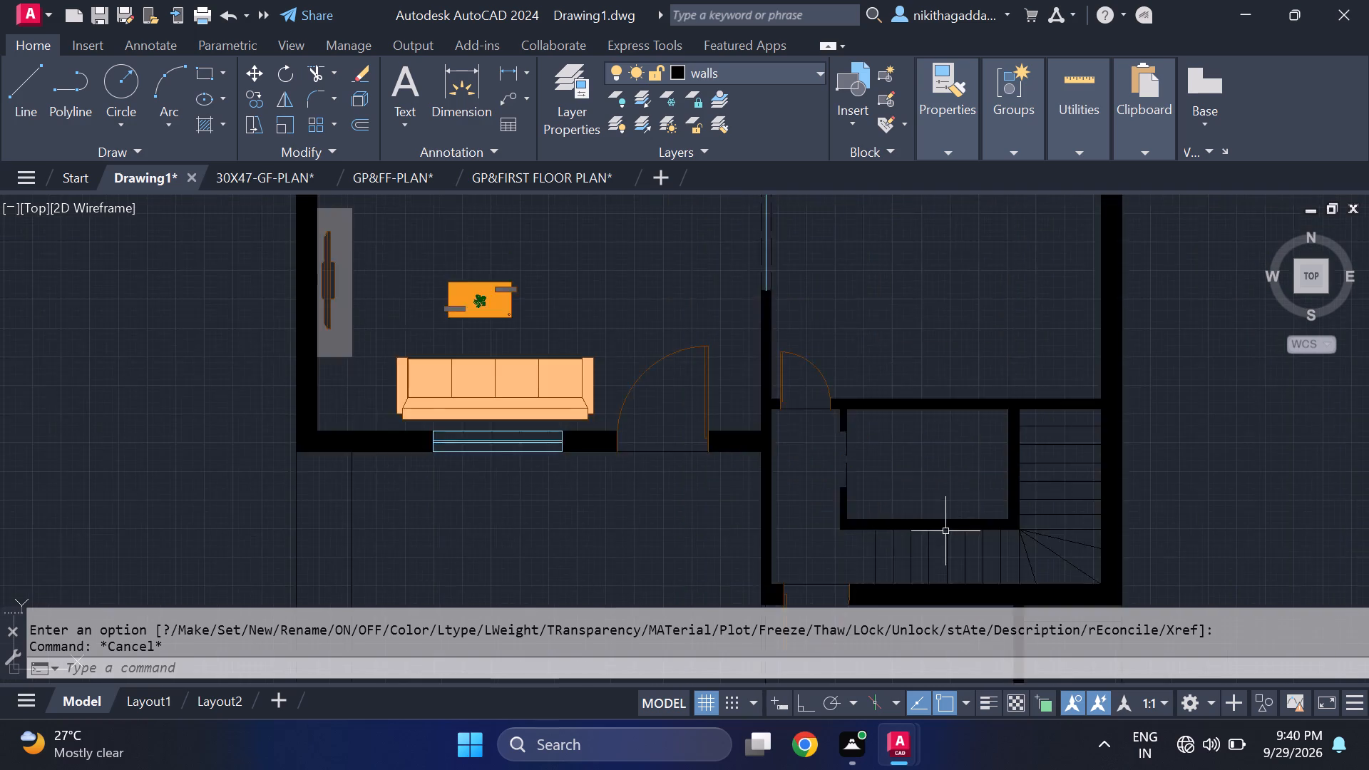
scroll(945, 531, up, 3)
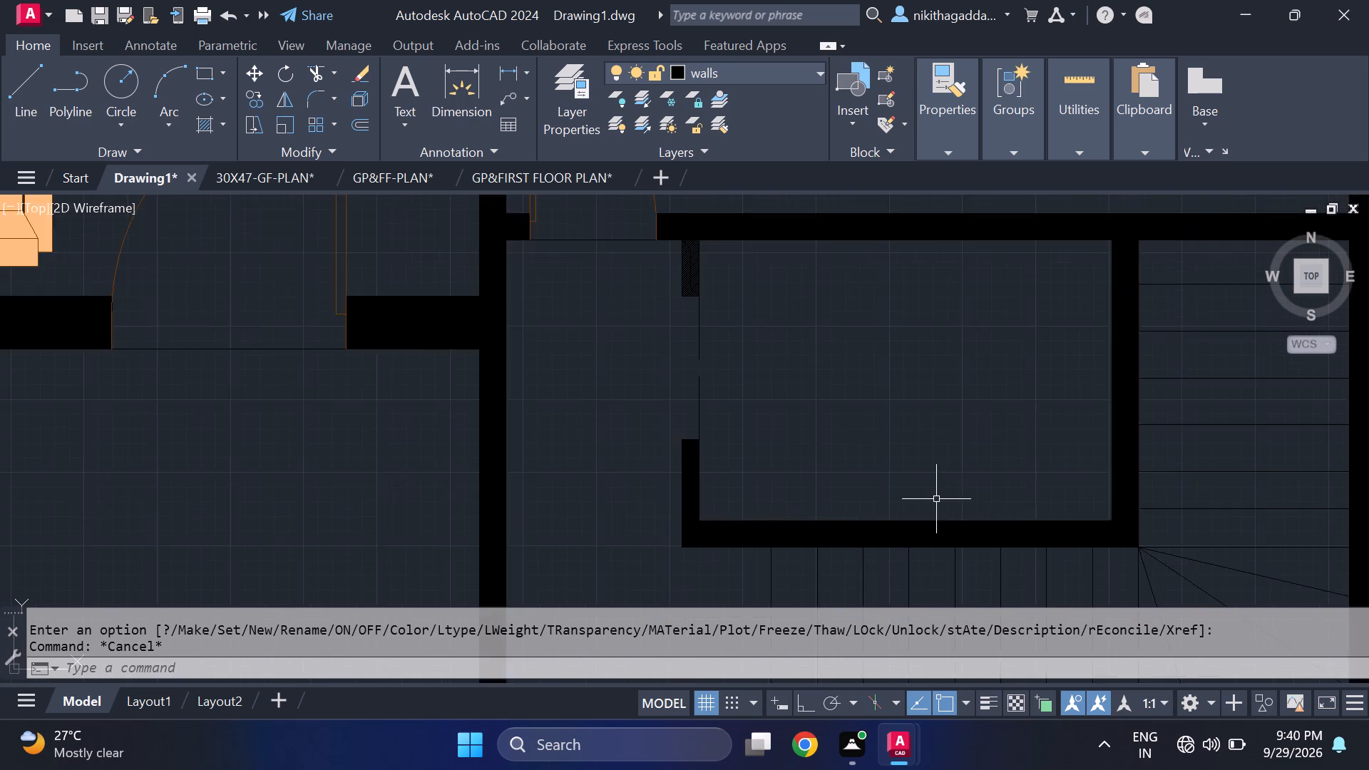
scroll(937, 496, down, 2)
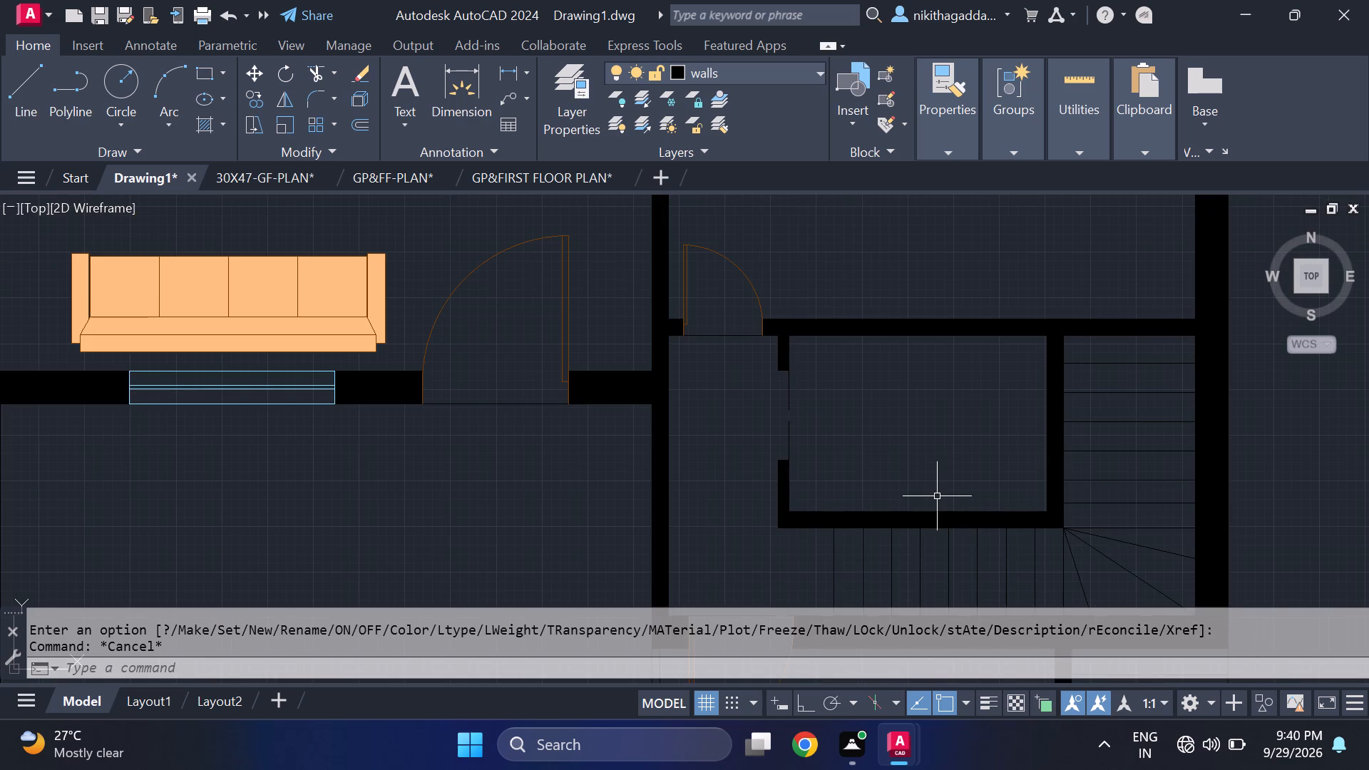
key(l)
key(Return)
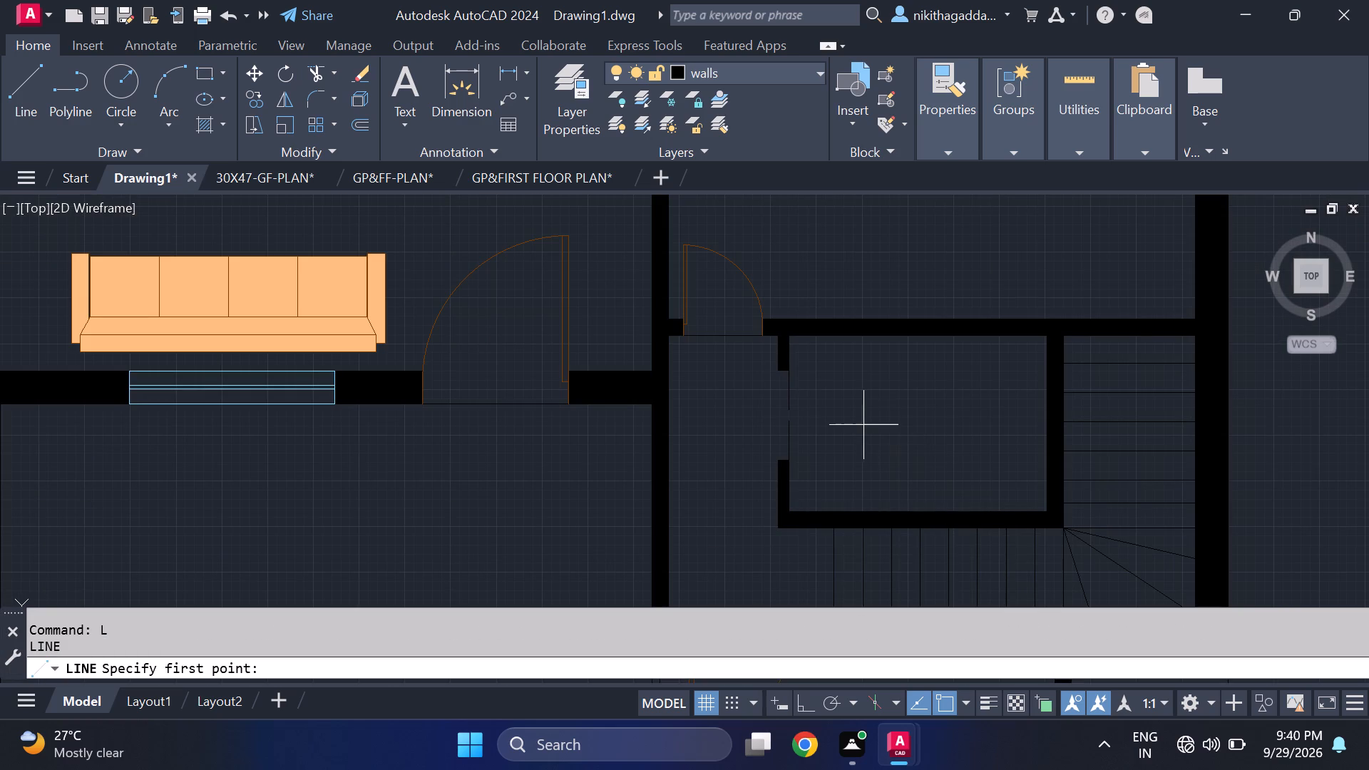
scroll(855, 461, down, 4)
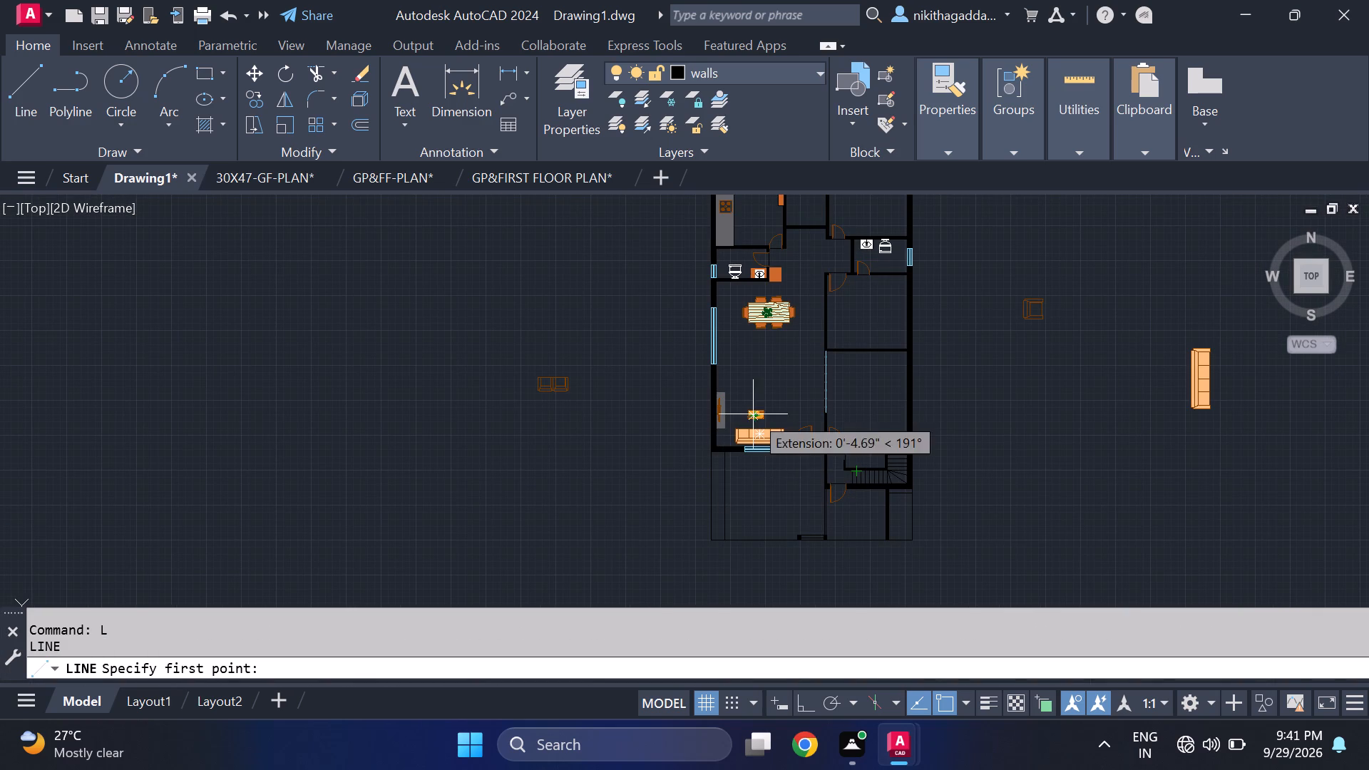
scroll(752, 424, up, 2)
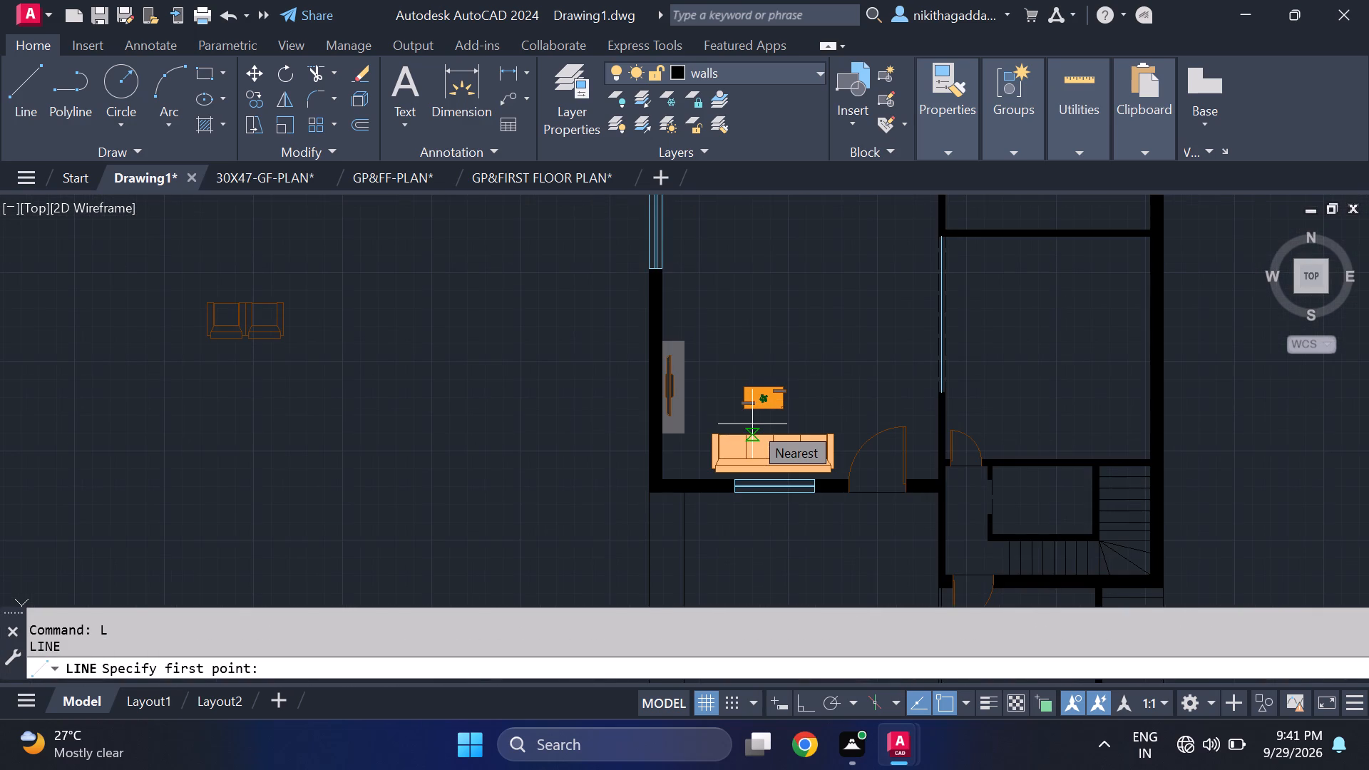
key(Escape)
Move the centre table, including its plant and orange fill, closer to the front of the four-seat sofa.
scroll(753, 407, up, 2)
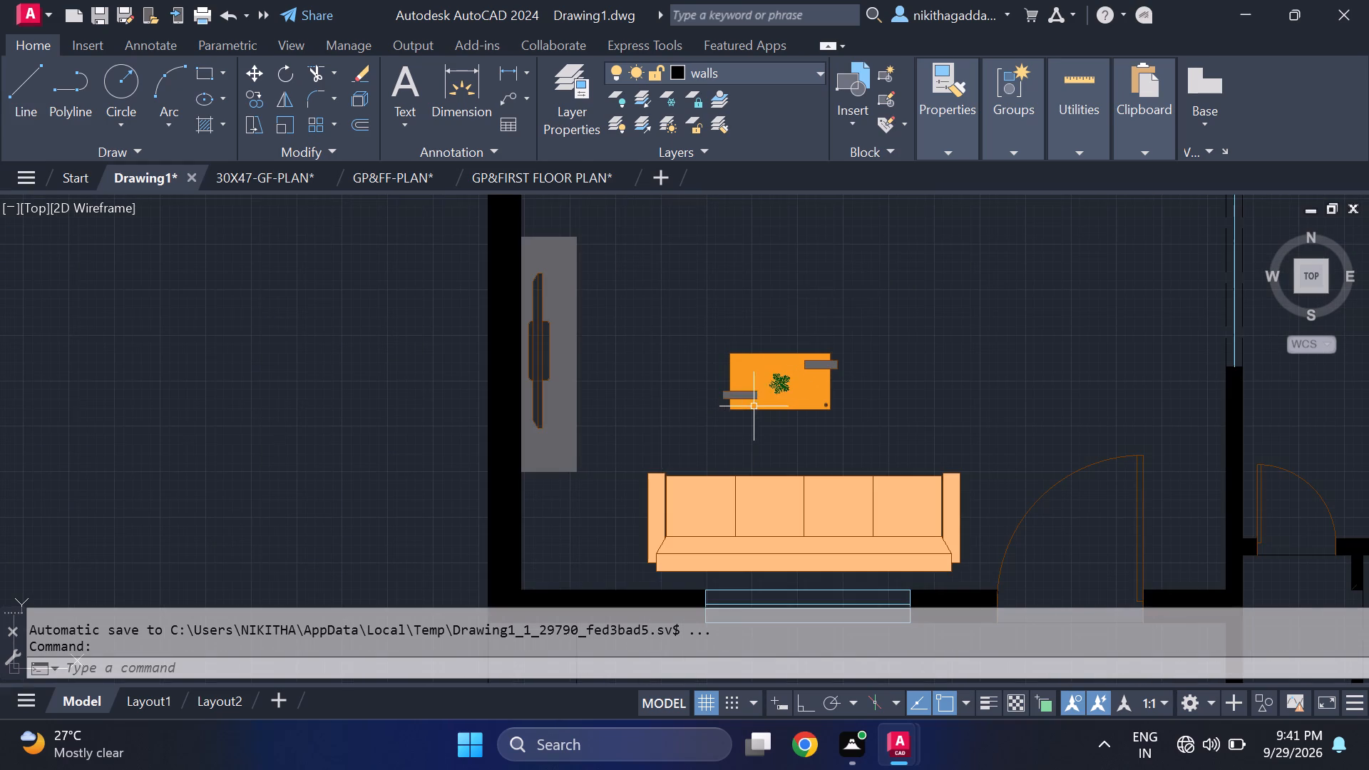
click(878, 293)
click(682, 440)
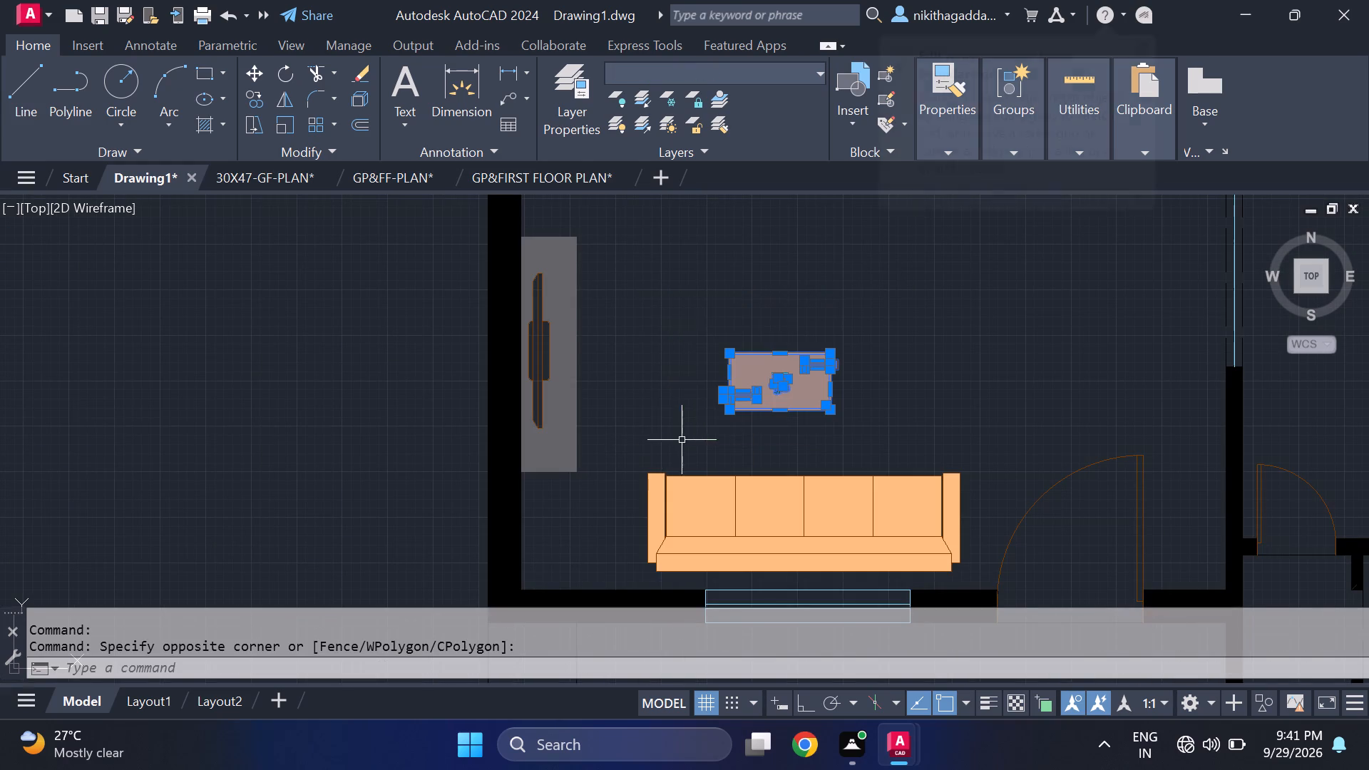
key(comma)
key(BackSpace)
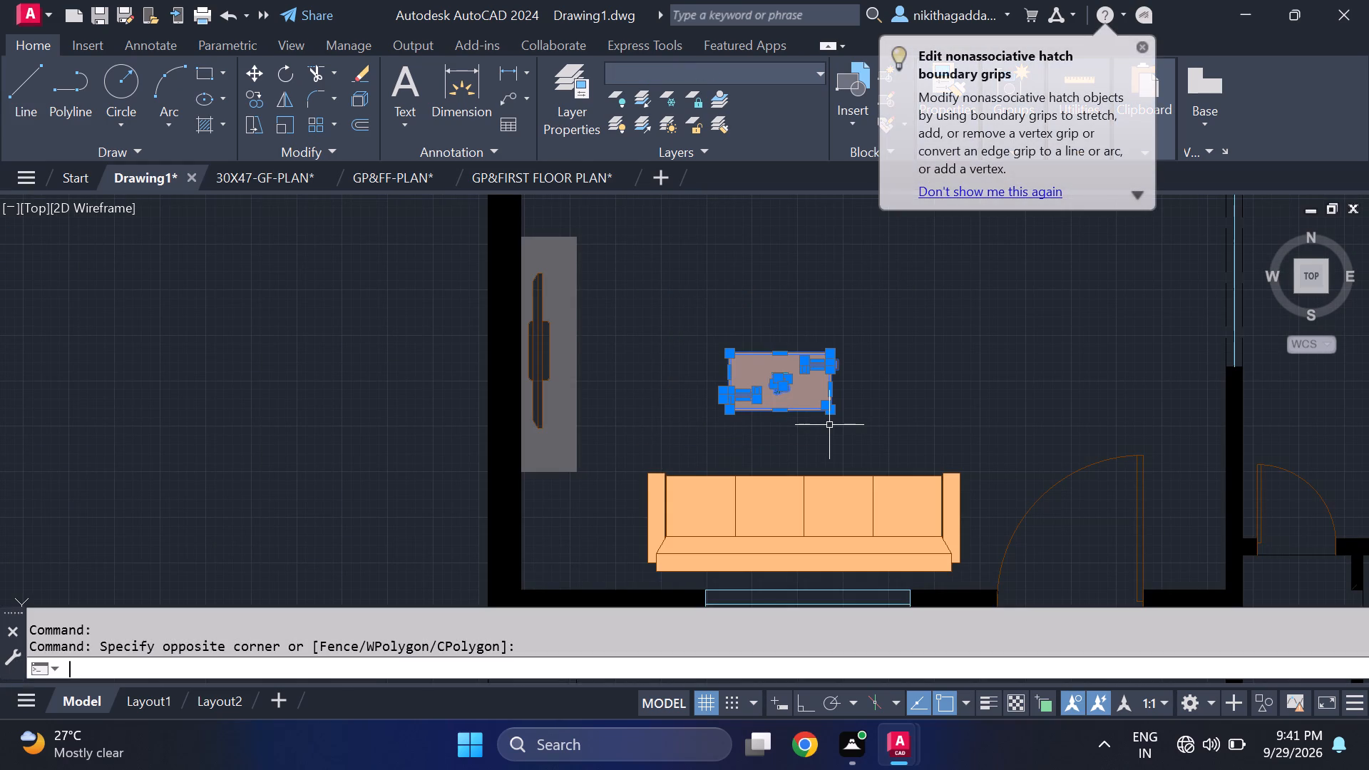
key(m)
key(Return)
scroll(830, 396, up, 2)
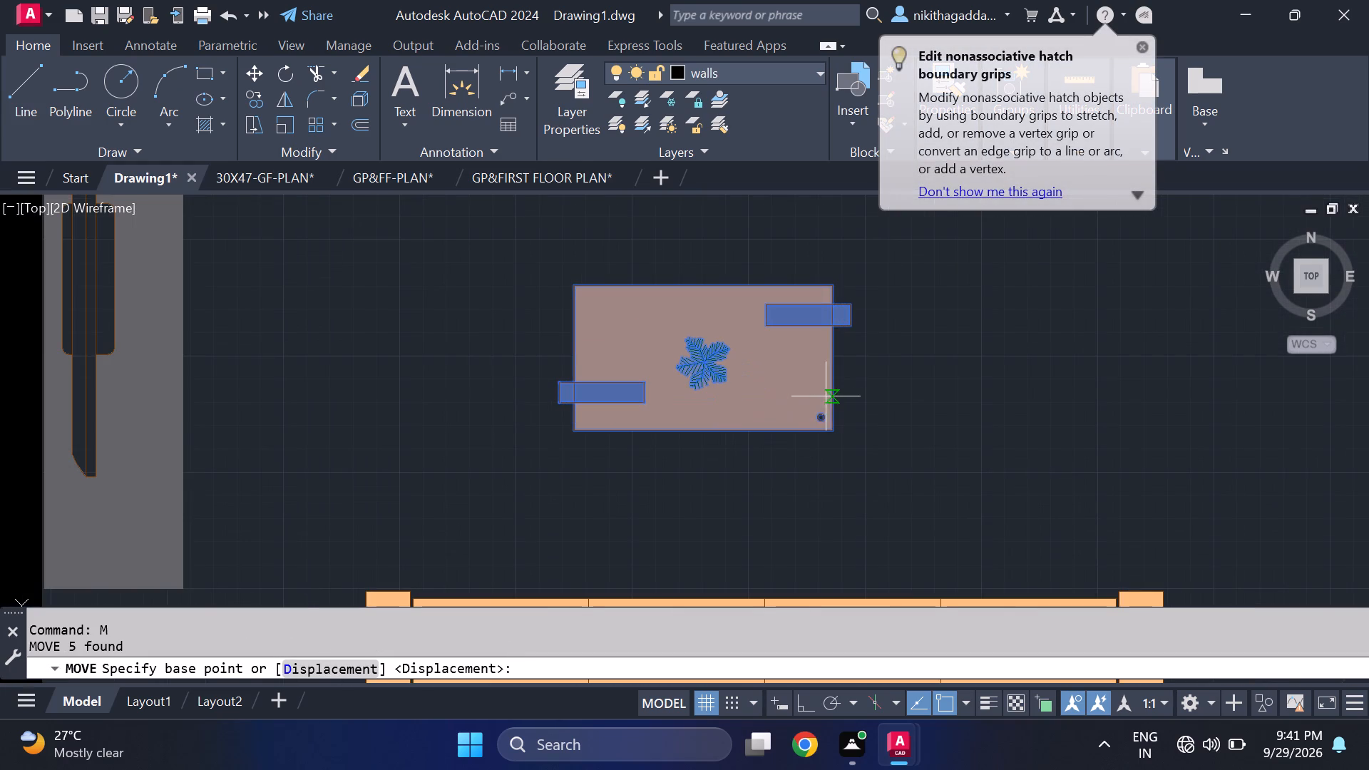
click(835, 431)
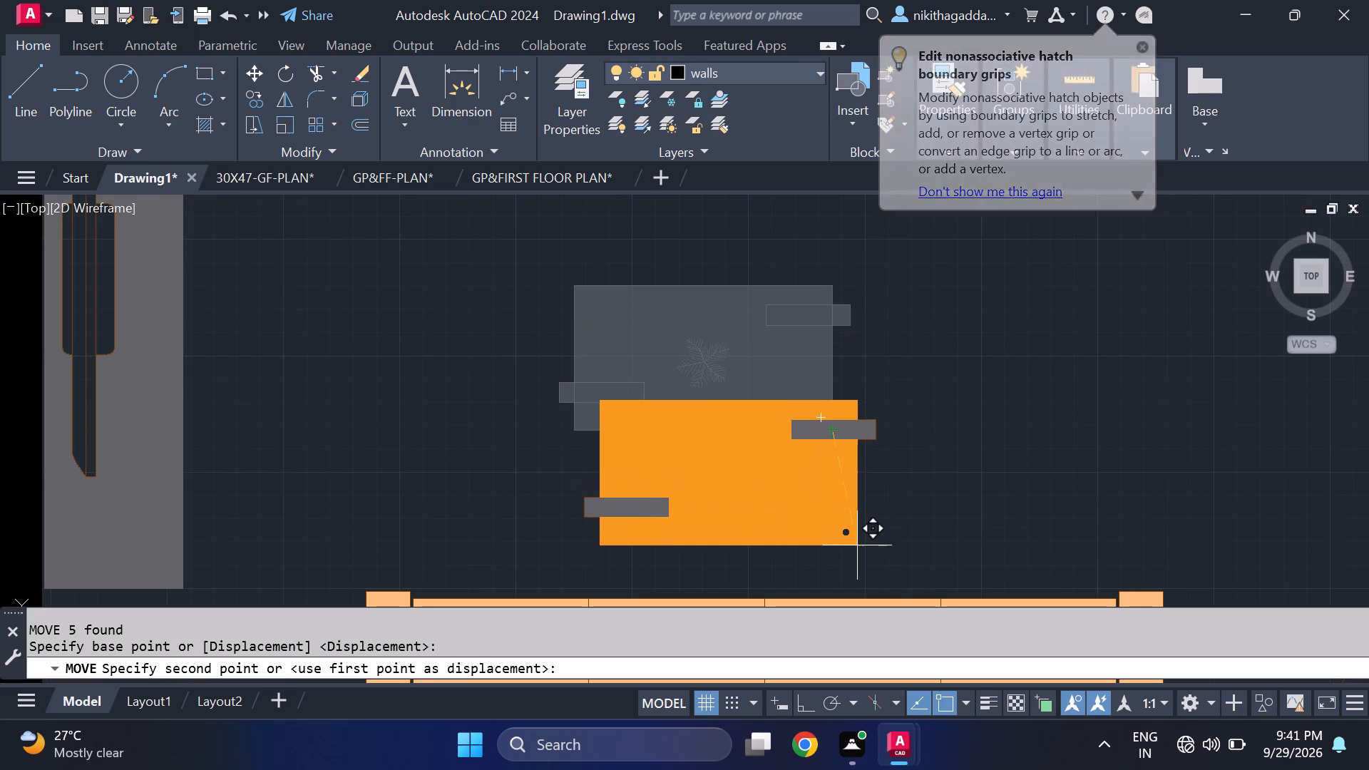
scroll(860, 552, down, 1)
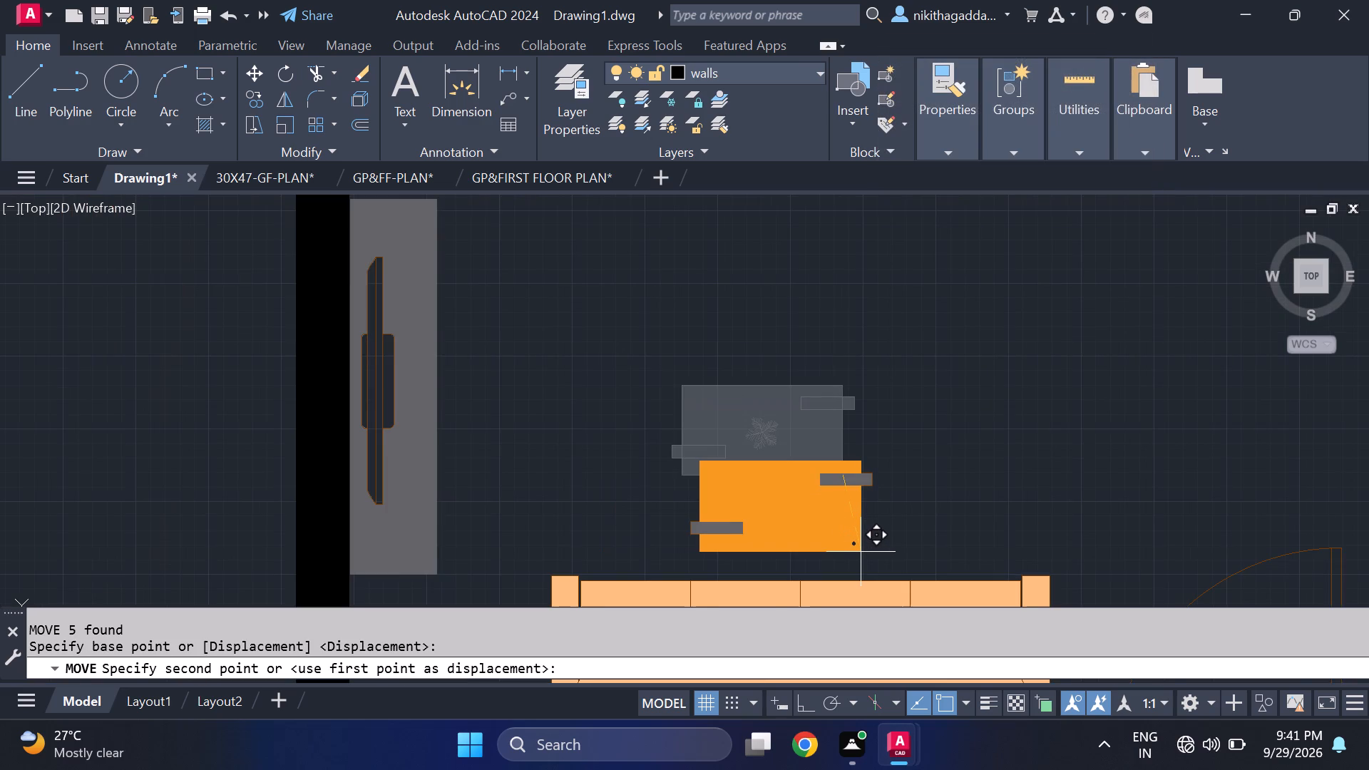
click(863, 533)
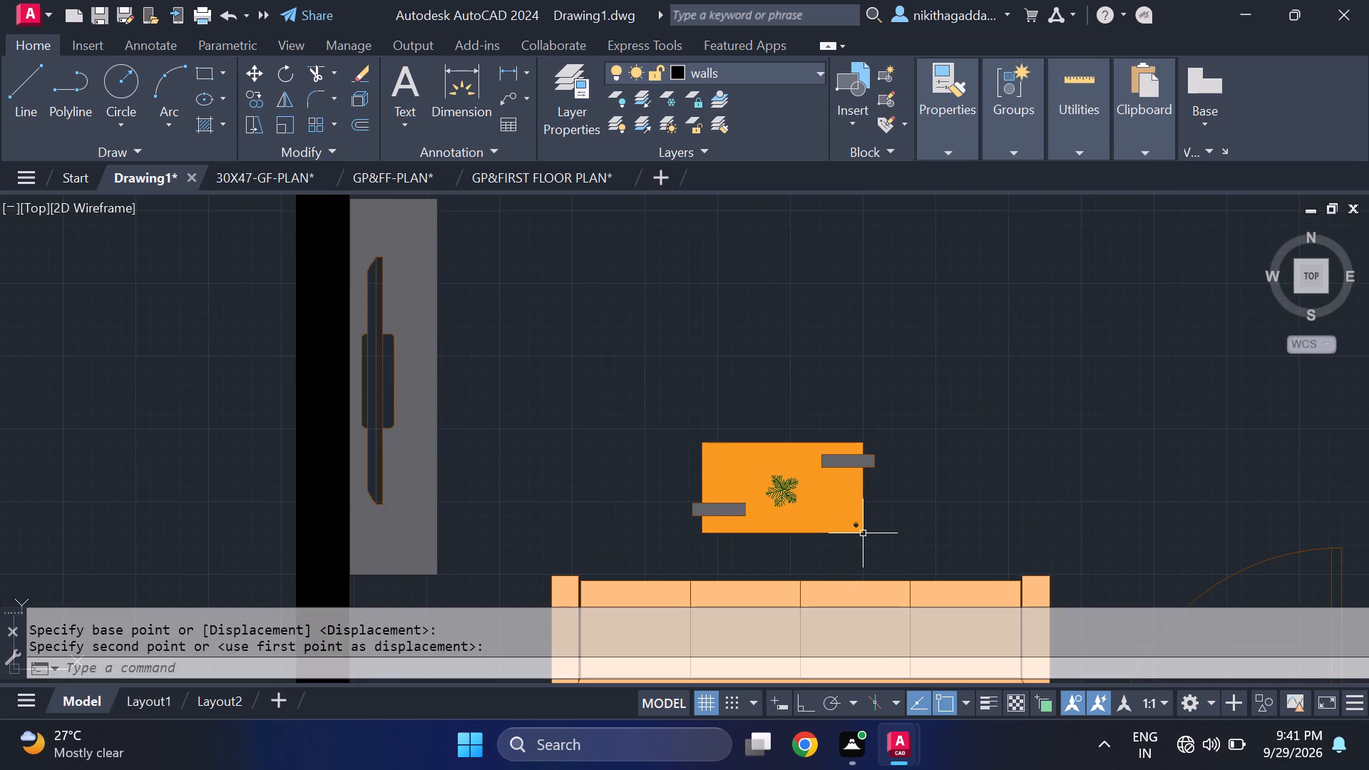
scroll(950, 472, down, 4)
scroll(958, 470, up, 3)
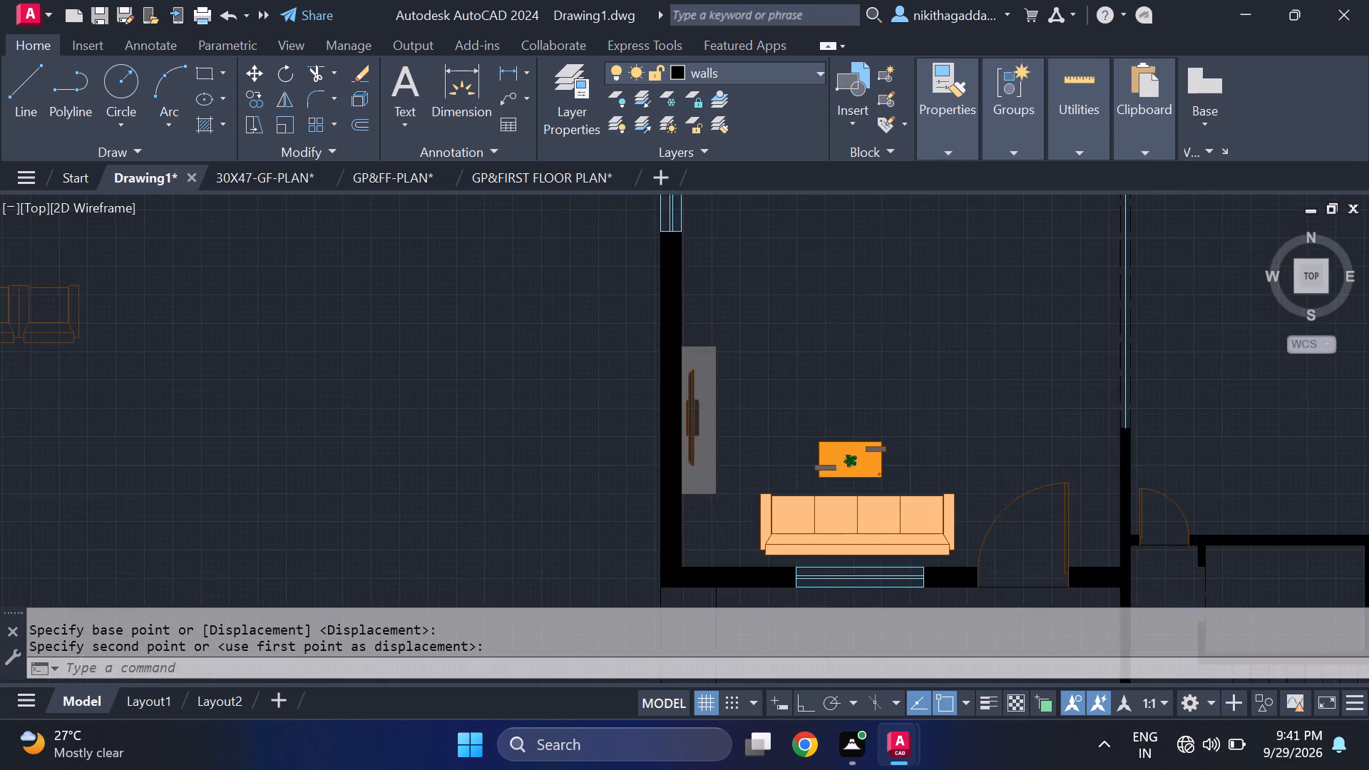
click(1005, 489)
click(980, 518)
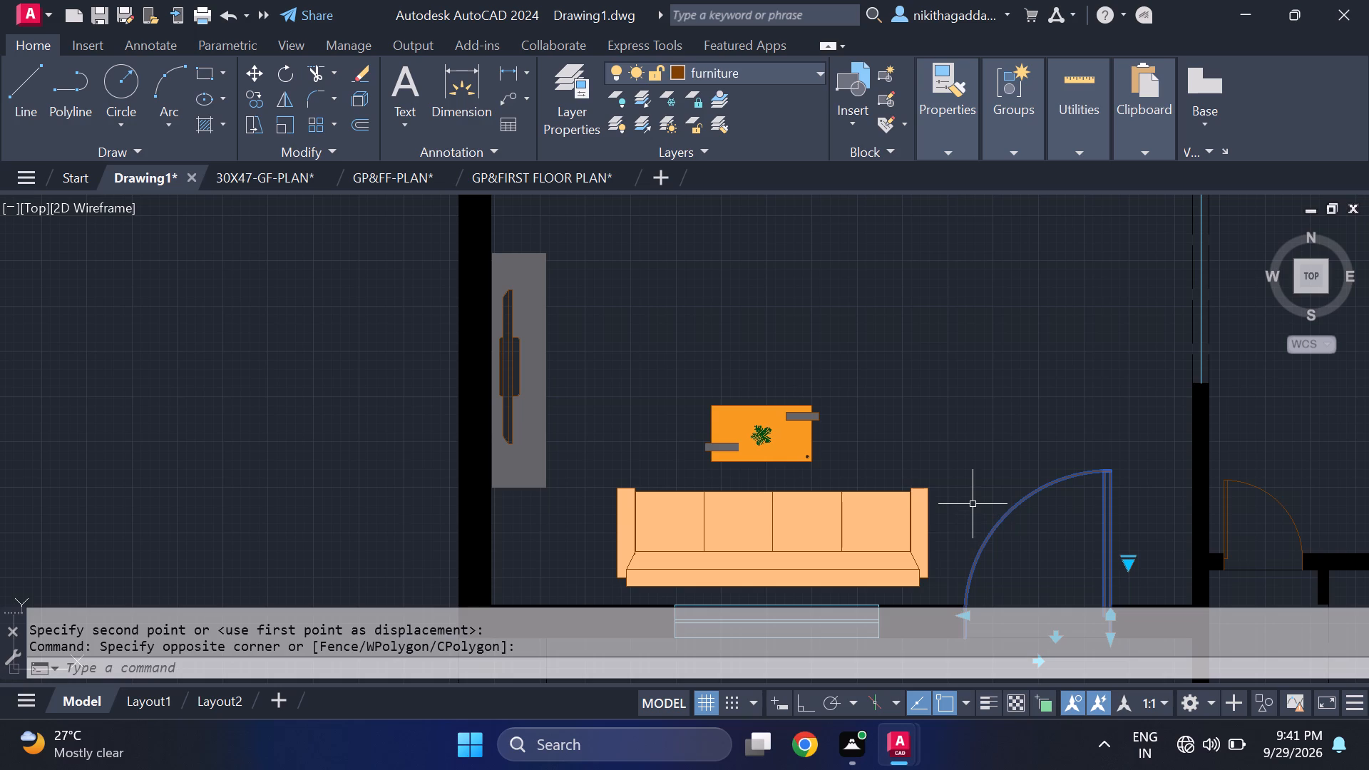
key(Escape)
Draw a three-sided line outline around the centre table, joining the midpoints of the sofa's arm ends and extending about 4'-11" from them.
key(l)
key(Return)
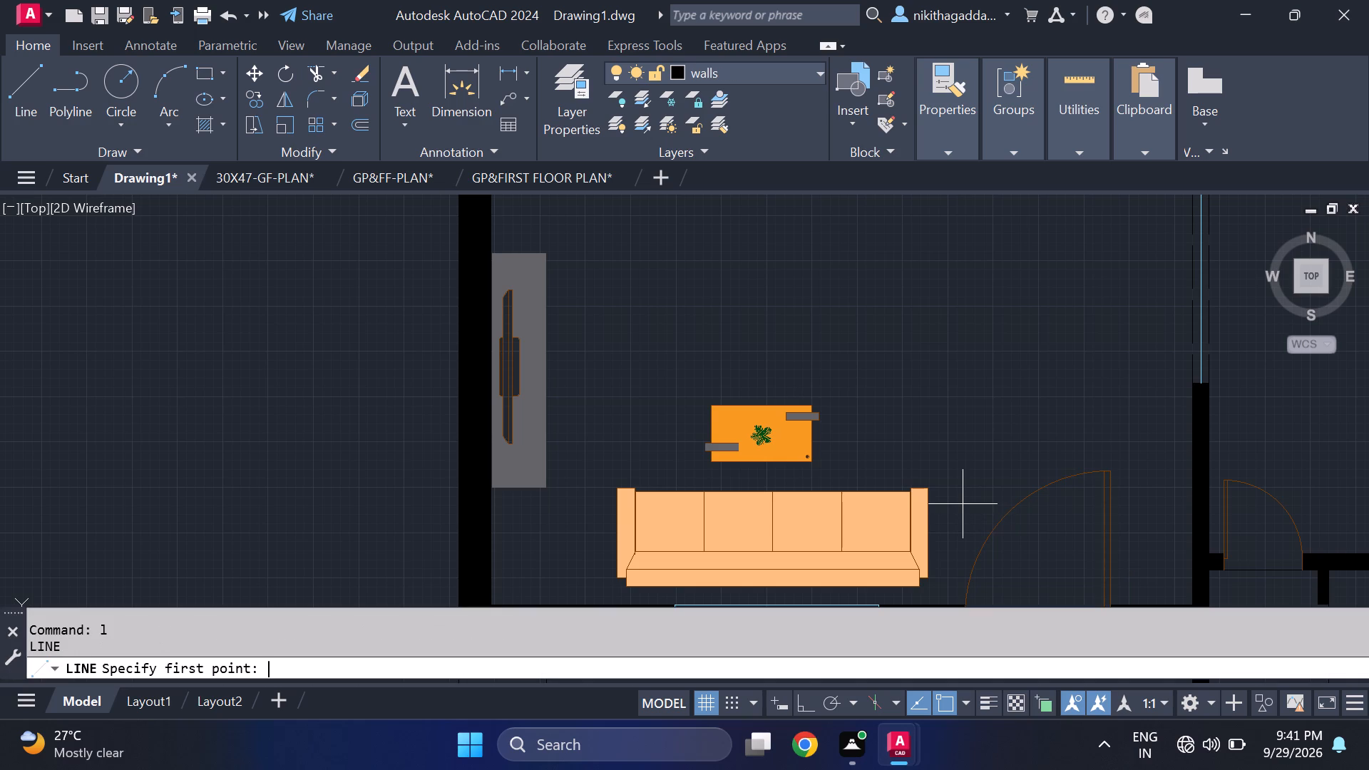
click(626, 489)
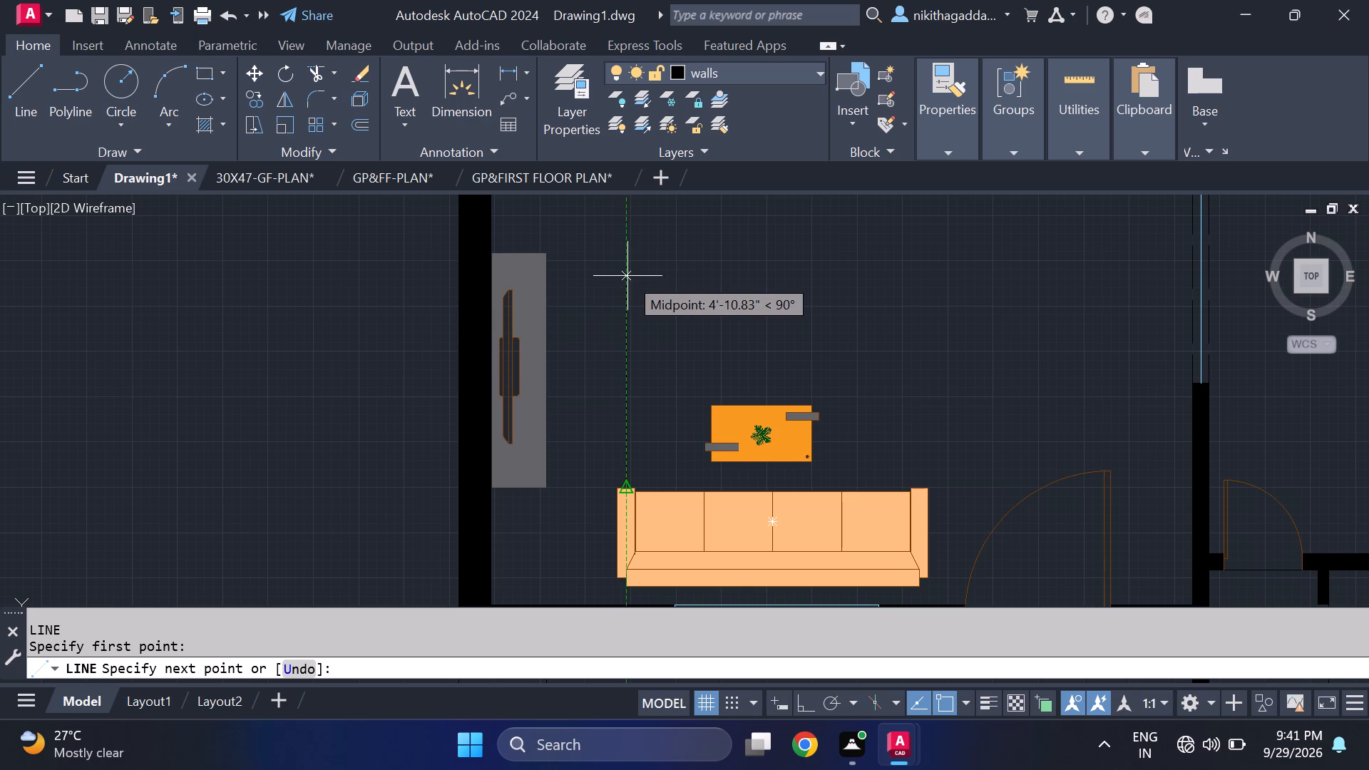
click(627, 277)
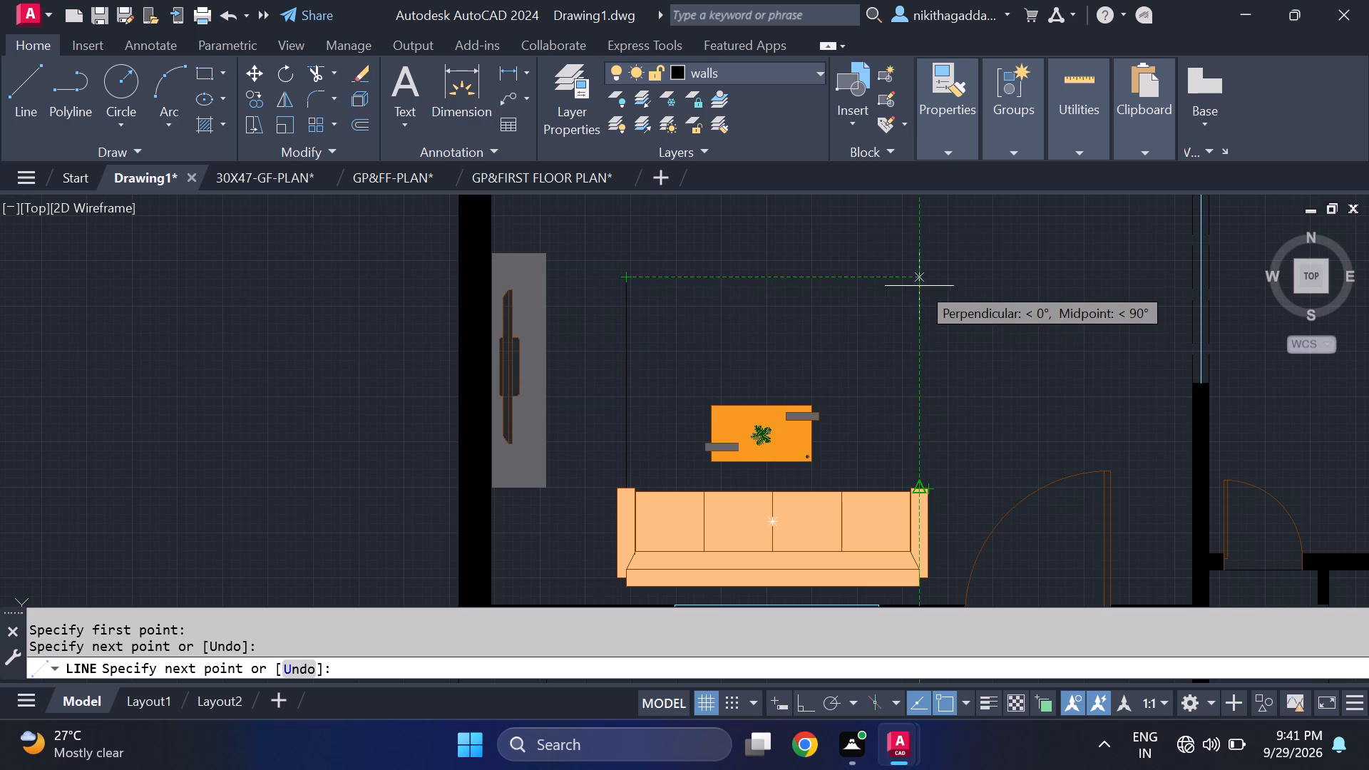
click(916, 277)
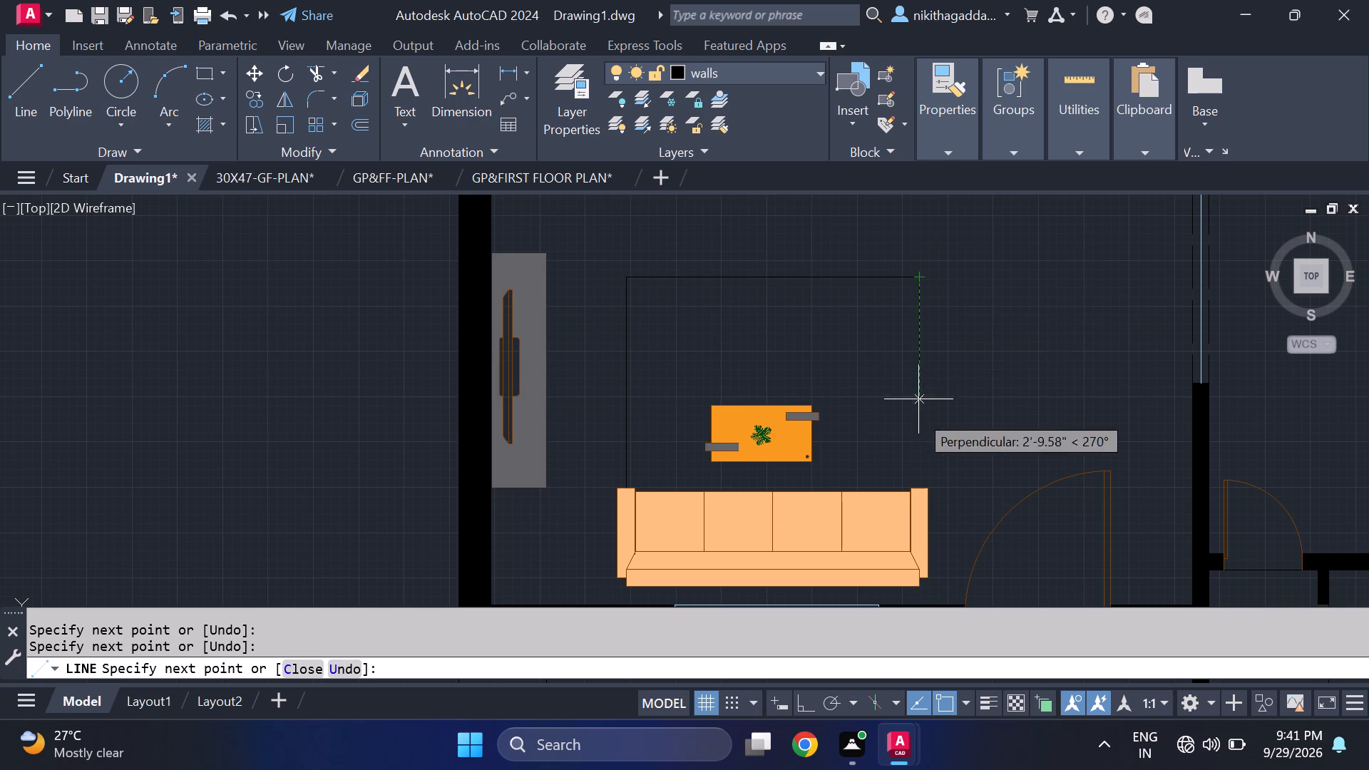
click(917, 483)
key(Escape)
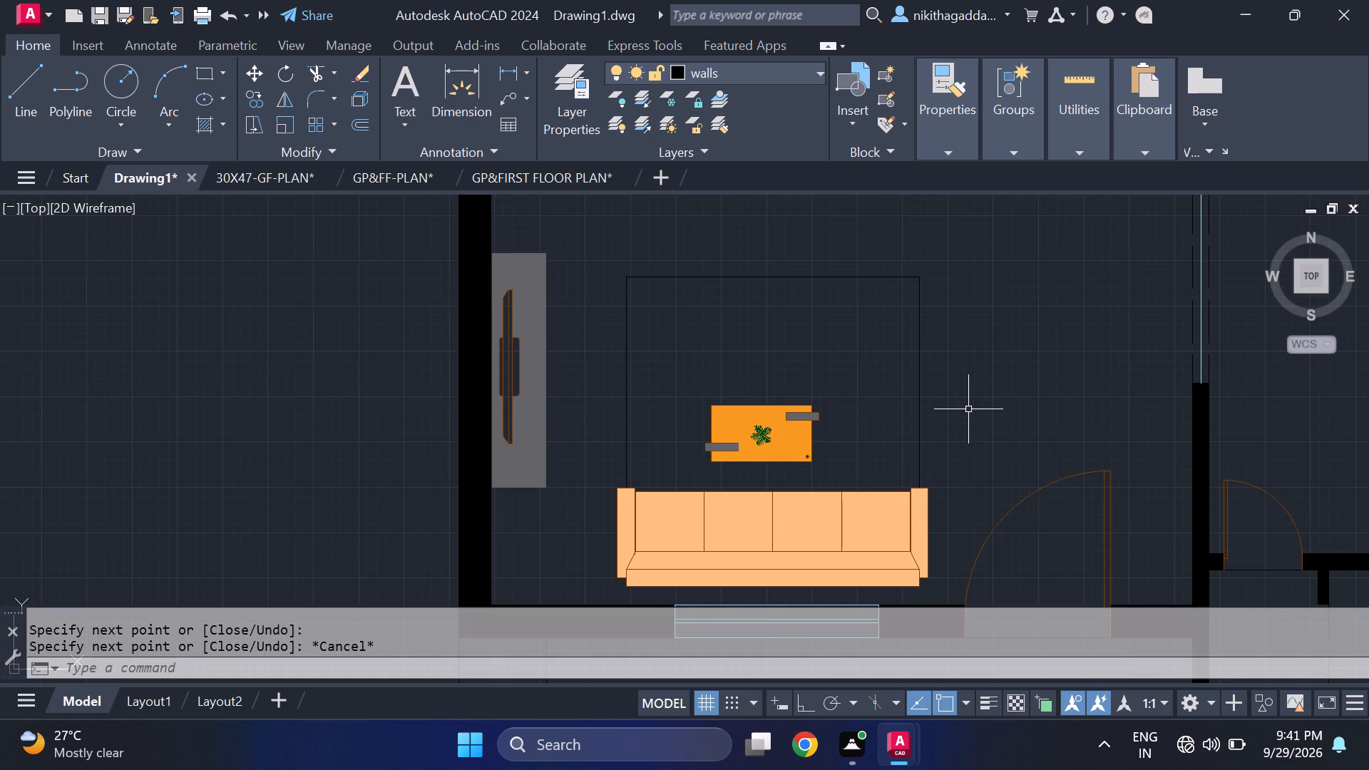
Examine the outline around the centre table and its fit within the overall floor plan.
scroll(926, 414, down, 5)
scroll(933, 405, up, 1)
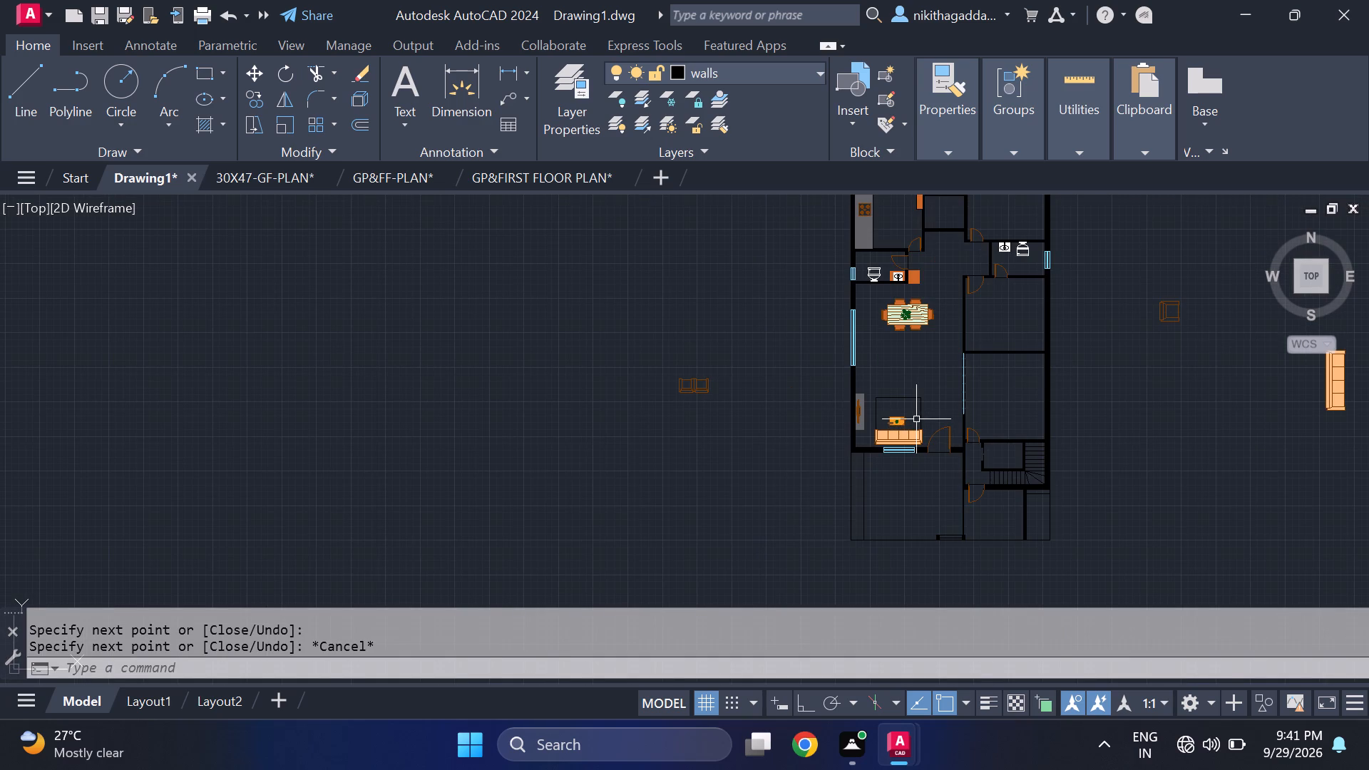
scroll(893, 428, up, 2)
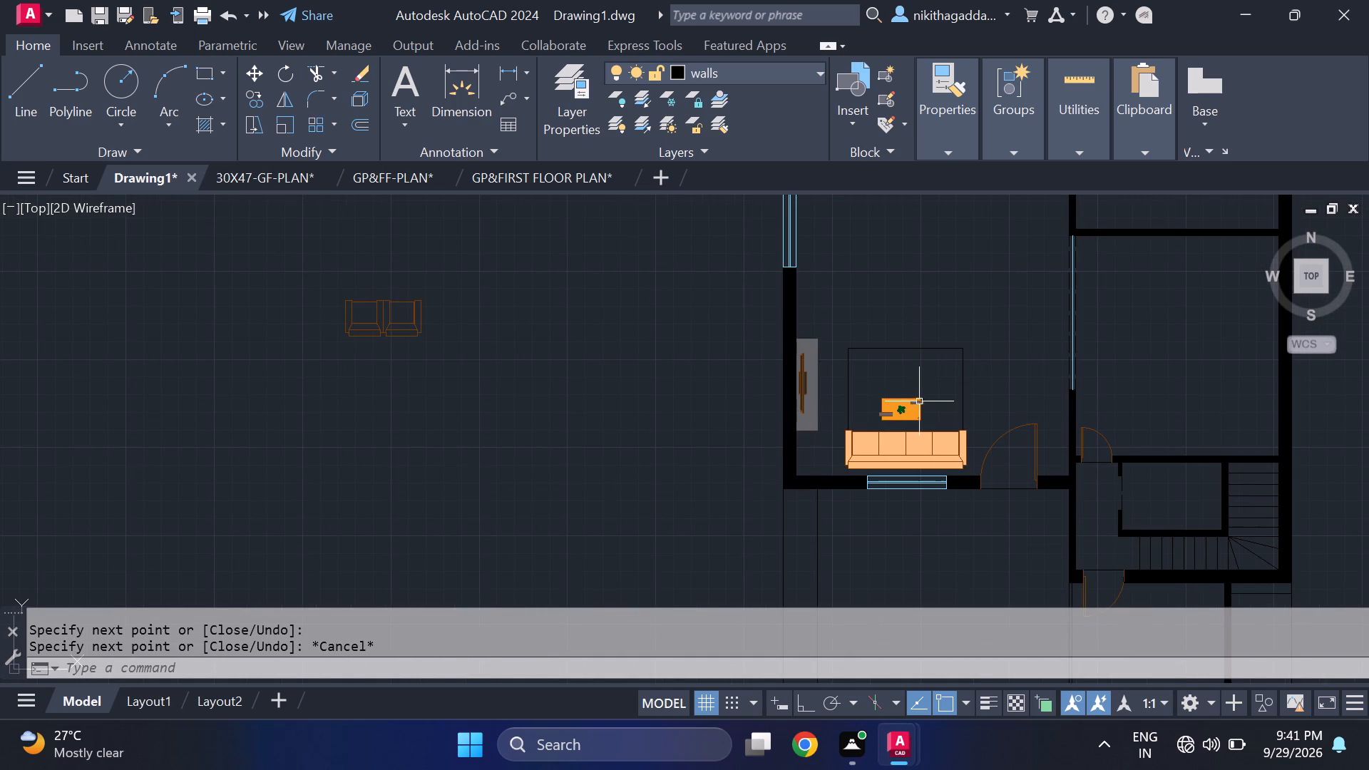
scroll(930, 440, up, 1)
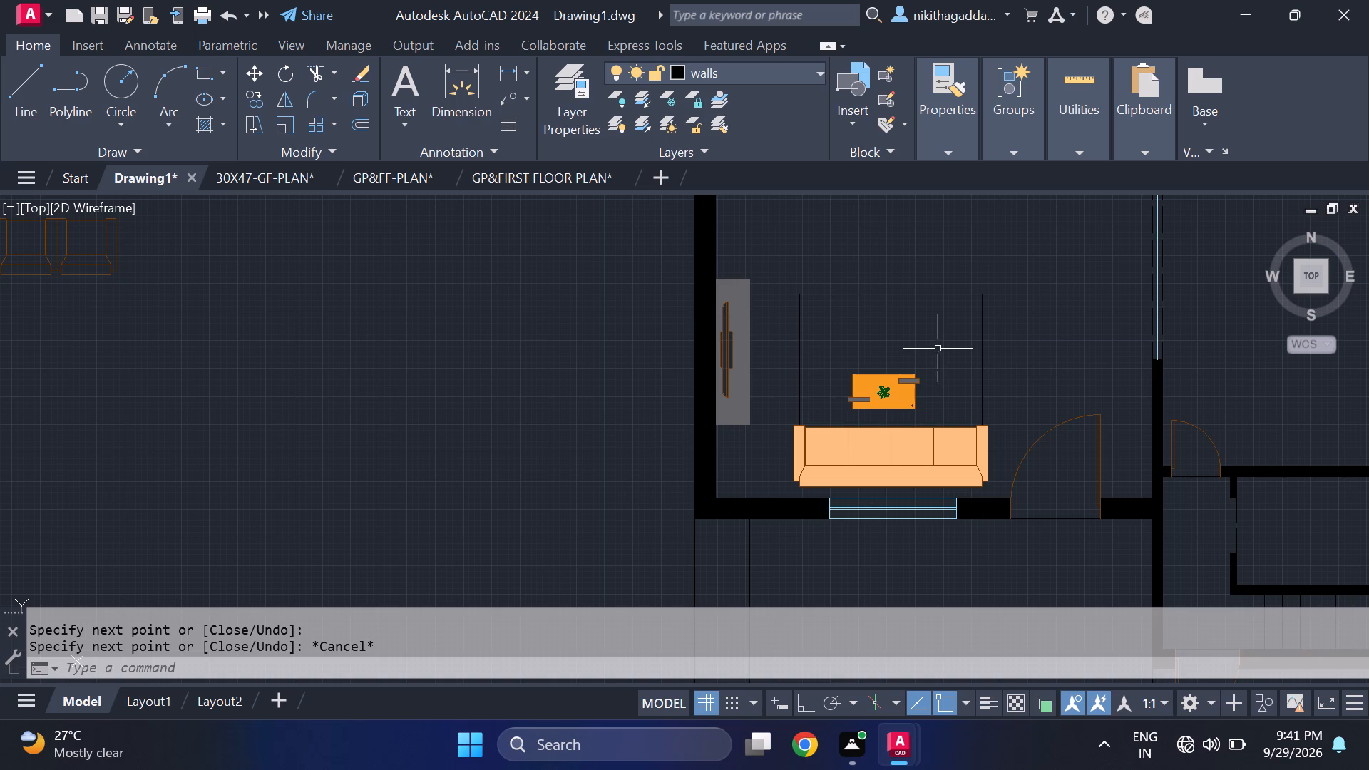
scroll(939, 349, down, 3)
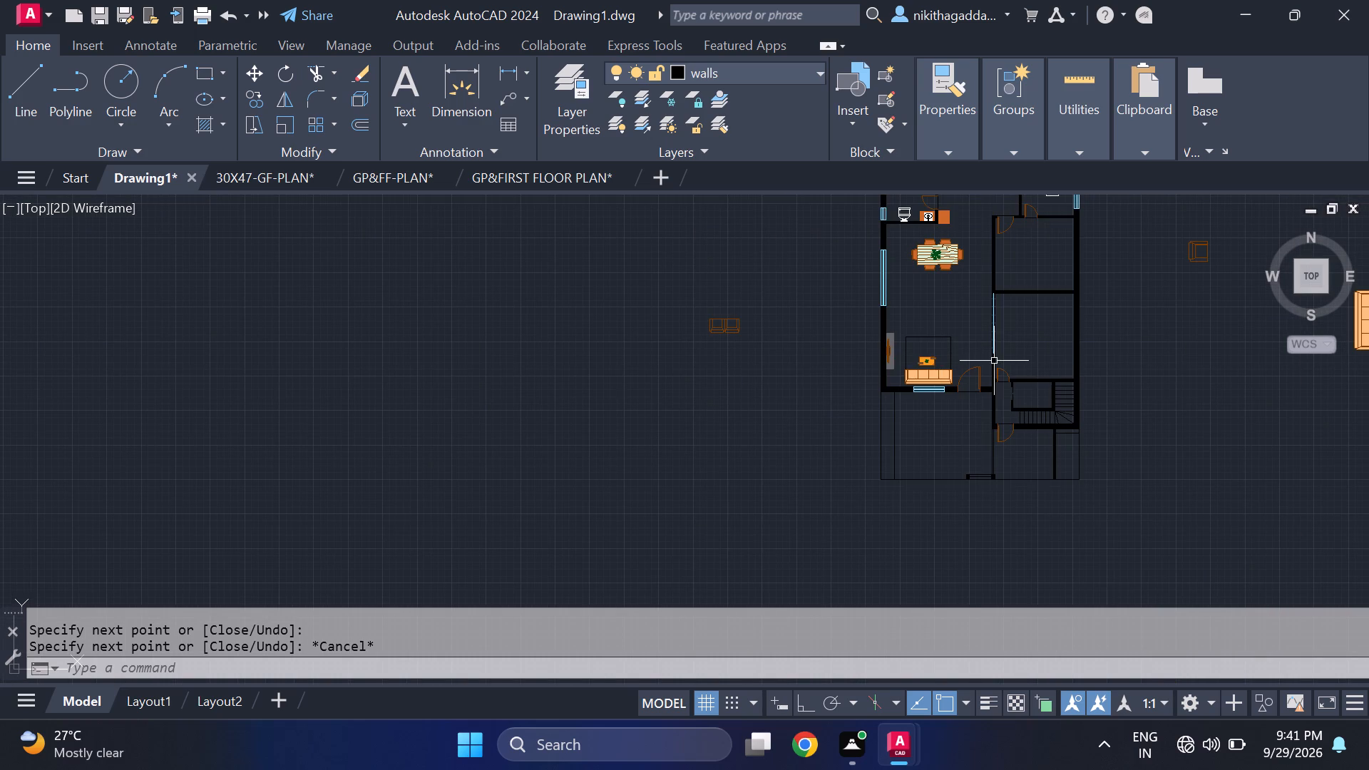
middle_drag(980, 371, 881, 489)
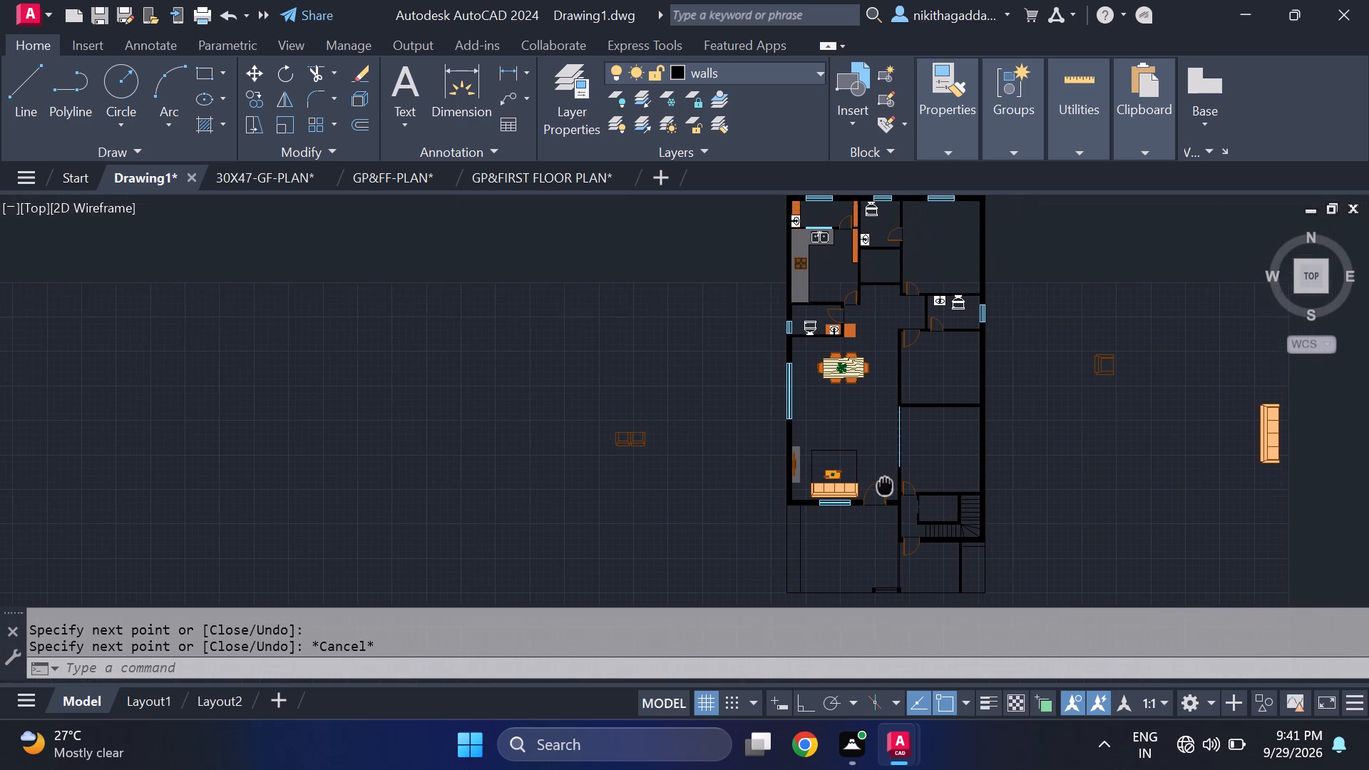
middle_drag(881, 489, 706, 395)
middle_drag(652, 379, 612, 368)
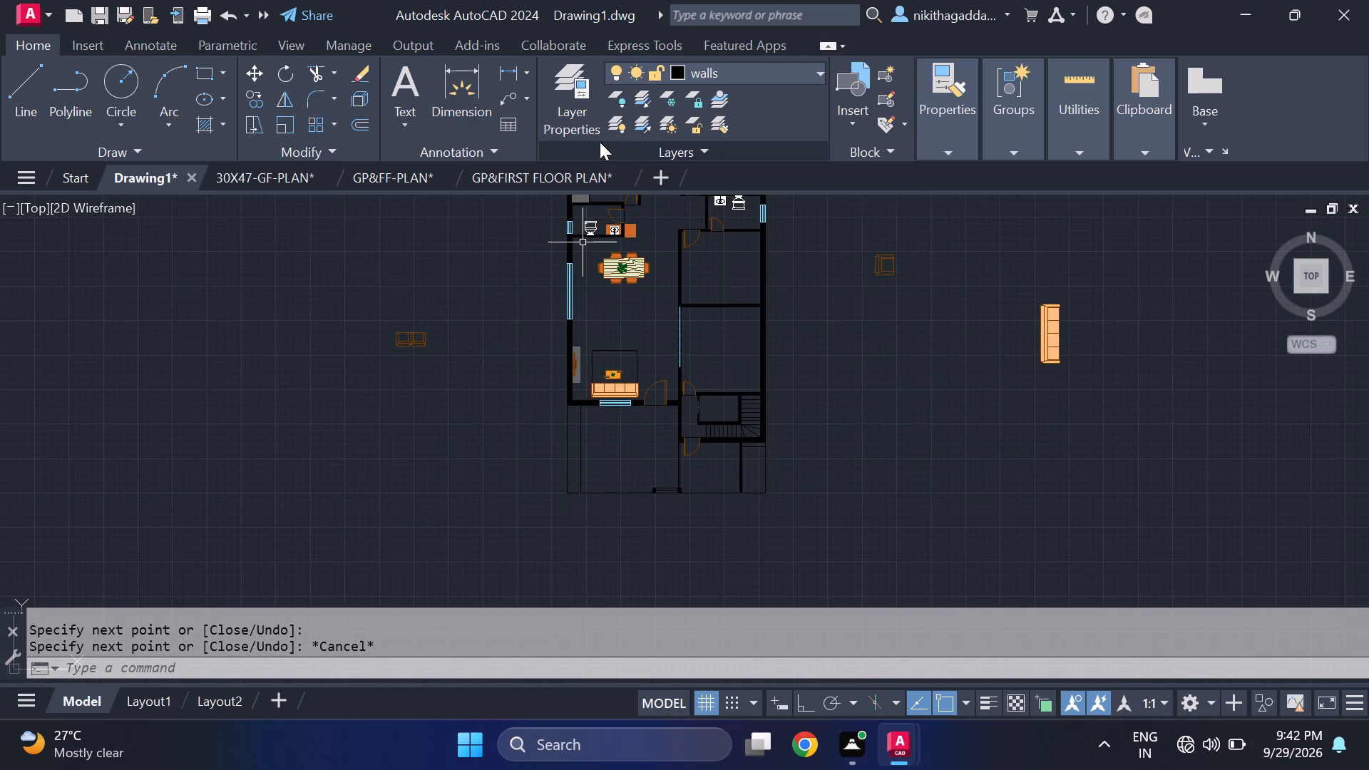
Draw a horizontal line across the small room beside the stairs, from the opening's lower jamb corner perpendicular to the opposite wall.
scroll(600, 142, up, 3)
key(l)
key(Return)
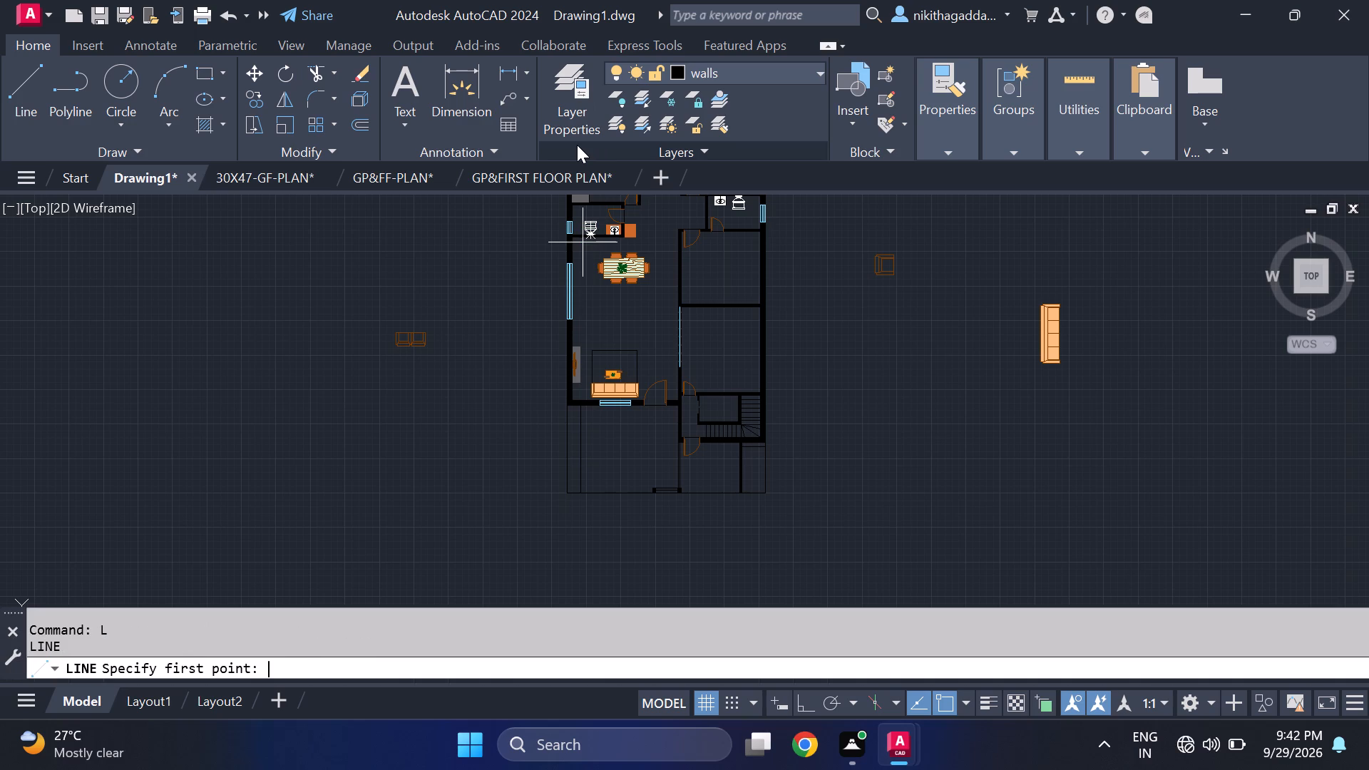
scroll(632, 146, up, 2)
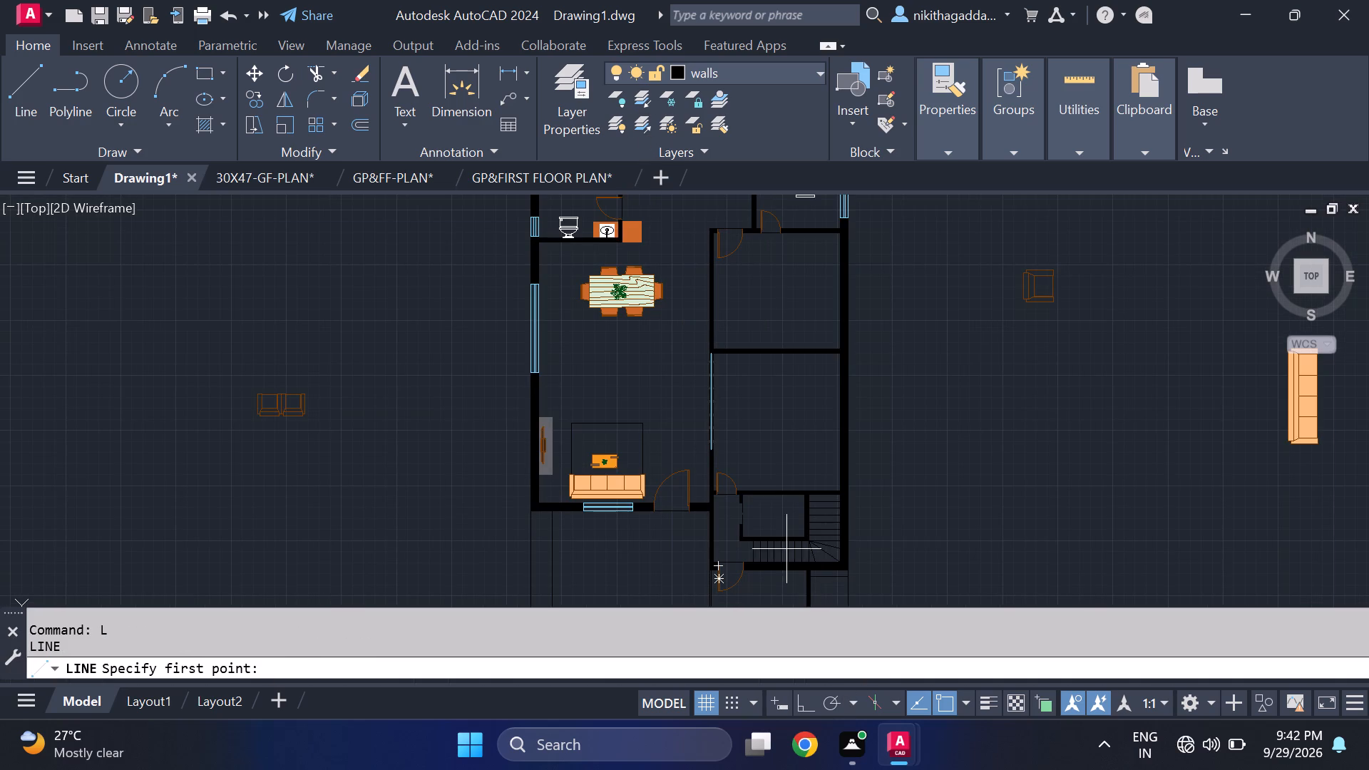
middle_drag(786, 549, 805, 452)
scroll(791, 453, up, 4)
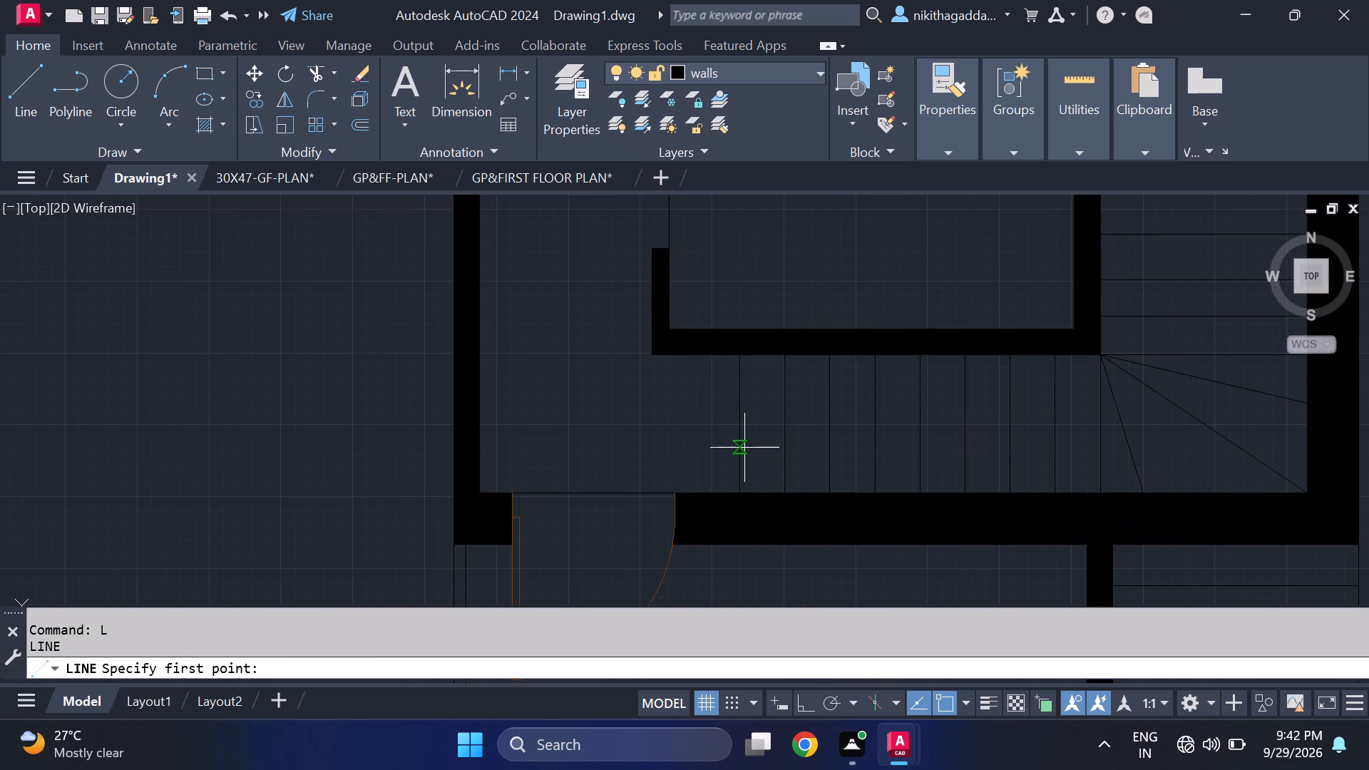
middle_drag(724, 433, 741, 543)
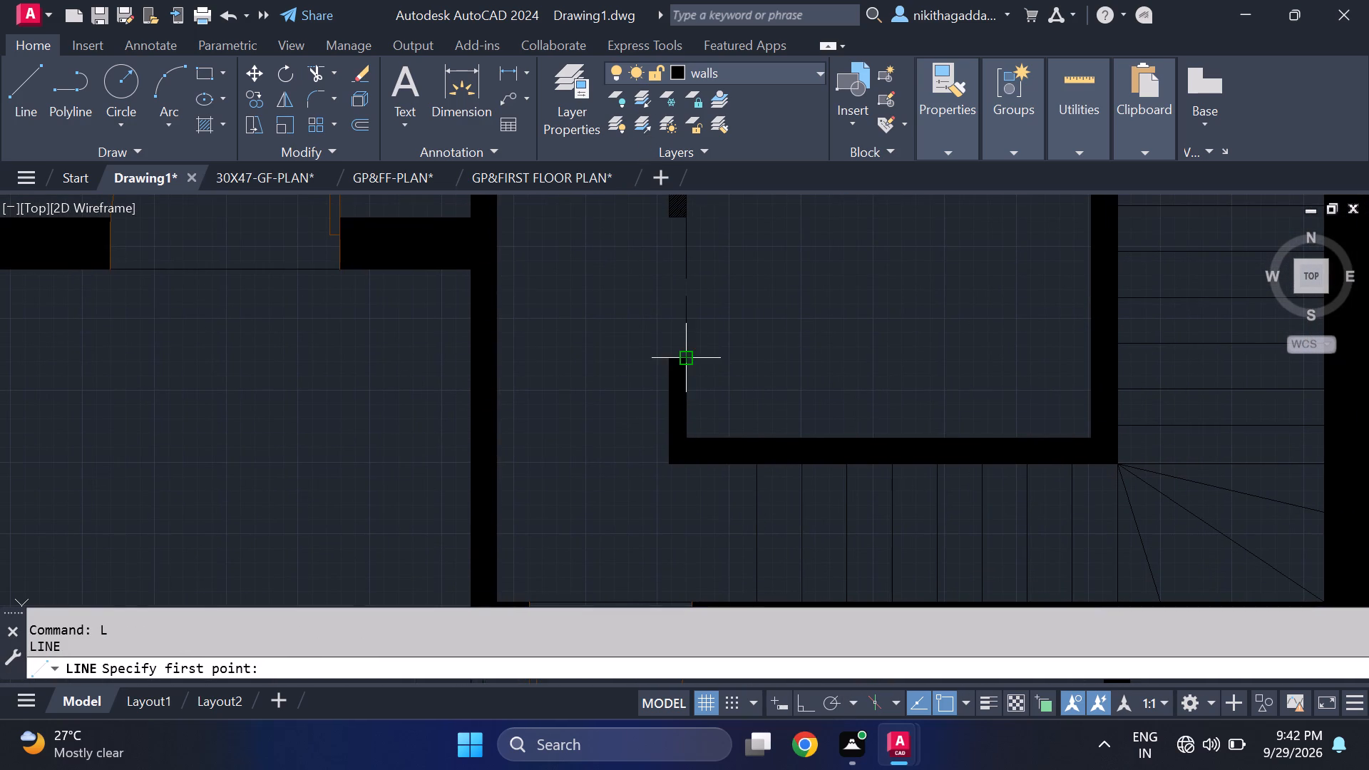
click(687, 369)
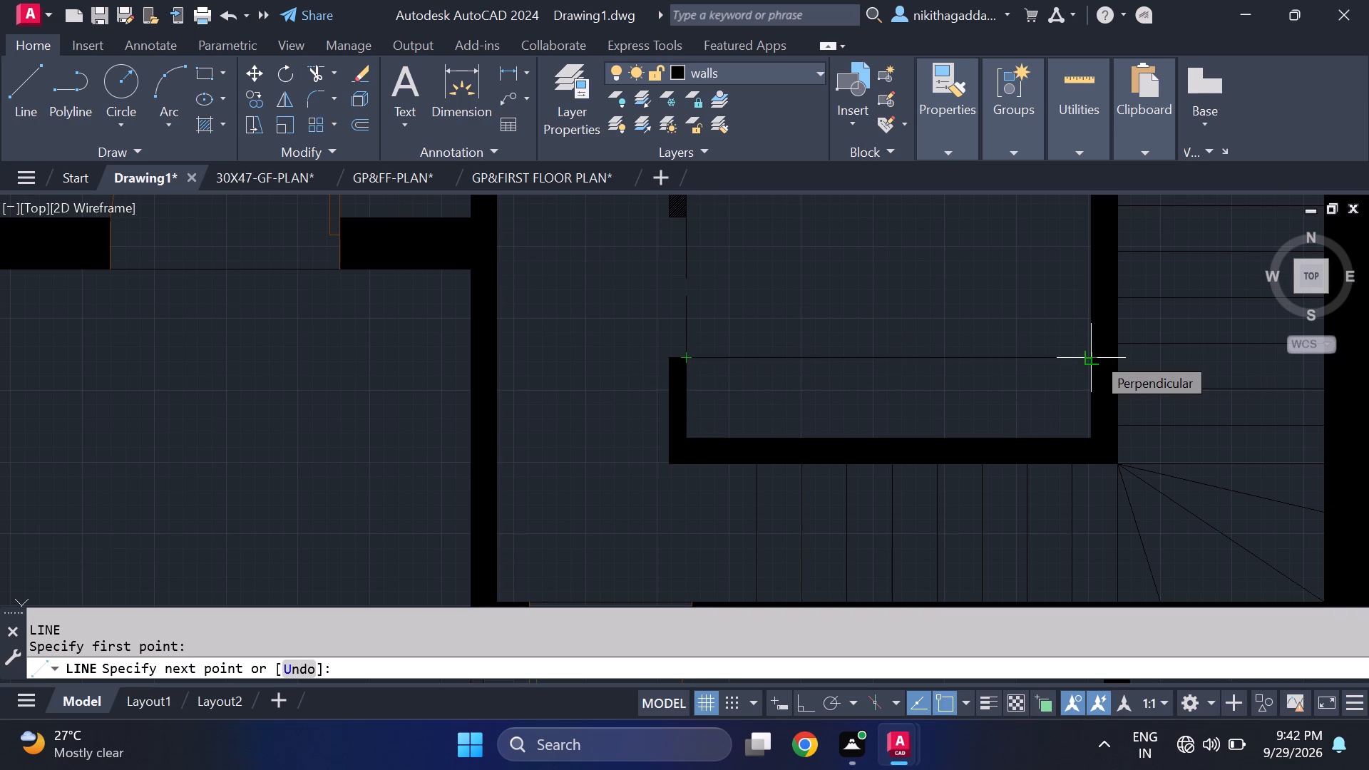
click(1094, 354)
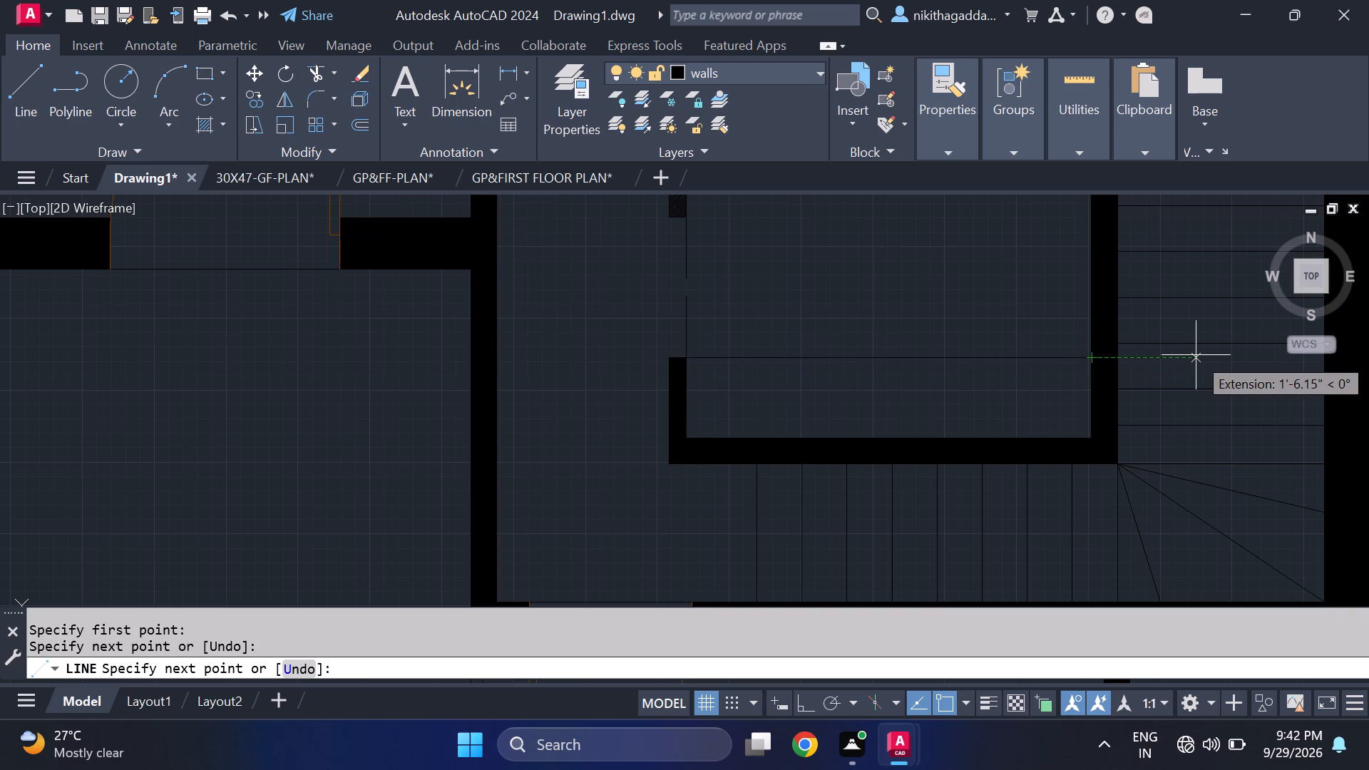
key(Escape)
With Ortho on, draw a shallow three-sided rectangle about 3'-8" wide against the lower wall inside the small room beside the stairs.
key(l)
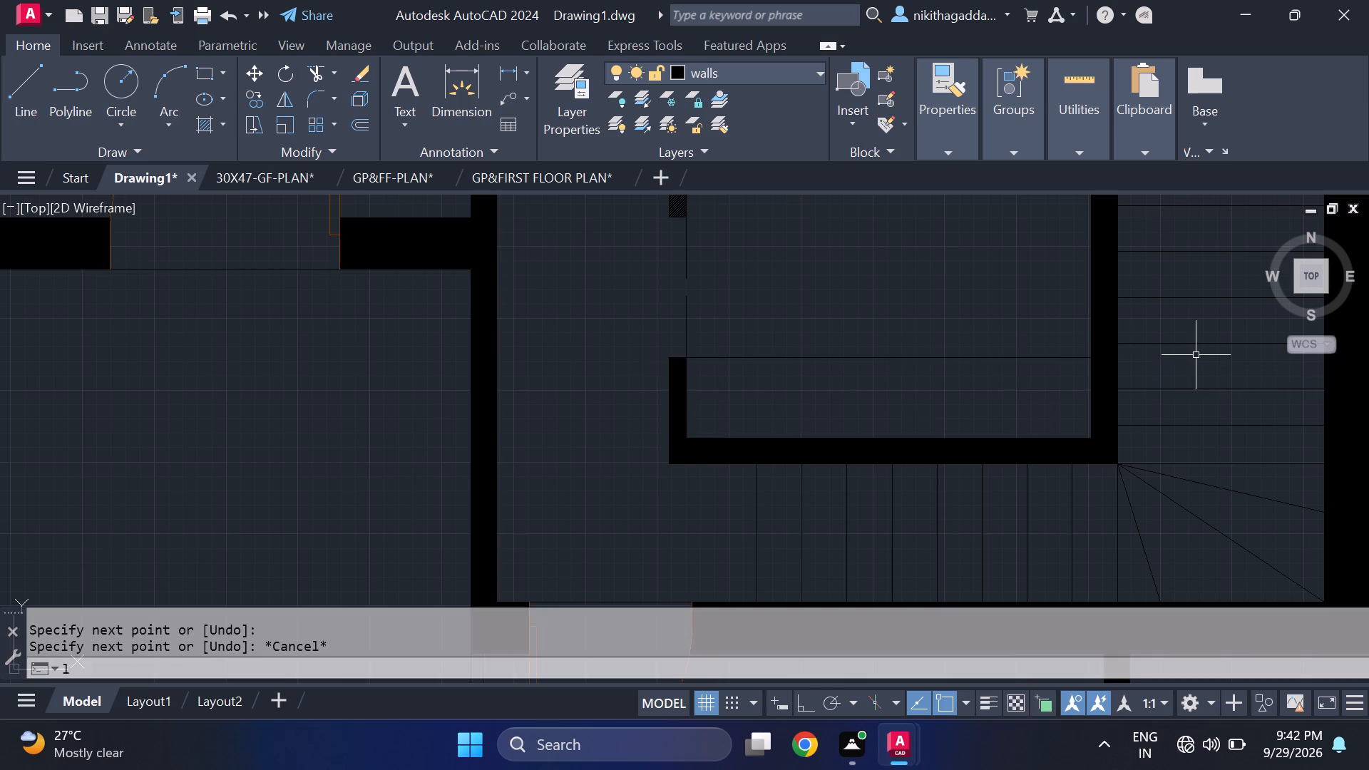
key(Return)
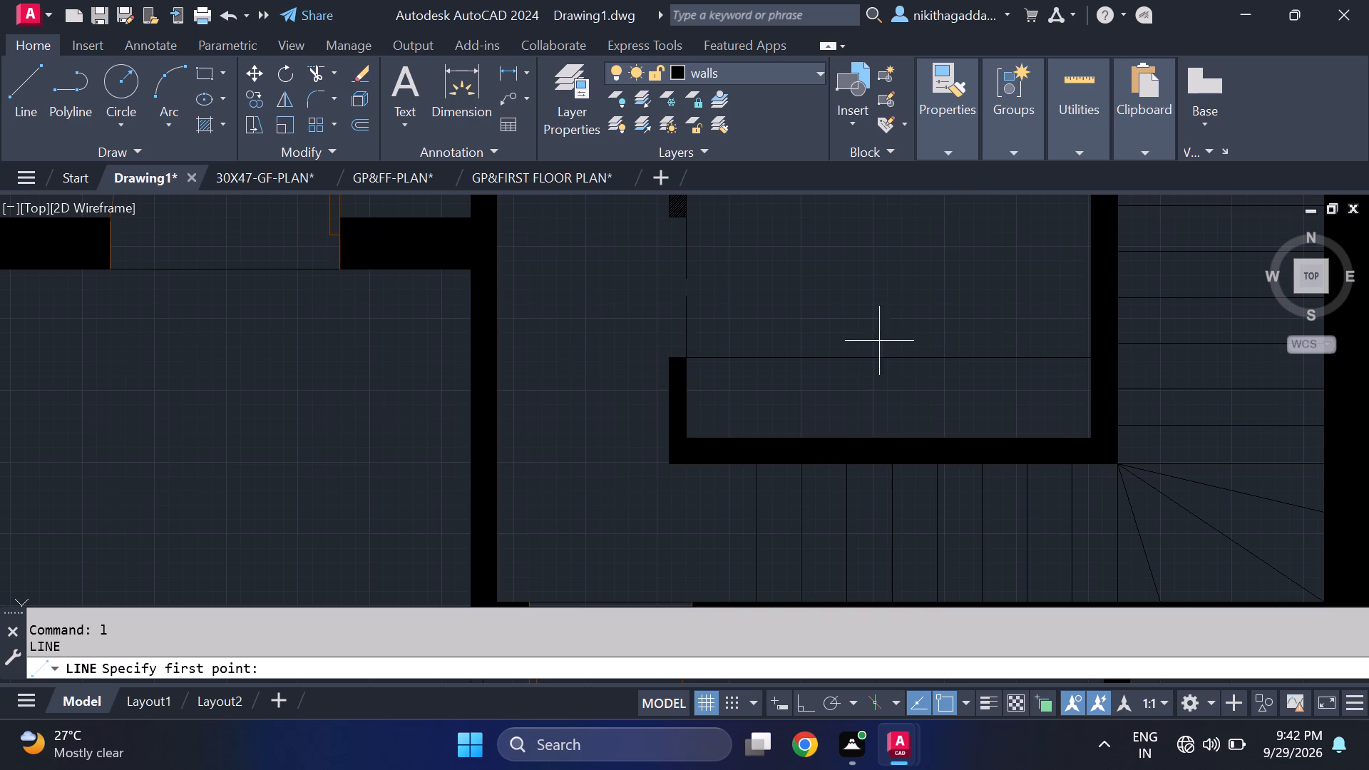
click(752, 438)
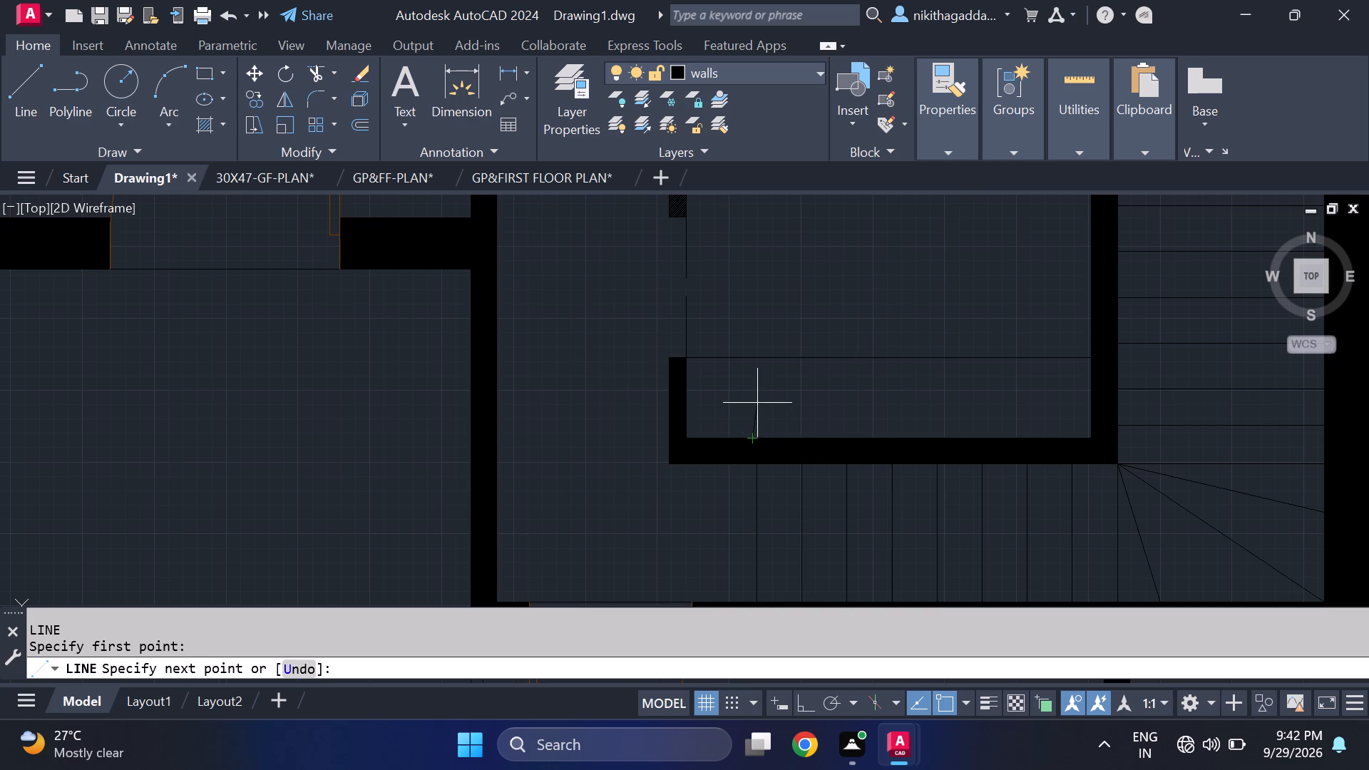
key(F8)
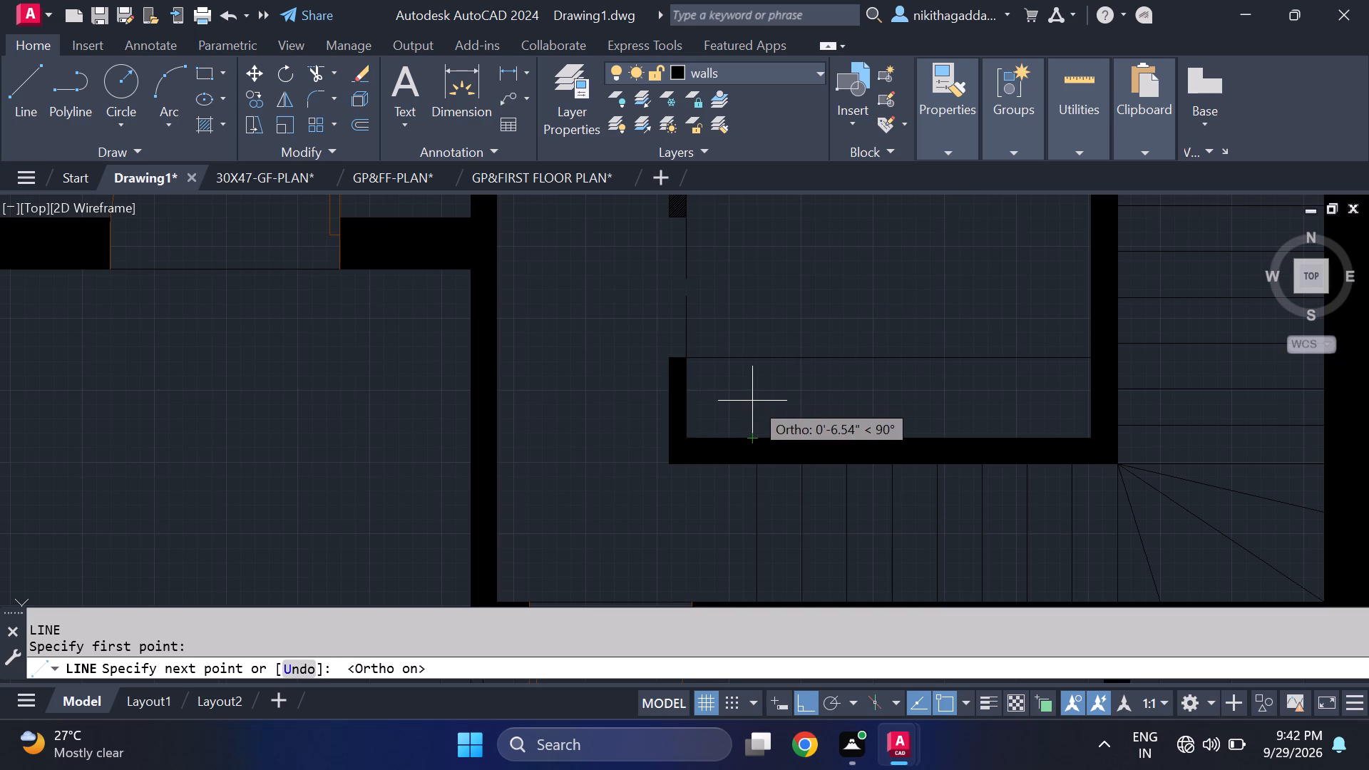
click(761, 406)
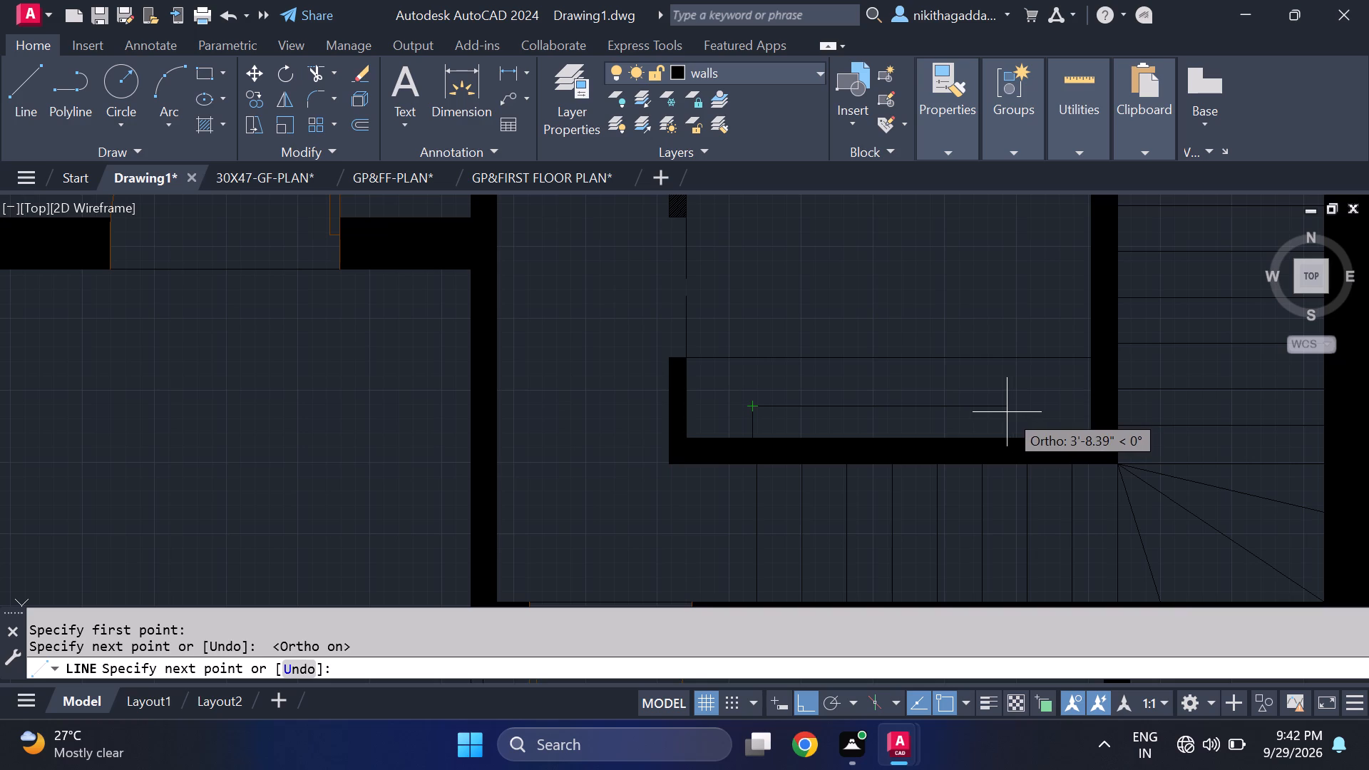
click(1007, 412)
click(1012, 434)
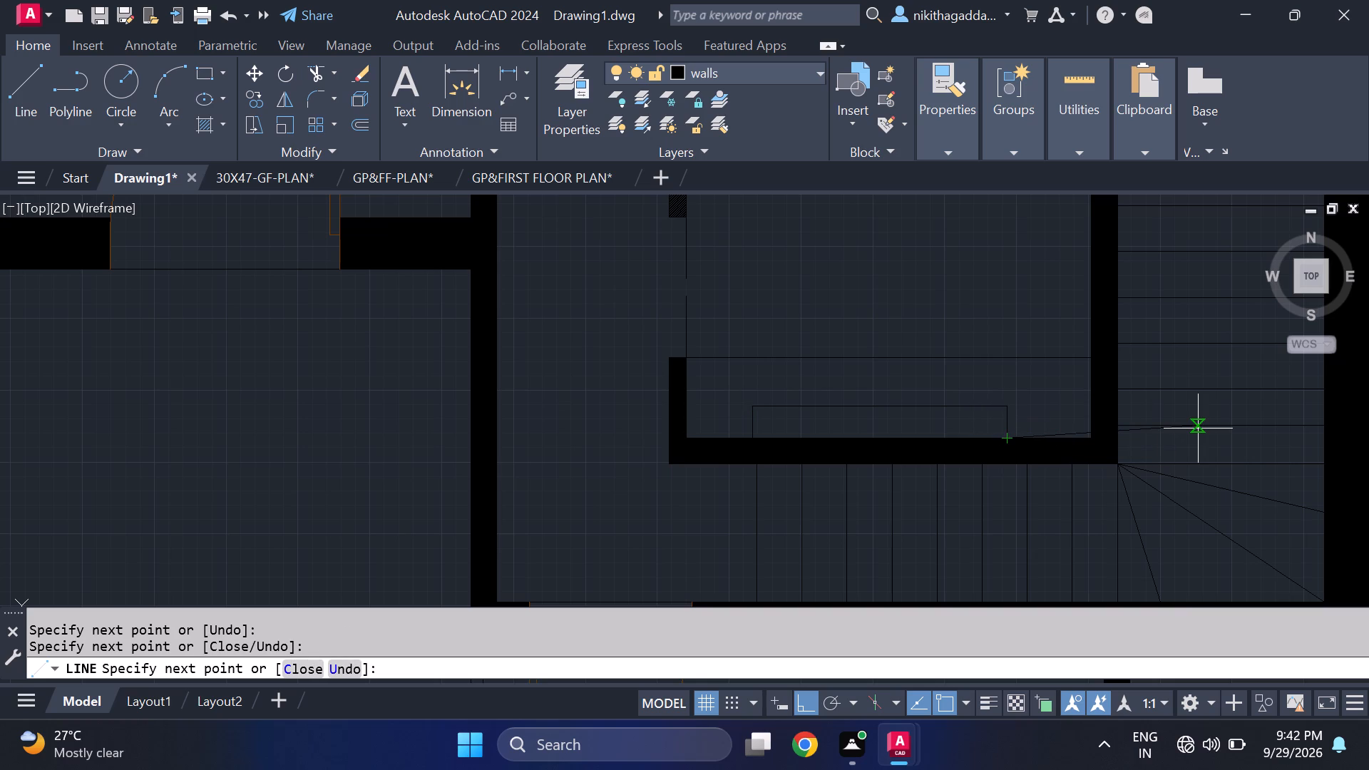
Fill the strip and the shallow rectangle inside it, at the small room's lower wall, with solid hatch in colour 205,105,40.
key(Escape)
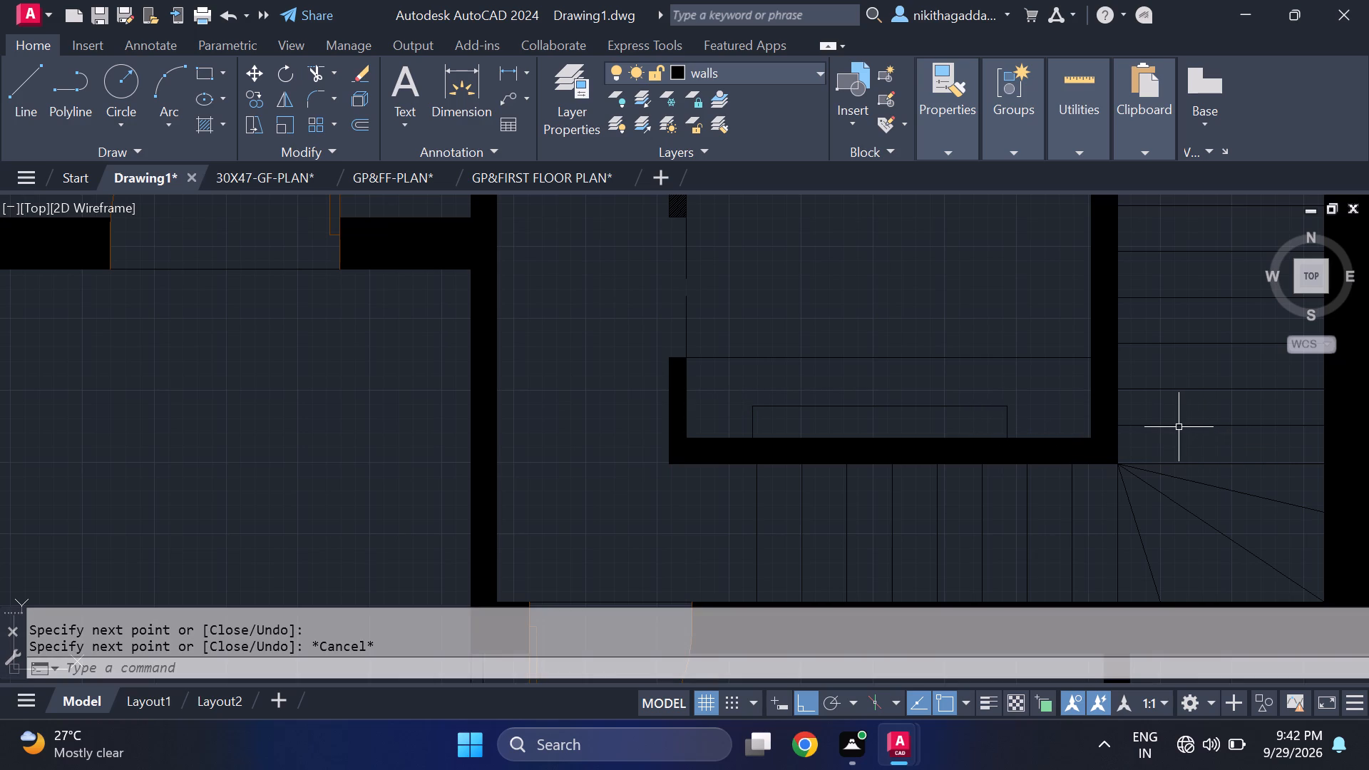
text(hatcj)
key(BackSpace)
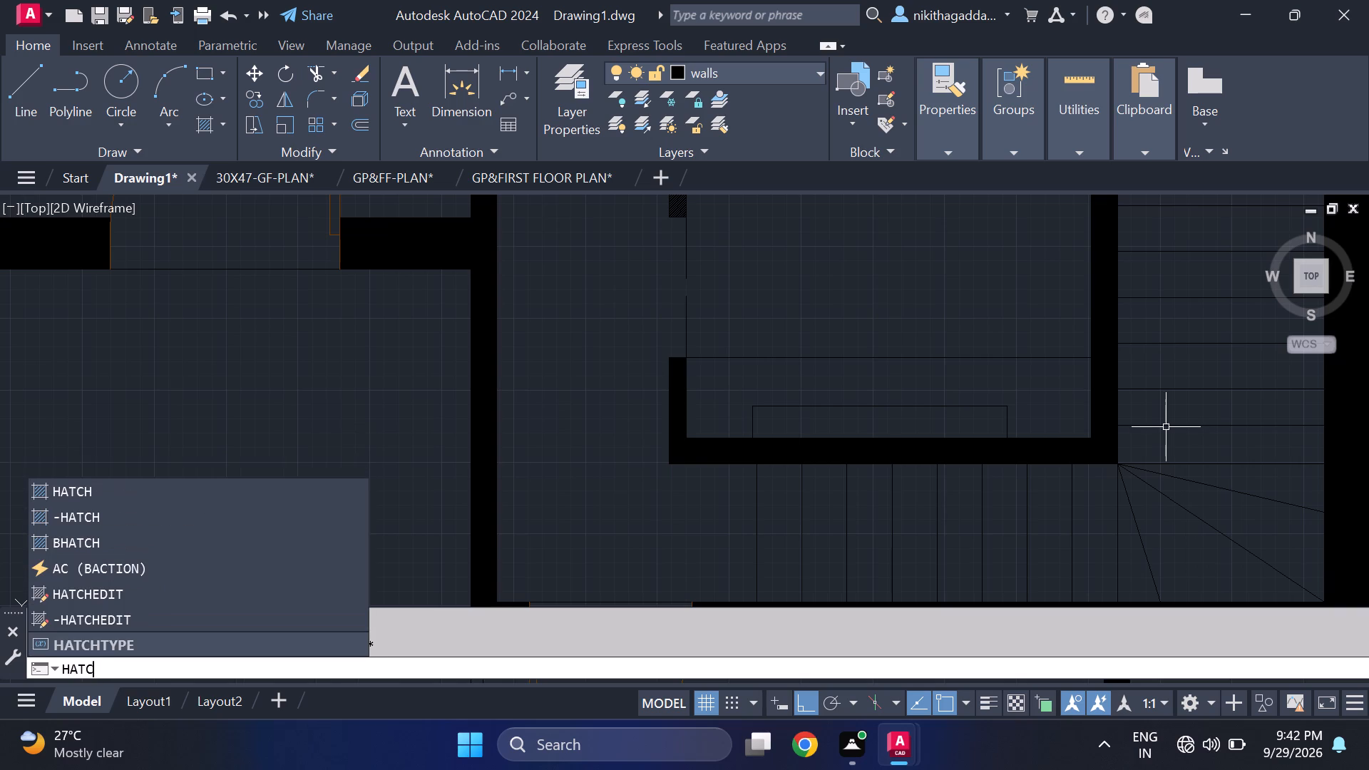
key(h)
key(Return)
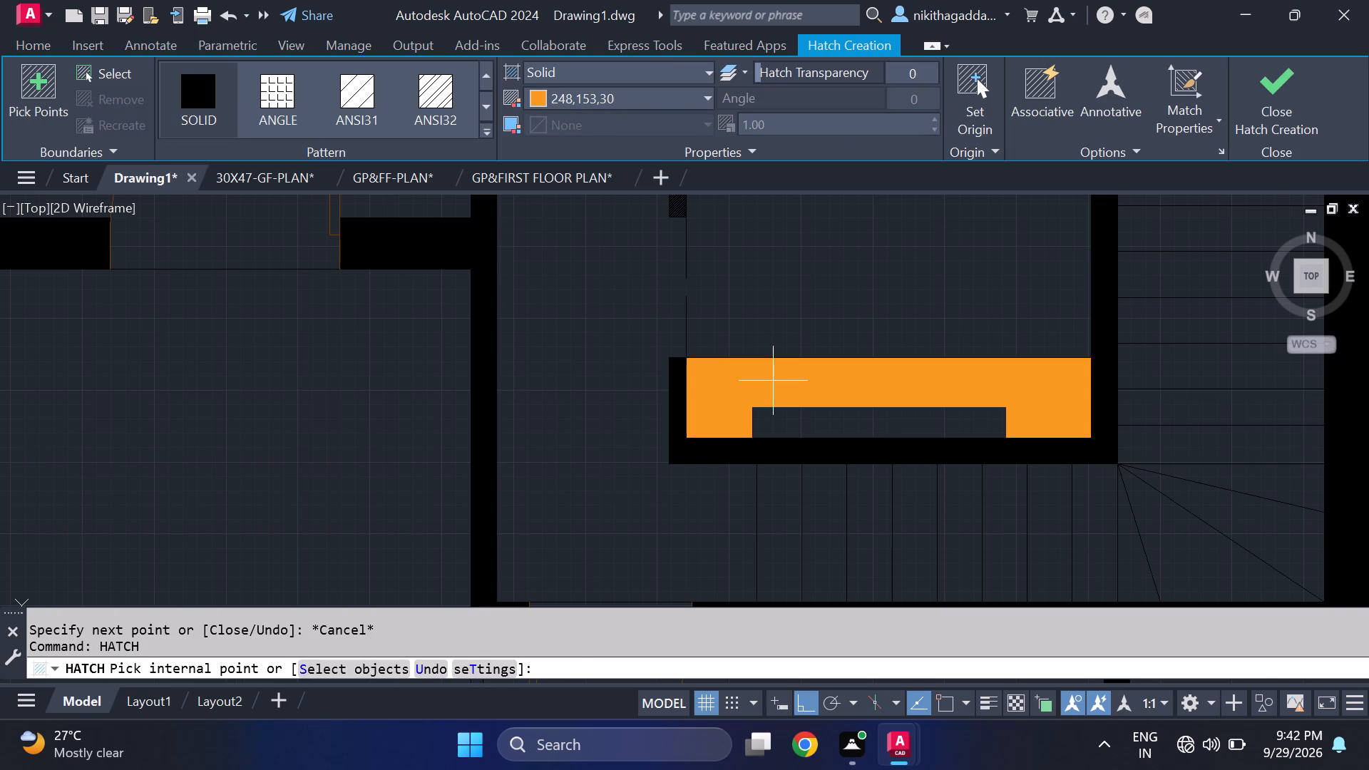
click(689, 96)
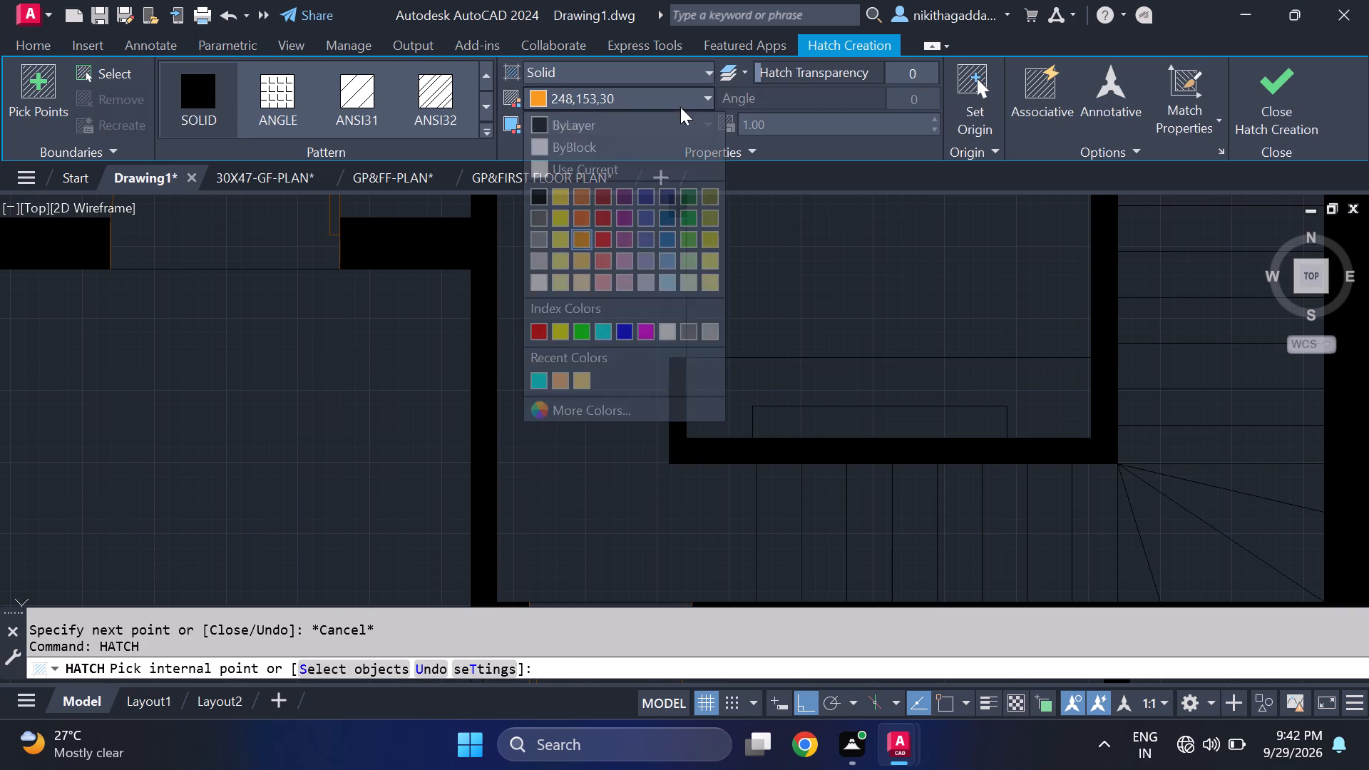
click(583, 193)
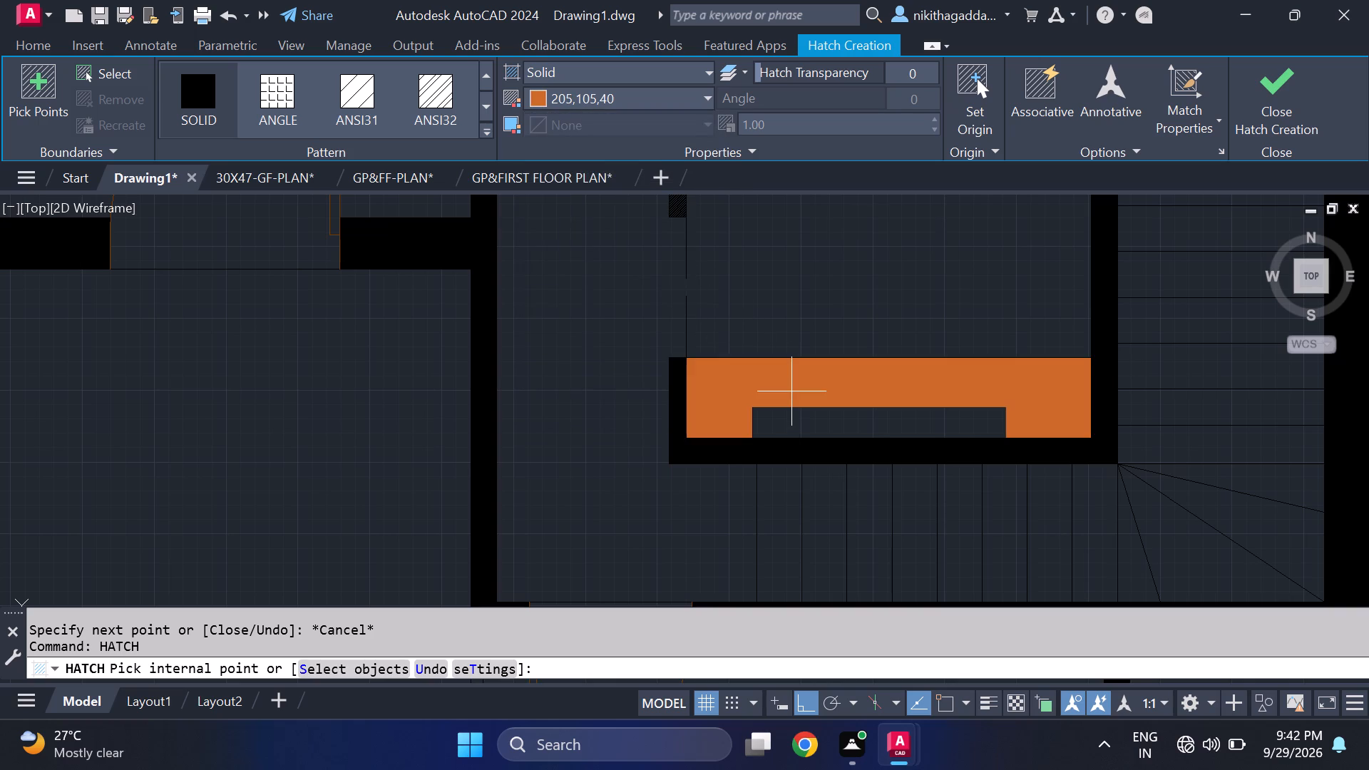
click(793, 387)
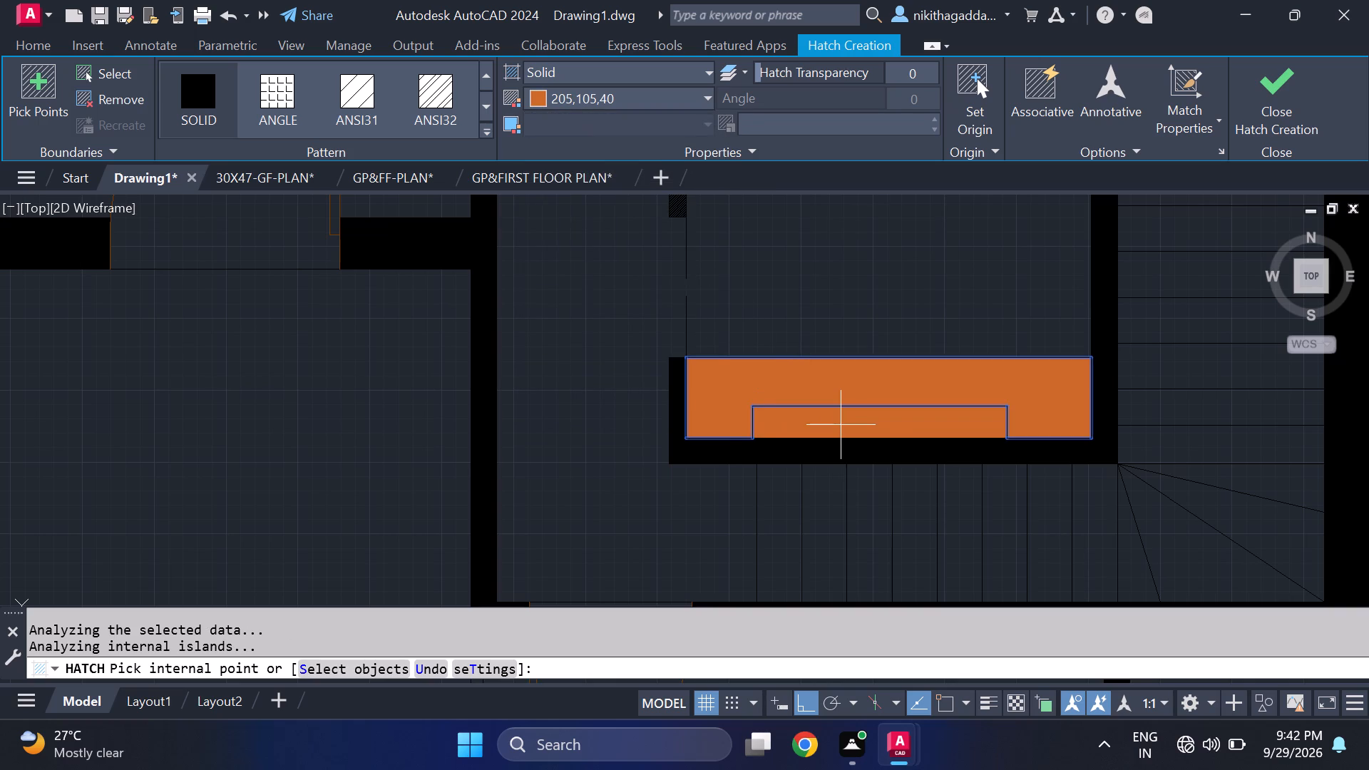
click(841, 425)
click(1267, 113)
Examine the hatched strip in the small room beside the stairs and how it sits within the overall floor plan.
scroll(918, 407, down, 2)
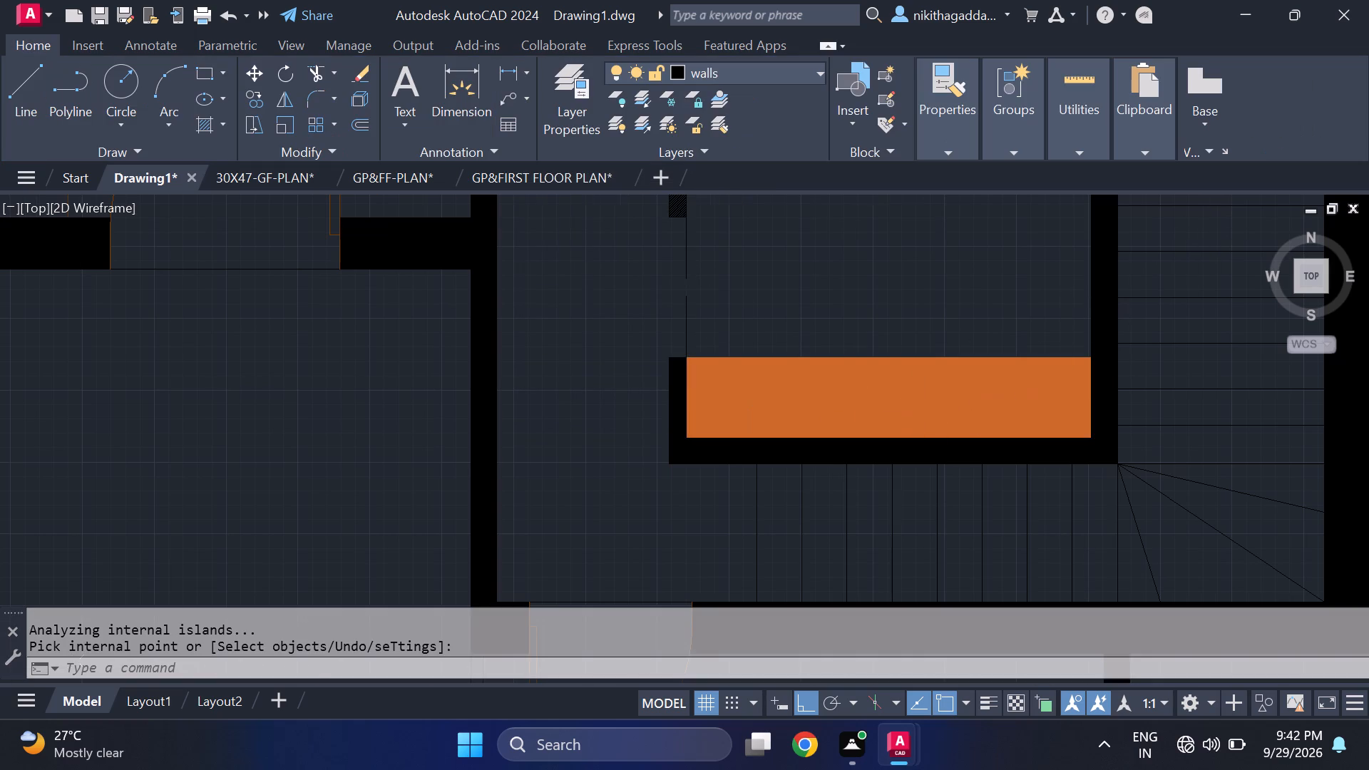
scroll(918, 407, down, 3)
scroll(926, 411, up, 3)
click(907, 393)
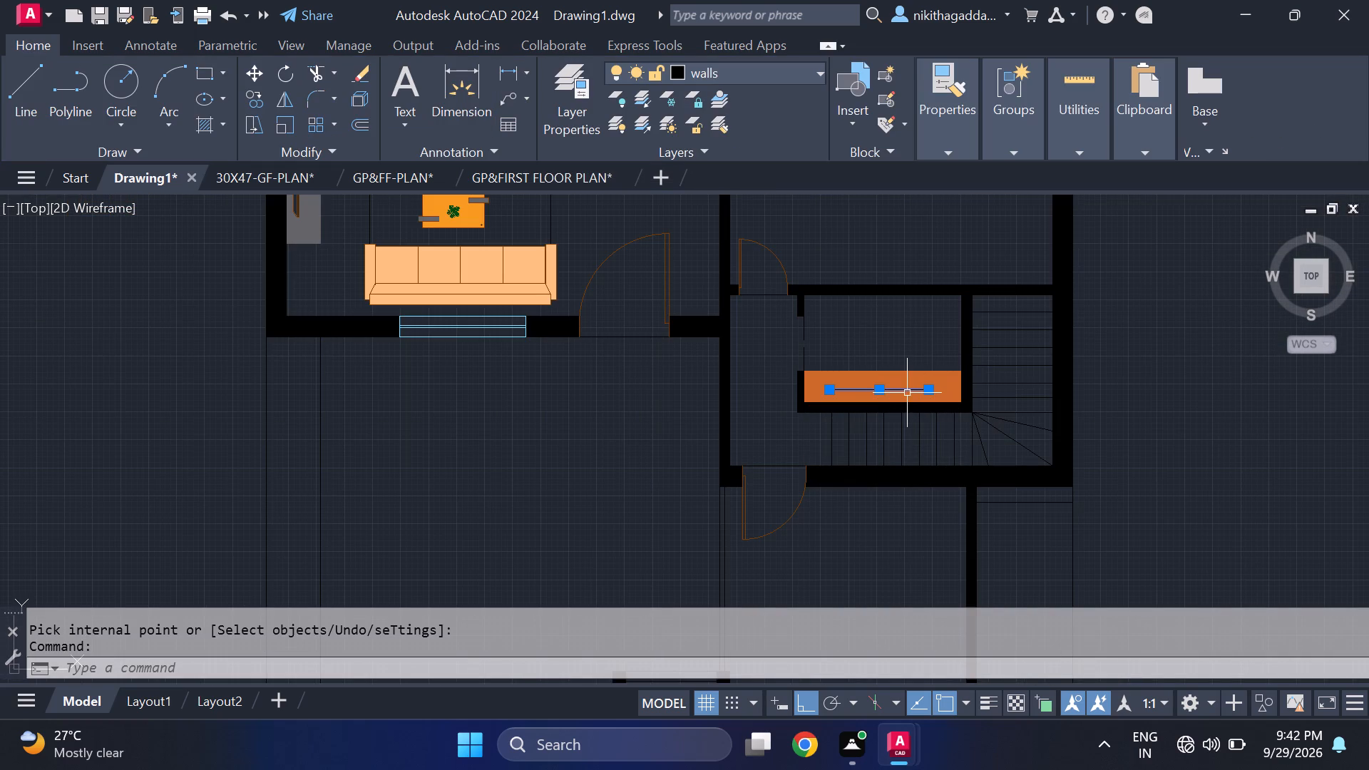
key(Escape)
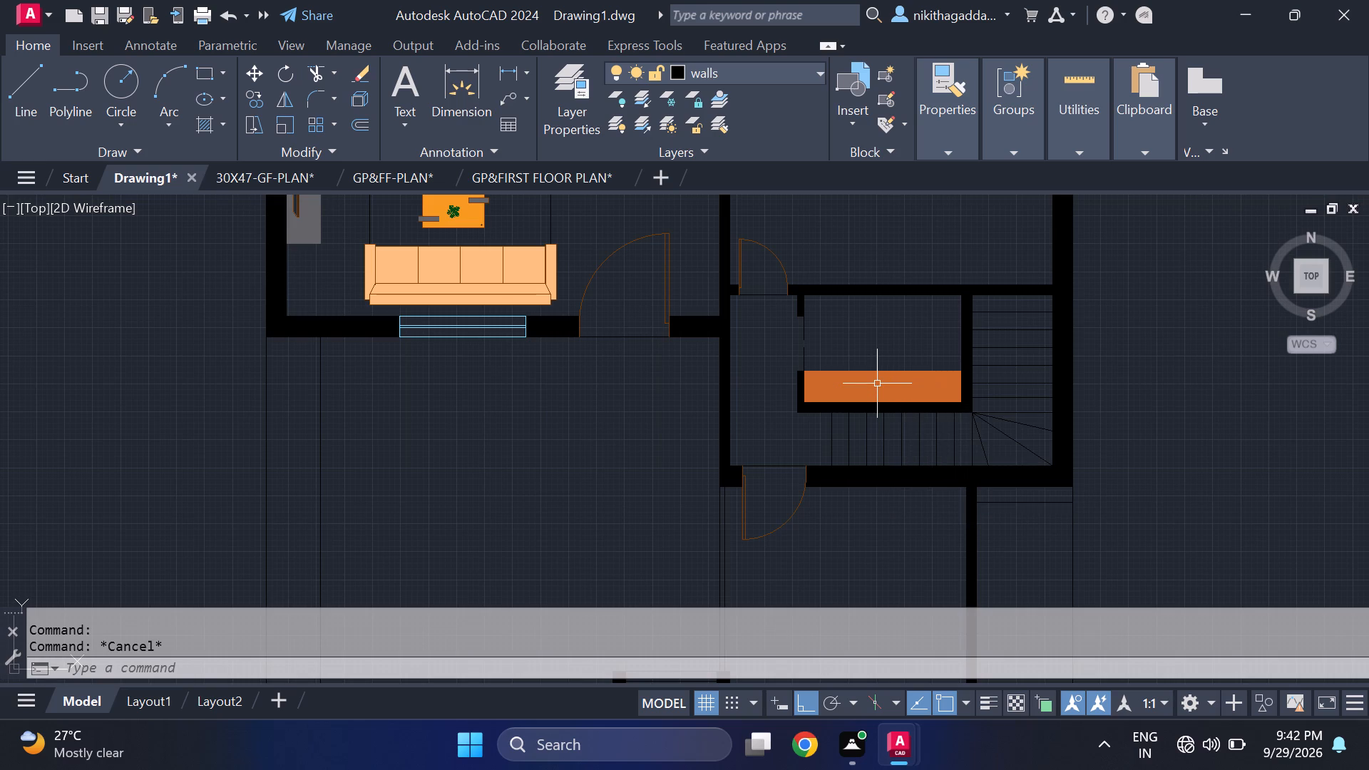
scroll(882, 389, down, 3)
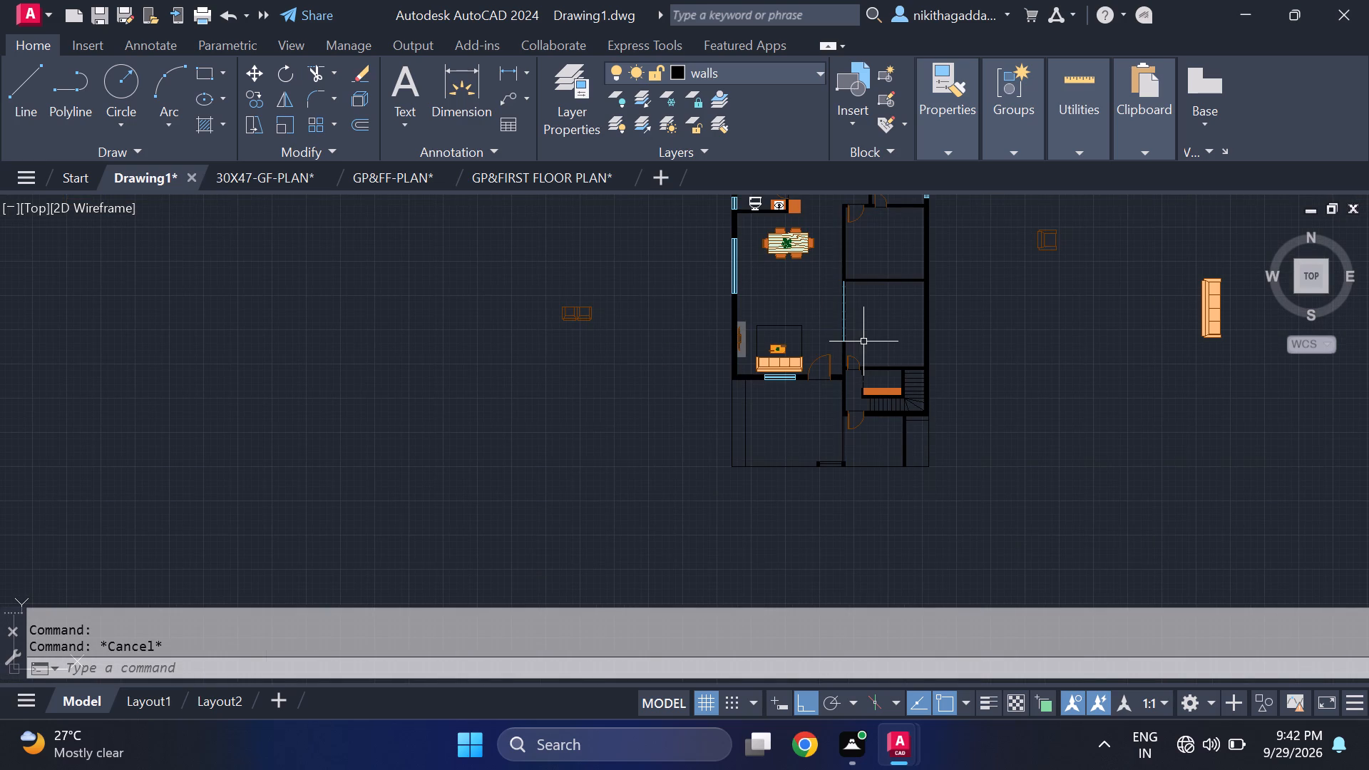
middle_drag(863, 342, 894, 471)
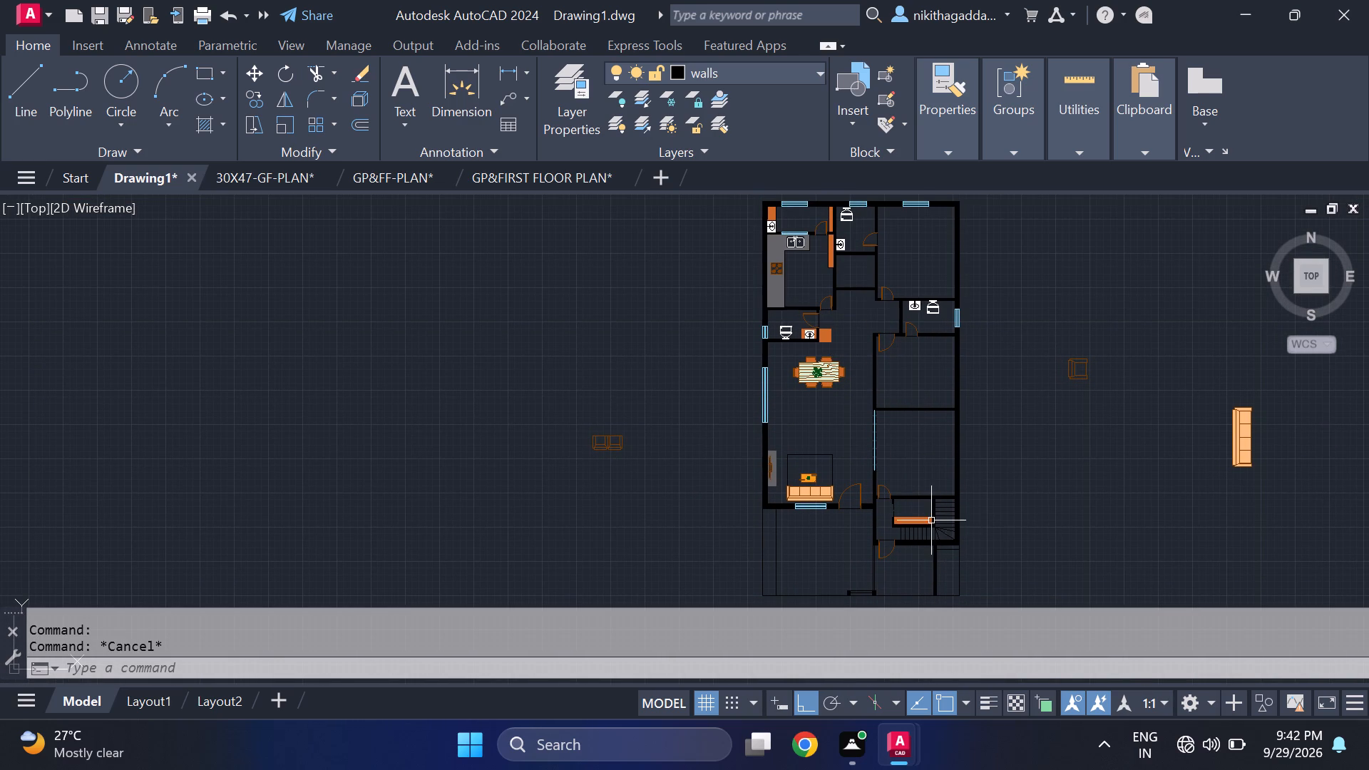
scroll(919, 536, up, 4)
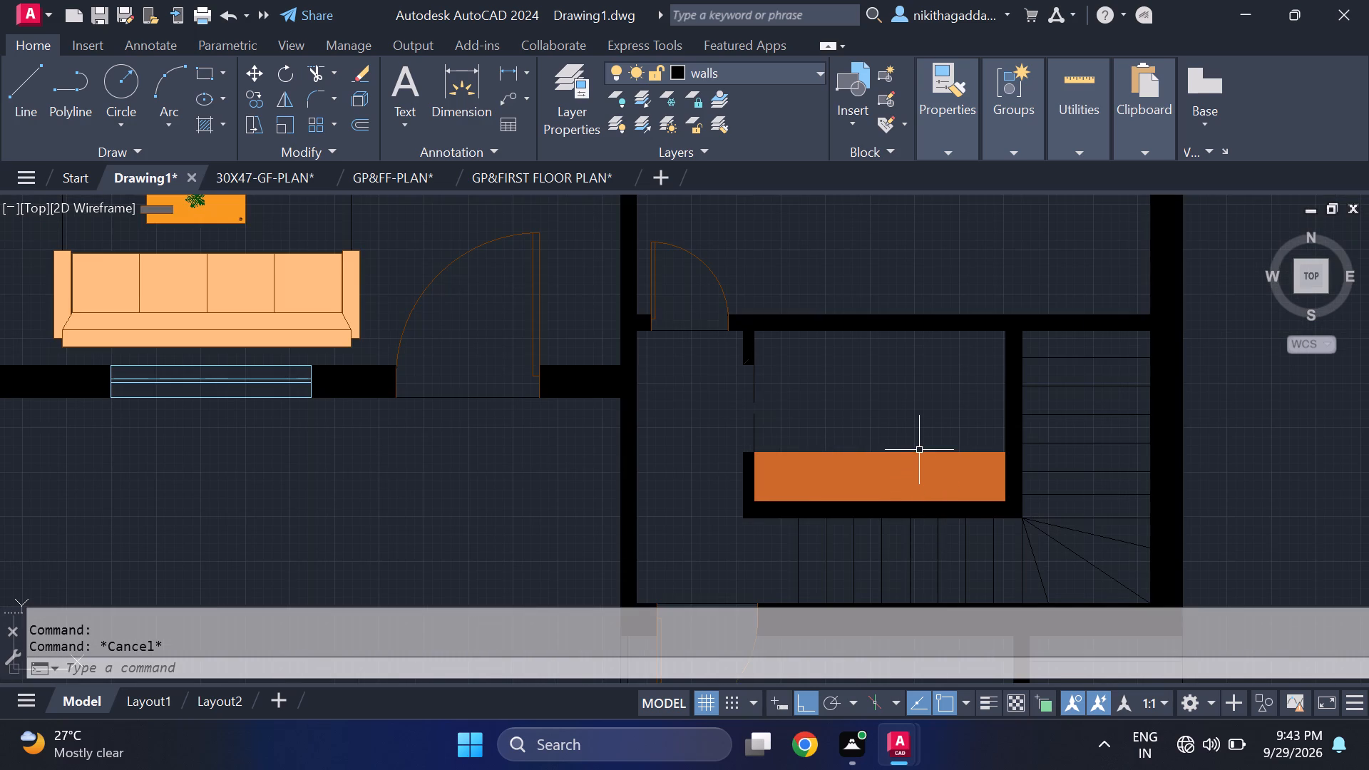
Draw a circle with a radius of about 1'-8" in the empty space east of the staircase.
scroll(921, 453, down, 3)
middle_drag(1065, 486, 906, 451)
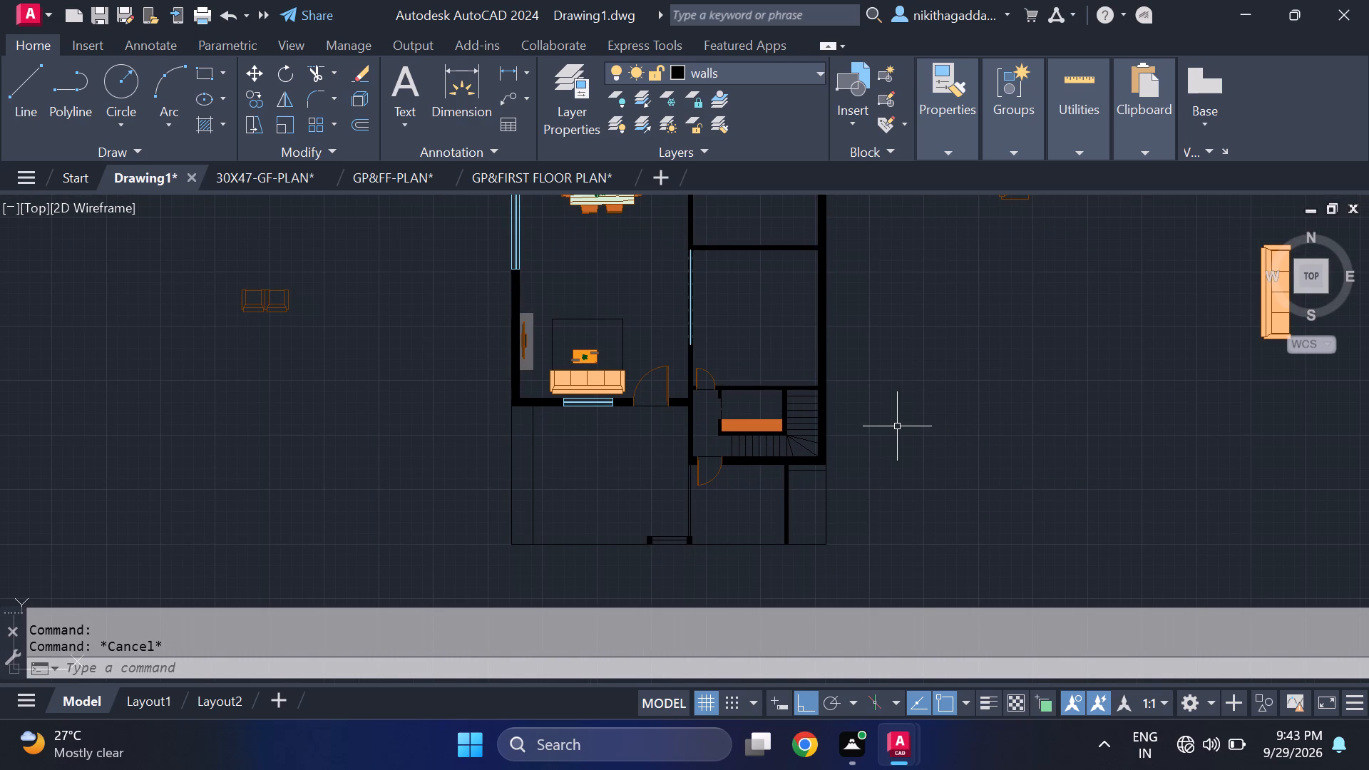
key(c)
key(Return)
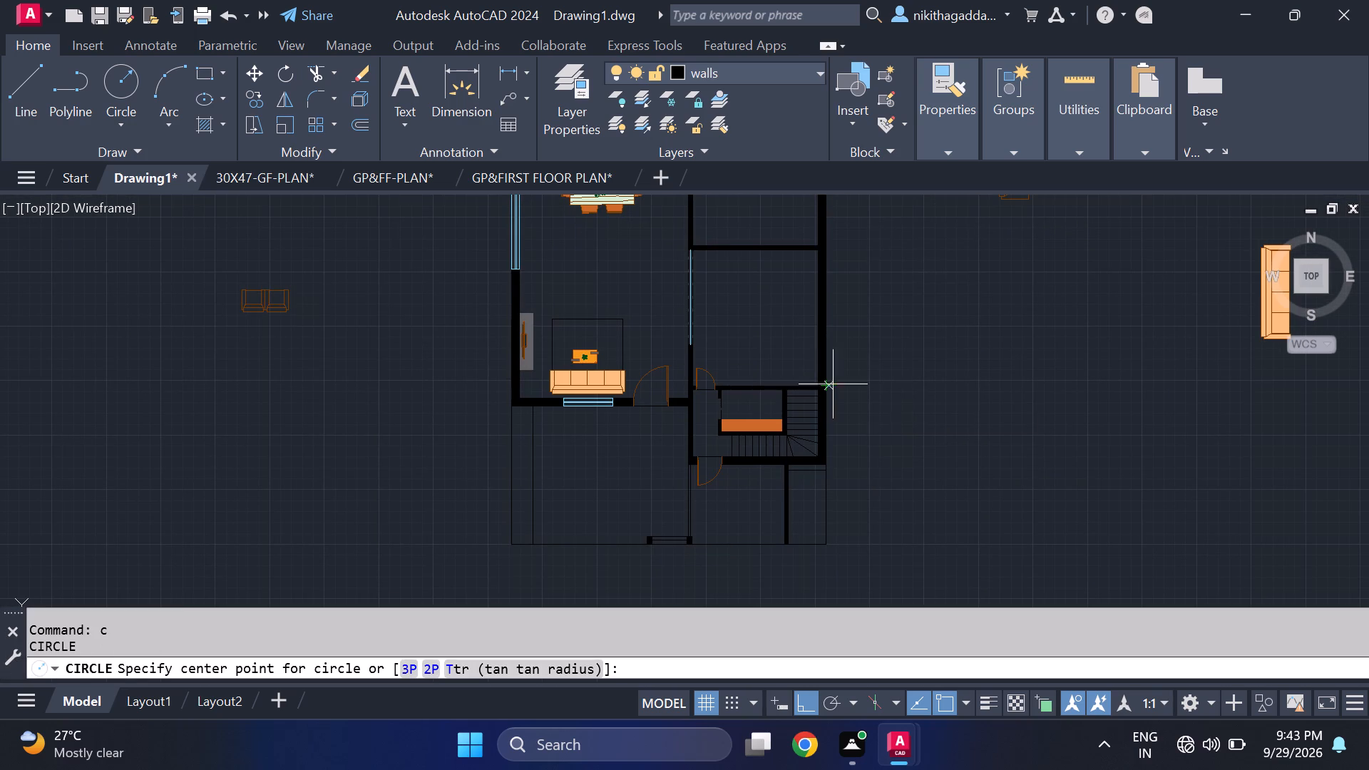
click(970, 461)
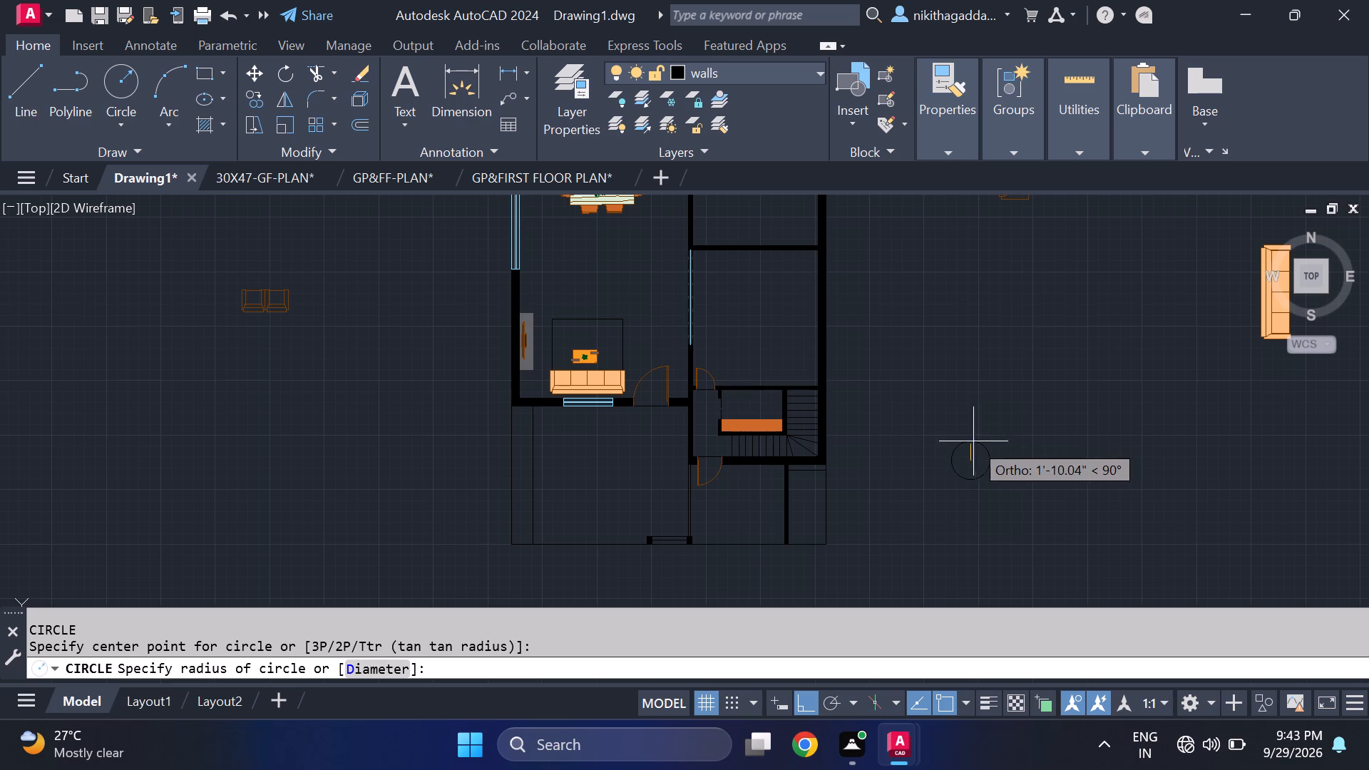
scroll(959, 443, up, 1)
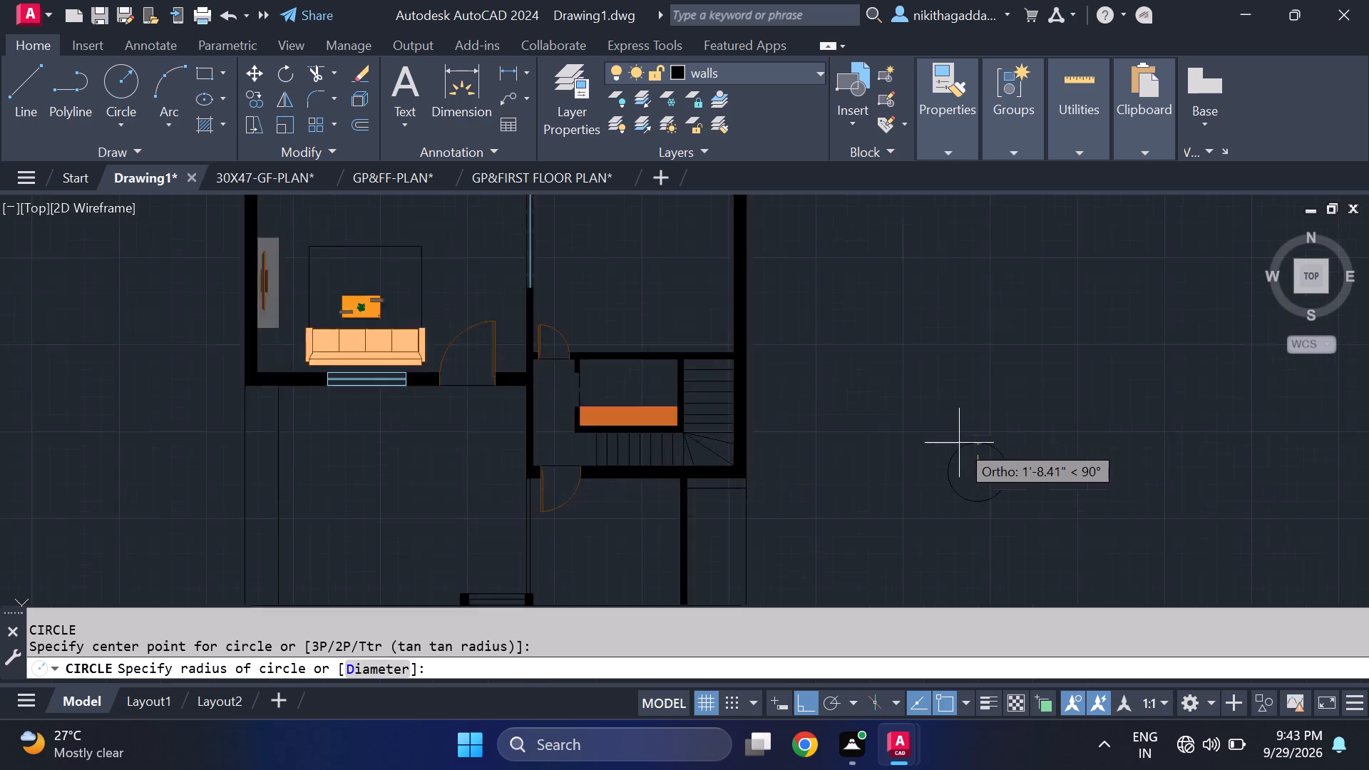
scroll(959, 443, up, 1)
click(959, 443)
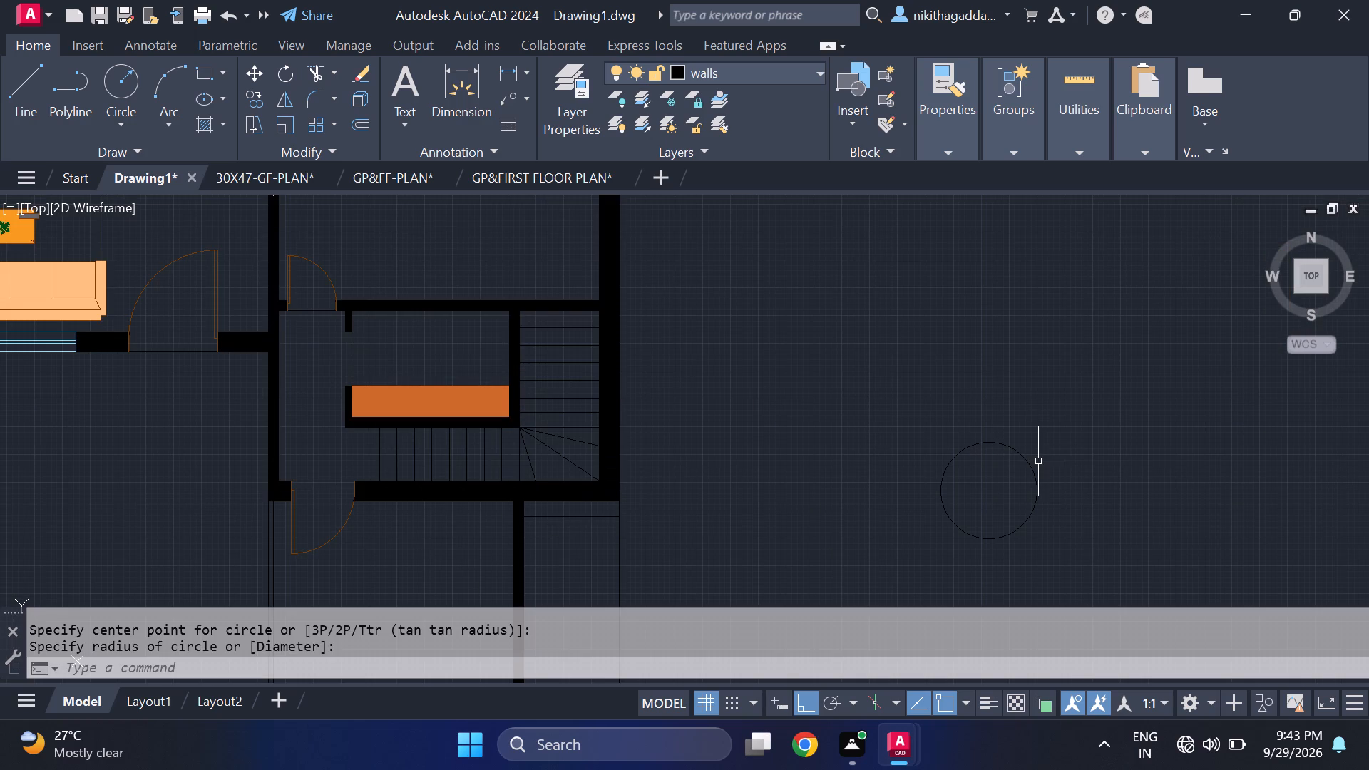
Draw a horizontal diameter line across the circle, joining its west and east quadrant points.
key(l)
key(Return)
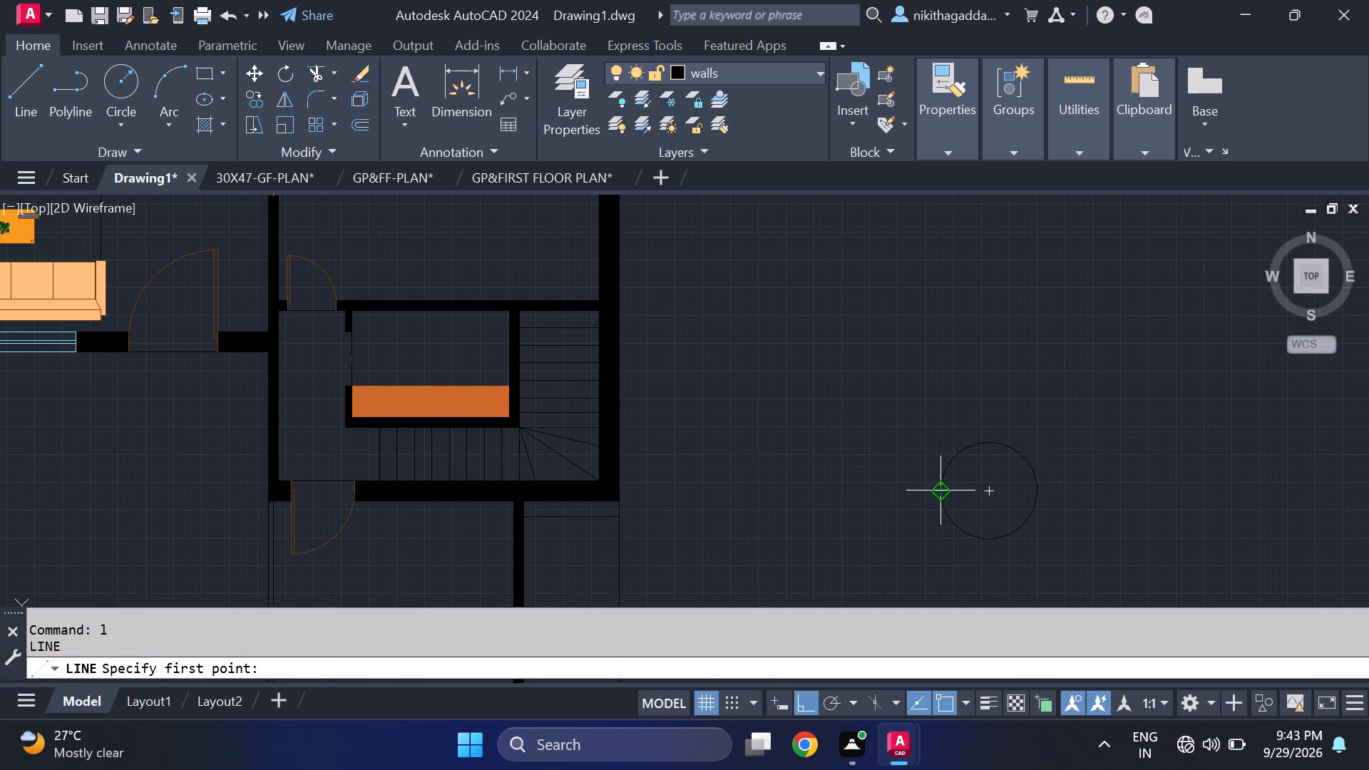
click(943, 497)
click(1042, 495)
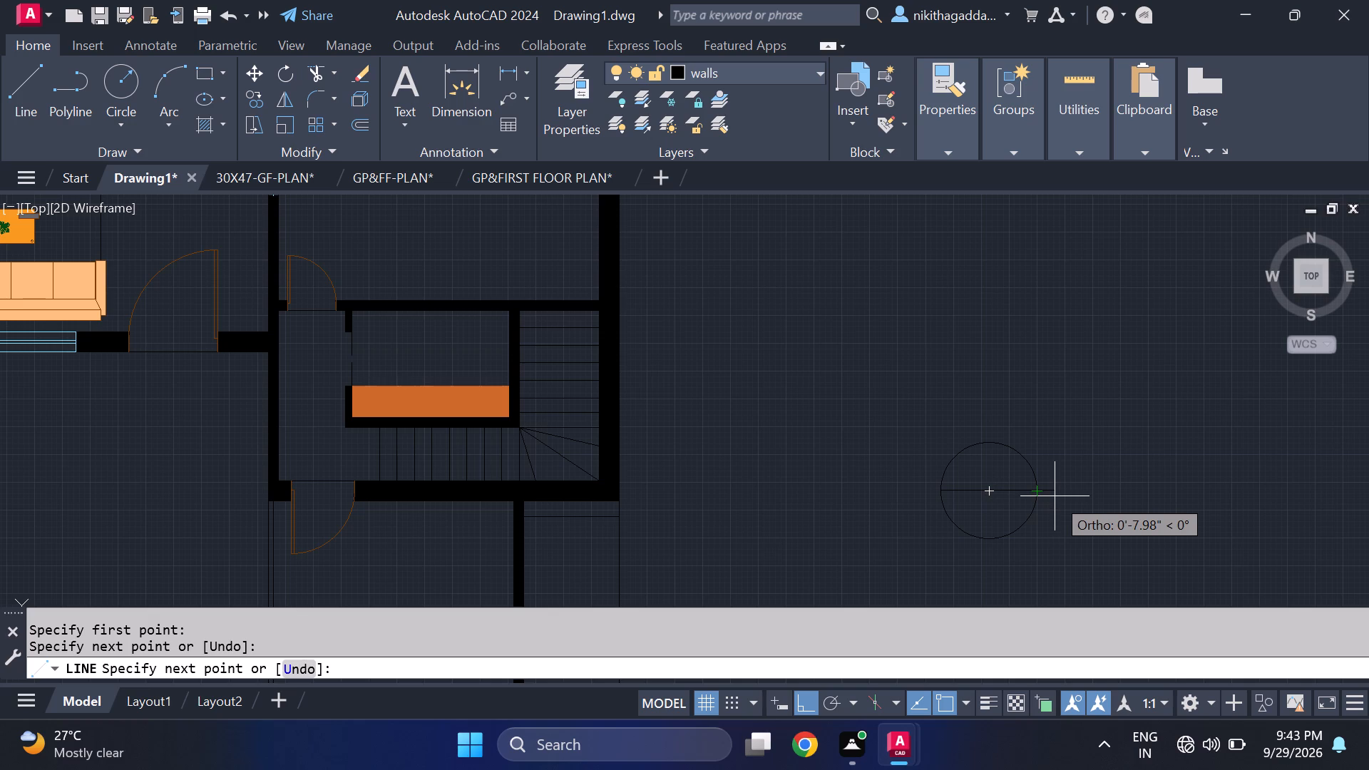
key(Escape)
Trim away the circle's upper half, leaving a bowl-shaped semicircle below the diameter line.
text(tr)
key(Return)
drag(1075, 411, 945, 445)
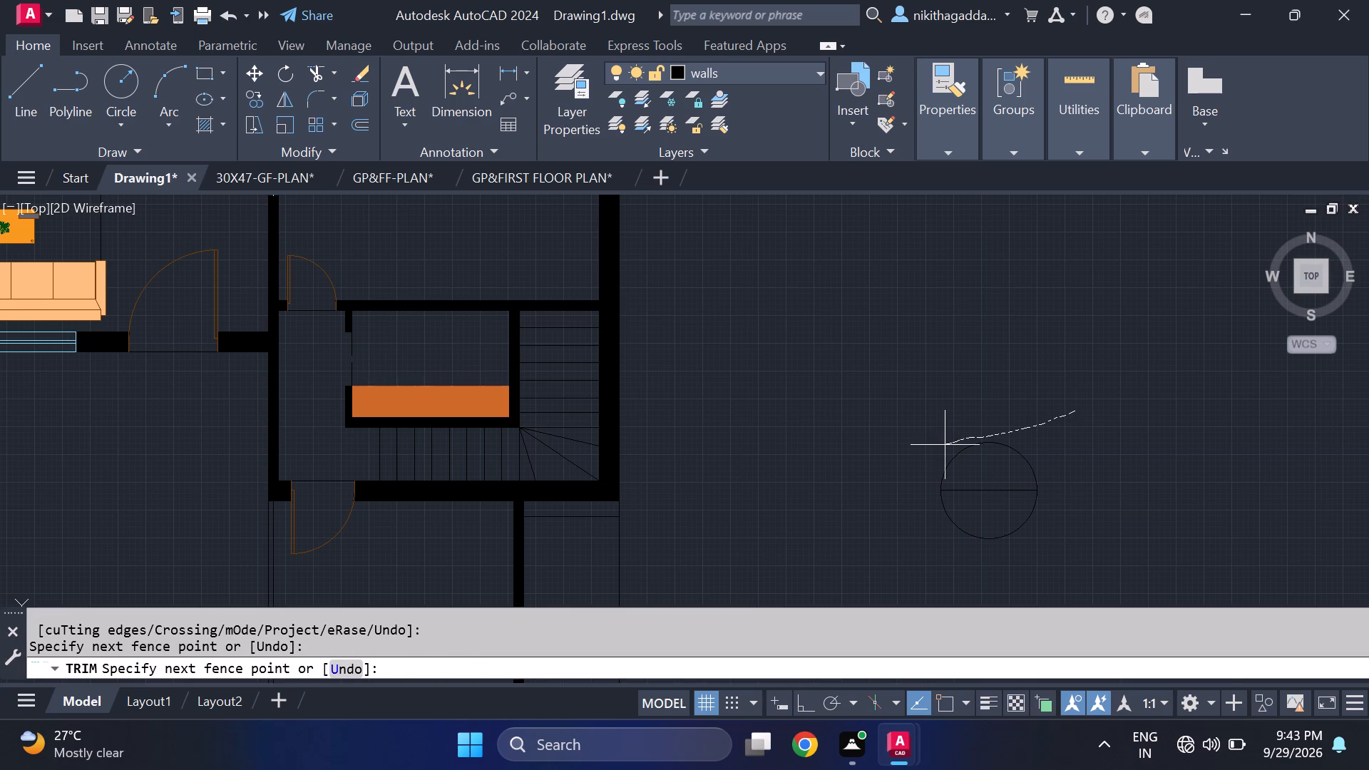
drag(945, 445, 1010, 453)
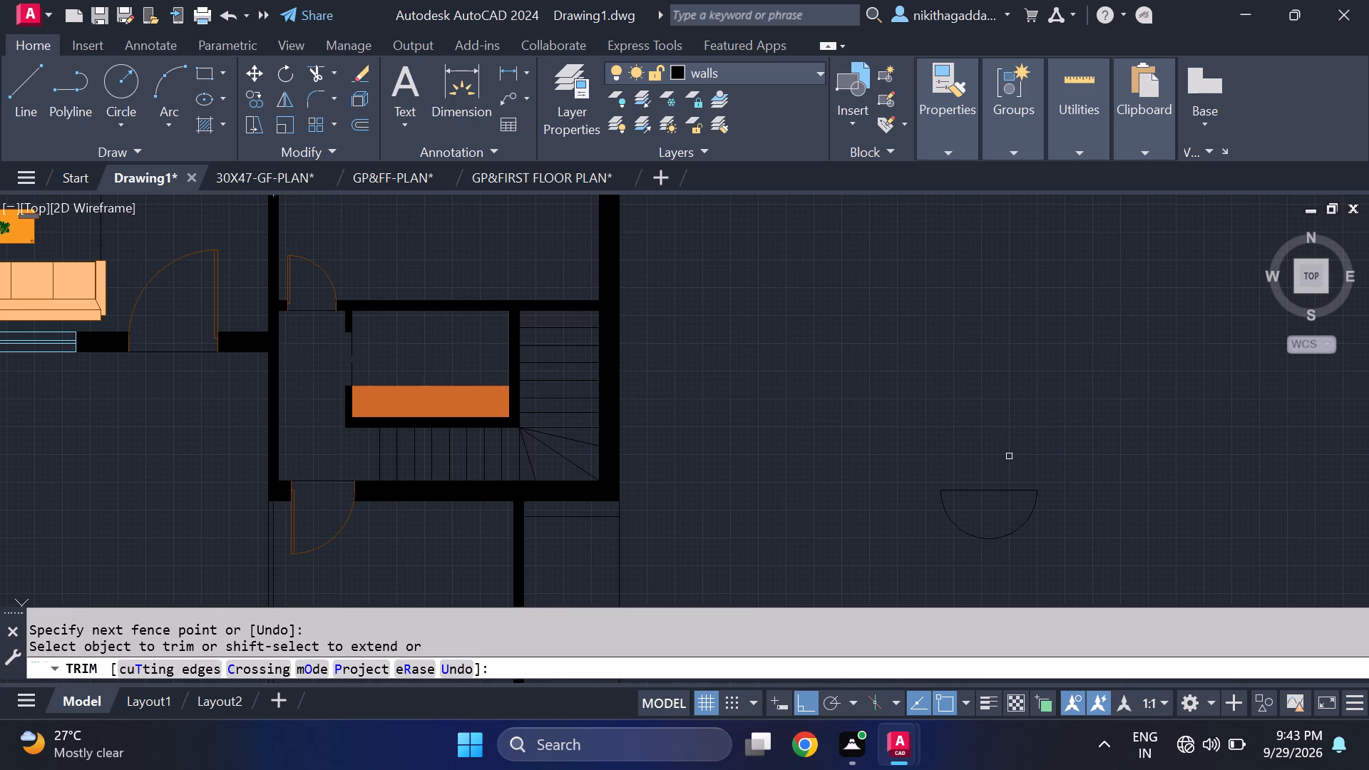
key(Escape)
Draw a narrow upright ellipse standing on the midpoint of the semicircle's straight edge, like a flame.
key(r)
key(BackSpace)
text(elli;pse)
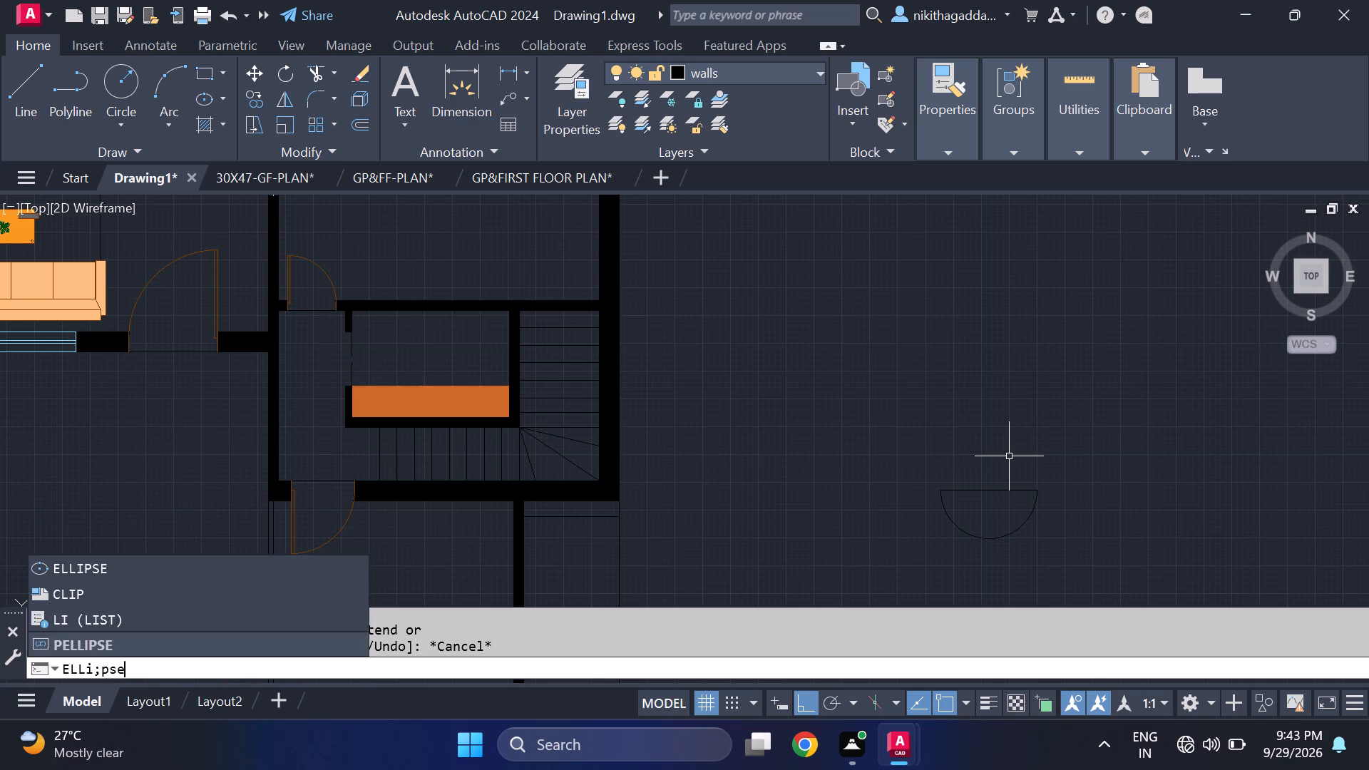
key(Return)
scroll(1007, 515, up, 2)
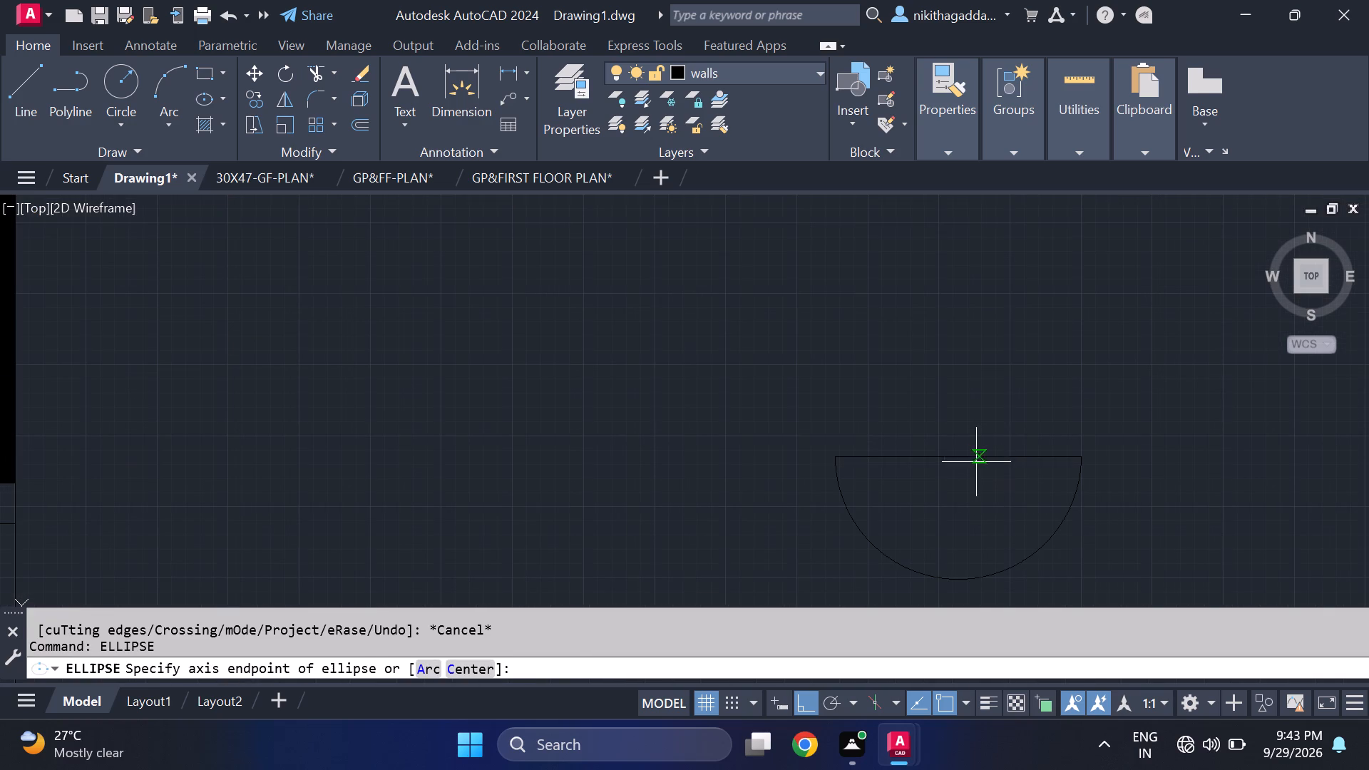
click(959, 456)
click(956, 379)
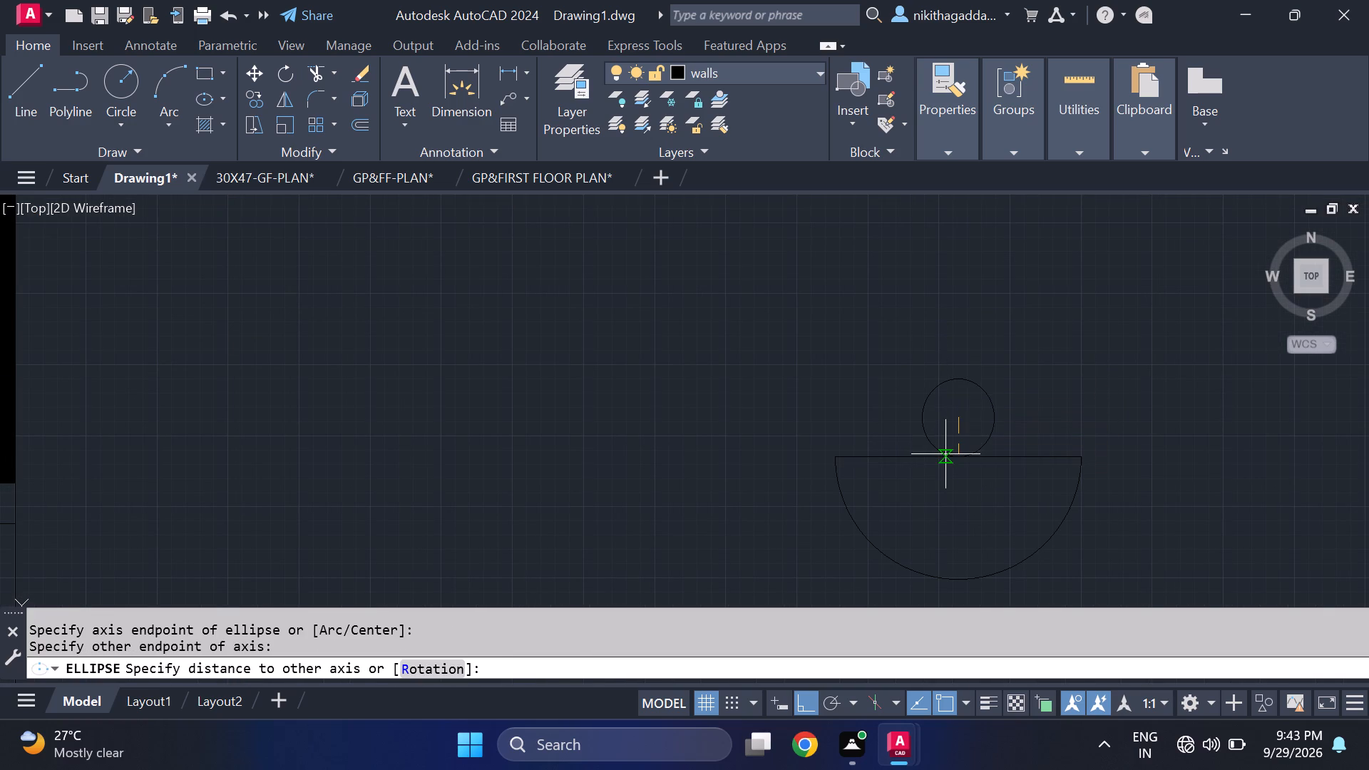
click(933, 414)
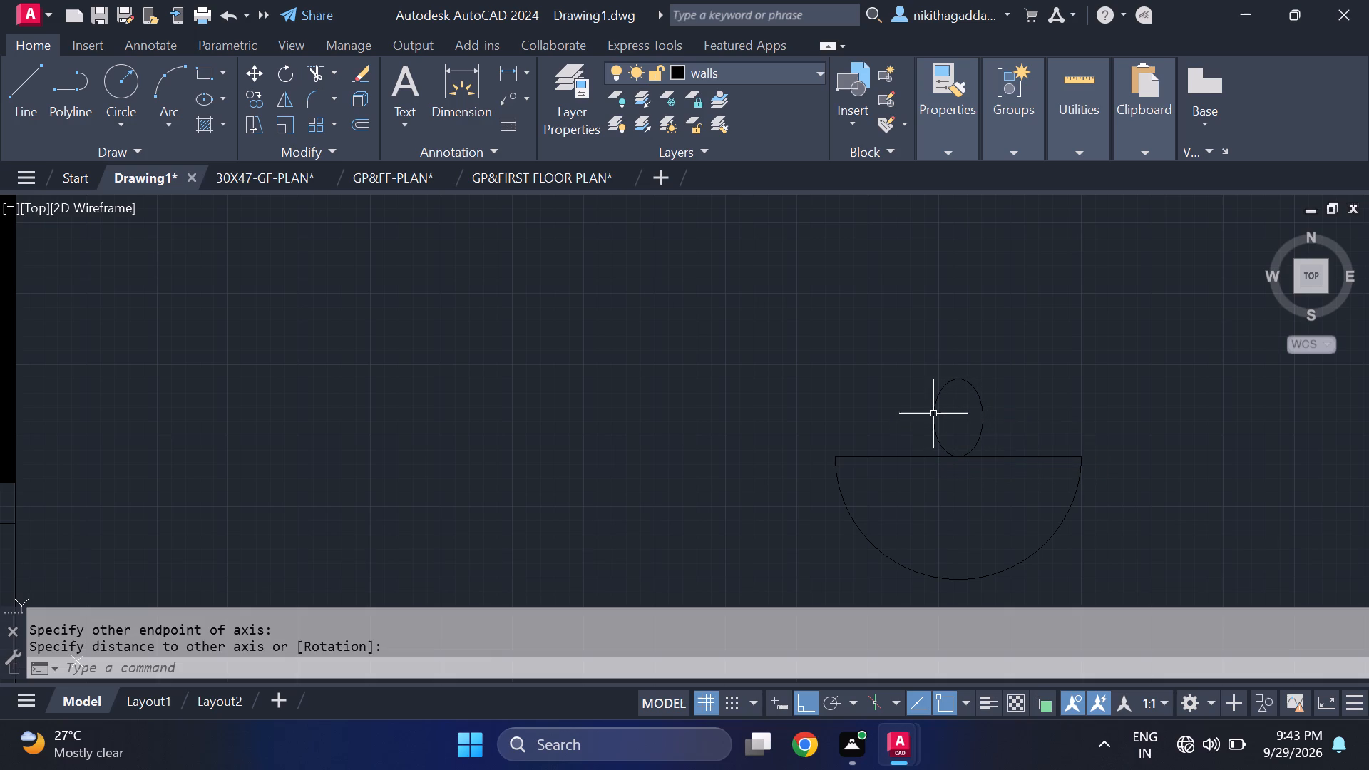
Fill the flame-shaped ellipse with solid hatch in colour 248,153,30.
scroll(1020, 456, down, 4)
scroll(1061, 489, up, 3)
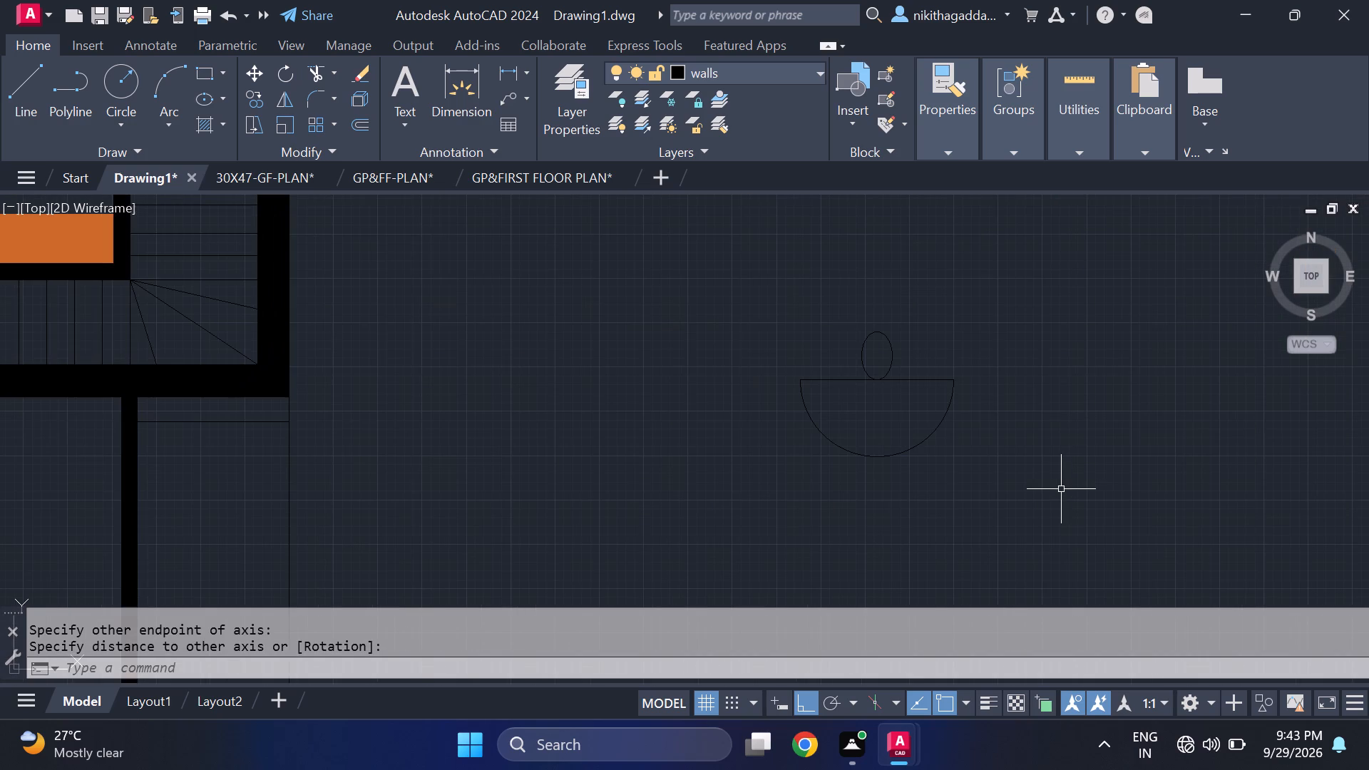
text(hatch)
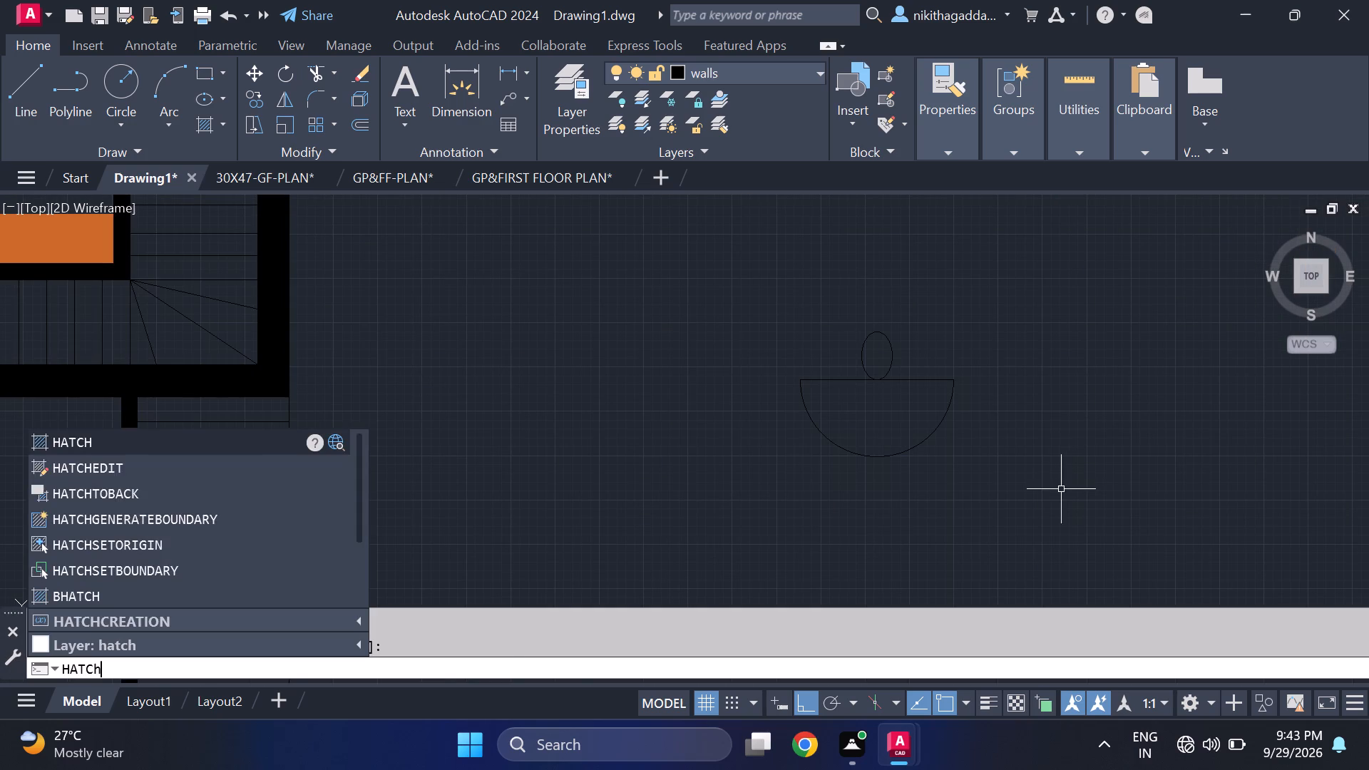
key(Return)
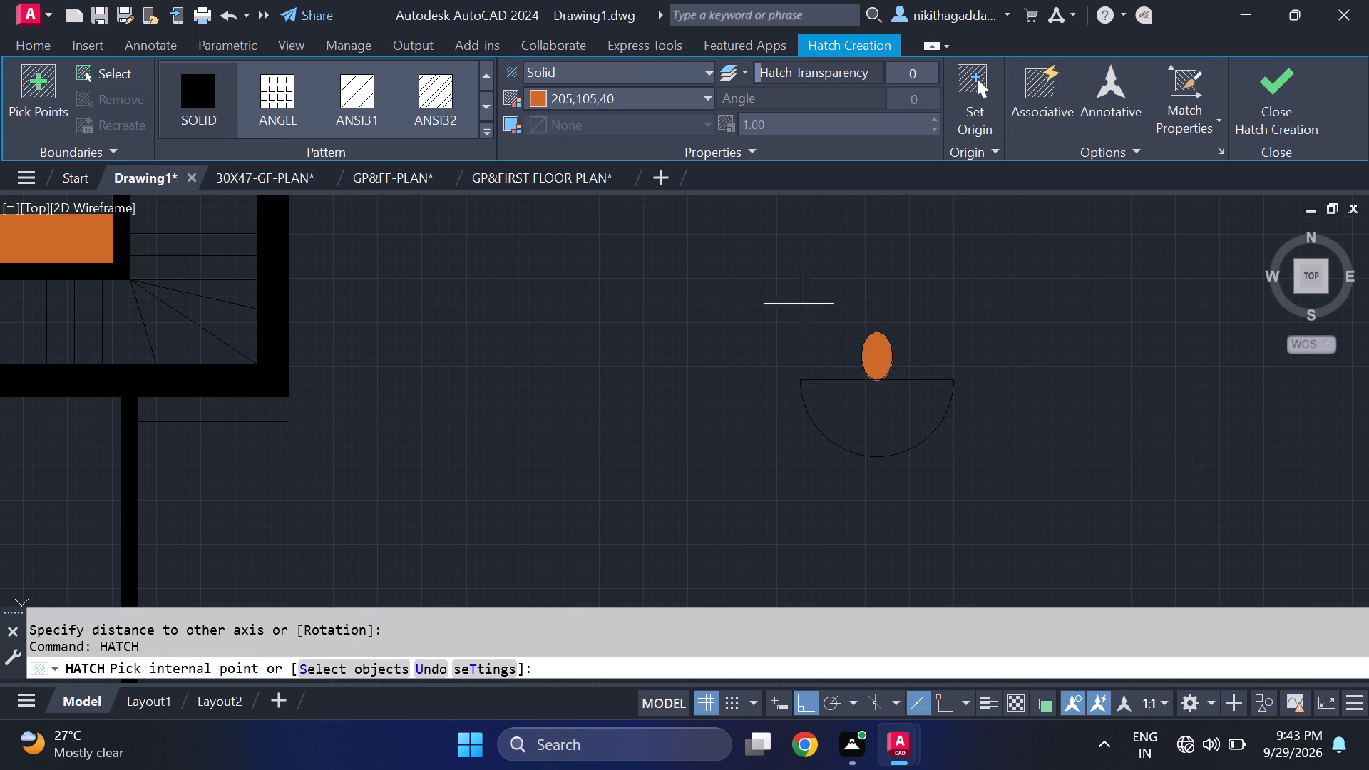
click(669, 96)
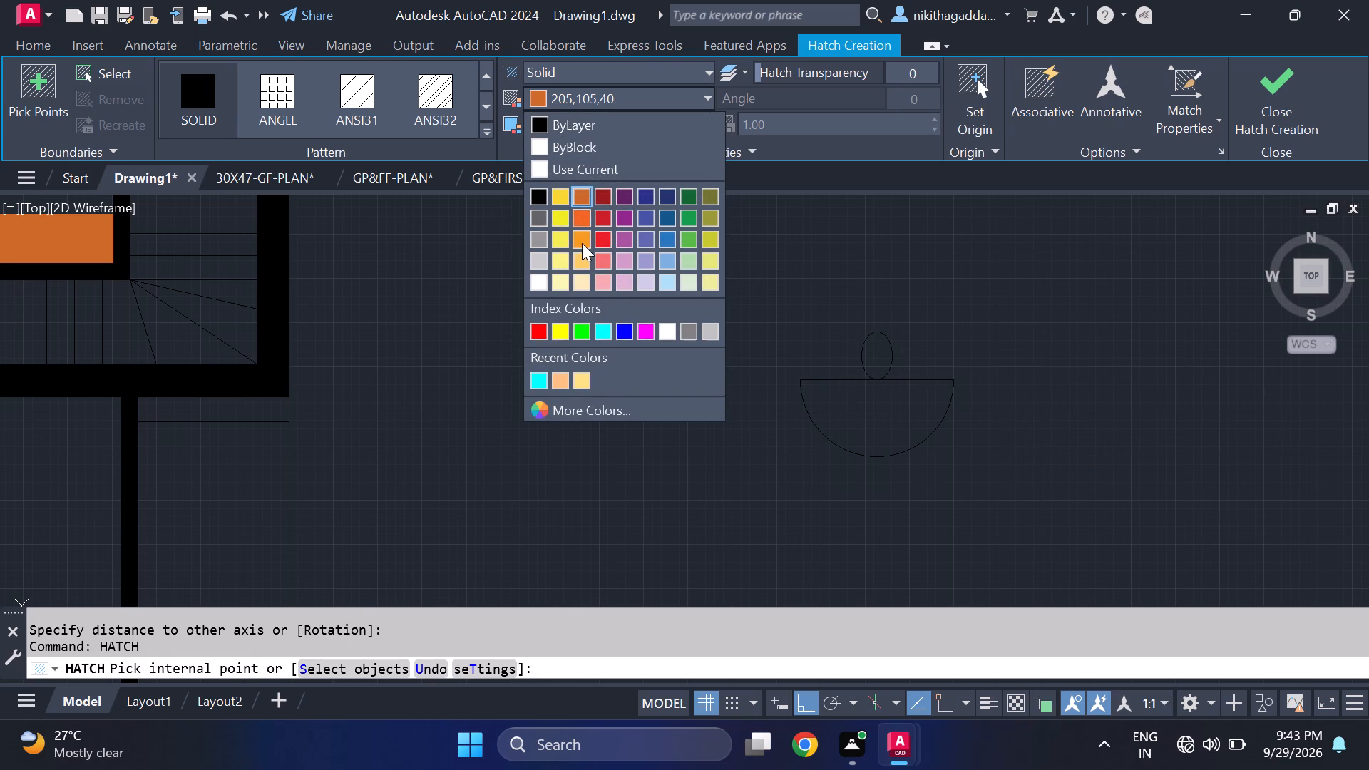
click(582, 243)
click(886, 354)
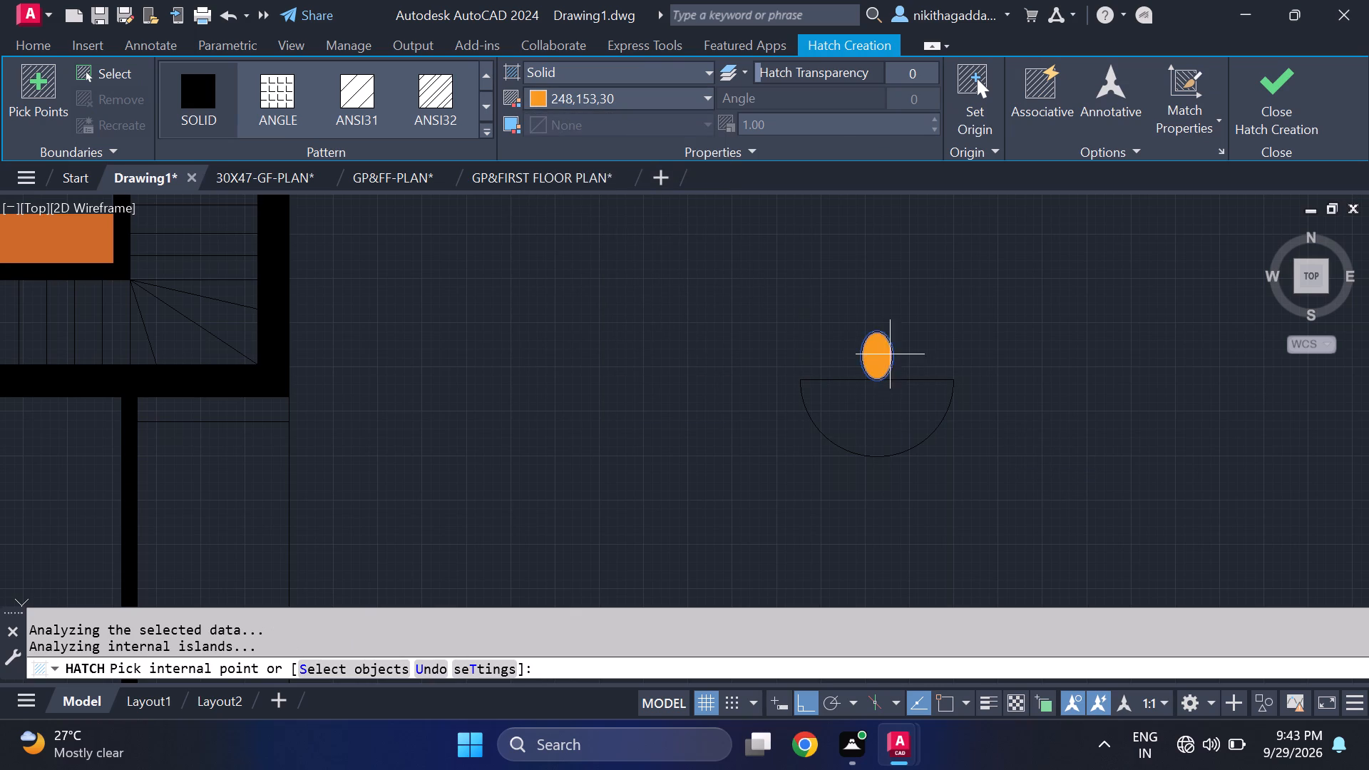
click(1301, 95)
Scale the whole lamp symbol down to about two-thirds of its size, based at the middle of the bowl's straight edge.
scroll(995, 379, down, 4)
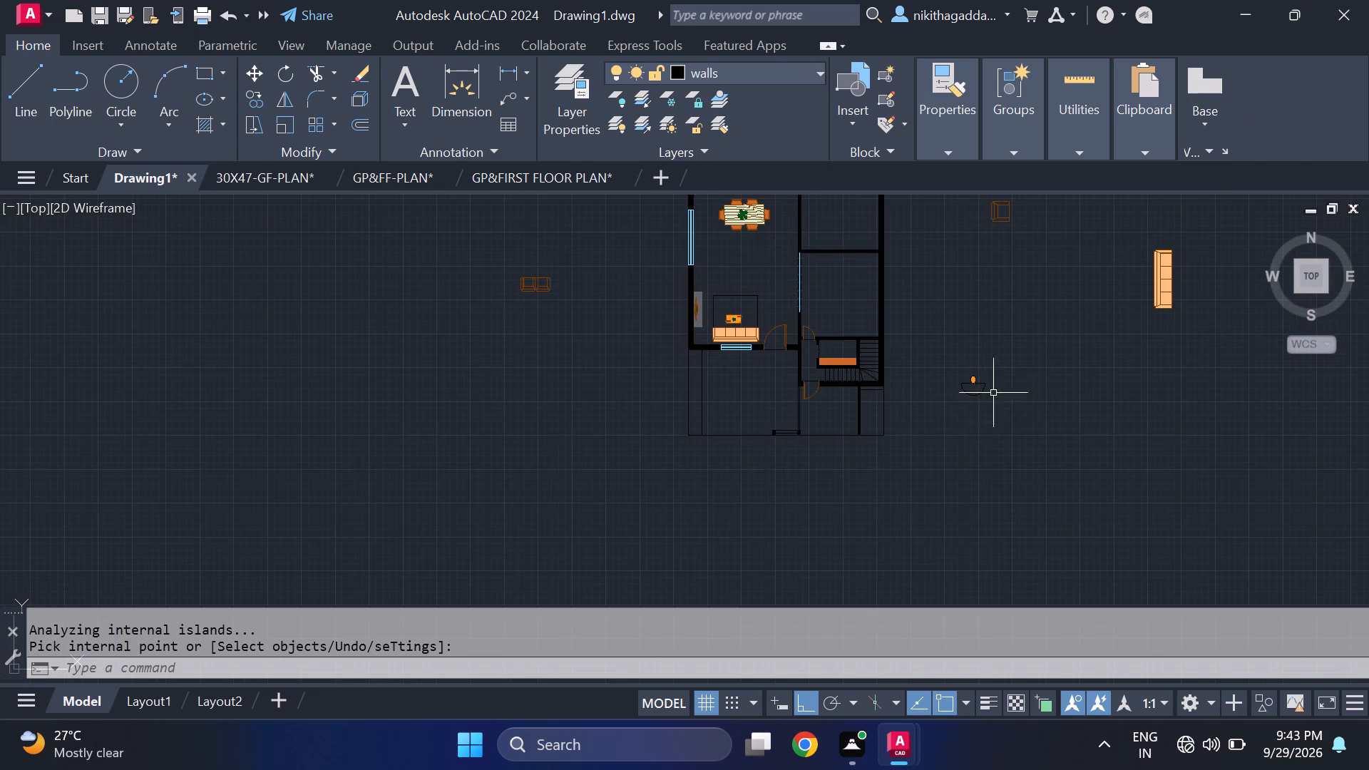
scroll(963, 389, up, 2)
scroll(1011, 353, up, 1)
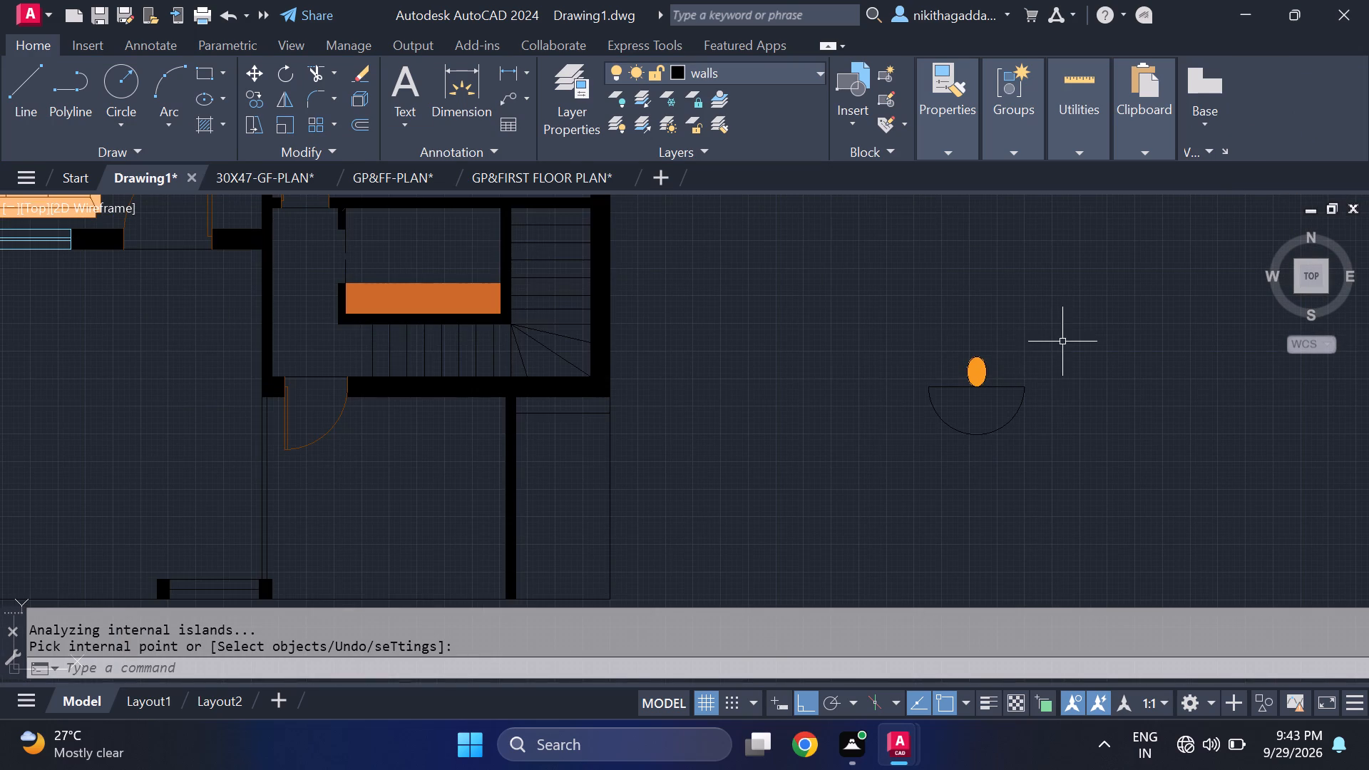
click(1063, 342)
click(889, 443)
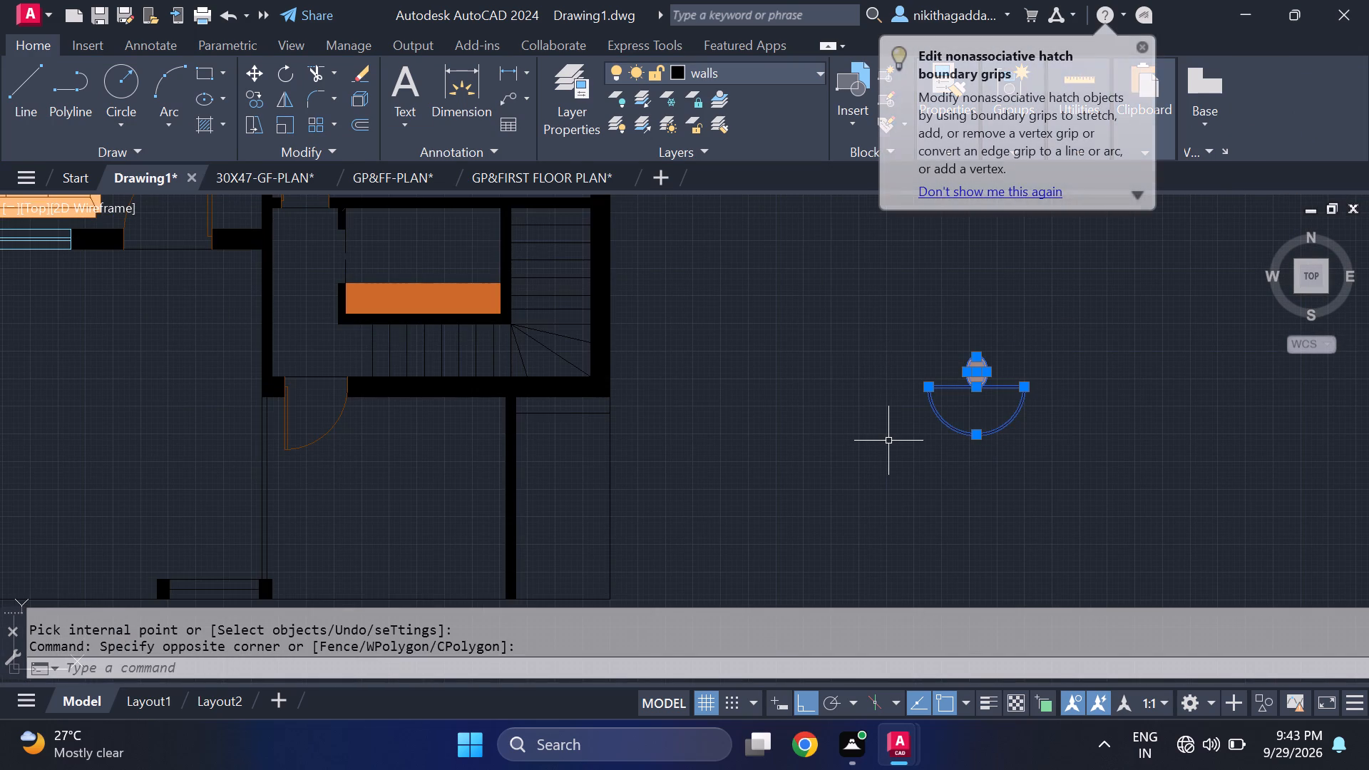
text(scale)
key(Return)
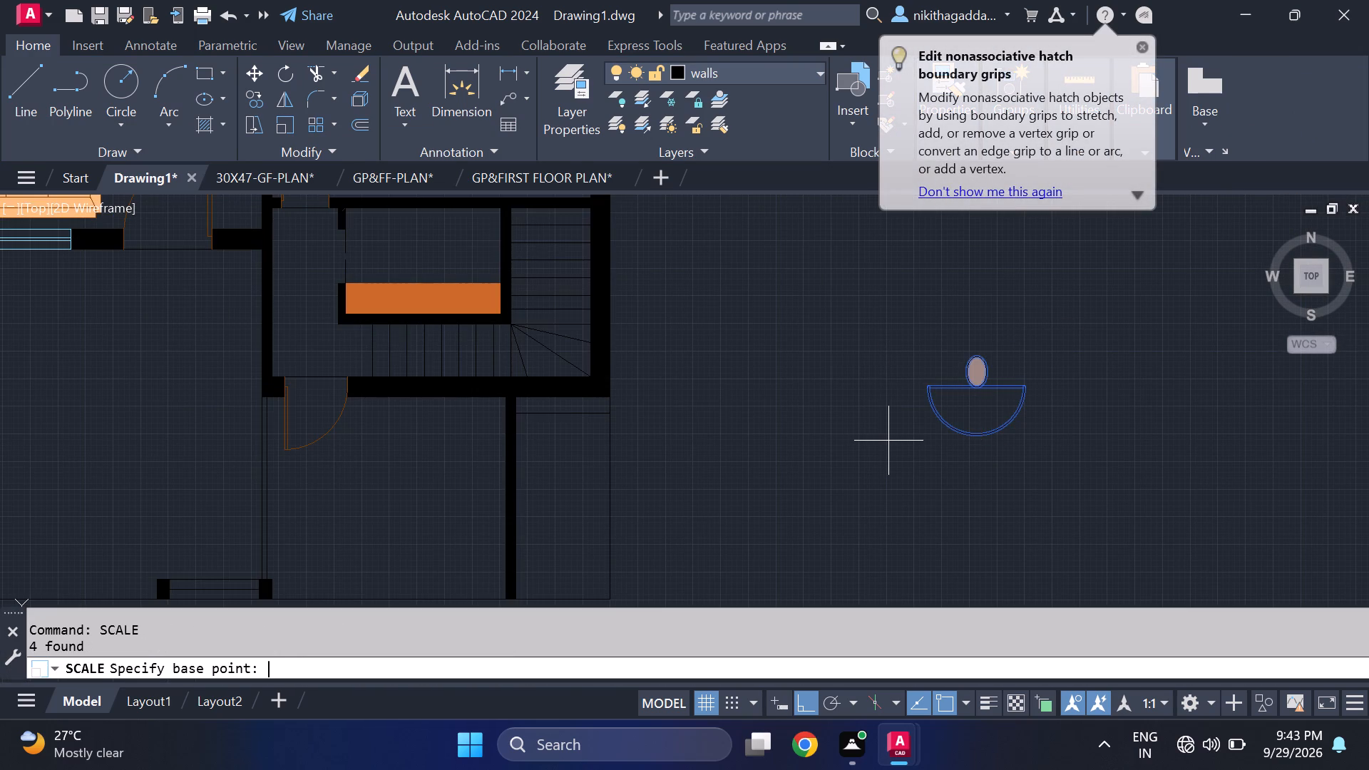
click(983, 387)
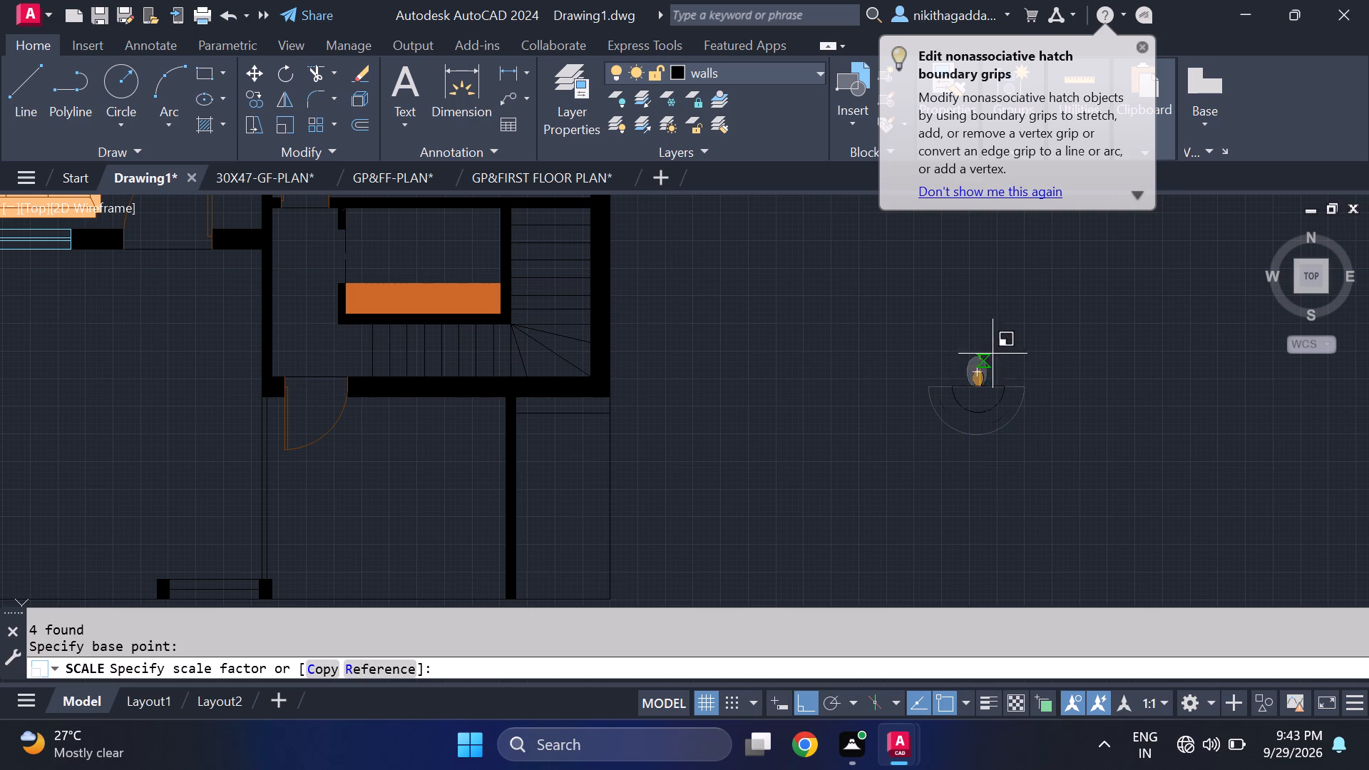
scroll(985, 354, up, 3)
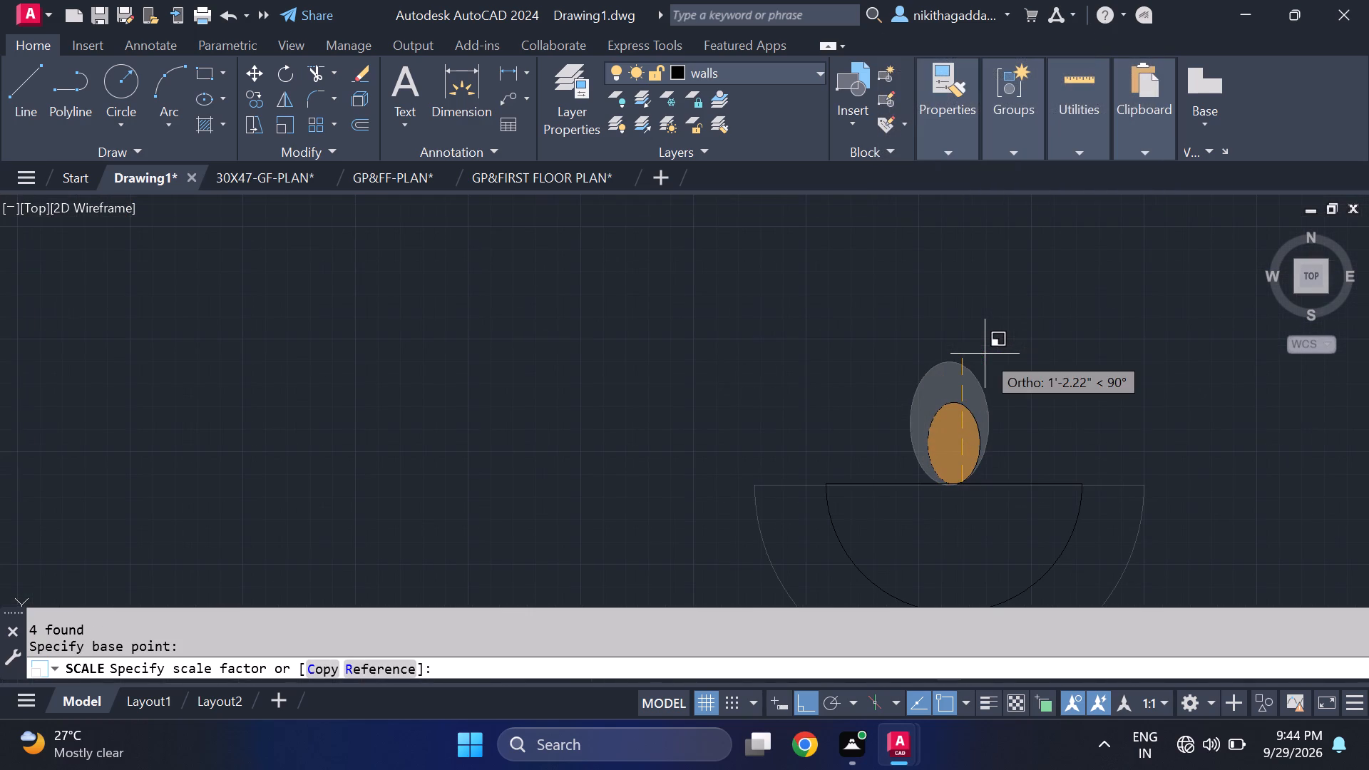
click(985, 354)
scroll(991, 371, down, 5)
scroll(996, 400, up, 4)
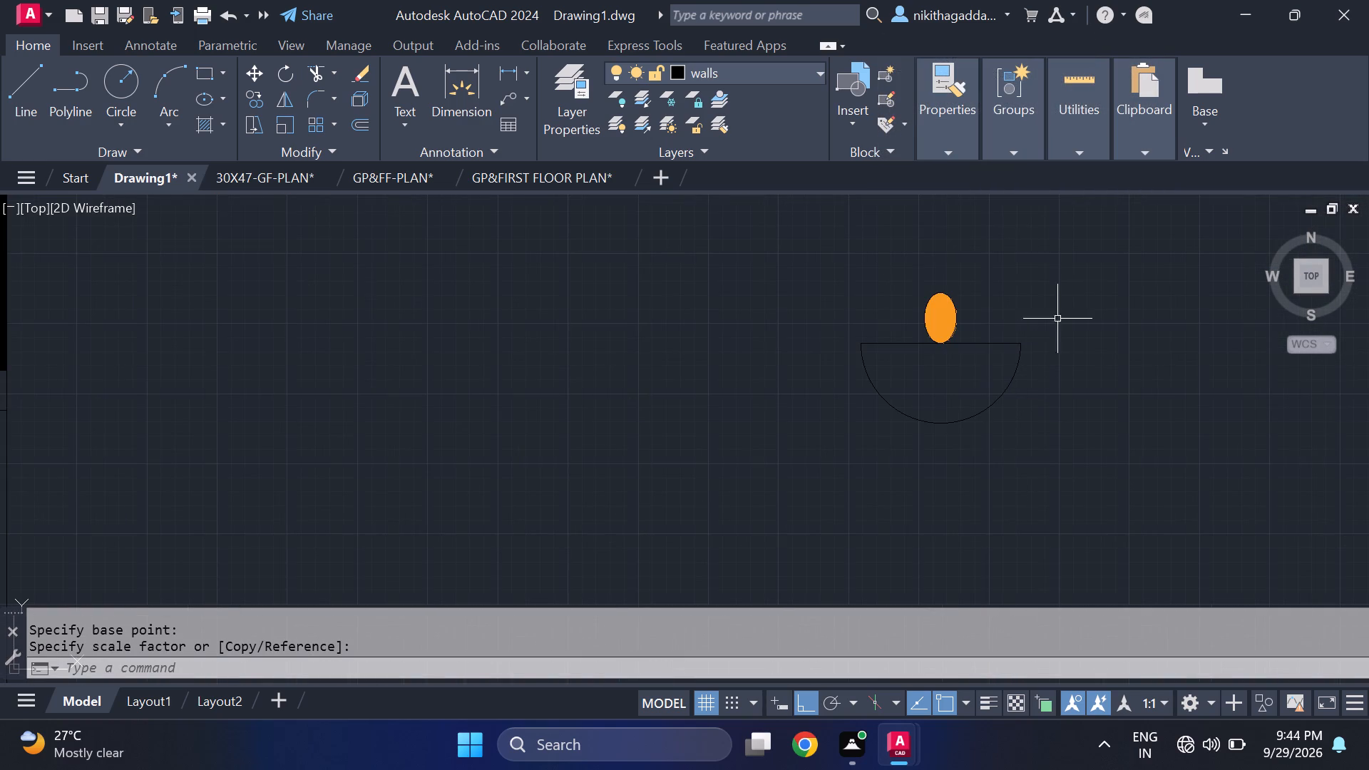
Copy the lamp symbol into the small room beside the stairs, placing it freely north of the orange platform with Ortho off.
click(1072, 283)
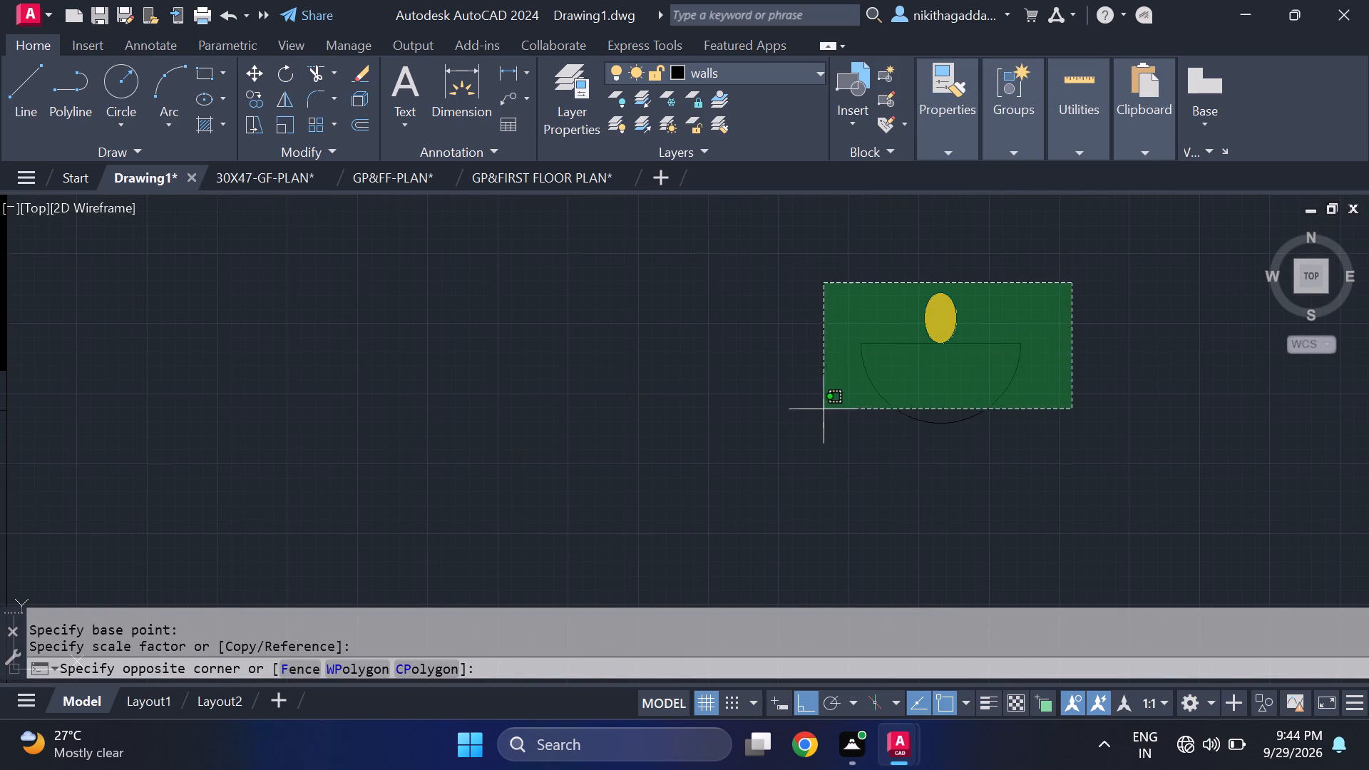
click(781, 425)
text(co)
key(Return)
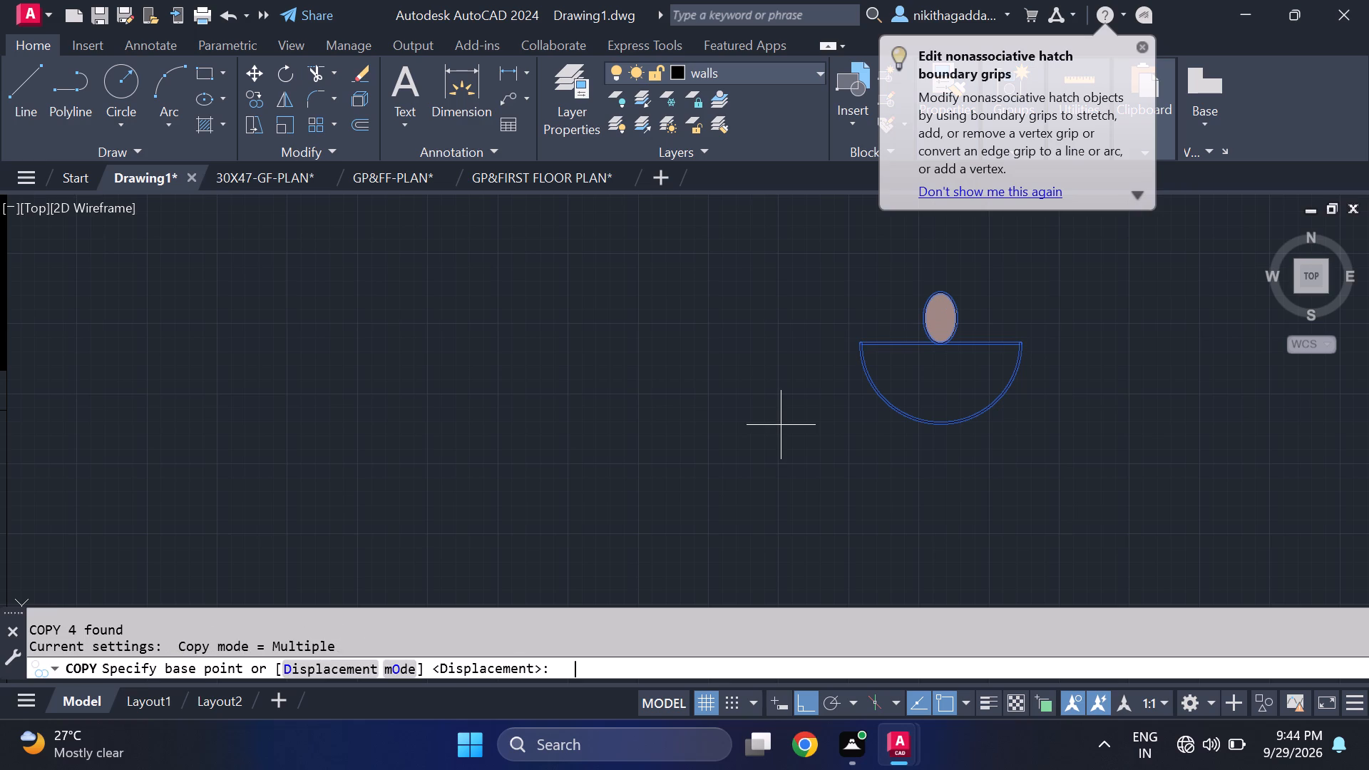
click(942, 348)
scroll(568, 402, down, 5)
scroll(443, 394, up, 5)
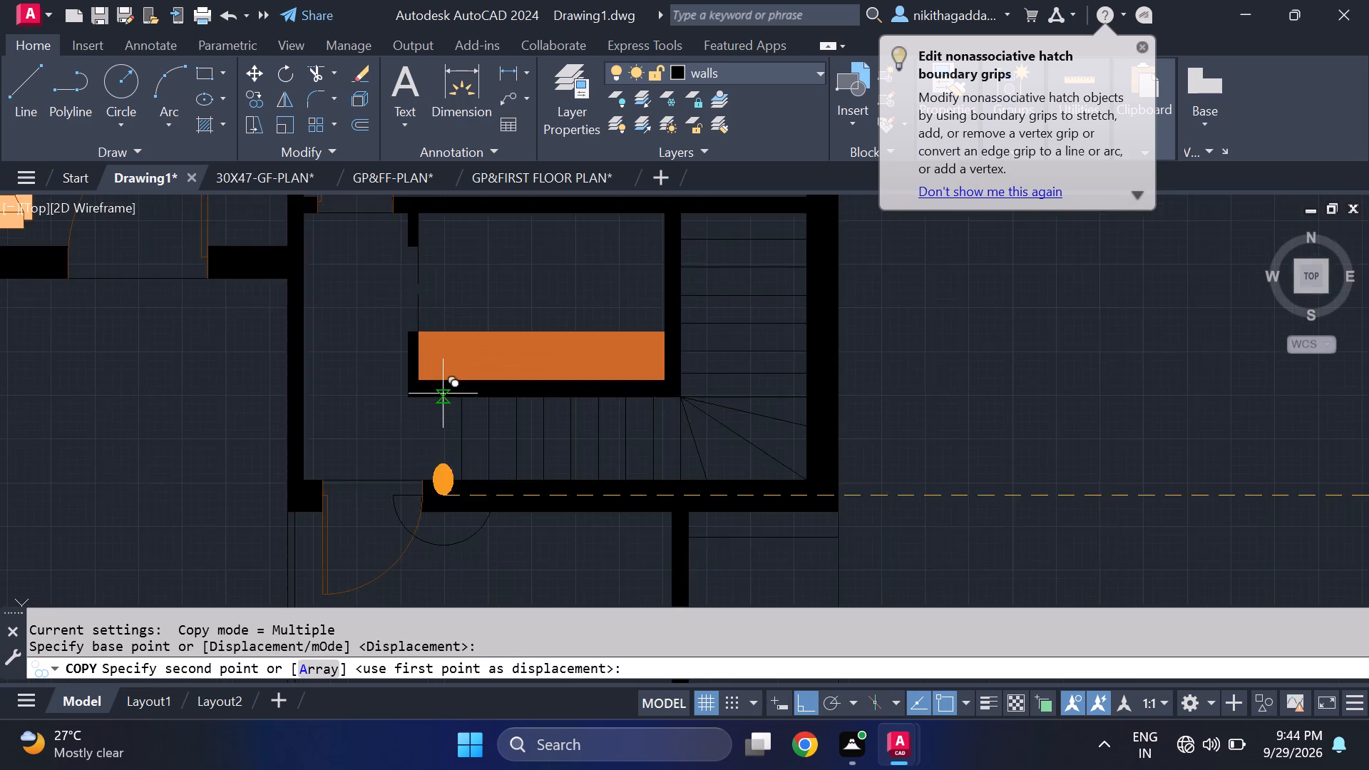
key(F8)
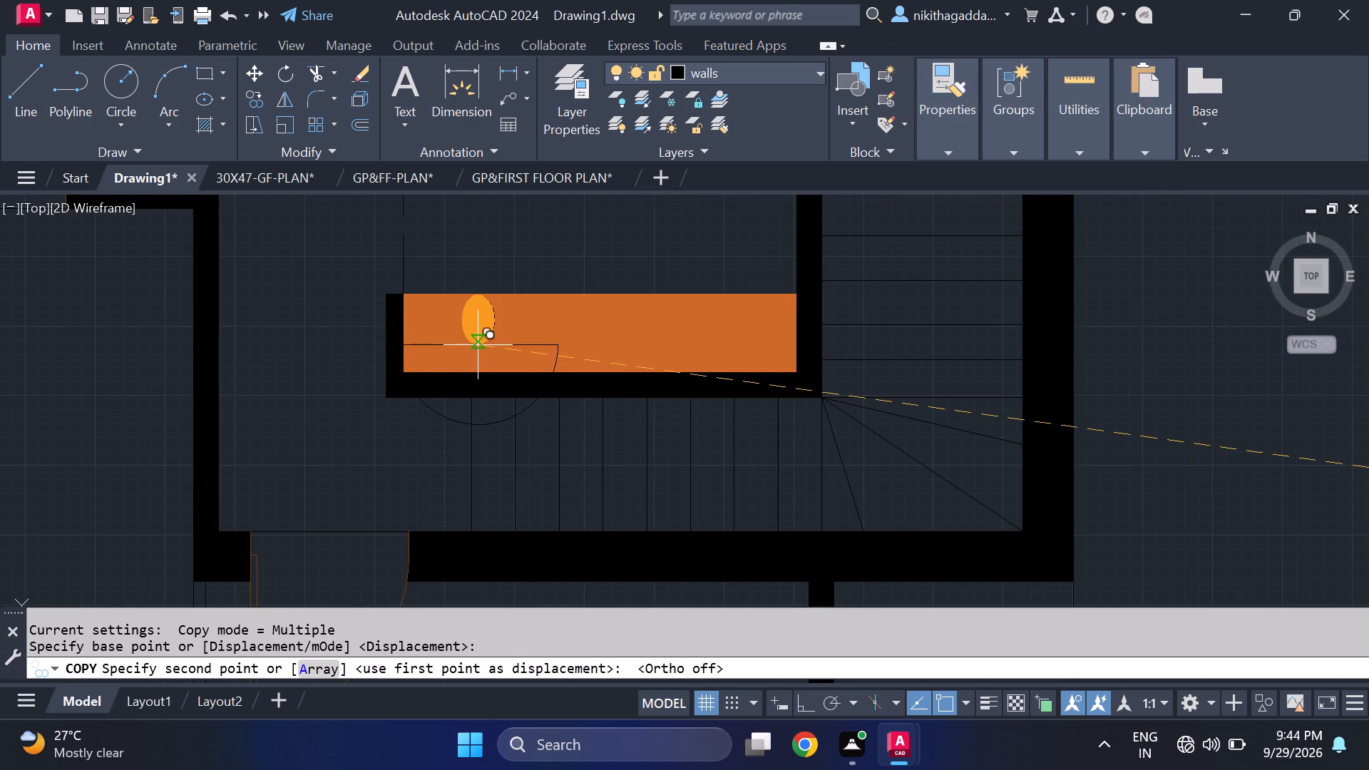
middle_drag(535, 237, 536, 371)
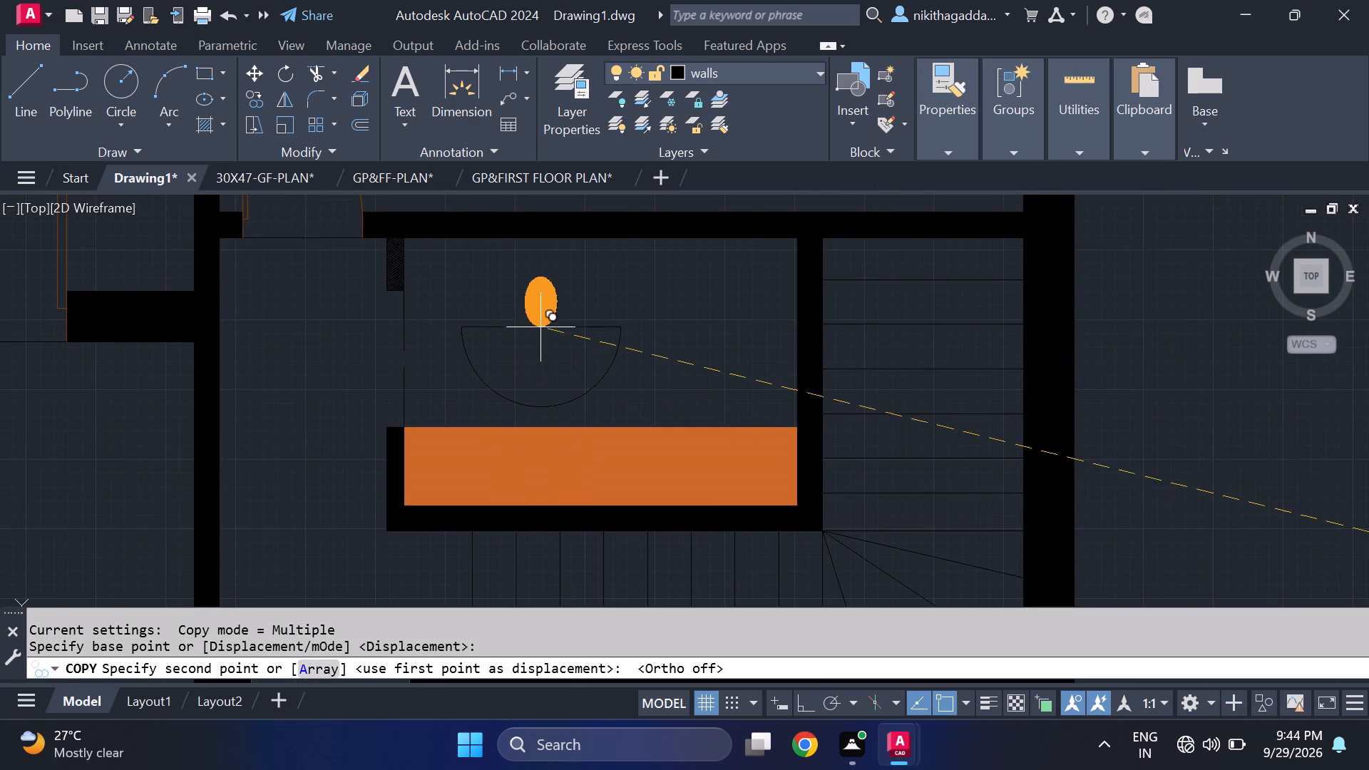
click(540, 325)
key(Escape)
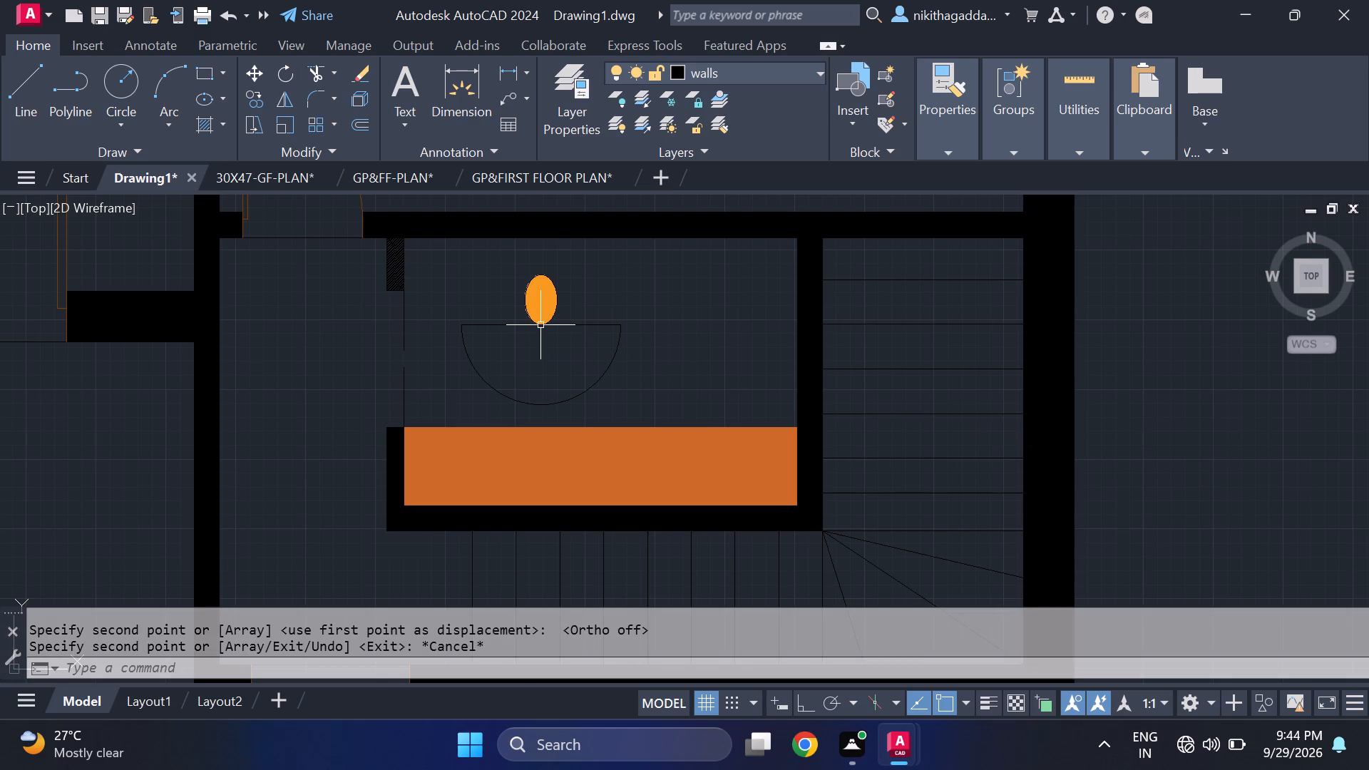
Scale the lamp copy inside the small room to about two-thirds of its size, based at the middle of the bowl's straight edge.
click(627, 277)
click(424, 394)
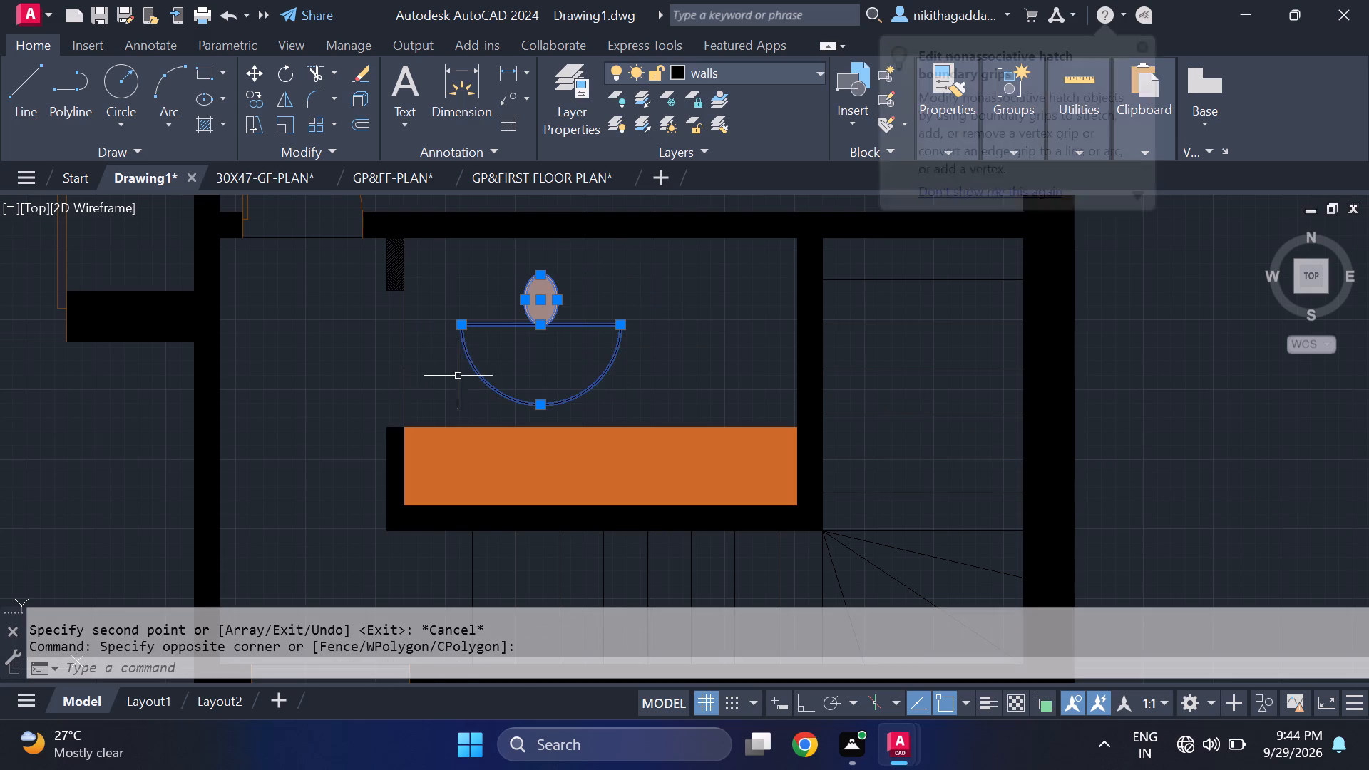
text(scale)
key(Return)
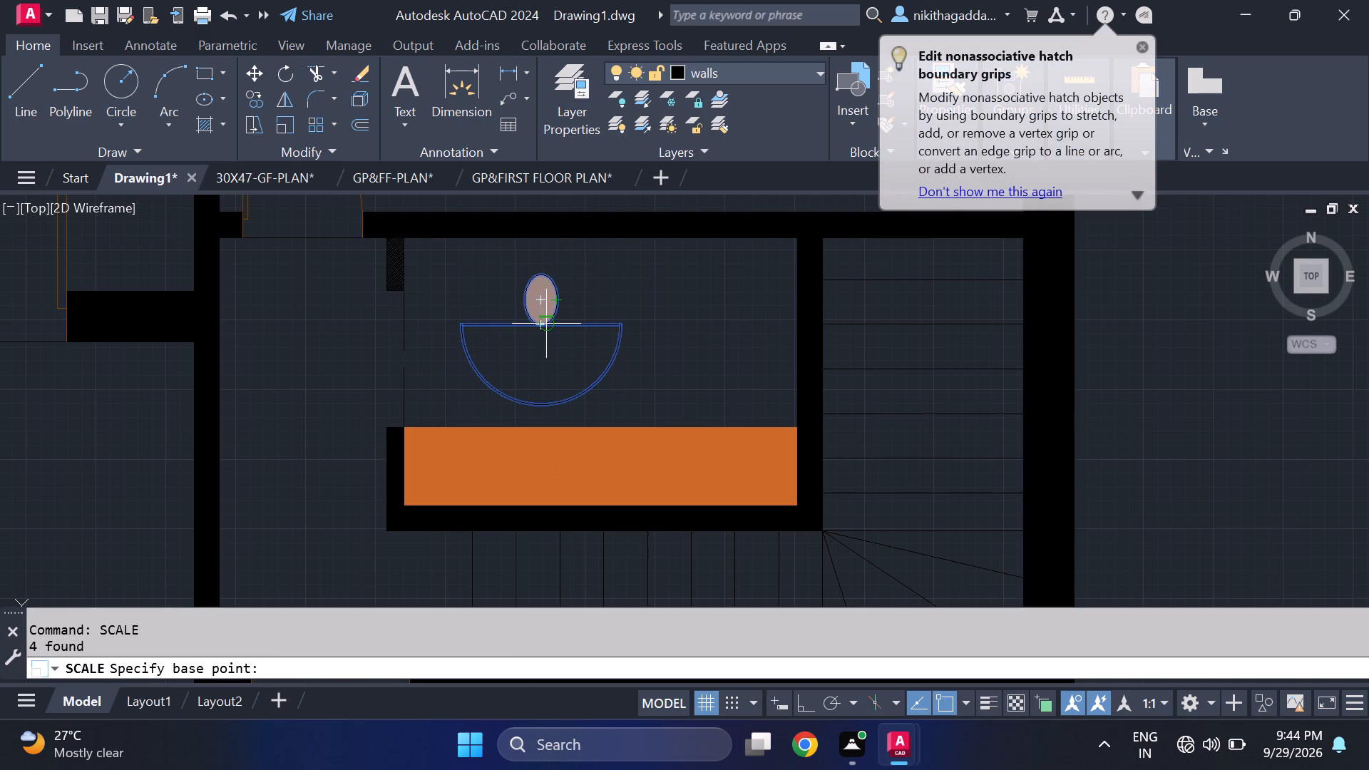
click(536, 323)
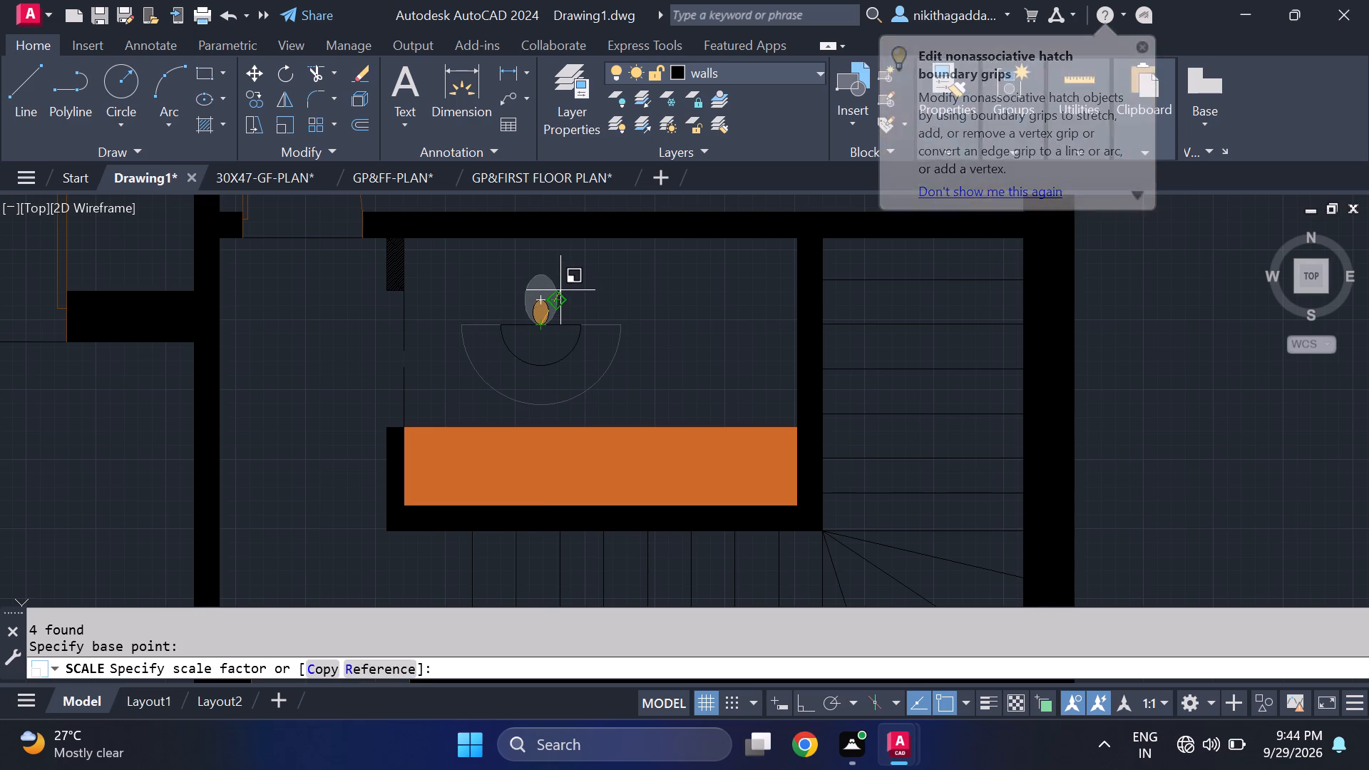
scroll(560, 289, up, 2)
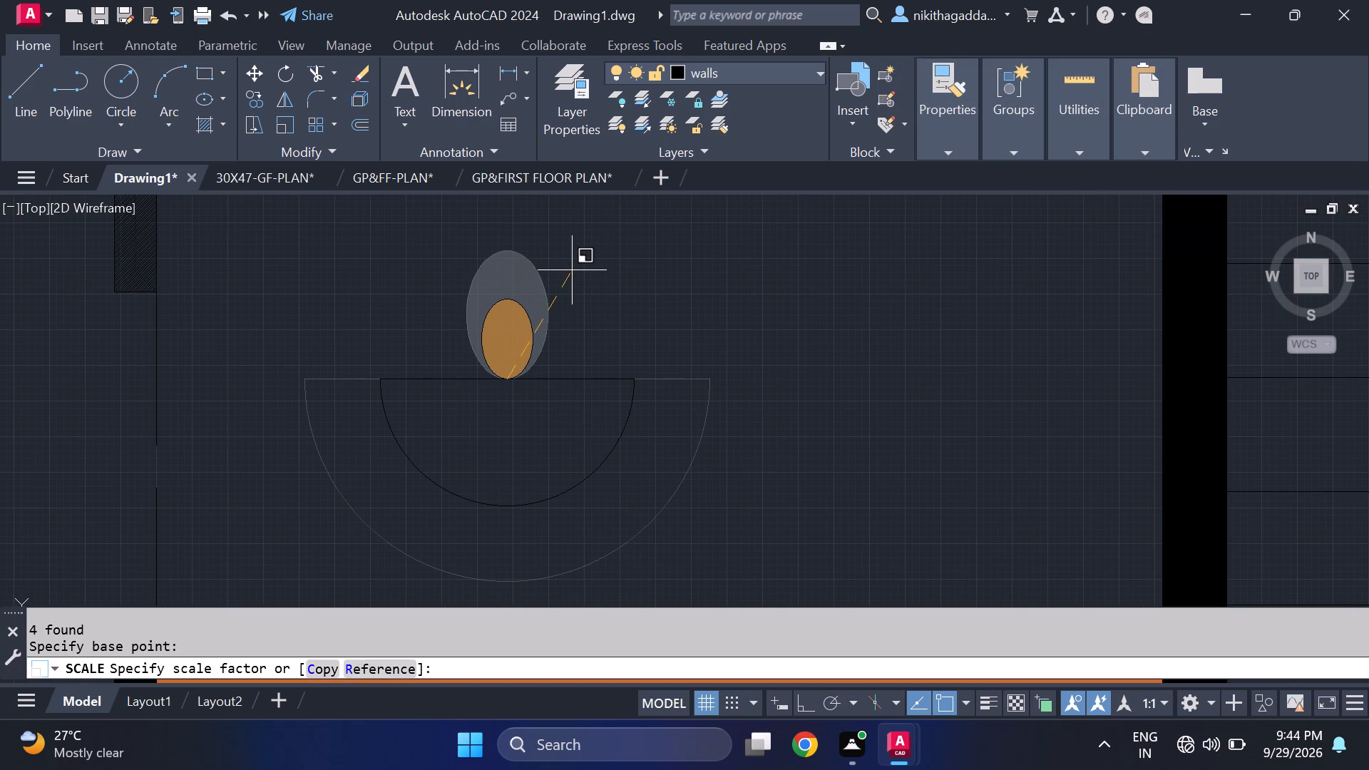
click(572, 270)
scroll(607, 297, down, 3)
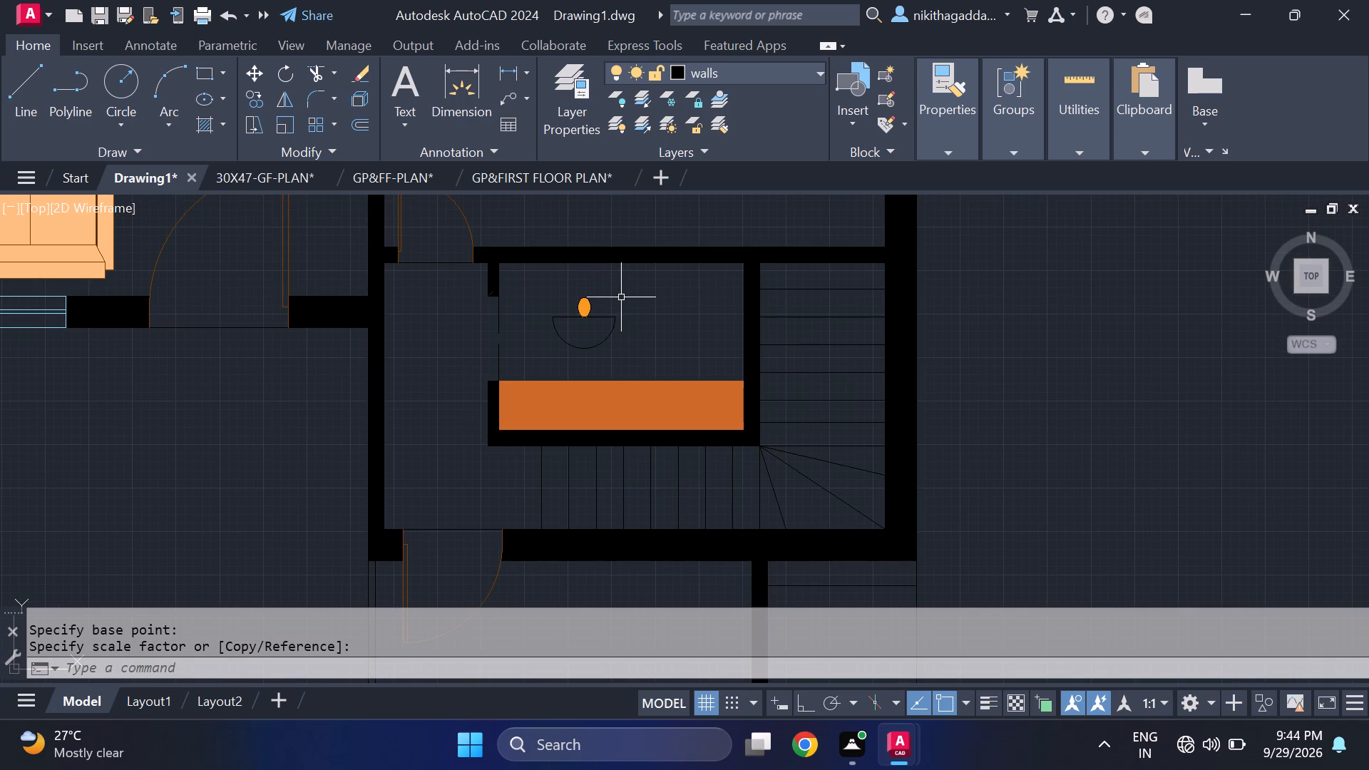
Copy the small room's lamp twice onto the orange platform, one near its west end and one near its east end.
click(623, 299)
click(527, 357)
text(co)
key(Return)
click(589, 318)
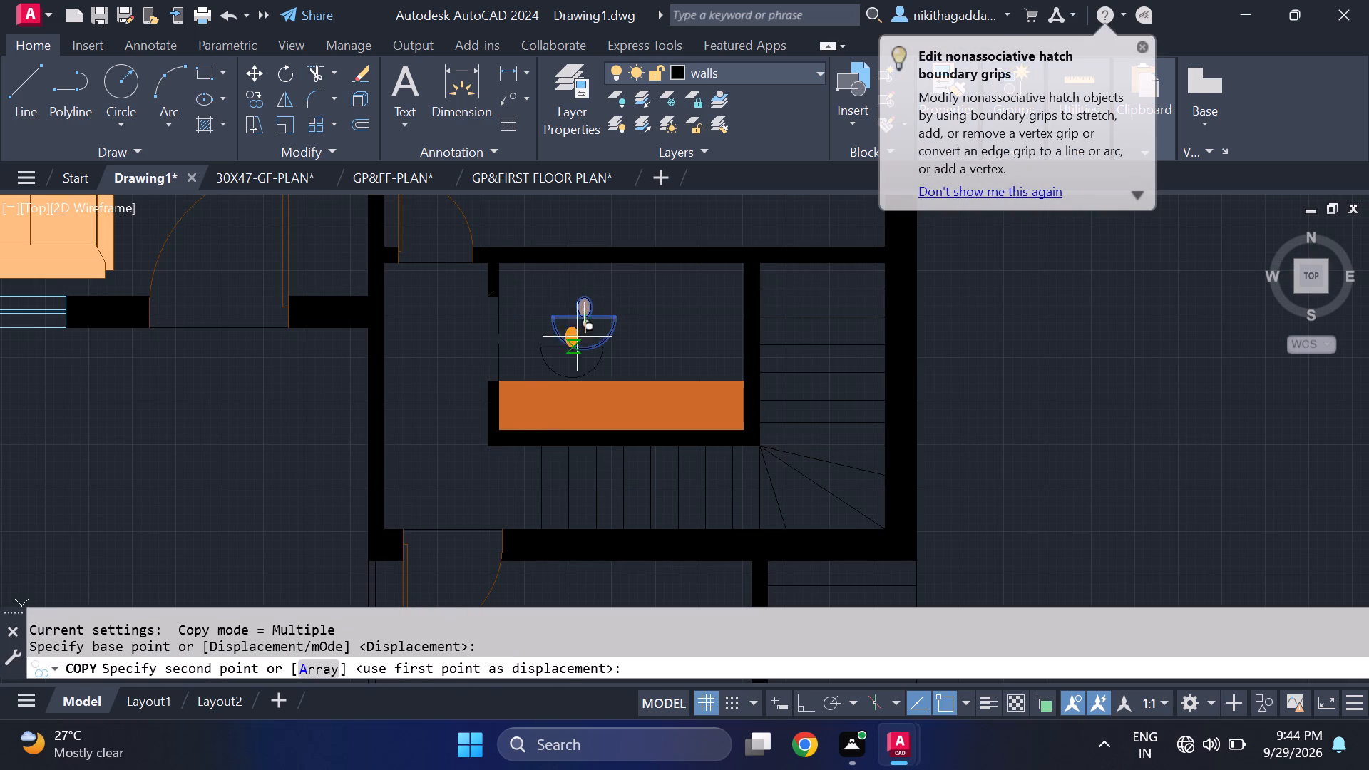
scroll(533, 401, up, 3)
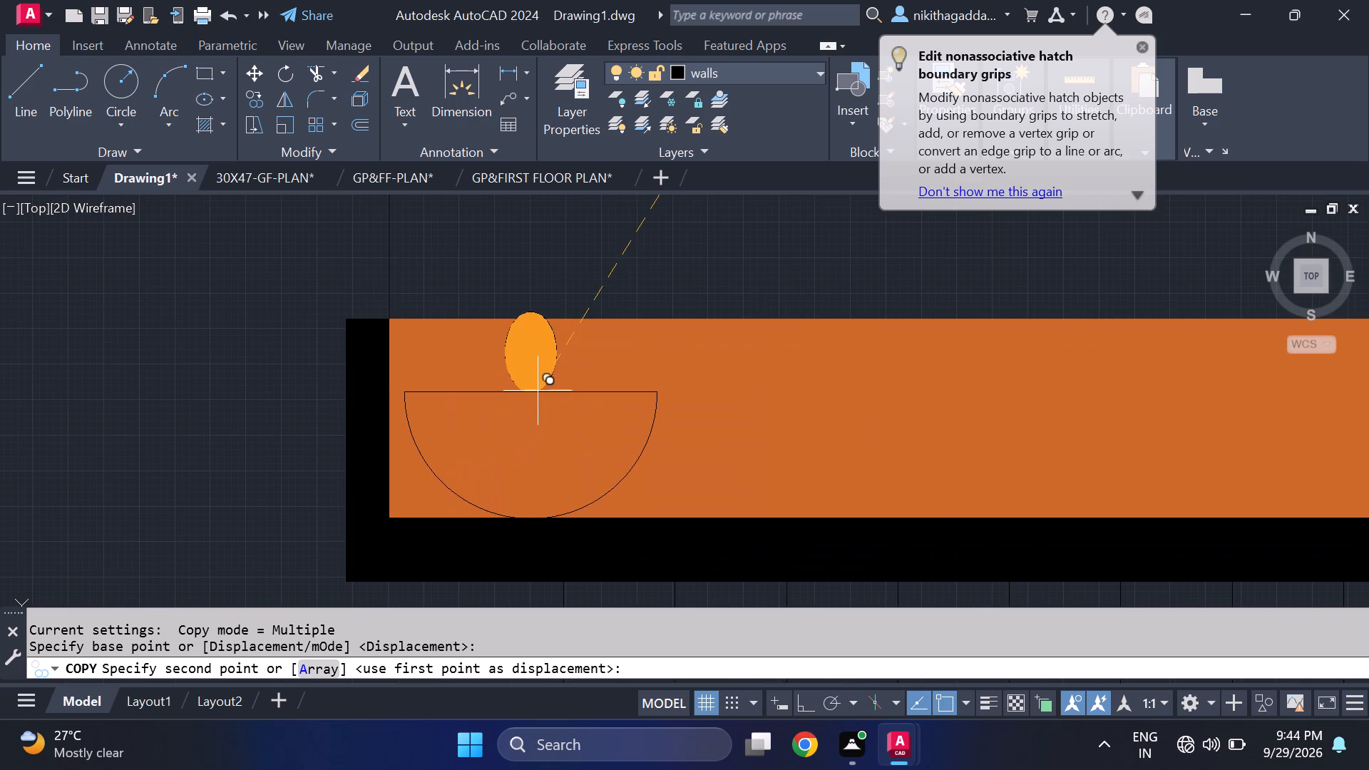
click(538, 389)
scroll(951, 421, down, 1)
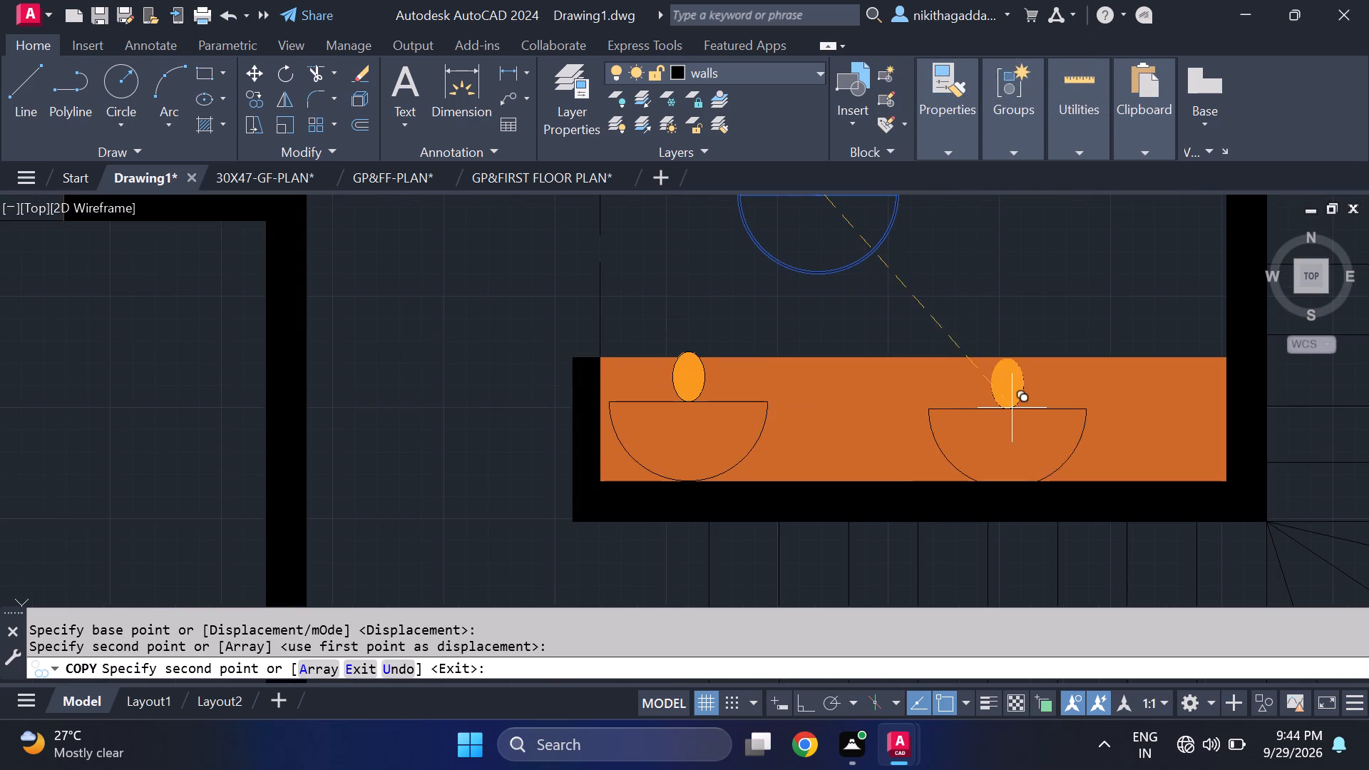
middle_click(1002, 413)
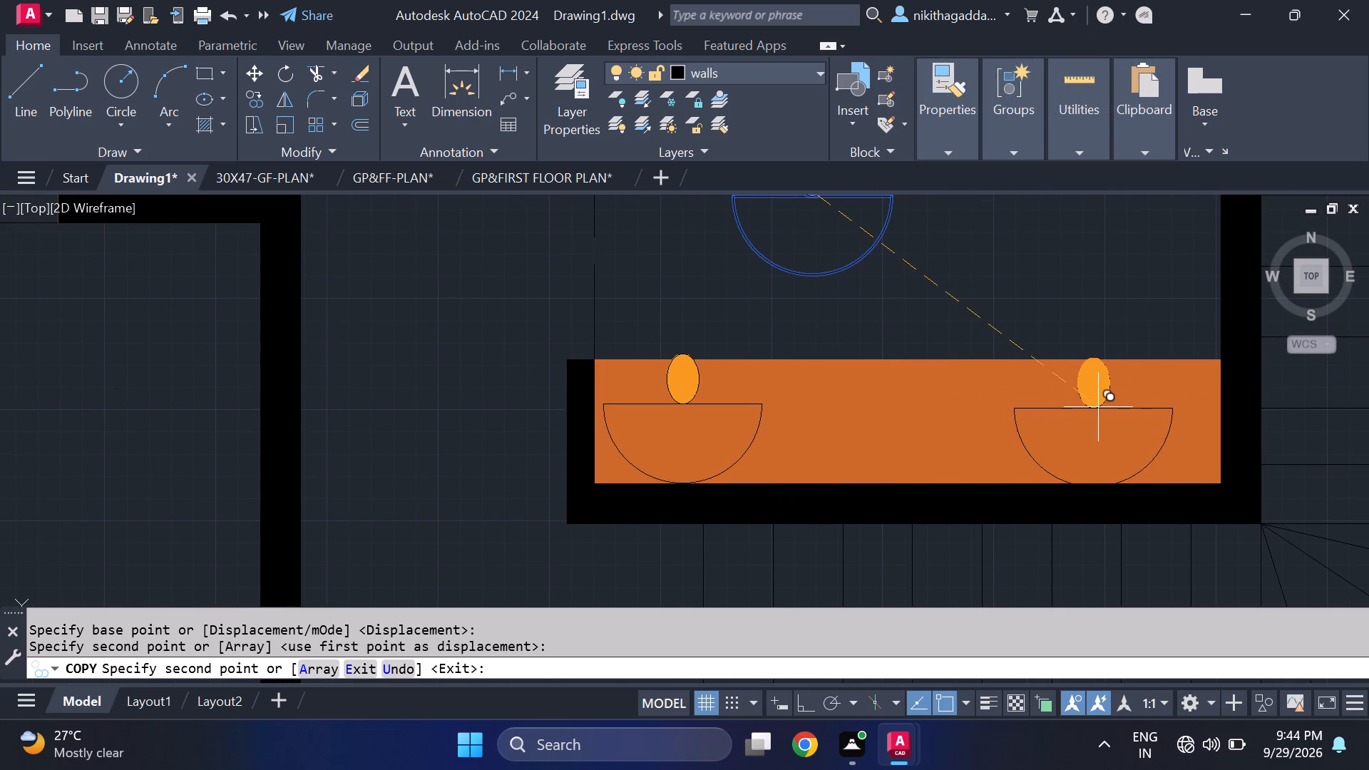
click(1099, 399)
scroll(1081, 392, down, 4)
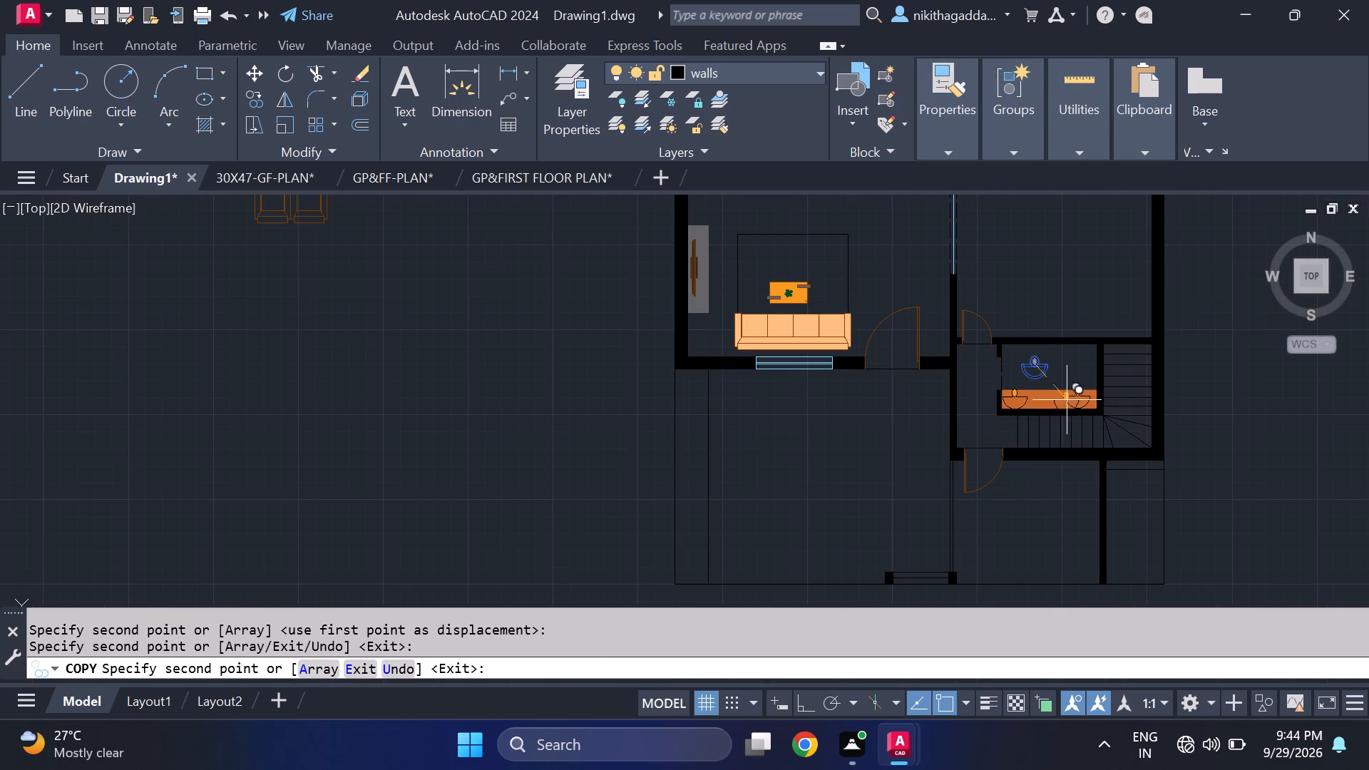
key(Escape)
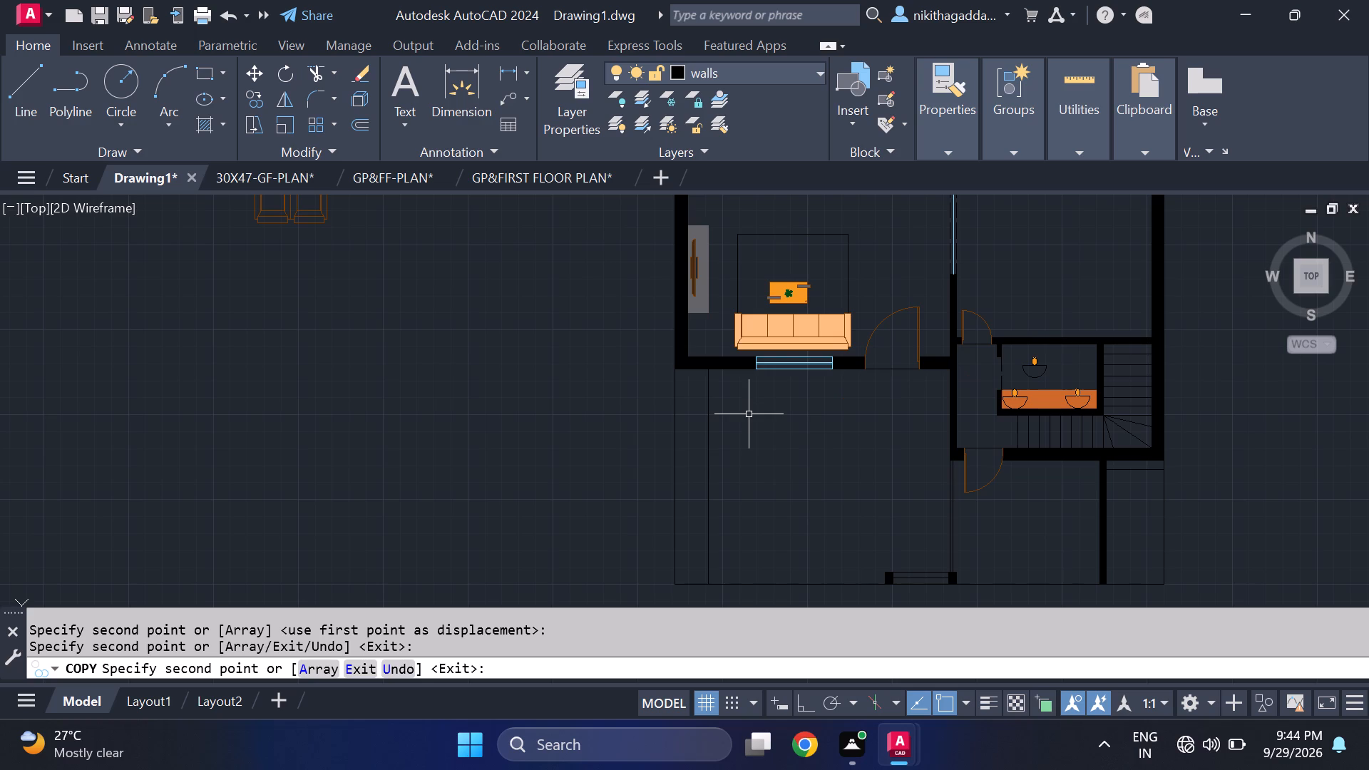
Scale the lamp at the platform's west end down to about four-fifths, based at the bottom of its bowl.
scroll(1089, 386, up, 3)
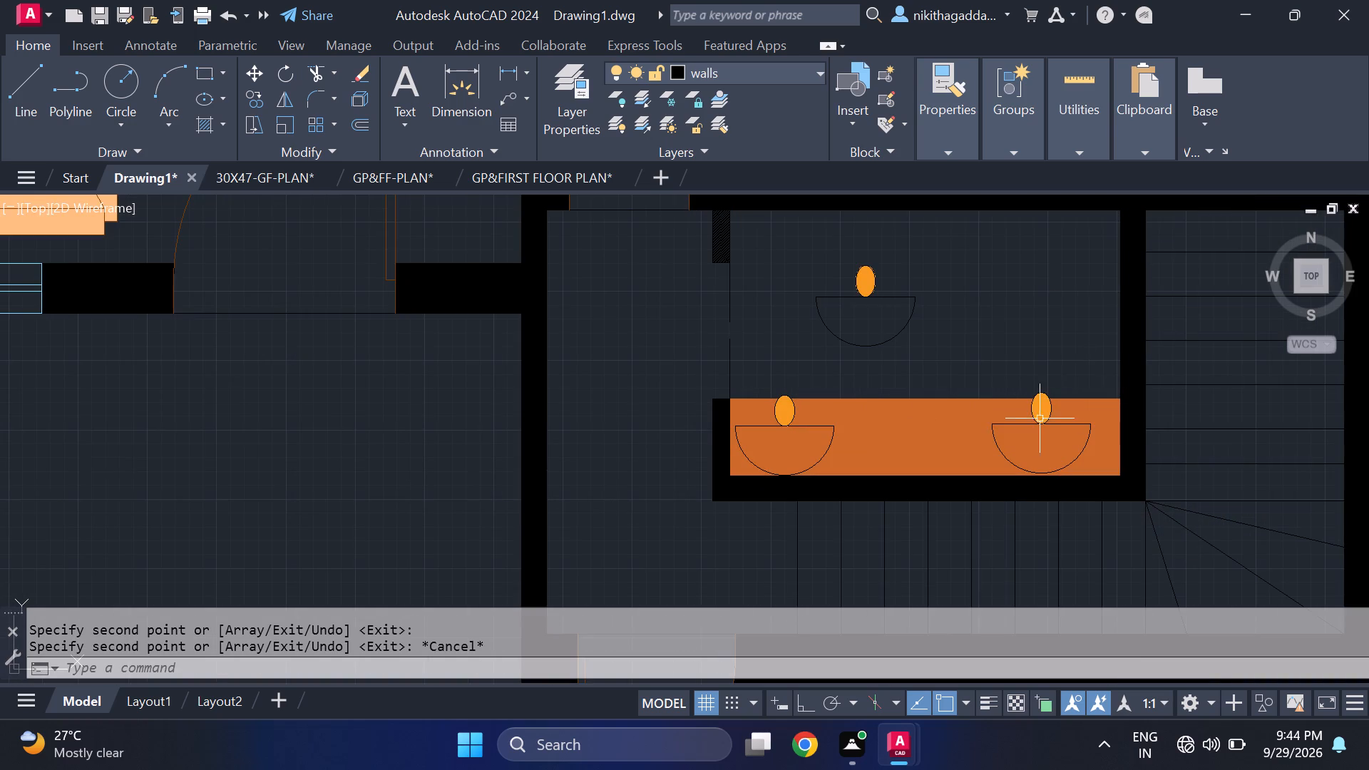
scroll(929, 366, down, 6)
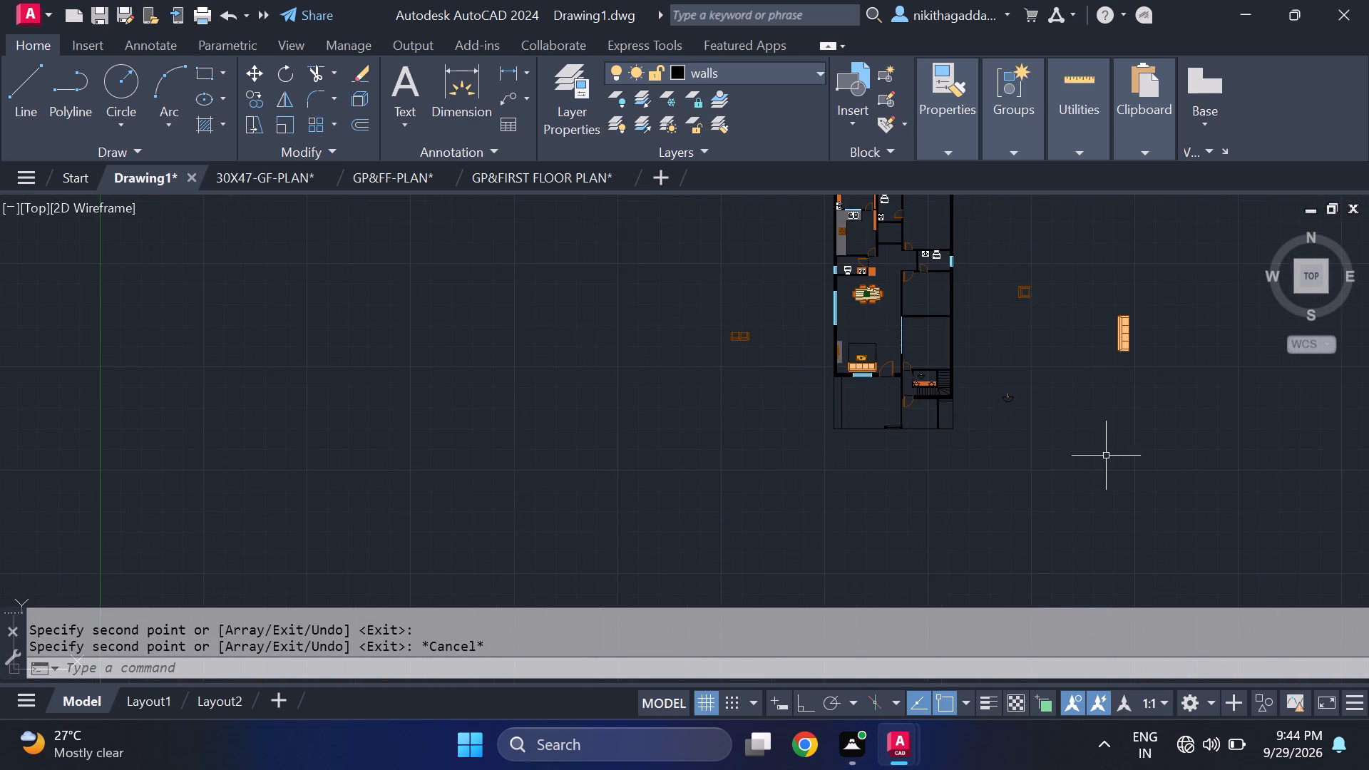
scroll(927, 384, up, 6)
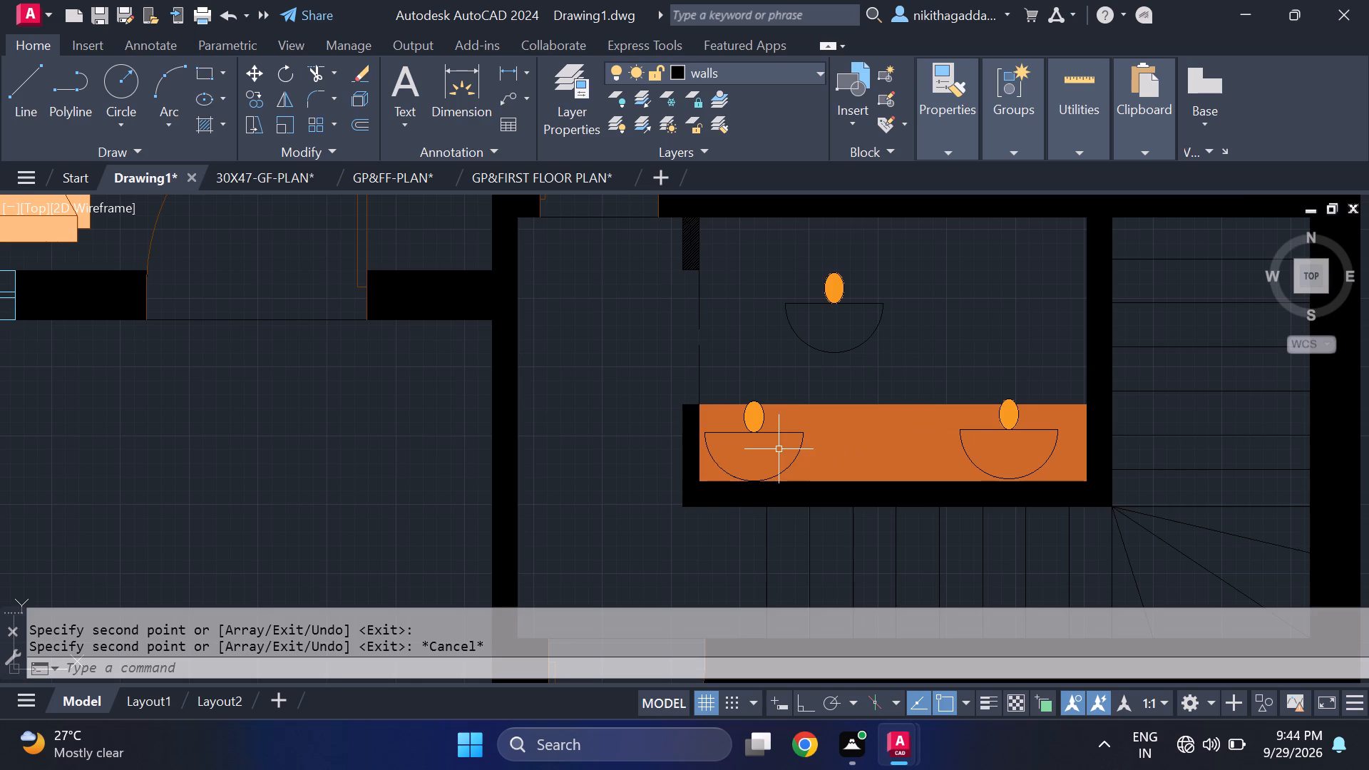
scroll(807, 436, up, 1)
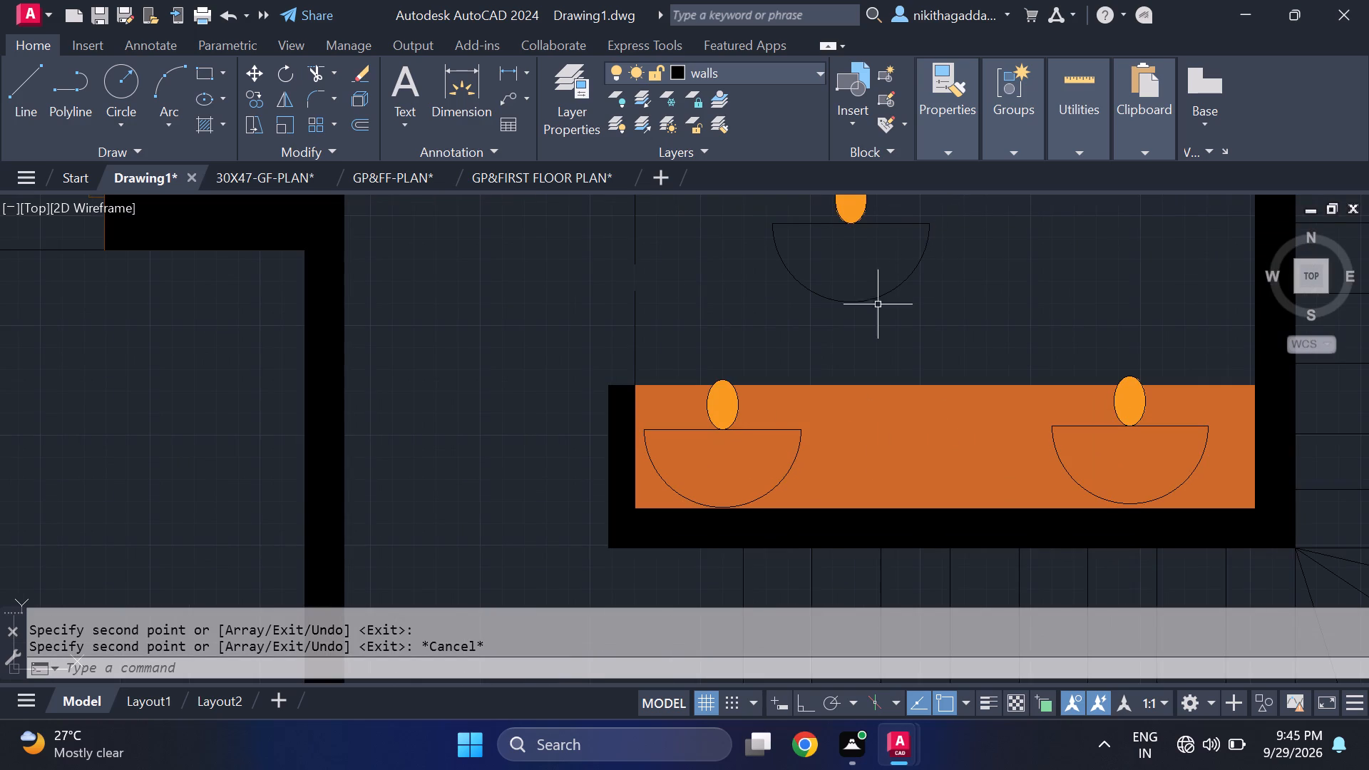
click(752, 431)
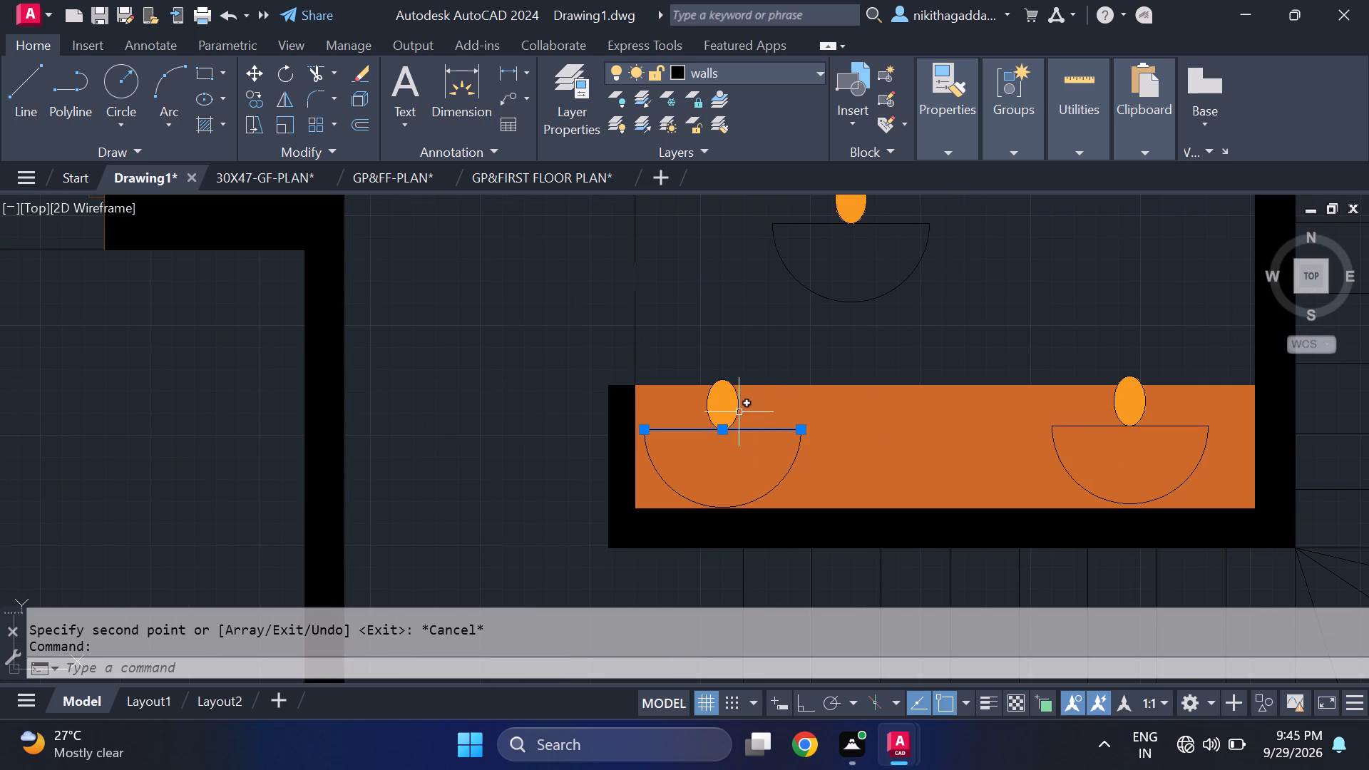
click(737, 409)
click(717, 419)
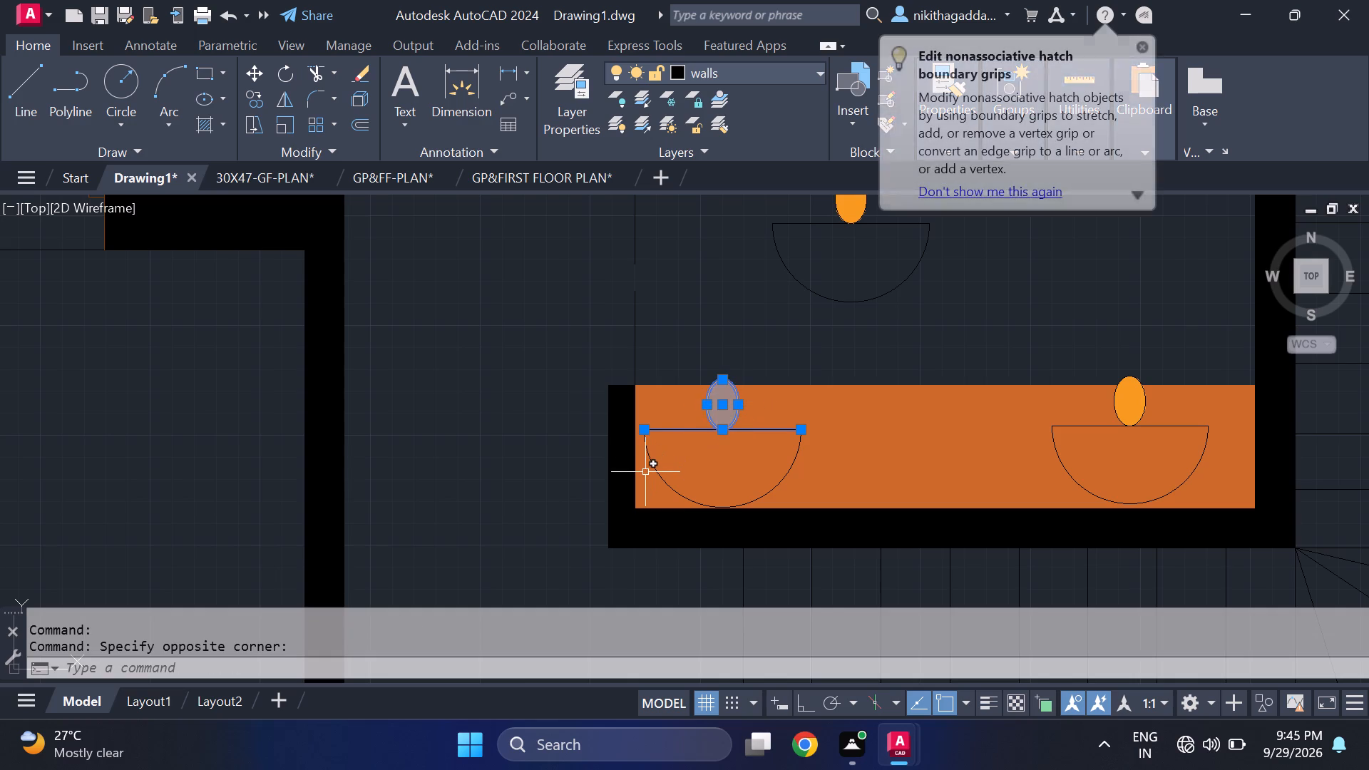
click(650, 461)
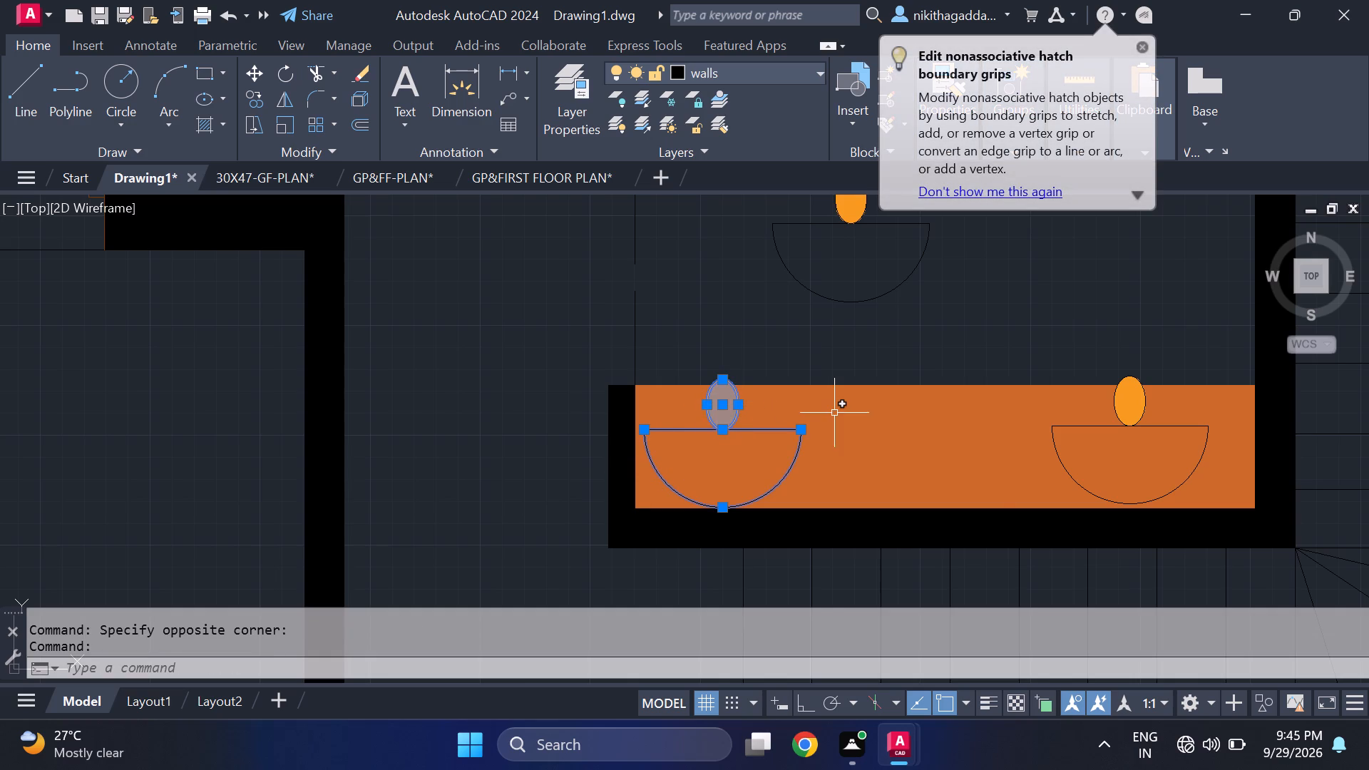
text(scale)
key(Return)
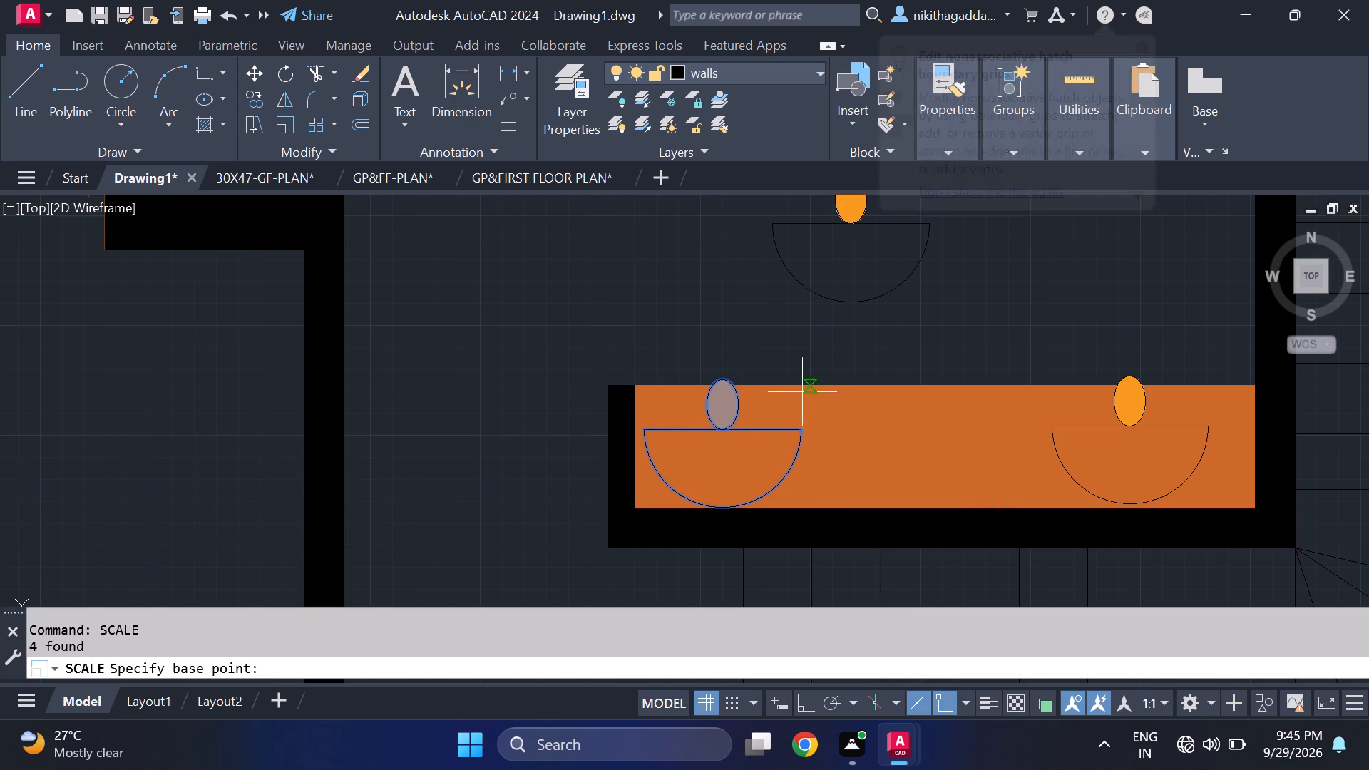
click(717, 505)
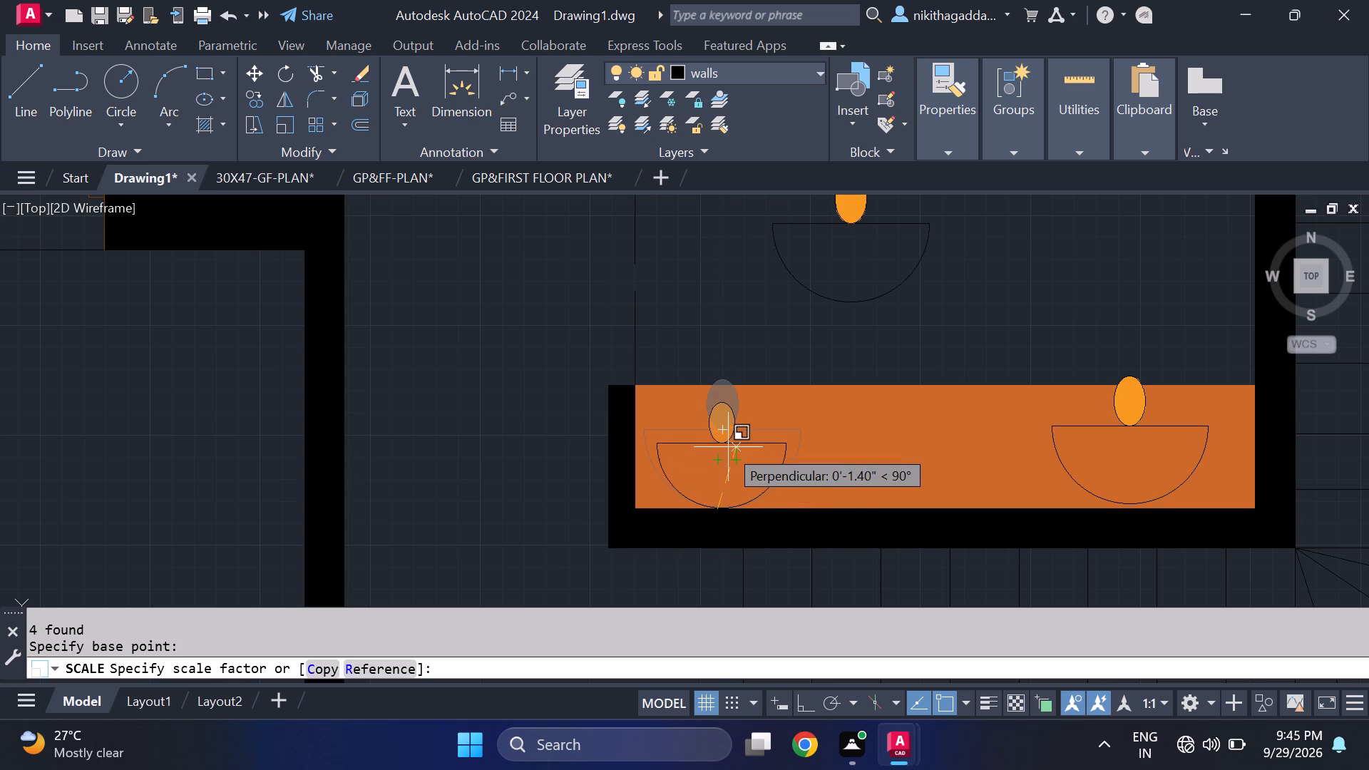
click(728, 447)
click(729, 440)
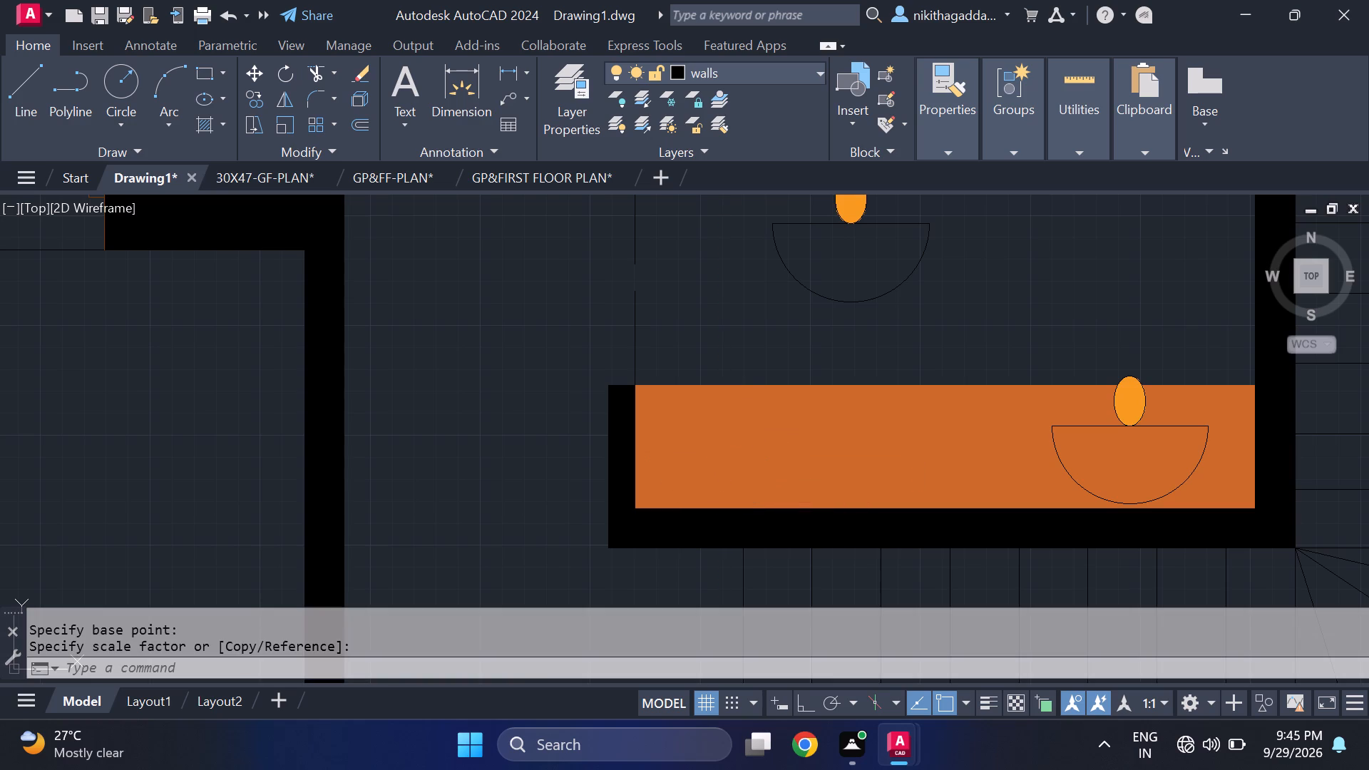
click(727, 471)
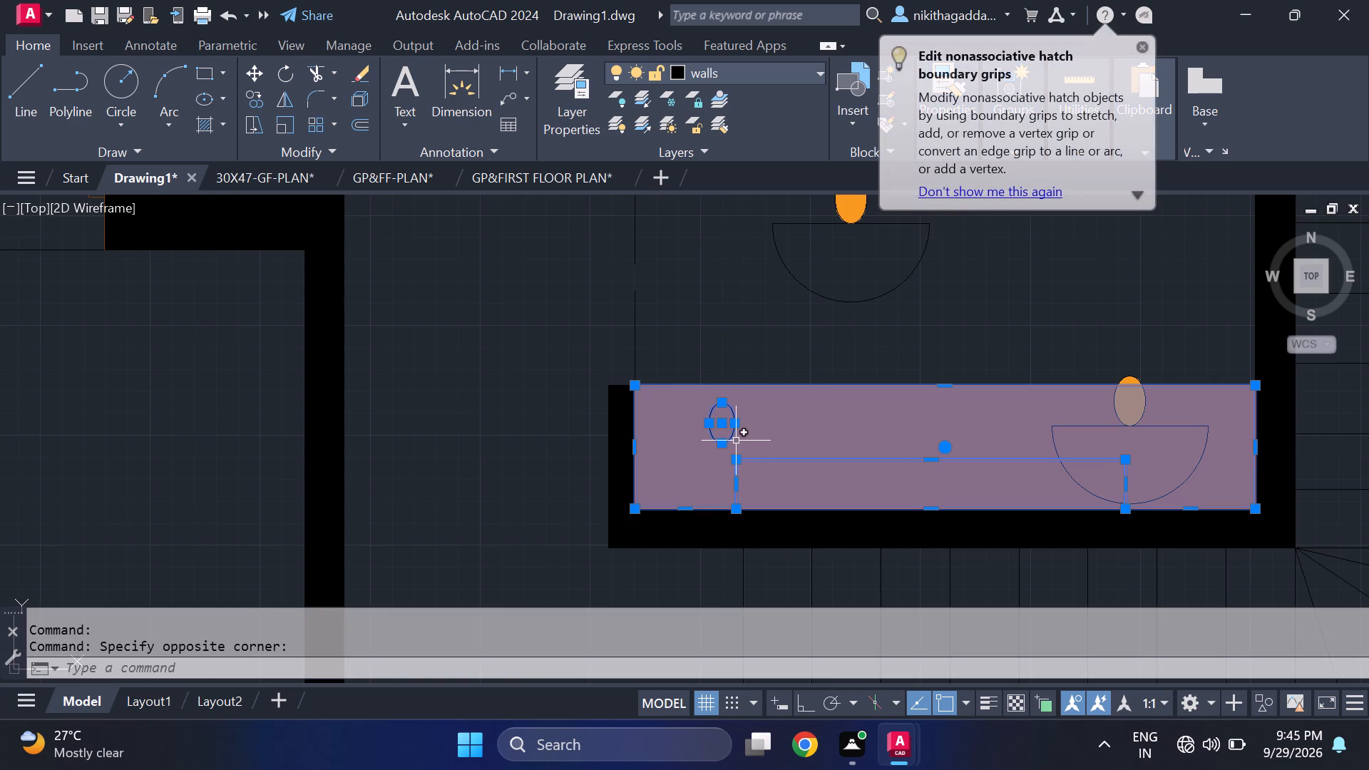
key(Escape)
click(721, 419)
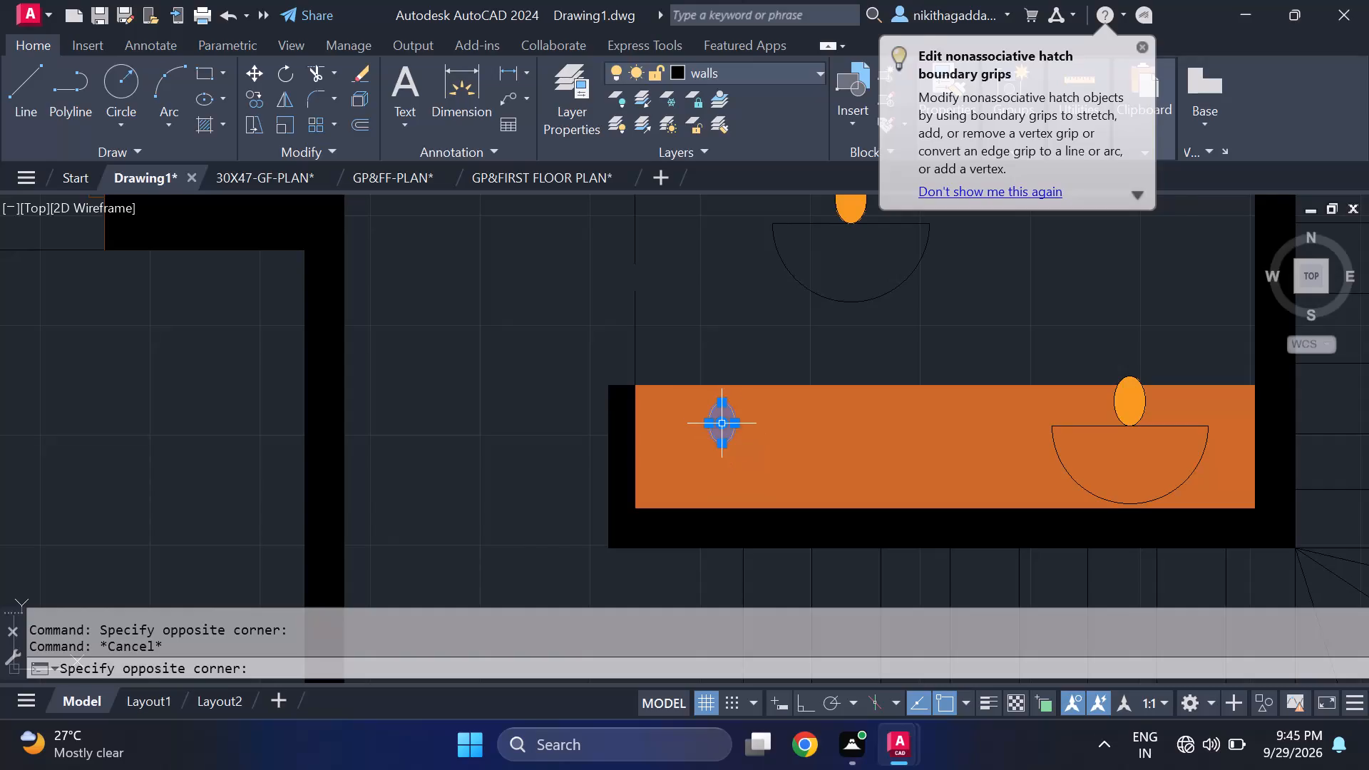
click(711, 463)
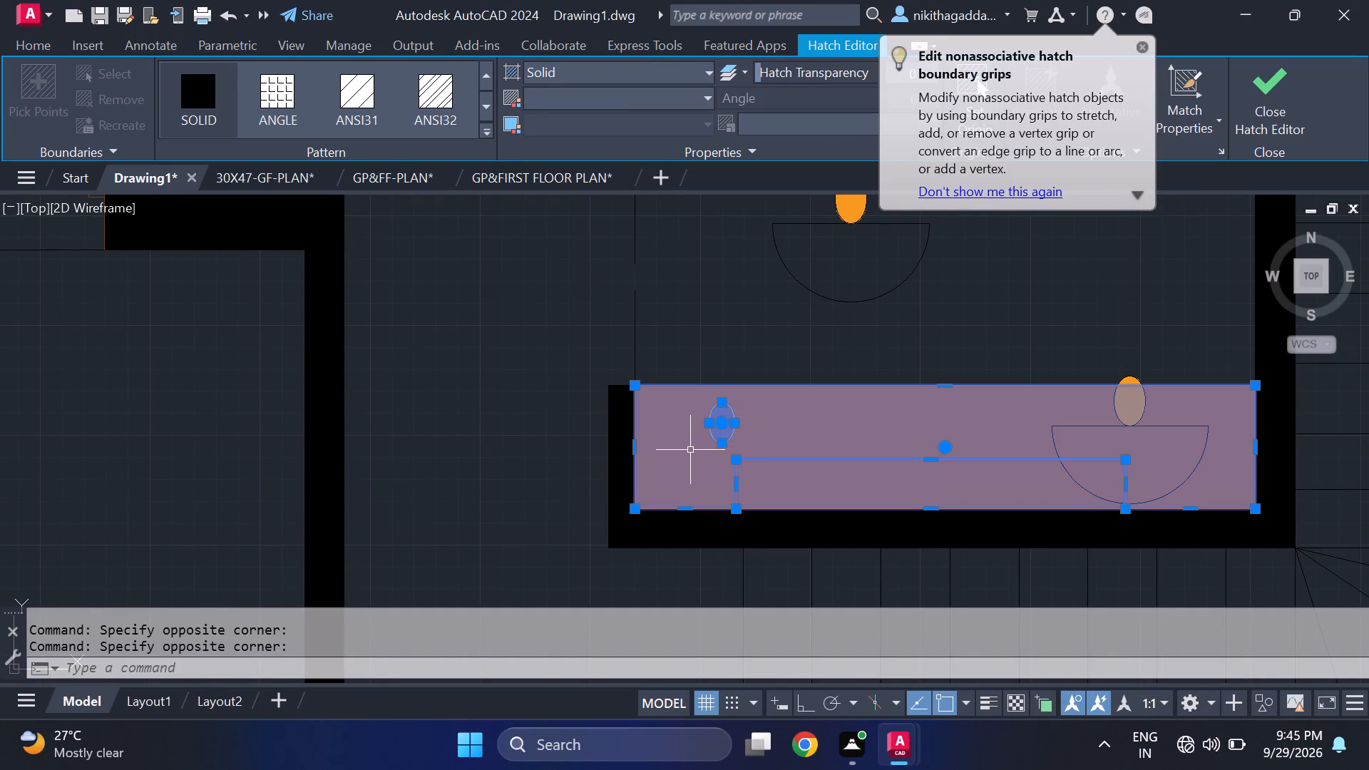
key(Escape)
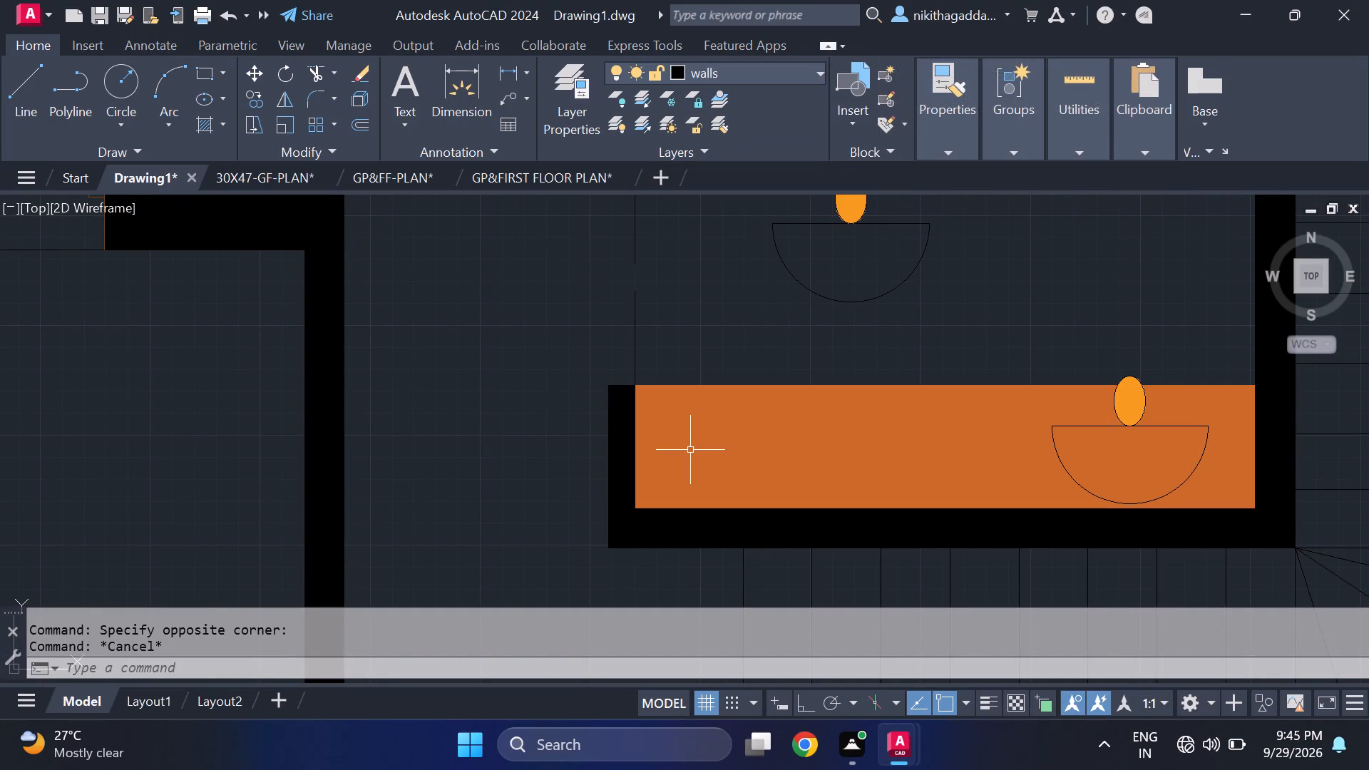
Undo the scaling of the west-end lamp and the lamp copies placed on the orange platform.
key(ctrl+z)
key(ctrl+z)
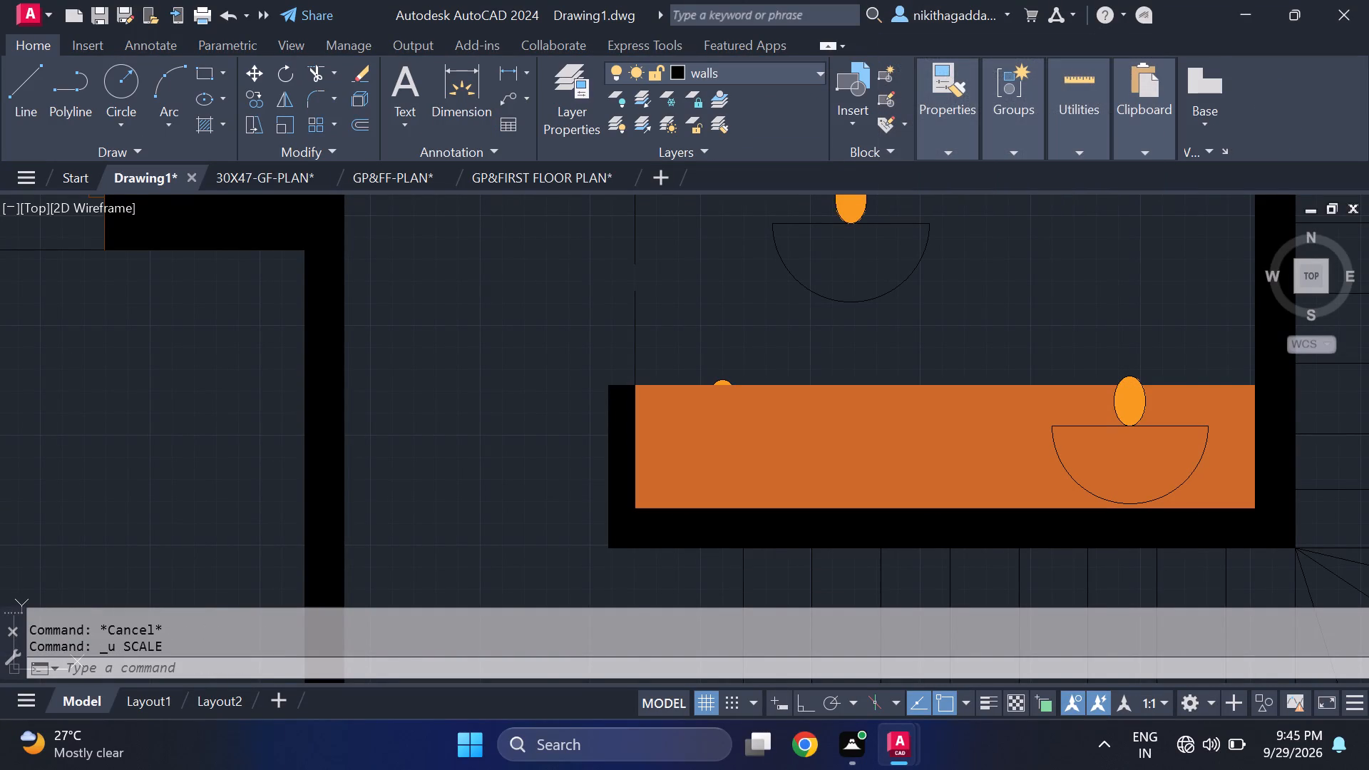
key(ctrl+z)
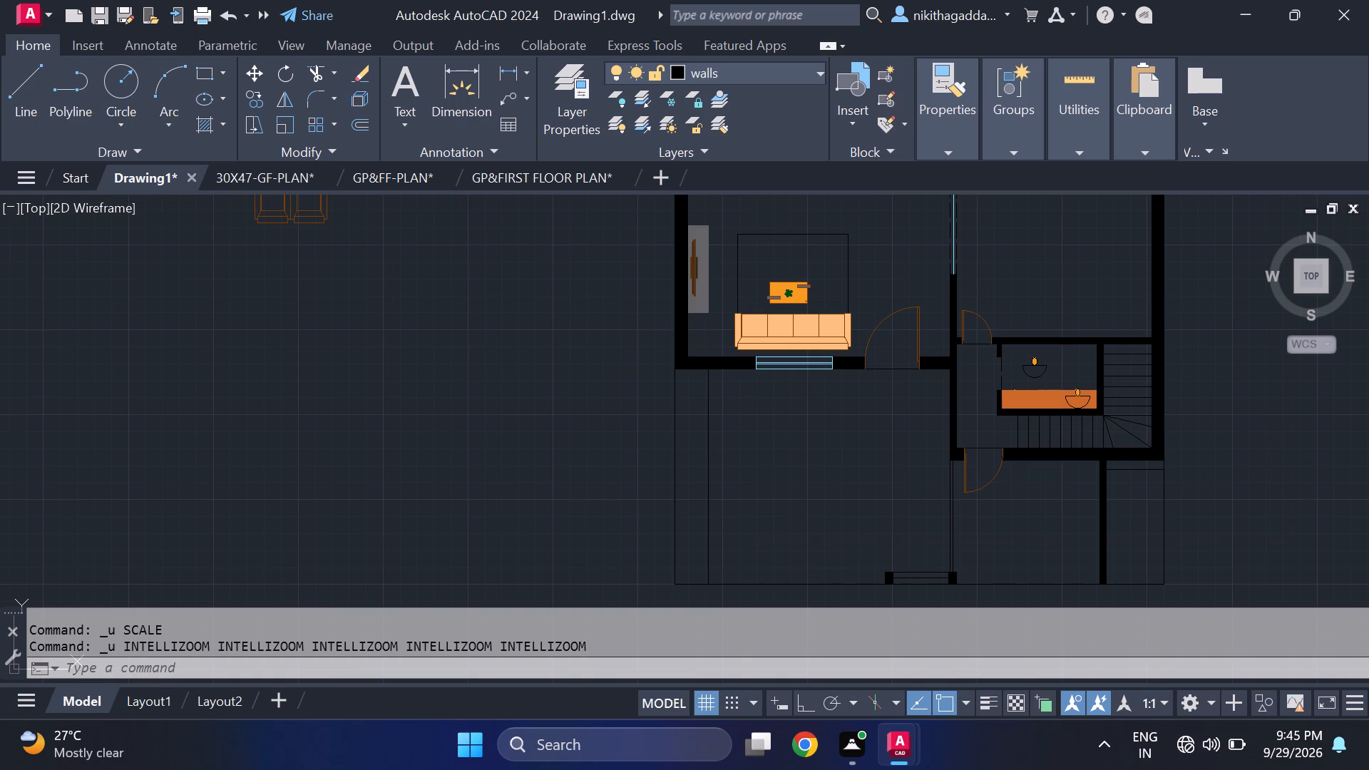
Scale down the lamp north of the orange platform in the small room, based at the middle of the bowl's straight edge.
scroll(681, 439, down, 4)
scroll(670, 428, up, 2)
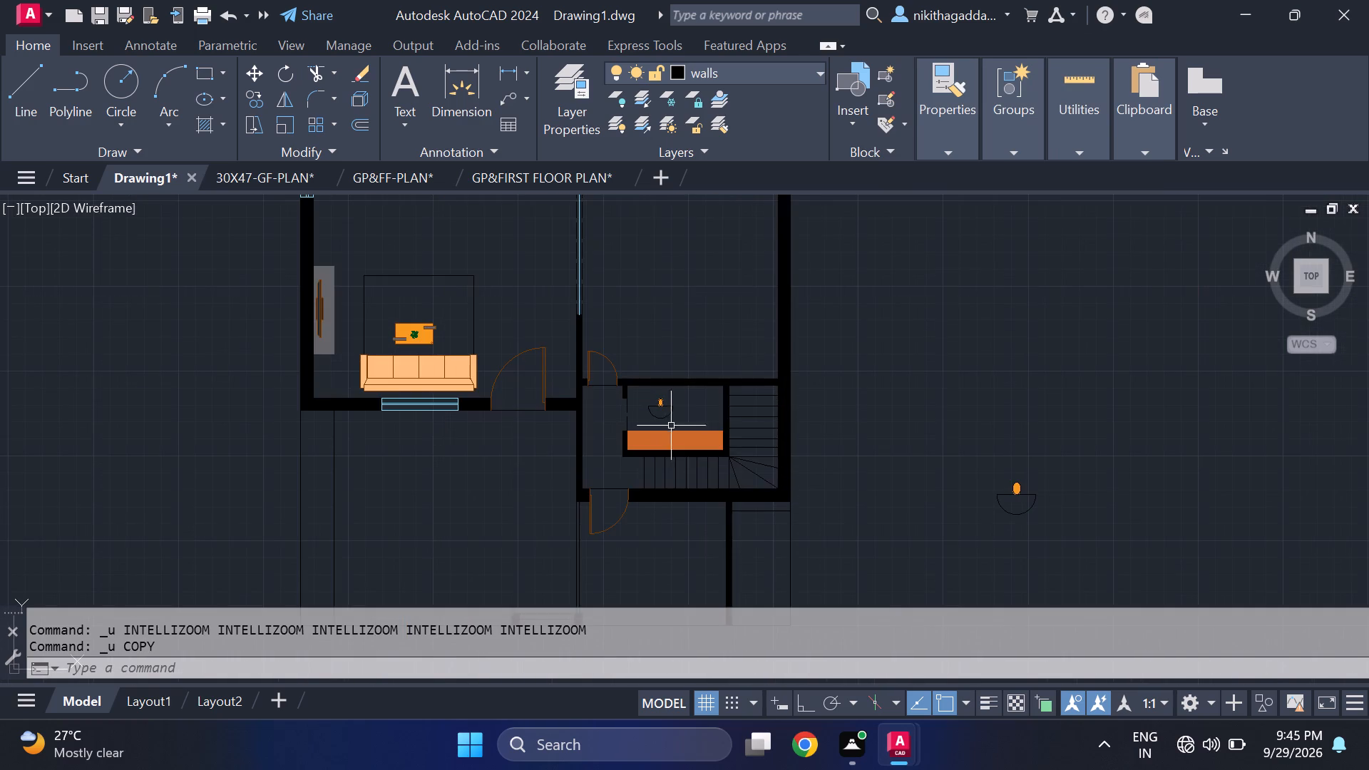
scroll(655, 413, up, 3)
click(719, 351)
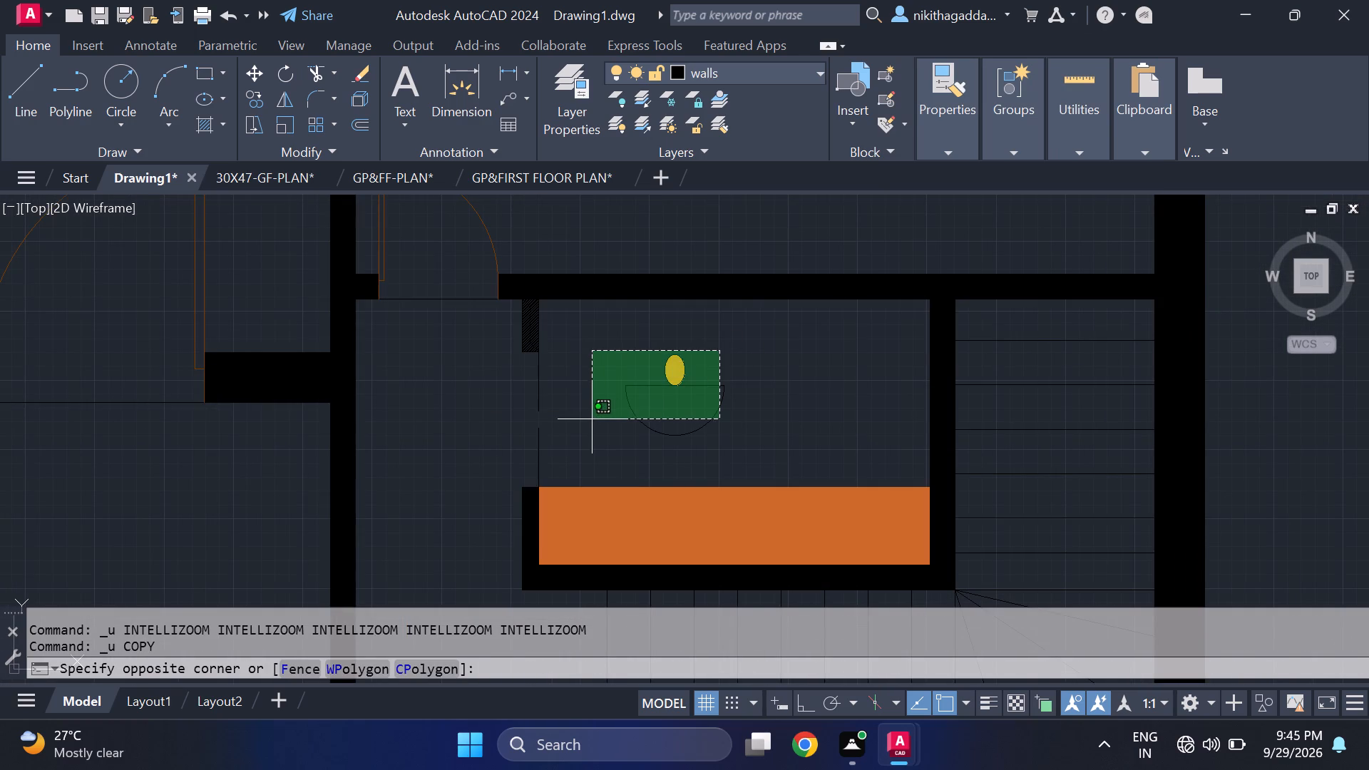
click(604, 444)
key(c)
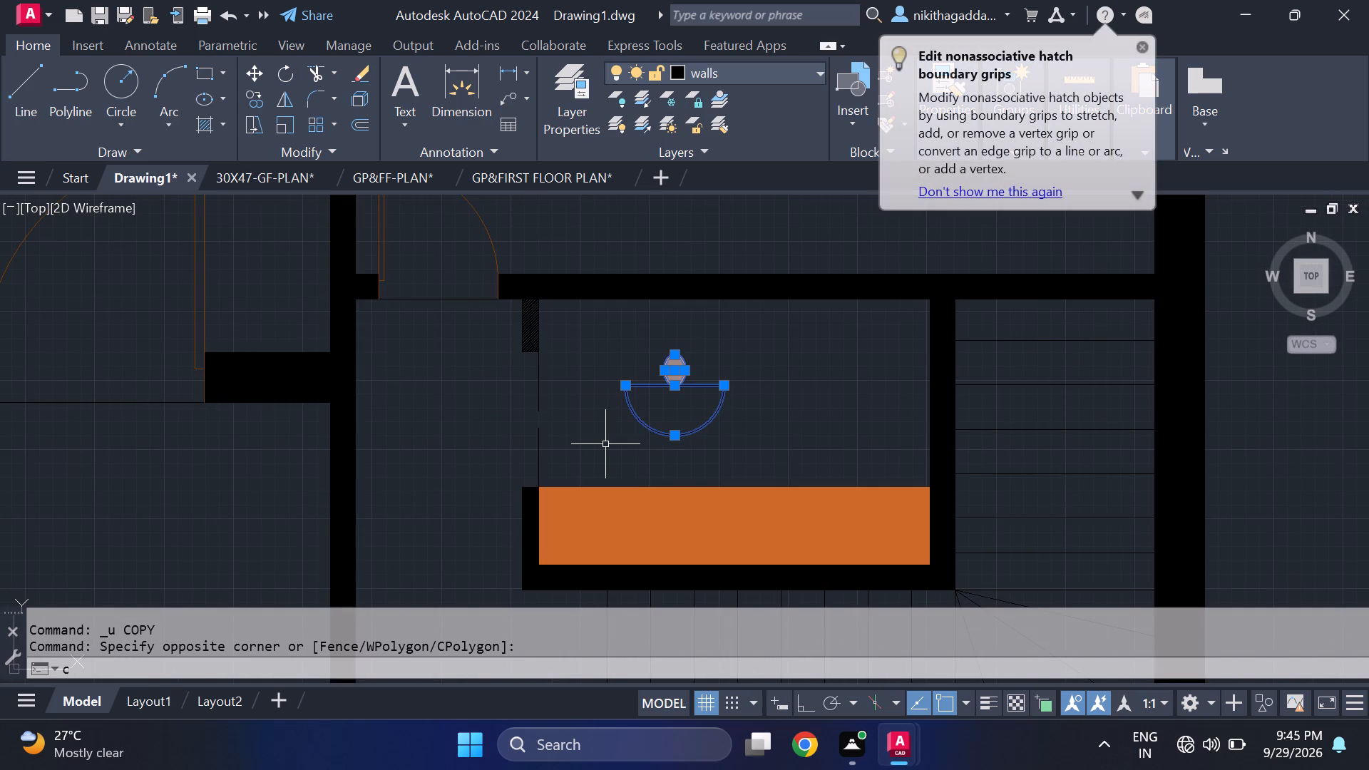
key(BackSpace)
text(scale)
key(Return)
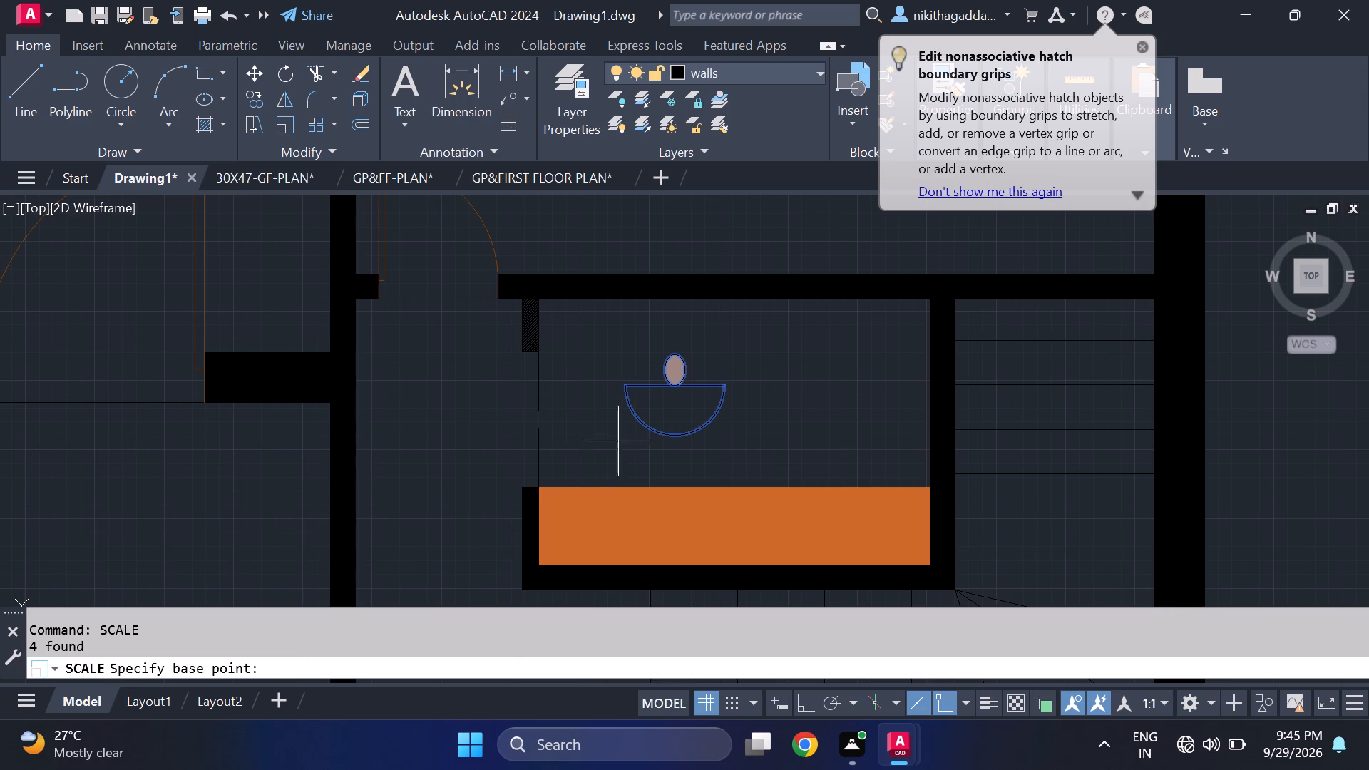
click(676, 389)
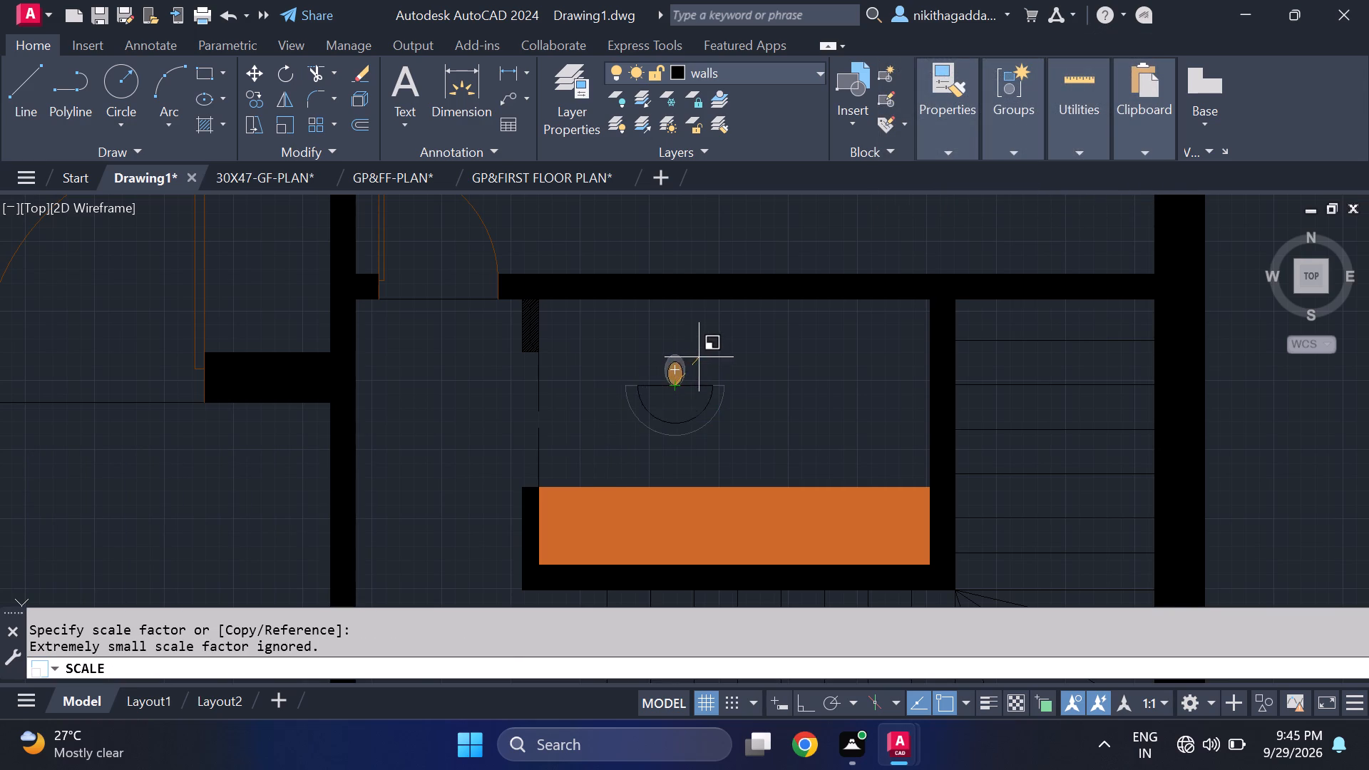
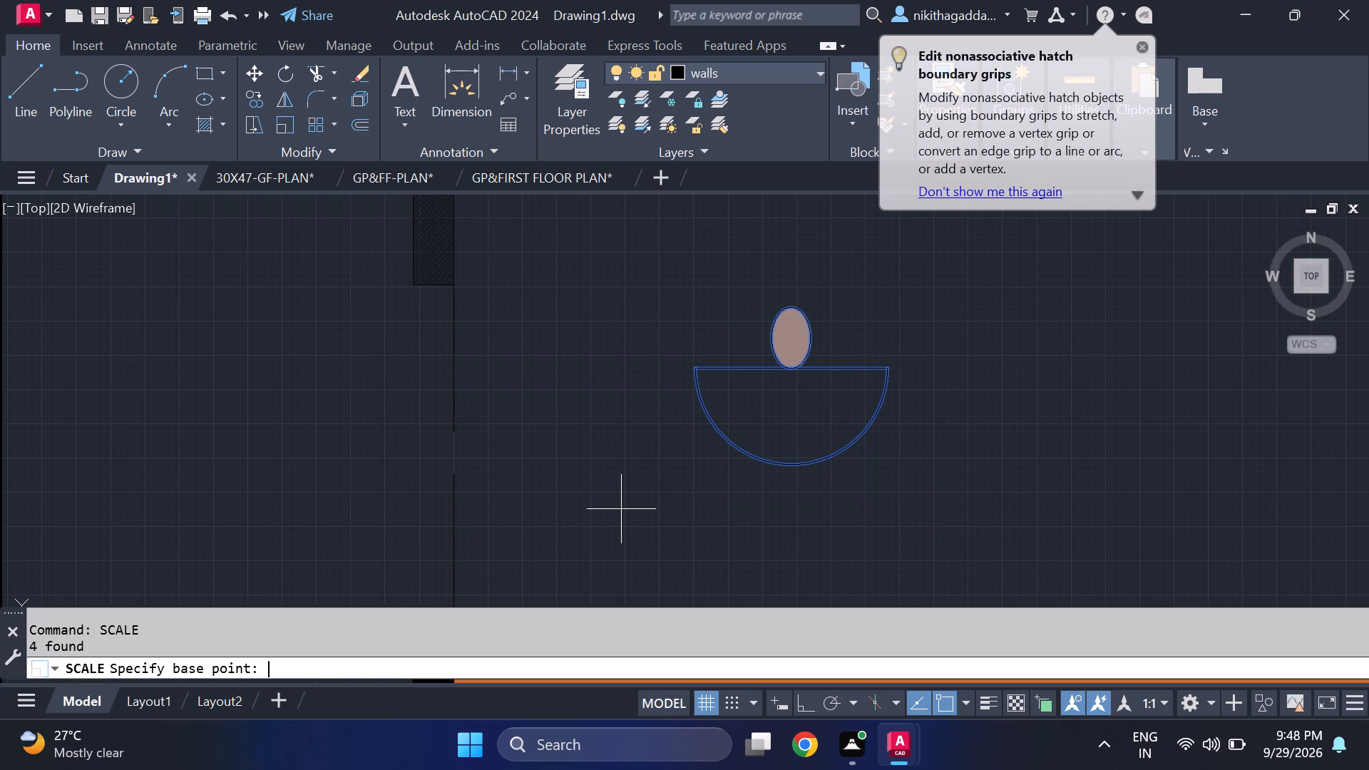
Scale down the oil lamp symbol in the small room, using the midpoint of its flat rim as base point.
click(792, 369)
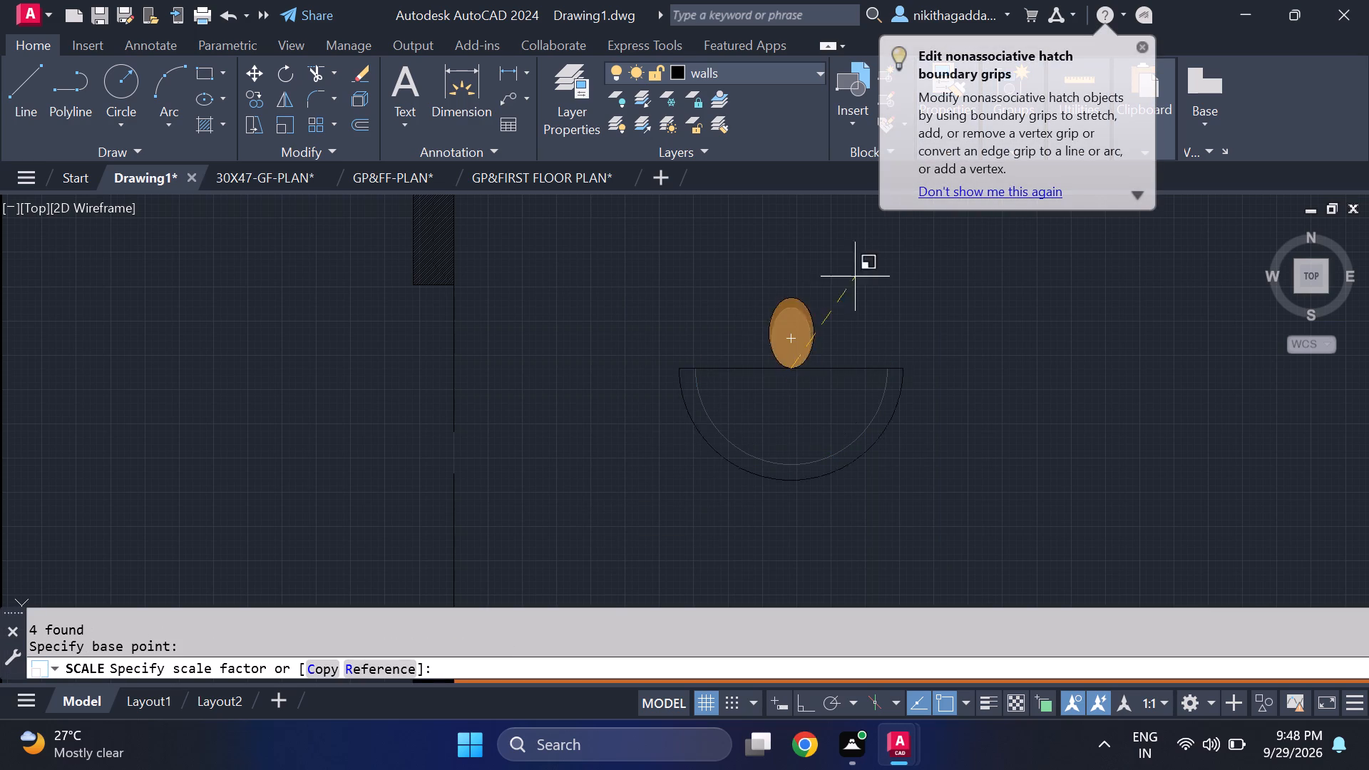
scroll(853, 262, down, 3)
scroll(835, 279, up, 5)
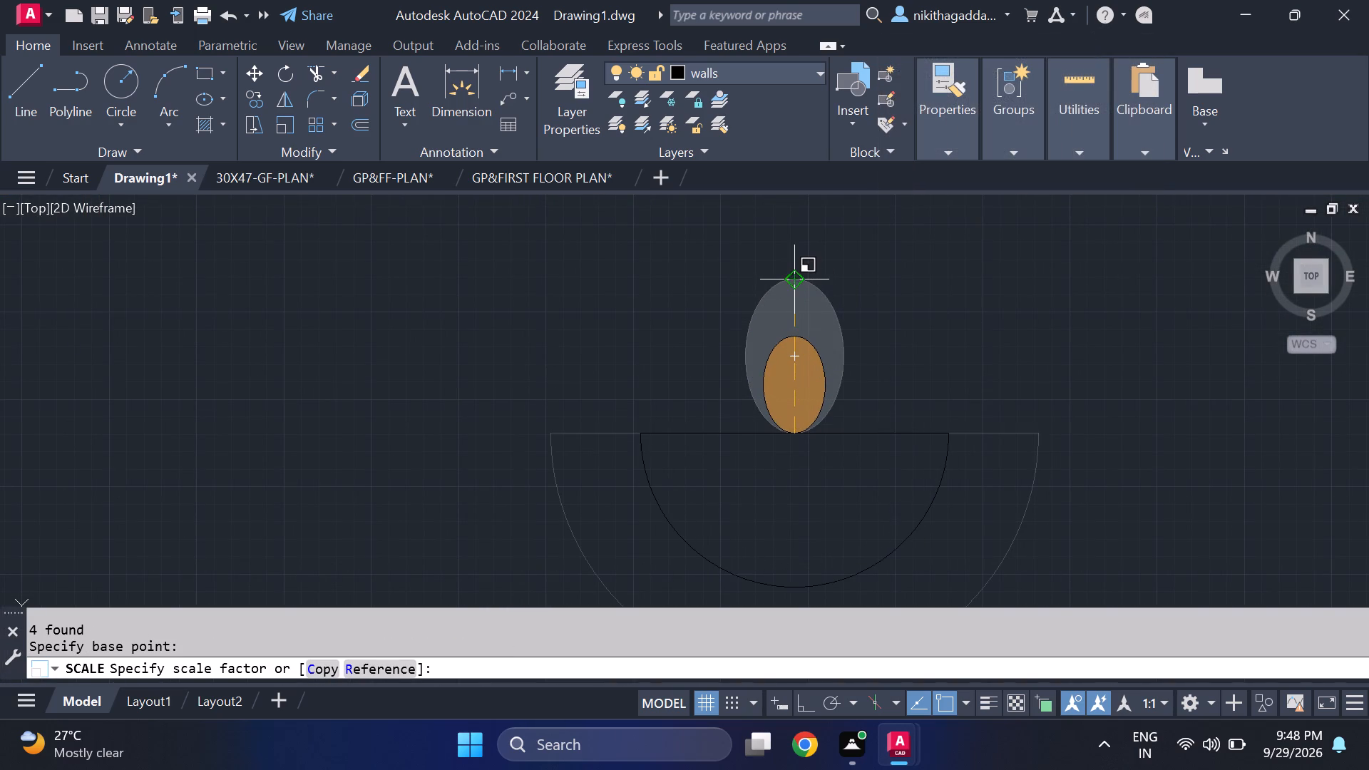
click(801, 293)
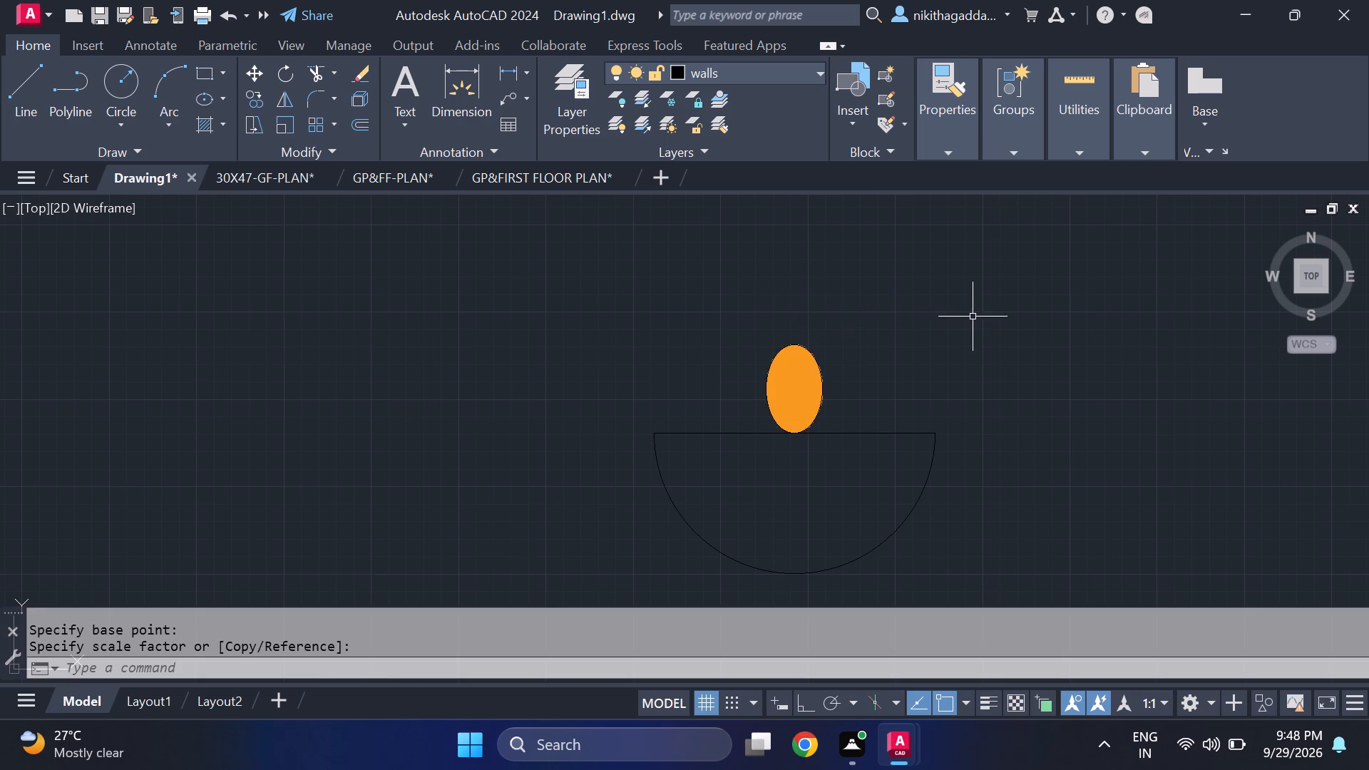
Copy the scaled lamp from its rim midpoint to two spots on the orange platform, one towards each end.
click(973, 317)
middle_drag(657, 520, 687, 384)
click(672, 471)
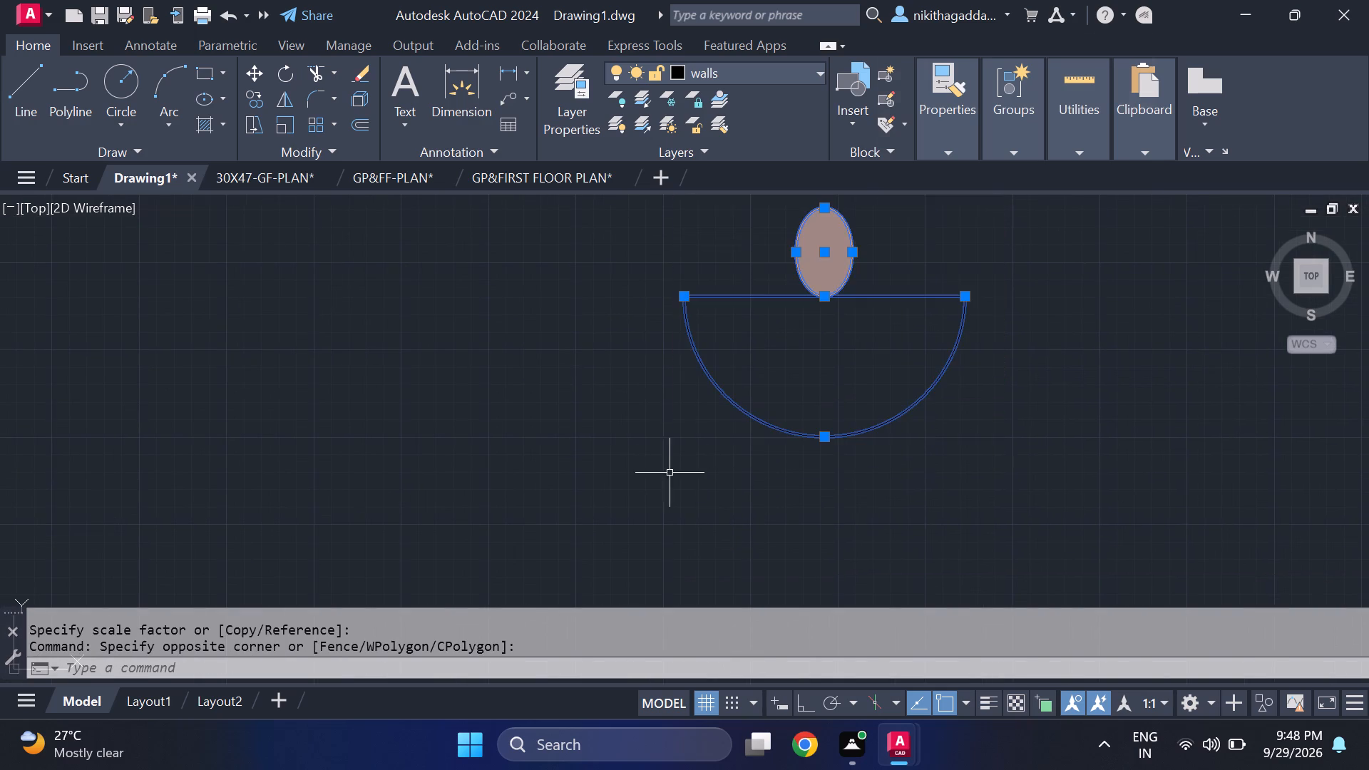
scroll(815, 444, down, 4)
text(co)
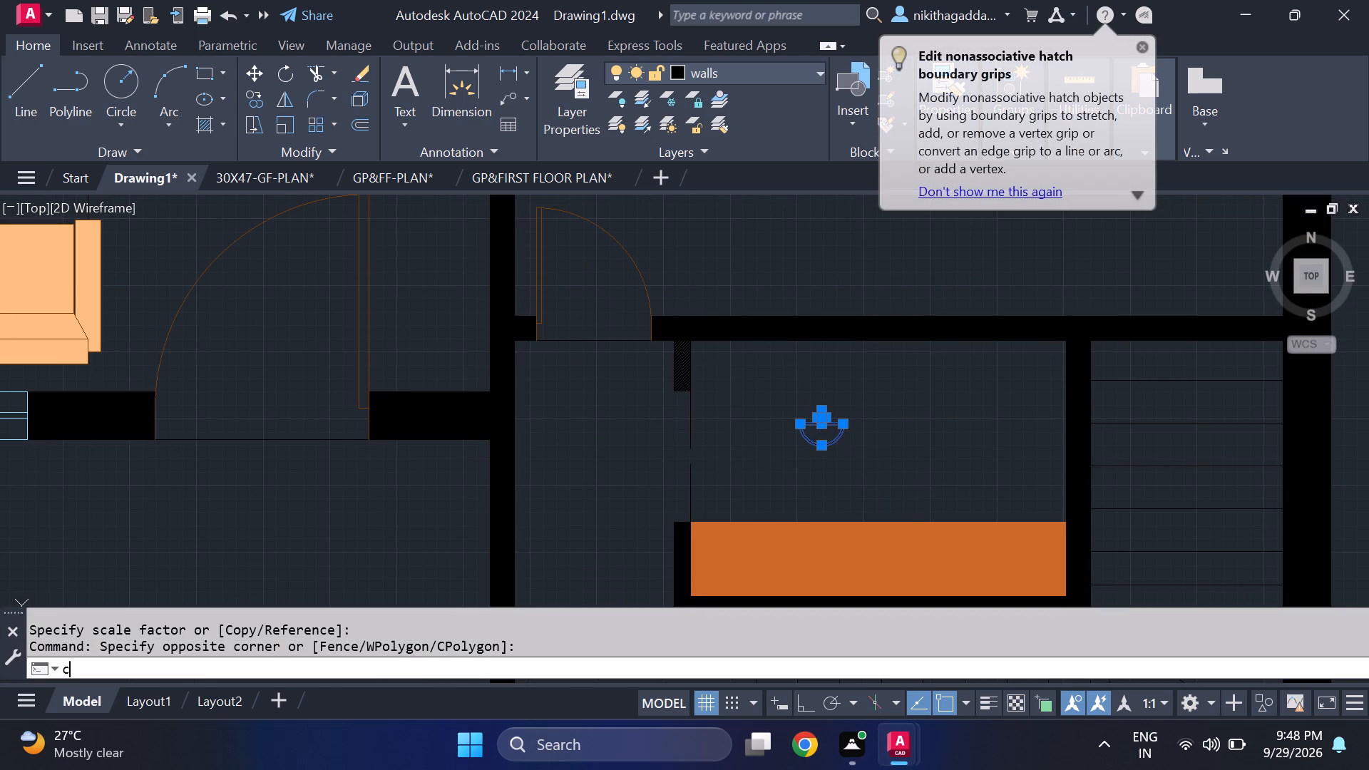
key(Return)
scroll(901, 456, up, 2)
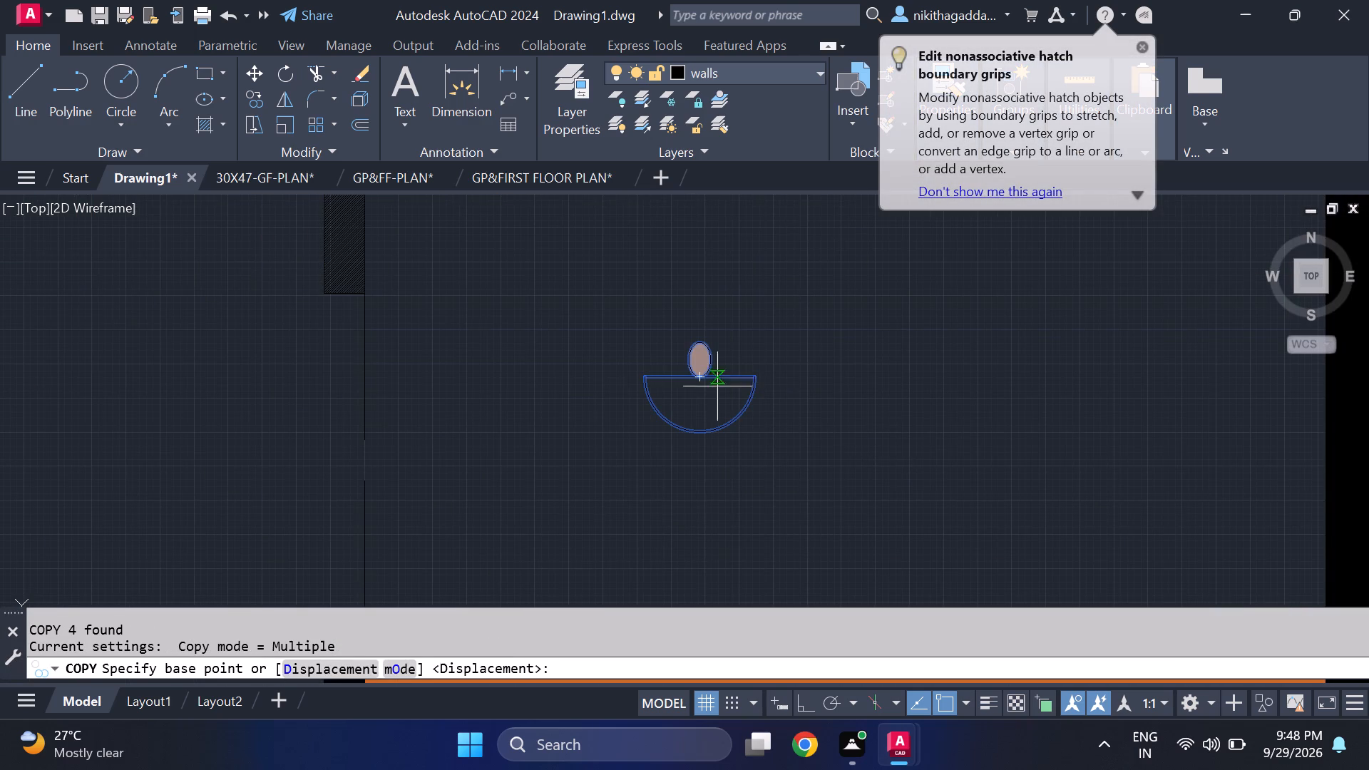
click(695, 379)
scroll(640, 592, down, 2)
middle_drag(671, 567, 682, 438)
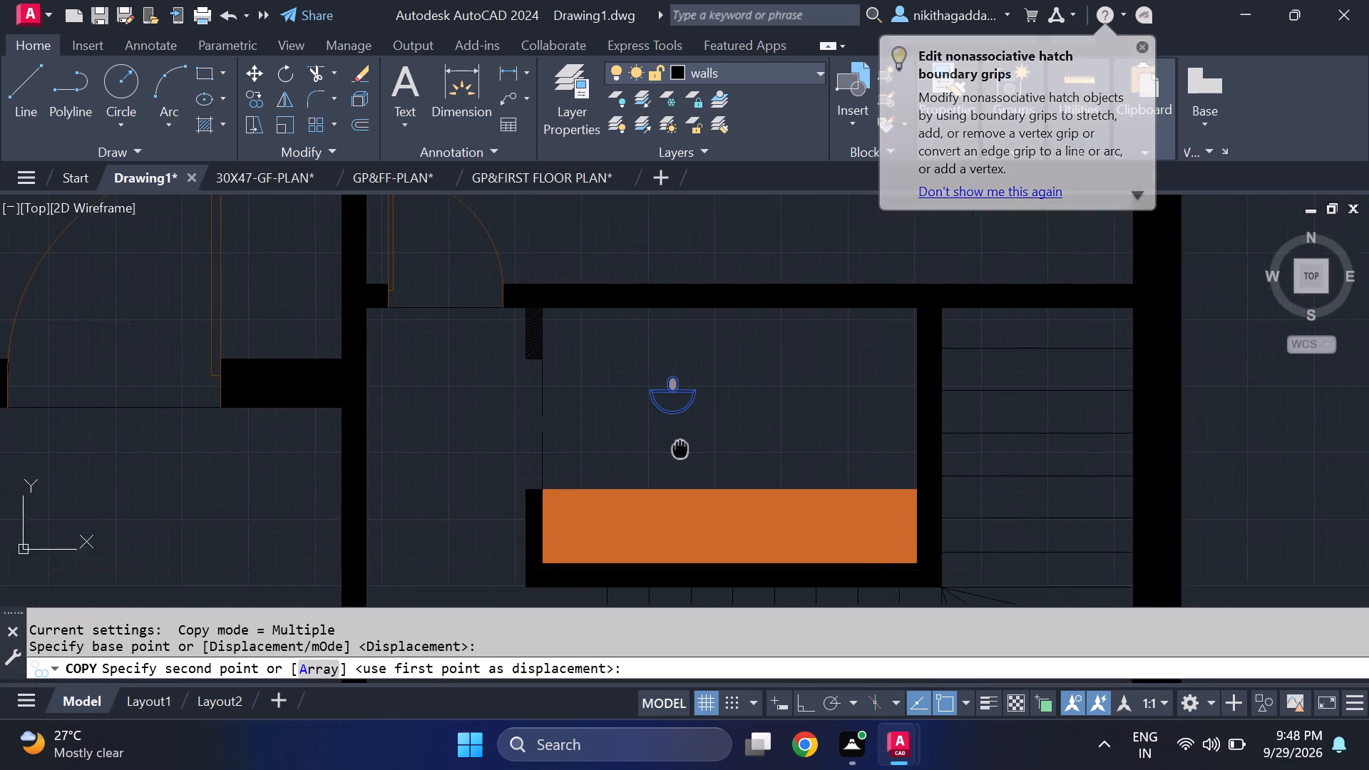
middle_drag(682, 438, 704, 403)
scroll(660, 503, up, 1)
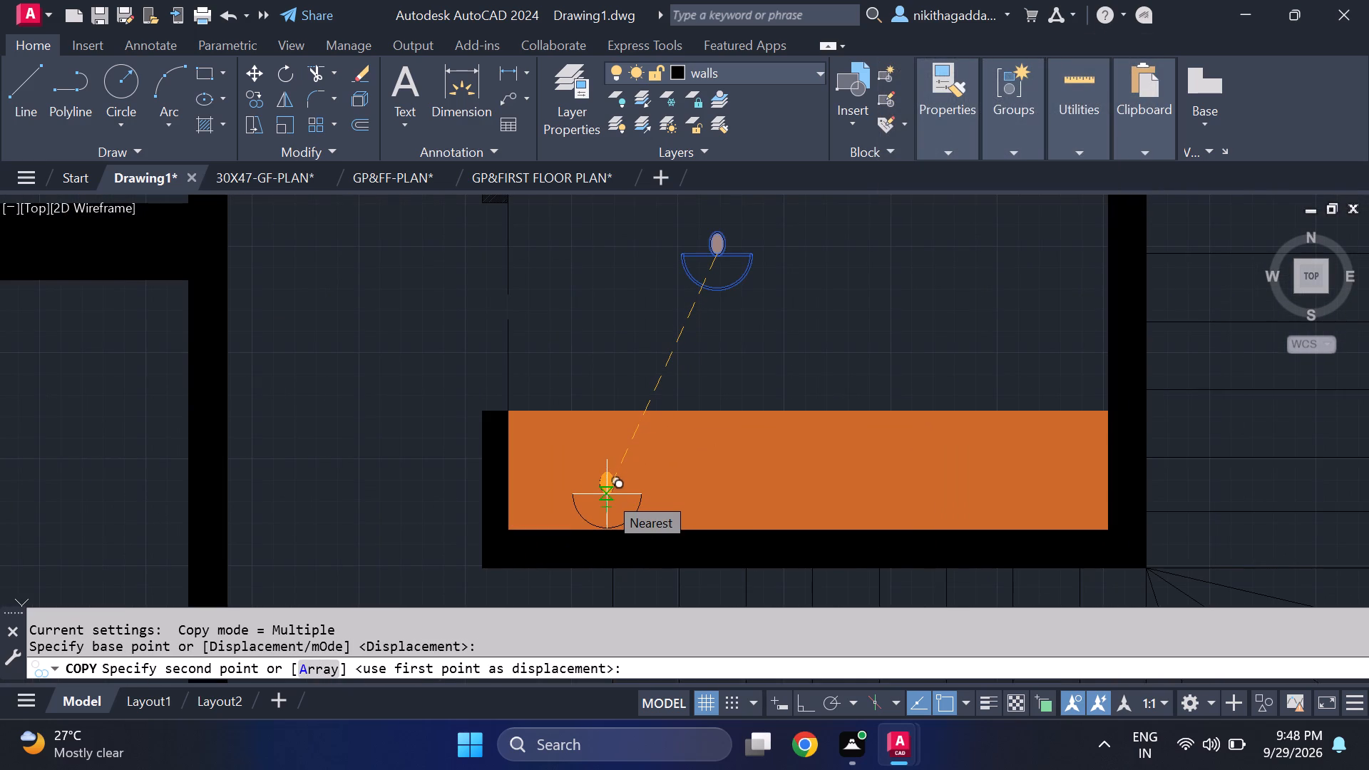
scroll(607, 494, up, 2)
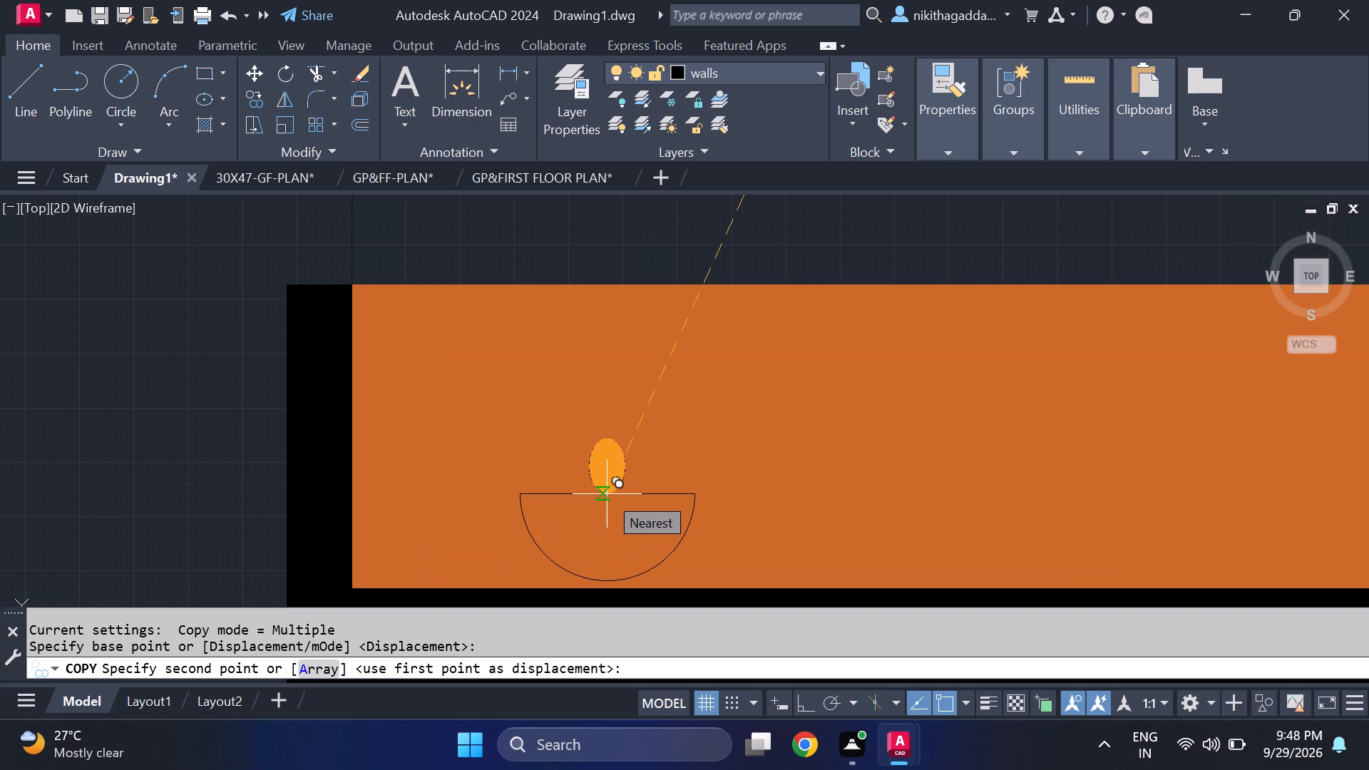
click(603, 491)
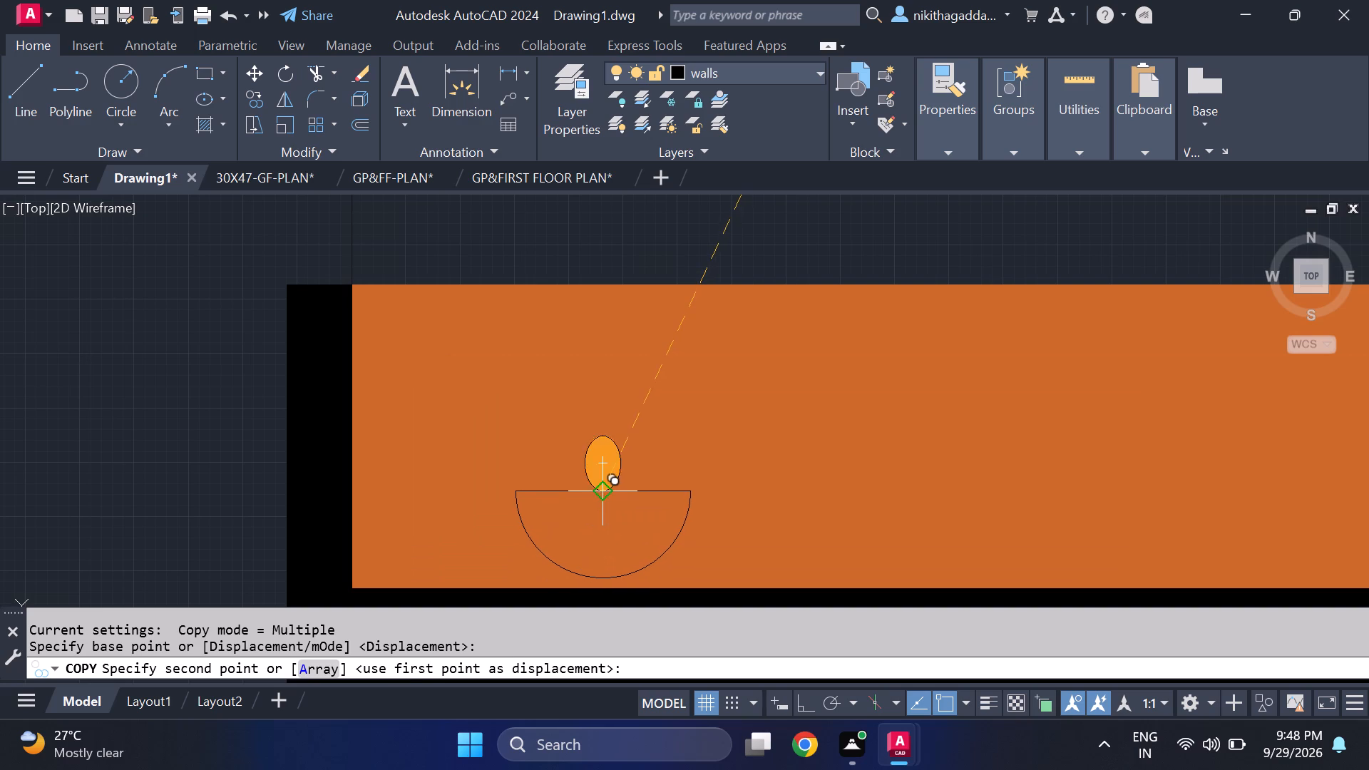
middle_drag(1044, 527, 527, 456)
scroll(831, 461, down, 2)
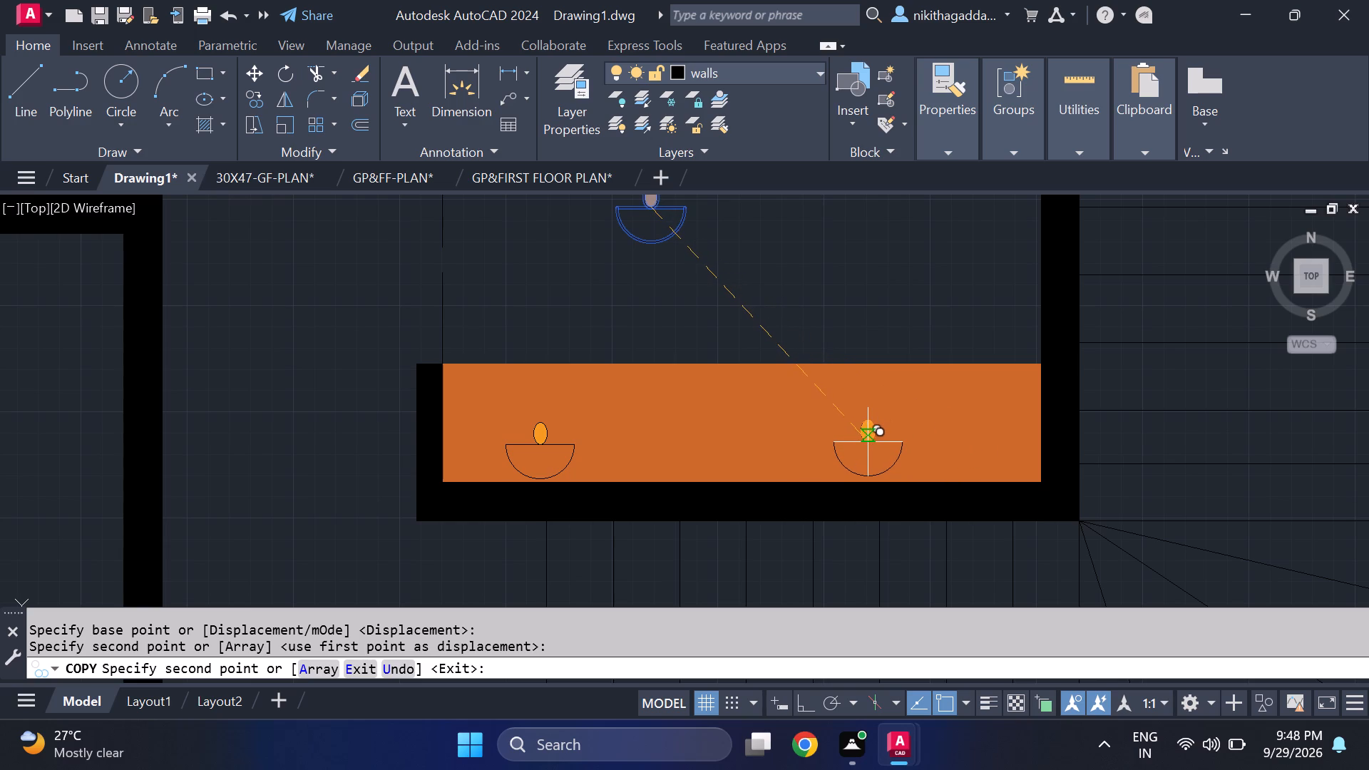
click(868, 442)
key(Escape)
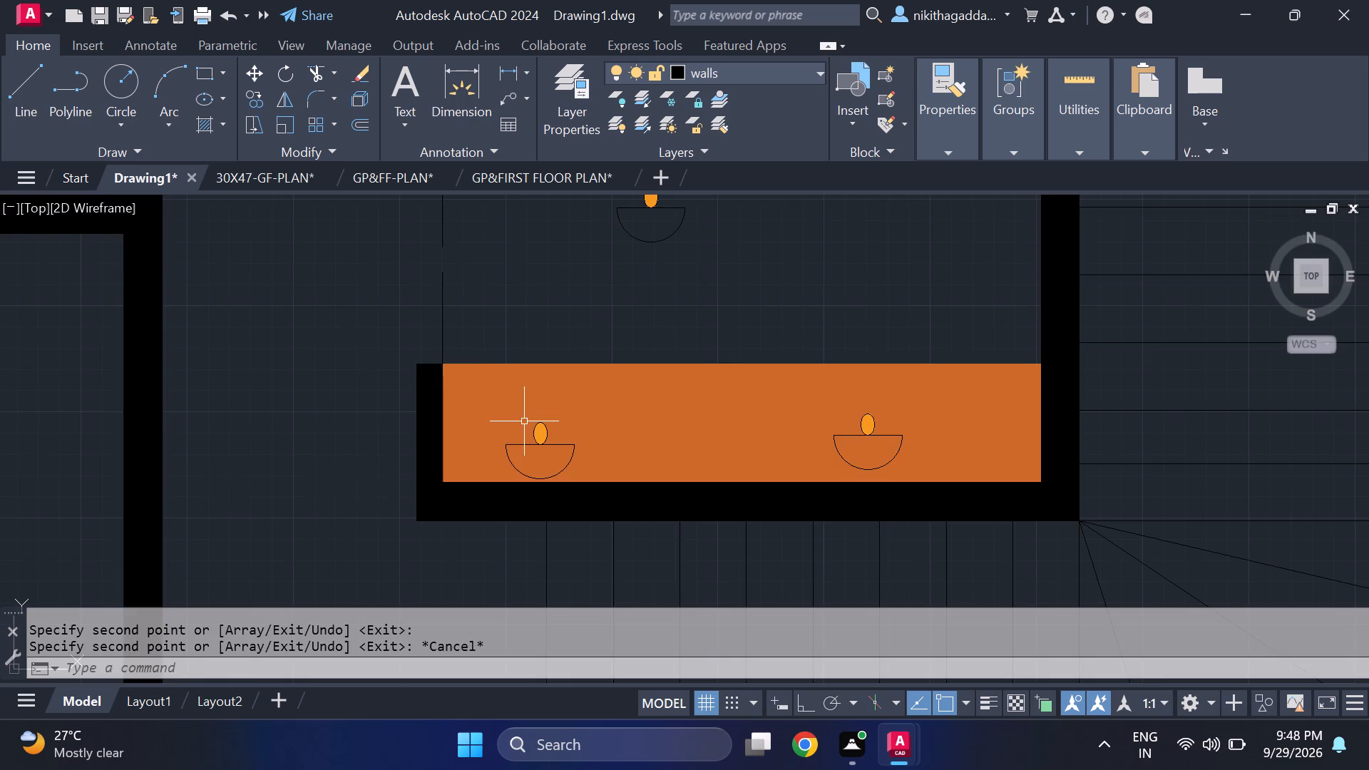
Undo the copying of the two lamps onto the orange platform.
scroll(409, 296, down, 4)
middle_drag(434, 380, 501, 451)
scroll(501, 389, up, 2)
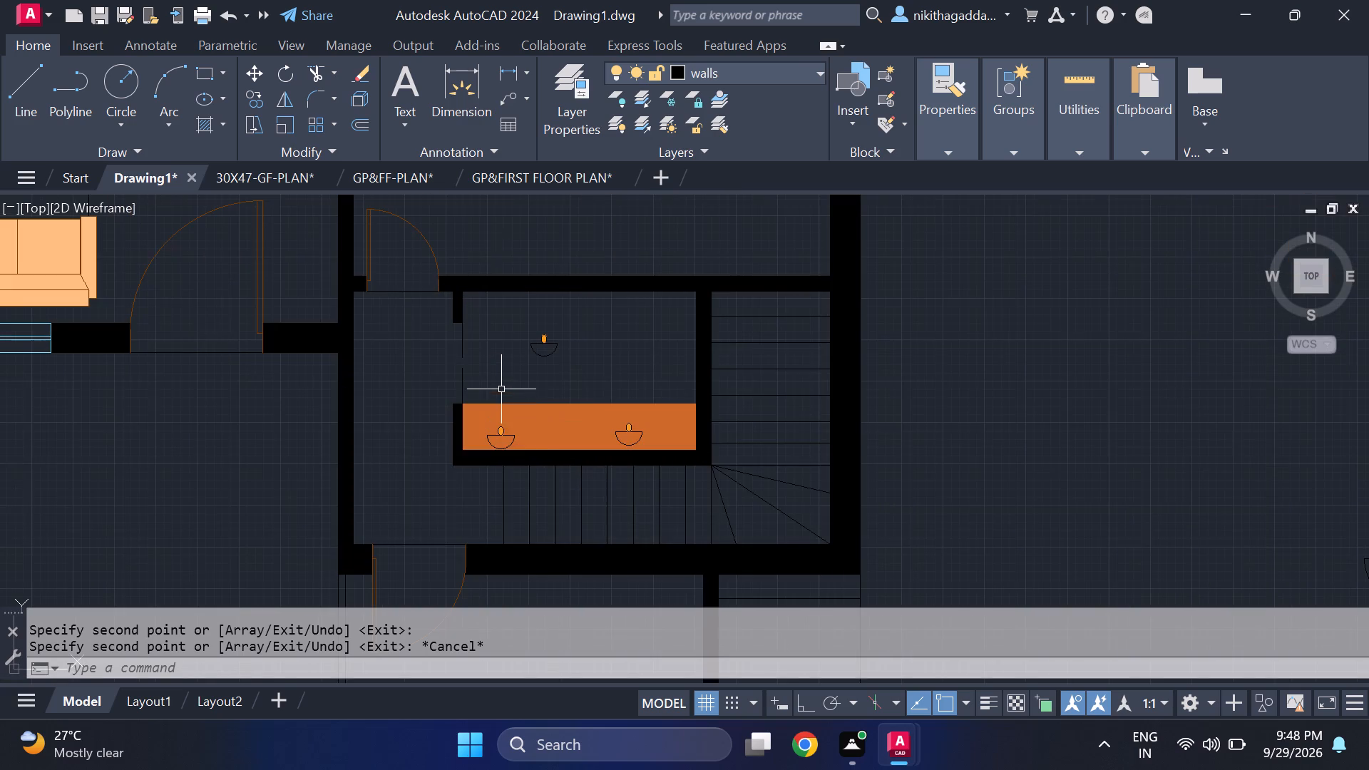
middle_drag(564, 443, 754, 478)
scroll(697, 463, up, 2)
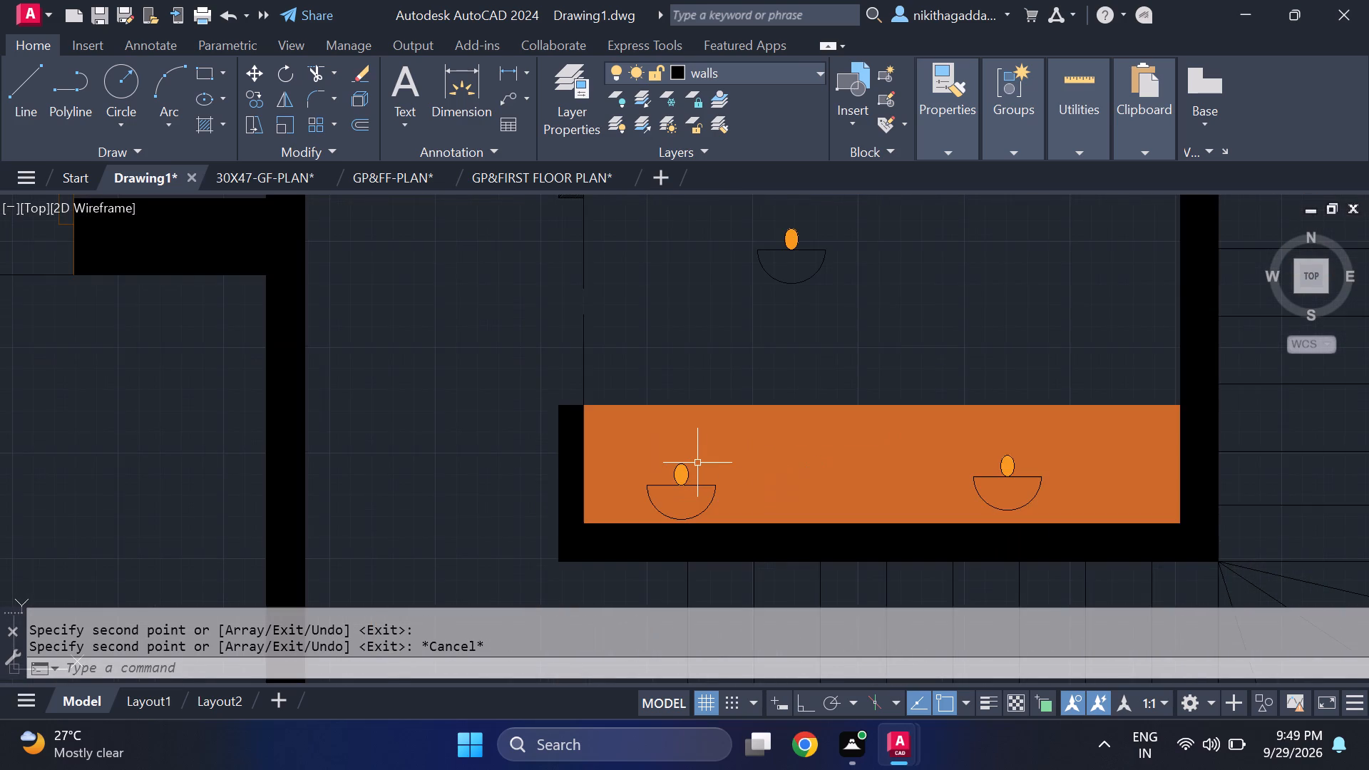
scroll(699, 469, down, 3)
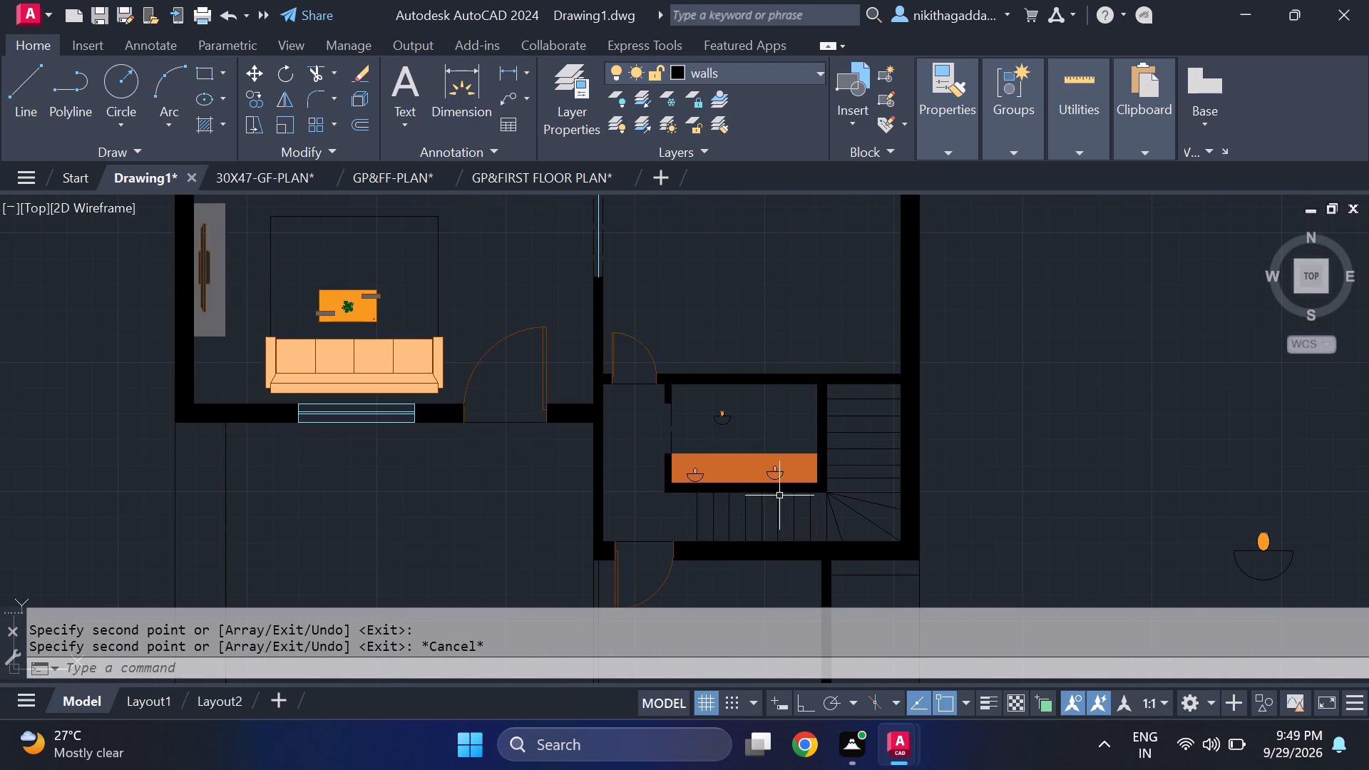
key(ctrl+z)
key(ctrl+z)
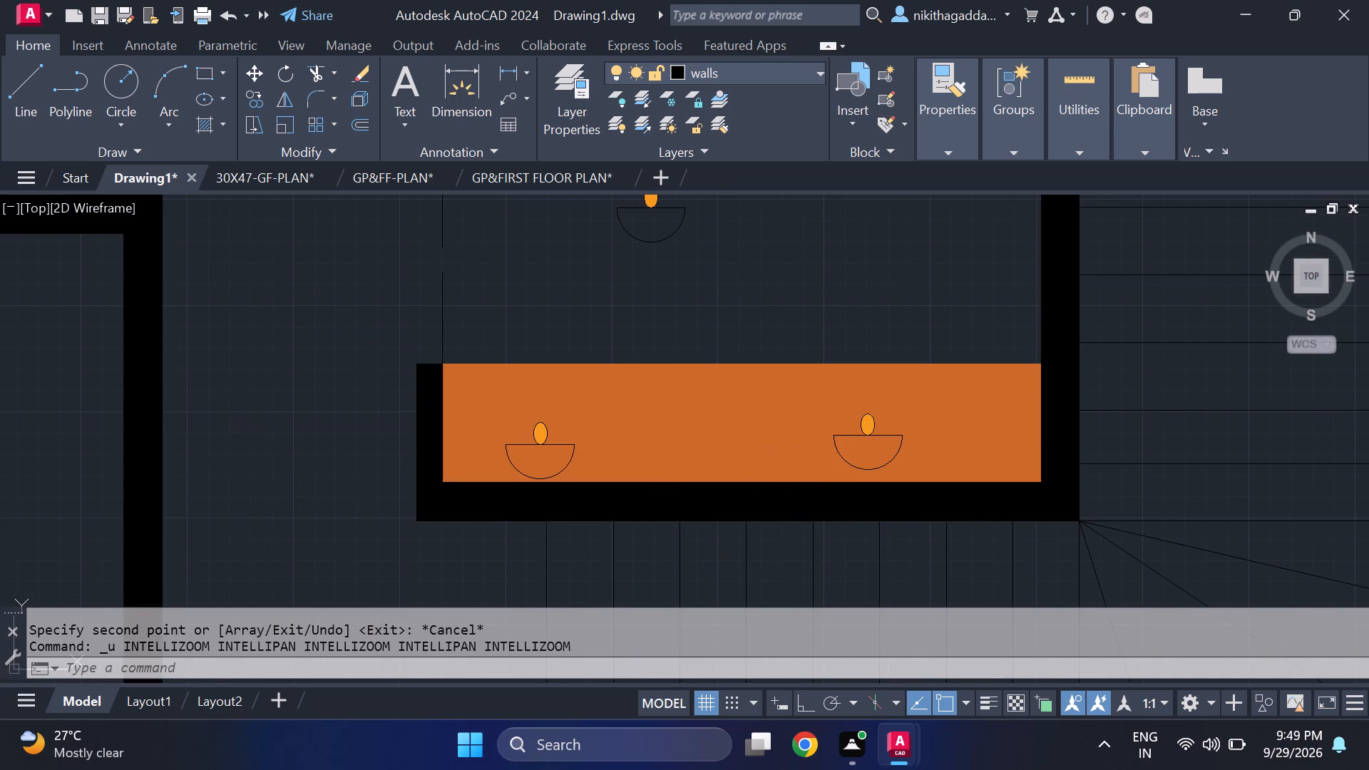
Copy the scaled lamp to two level positions on the orange platform, closer together around its middle.
scroll(829, 461, up, 2)
drag(903, 303, 891, 322)
click(705, 466)
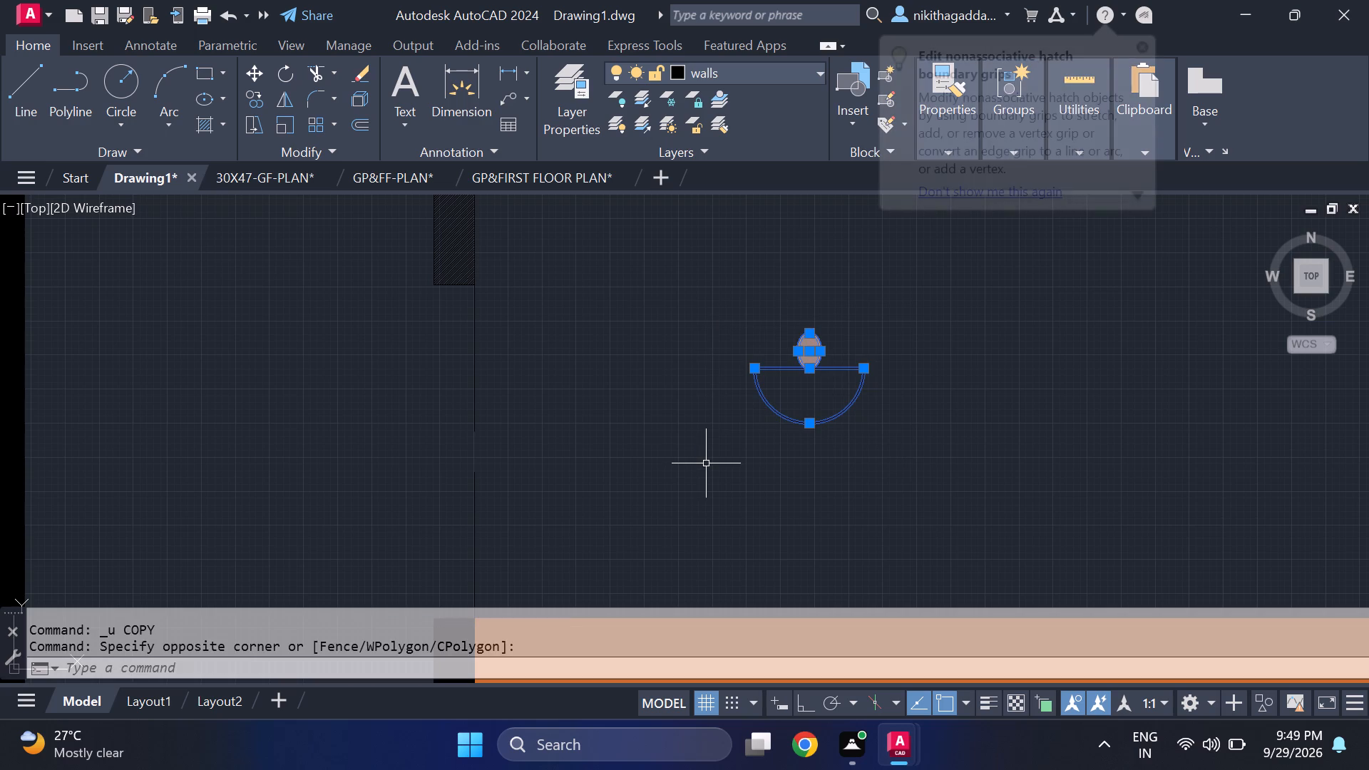
text(co)
key(Return)
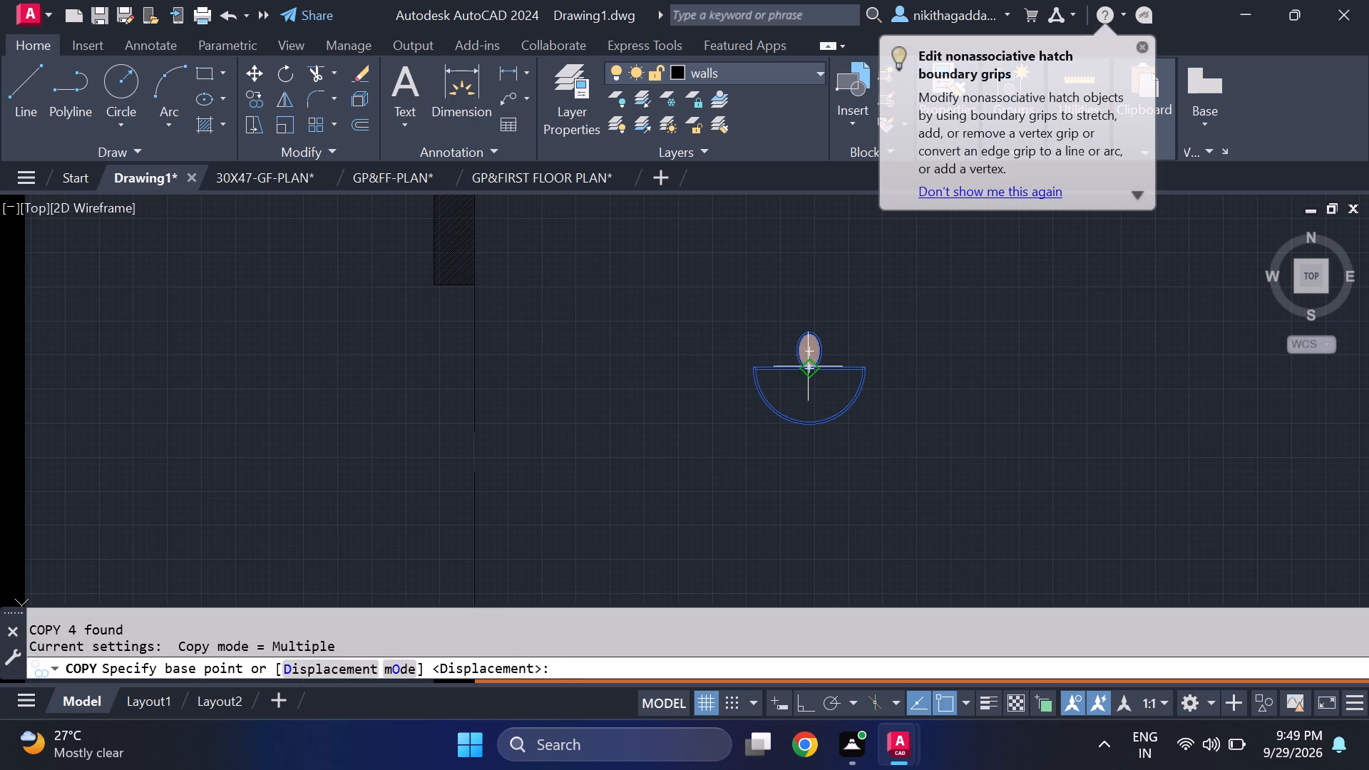
click(814, 359)
scroll(823, 486, down, 3)
scroll(795, 557, up, 2)
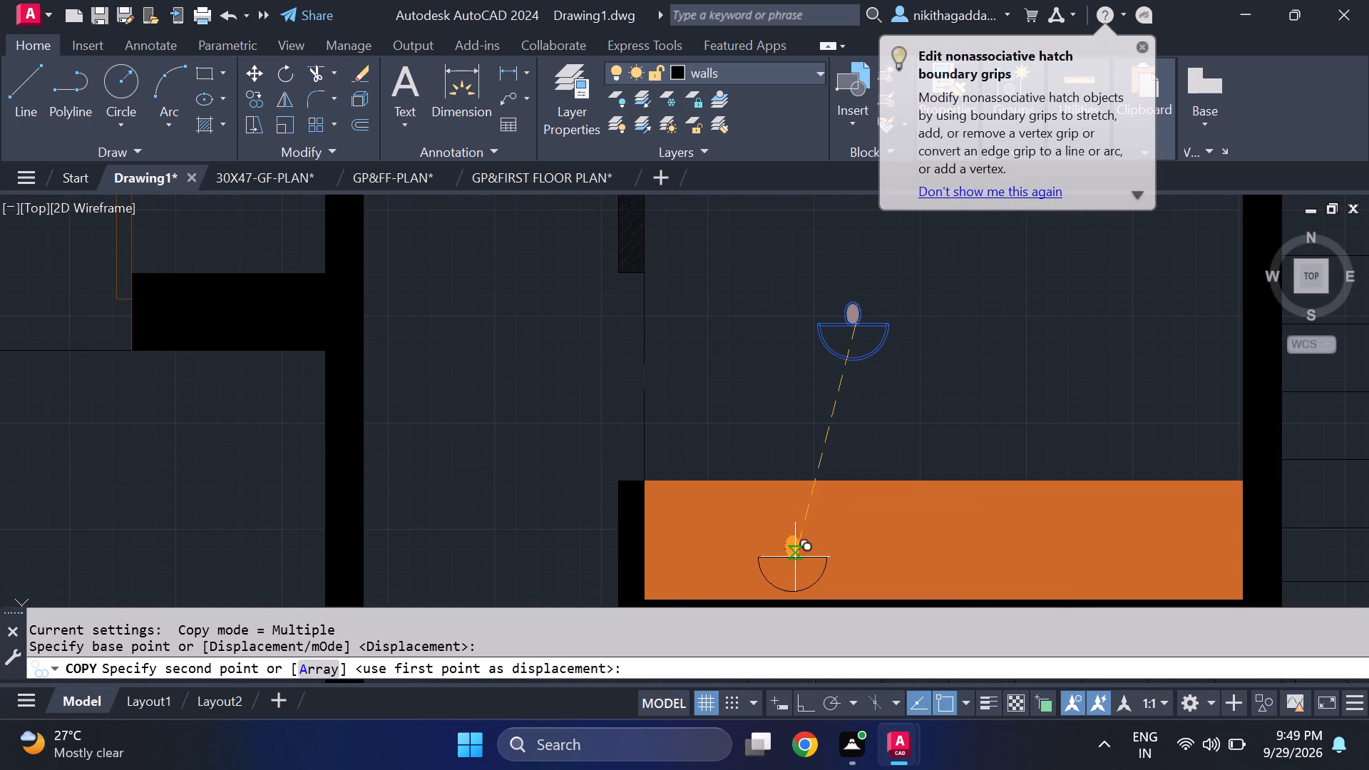
click(795, 556)
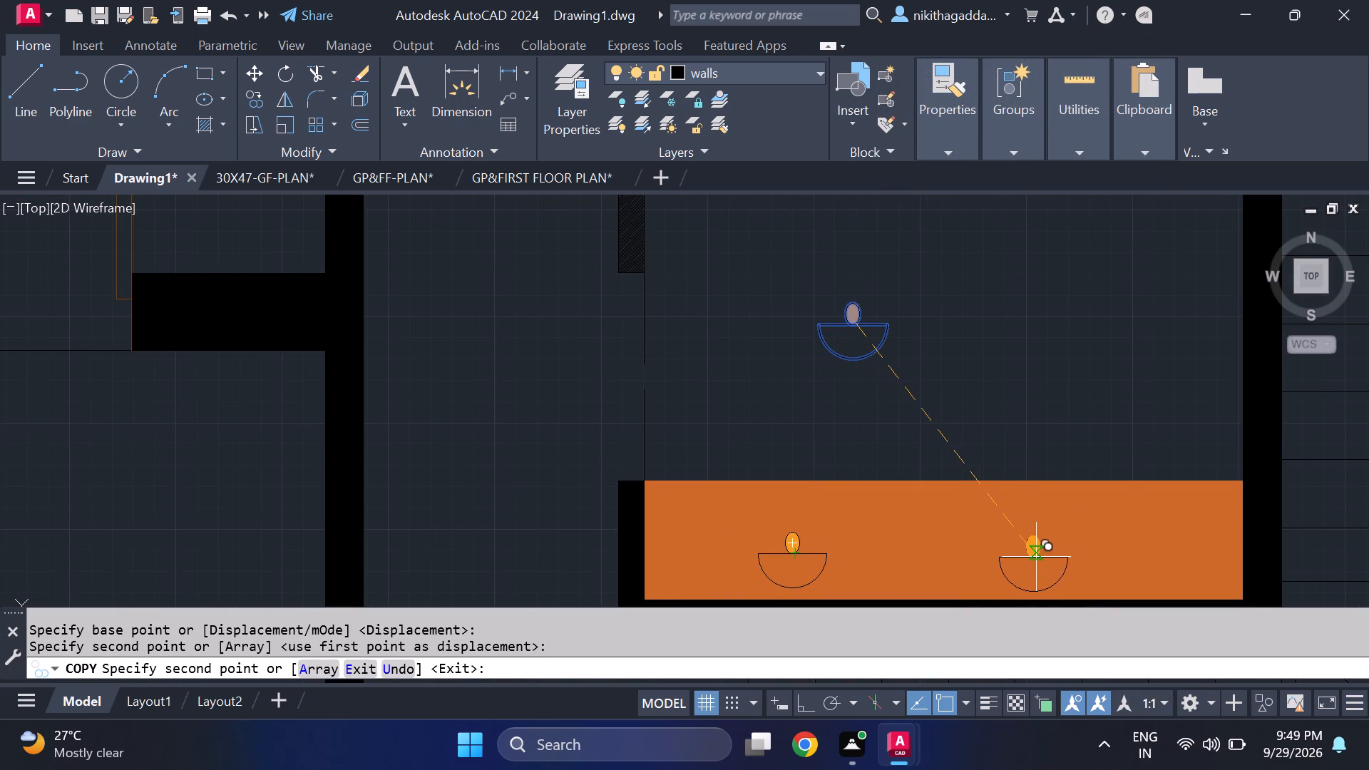
click(1036, 557)
key(Escape)
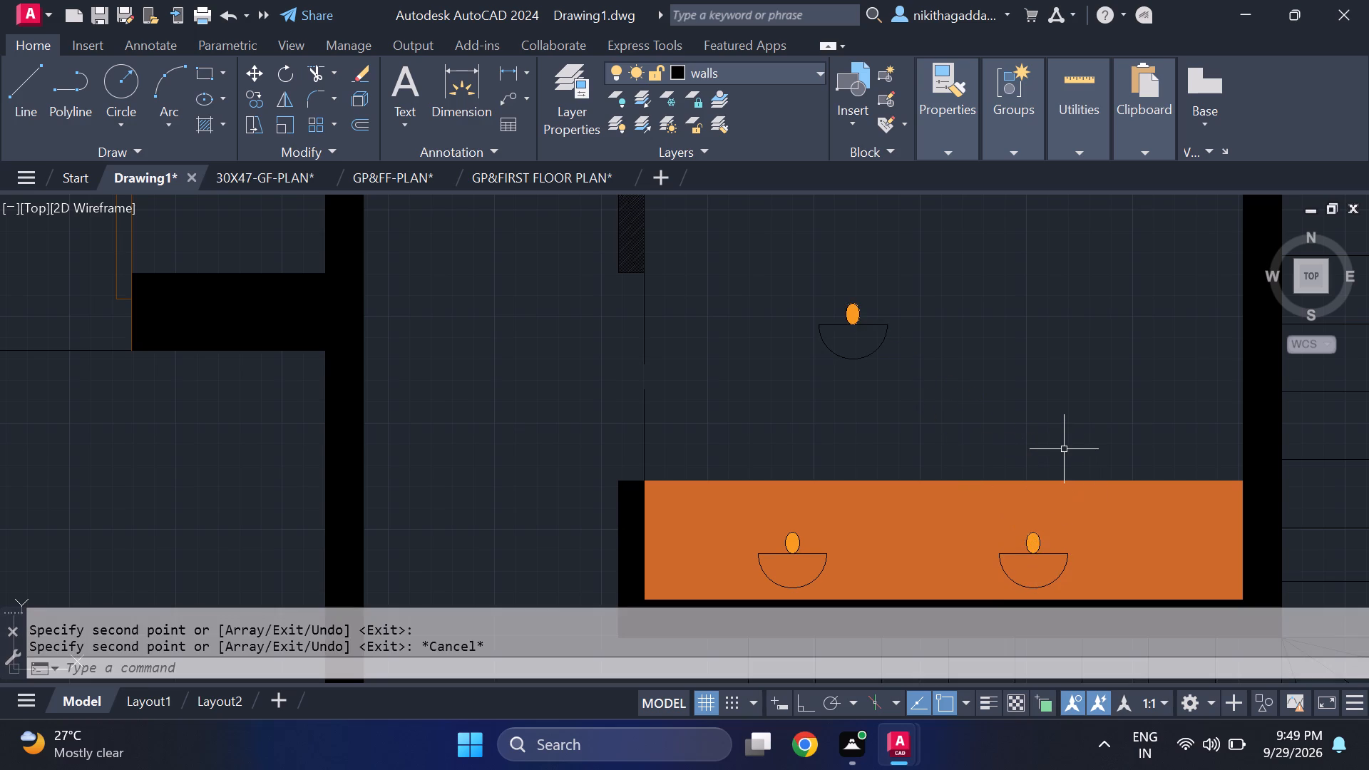
Erase the source lamp in the open floor area above the orange platform.
click(974, 275)
click(800, 386)
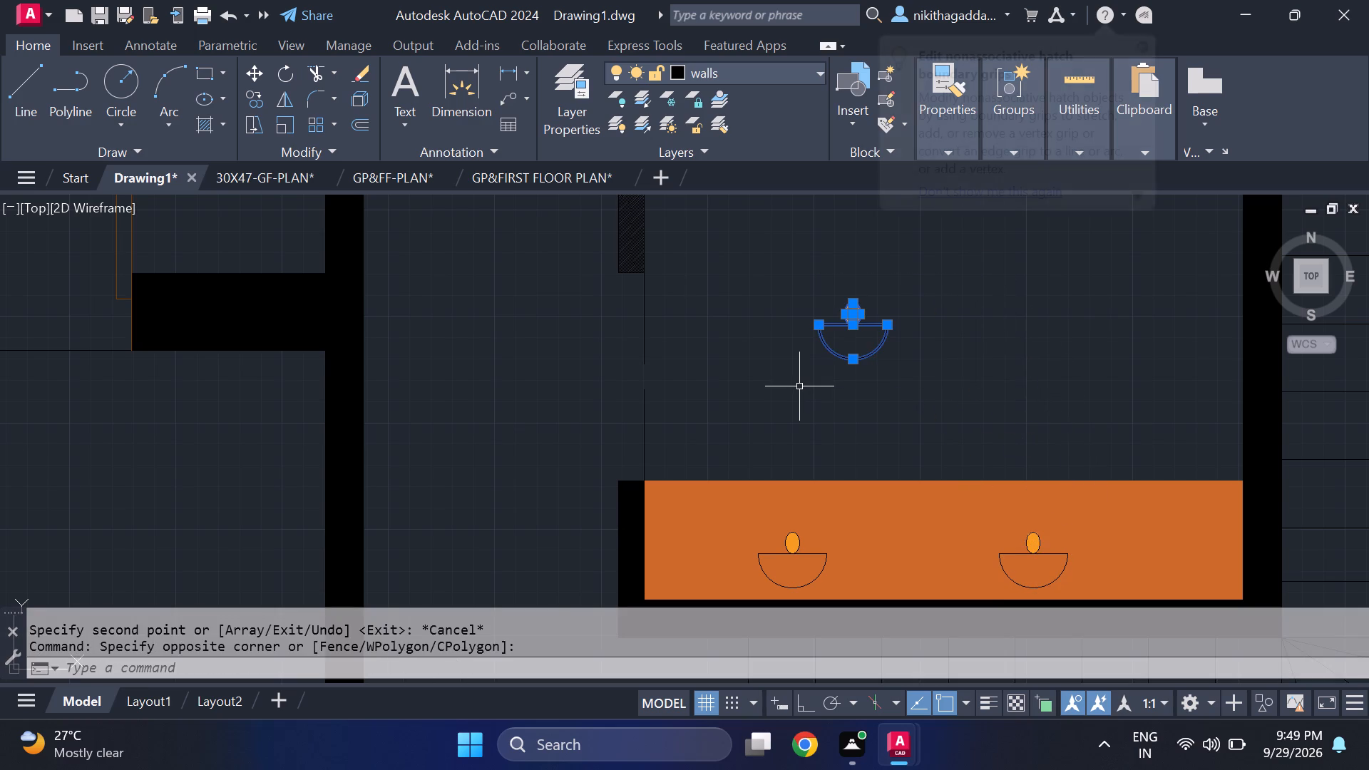
key(Delete)
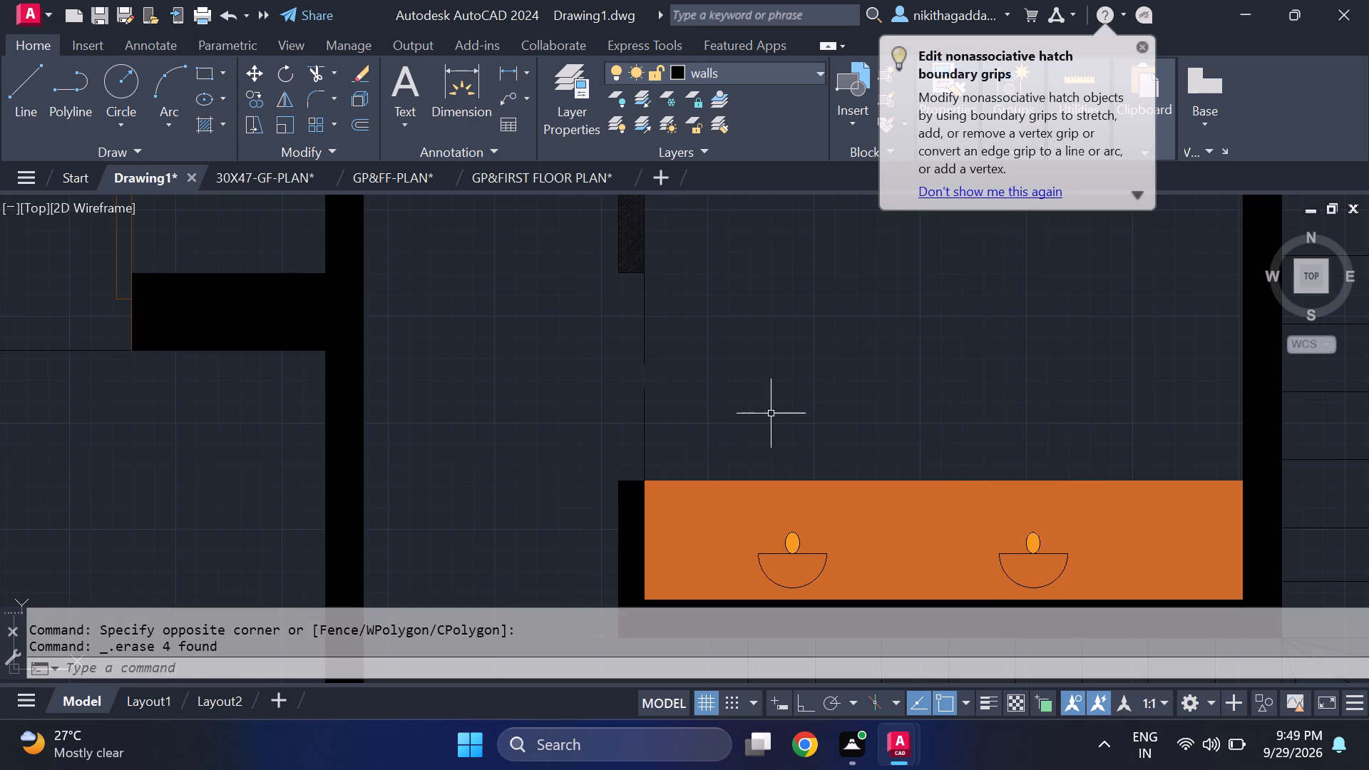
Erase the spare lamp symbol lying outside the floor plan, beyond the staircase.
scroll(772, 419, down, 4)
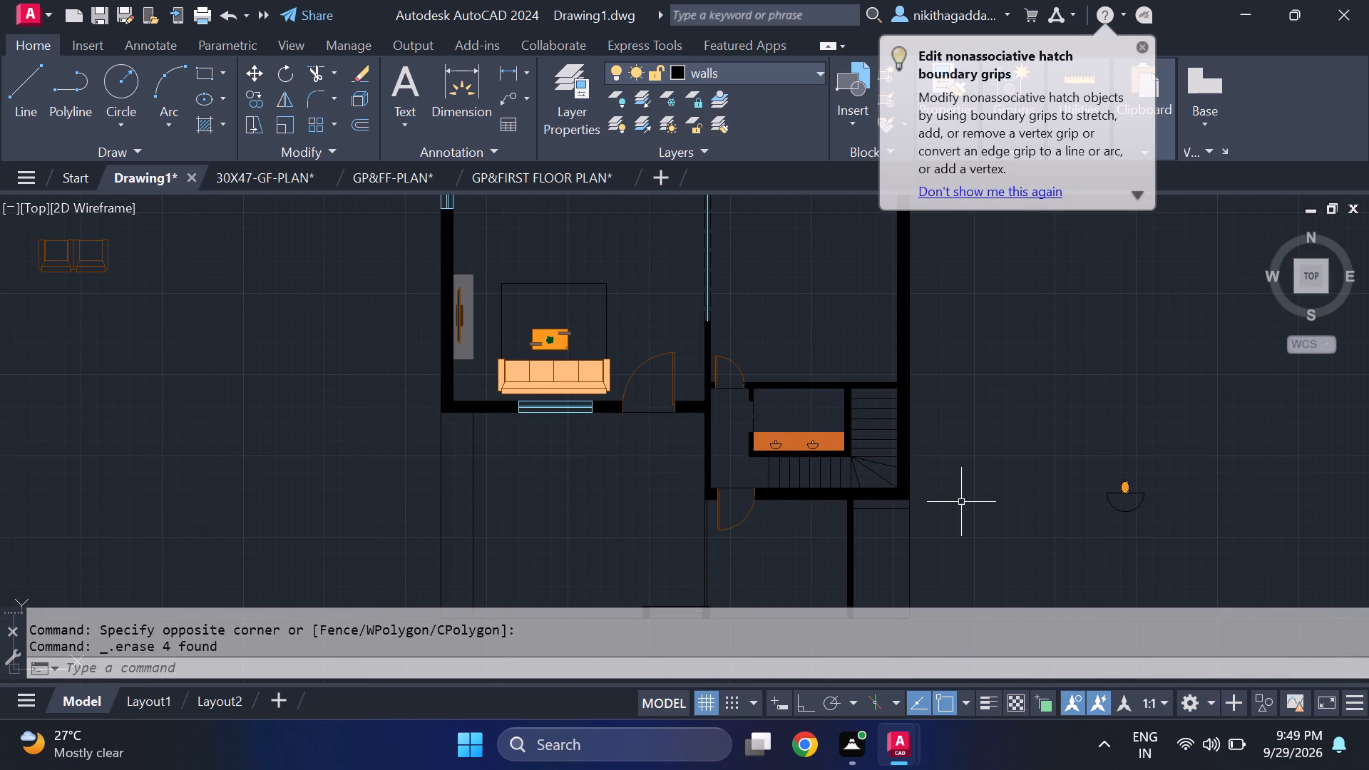
scroll(963, 503, down, 2)
scroll(893, 468, up, 3)
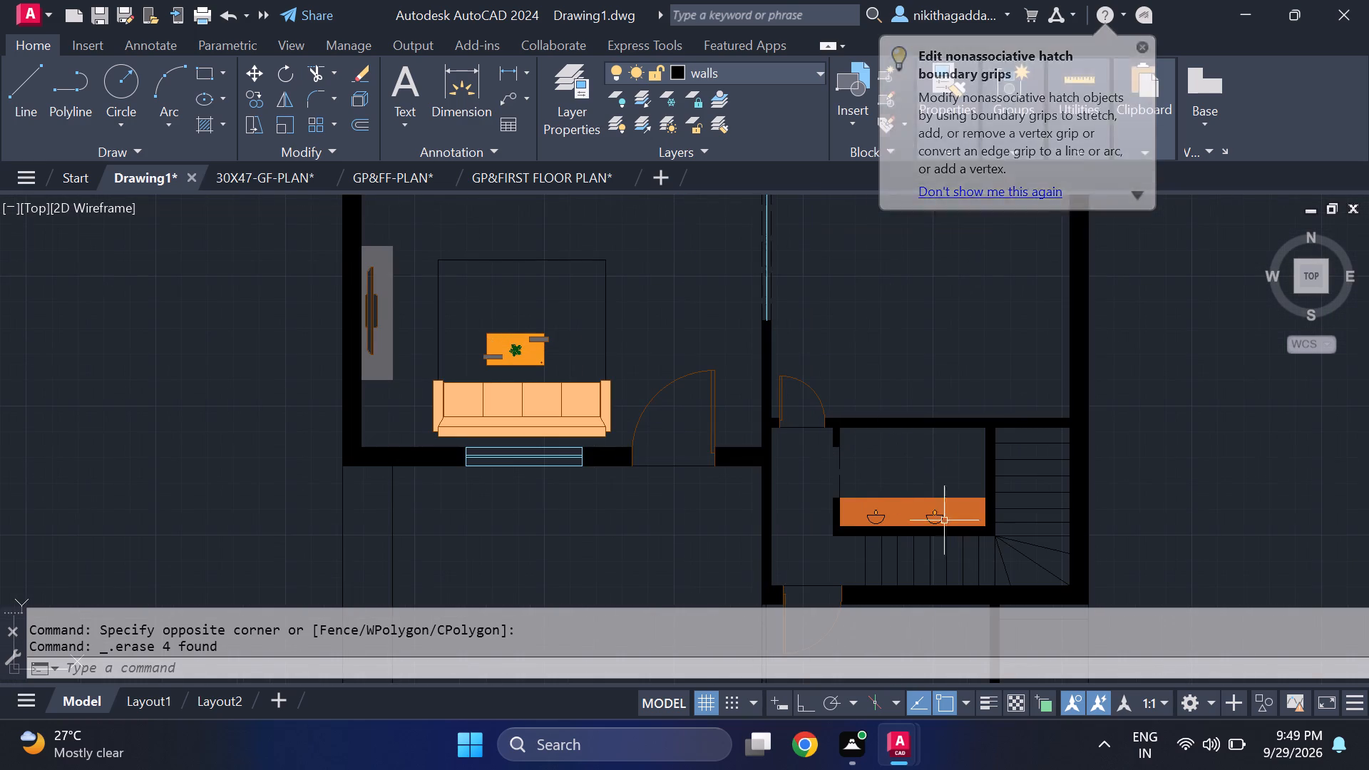
scroll(955, 543, up, 2)
scroll(955, 543, down, 3)
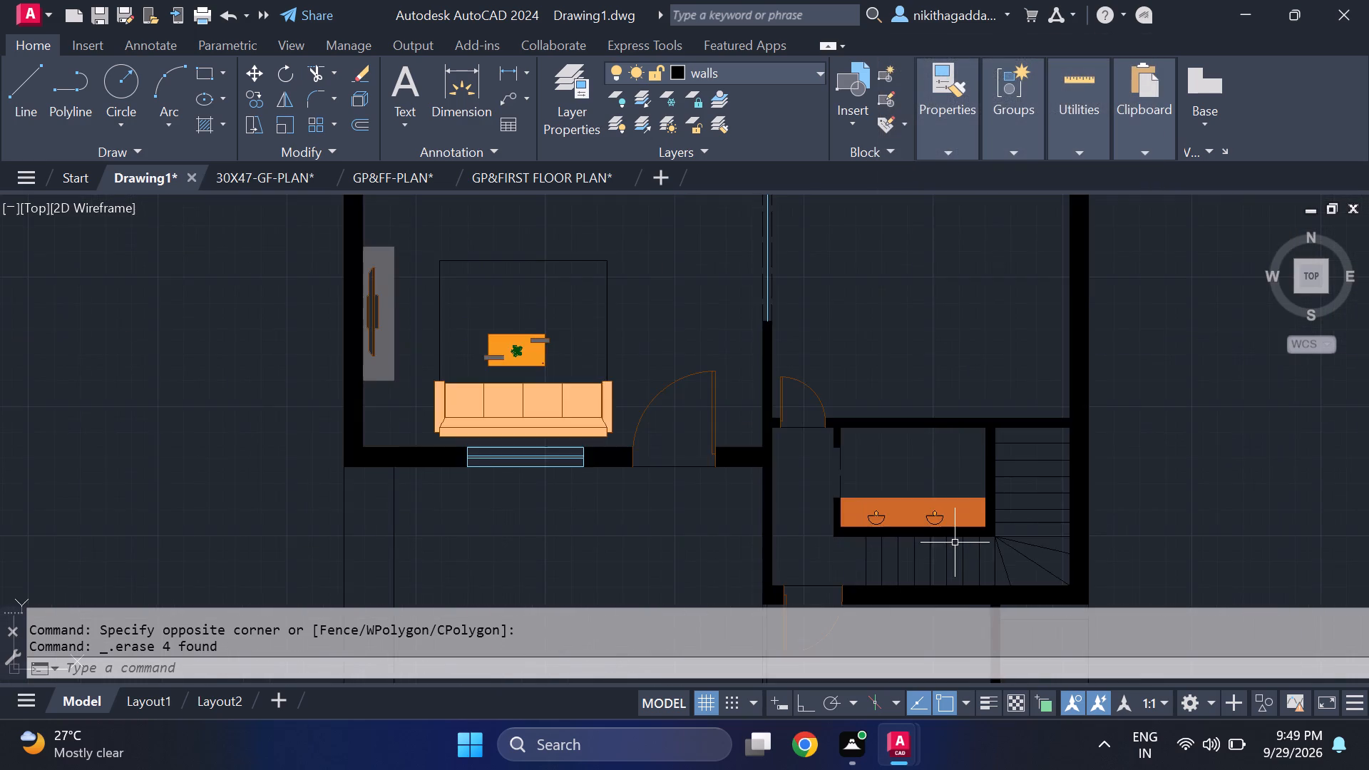
middle_drag(952, 543, 863, 442)
click(1181, 437)
click(1132, 500)
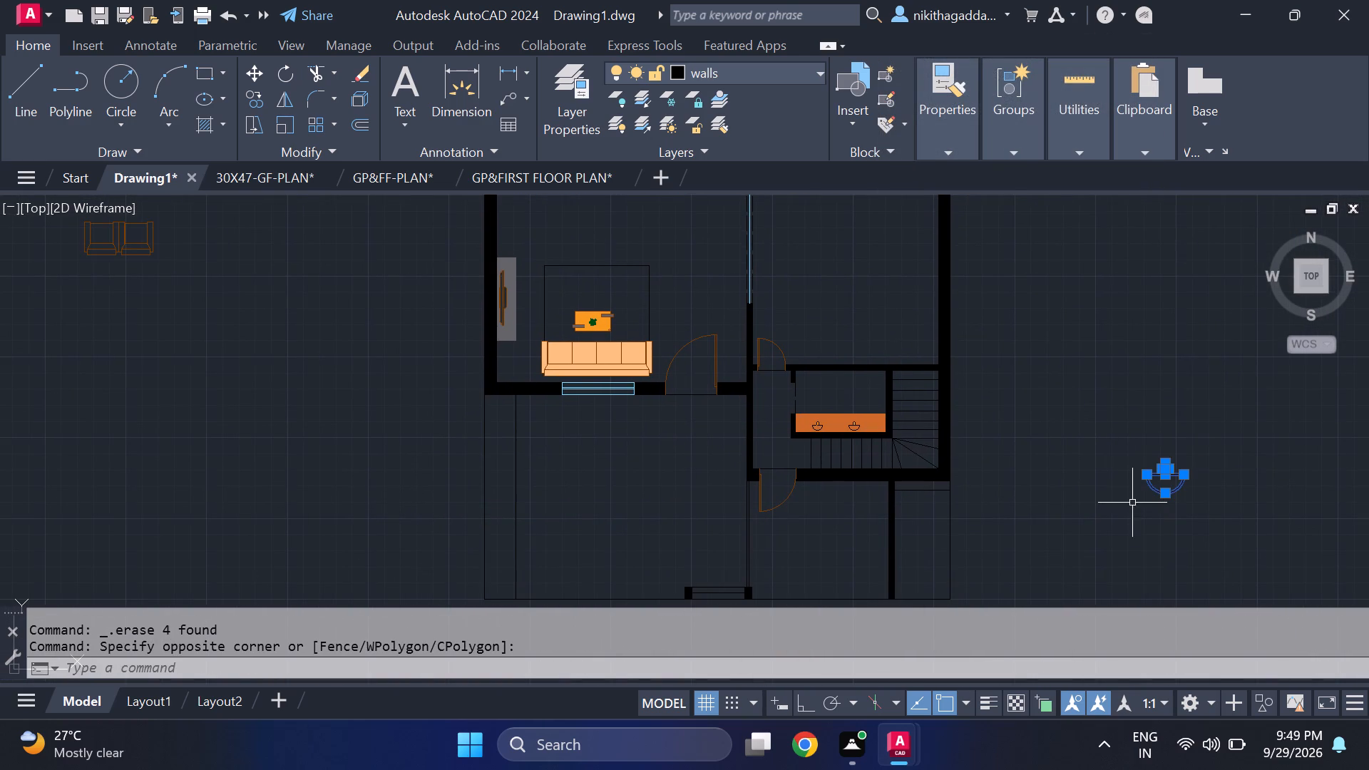
key(Delete)
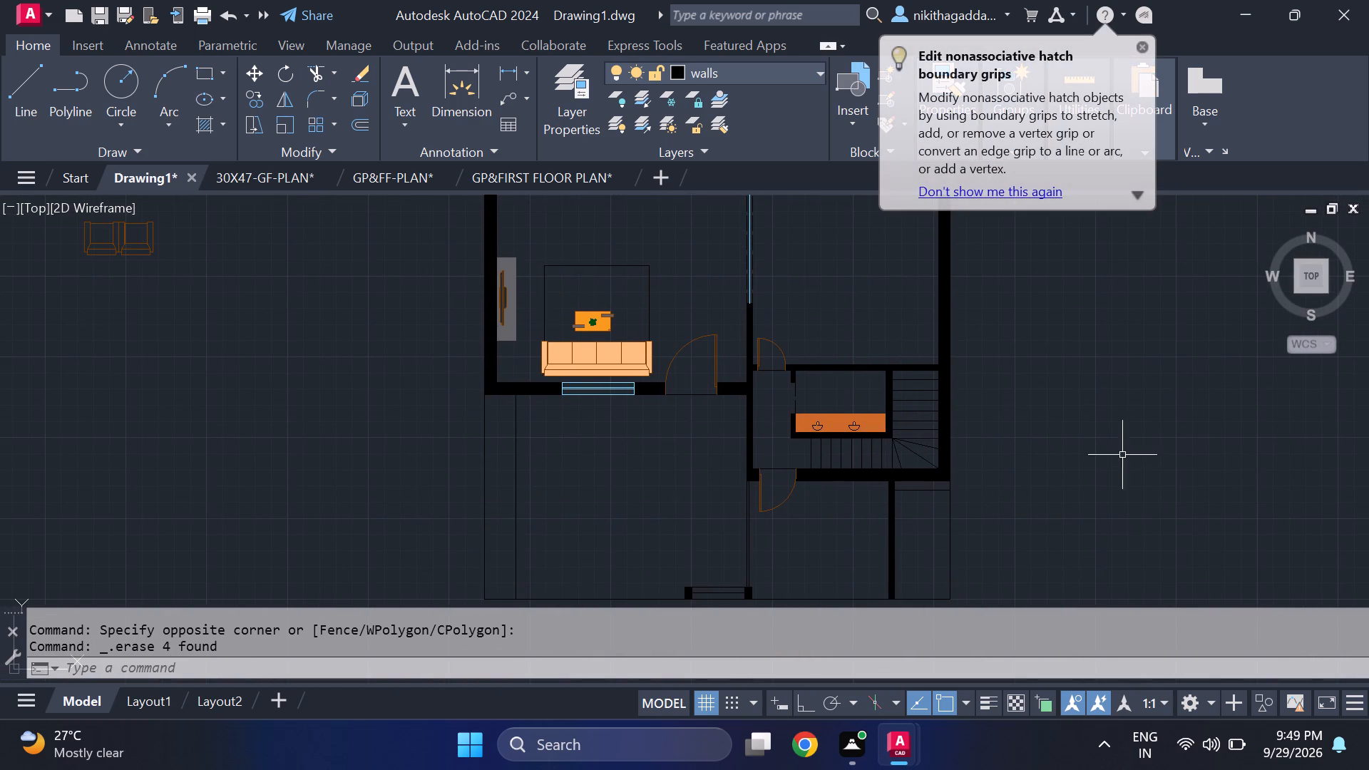
Copy the coffee table's plant to two spots on the orange platform, one on the outer side of each lamp.
scroll(553, 283, up, 3)
scroll(736, 446, up, 2)
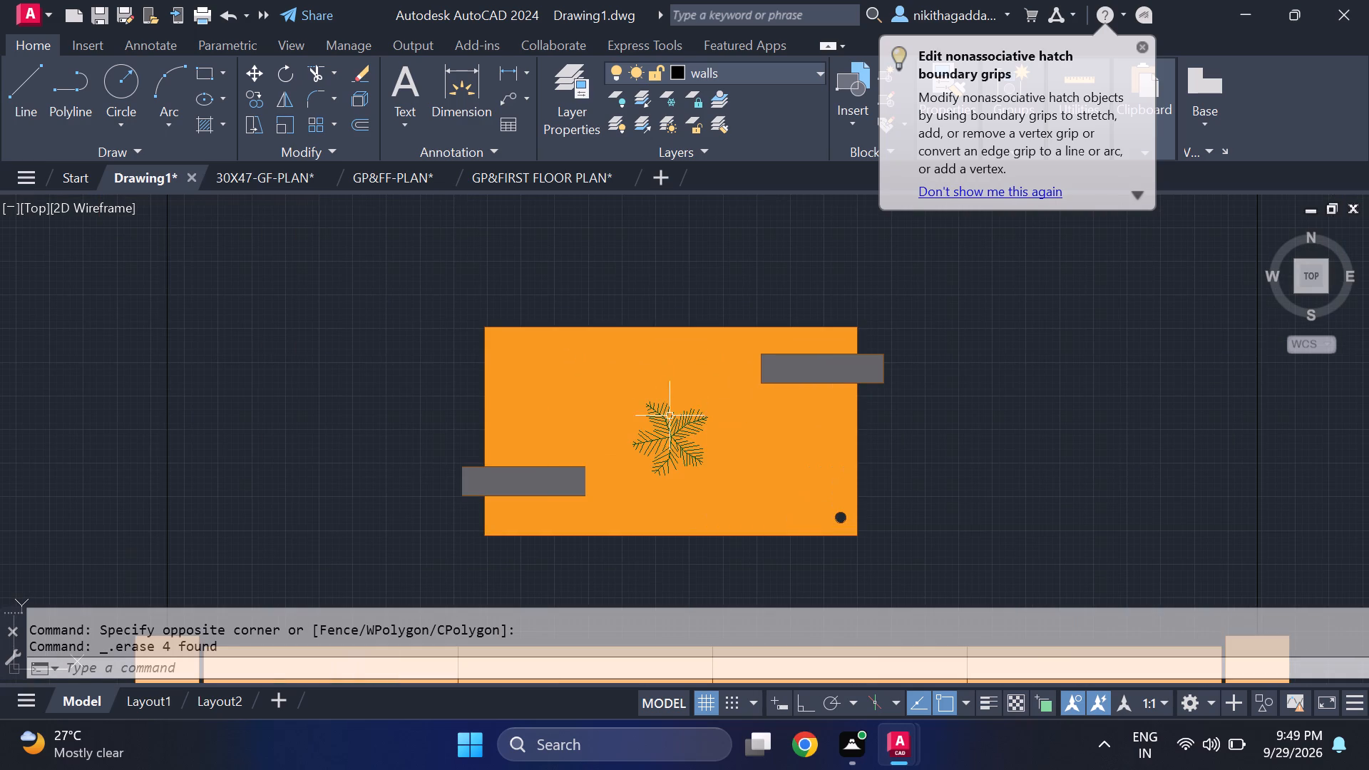
click(672, 439)
text(co')
key(BackSpace)
key(Return)
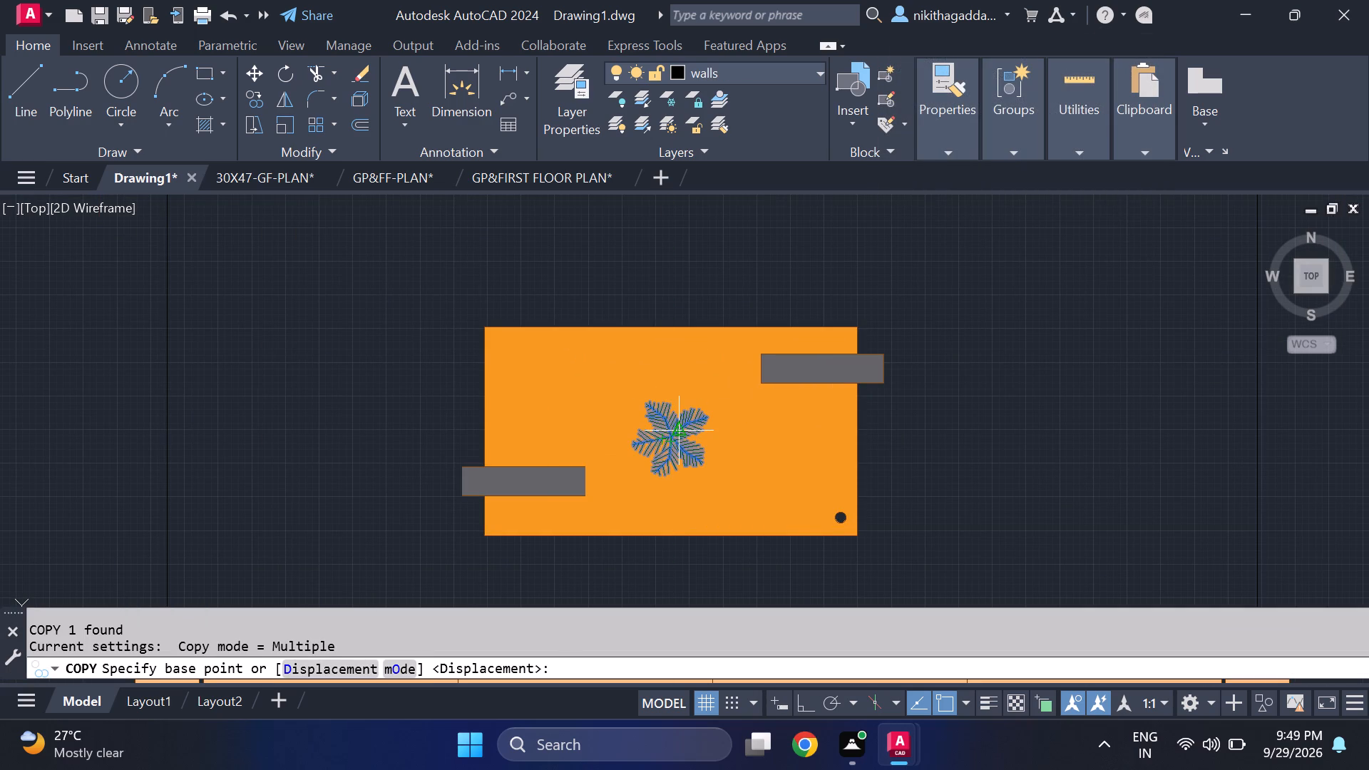
click(666, 438)
scroll(846, 468, down, 4)
middle_drag(1185, 541, 477, 342)
scroll(496, 440, up, 4)
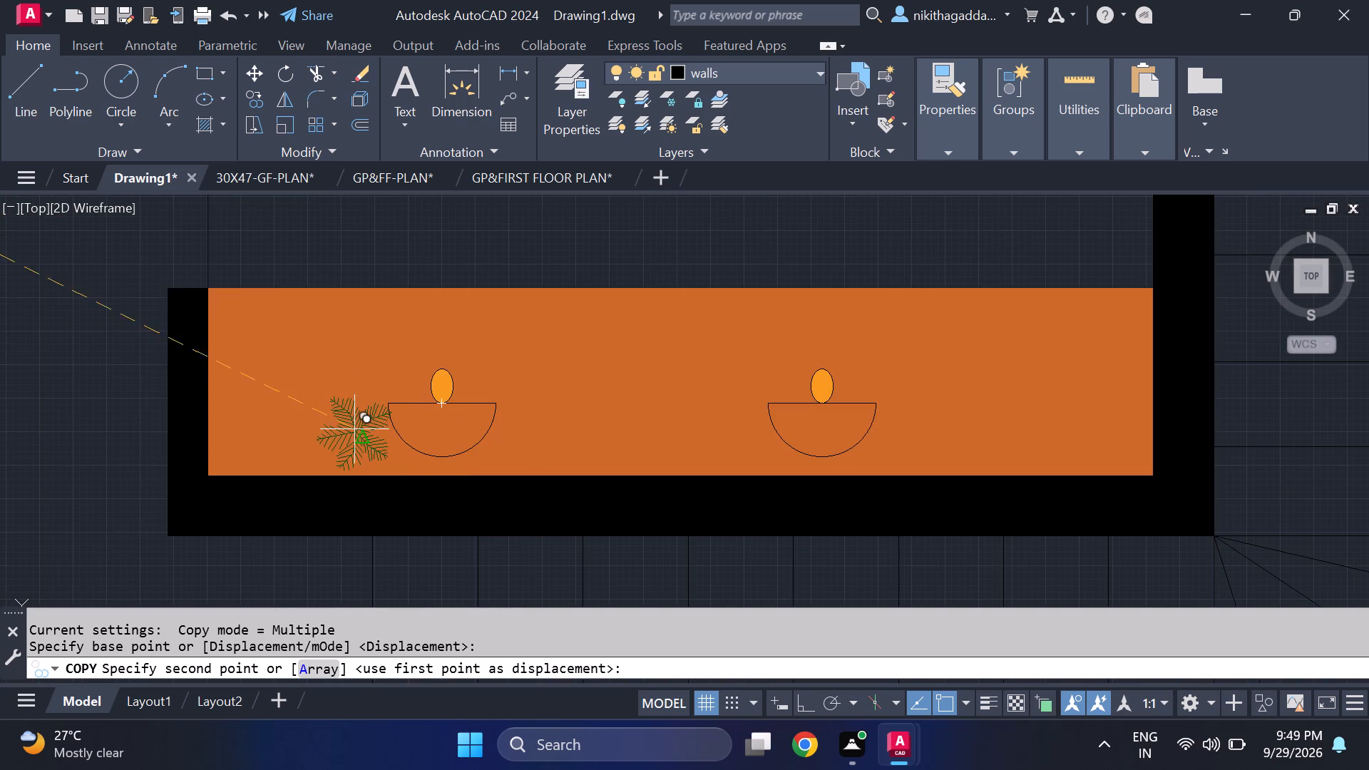
middle_drag(362, 423, 463, 451)
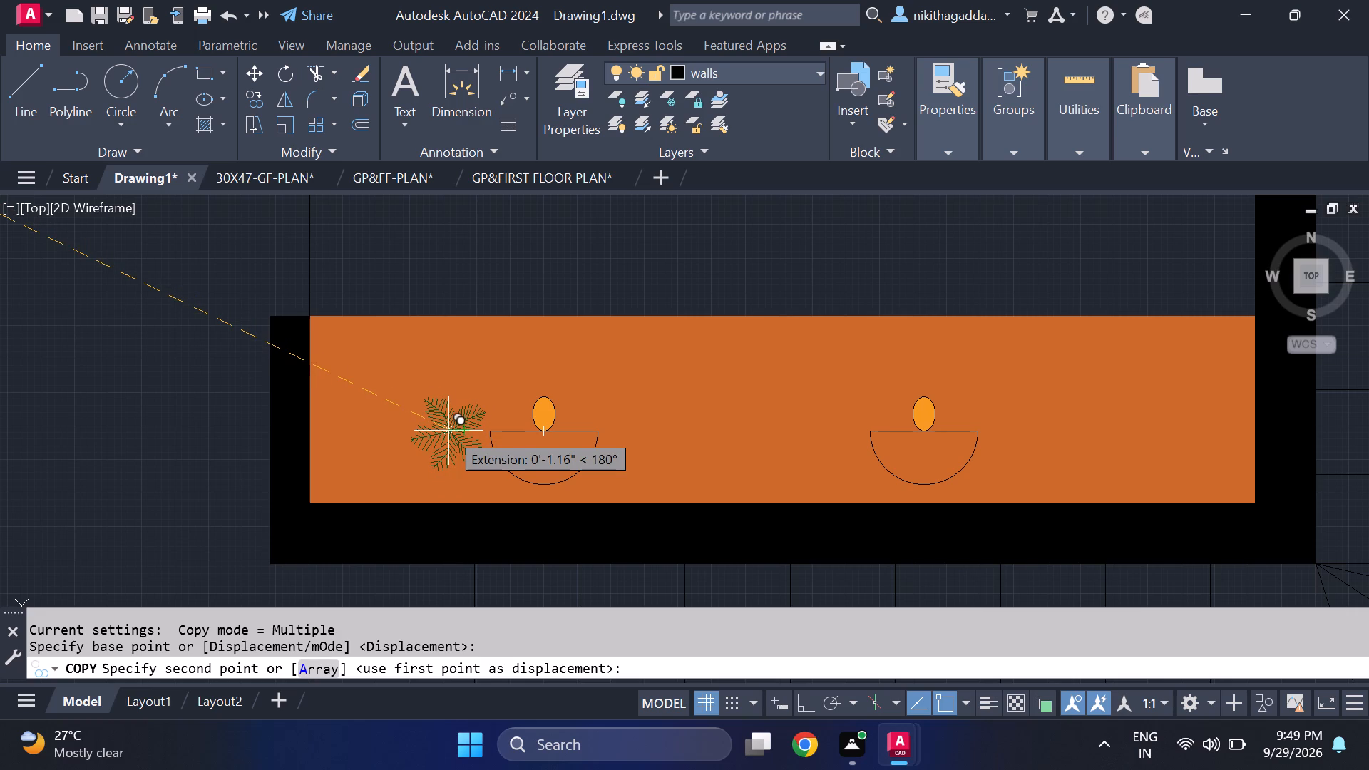
scroll(448, 443, up, 2)
click(422, 465)
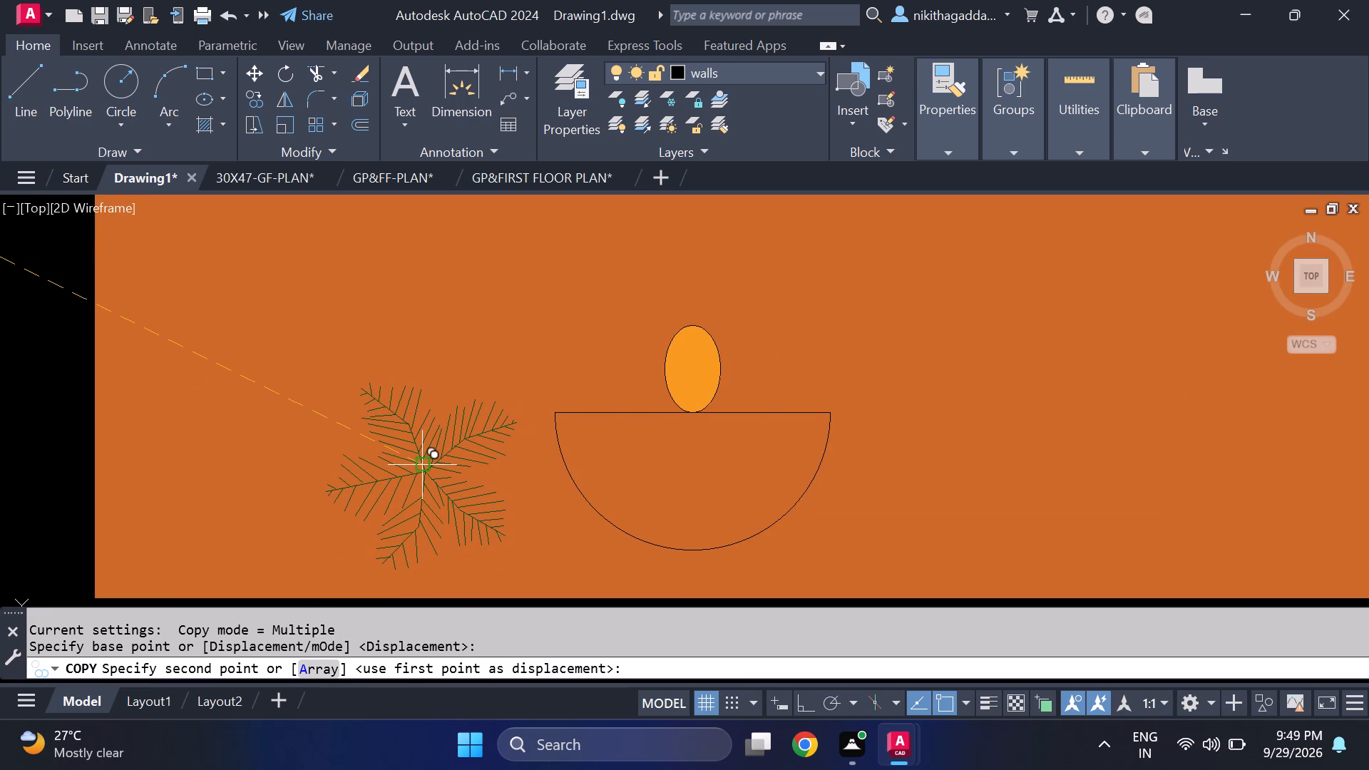
scroll(860, 462, down, 4)
scroll(1060, 451, up, 2)
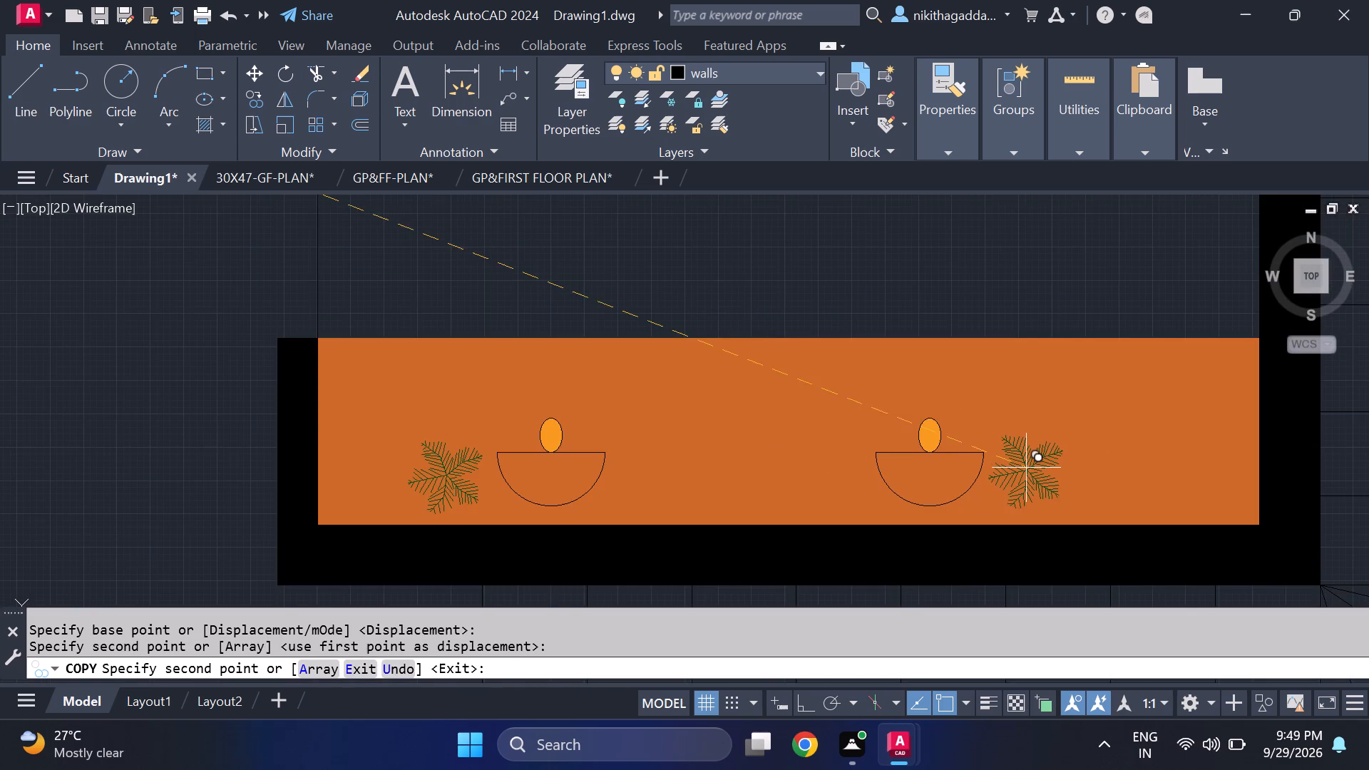
click(1043, 466)
scroll(1066, 359, down, 3)
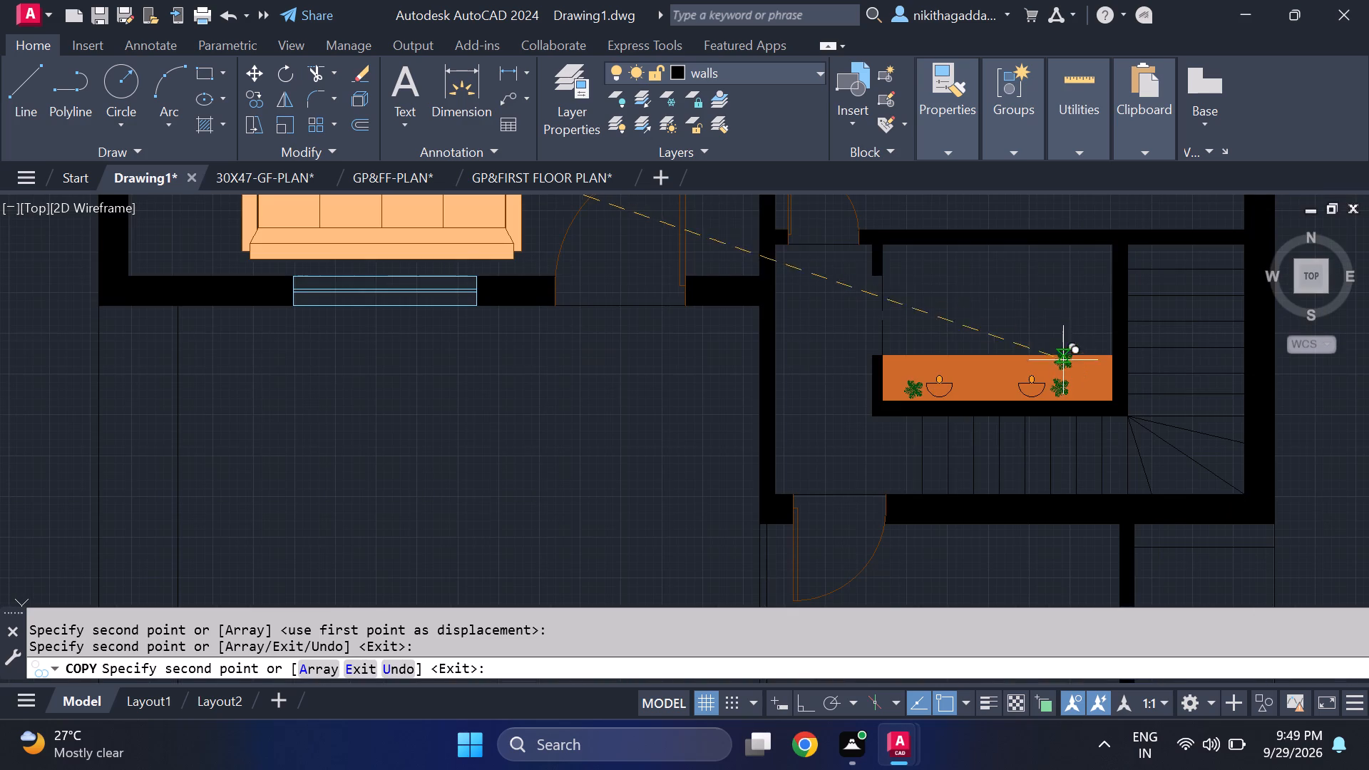
key(Escape)
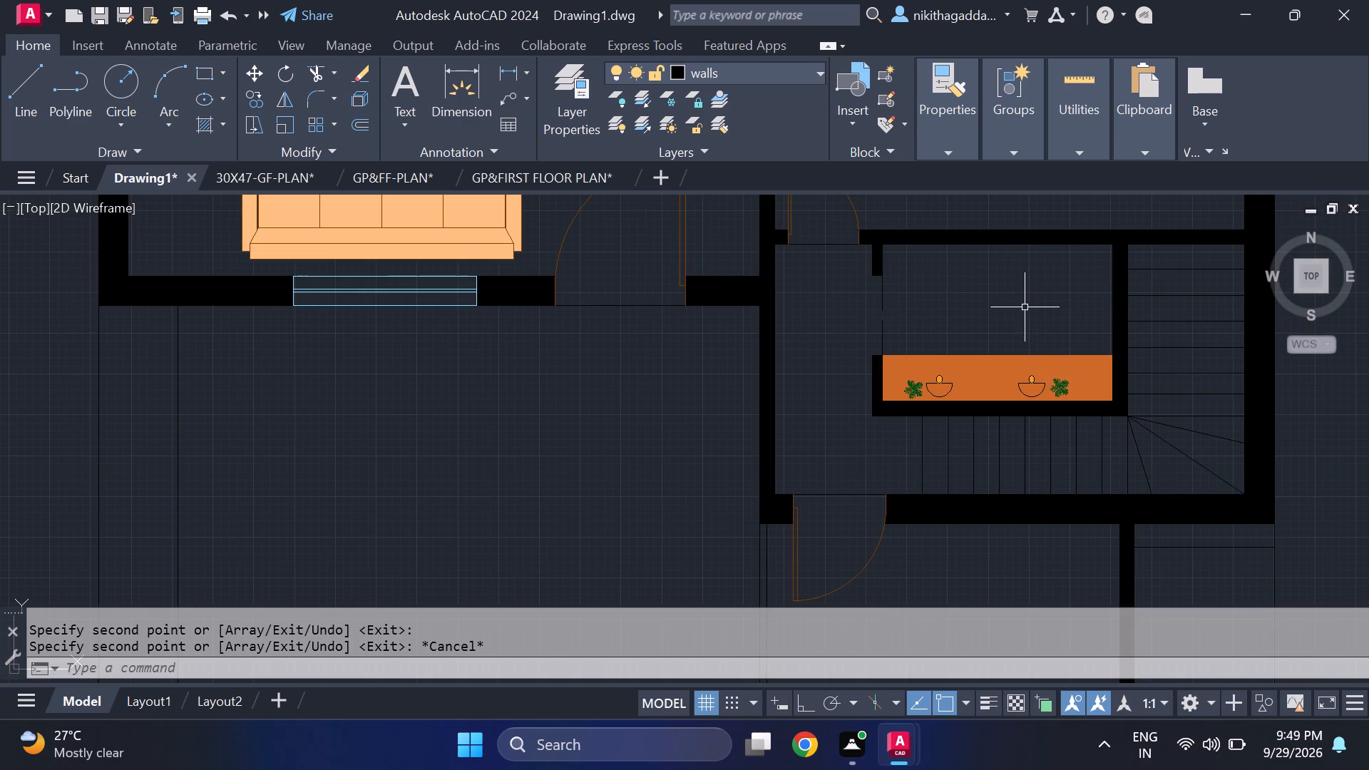
Erase the diagonal line hatch filling the short wall stub beside the door at the small room's entrance.
scroll(951, 381, down, 3)
scroll(848, 421, up, 2)
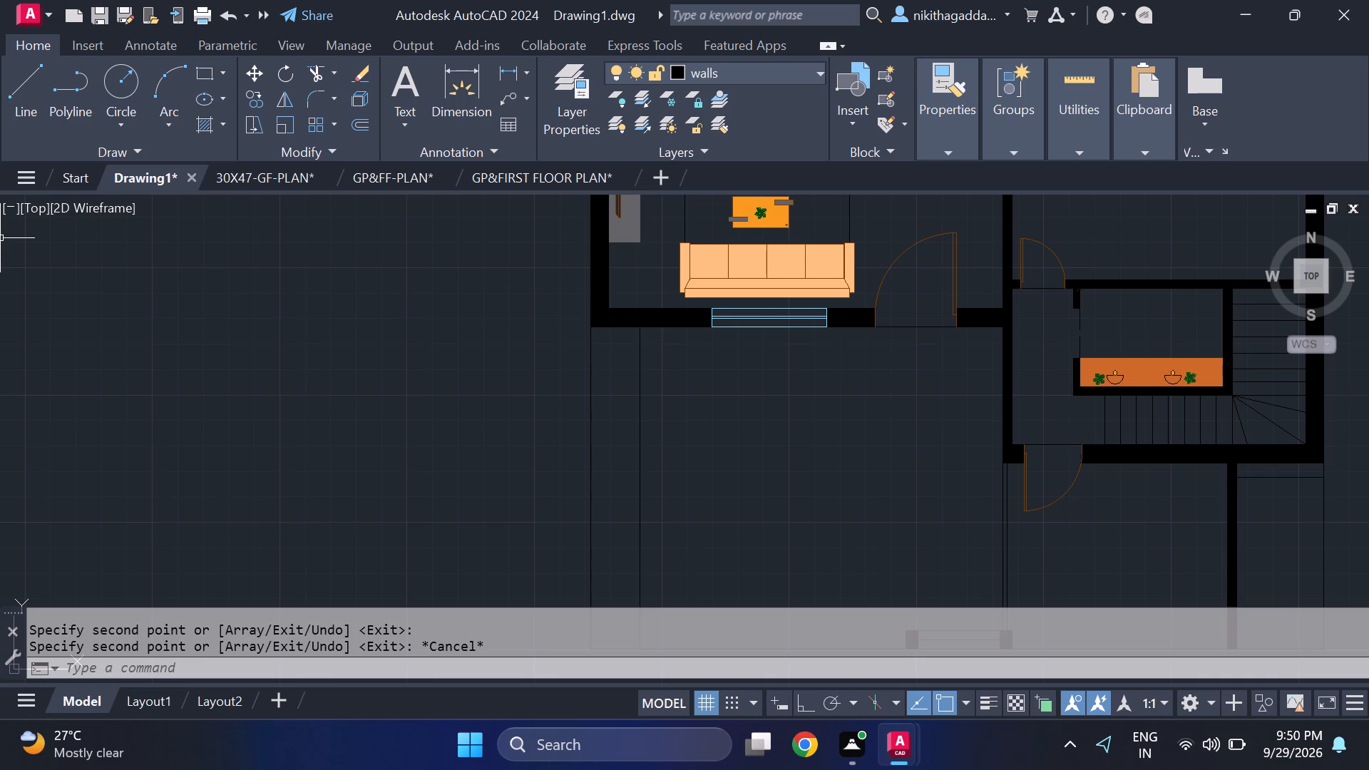
scroll(0, 242, down, 4)
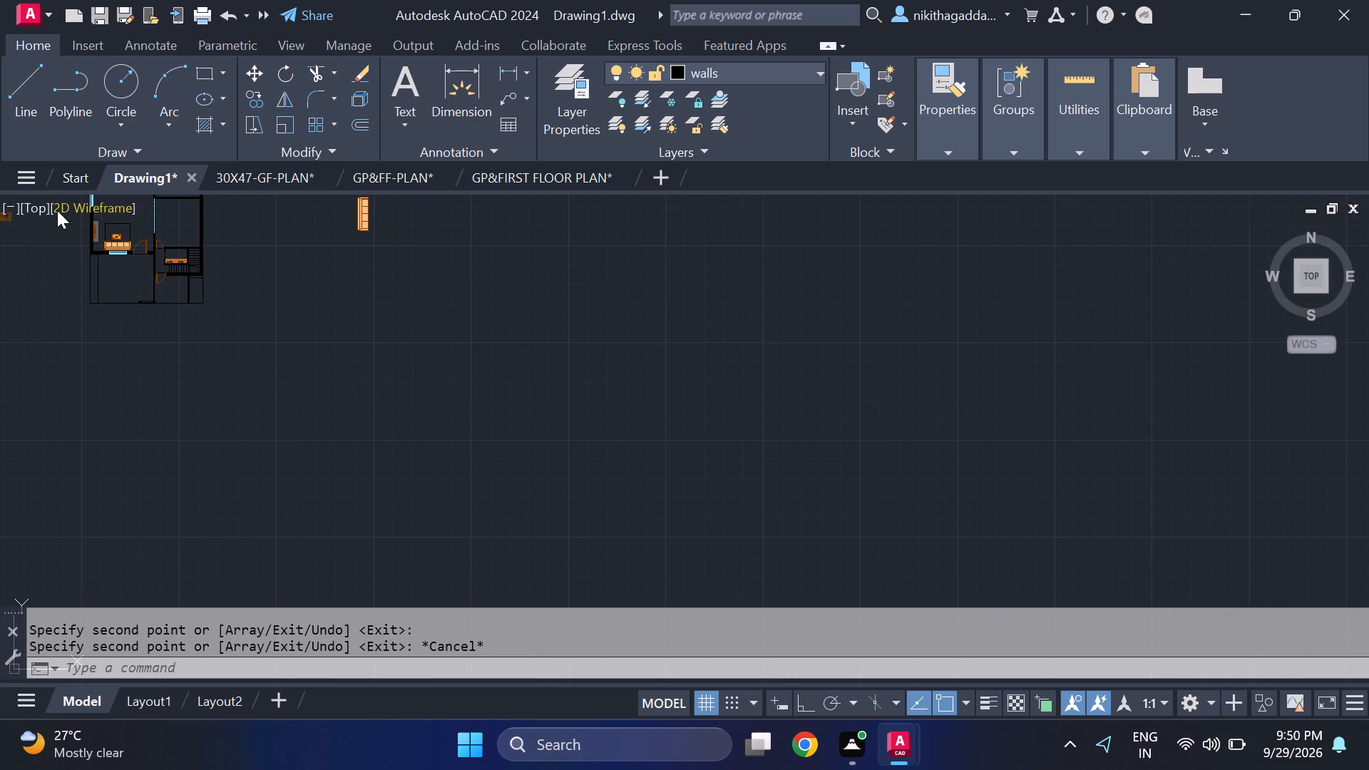
middle_drag(81, 202, 92, 243)
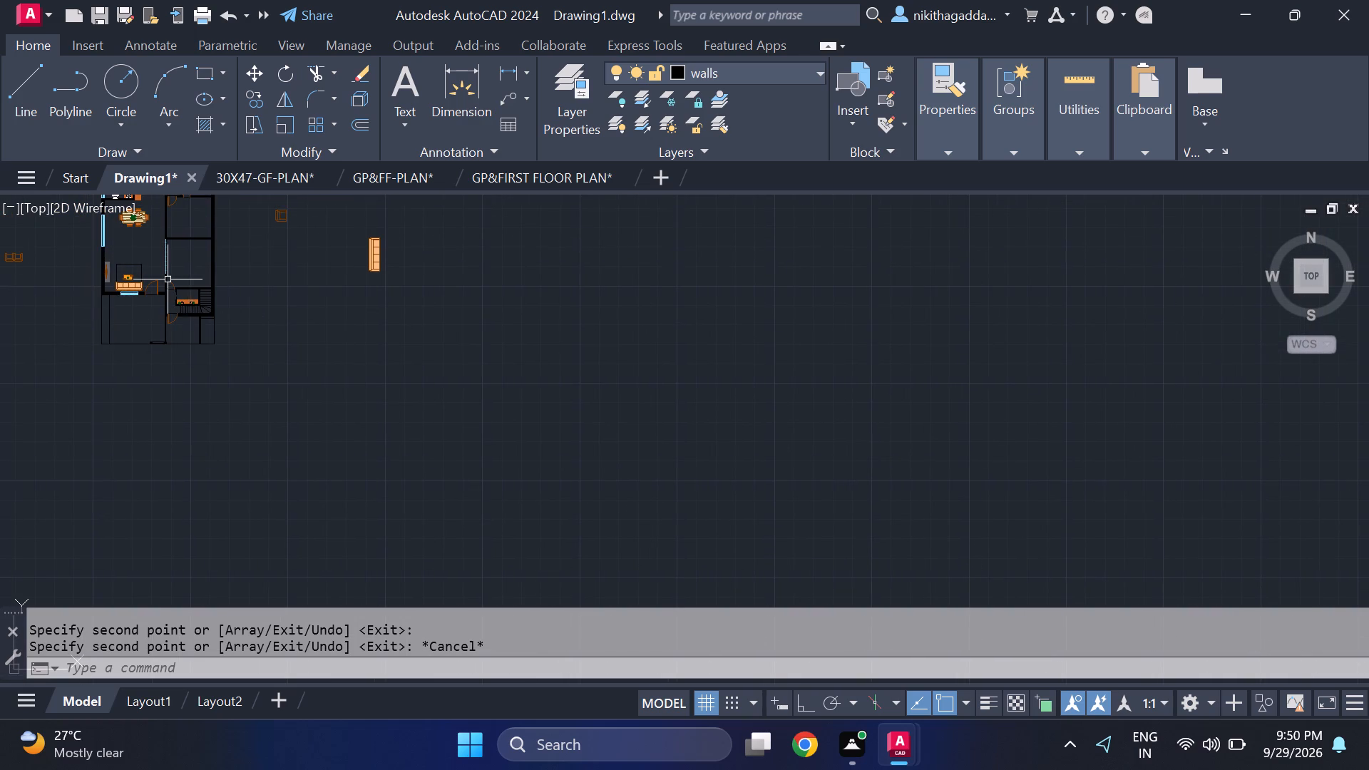
scroll(163, 277, up, 4)
scroll(193, 349, up, 3)
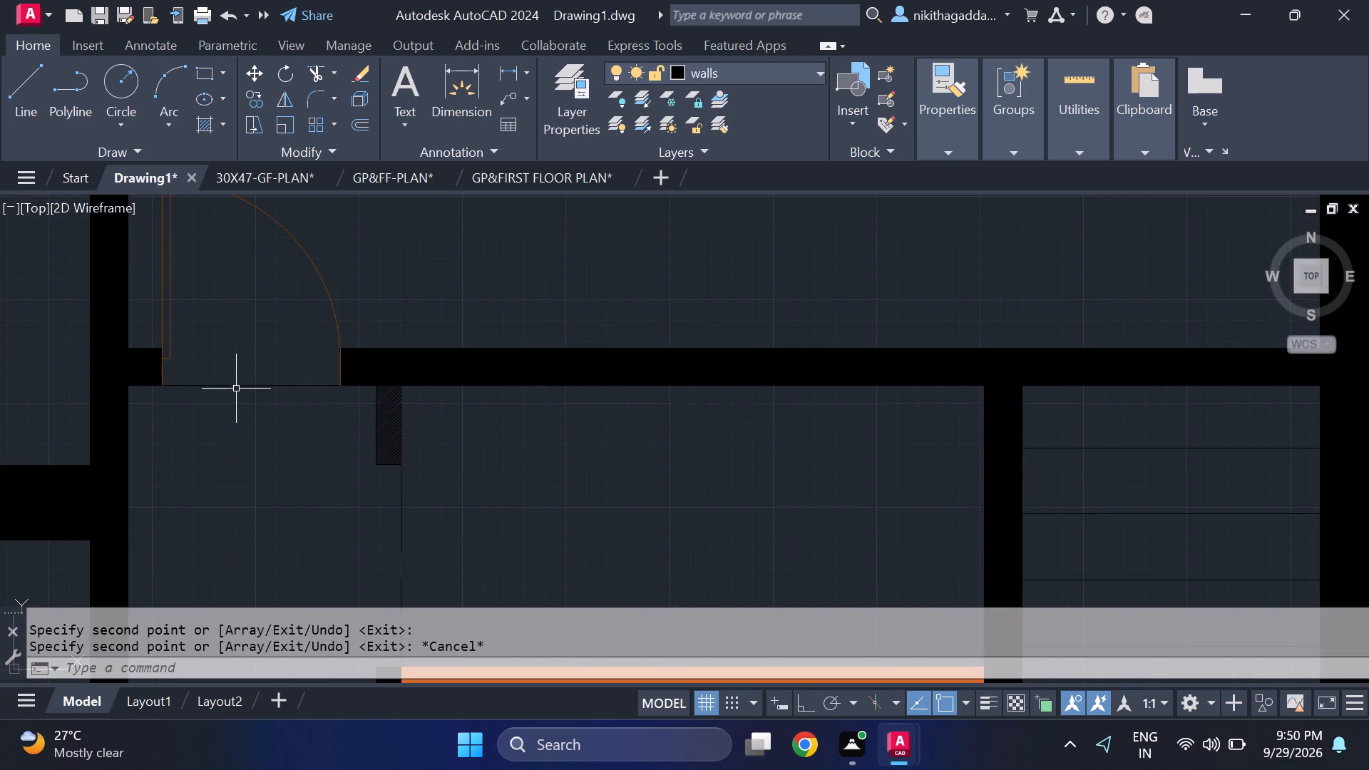
middle_drag(236, 396, 497, 380)
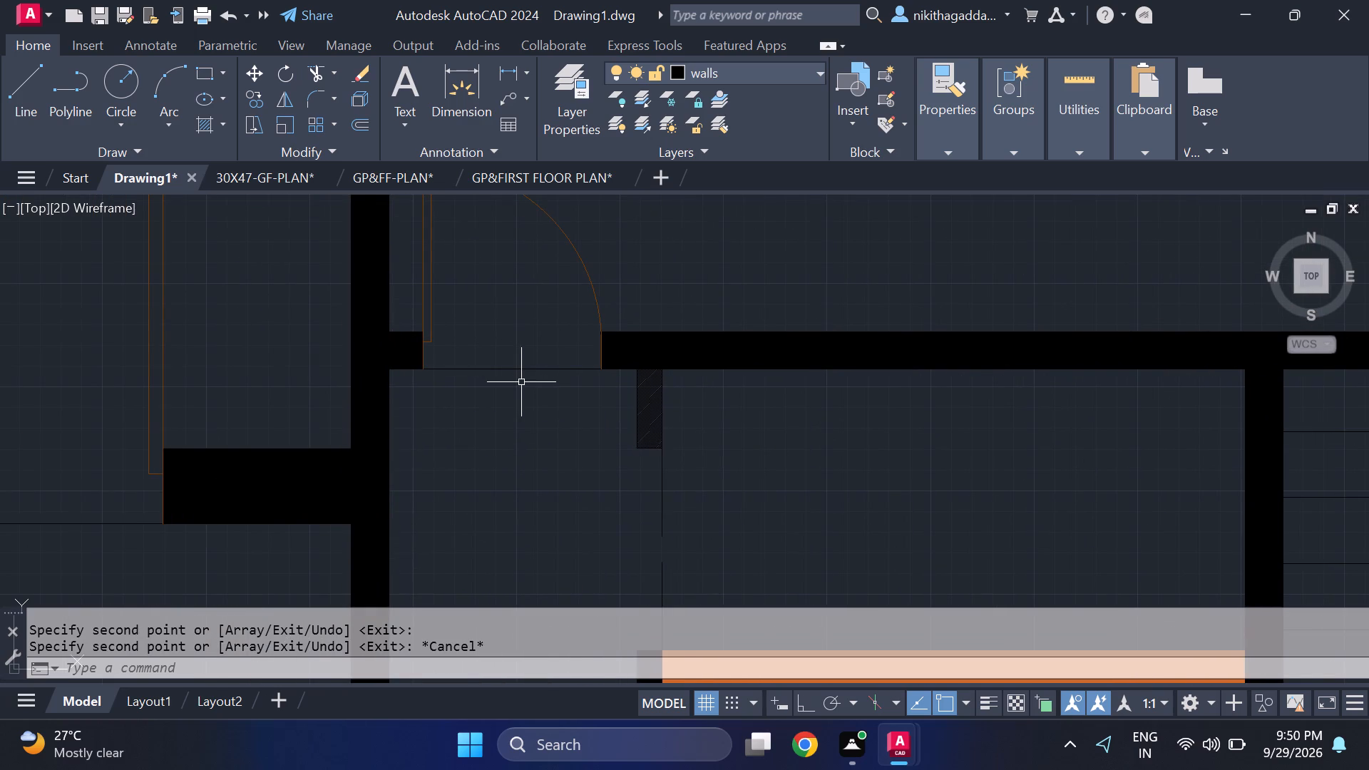
scroll(619, 408, up, 2)
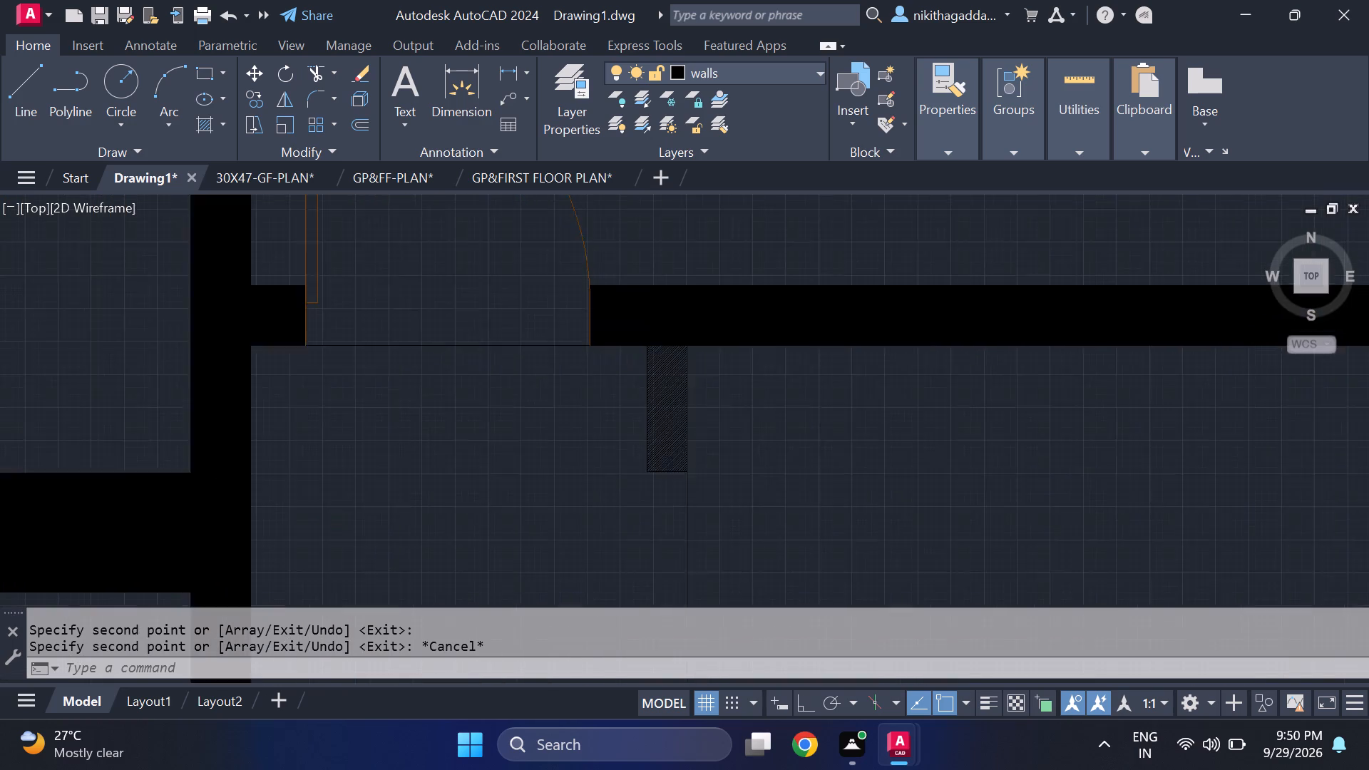
click(714, 404)
key(Delete)
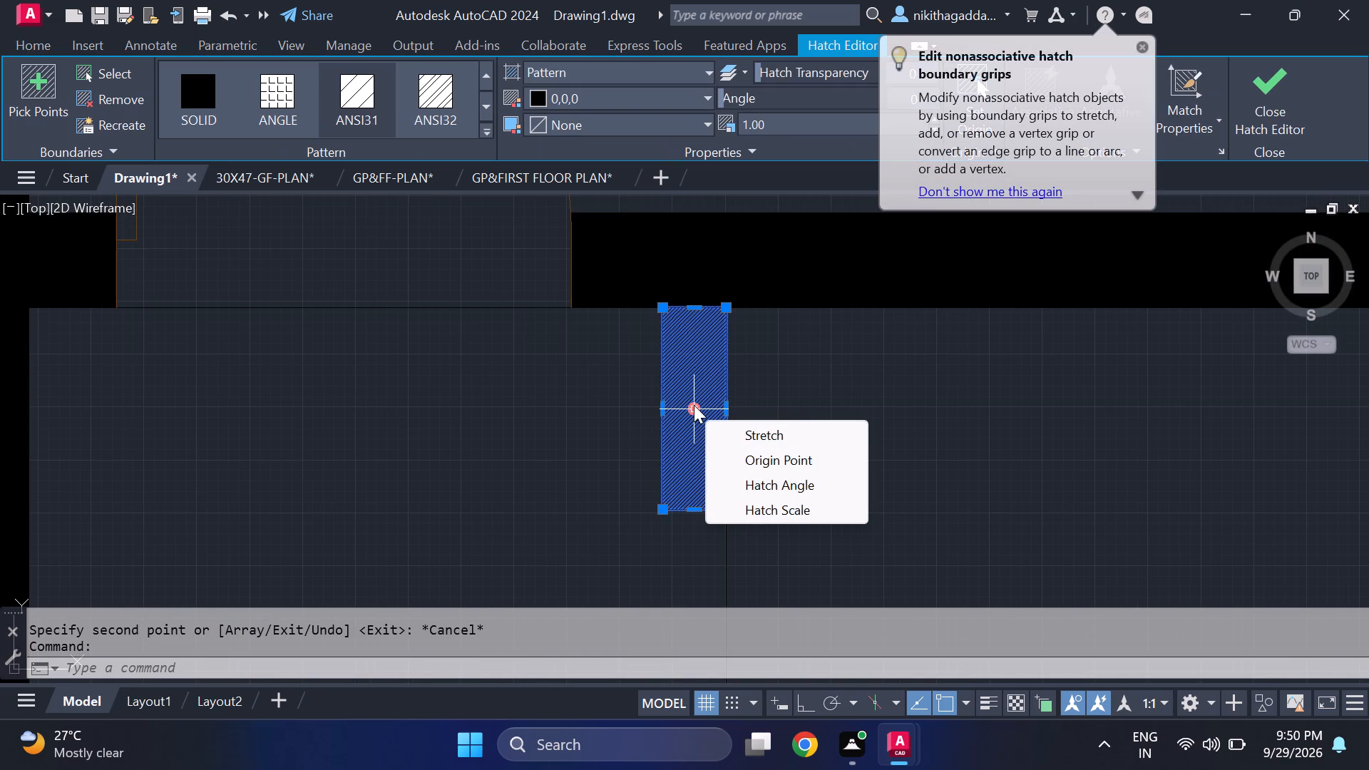
key(Delete)
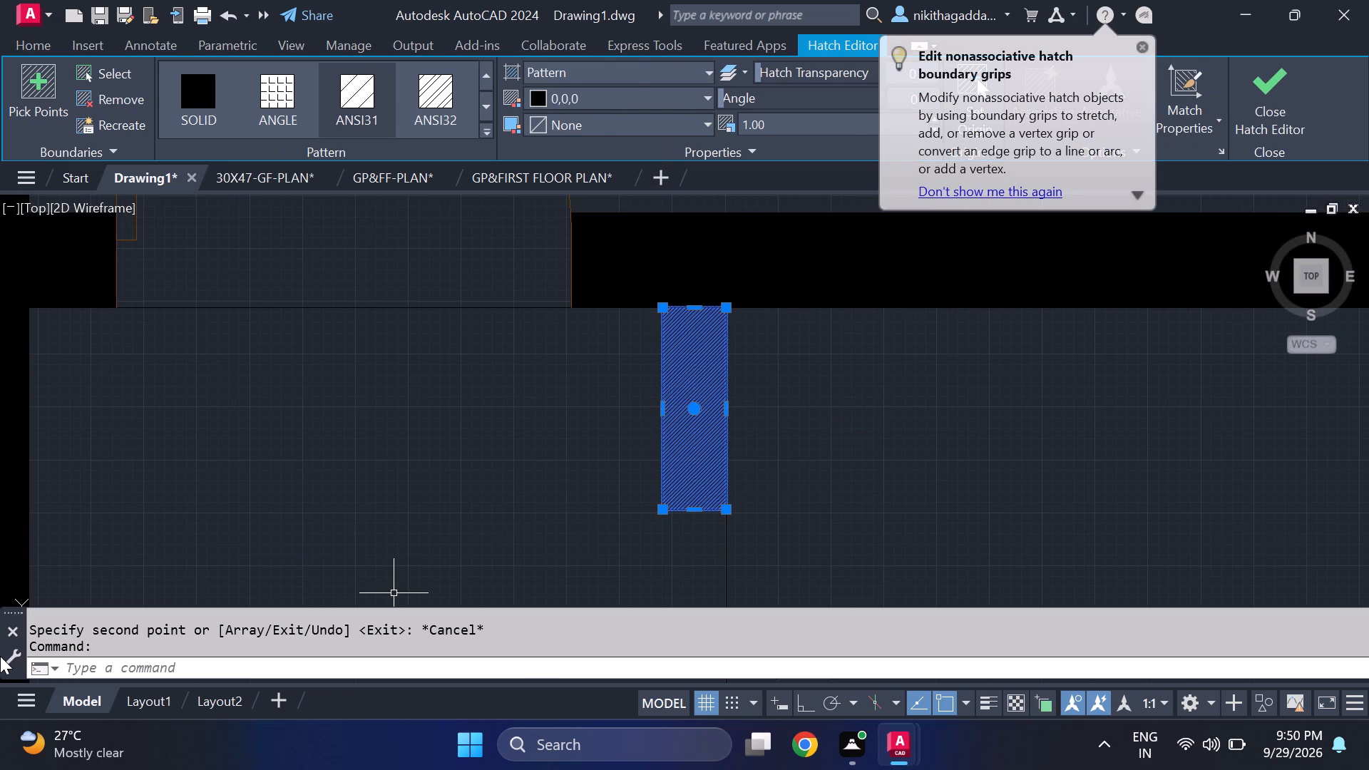
key(Delete)
Hatch the emptied wall stub with a solid fill in colour 205,105,40.
text(hatch)
key(Return)
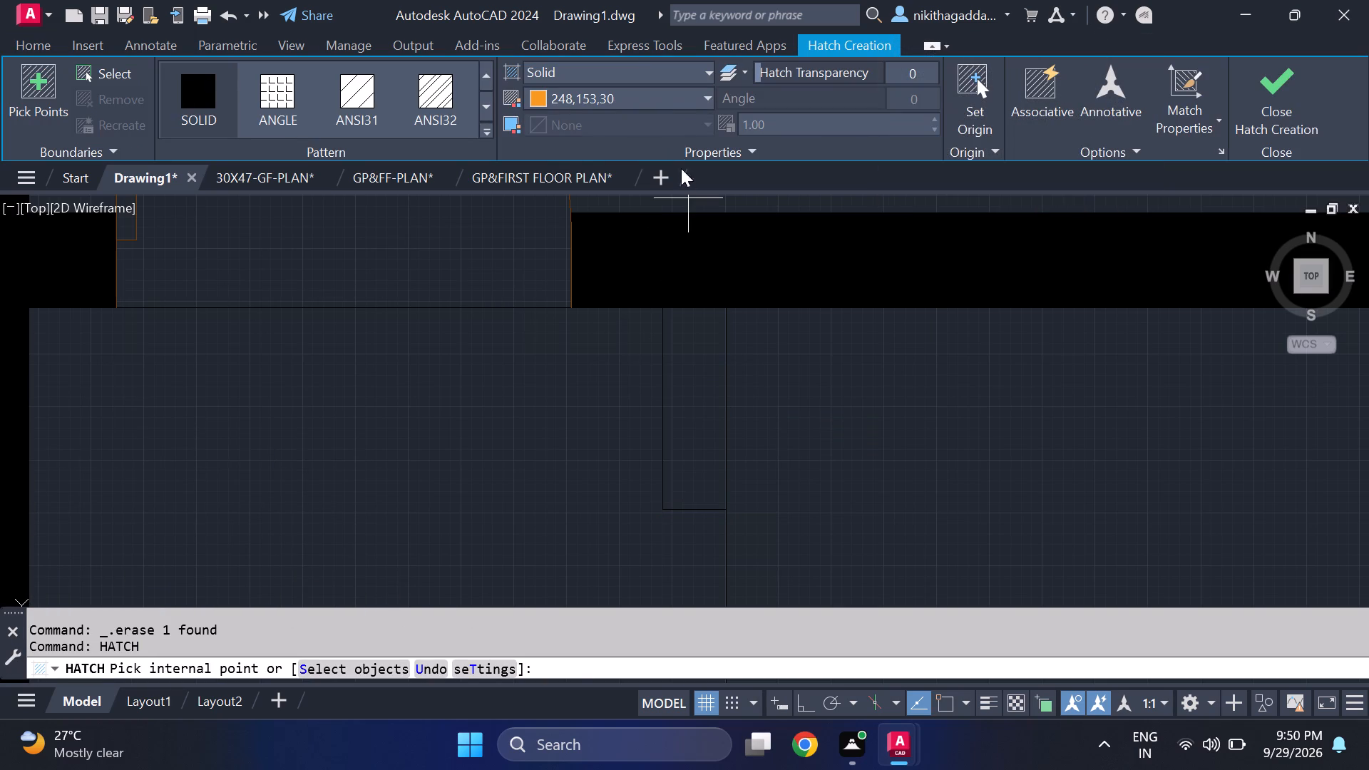
click(674, 103)
click(586, 192)
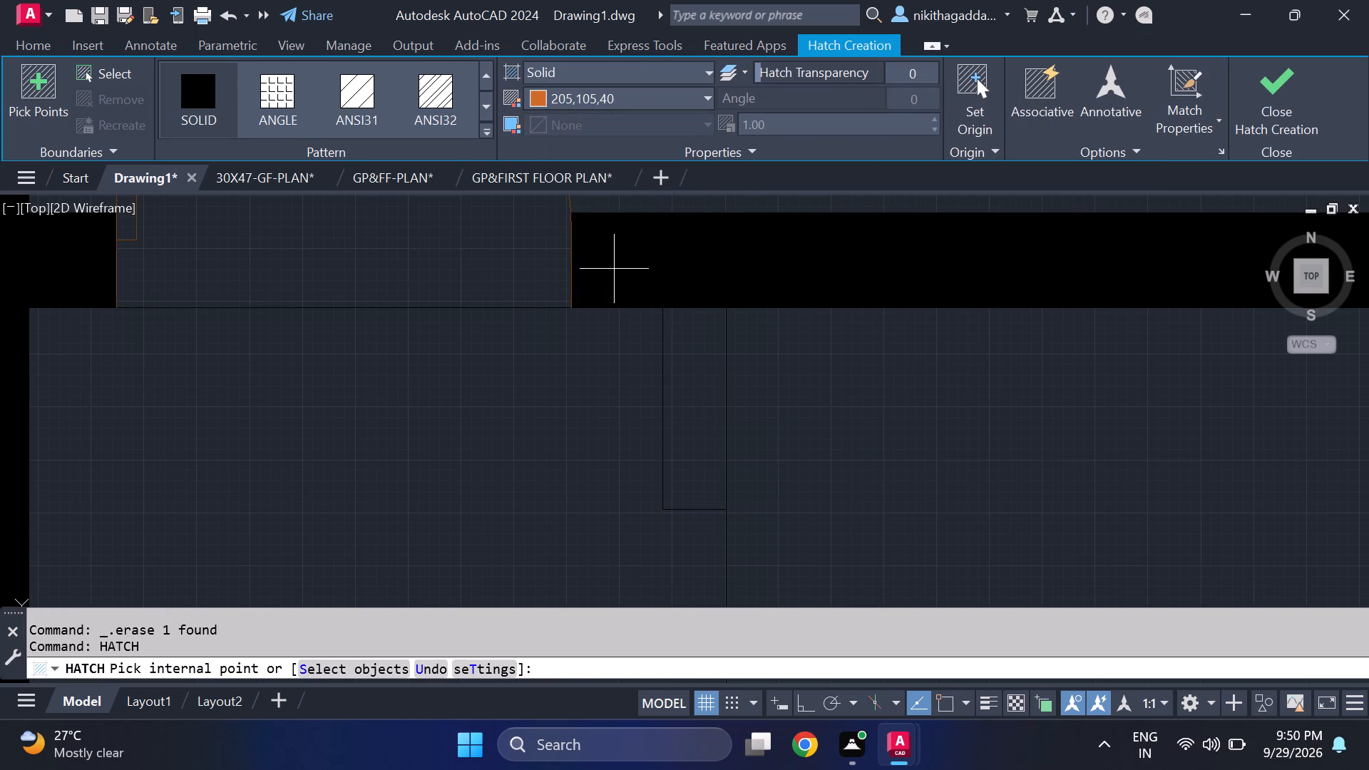
click(699, 386)
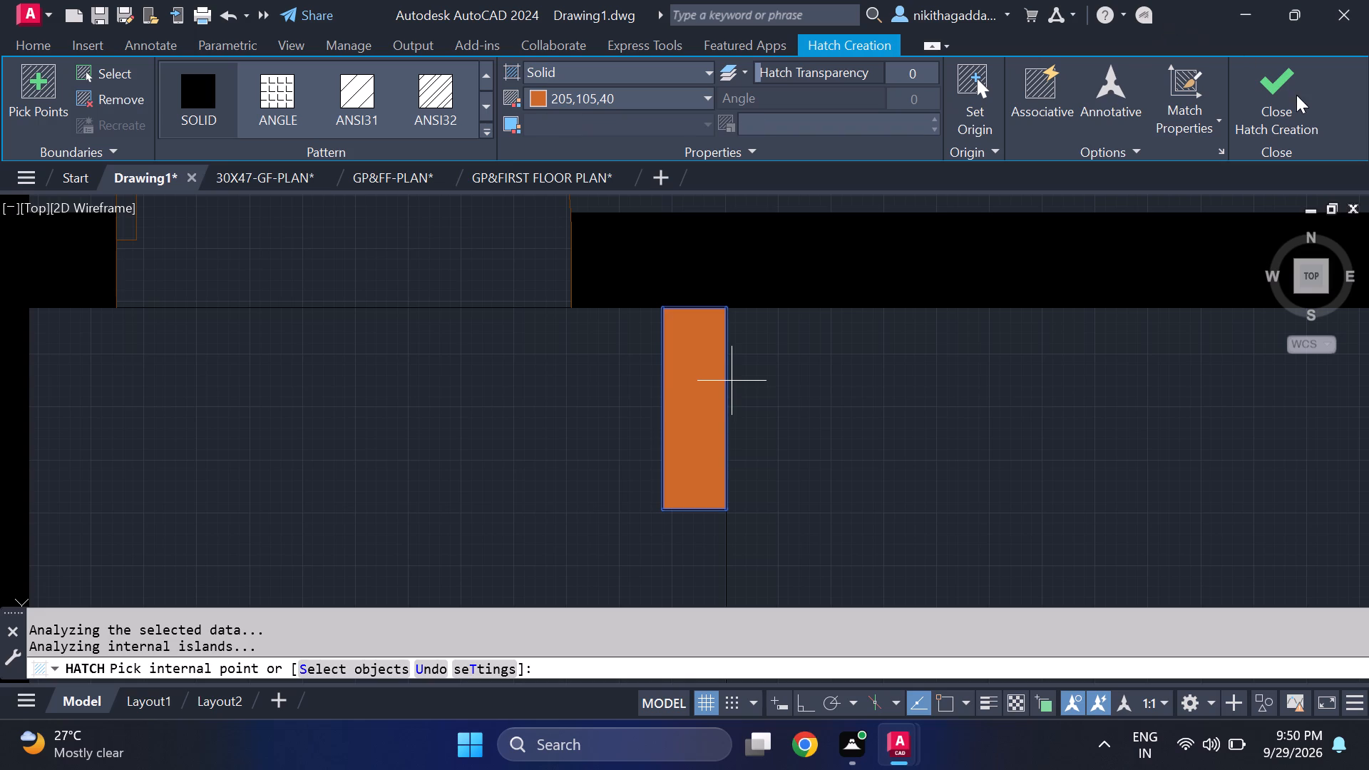
click(1302, 97)
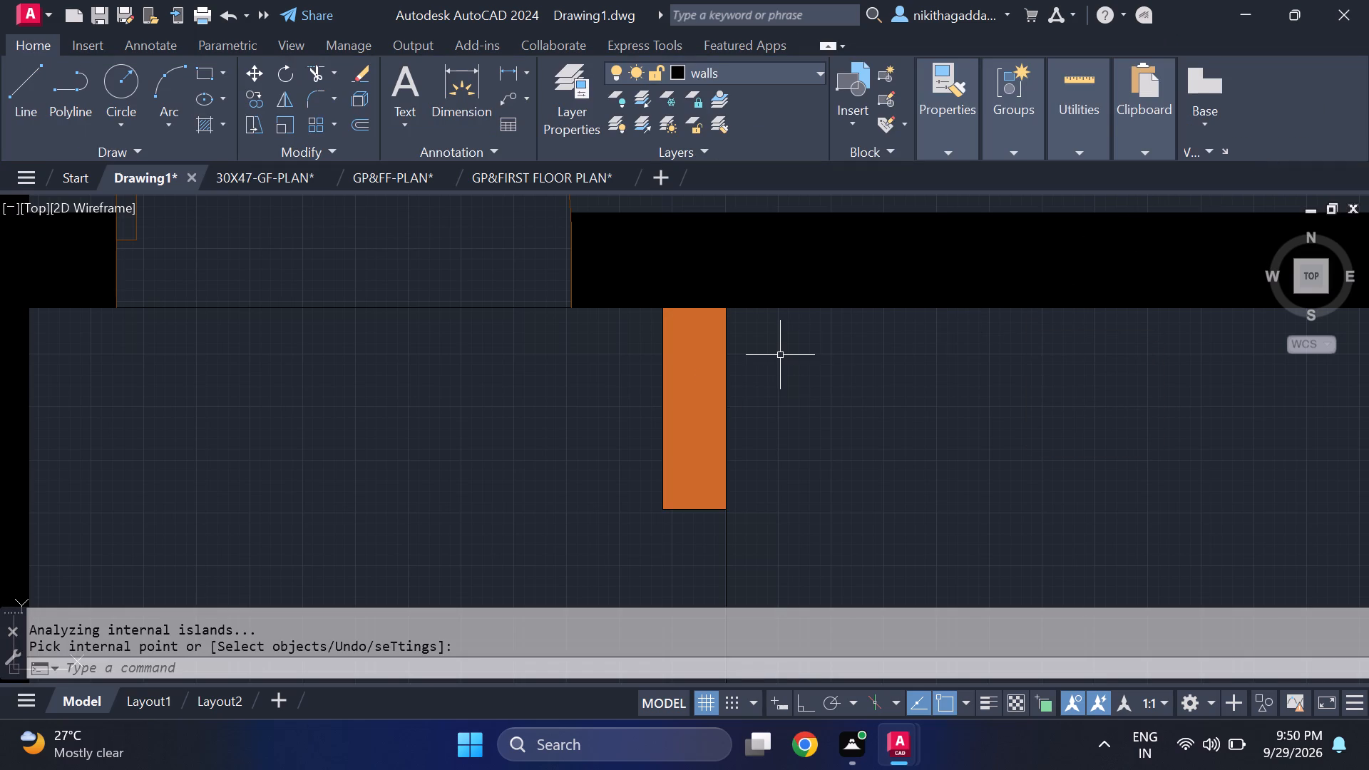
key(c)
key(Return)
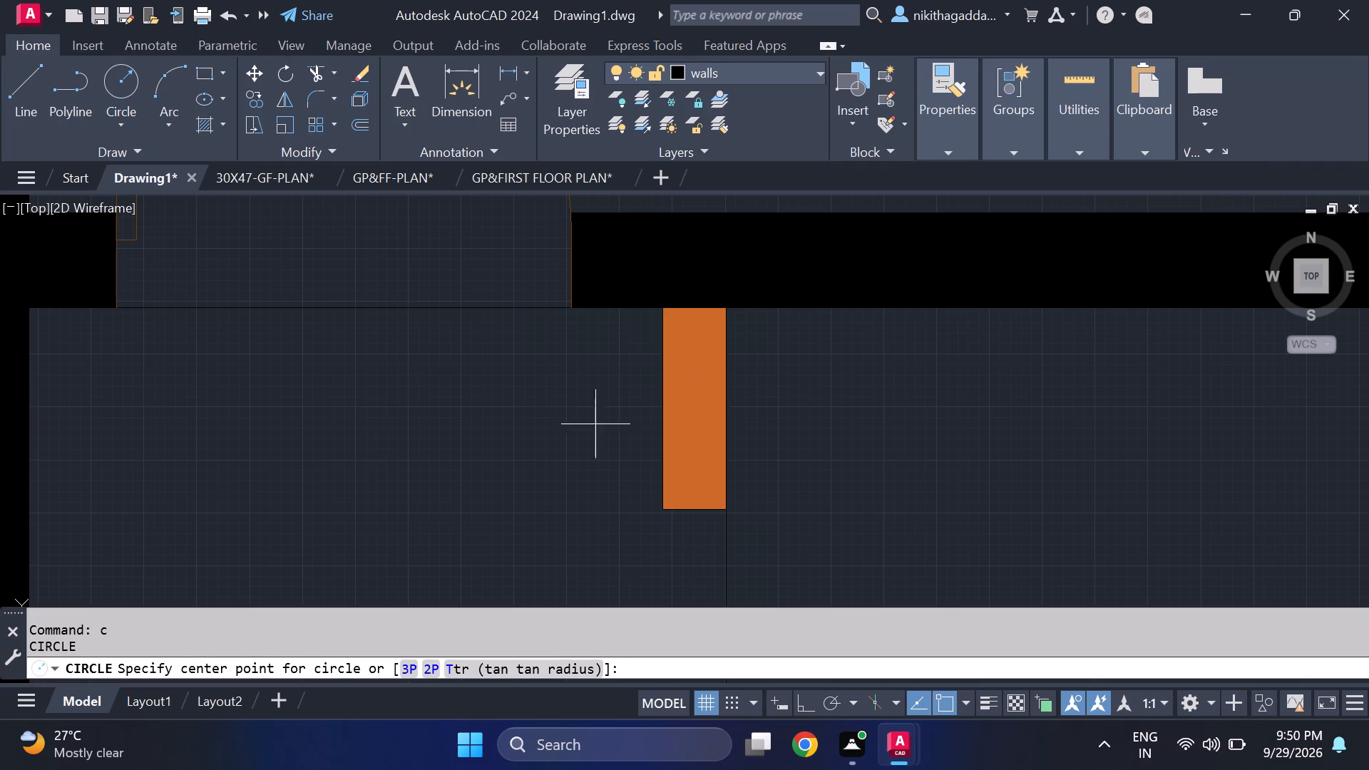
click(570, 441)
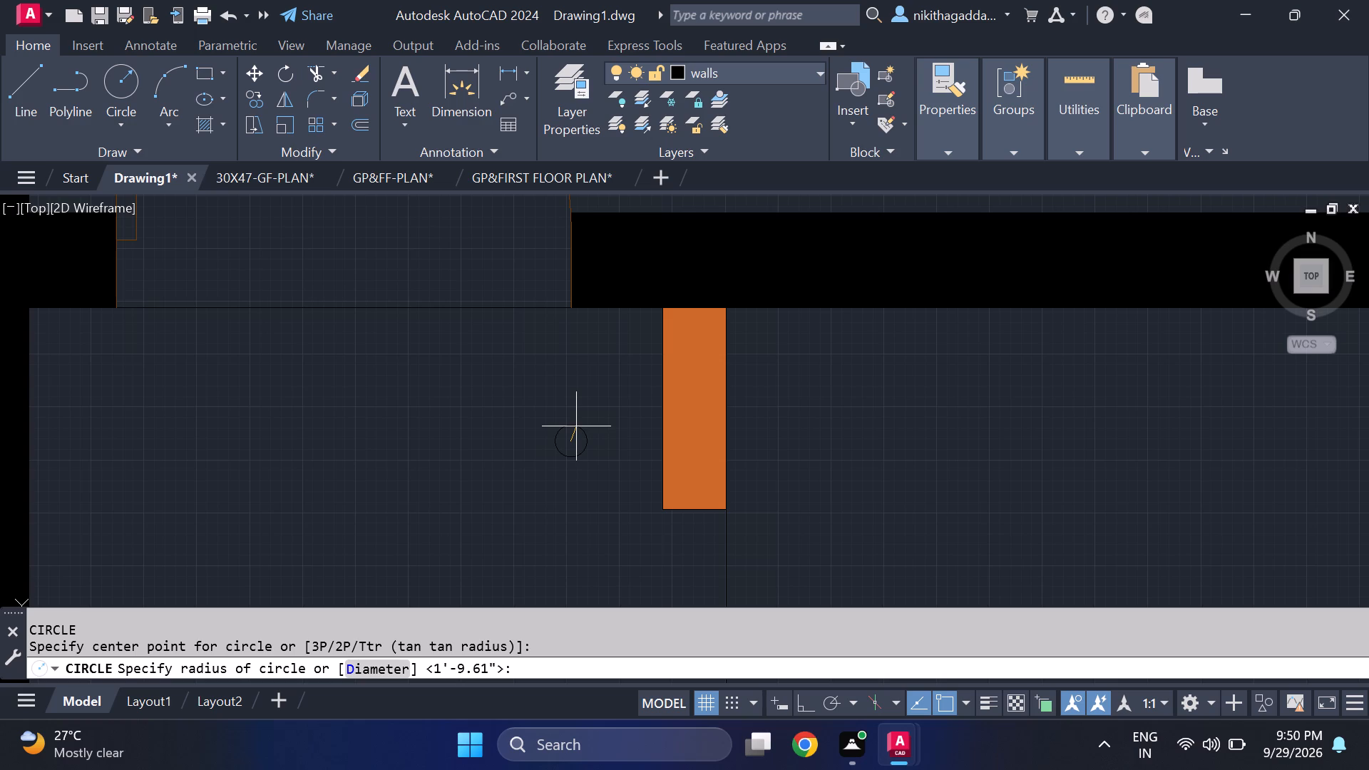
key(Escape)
Copy the left lamp's flame ellipse with its fill onto the orange wall stub near the small room's entrance.
scroll(553, 446, down, 4)
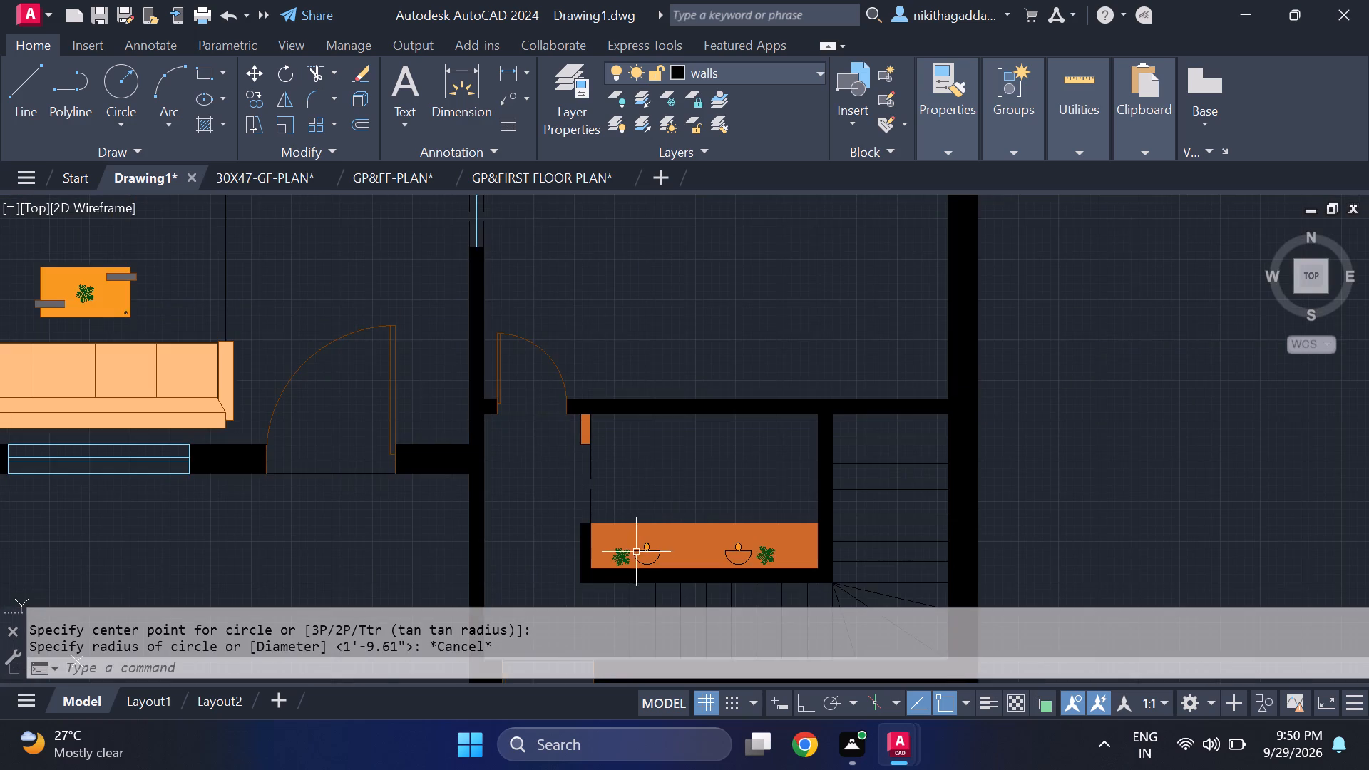
scroll(637, 553, up, 6)
click(703, 525)
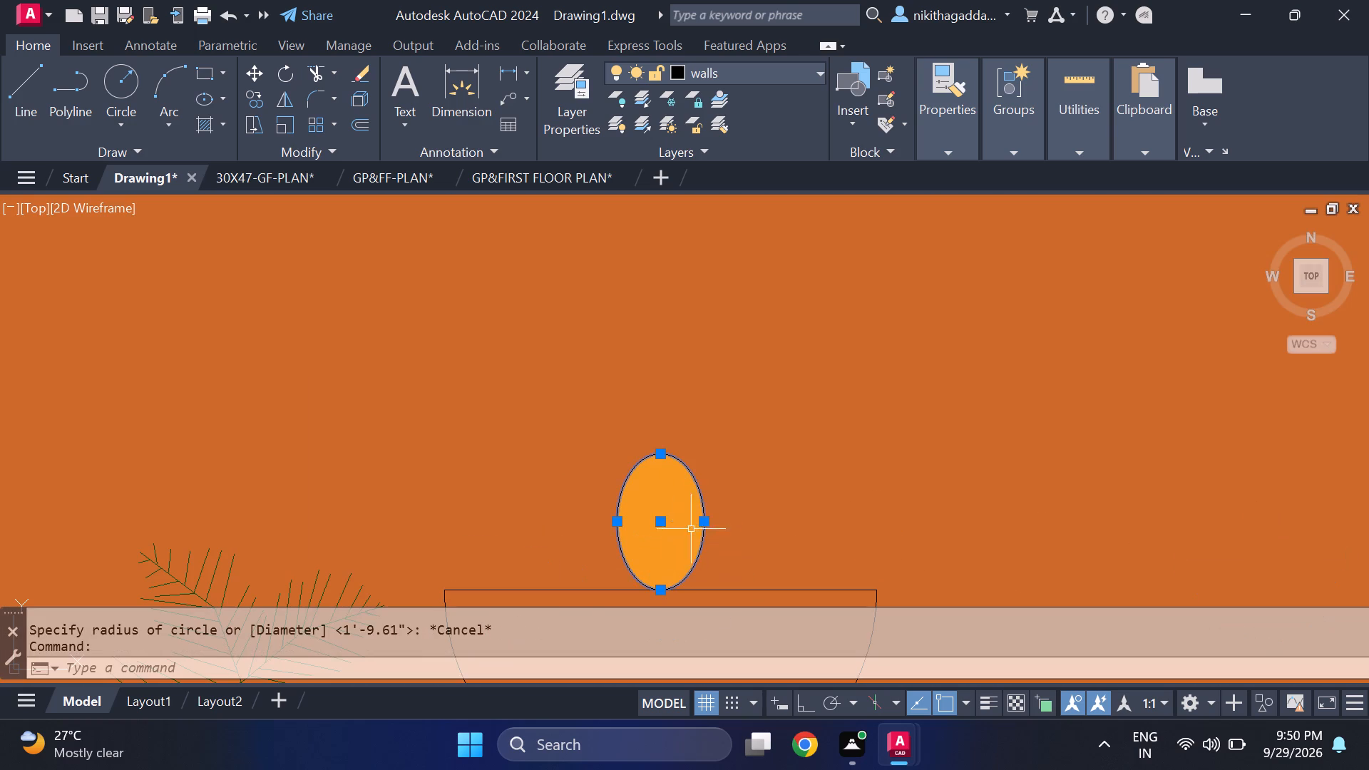
click(669, 504)
scroll(727, 500, down, 4)
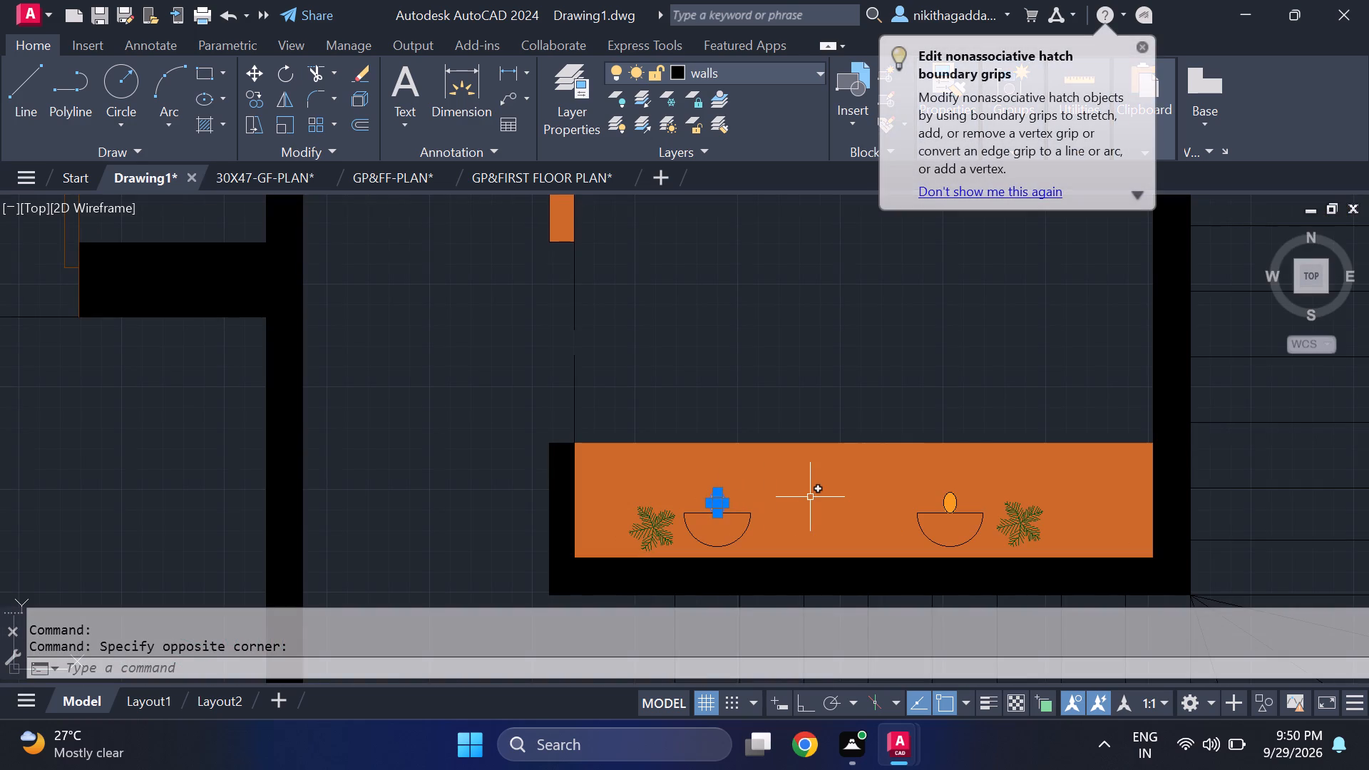
text(co)
key(Return)
scroll(747, 481, up, 3)
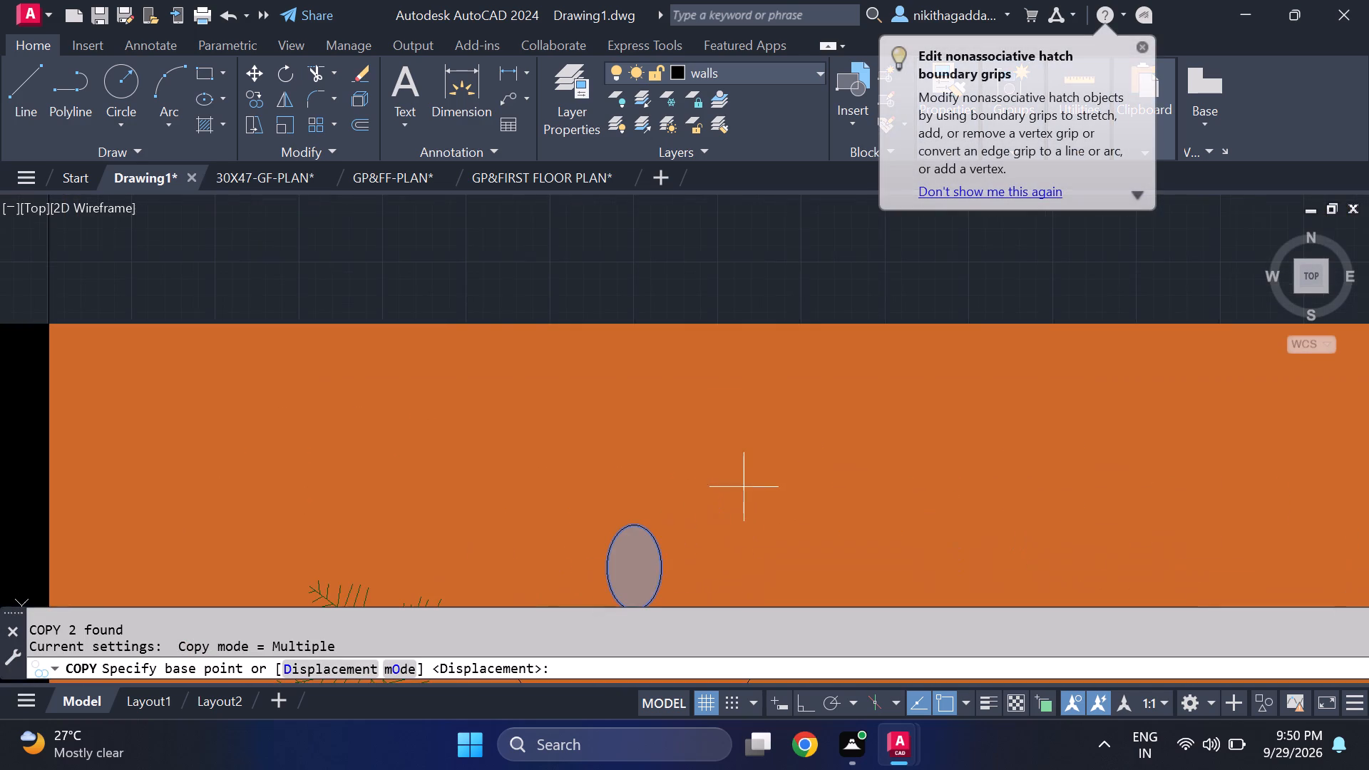
click(633, 565)
scroll(478, 308, down, 1)
middle_drag(498, 332, 664, 552)
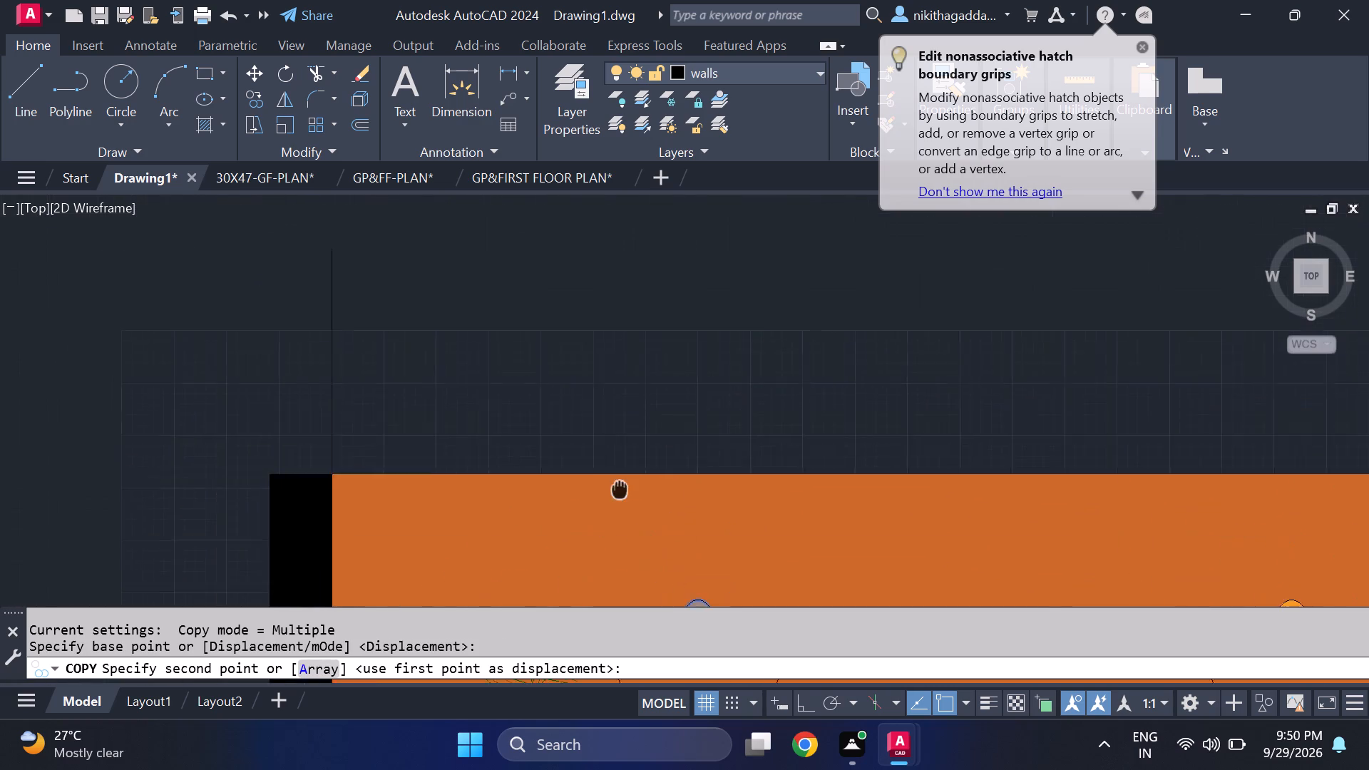
middle_drag(664, 552, 672, 561)
scroll(595, 407, down, 2)
middle_drag(563, 329, 632, 454)
scroll(568, 351, up, 3)
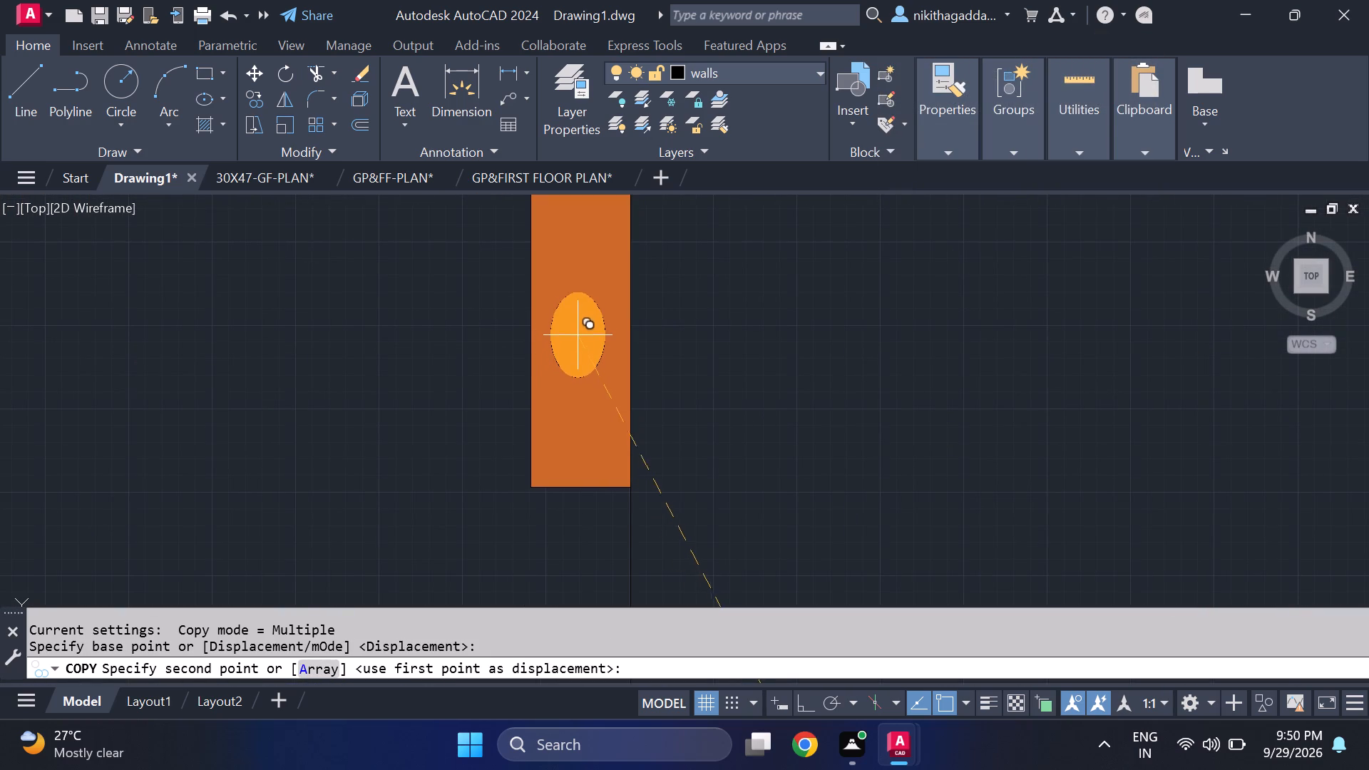
click(578, 324)
scroll(772, 354, down, 5)
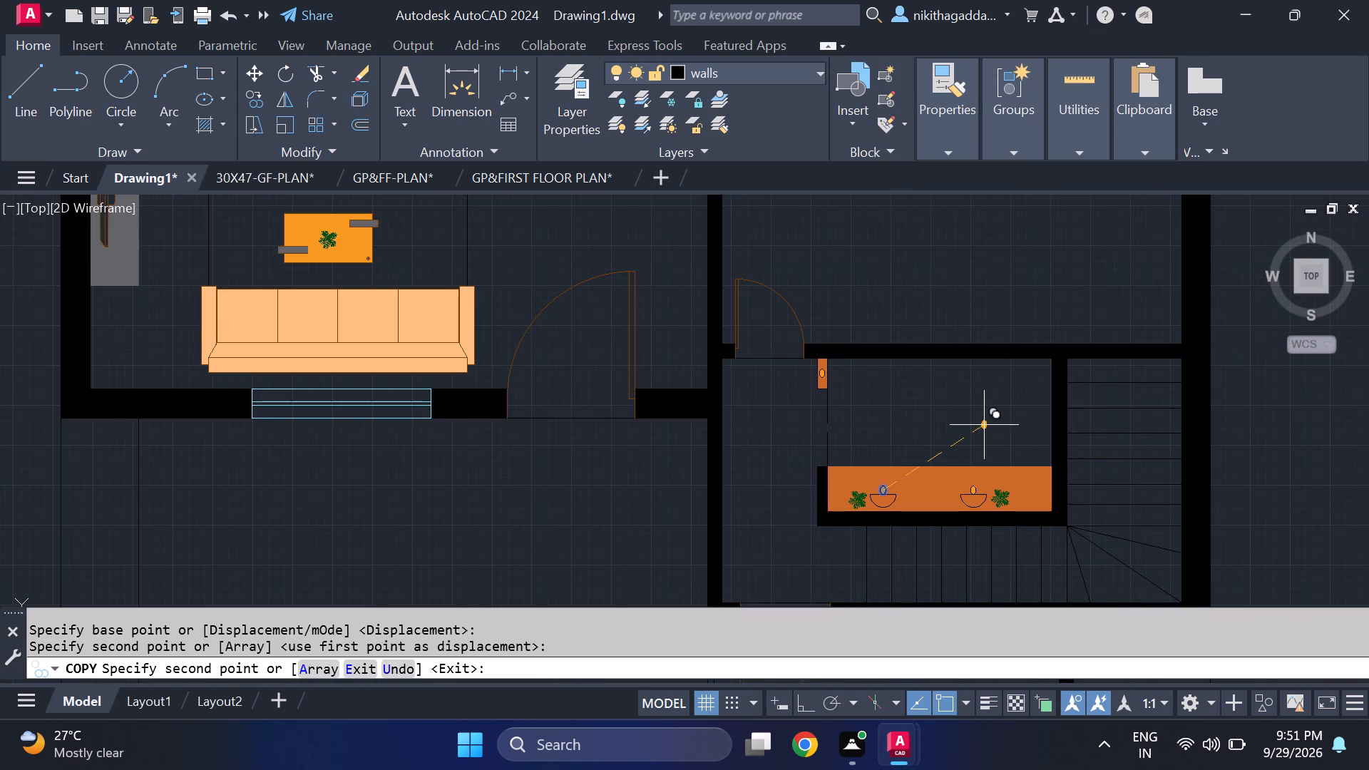
key(Escape)
Look over the floor plan from the small room and living area up to the dining area, kitchen and toilets.
scroll(978, 421, down, 3)
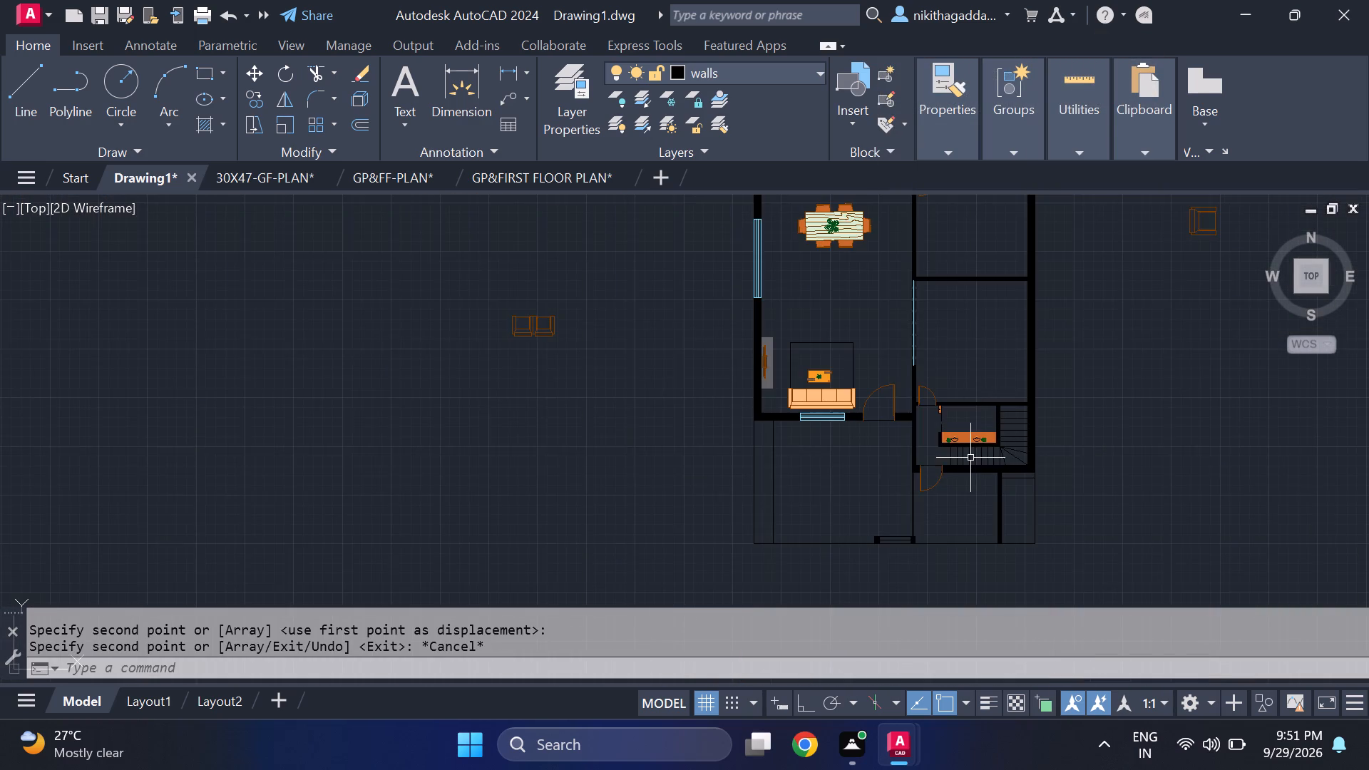
scroll(970, 456, up, 2)
scroll(1002, 472, down, 1)
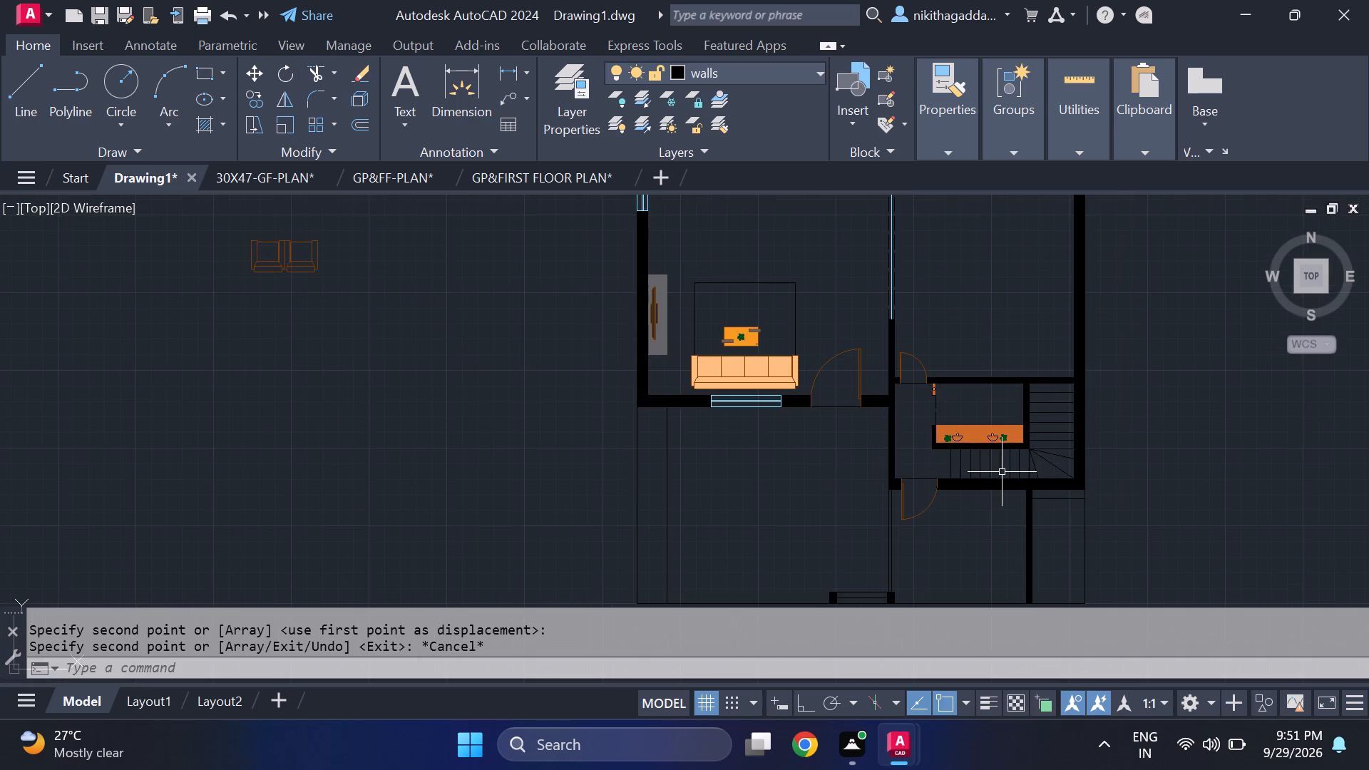
middle_drag(749, 448, 756, 495)
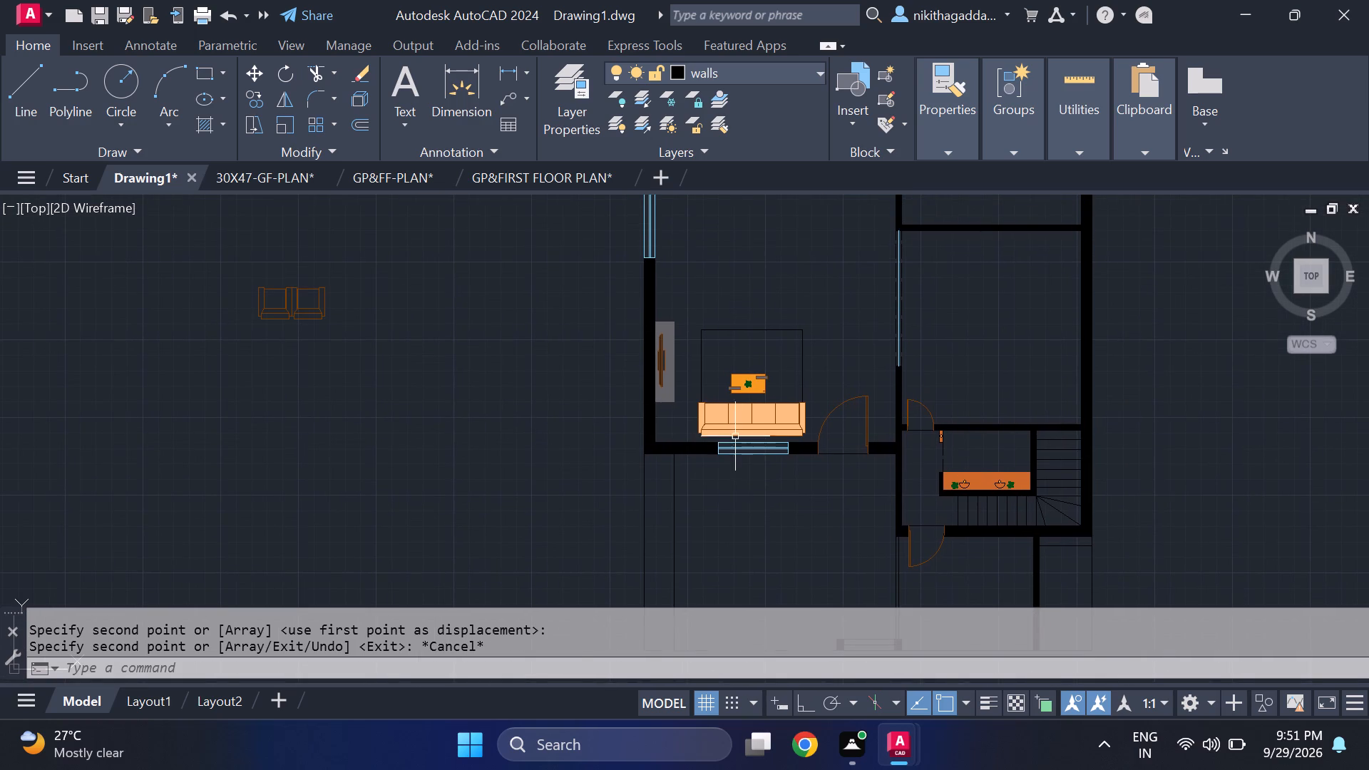
scroll(735, 436, up, 2)
scroll(736, 436, down, 4)
scroll(759, 376, up, 3)
middle_drag(755, 394, 781, 531)
scroll(783, 534, down, 1)
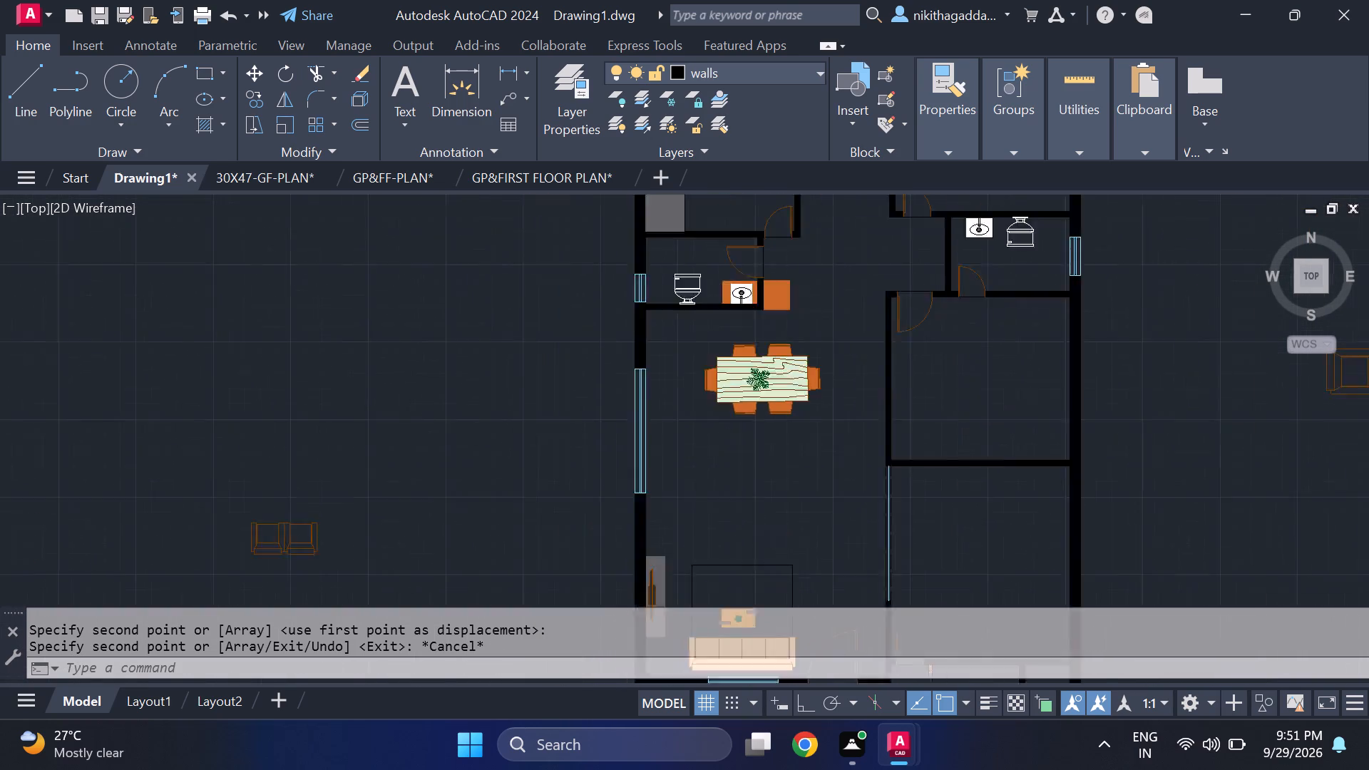
scroll(783, 535, down, 2)
scroll(774, 476, up, 4)
middle_drag(785, 481, 678, 651)
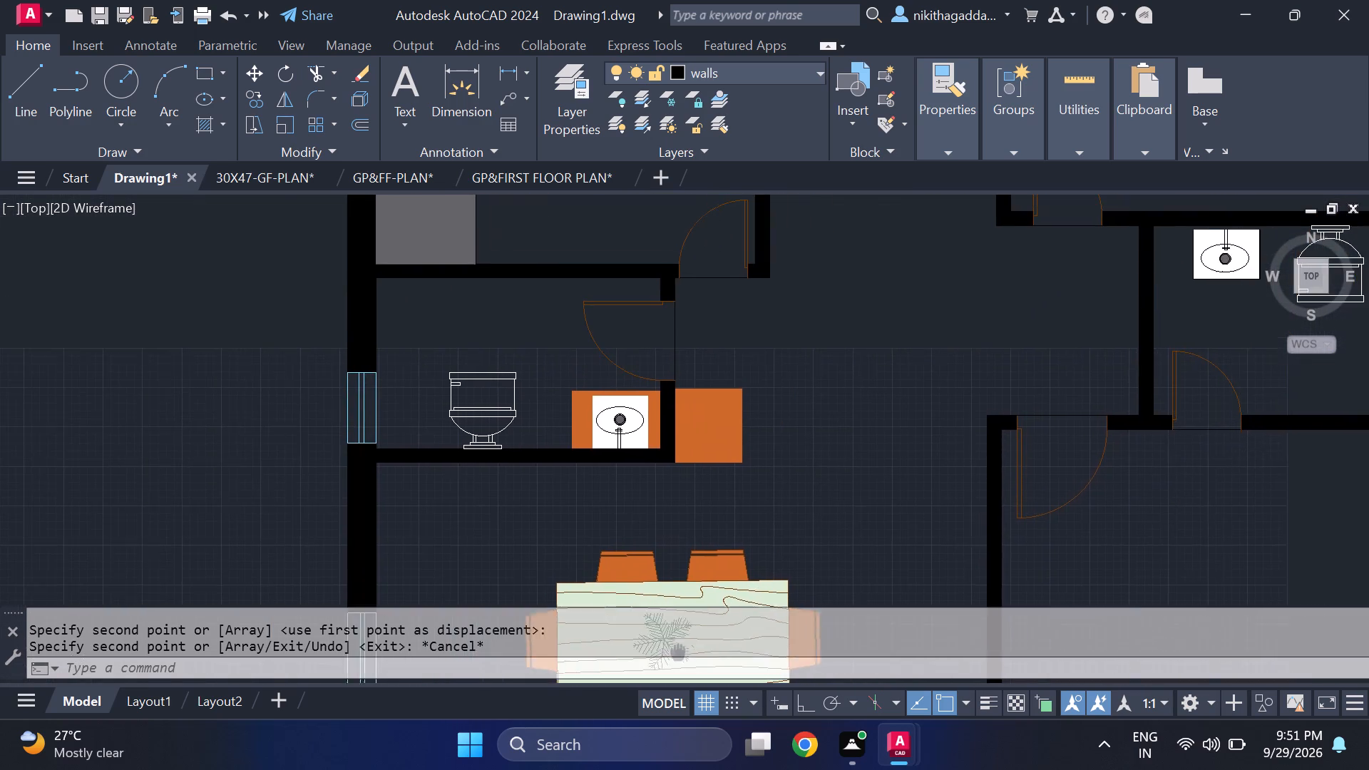
middle_drag(678, 651, 678, 650)
scroll(702, 512, down, 2)
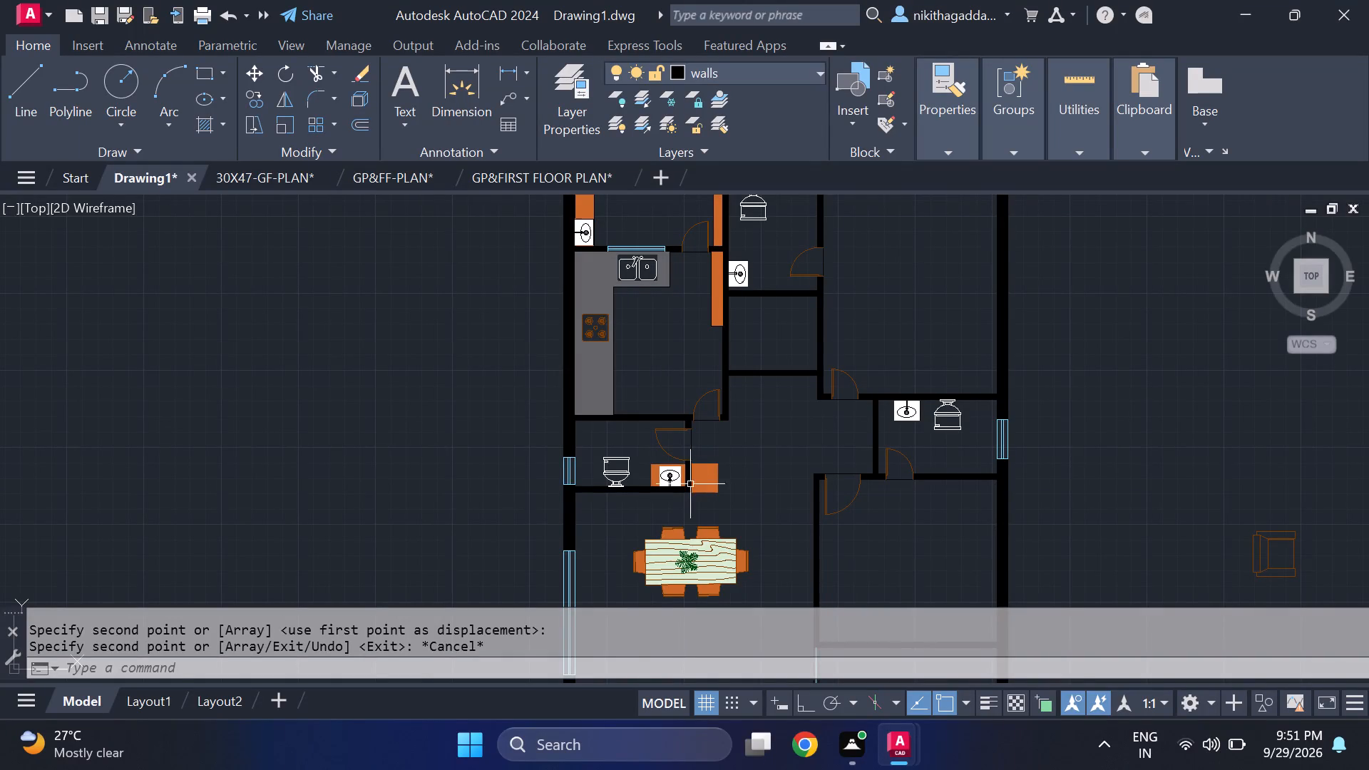
Look over the floor plan's kitchen, toilets, dining area and the still unfurnished bedrooms.
middle_drag(704, 513, 715, 461)
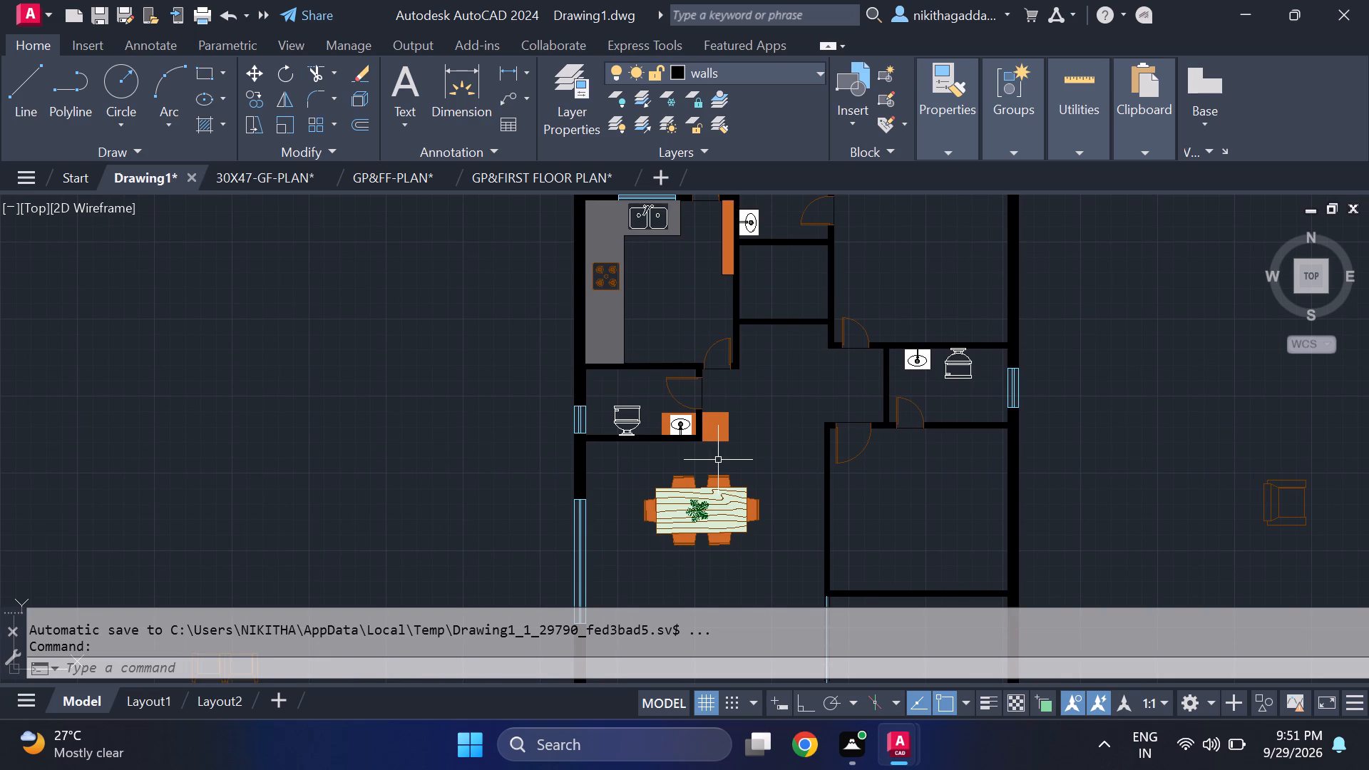
scroll(684, 426, up, 1)
middle_drag(684, 426, 713, 471)
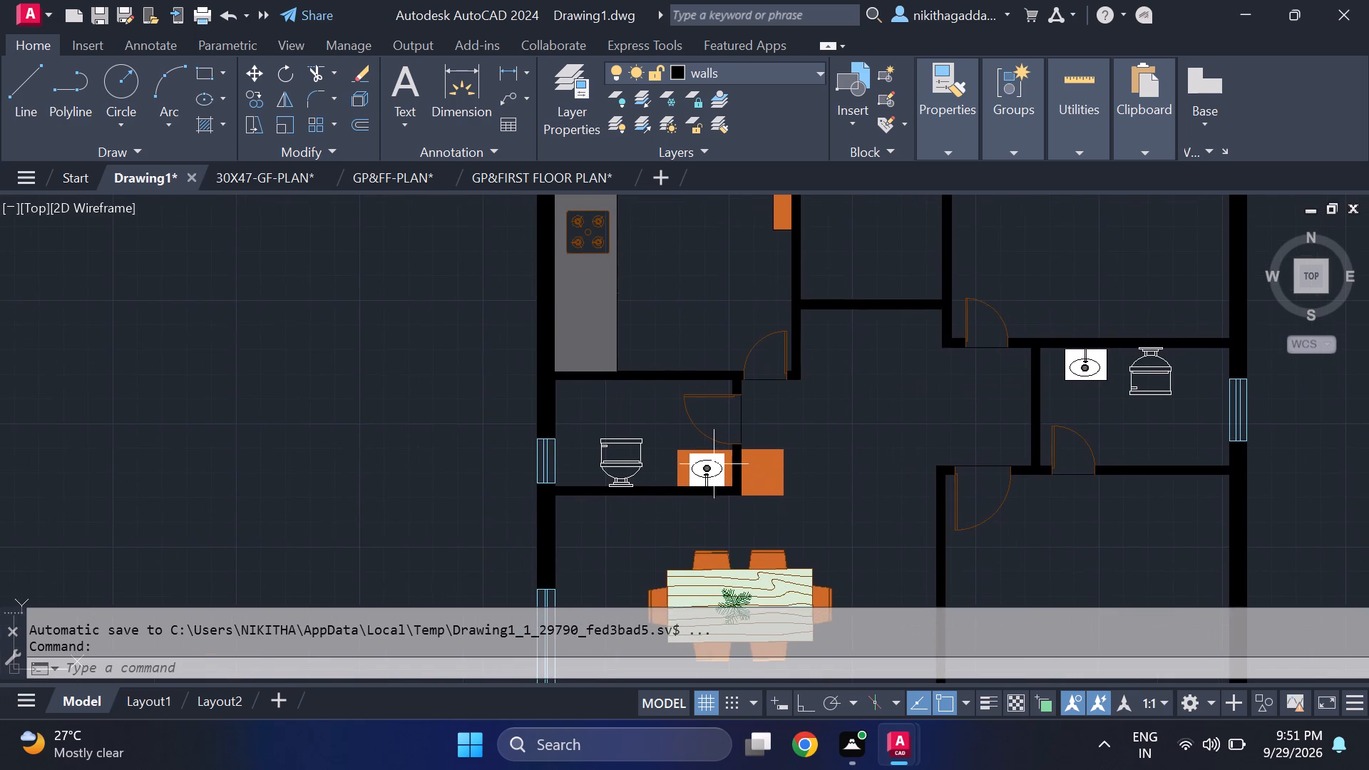
scroll(725, 472, down, 2)
middle_drag(829, 439, 823, 485)
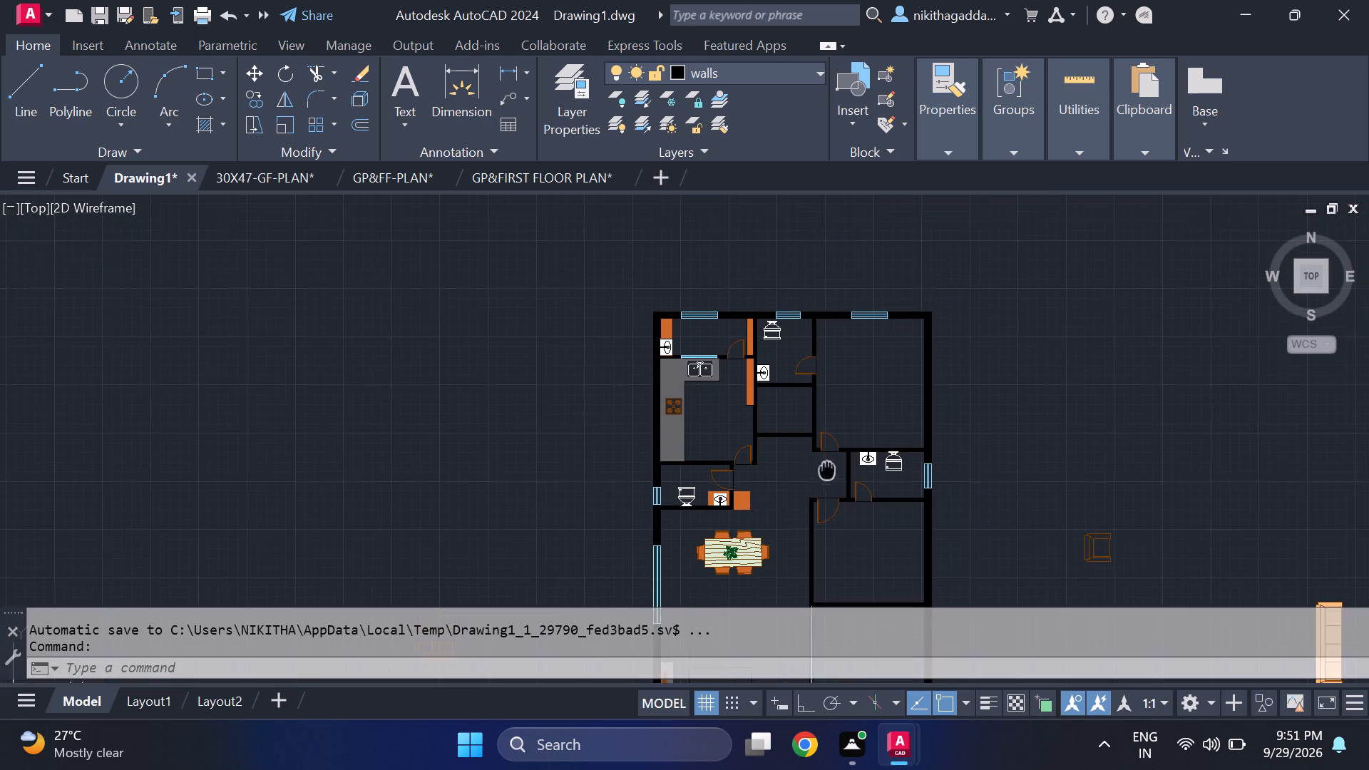
middle_drag(823, 485, 822, 522)
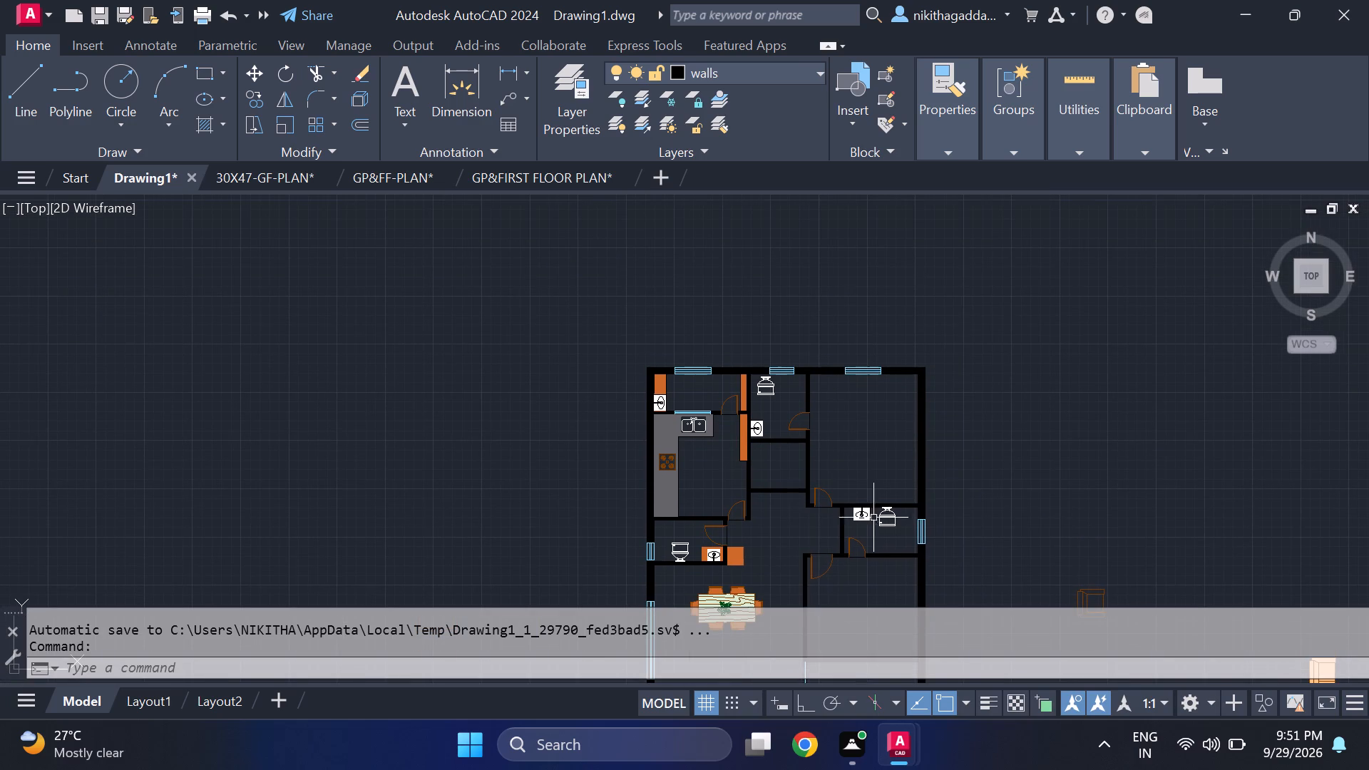
middle_drag(865, 508, 863, 389)
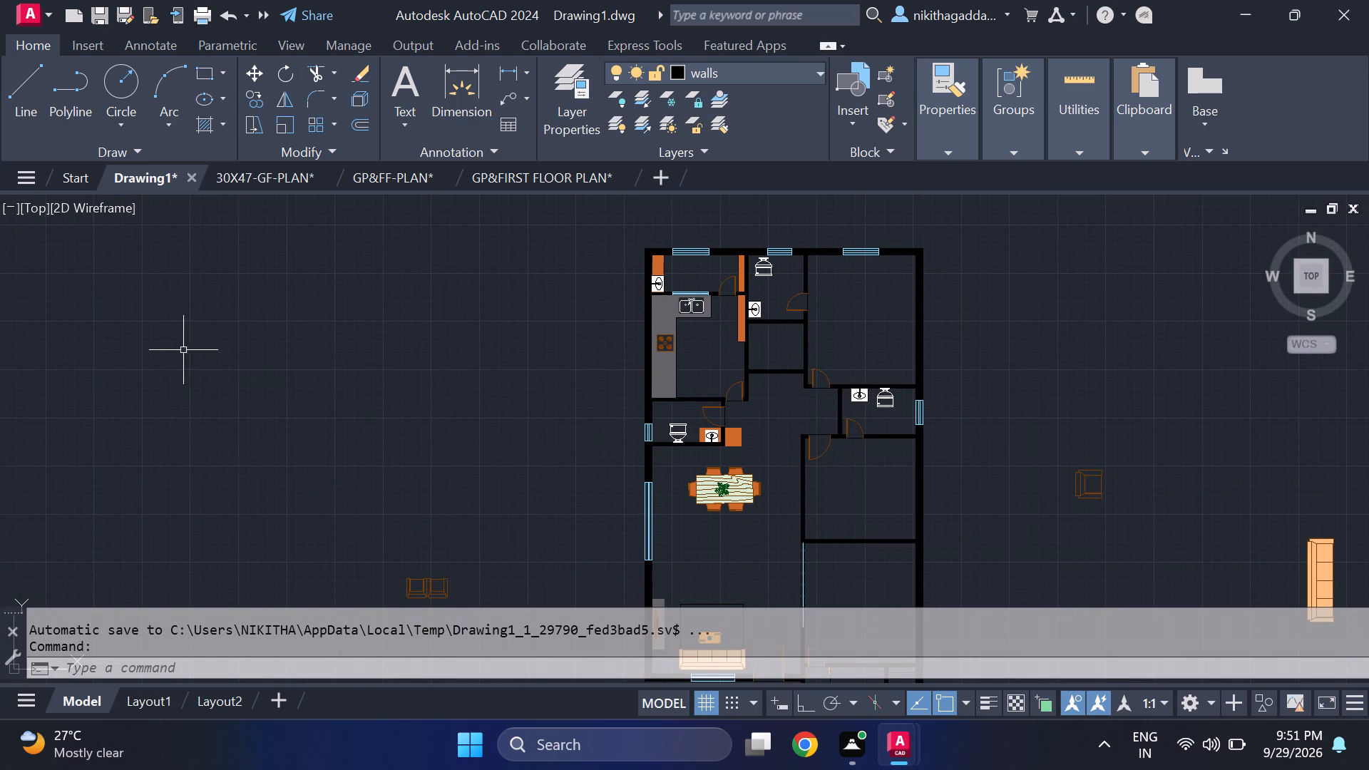
middle_drag(571, 237, 573, 298)
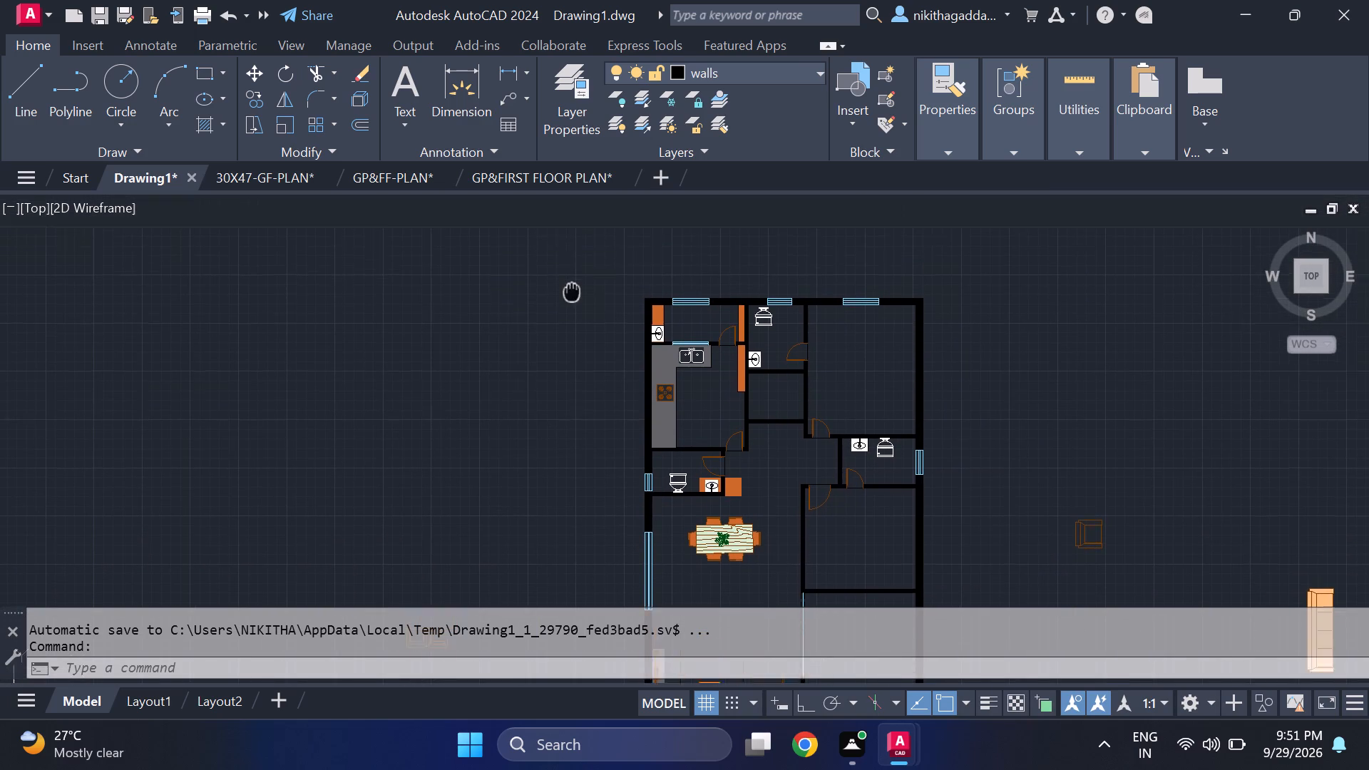
middle_drag(573, 298, 556, 321)
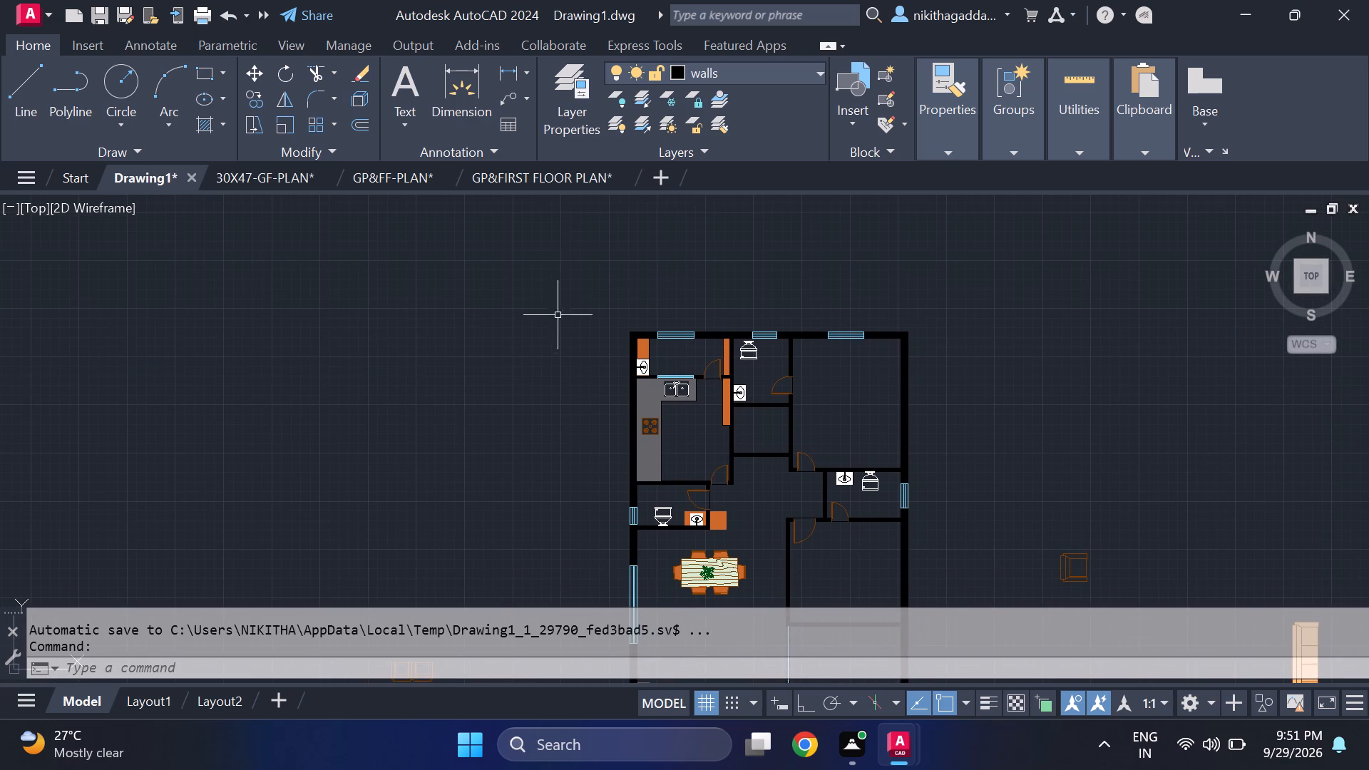
Switch to the GP&FIRST FLOOR PLAN drawing and examine how its bedrooms and wardrobes are furnished.
click(534, 178)
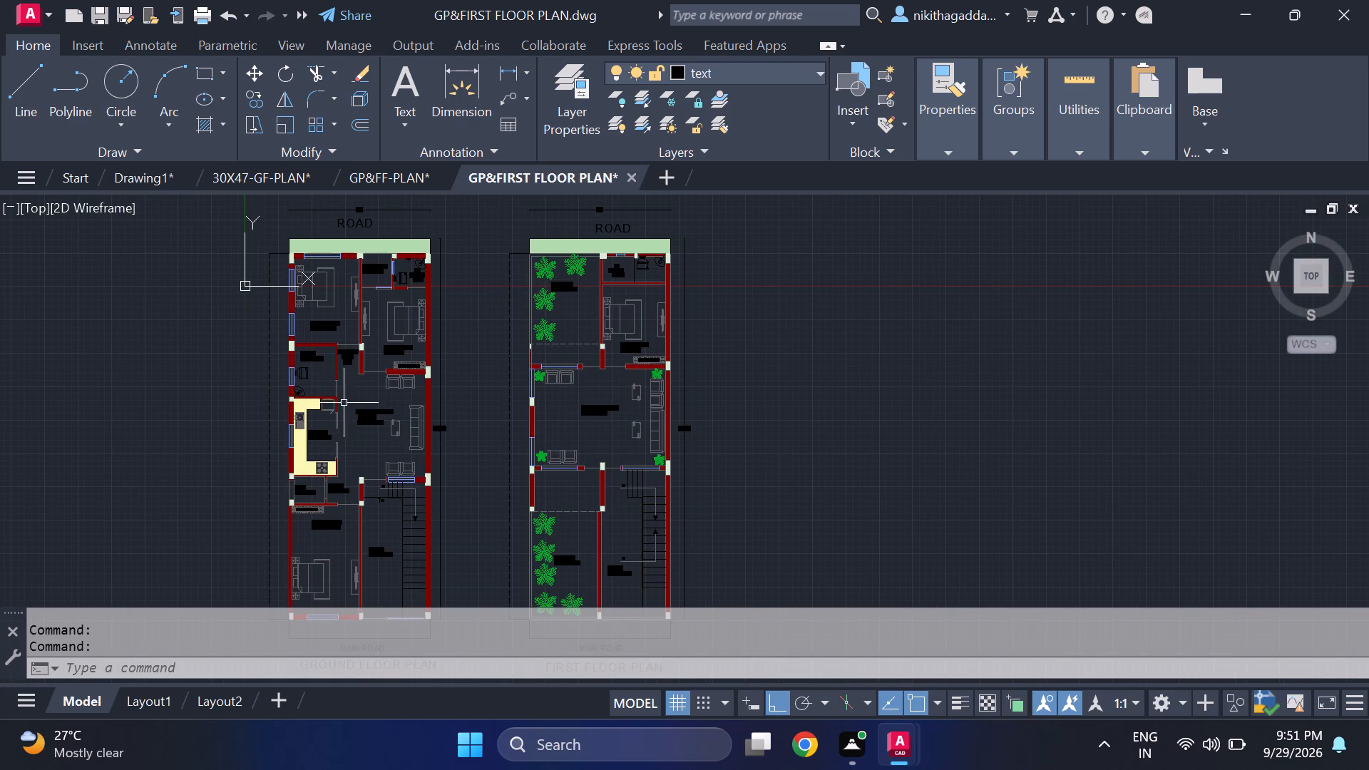
scroll(347, 471, up, 2)
scroll(339, 428, down, 2)
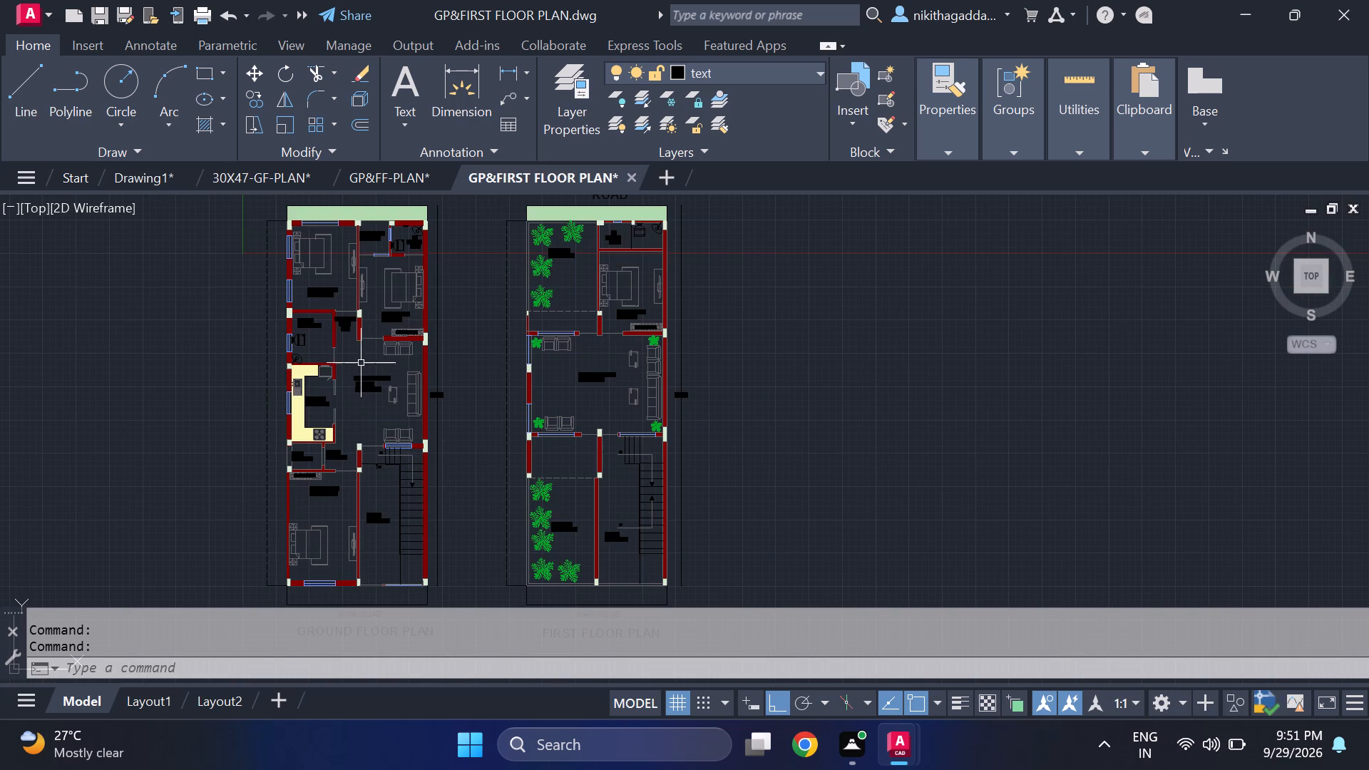
scroll(362, 260, up, 2)
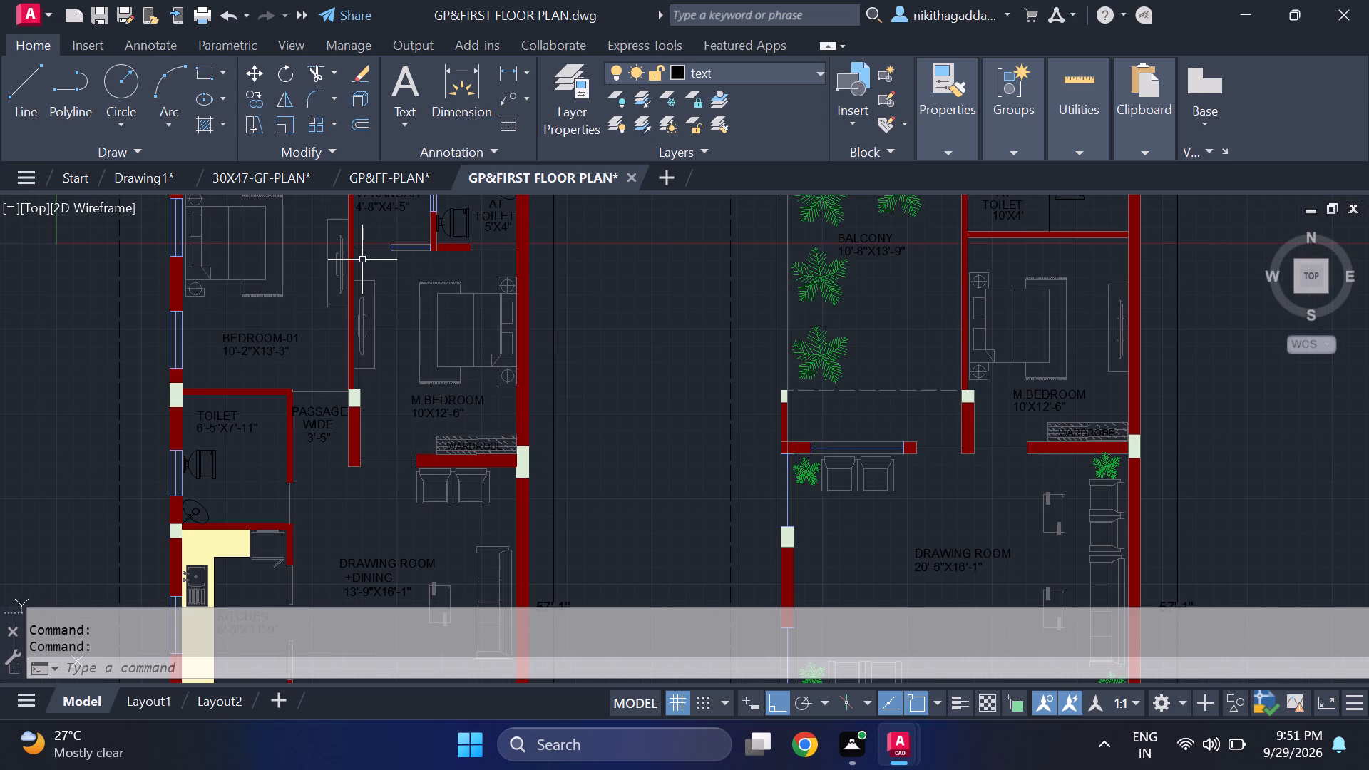
Switch to the 30X47-GF-PLAN drawing and examine its room furniture, down to the wardrobe in the 13'0" X 12'0" bedroom.
click(264, 185)
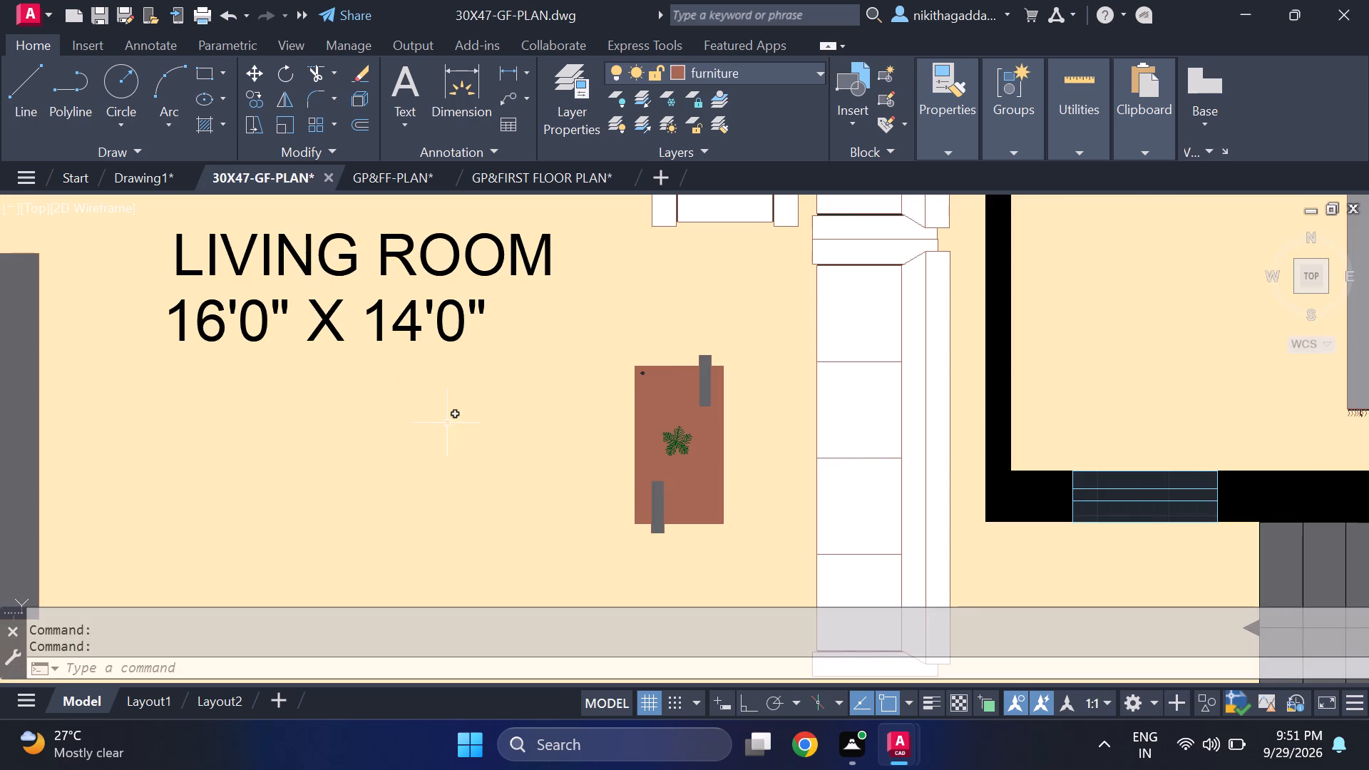
scroll(458, 443, down, 5)
scroll(508, 419, up, 3)
scroll(547, 451, down, 2)
middle_drag(547, 367, 489, 258)
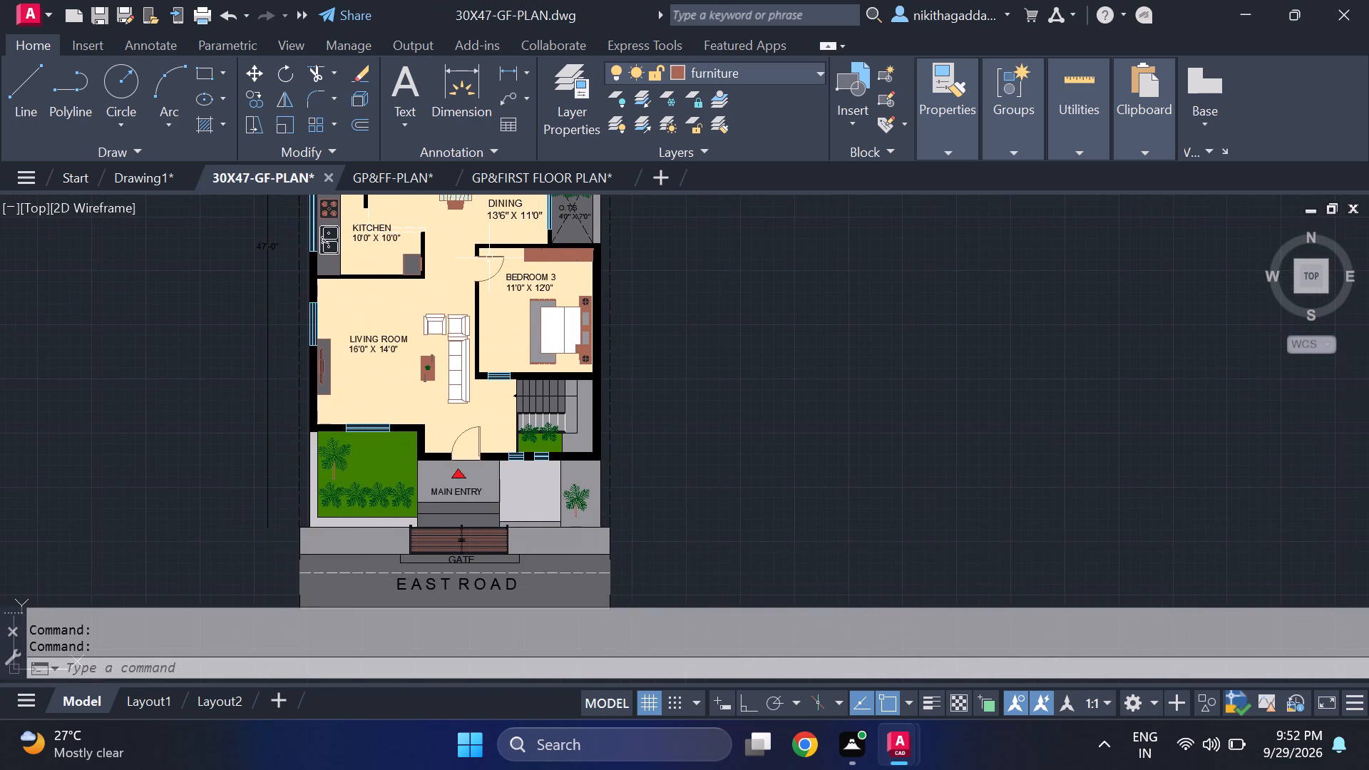
middle_drag(533, 397, 598, 535)
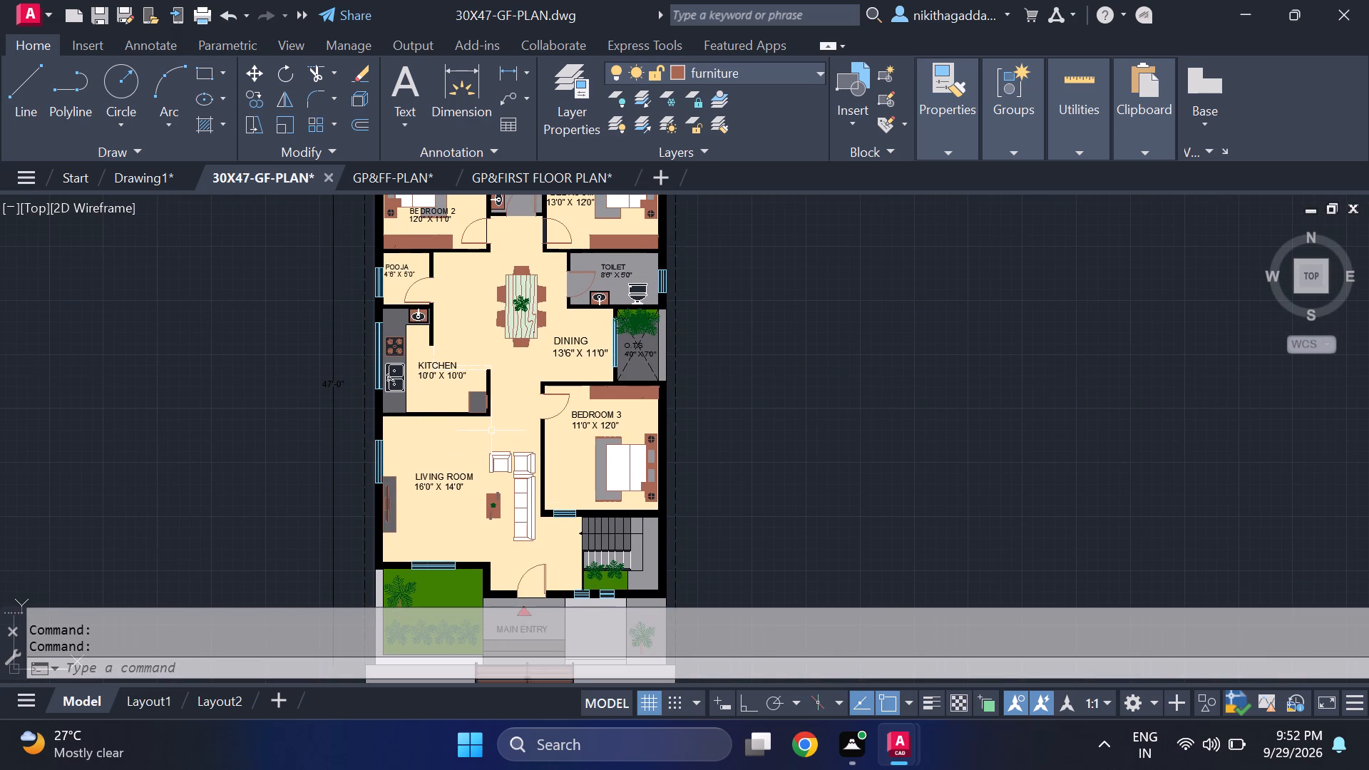
middle_drag(481, 450, 499, 521)
scroll(622, 303, up, 2)
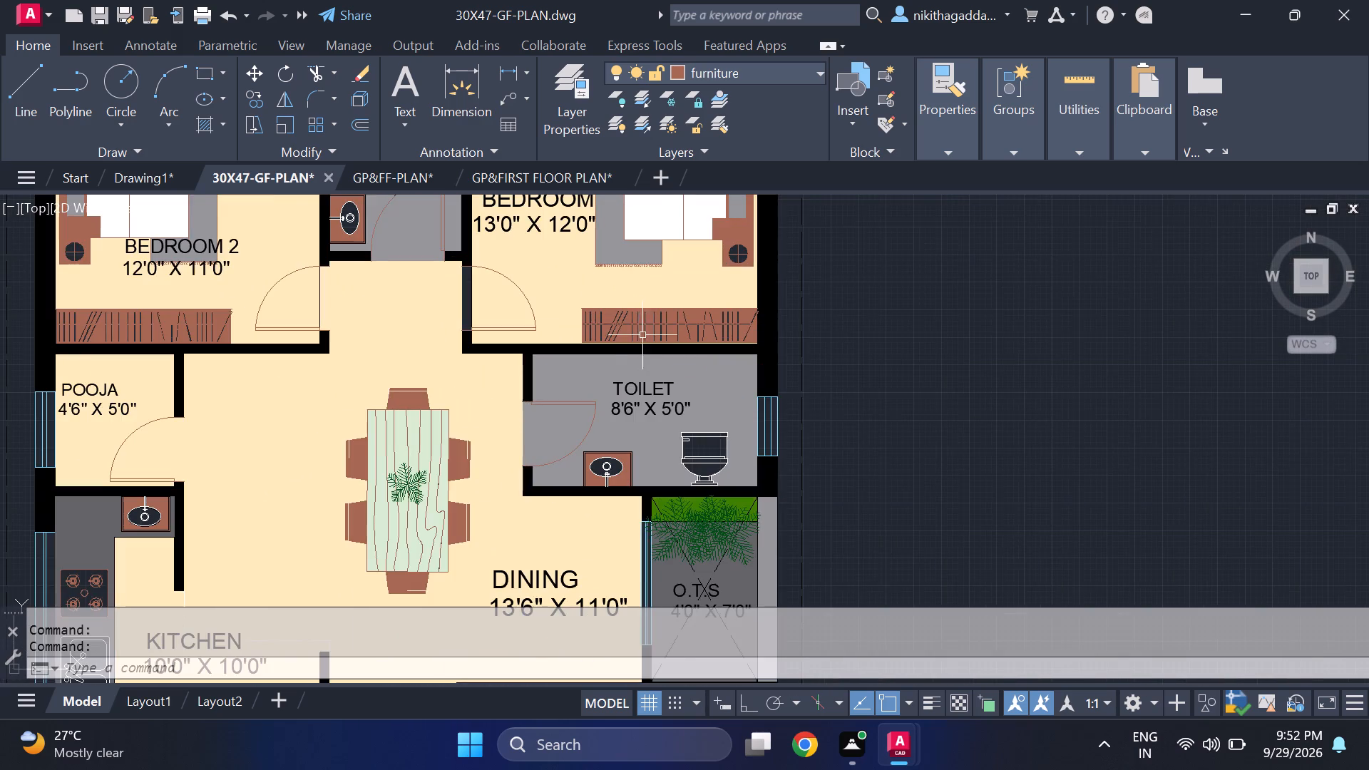
scroll(598, 244, up, 3)
scroll(686, 389, down, 2)
scroll(767, 472, up, 2)
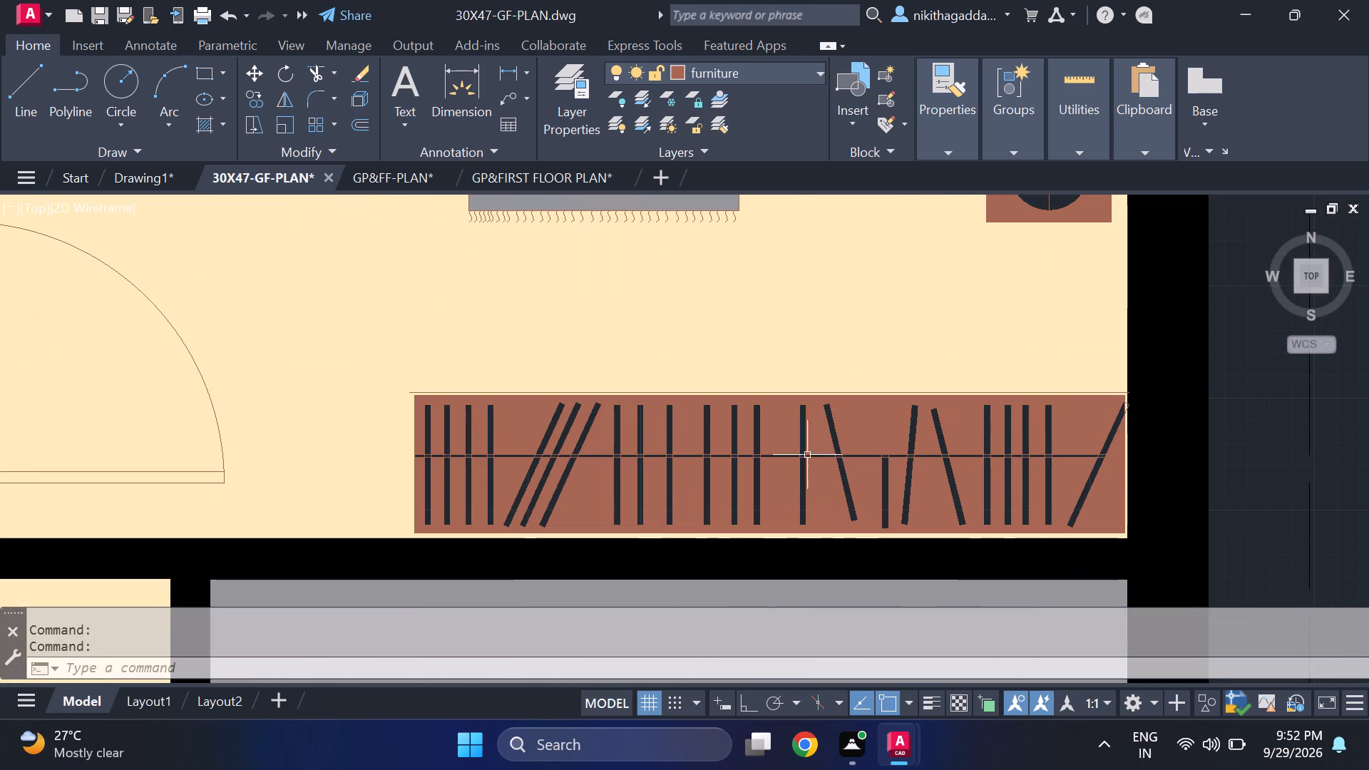
Copy the whole wardrobe above the toilet in the 13'0" X 12'0" bedroom, including its fill and hanger strips, to the clipboard.
drag(1079, 407, 1053, 418)
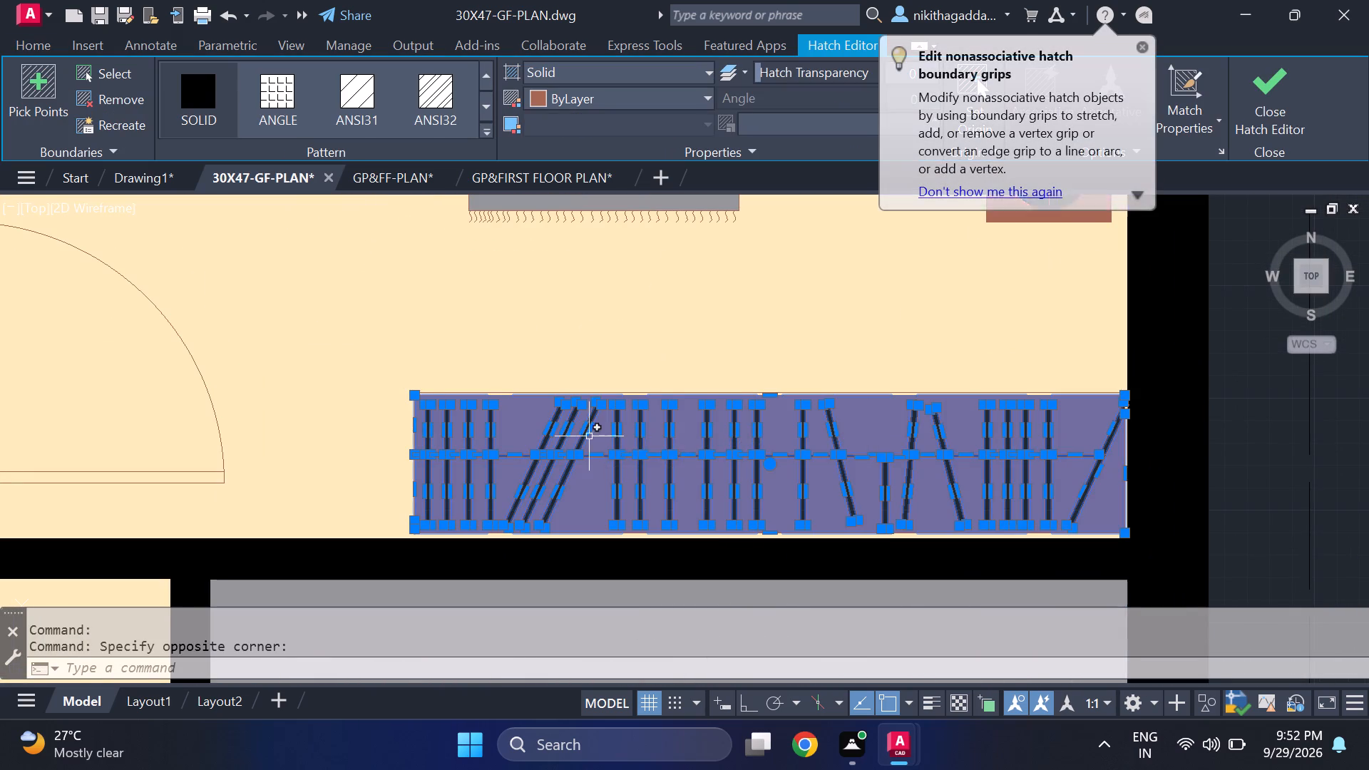
scroll(589, 436, up, 3)
scroll(508, 502, up, 2)
click(516, 476)
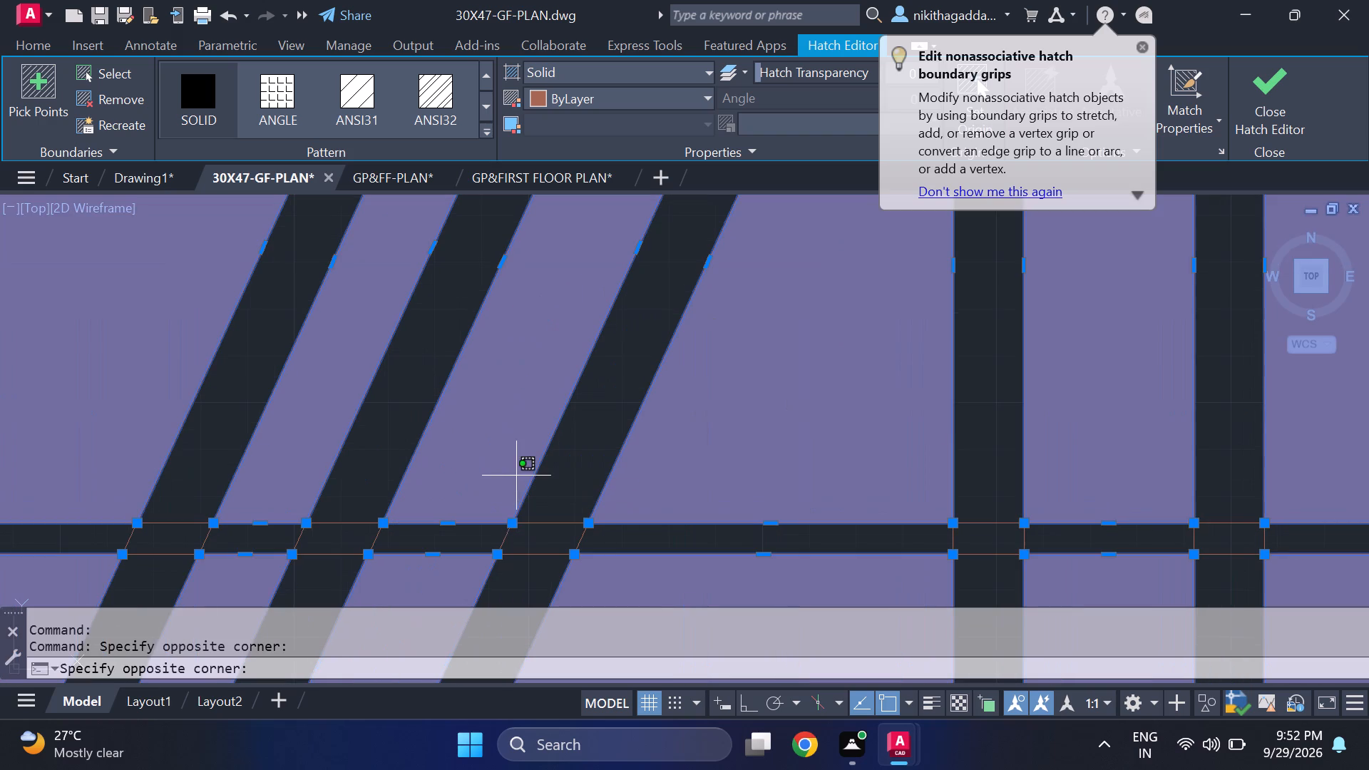
click(62, 553)
click(154, 524)
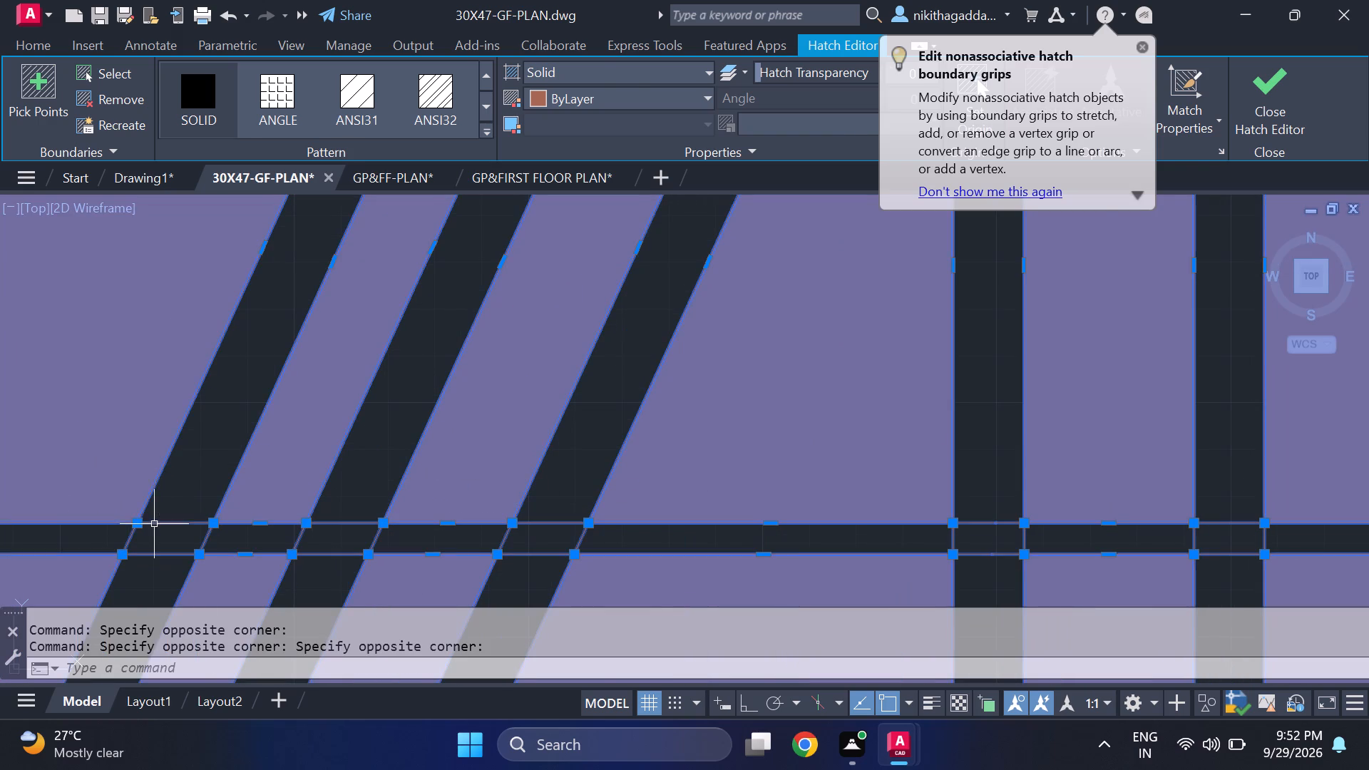
scroll(340, 500, down, 5)
scroll(674, 575, up, 2)
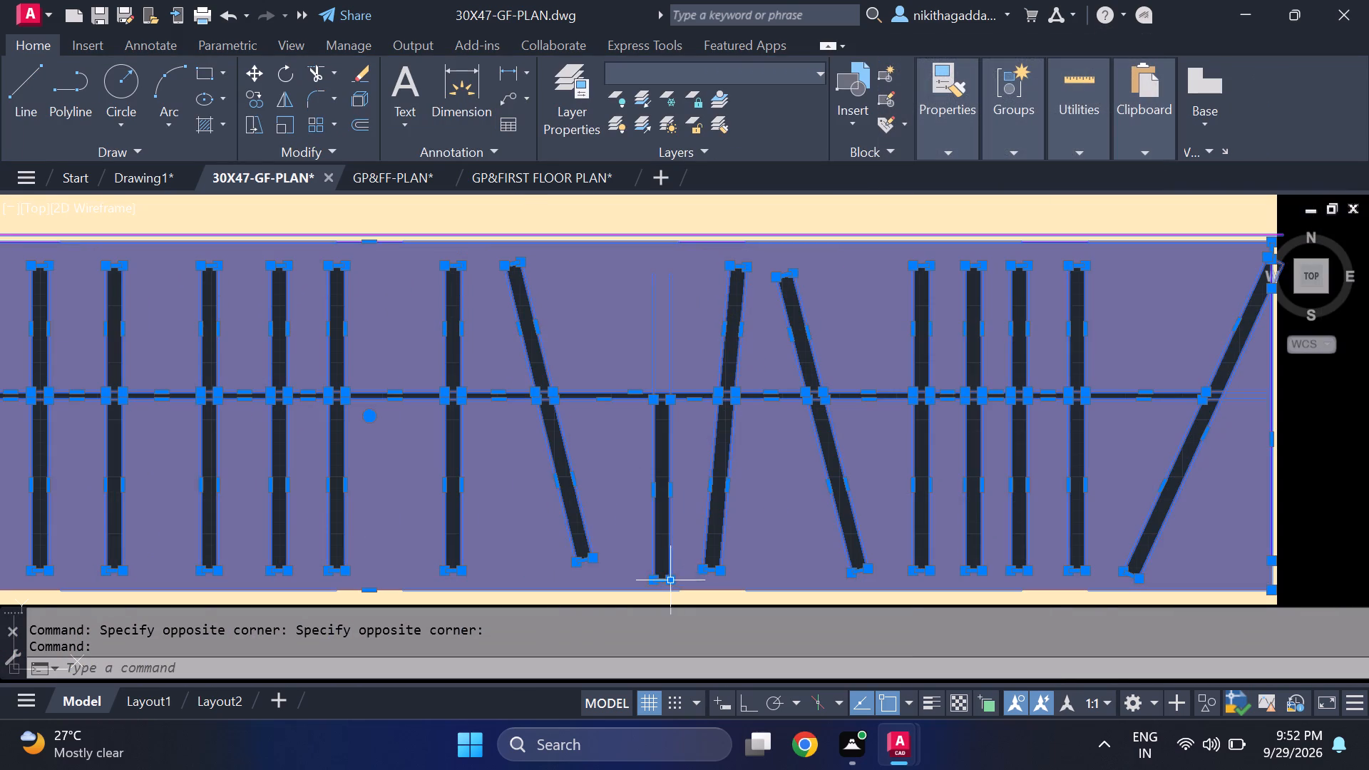
middle_drag(583, 584, 606, 483)
scroll(453, 503, up, 2)
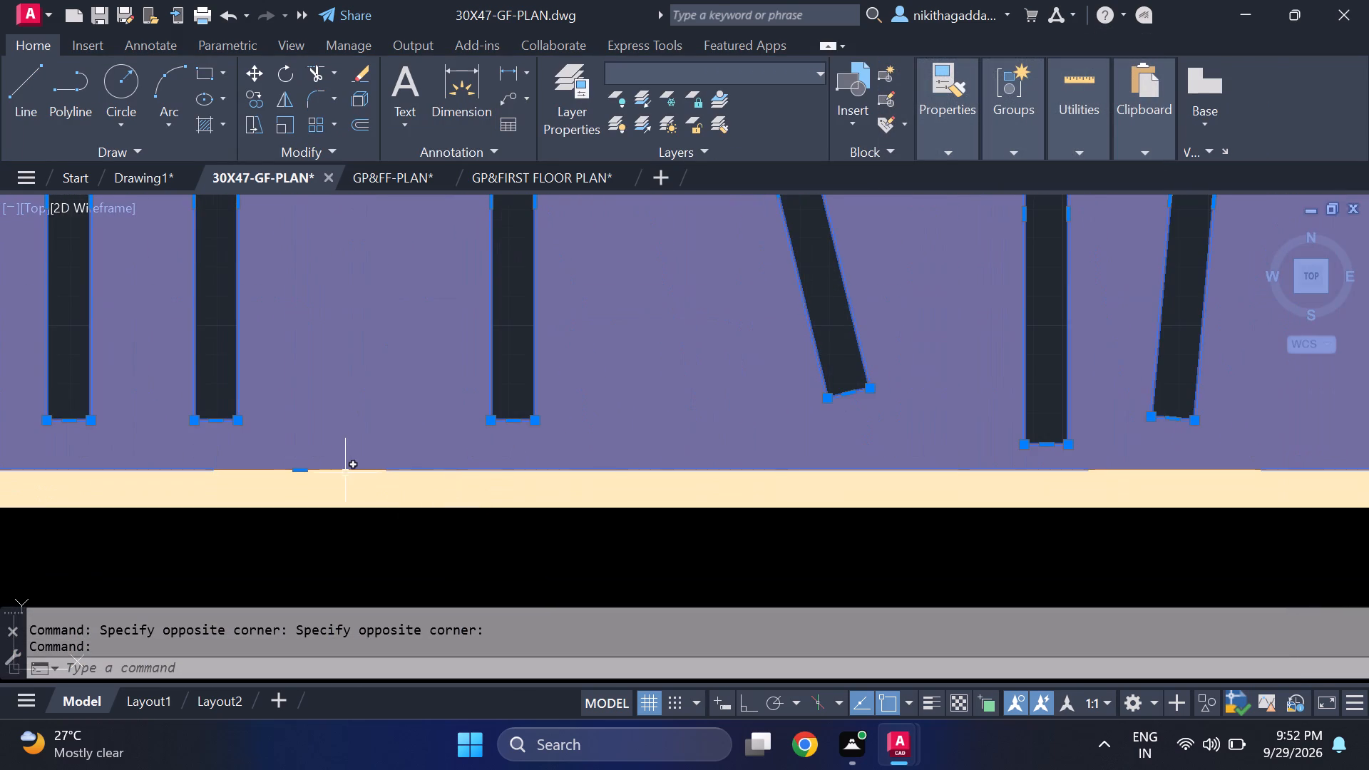
scroll(344, 468, up, 3)
scroll(342, 476, down, 6)
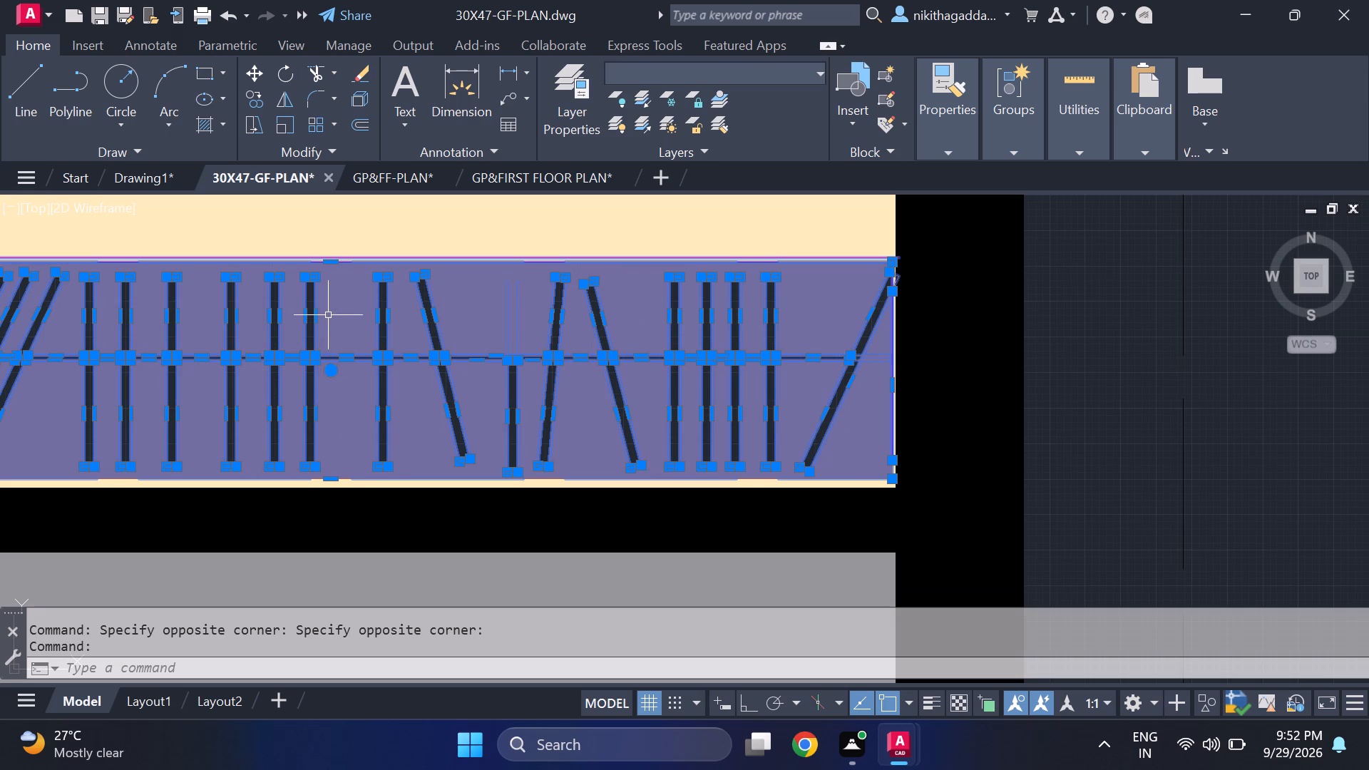
middle_drag(359, 333, 546, 365)
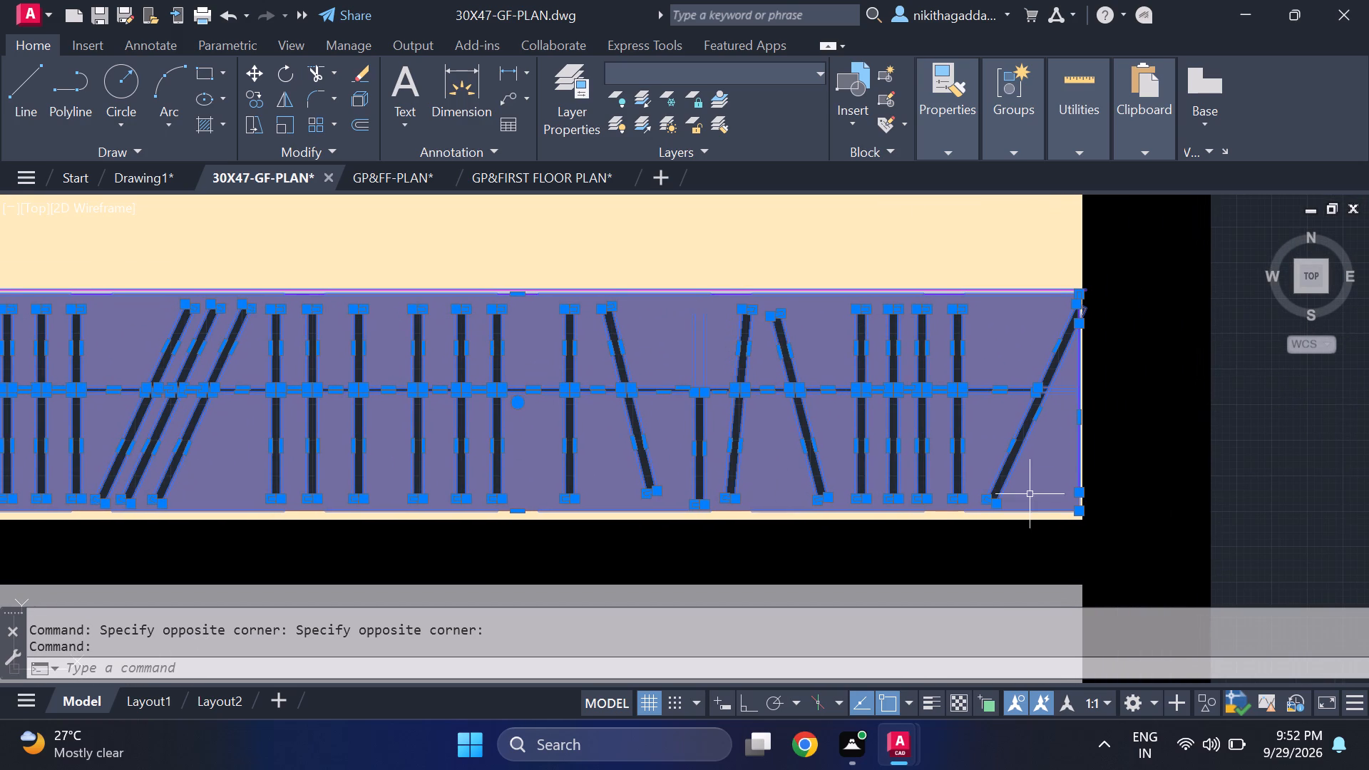
scroll(1081, 503, up, 5)
scroll(1035, 471, down, 5)
middle_drag(1024, 377, 1027, 409)
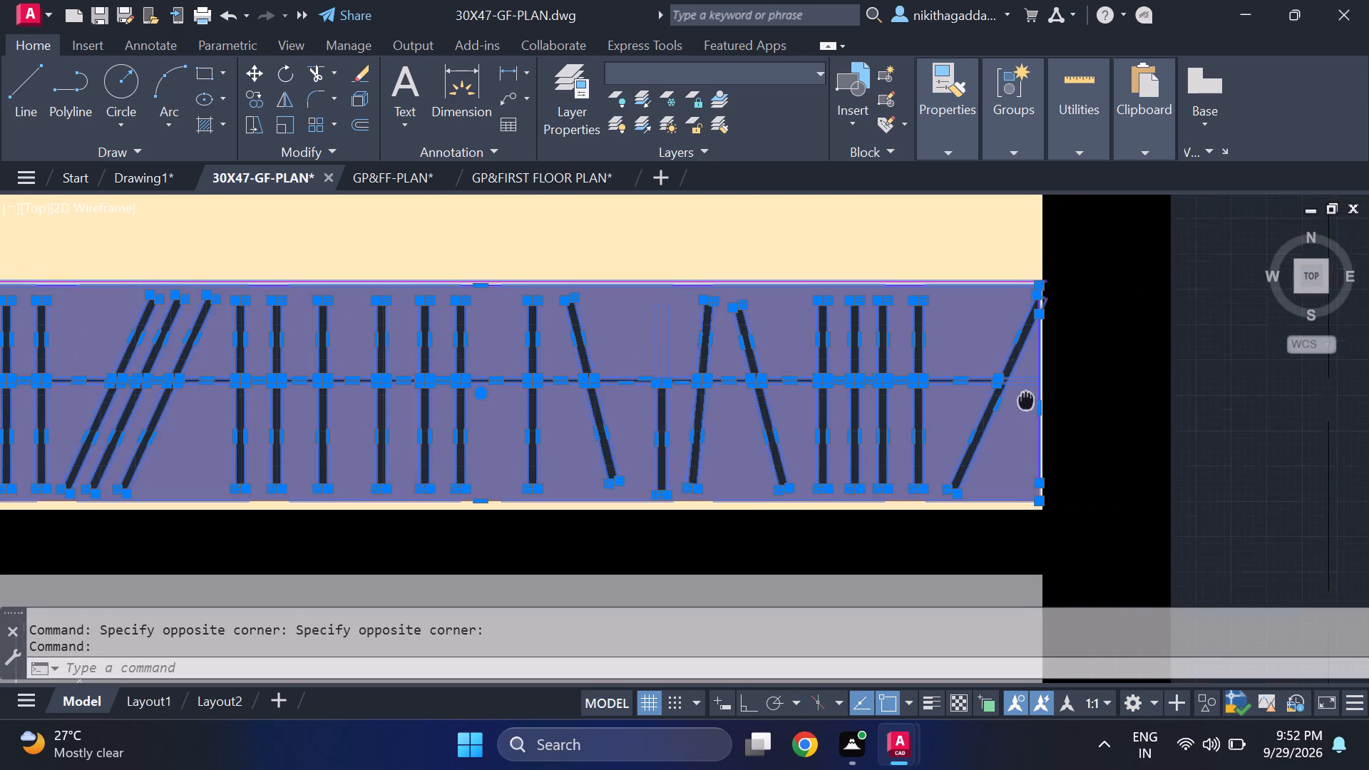
middle_drag(1027, 409, 1040, 428)
scroll(1032, 342, up, 5)
scroll(1032, 342, down, 5)
middle_drag(742, 368, 809, 368)
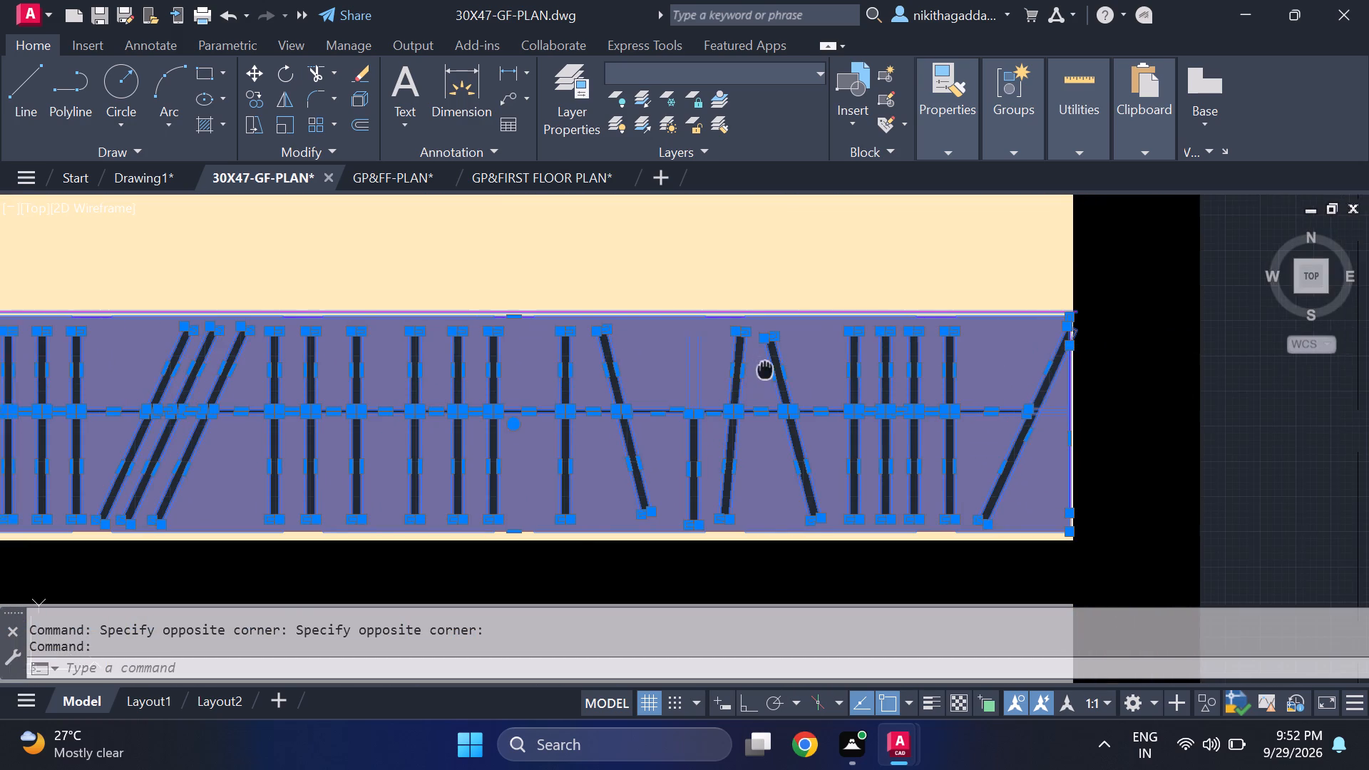
middle_drag(809, 368, 1136, 351)
scroll(516, 458, up, 2)
scroll(493, 463, down, 3)
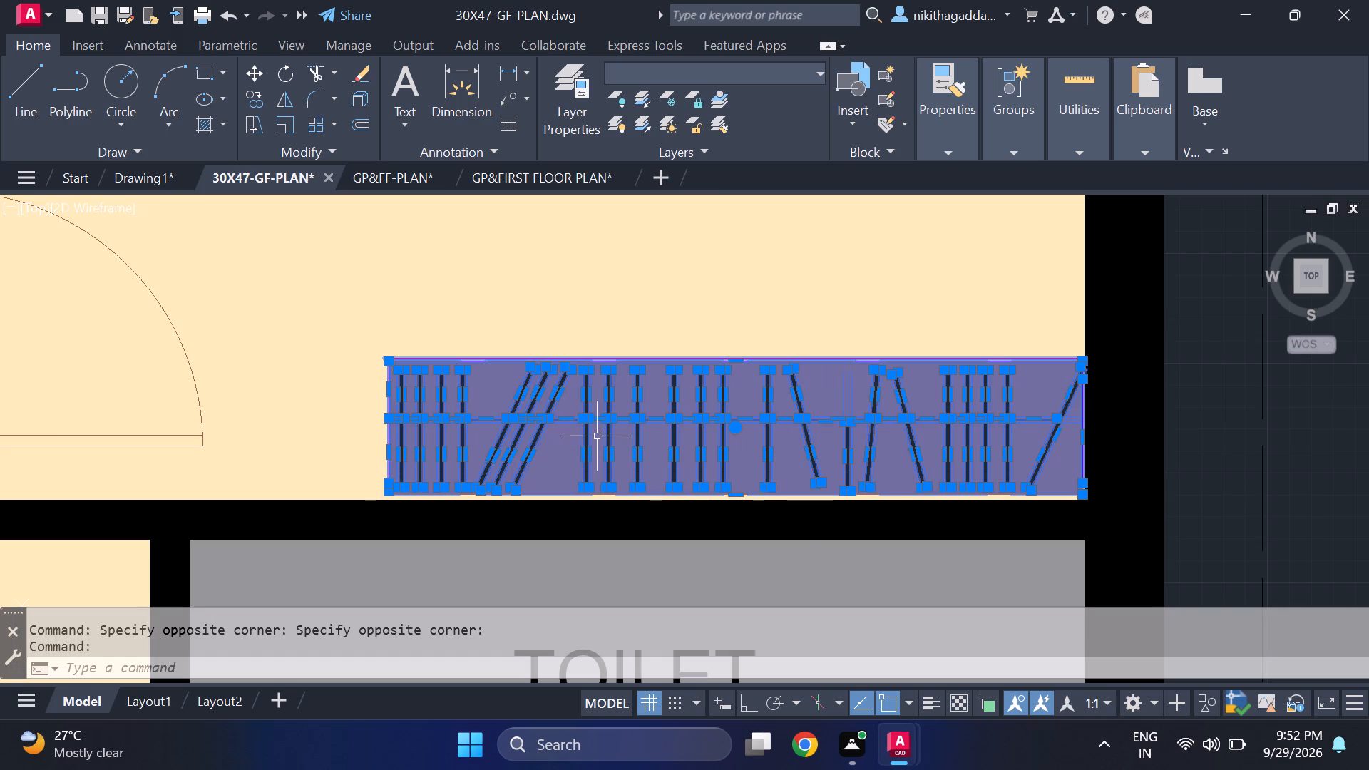
key(ctrl+c)
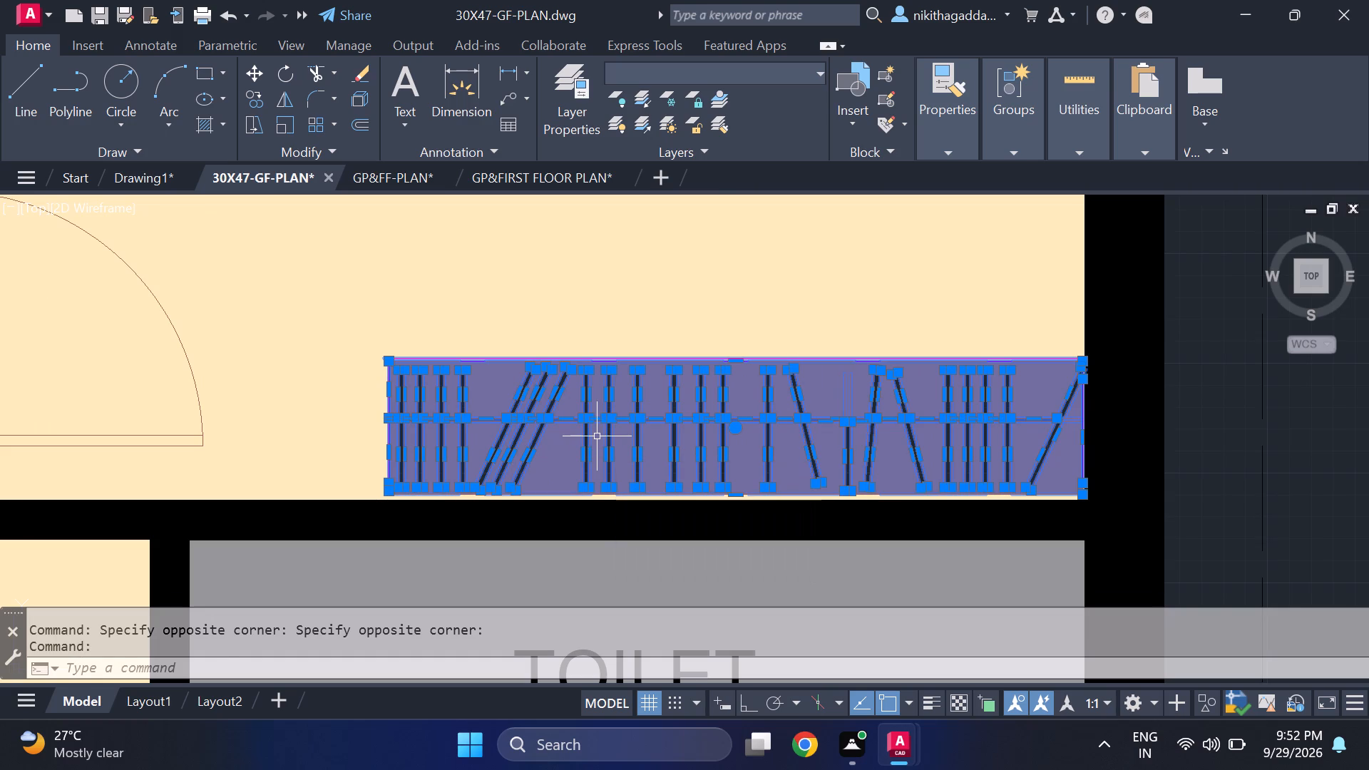
Paste the copied wardrobe into Drawing1, in the empty space to the west of the floor plan.
click(120, 180)
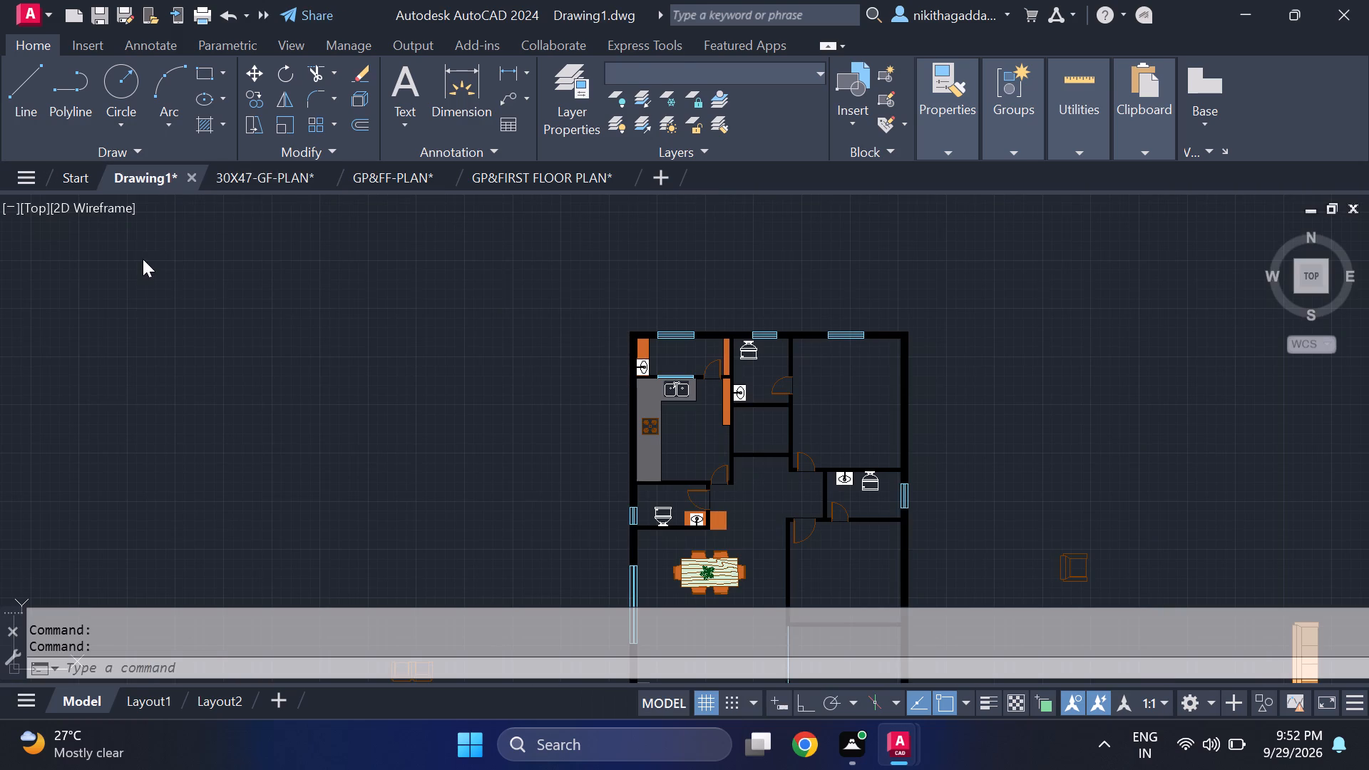
key(ctrl+v)
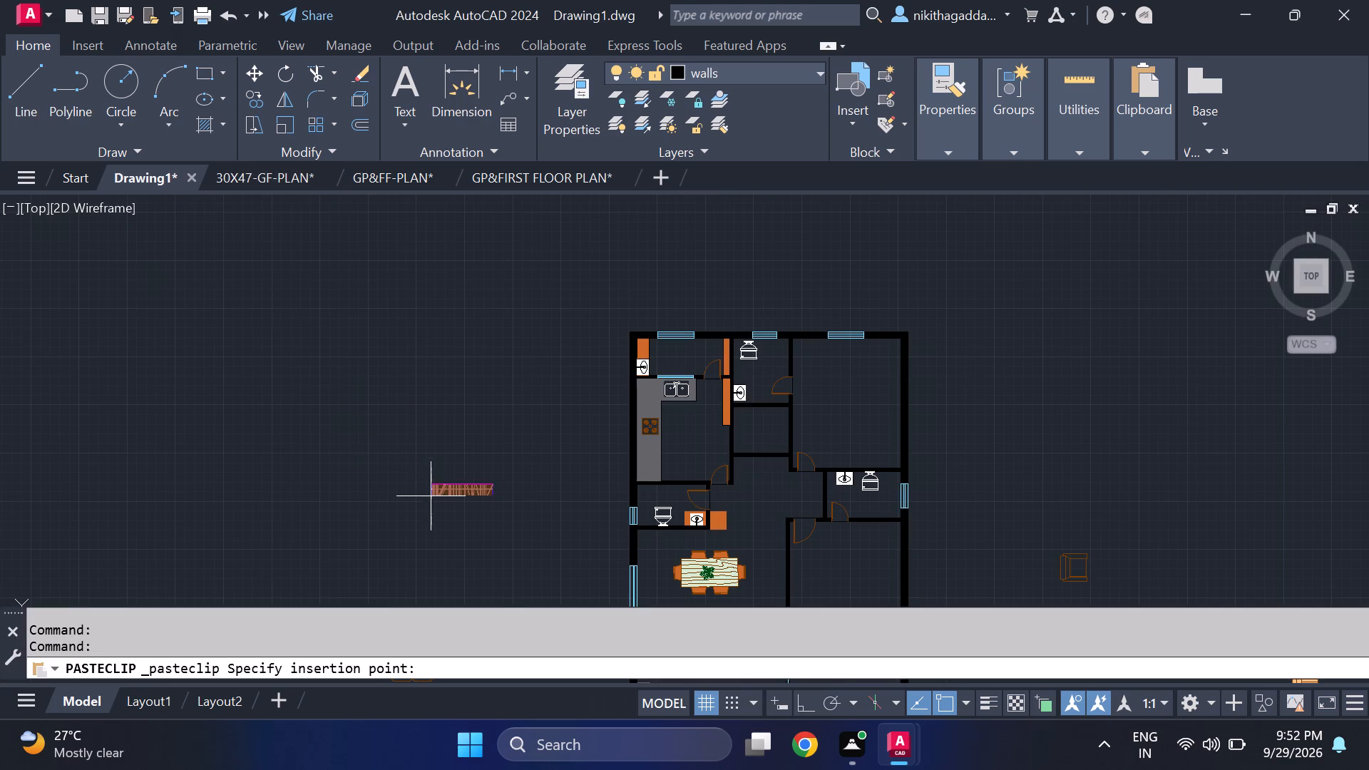
click(441, 484)
key(Escape)
scroll(476, 473, up, 6)
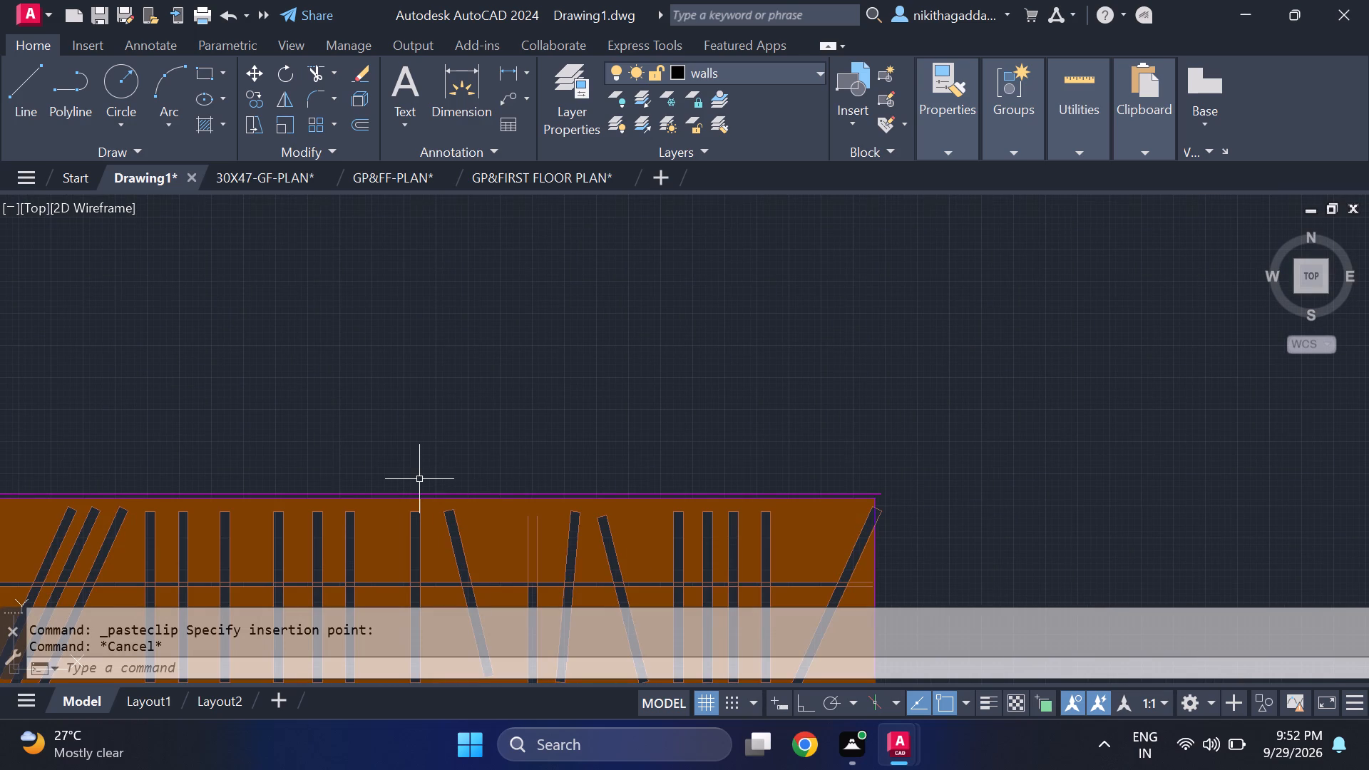
click(405, 494)
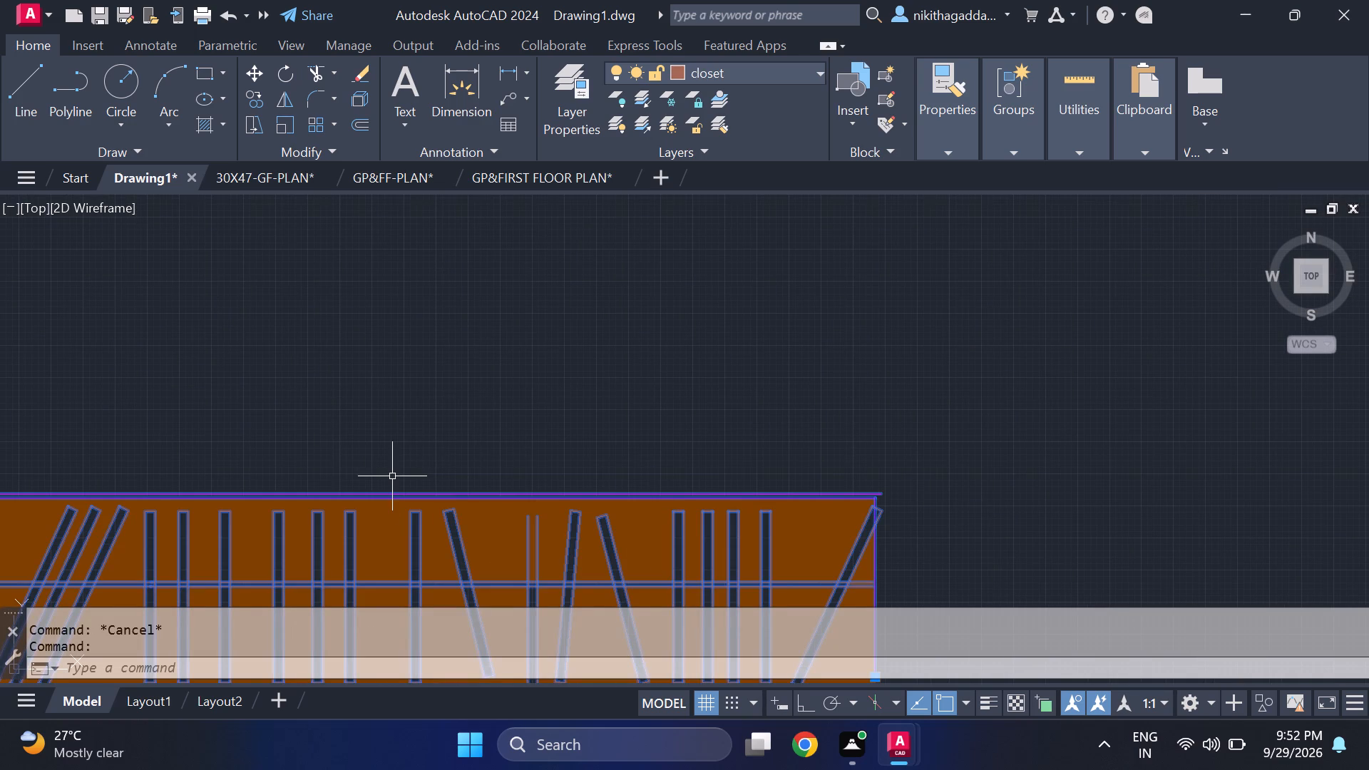
key(Escape)
scroll(391, 484, down, 3)
scroll(311, 517, up, 1)
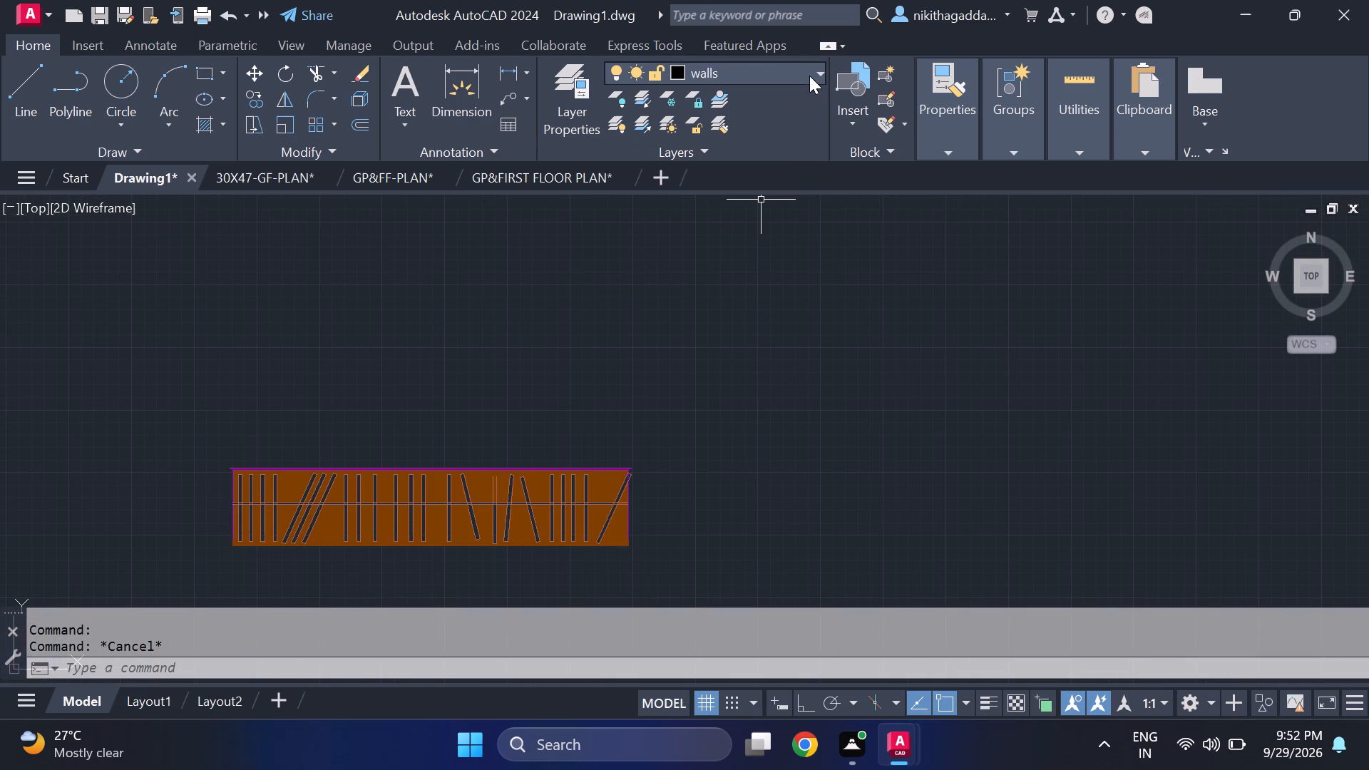
Trace the pasted wardrobe's outer outline with connected lines on the walls layer, up its west side and along its outer north edge.
key(l)
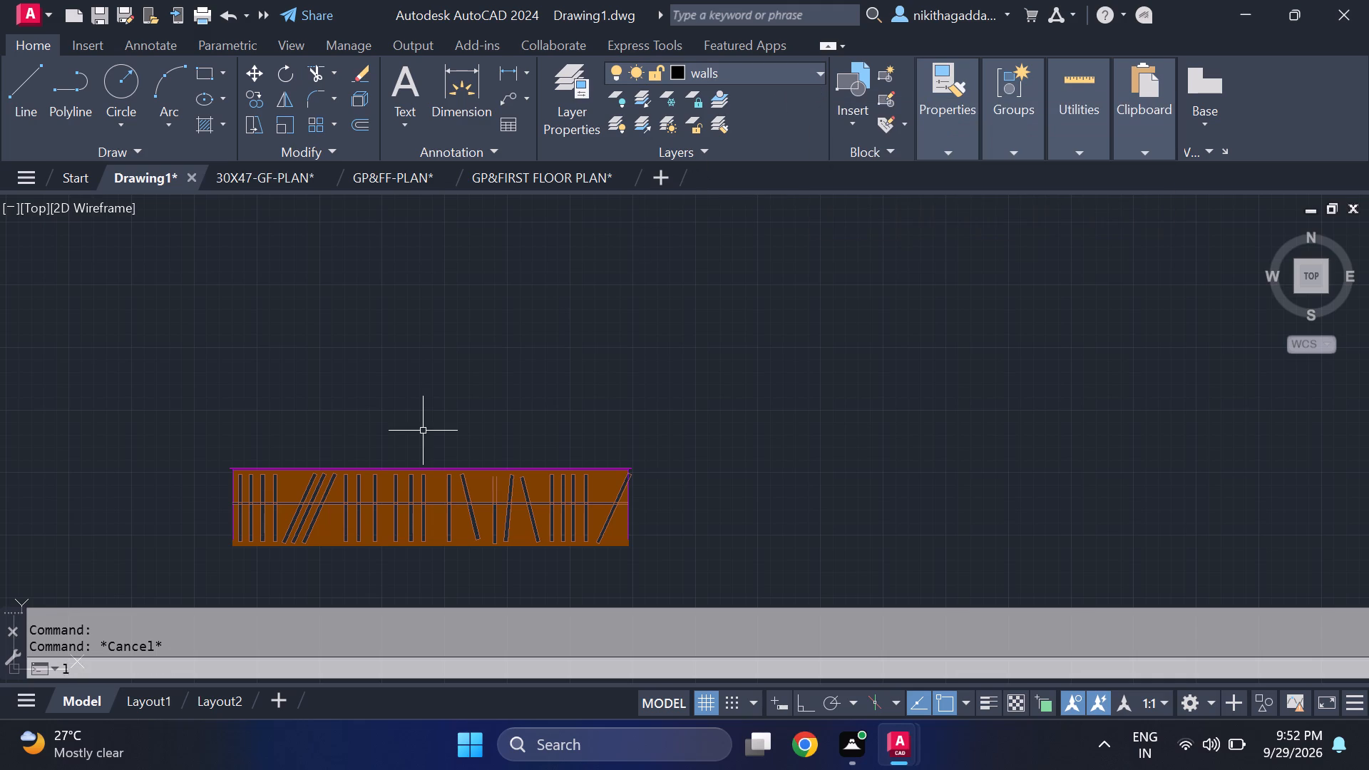
key(Return)
scroll(220, 576, up, 3)
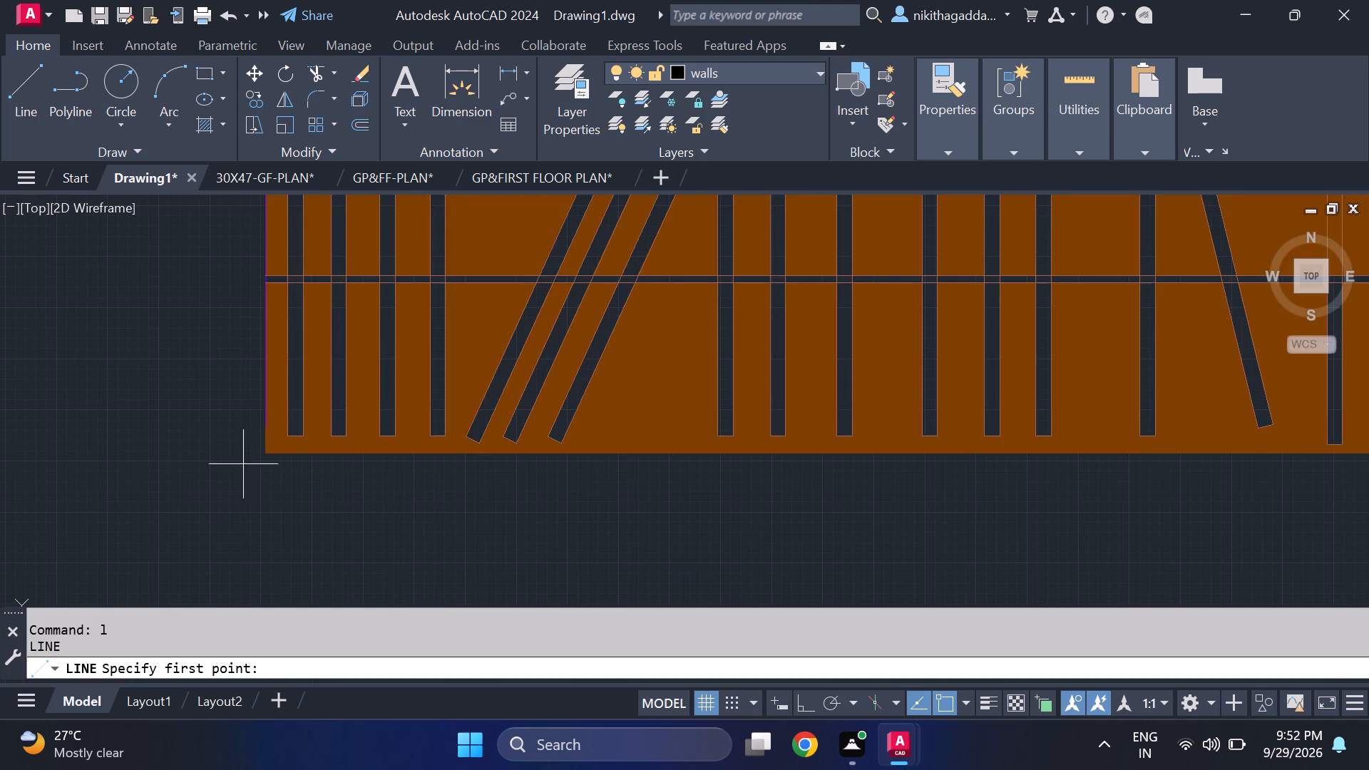
click(264, 446)
middle_drag(266, 248, 287, 405)
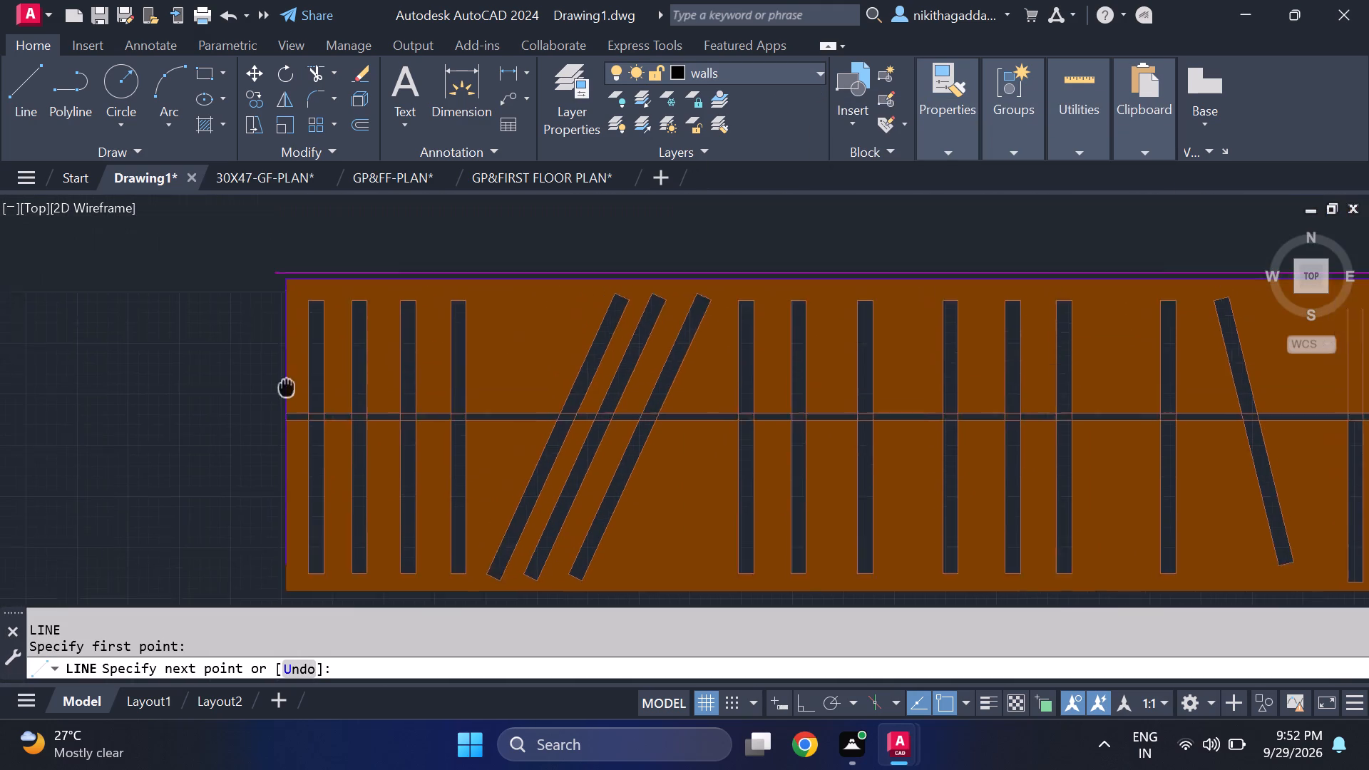
middle_drag(287, 405, 292, 479)
click(289, 367)
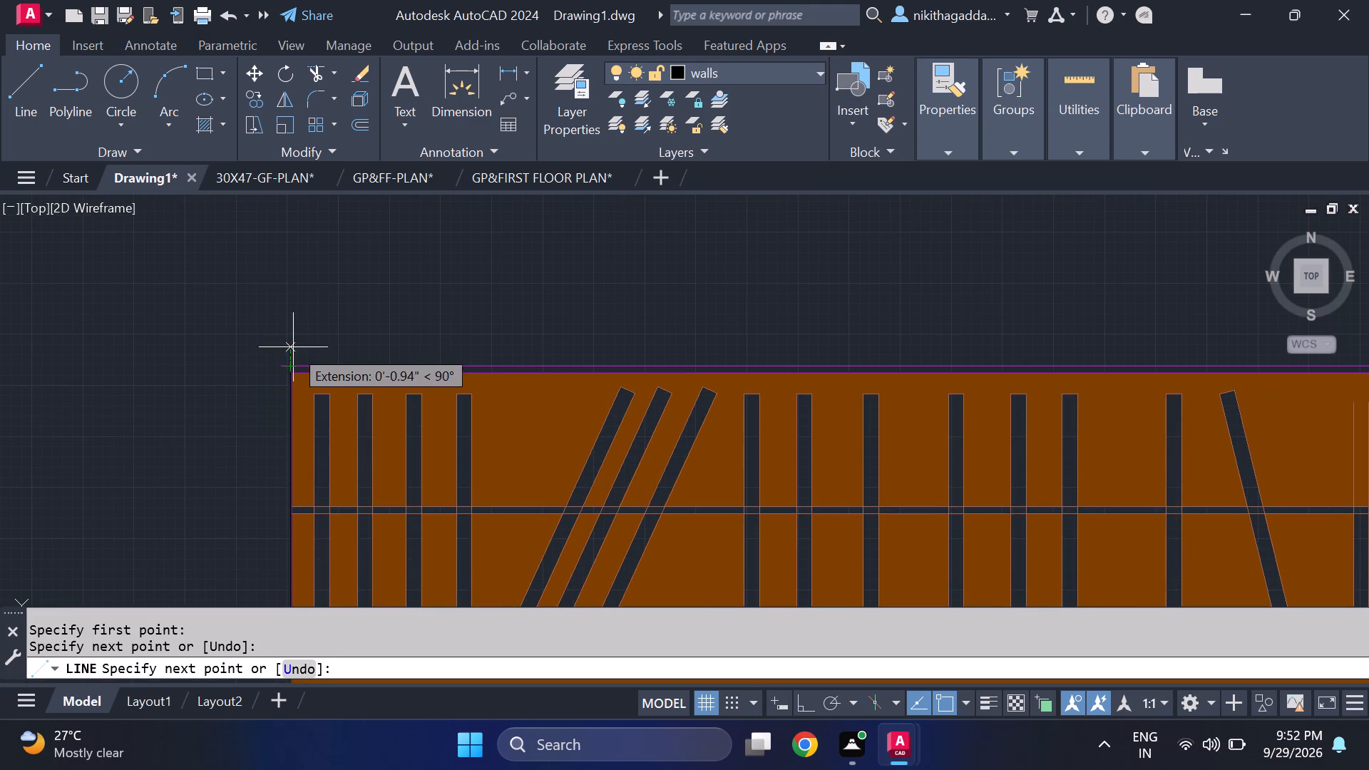
click(276, 361)
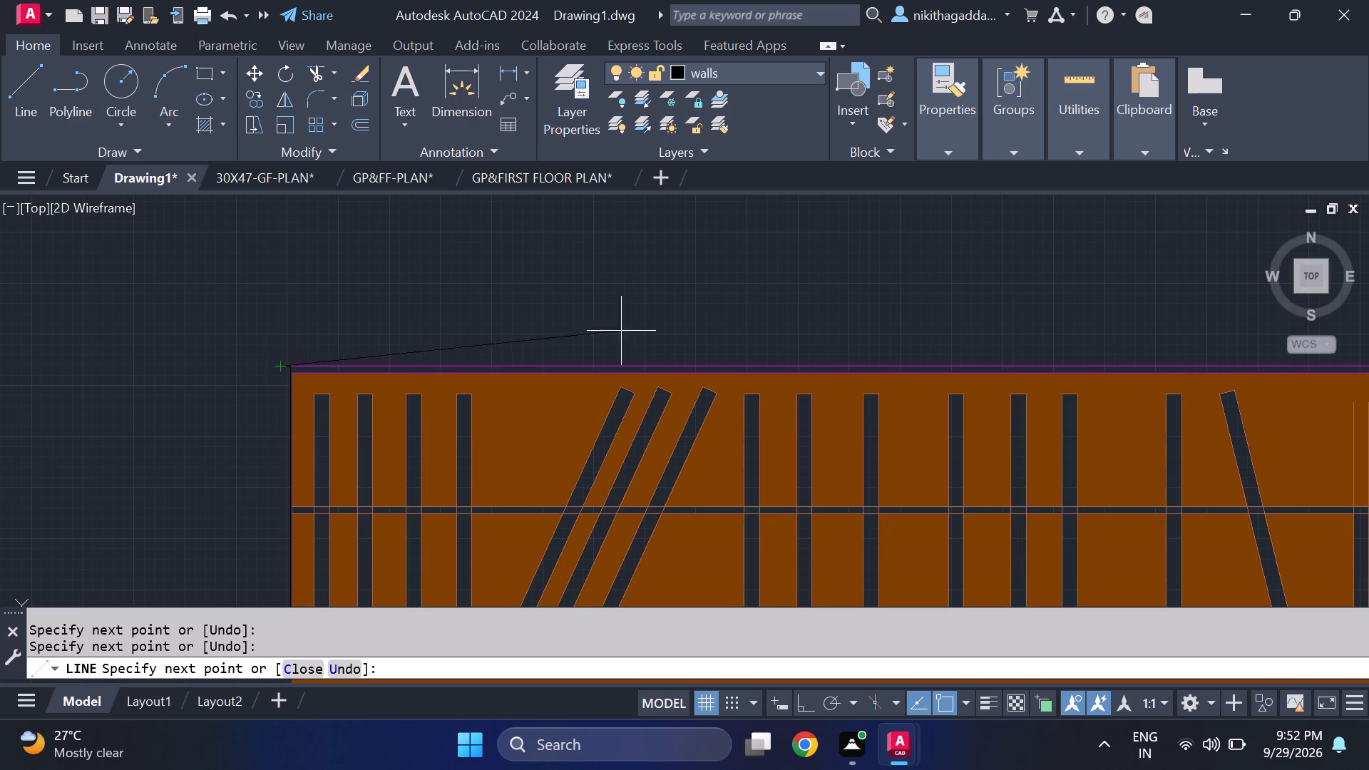
scroll(704, 328, down, 3)
middle_drag(730, 369, 299, 376)
scroll(581, 366, up, 3)
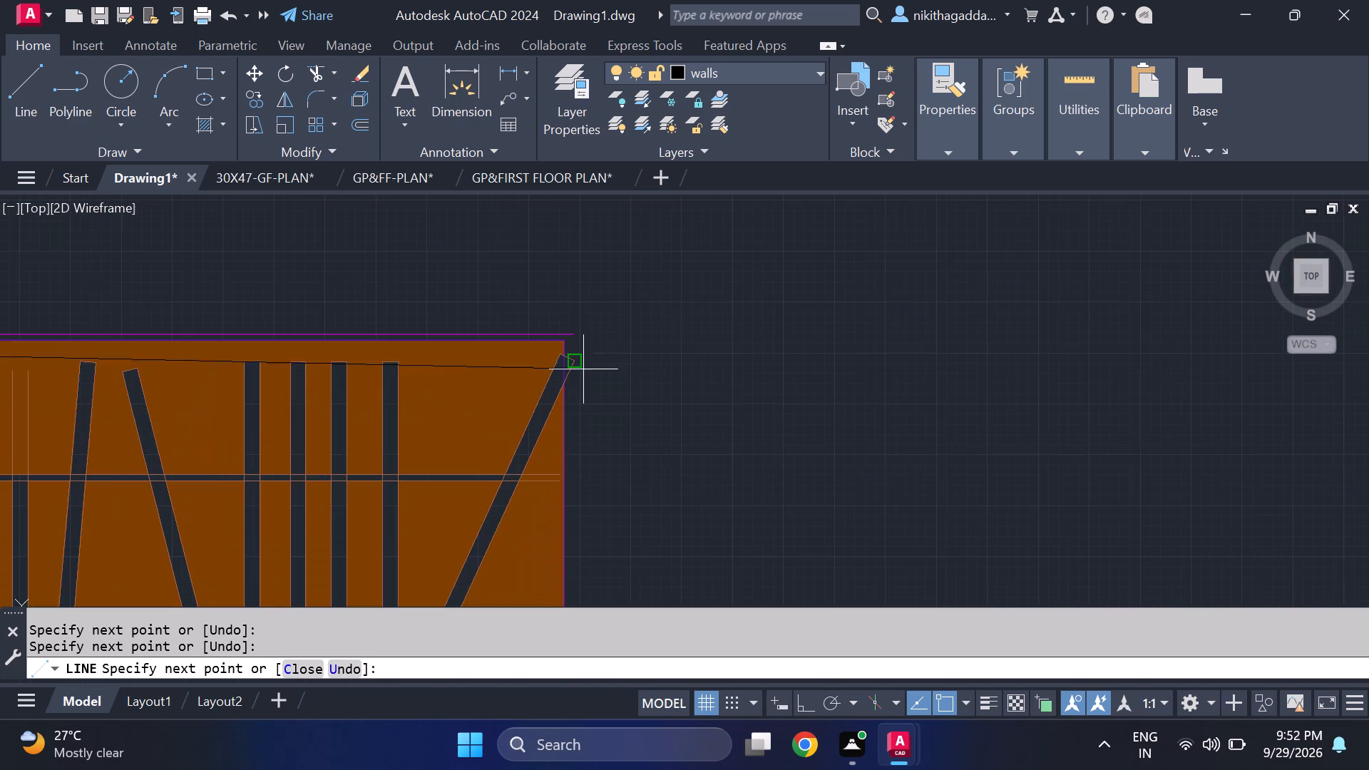
click(578, 336)
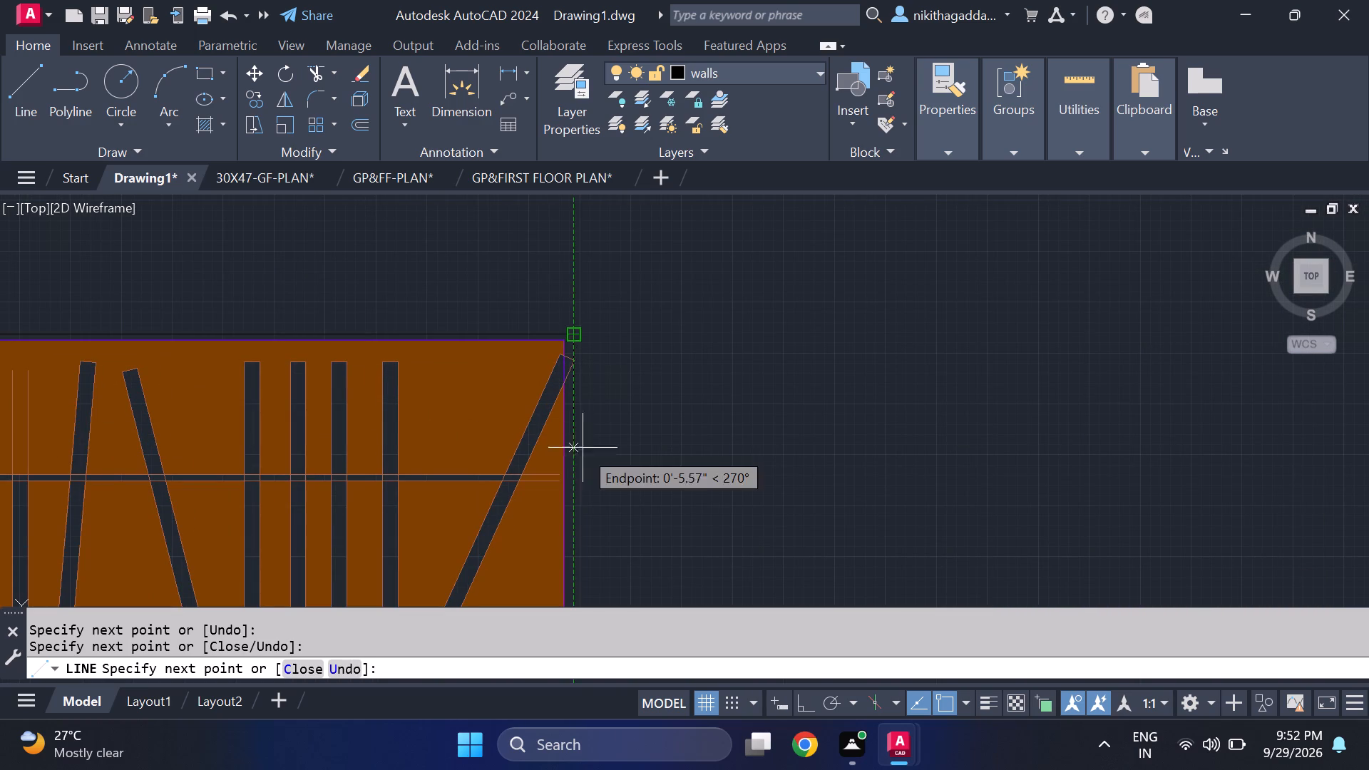
key(Escape)
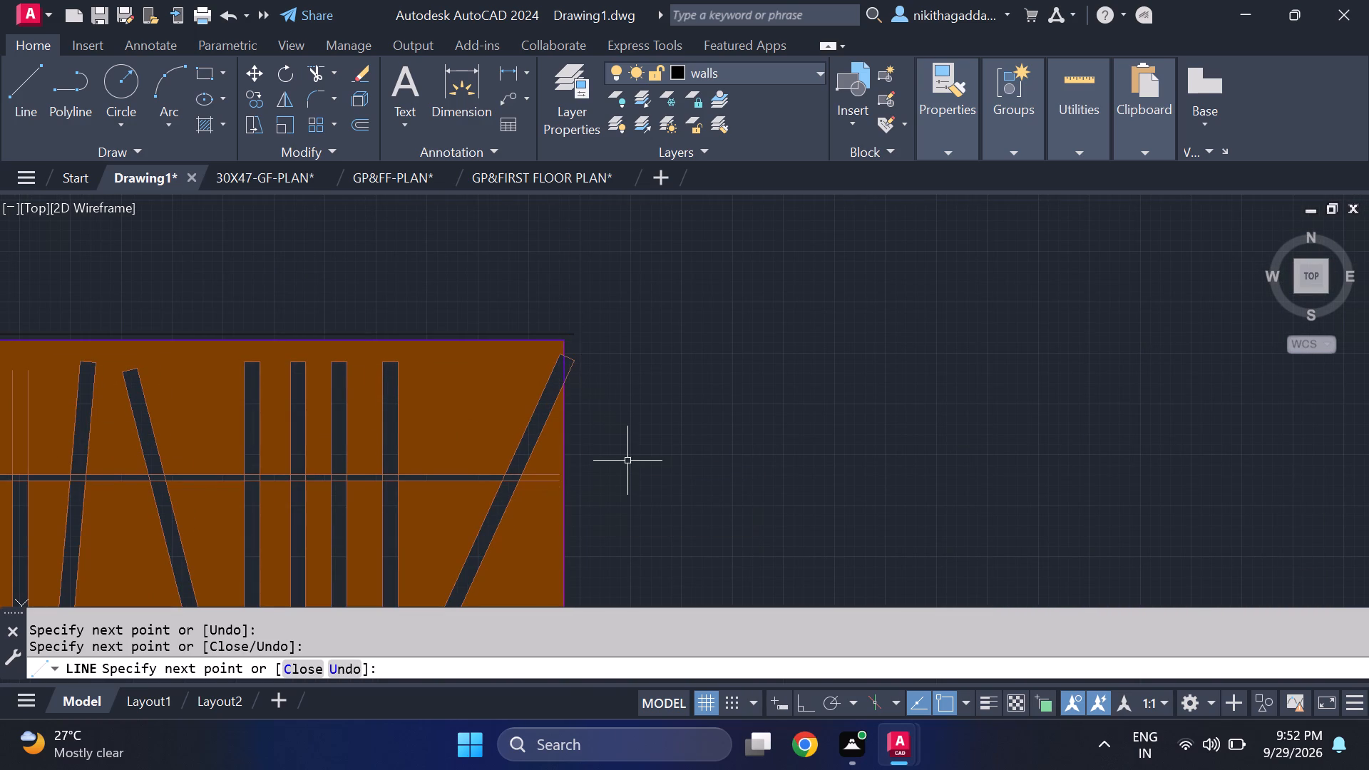
Trace the wardrobe's inner outline with connected lines from the fill's northeast corner along the north edge and down the west edge.
middle_drag(419, 405, 858, 459)
key(l)
key(Return)
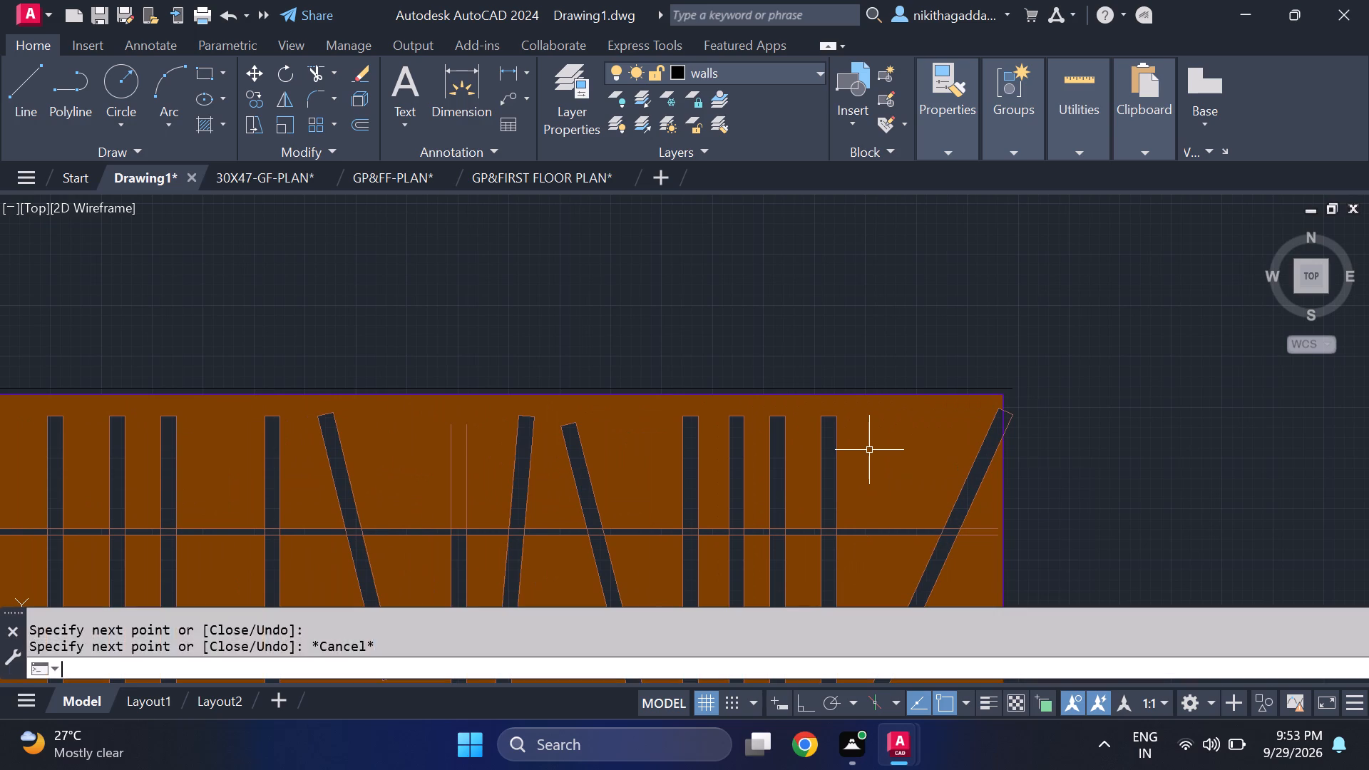
scroll(1032, 378, up, 3)
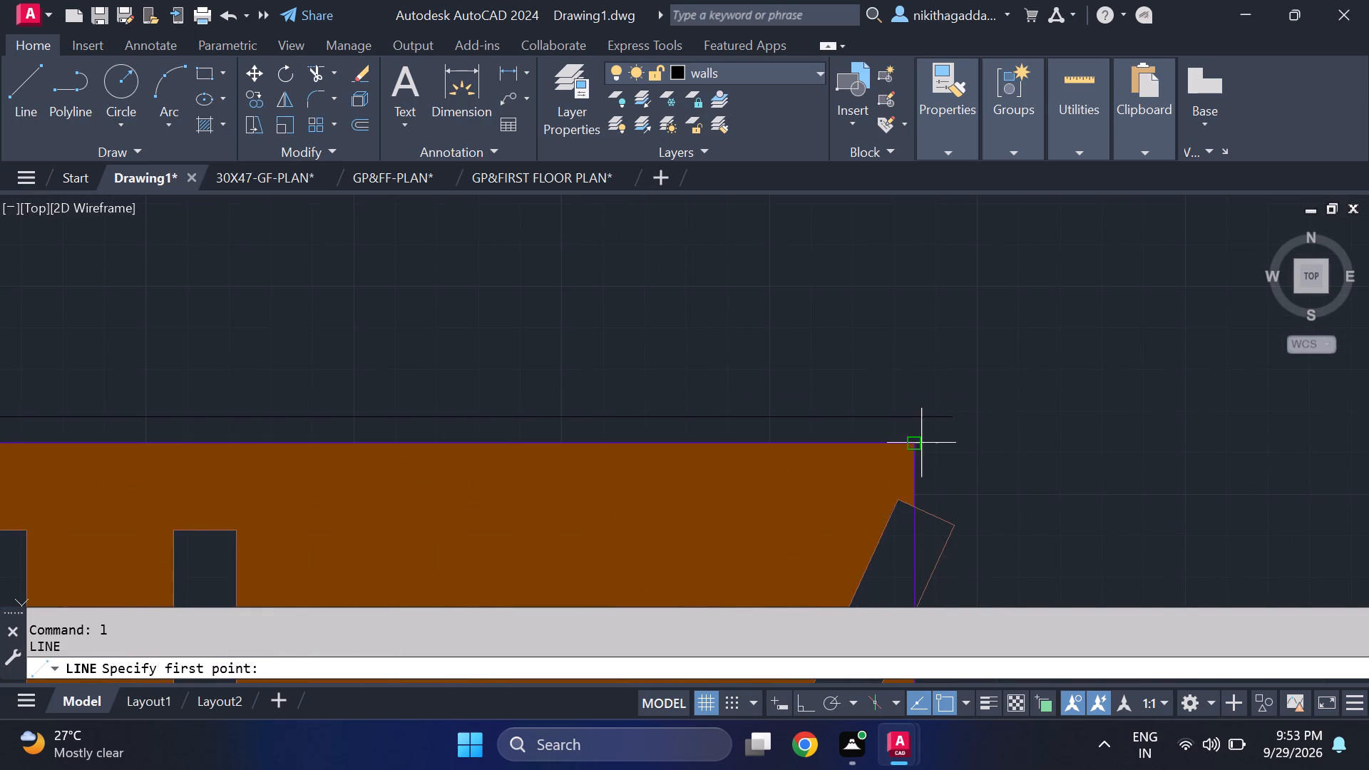
click(913, 441)
middle_drag(211, 463, 568, 441)
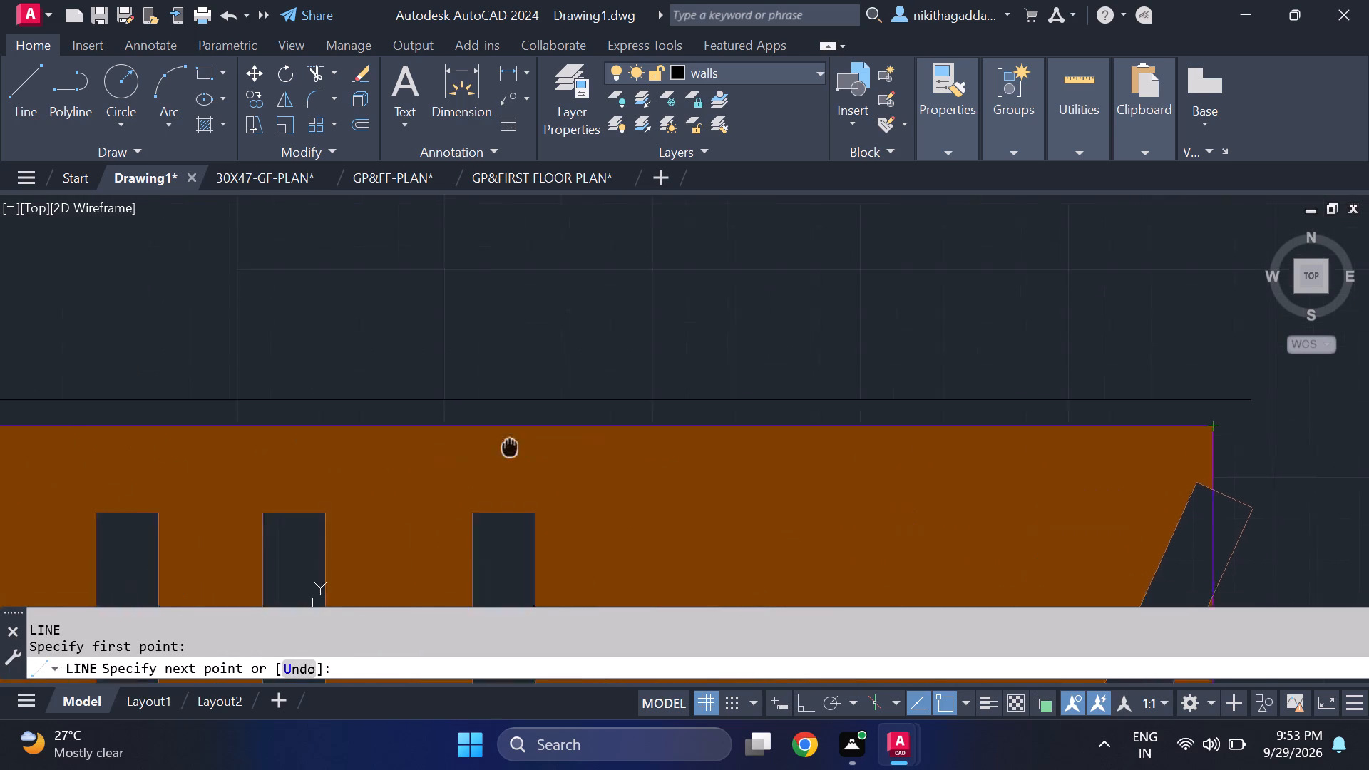
middle_drag(568, 441, 678, 424)
scroll(860, 379, down, 3)
middle_drag(151, 401, 771, 367)
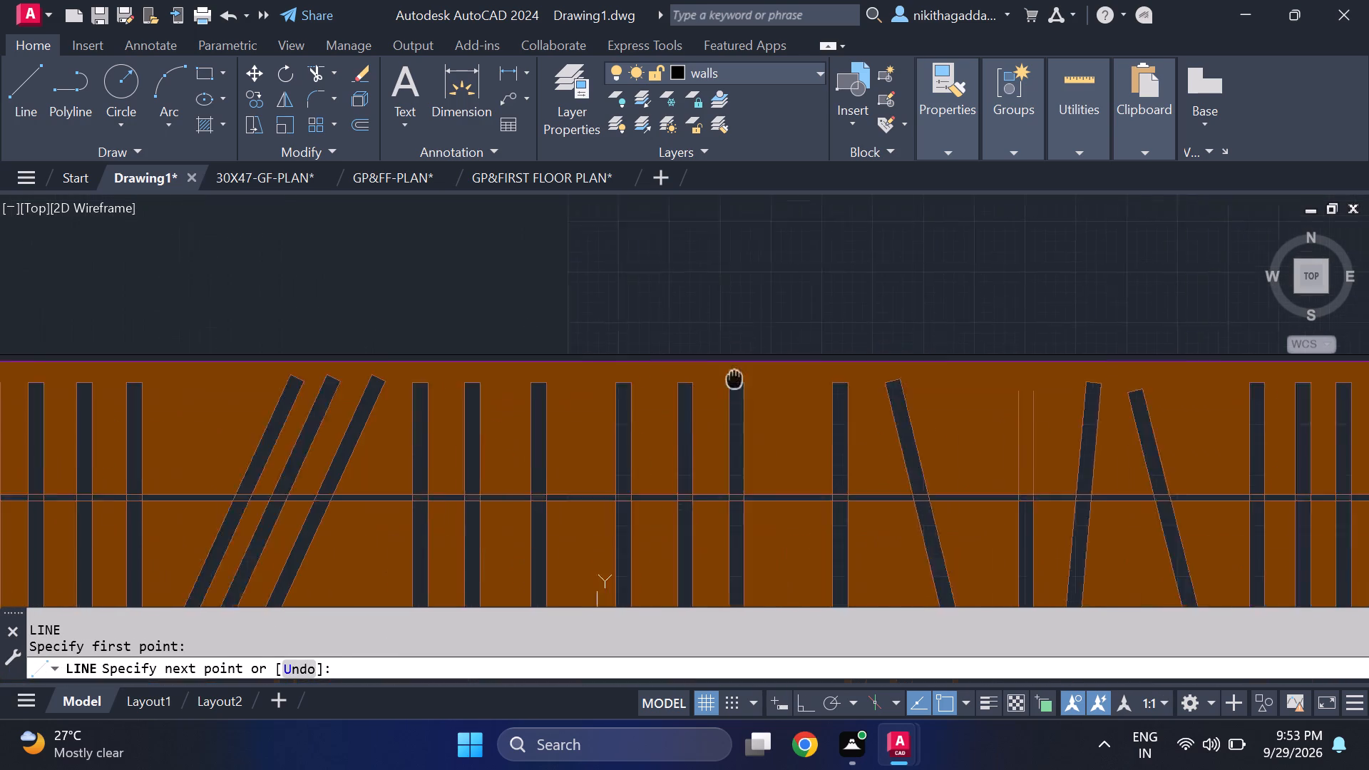
middle_drag(771, 367, 811, 357)
scroll(371, 357, down, 2)
scroll(165, 324, up, 3)
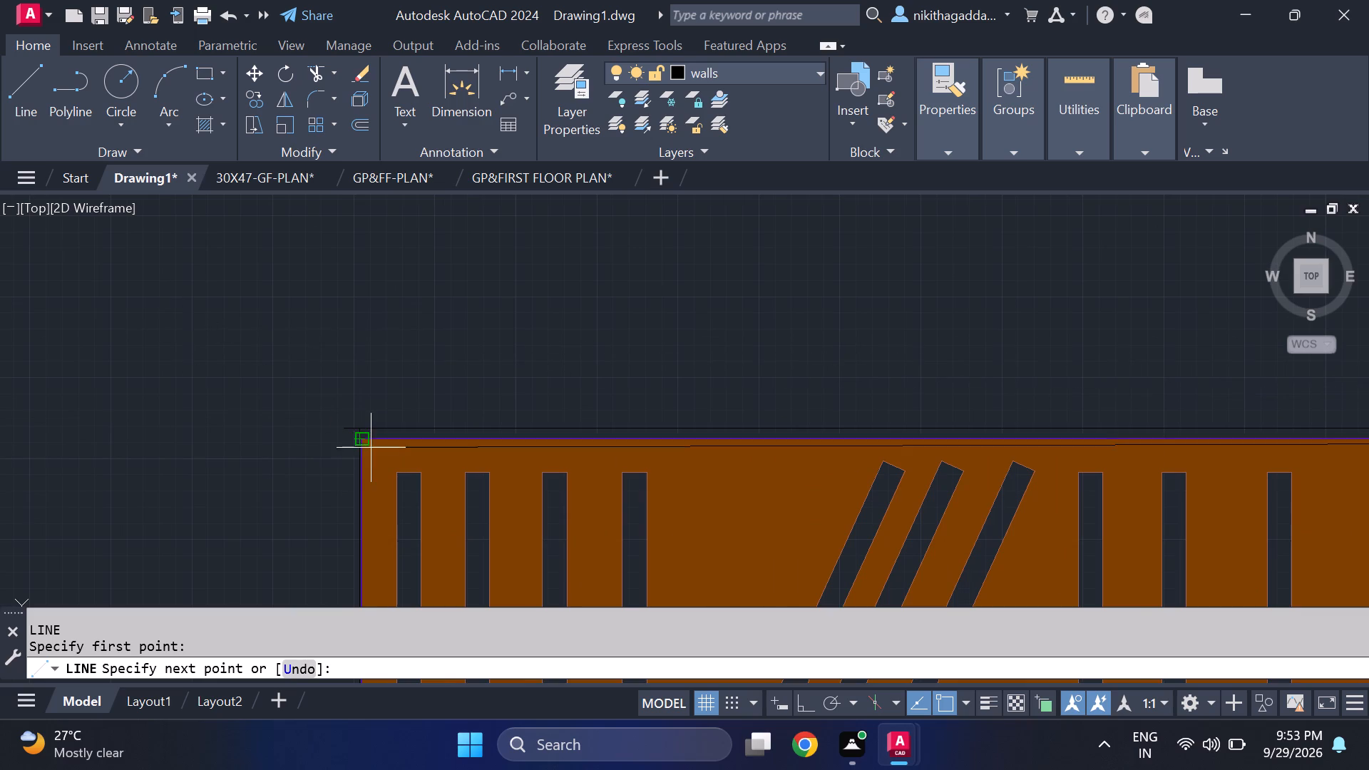
scroll(372, 448, up, 3)
click(323, 414)
scroll(339, 525, down, 4)
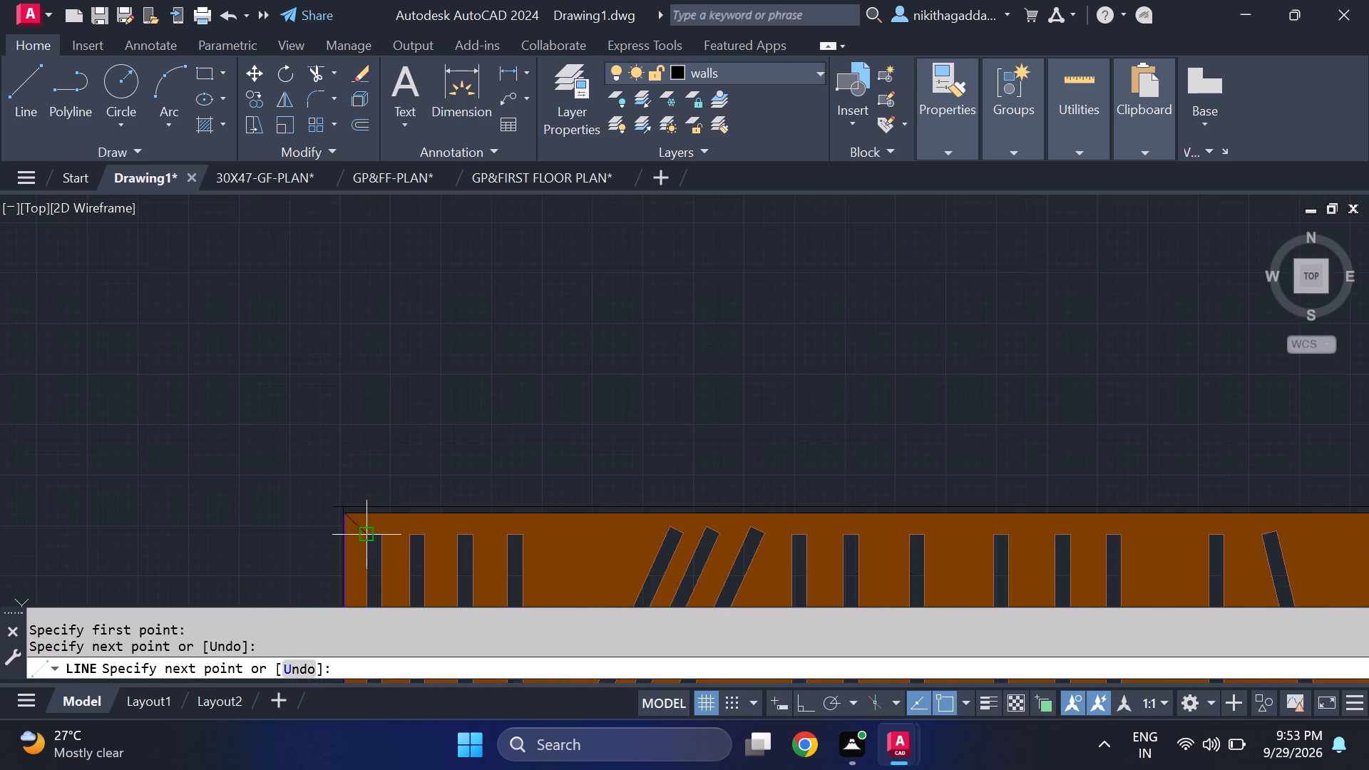
middle_drag(391, 563, 416, 281)
scroll(363, 538, up, 2)
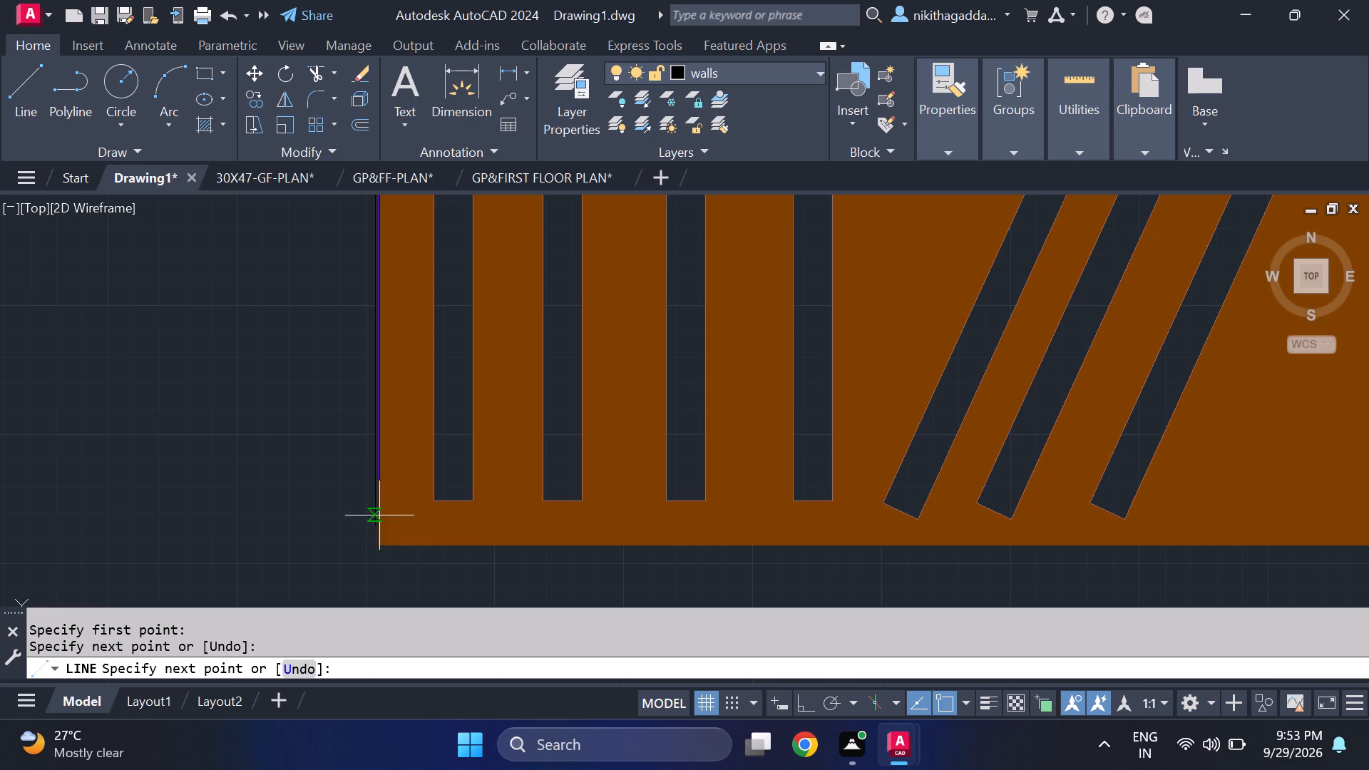
click(378, 476)
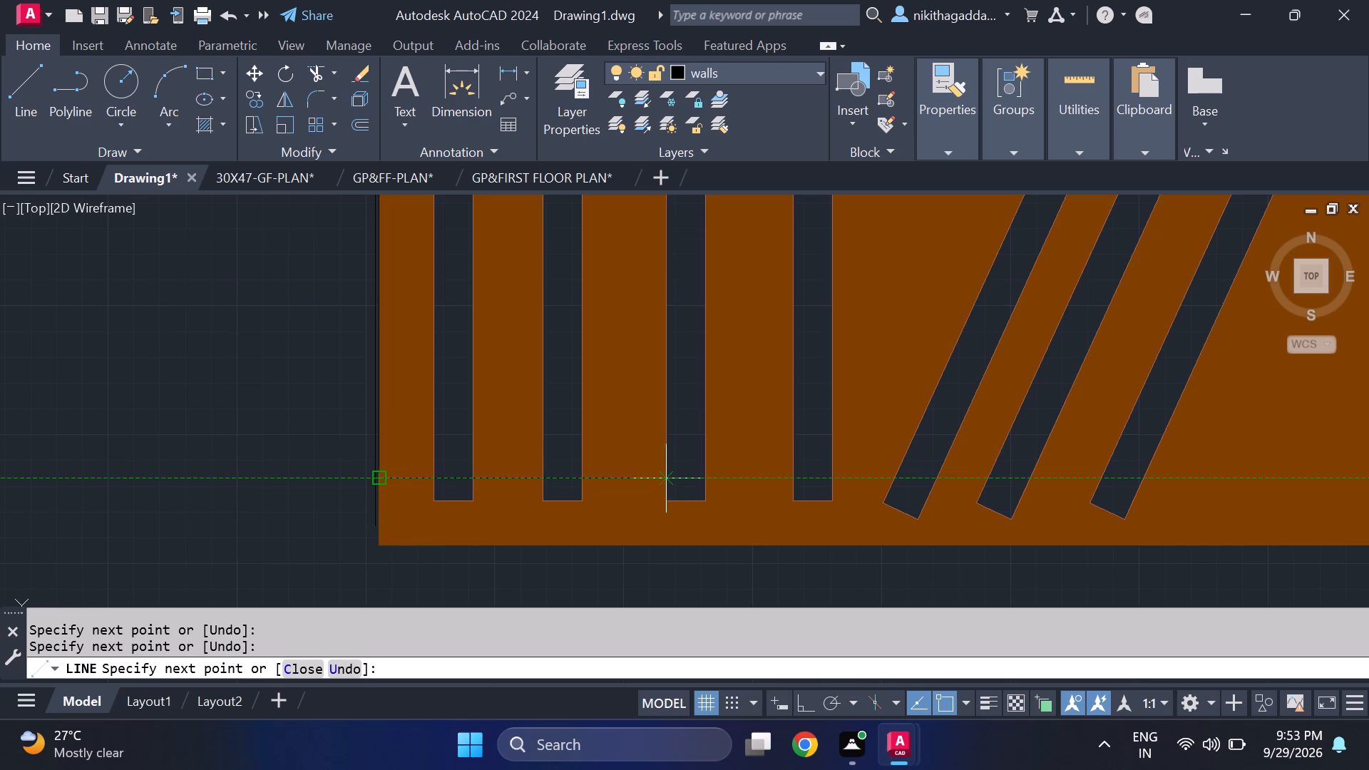
key(Escape)
Draw a line down the wardrobe's east edge from the fill's northeast corner to the lower end of the existing edge line.
scroll(680, 482, down, 6)
scroll(904, 478, up, 2)
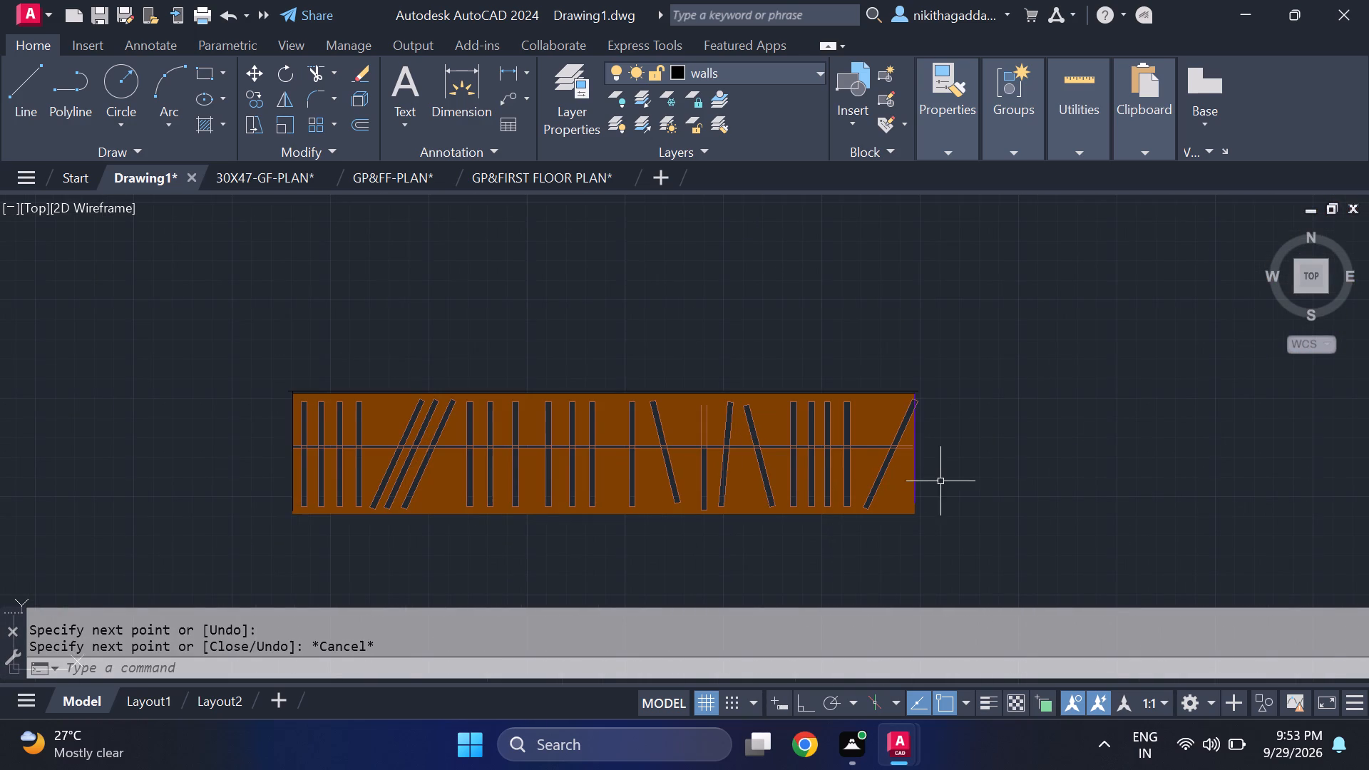
key(l)
key(Return)
scroll(931, 409, up, 3)
scroll(865, 371, up, 3)
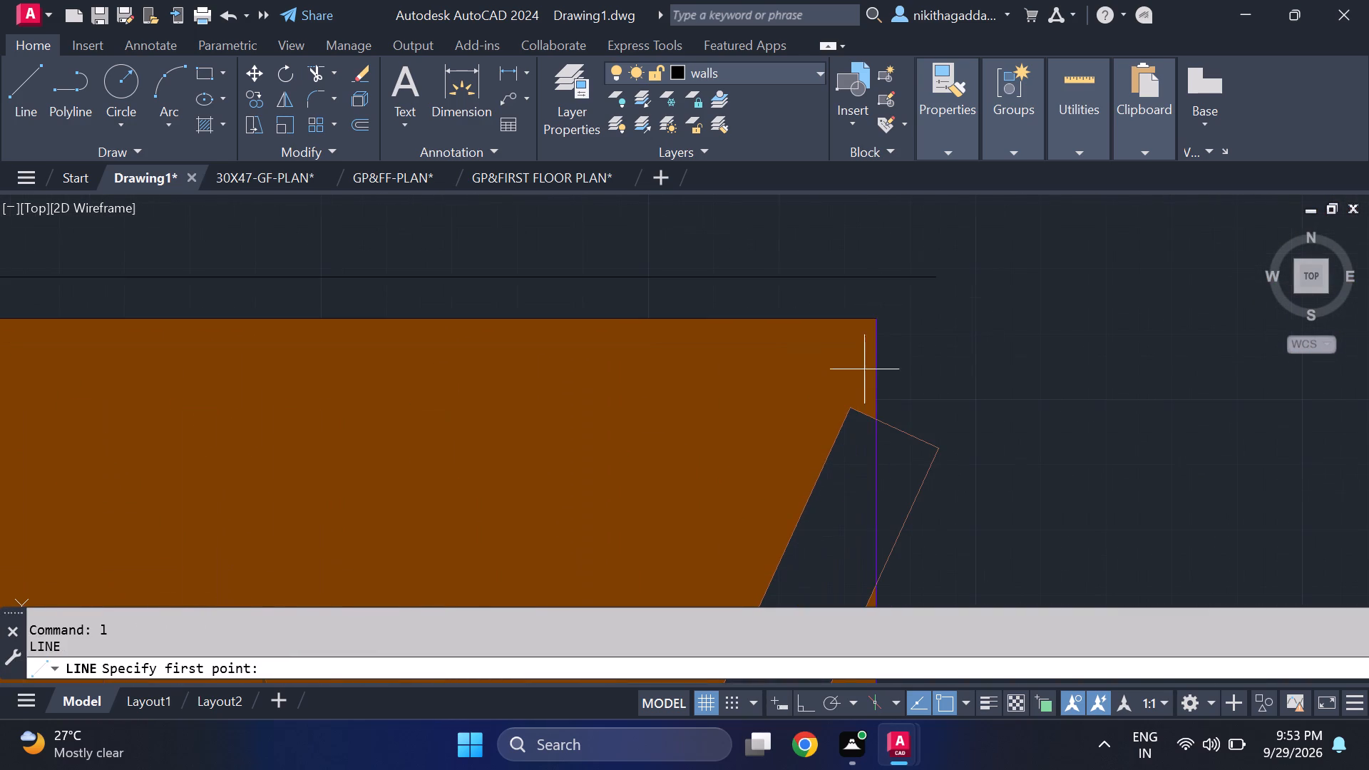
click(874, 322)
scroll(926, 563, down, 4)
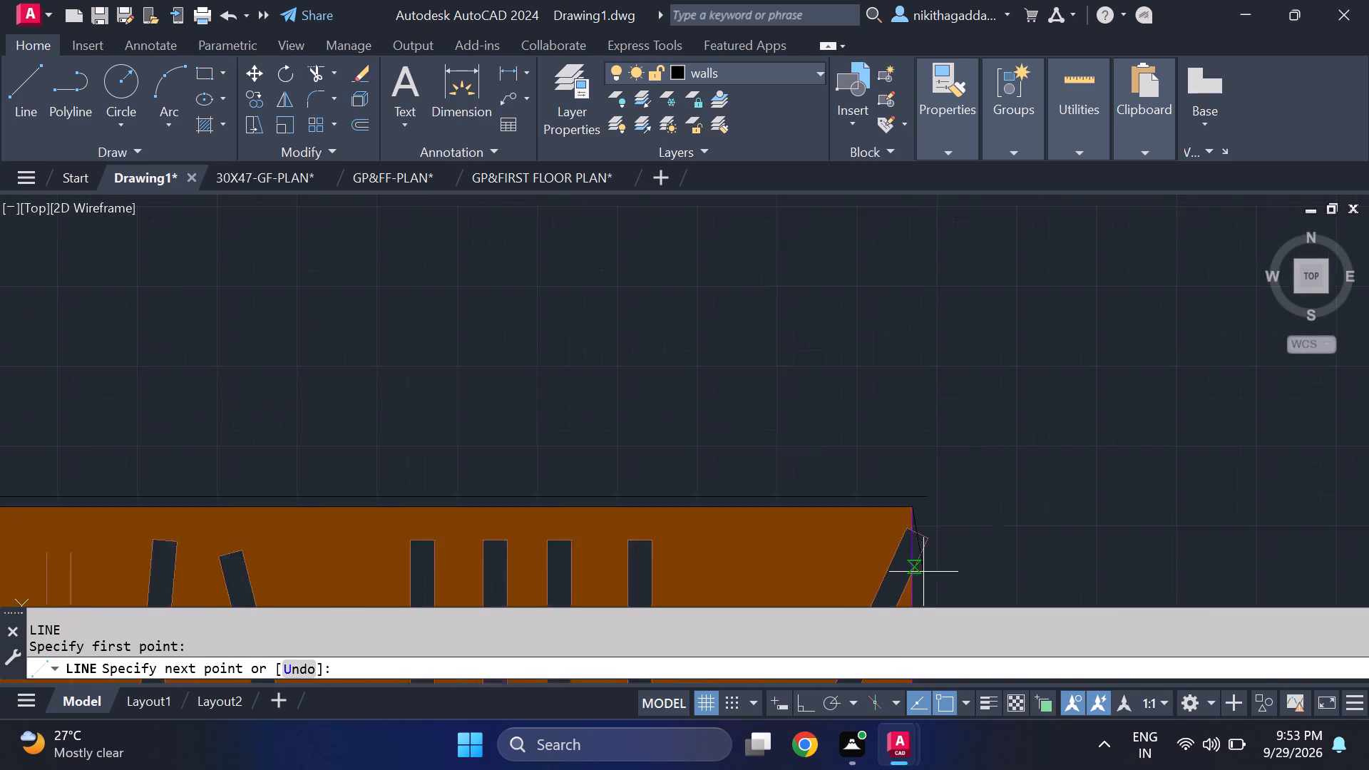
middle_drag(932, 583, 857, 250)
scroll(836, 466, up, 3)
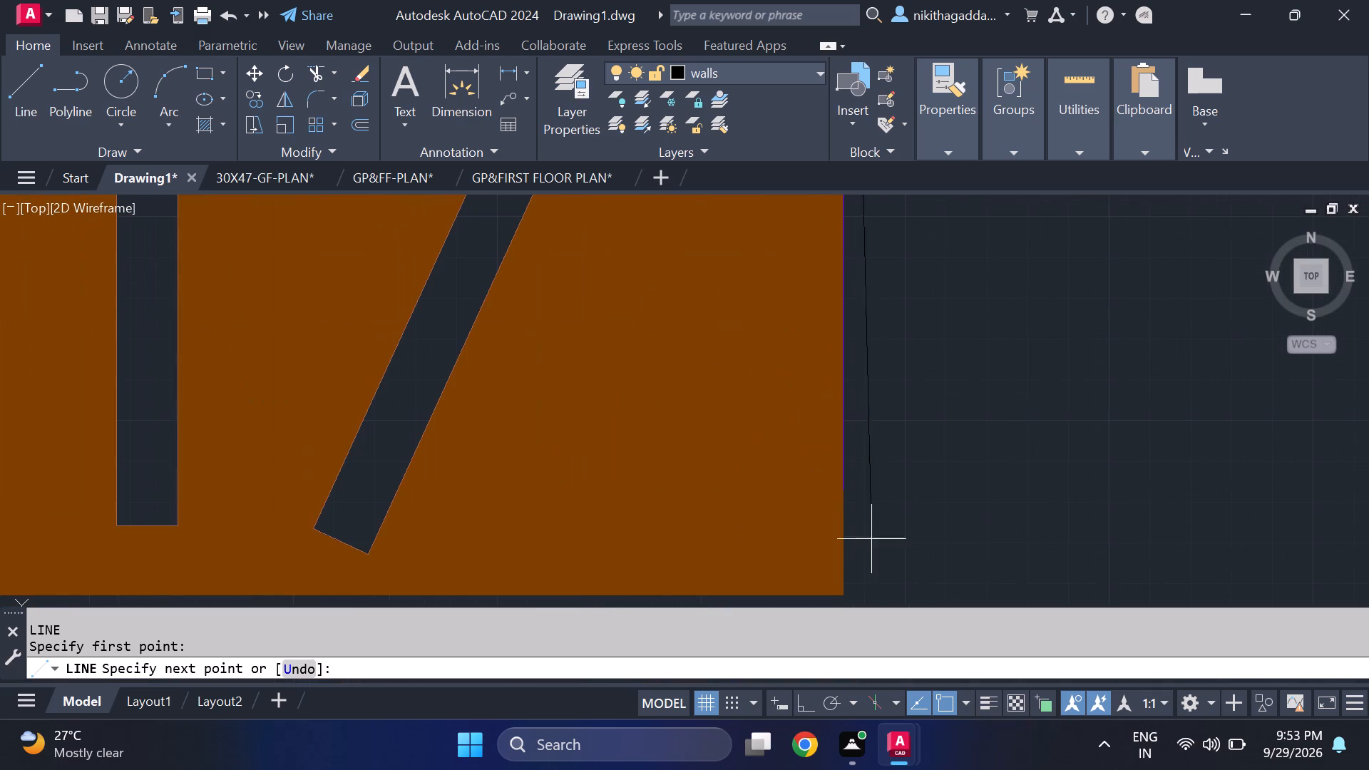
click(843, 491)
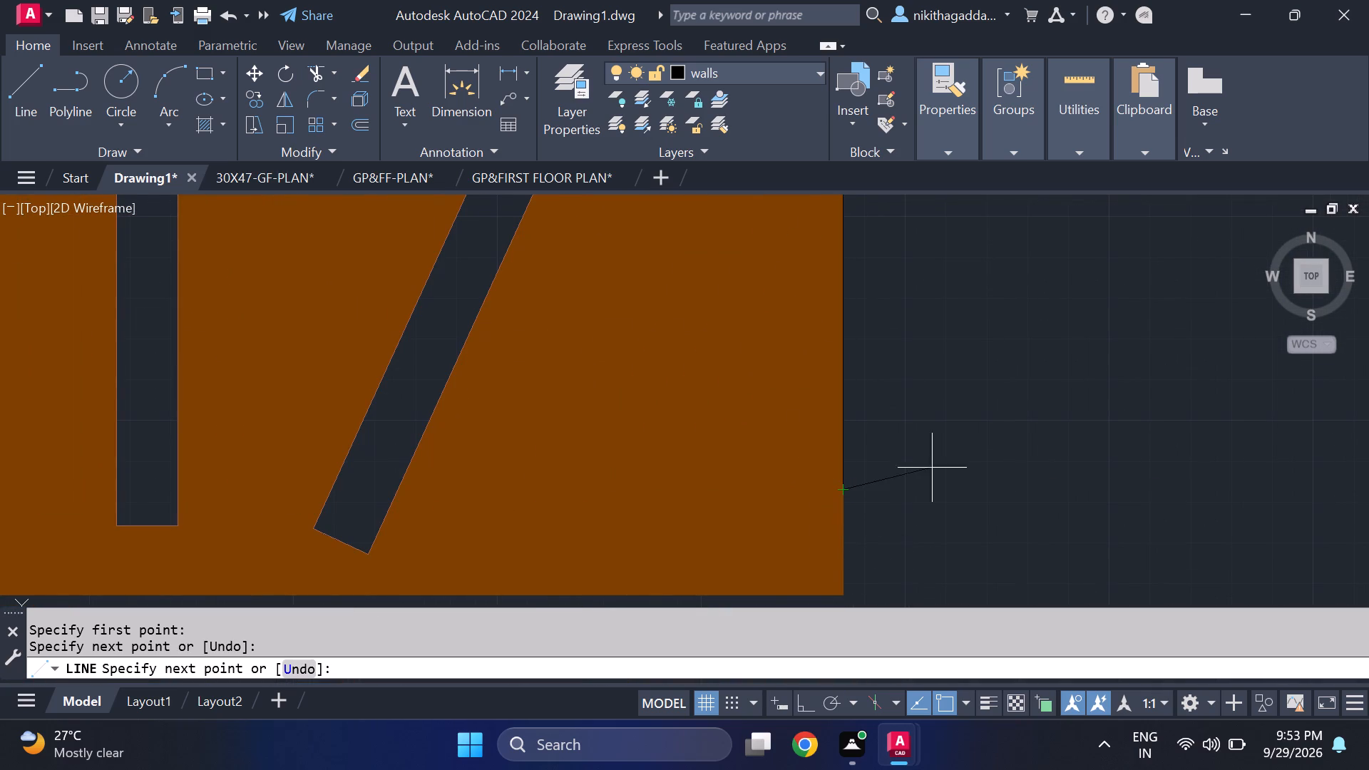
key(Escape)
Set the closet layer's colour to black, index colour 250.
scroll(1018, 449, down, 7)
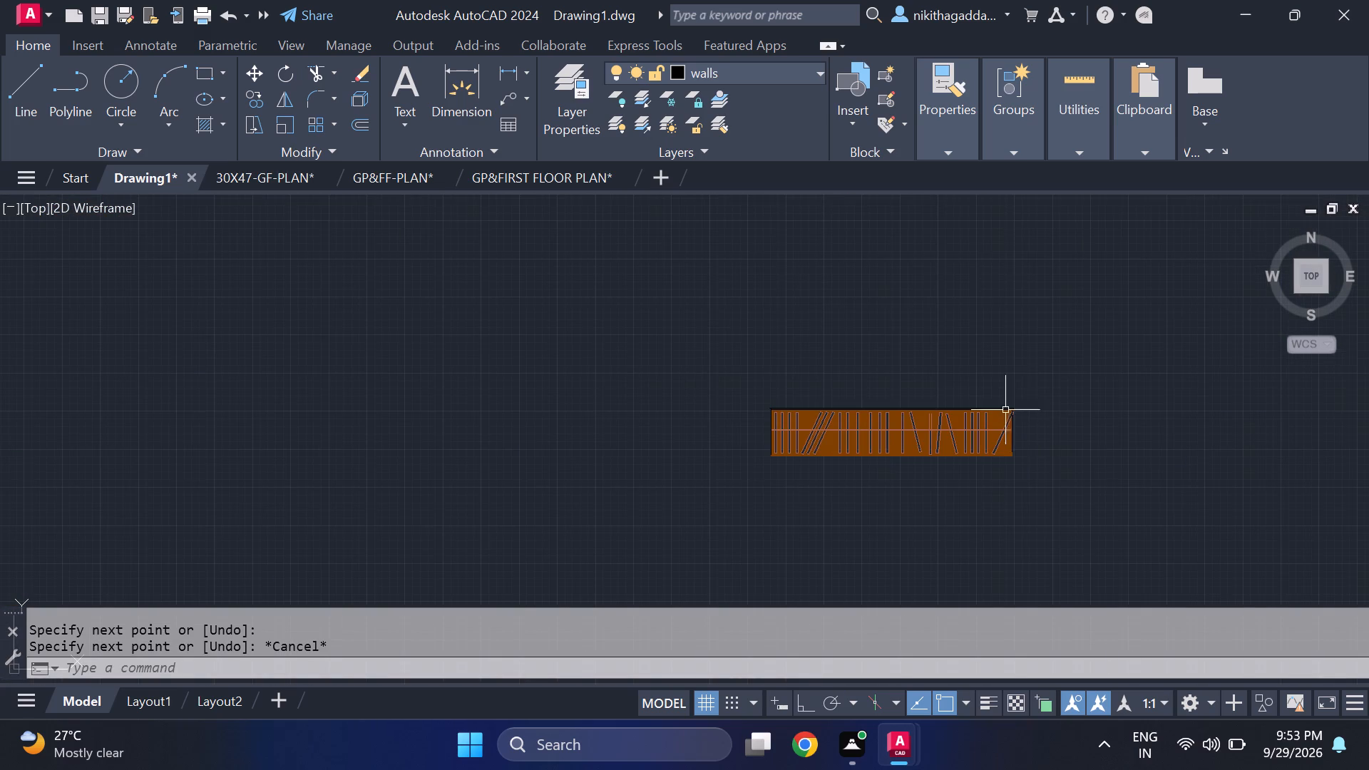
scroll(1003, 419, up, 2)
middle_drag(1071, 411, 1058, 365)
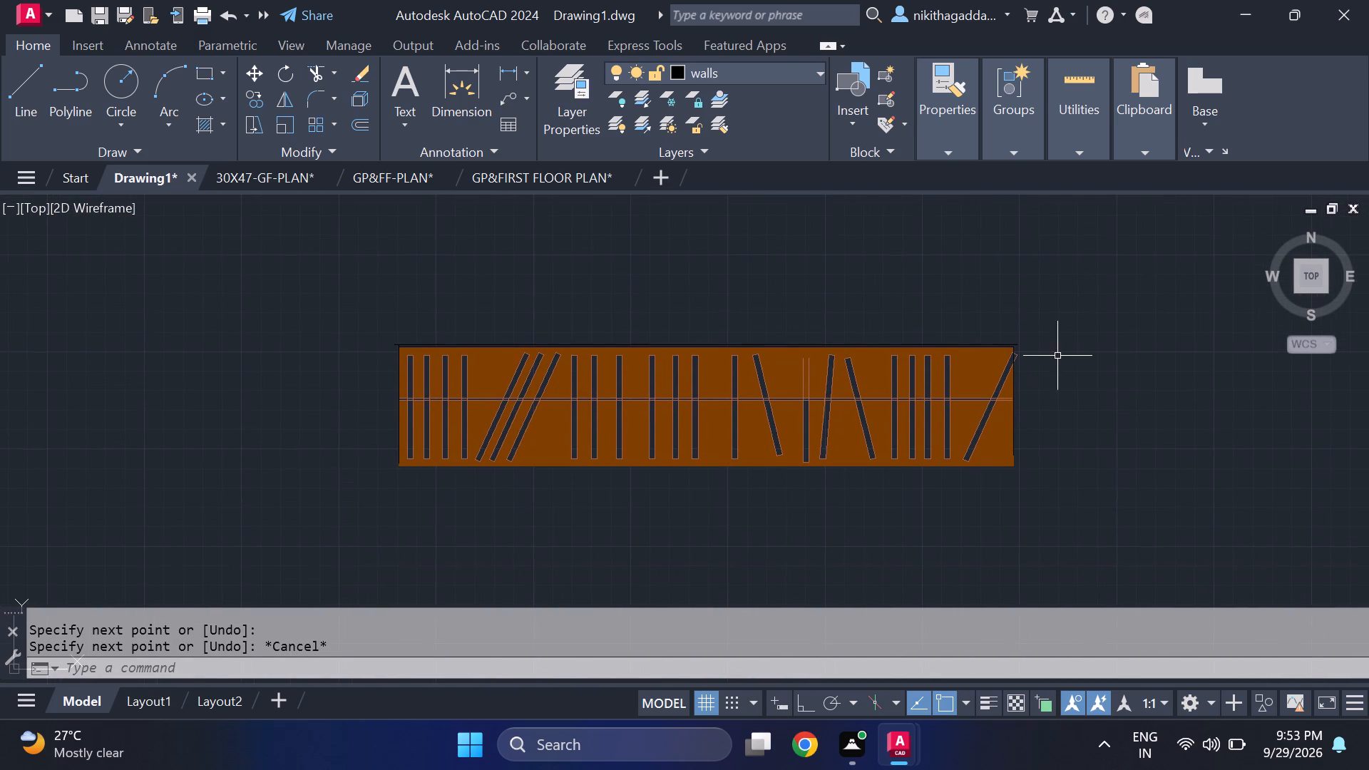
scroll(1057, 337, down, 5)
scroll(1063, 331, up, 2)
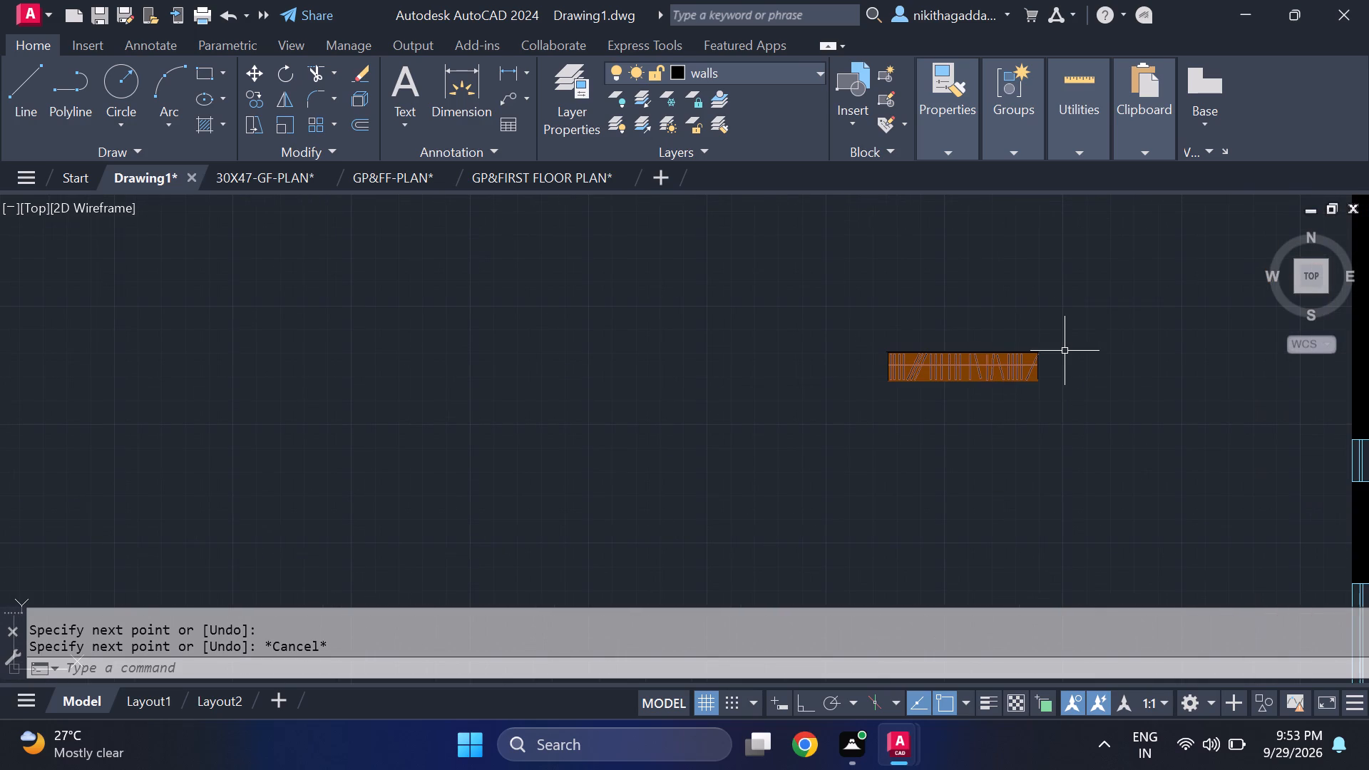
scroll(926, 364, up, 5)
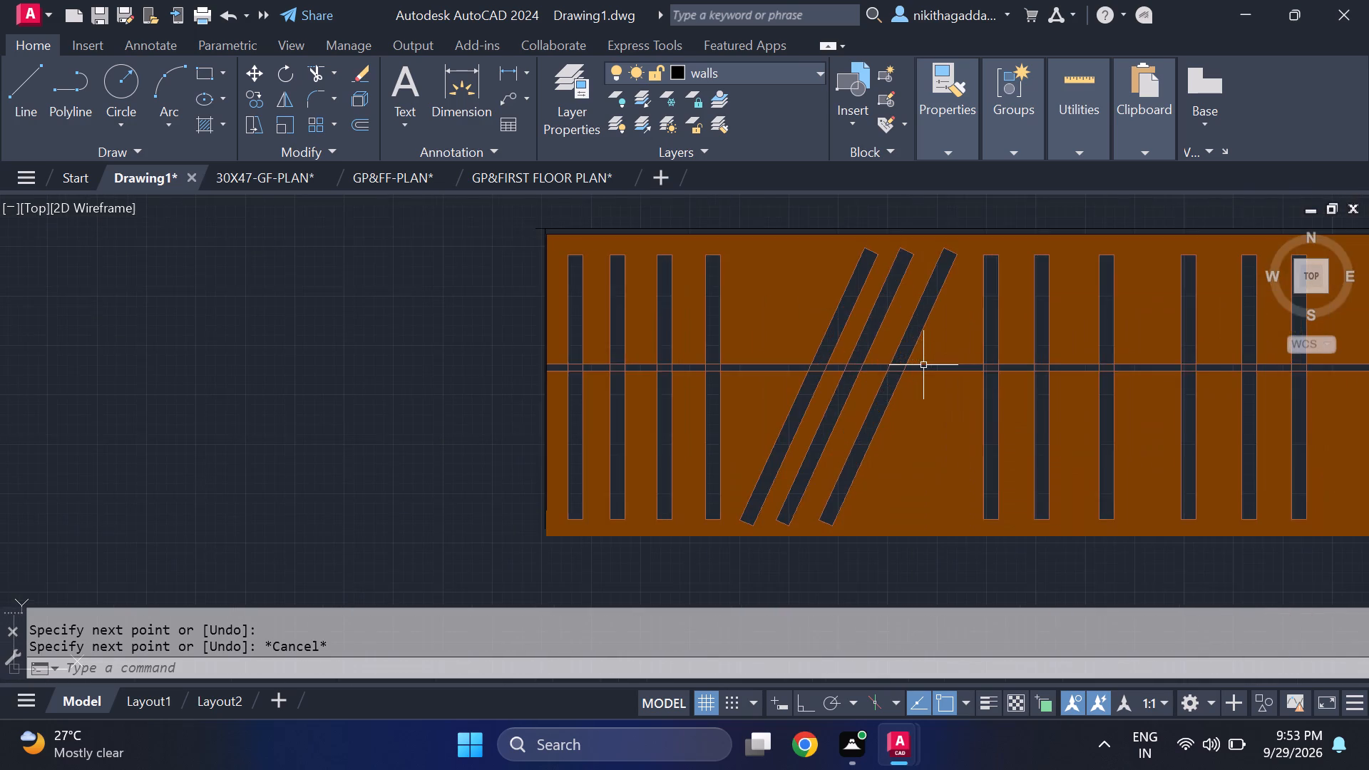
scroll(923, 365, down, 4)
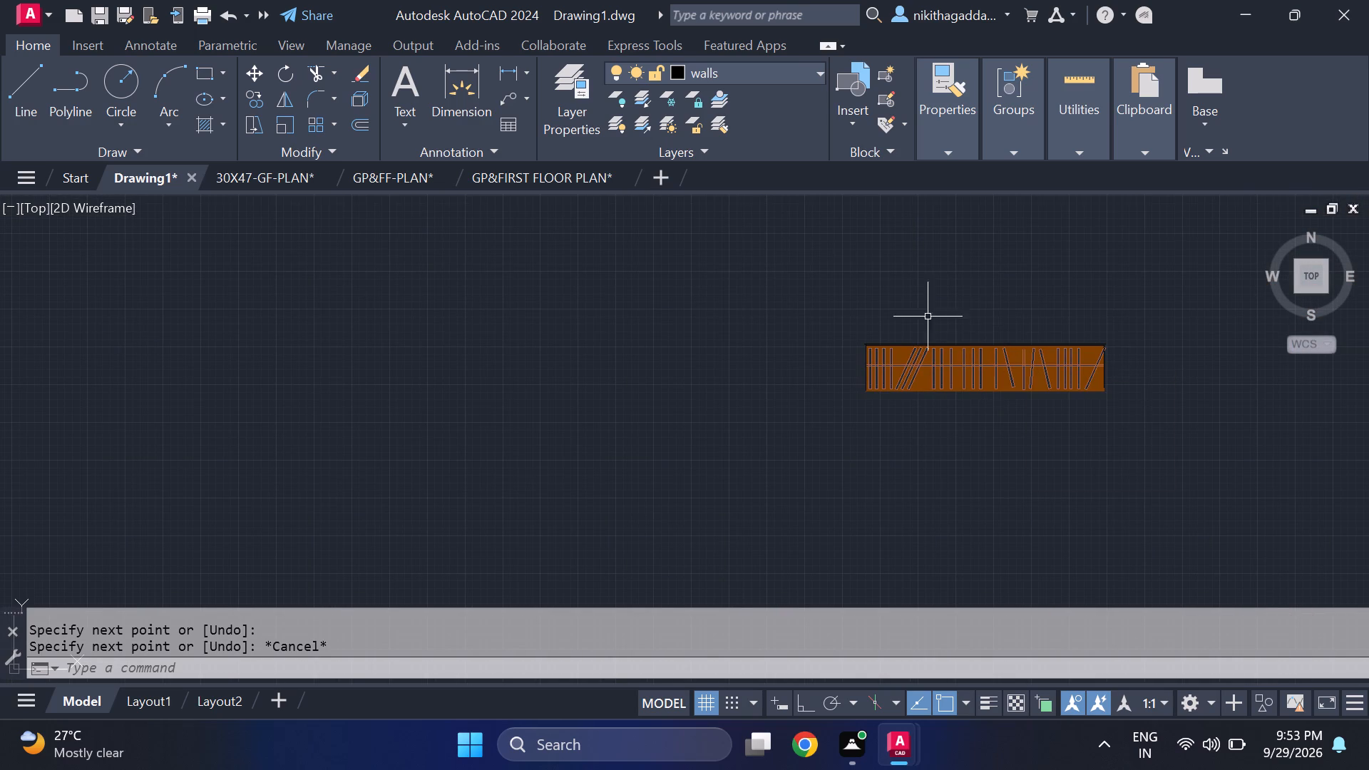
click(791, 79)
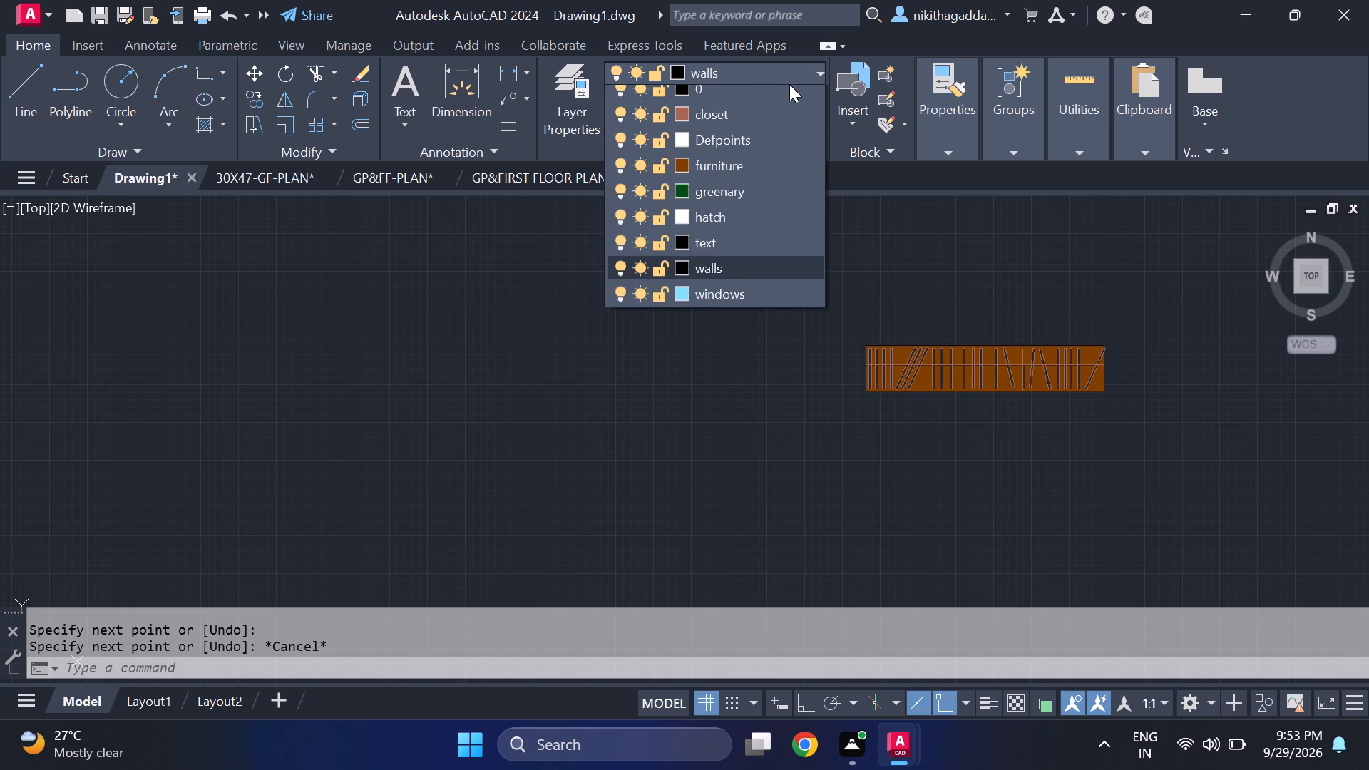
click(684, 125)
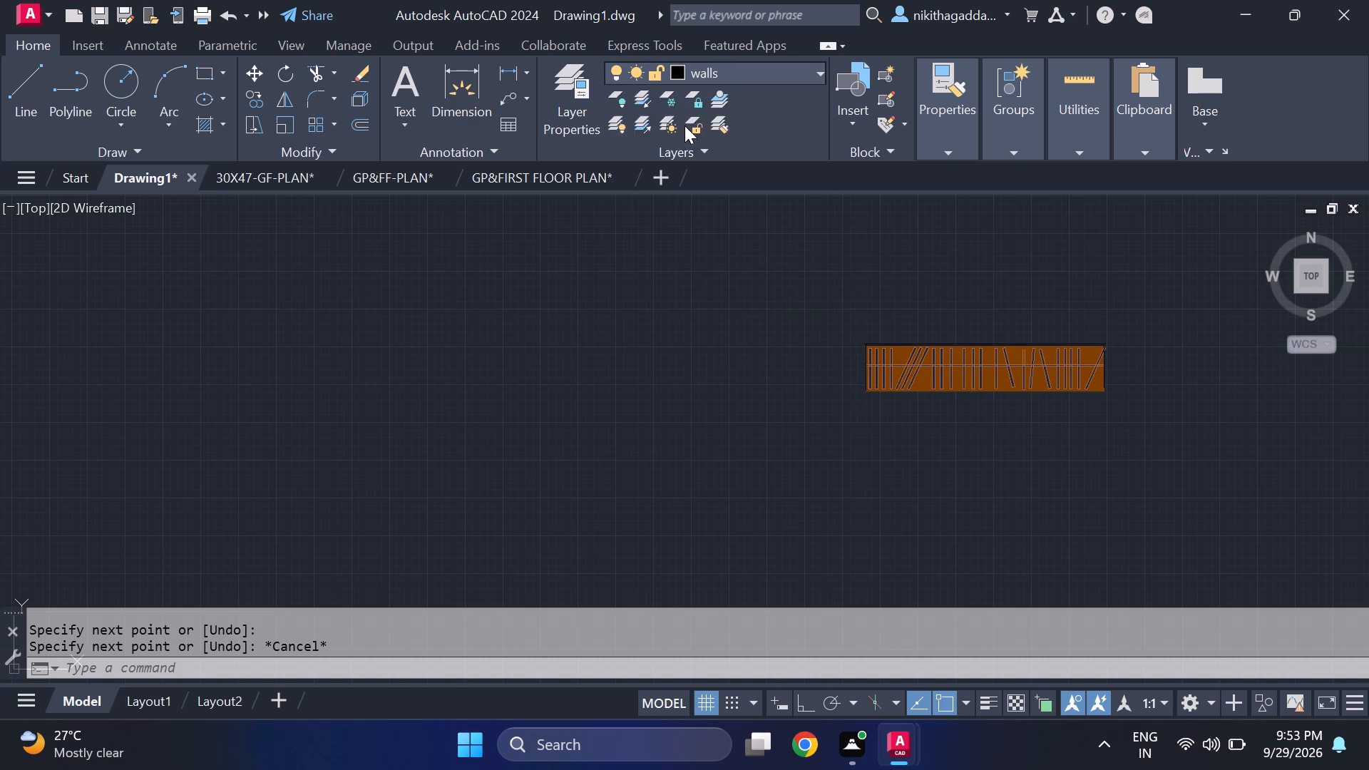
click(460, 297)
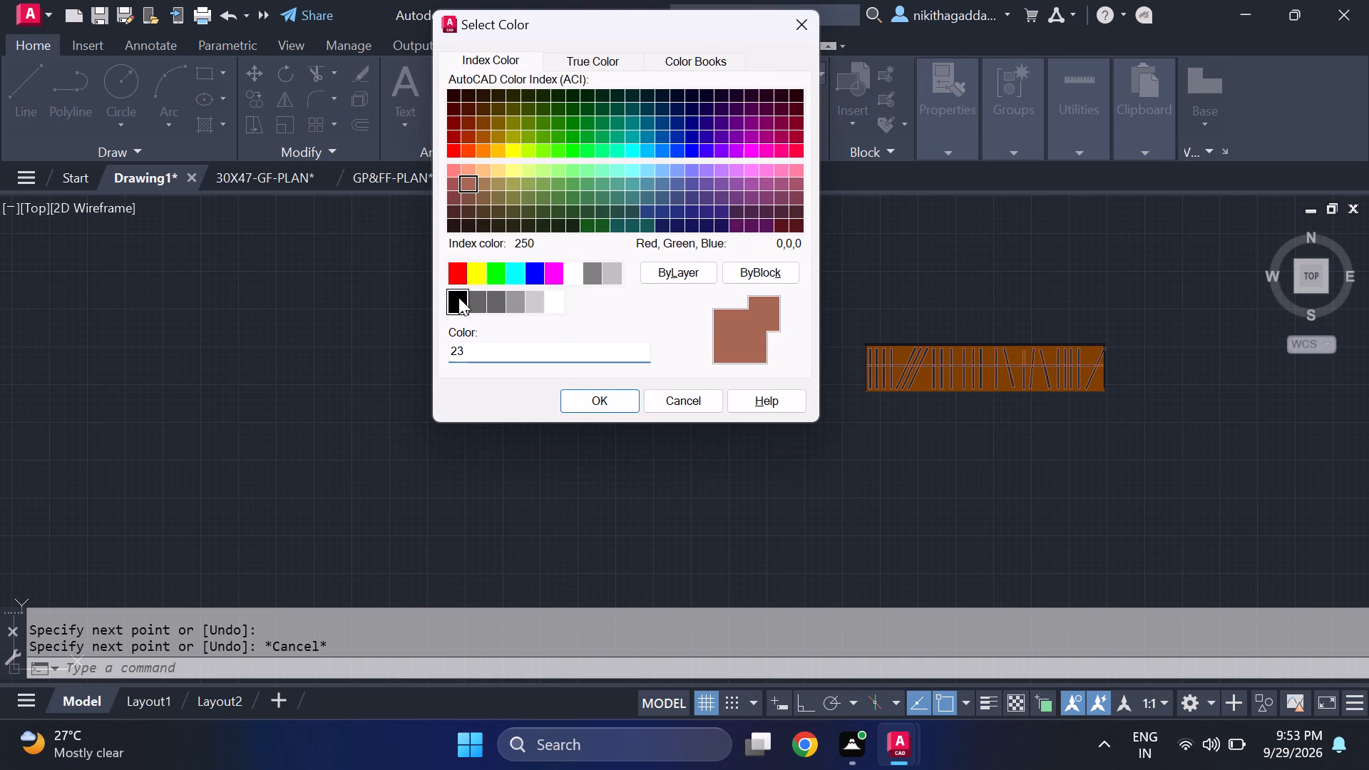
click(584, 399)
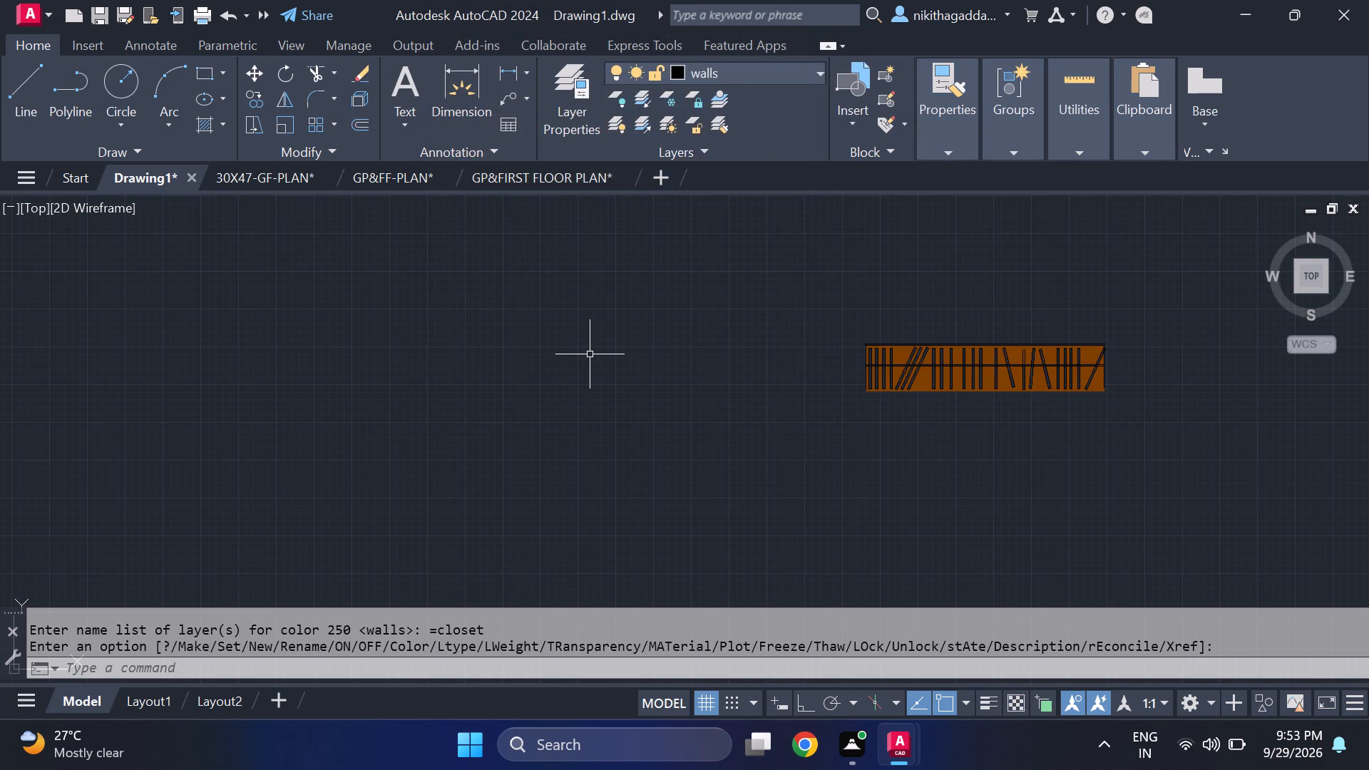
key(Escape)
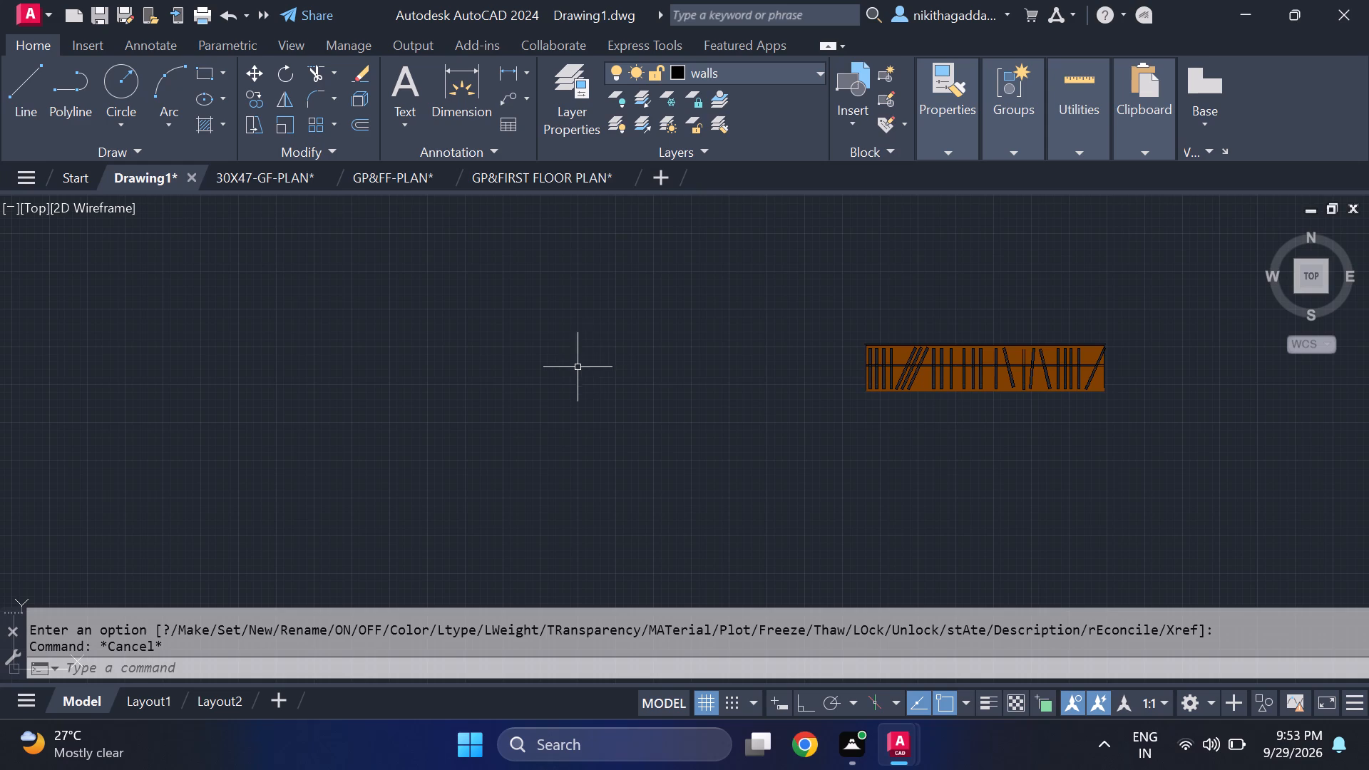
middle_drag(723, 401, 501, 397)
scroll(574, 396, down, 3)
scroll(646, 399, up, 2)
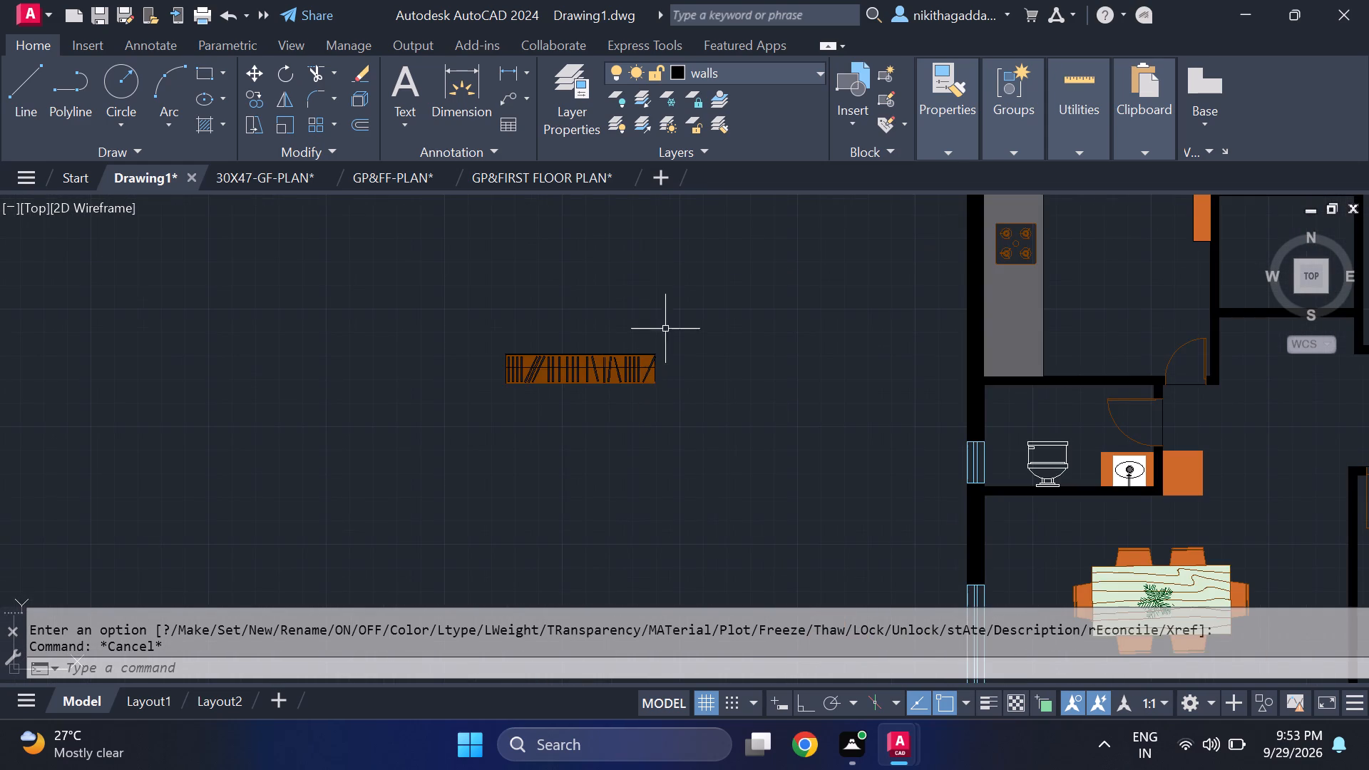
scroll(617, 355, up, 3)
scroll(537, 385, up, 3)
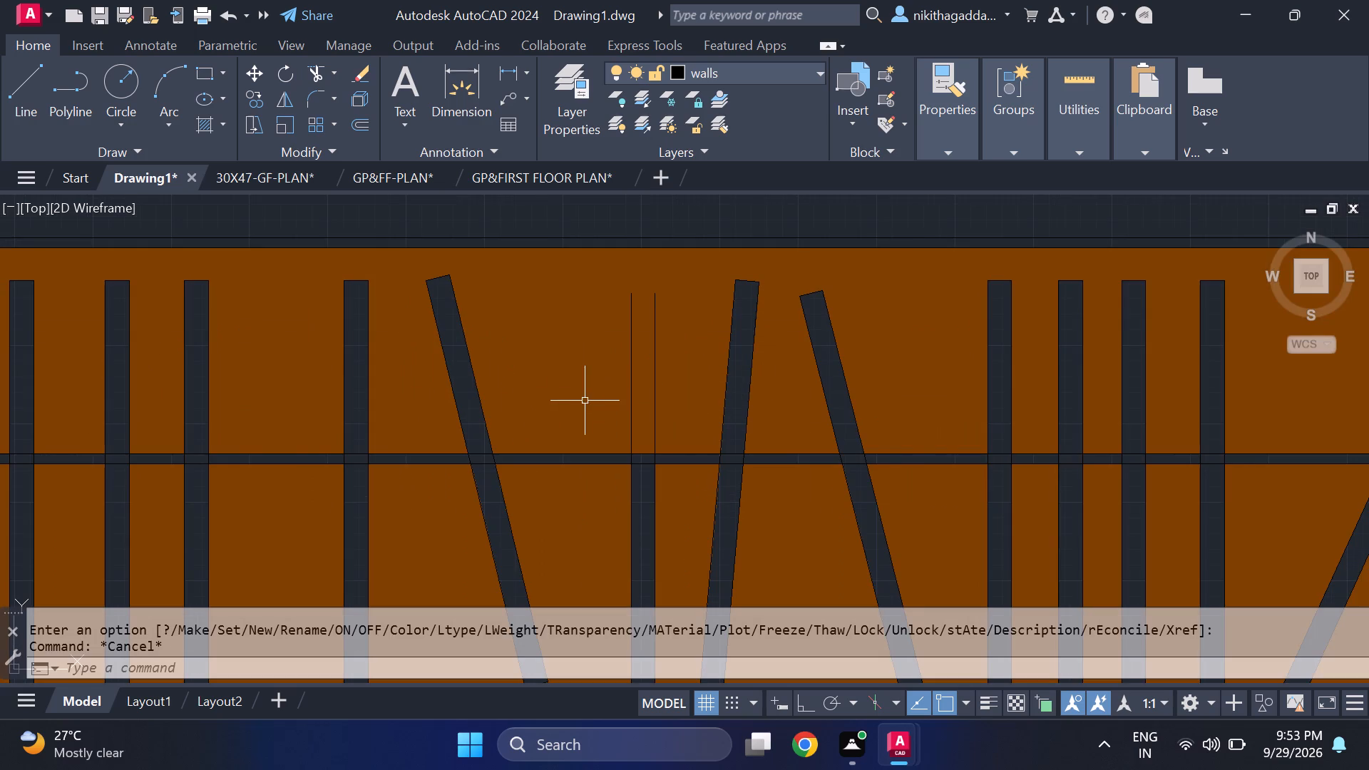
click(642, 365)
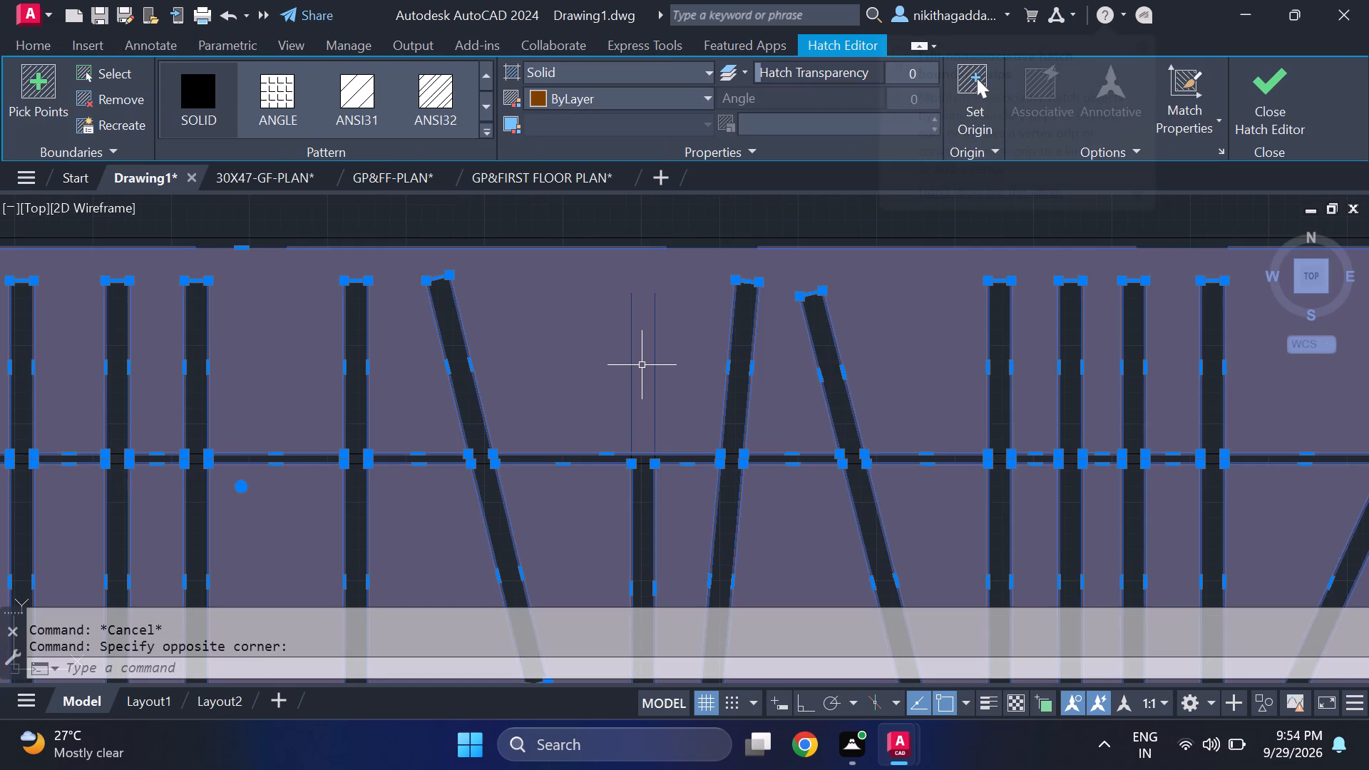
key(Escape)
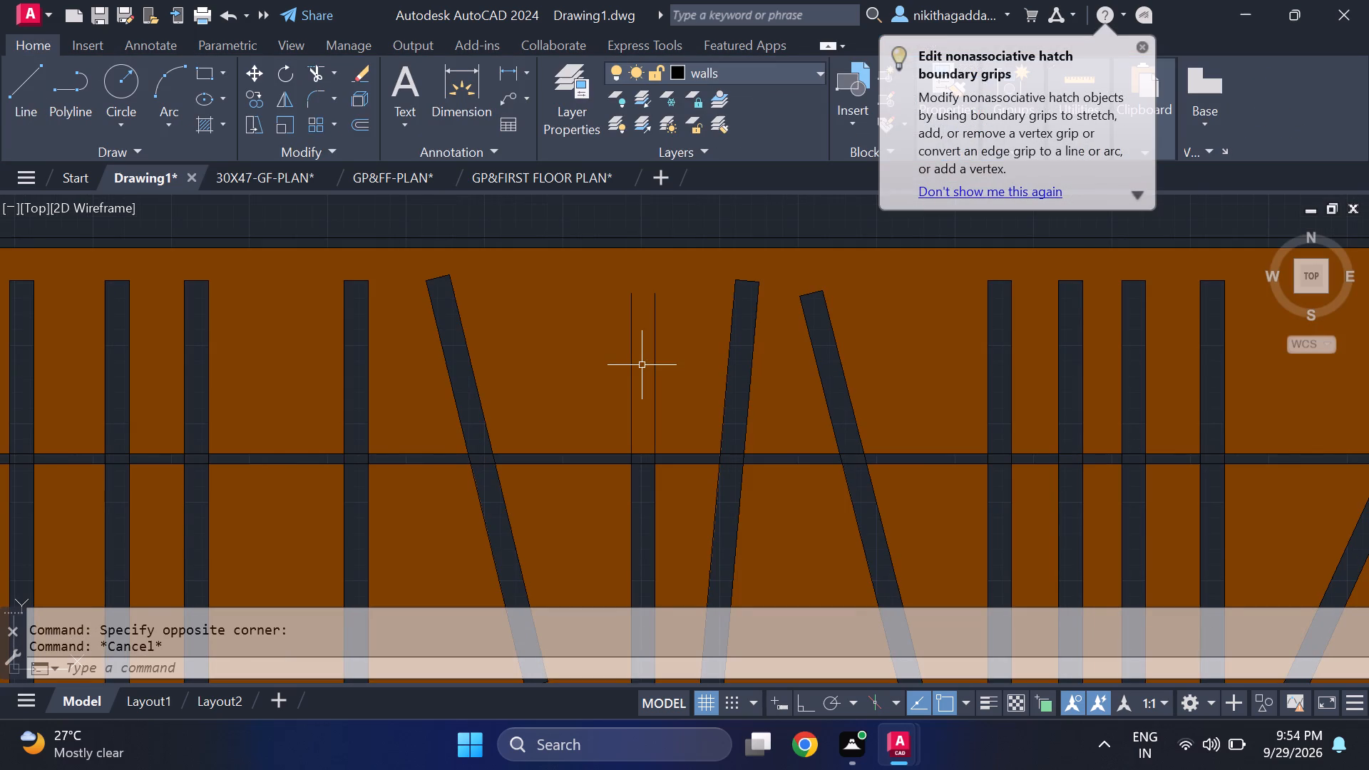
Copy the whole outlined wardrobe from its northwest corner to the empty space just east of the original.
scroll(574, 344, down, 4)
scroll(655, 348, up, 2)
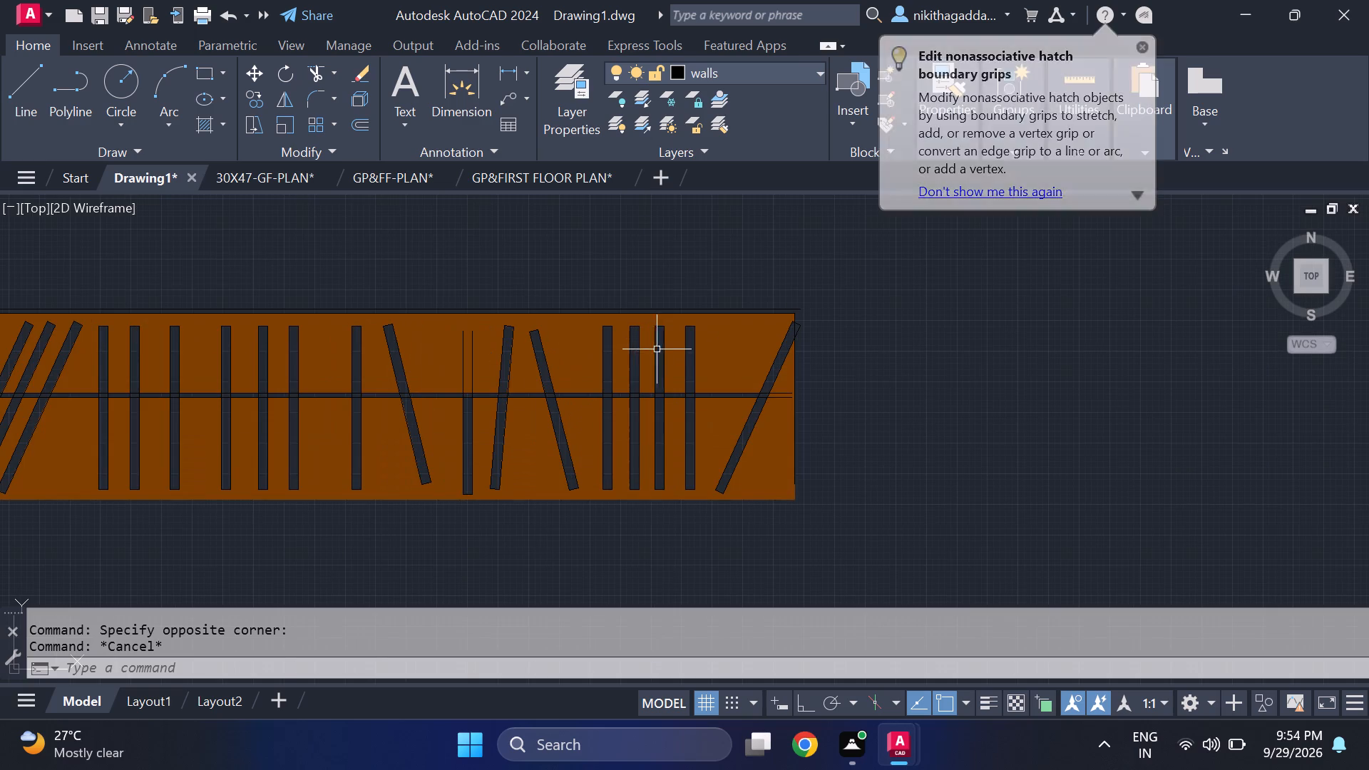
scroll(764, 387, up, 2)
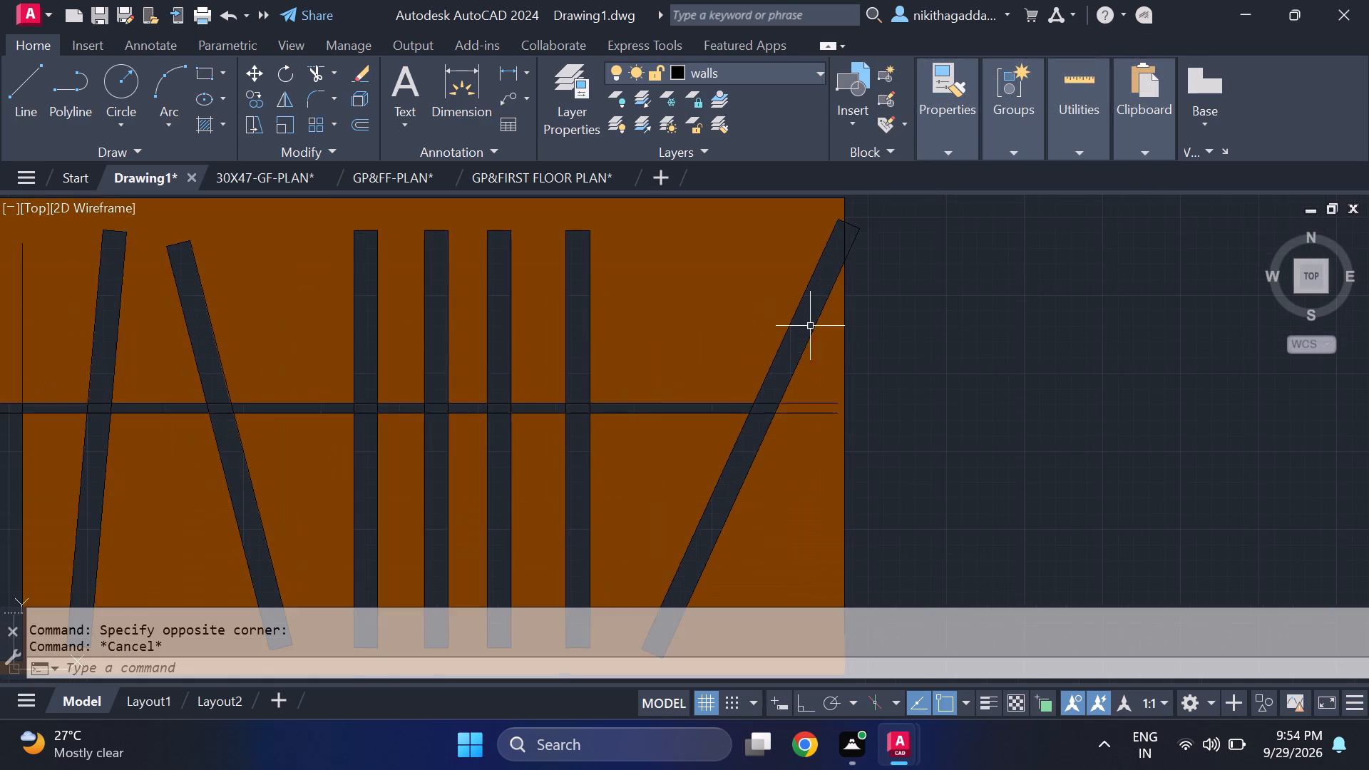
scroll(810, 325, down, 4)
drag(859, 274, 827, 294)
click(300, 411)
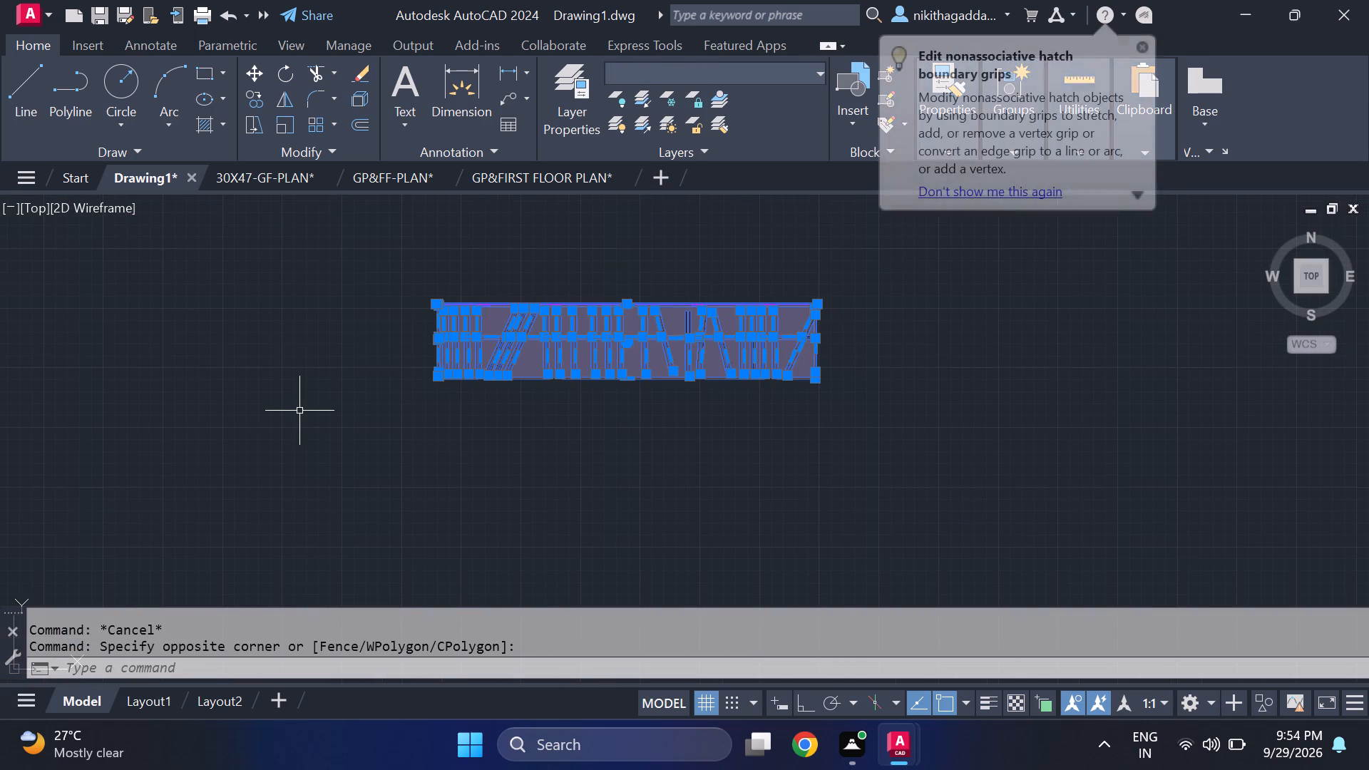
text(co)
key(Return)
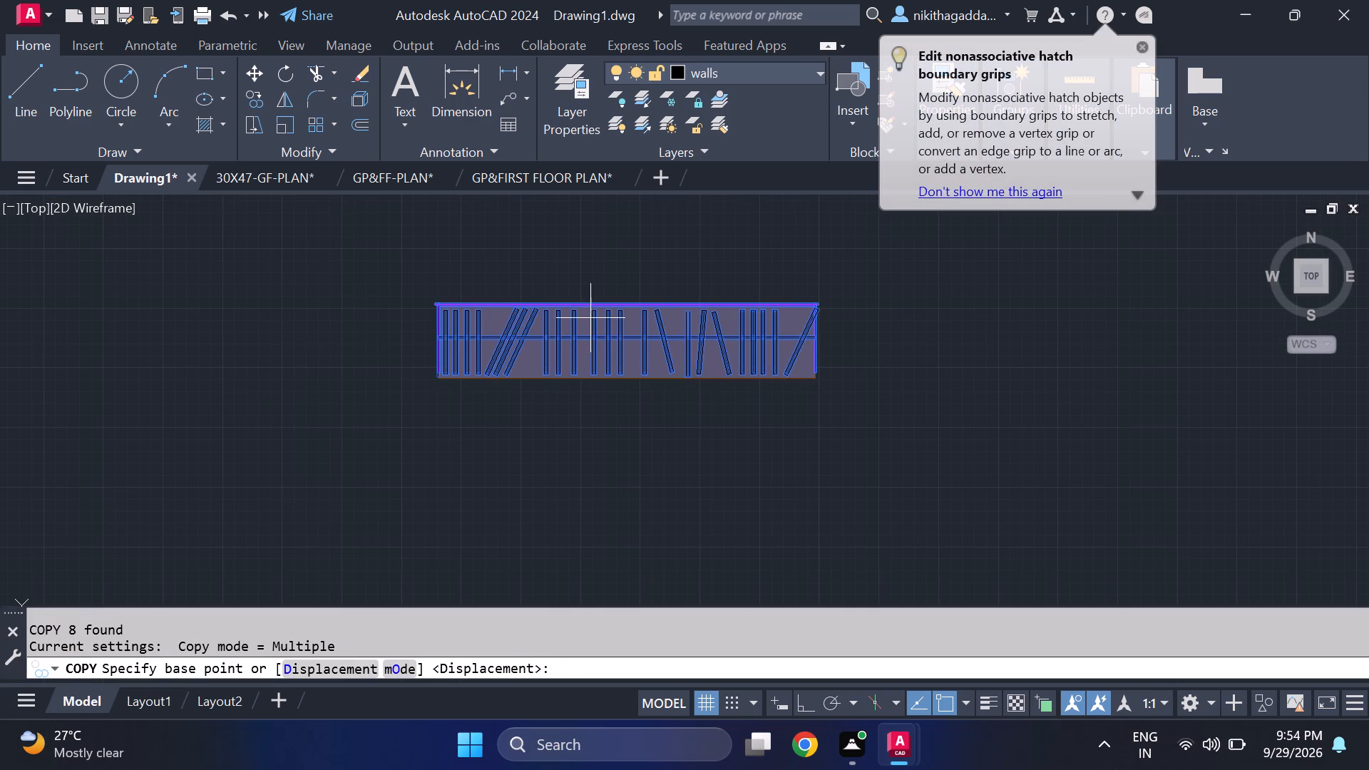
click(426, 305)
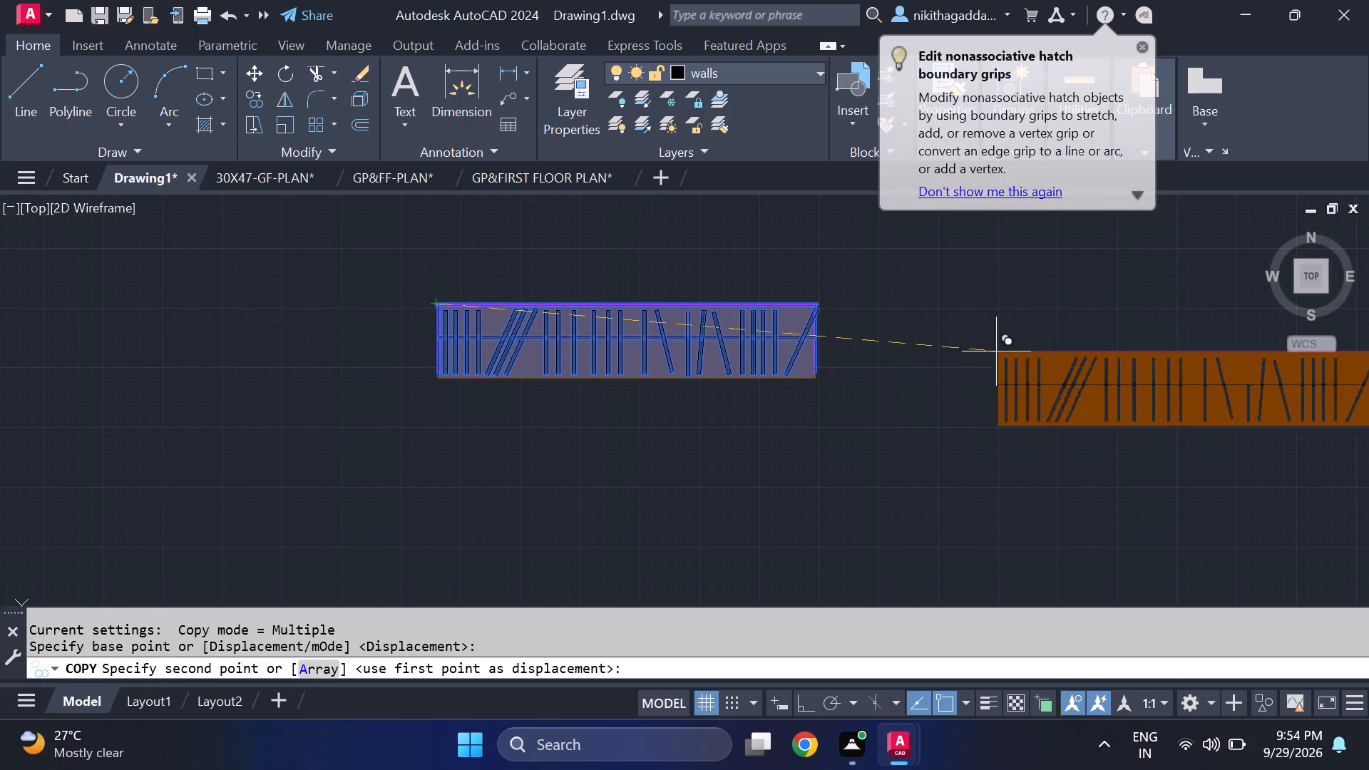
click(1005, 349)
key(Escape)
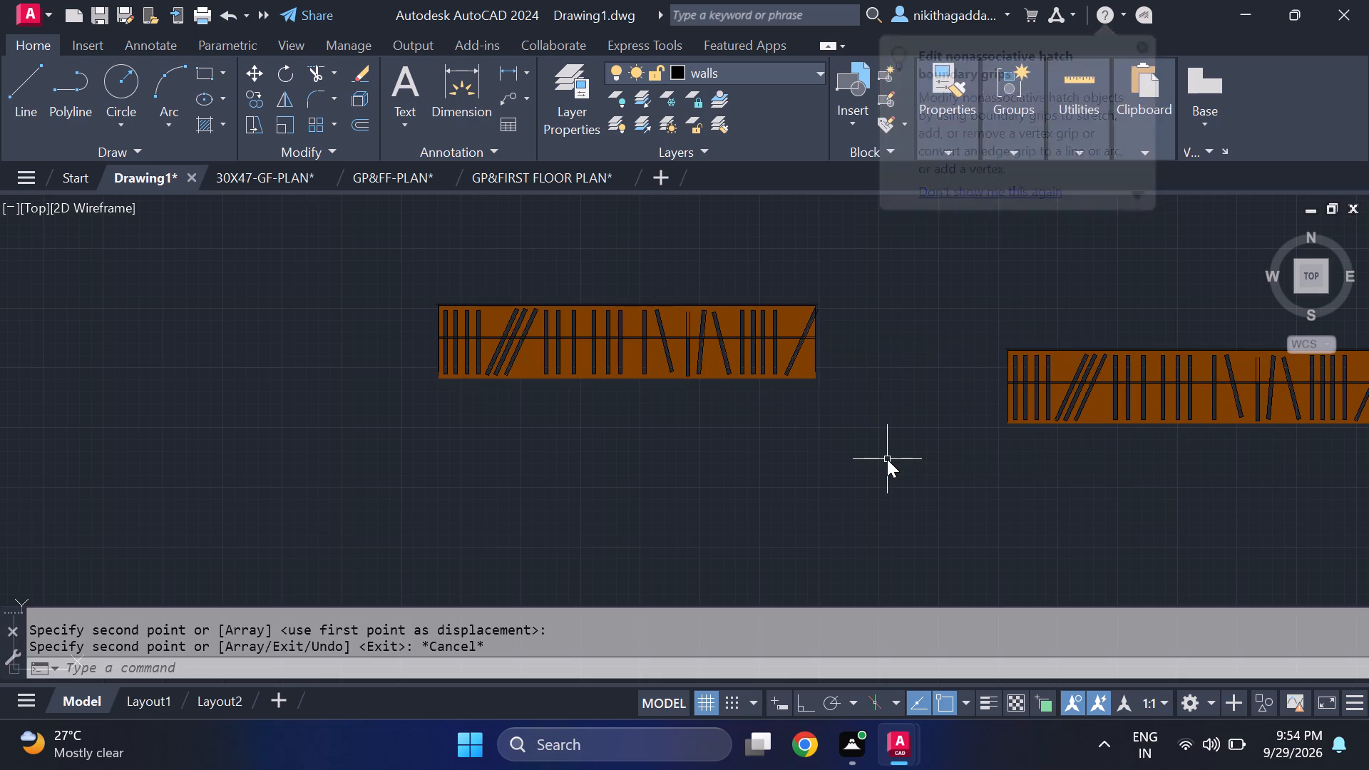
Rotate the original wardrobe 90° about the midpoint of its east edge so that it runs north-south.
click(836, 245)
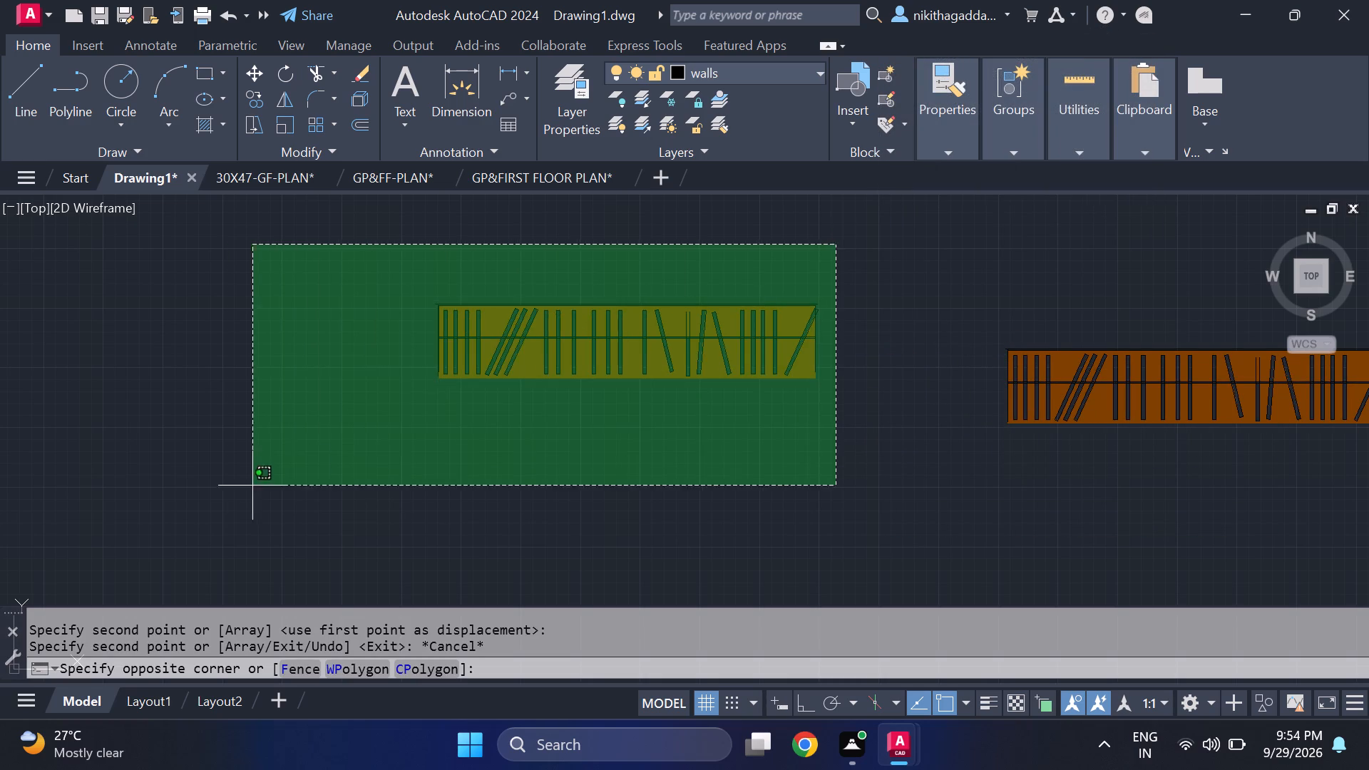
click(196, 493)
text(ro)
key(Return)
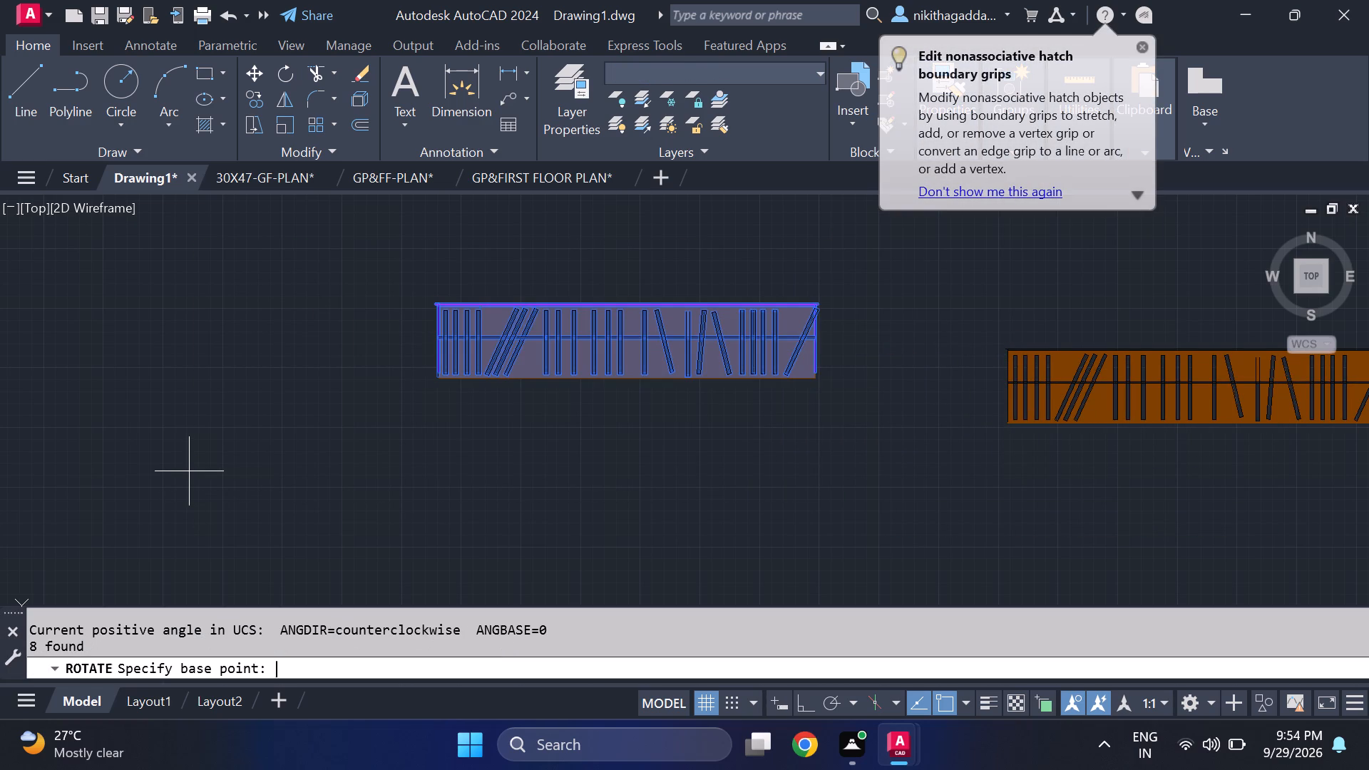
click(819, 342)
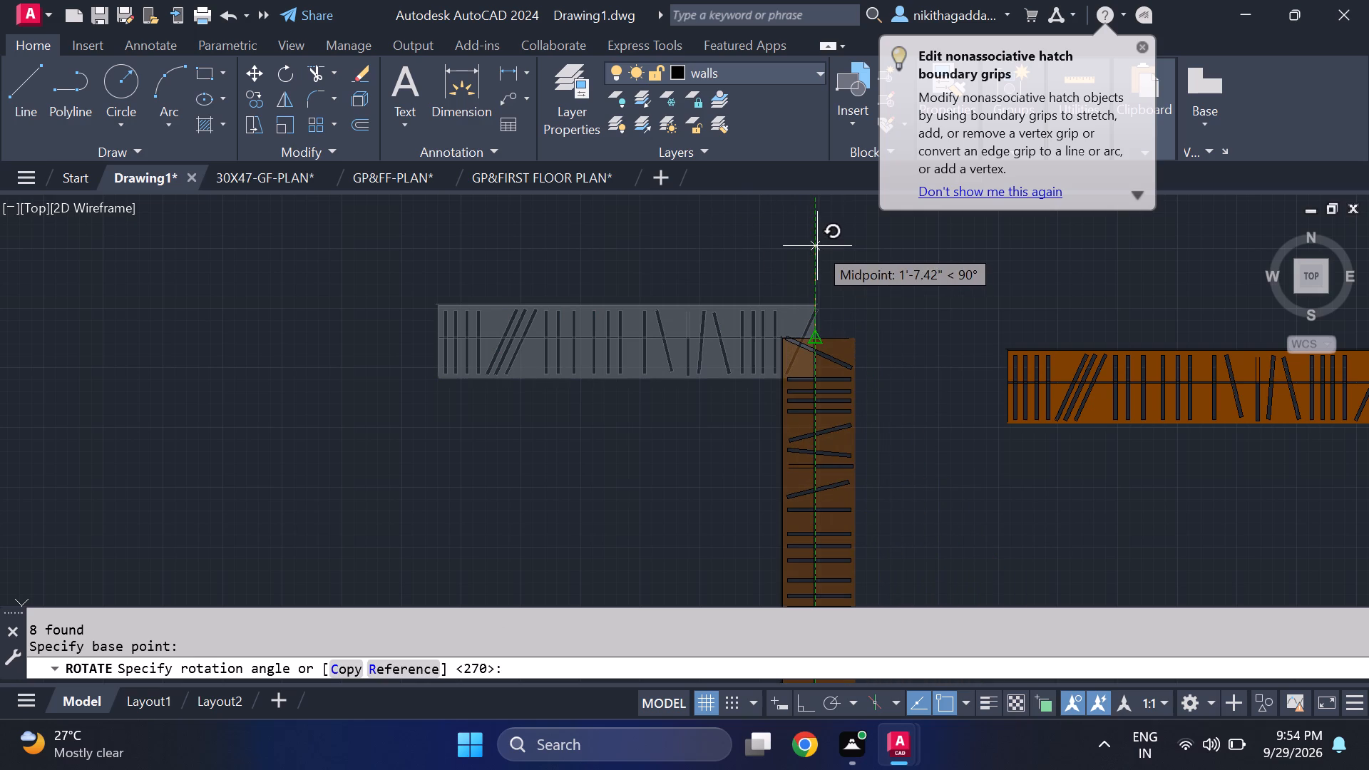
click(817, 246)
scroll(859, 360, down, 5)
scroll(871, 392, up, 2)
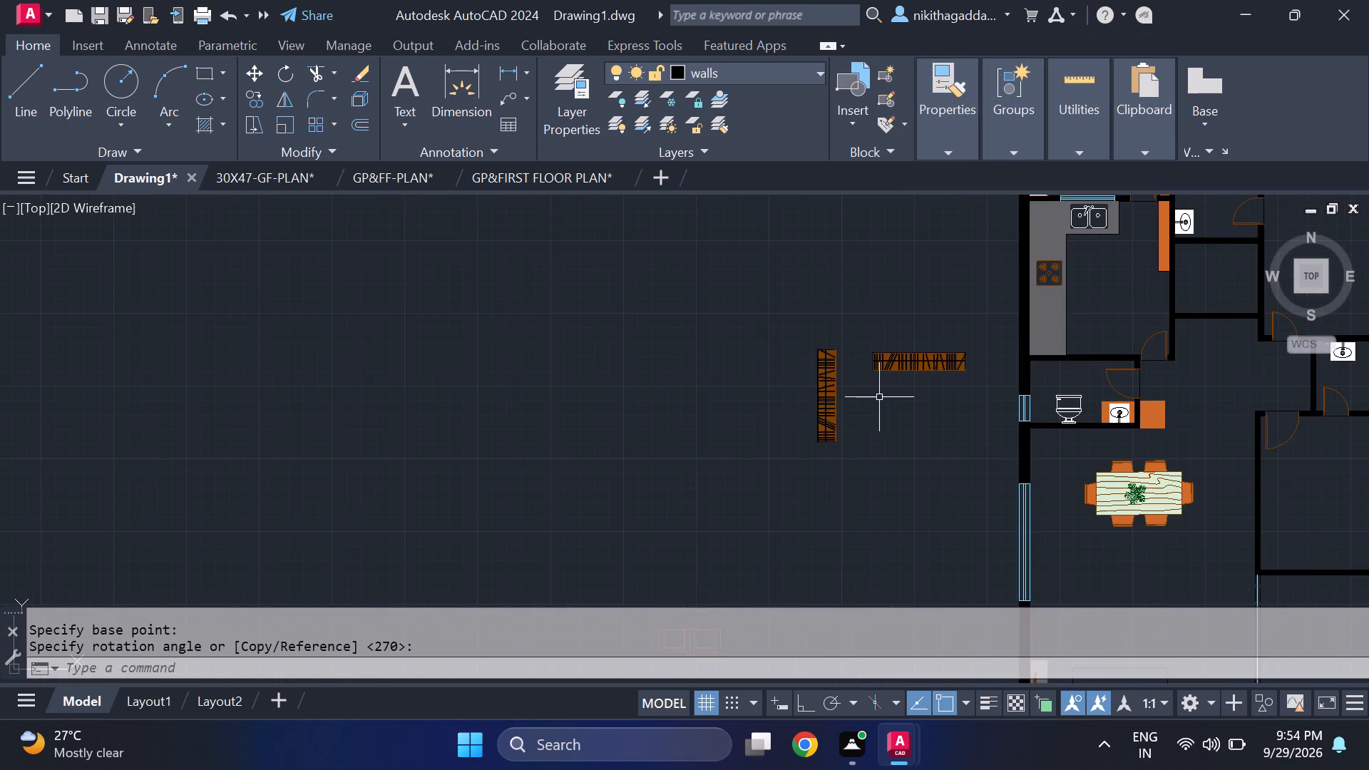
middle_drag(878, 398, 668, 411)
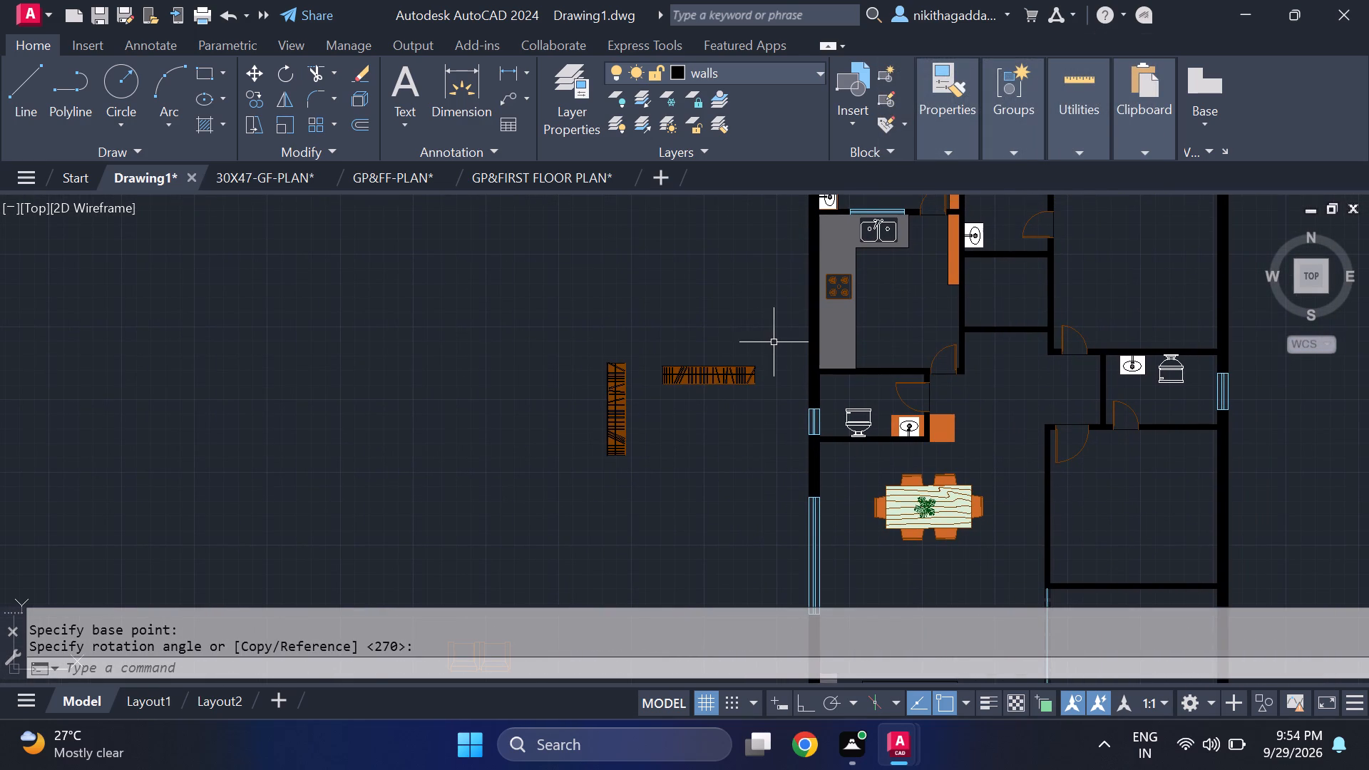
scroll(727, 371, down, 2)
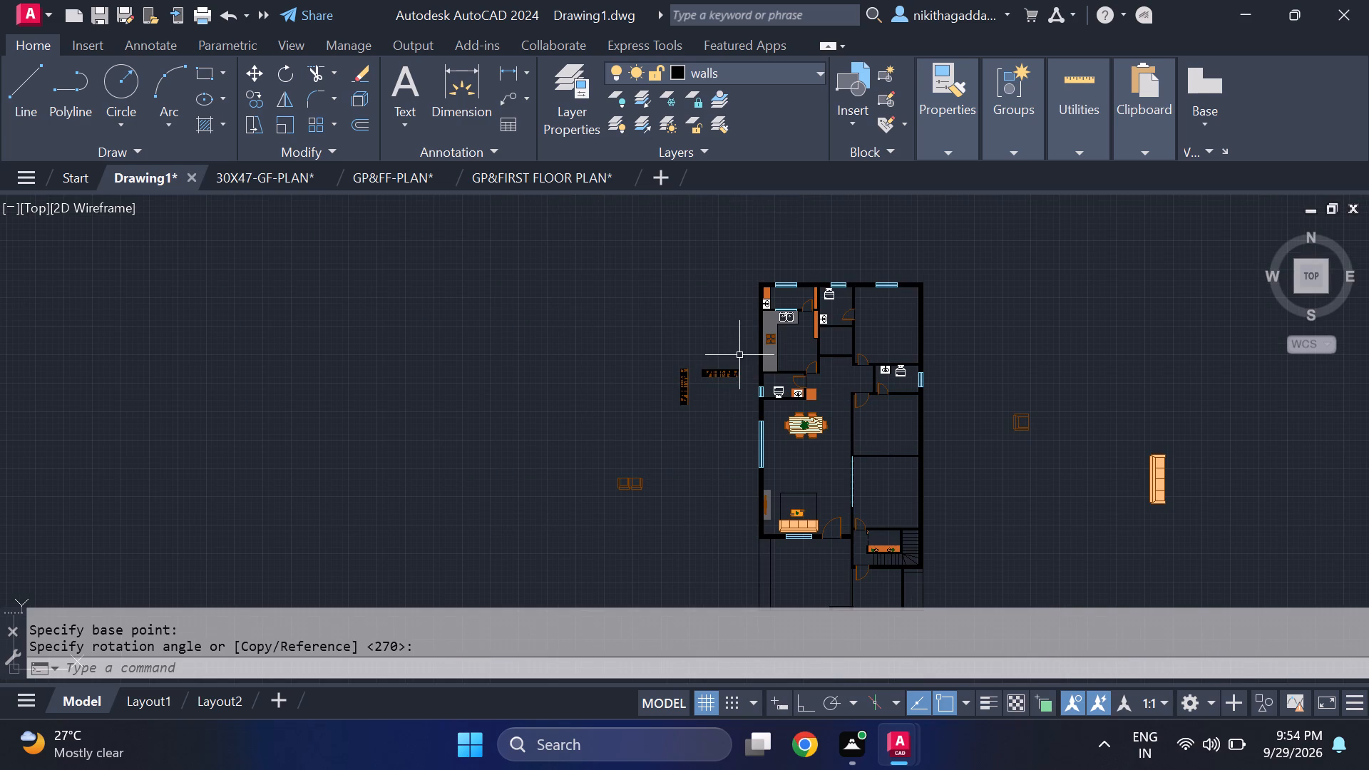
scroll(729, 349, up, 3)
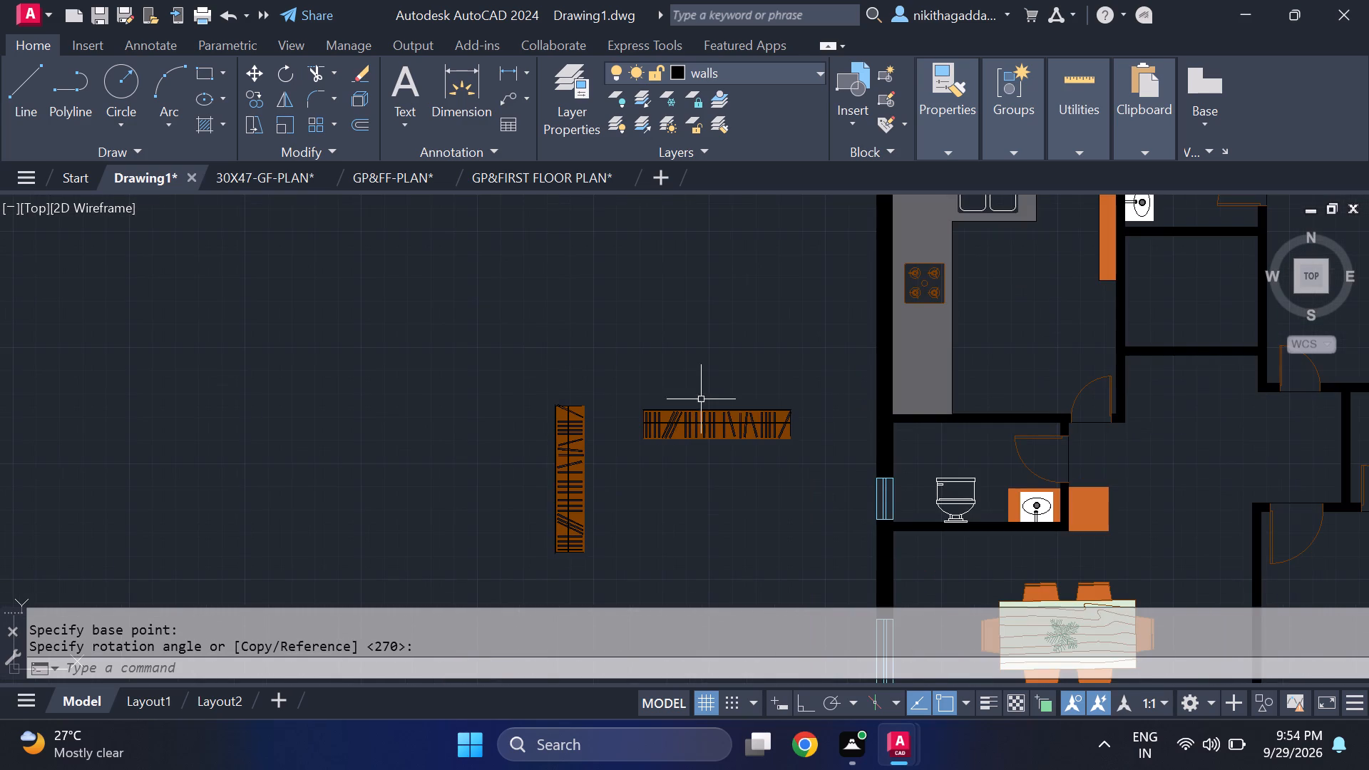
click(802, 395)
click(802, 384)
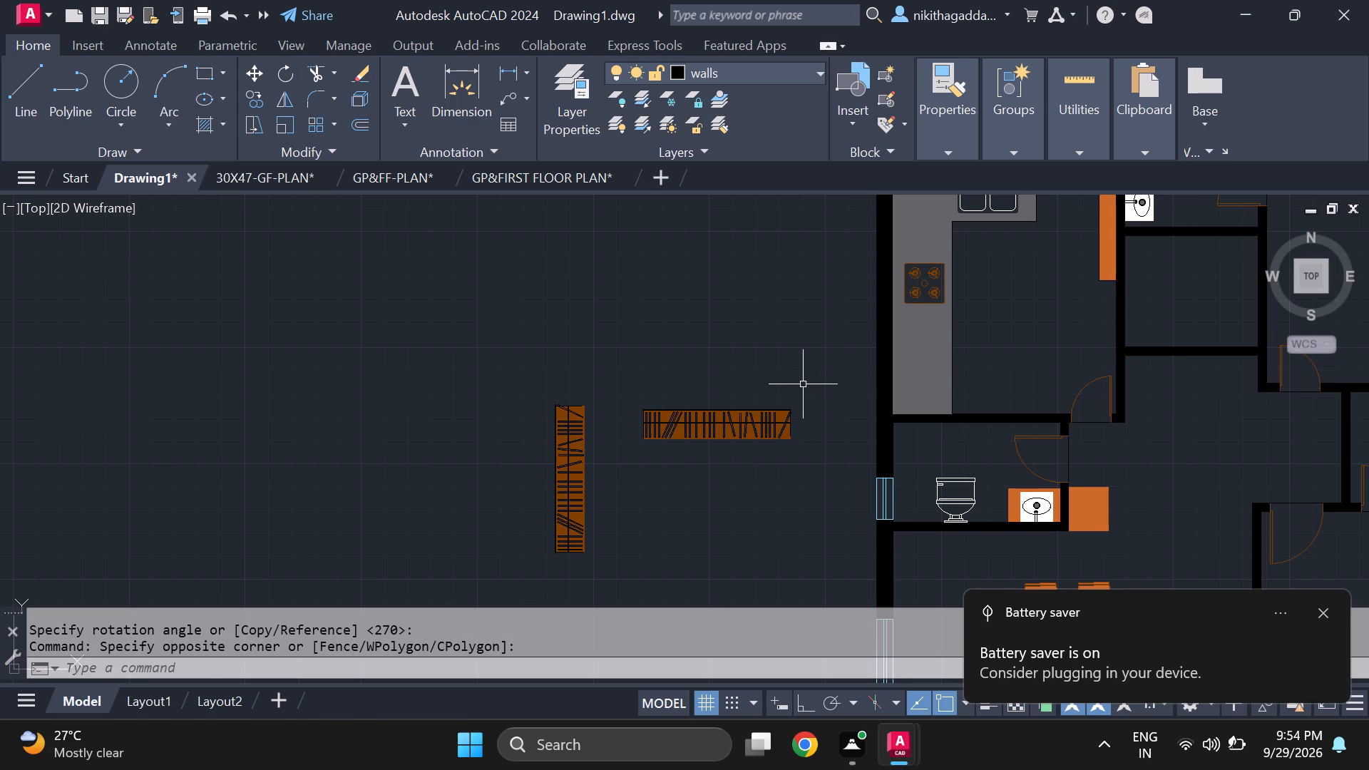
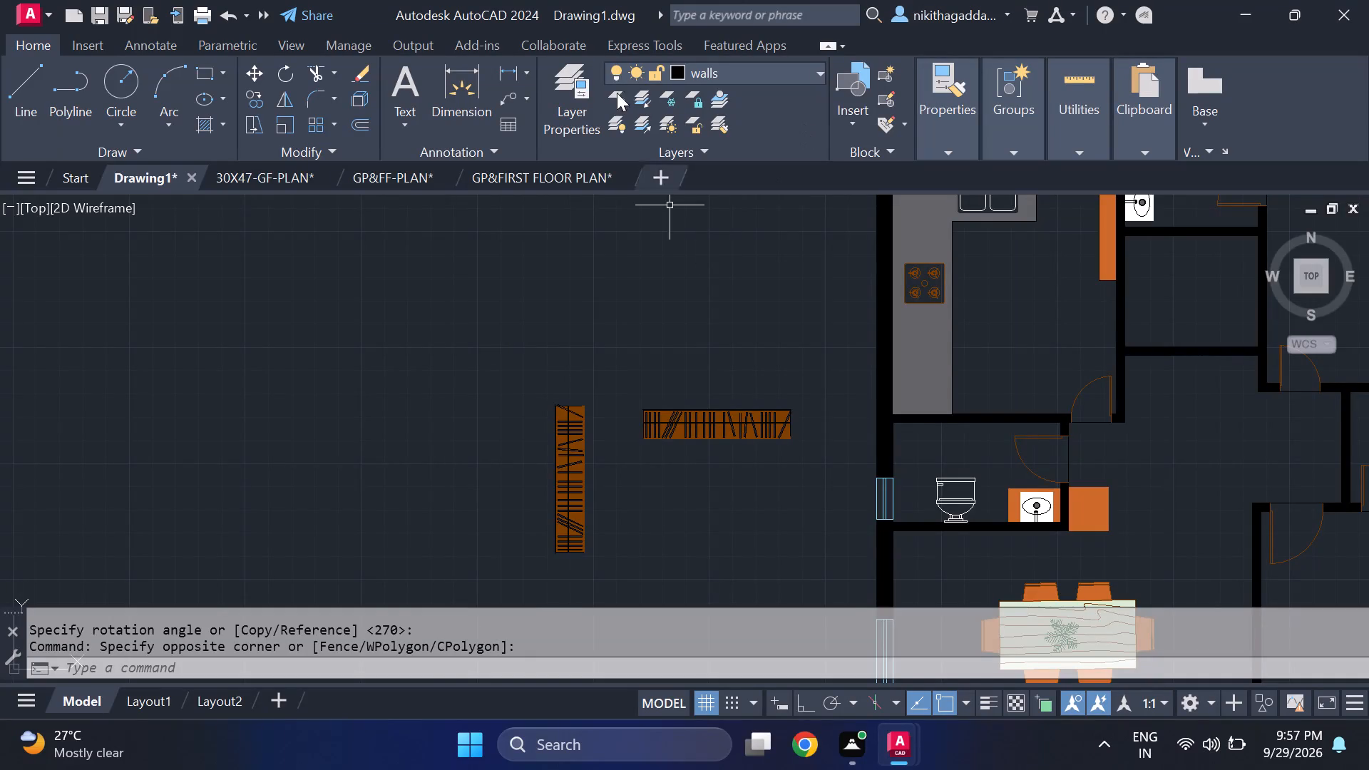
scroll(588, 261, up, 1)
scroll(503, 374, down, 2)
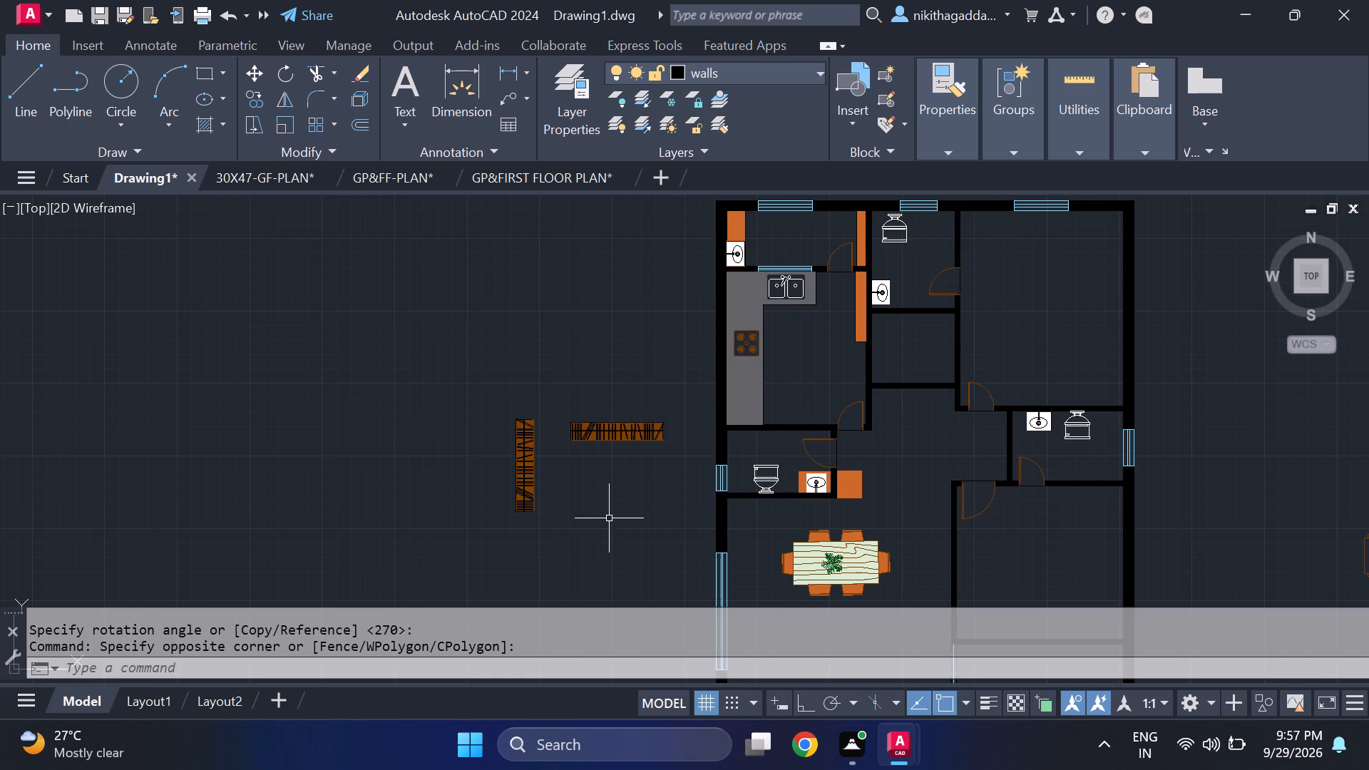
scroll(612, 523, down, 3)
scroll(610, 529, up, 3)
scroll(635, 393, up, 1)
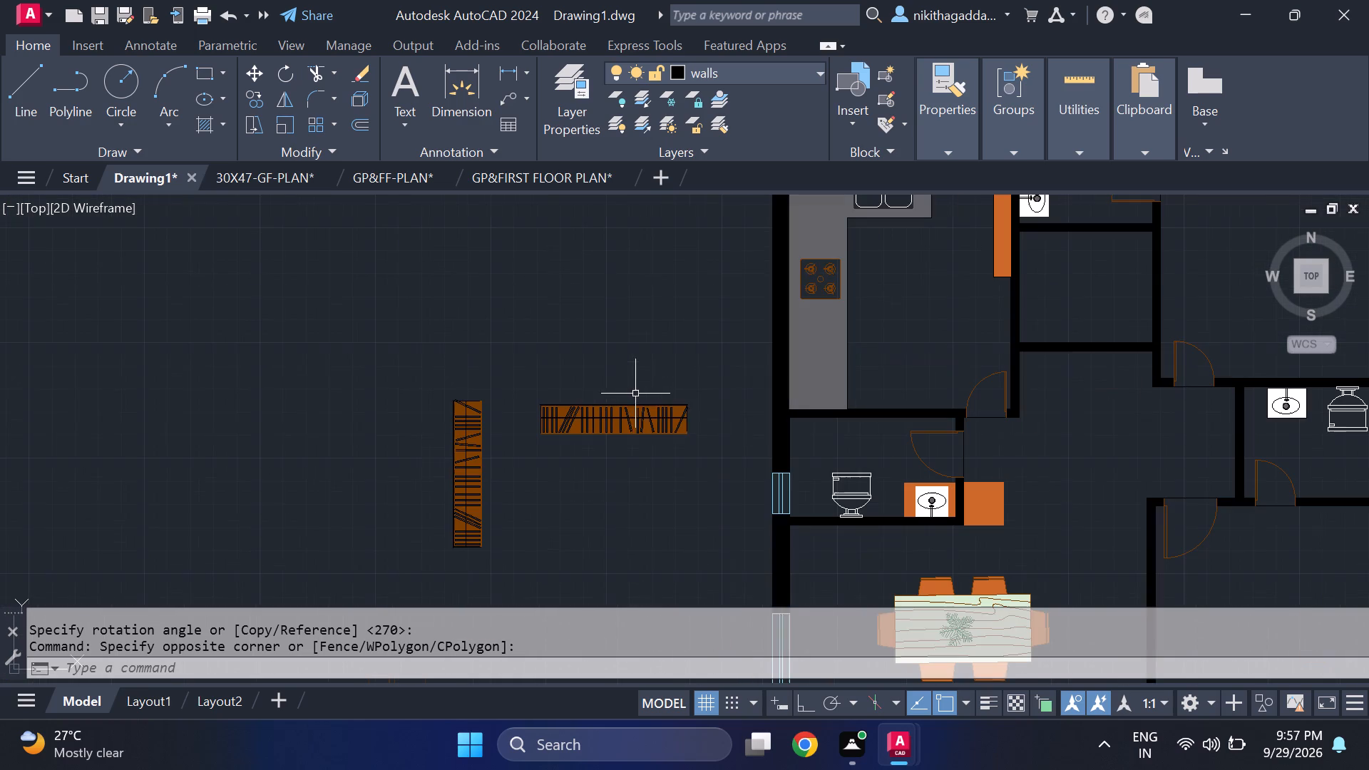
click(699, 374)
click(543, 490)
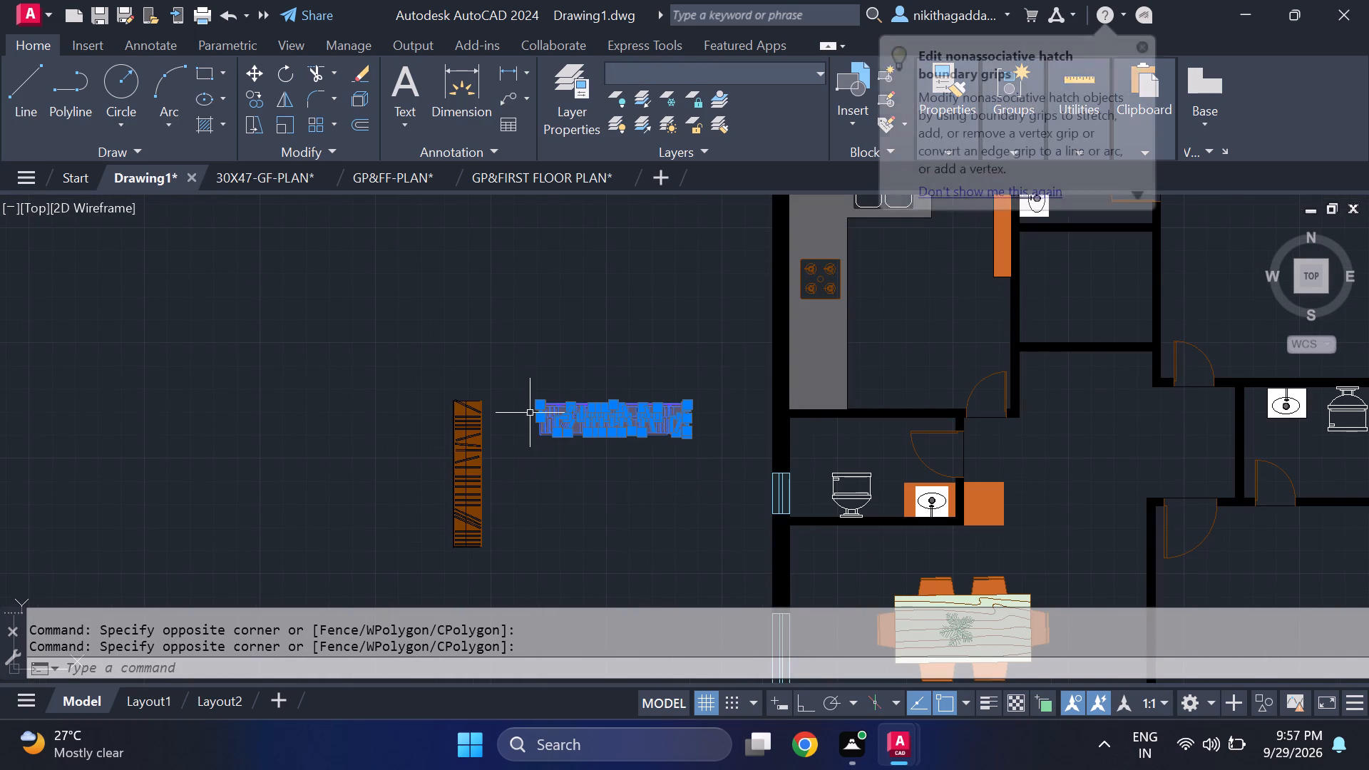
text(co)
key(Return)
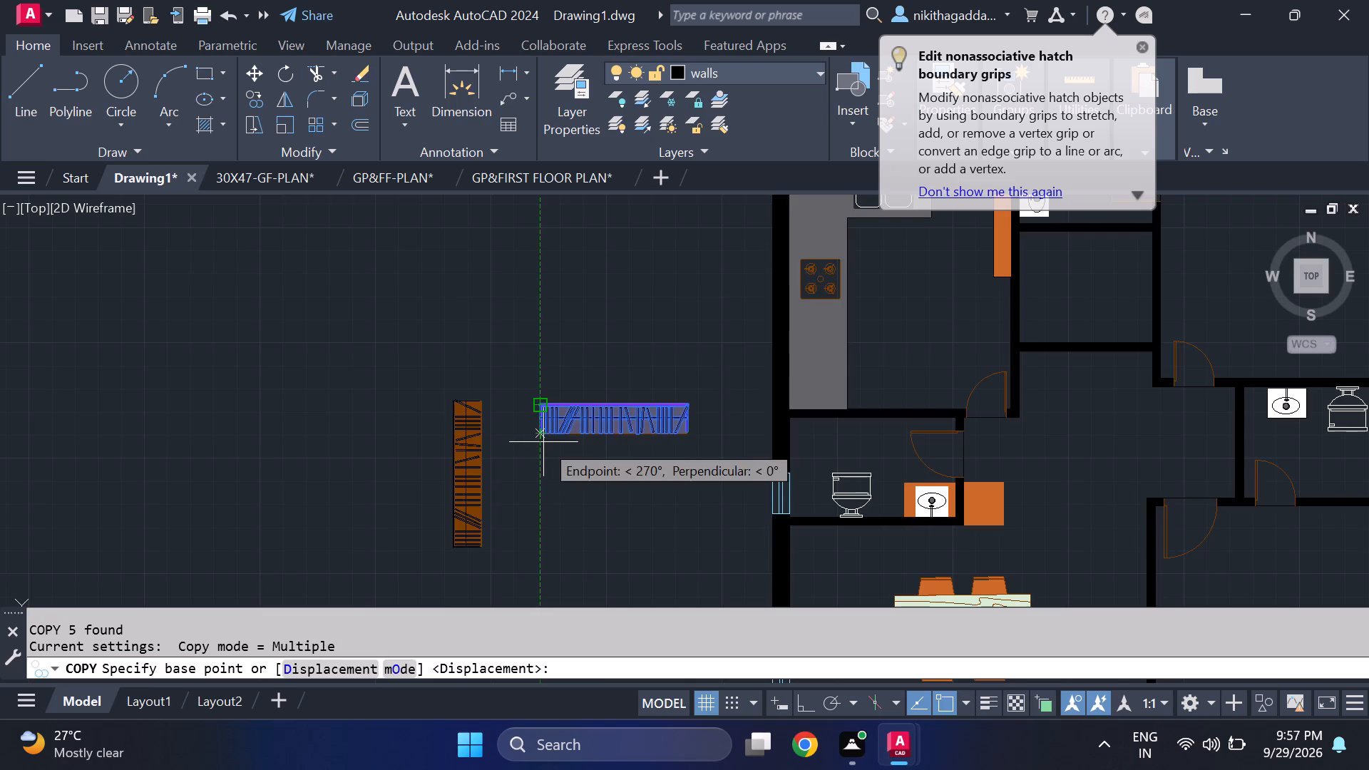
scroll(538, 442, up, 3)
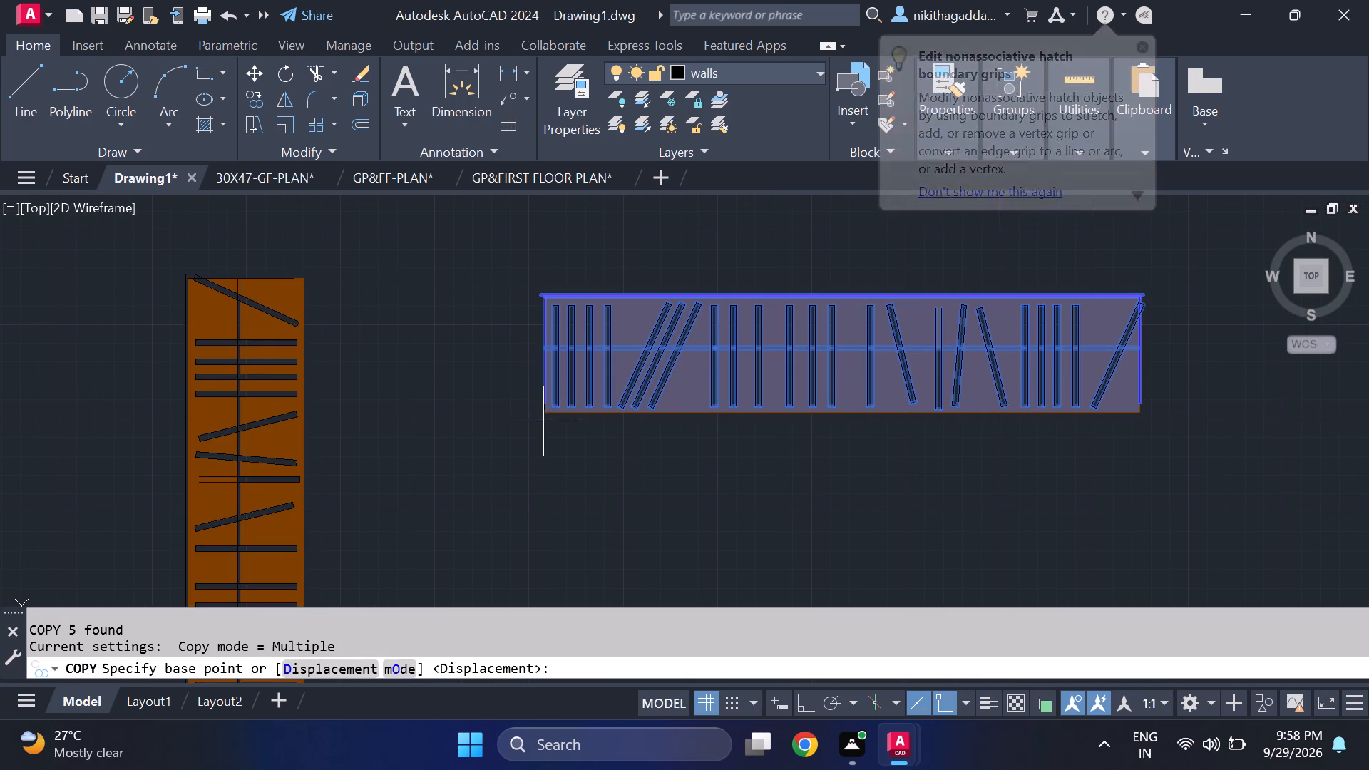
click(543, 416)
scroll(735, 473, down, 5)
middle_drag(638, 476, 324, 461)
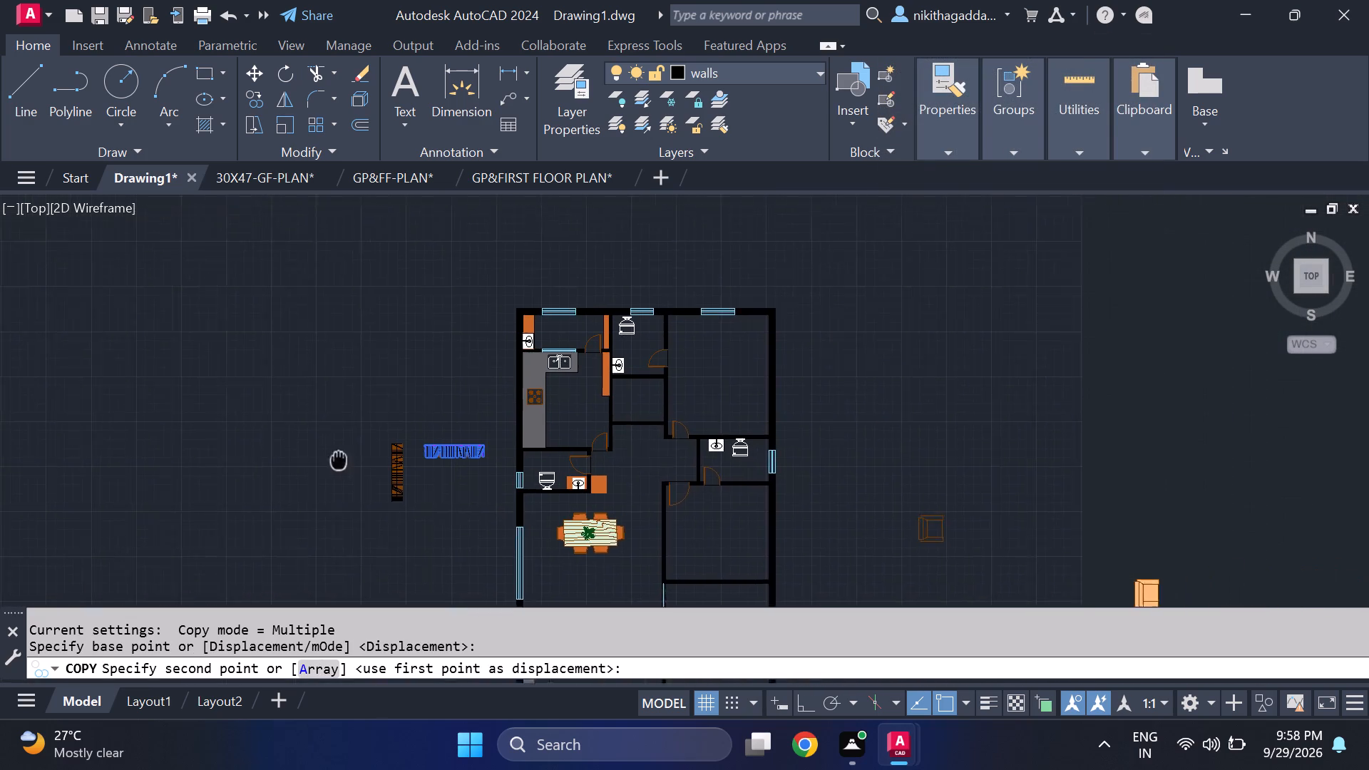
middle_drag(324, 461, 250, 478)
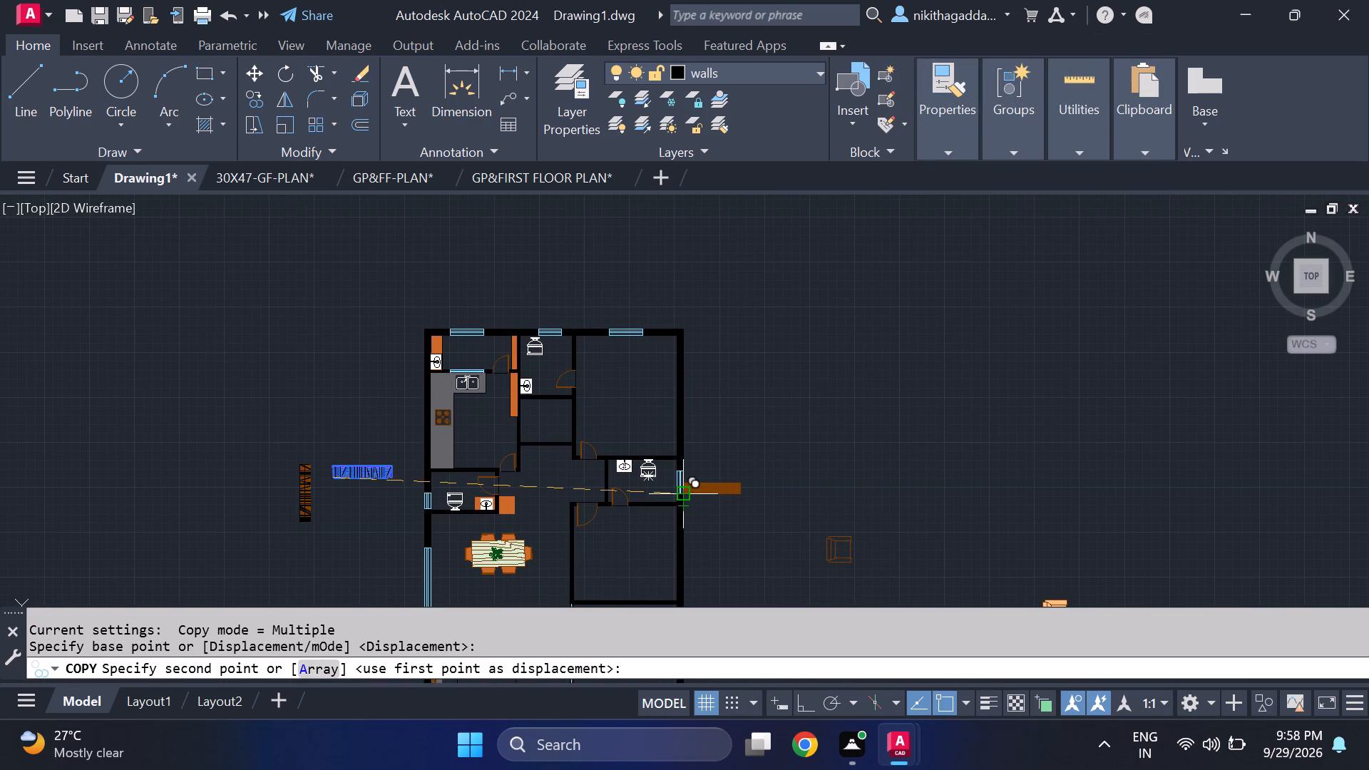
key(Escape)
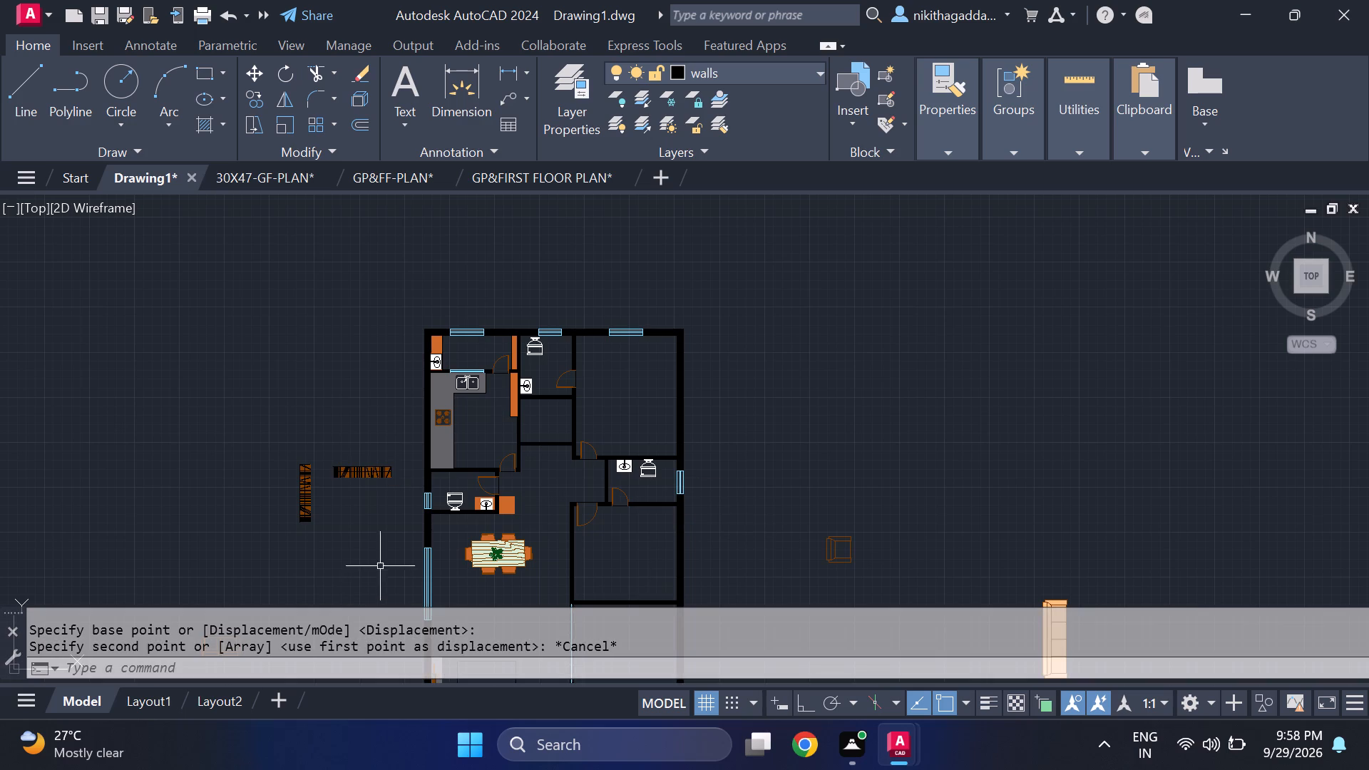
Copy the north-south wardrobe from its southwest corner into the inner southwest corner of the bedroom east of the dining area.
scroll(282, 502, up, 1)
middle_drag(304, 542, 318, 459)
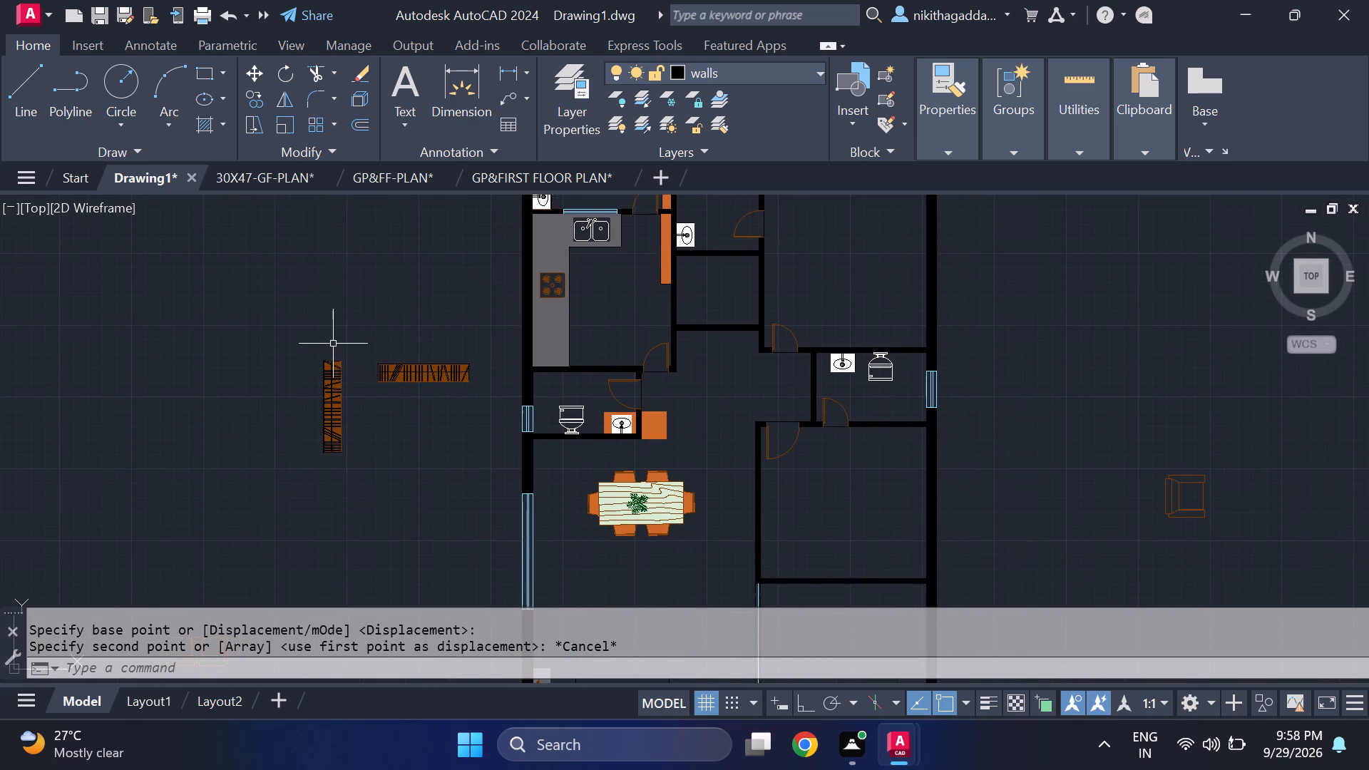
scroll(332, 346, up, 2)
drag(355, 338, 355, 385)
middle_drag(265, 564, 301, 400)
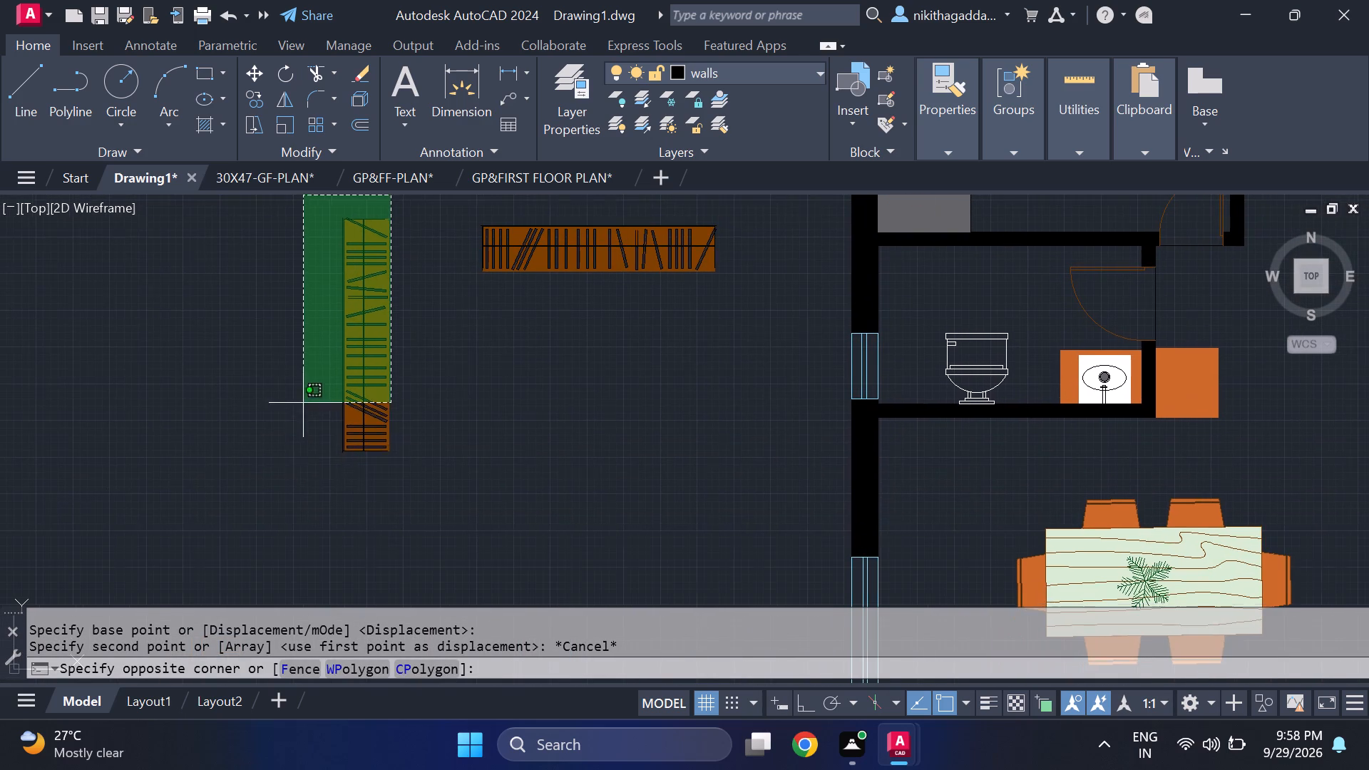
click(275, 503)
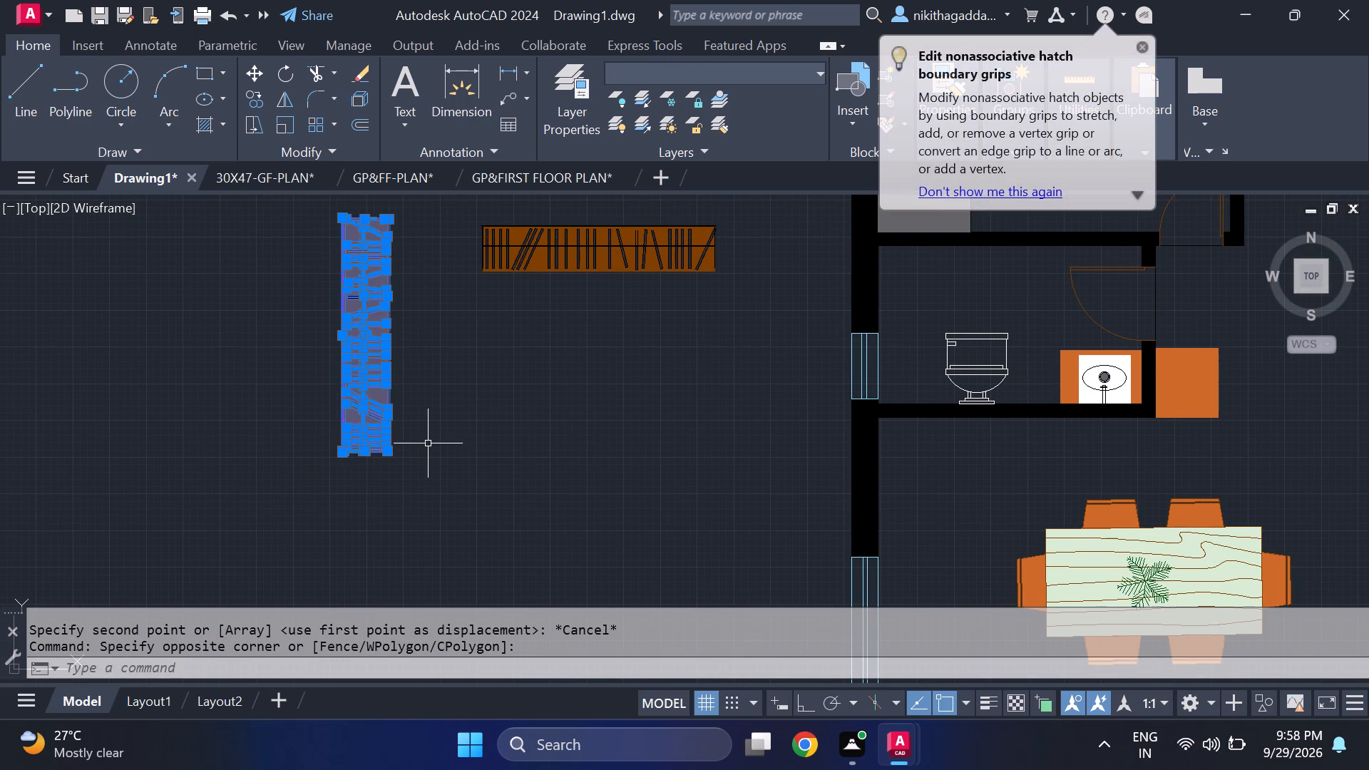
text(co)
key(Return)
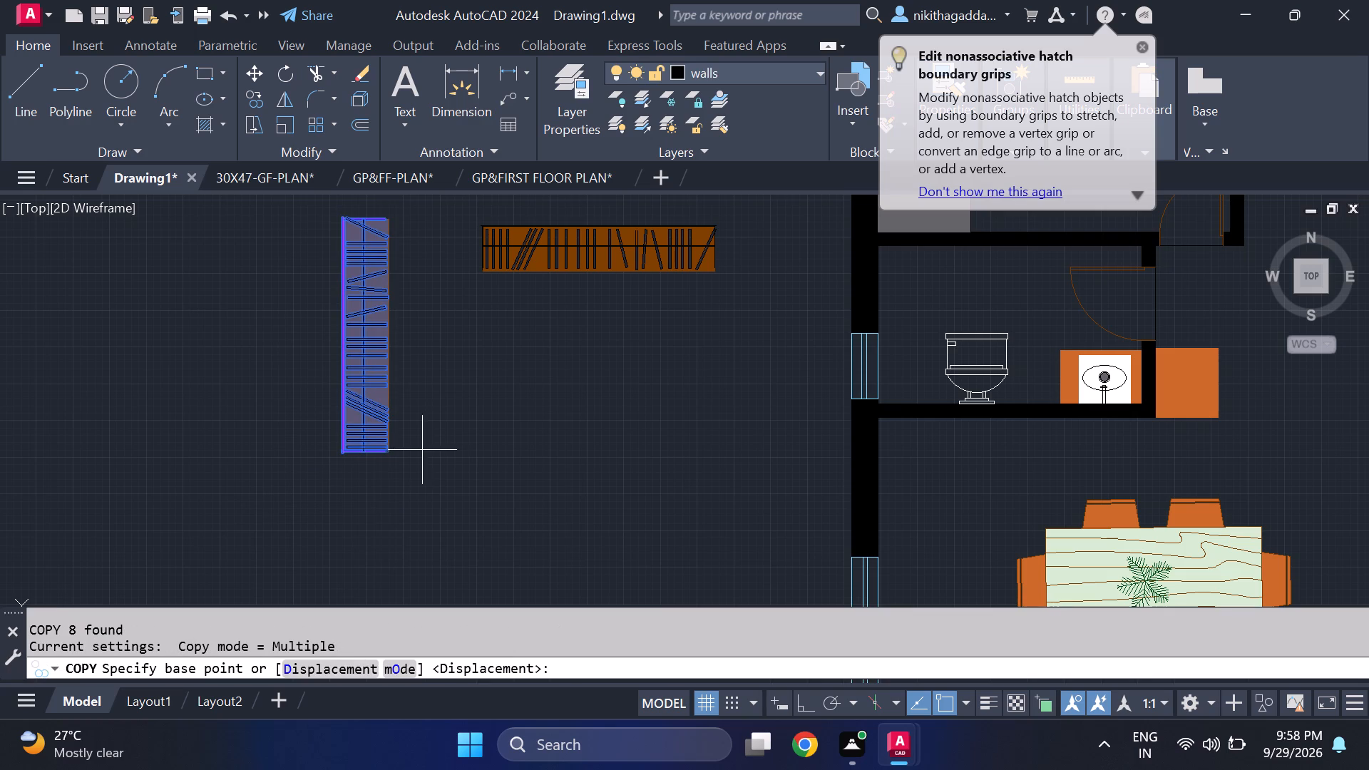
scroll(338, 475, up, 3)
click(352, 394)
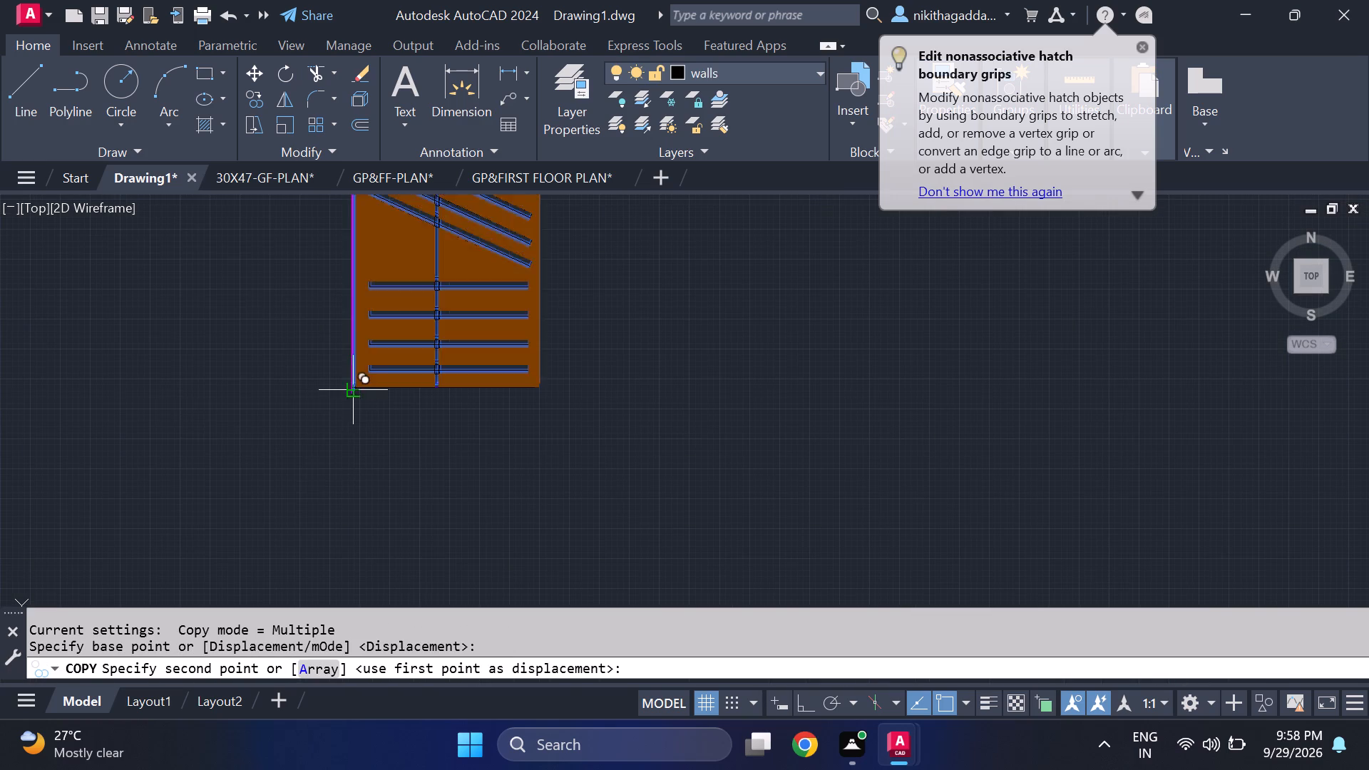
scroll(651, 433, down, 5)
middle_drag(707, 542, 310, 529)
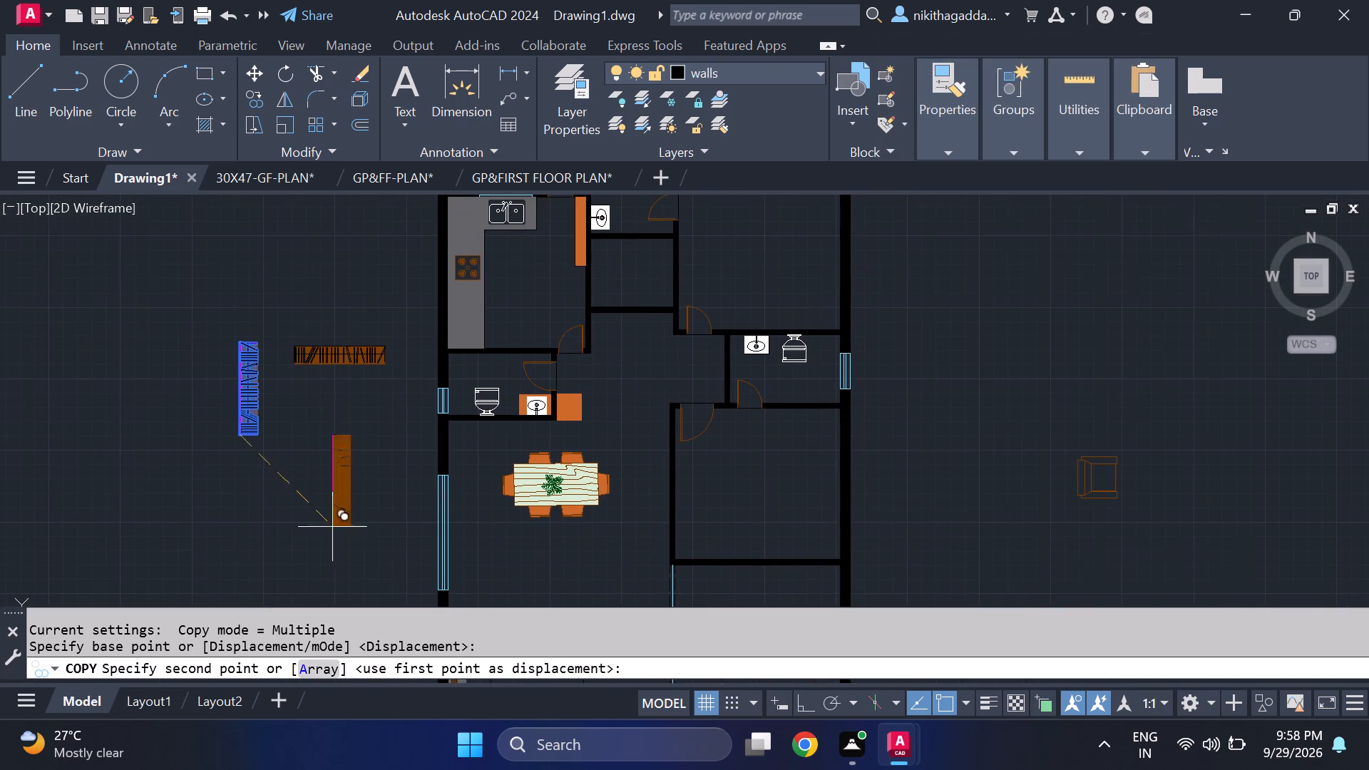
scroll(696, 560, up, 2)
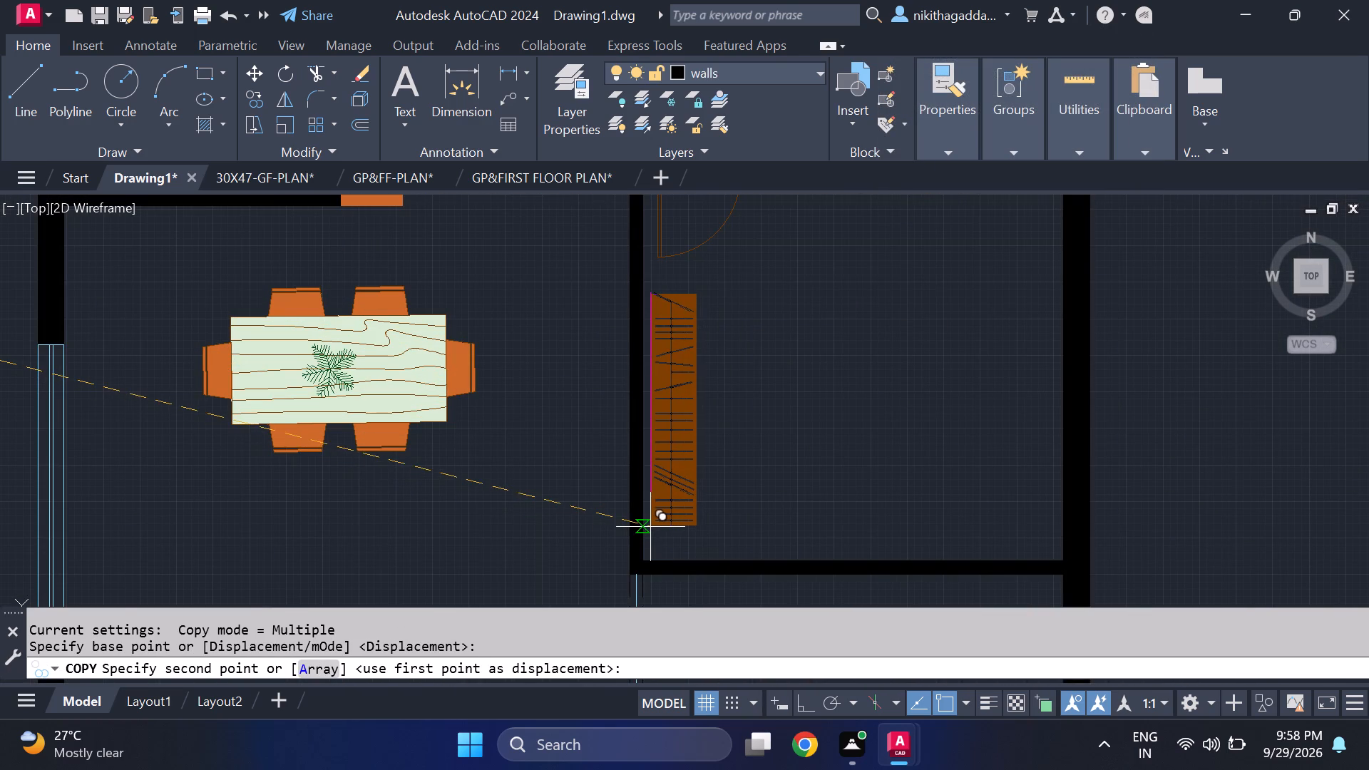
scroll(640, 508, up, 1)
middle_drag(654, 541, 616, 437)
scroll(612, 460, up, 2)
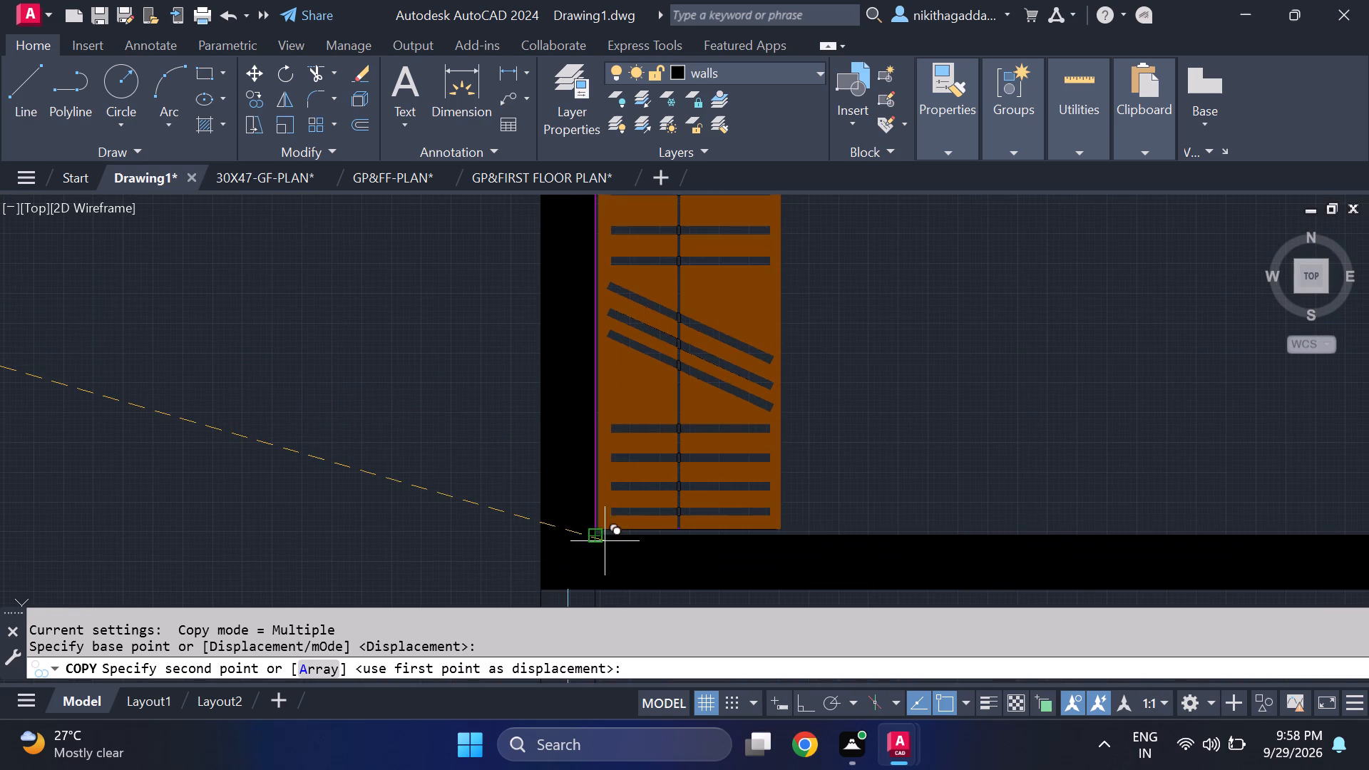
scroll(598, 541, up, 2)
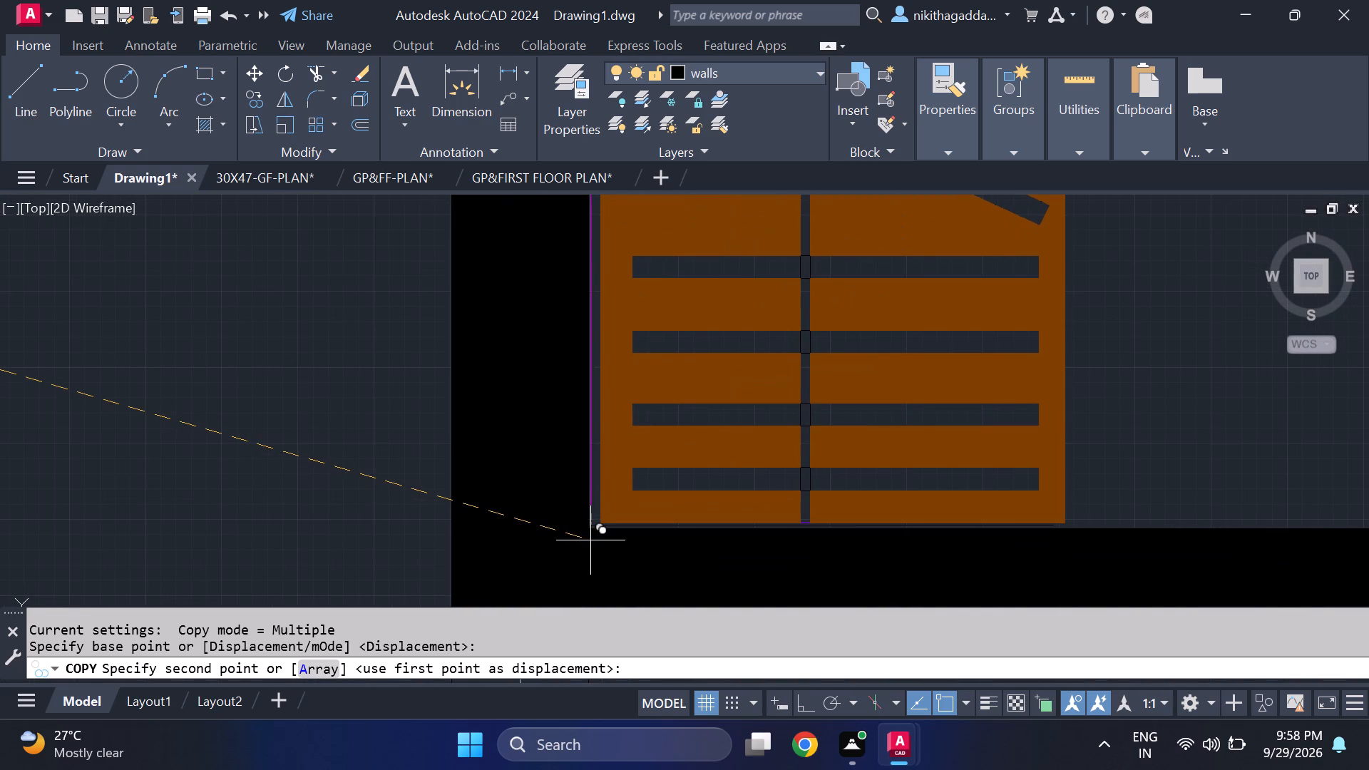
scroll(597, 540, up, 2)
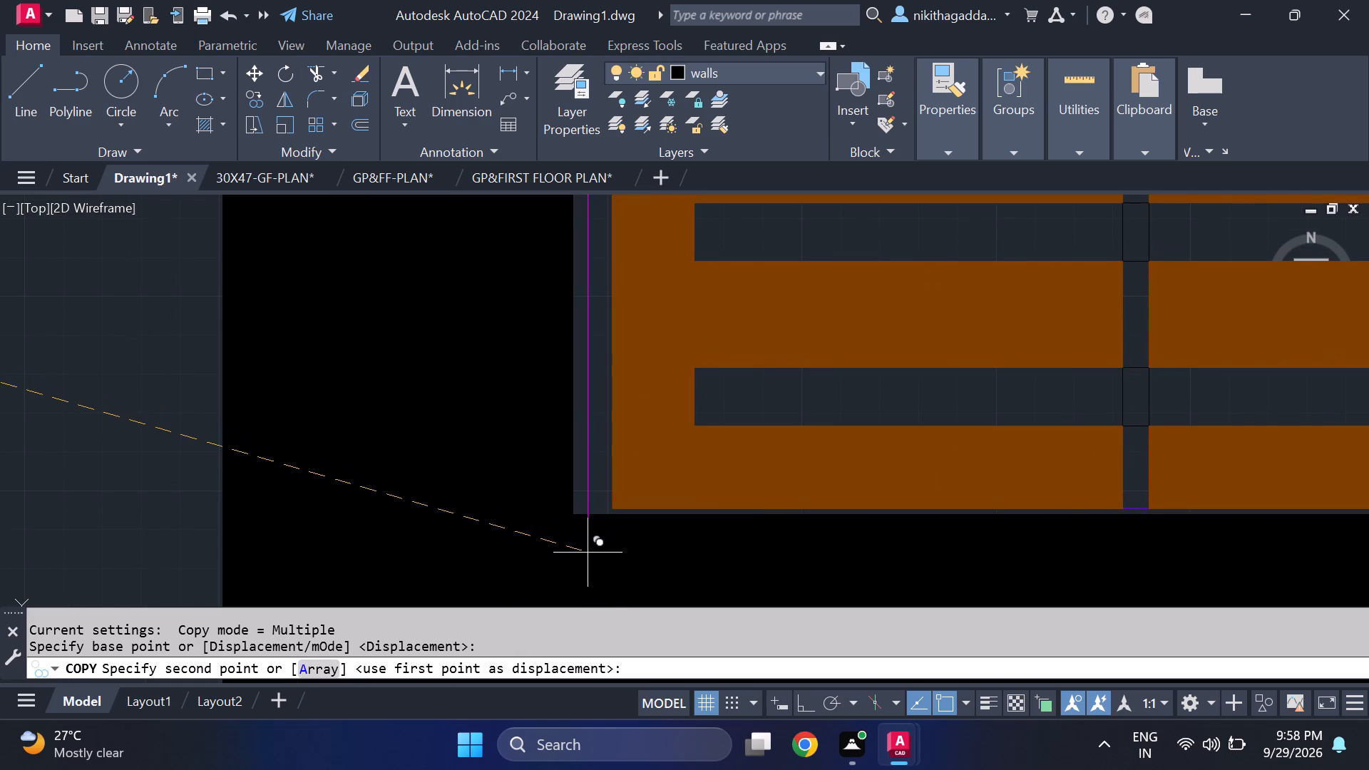
click(588, 553)
scroll(656, 525, down, 6)
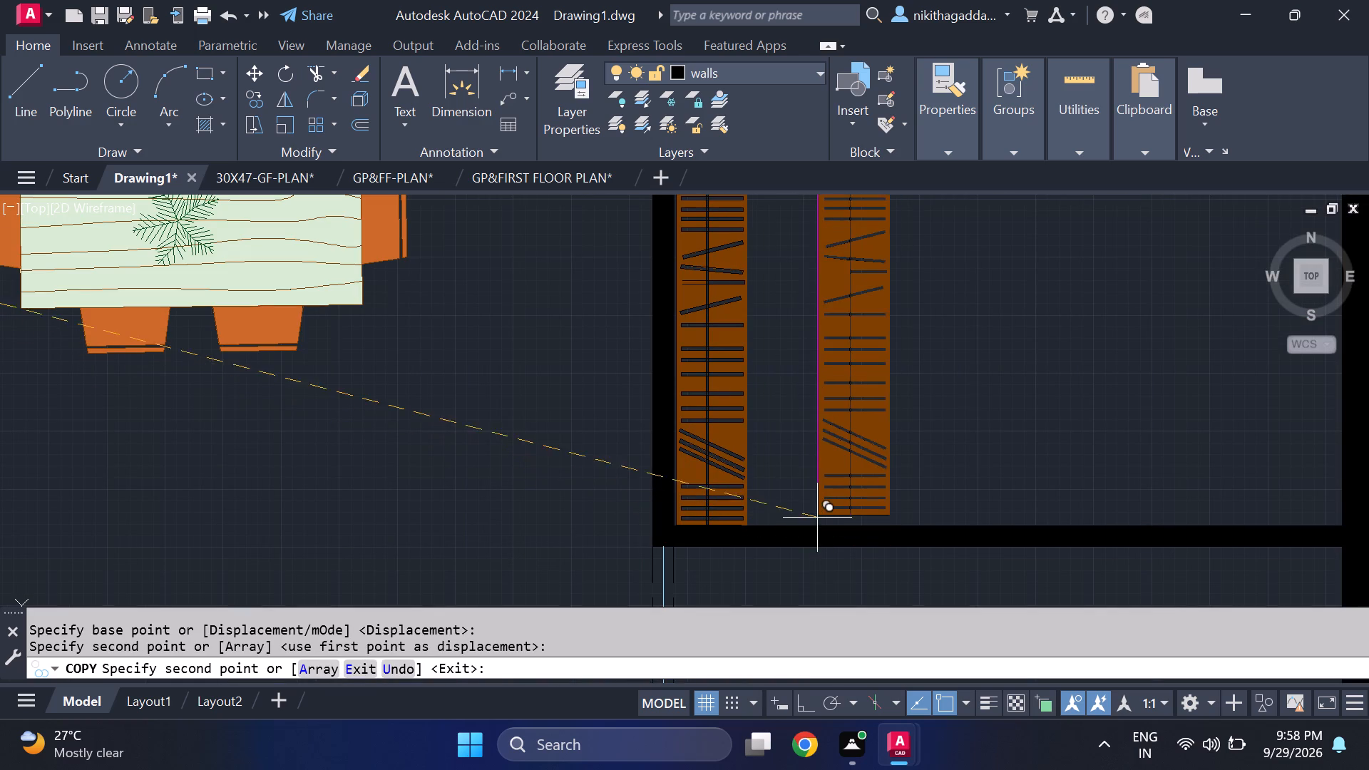
key(Escape)
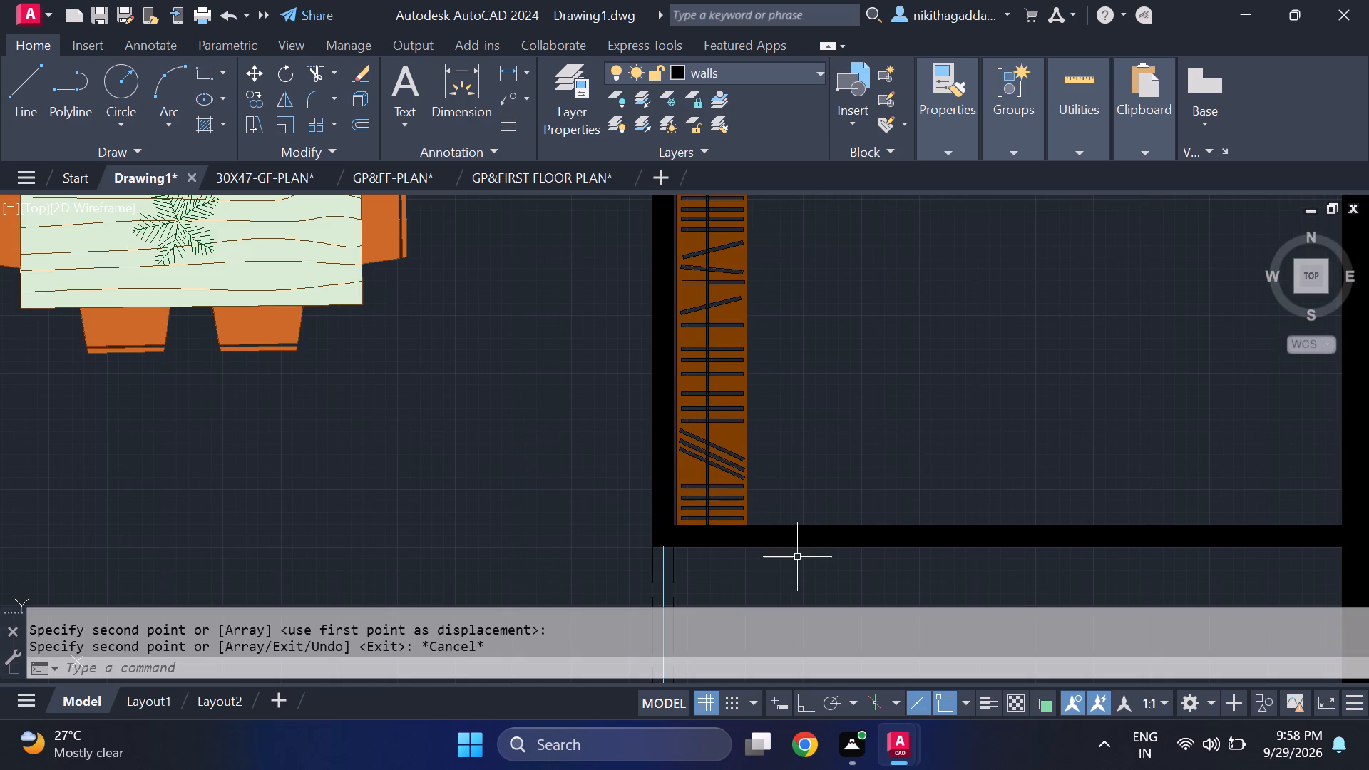
Scale the original north-south wardrobe outside the plan down slightly by eye, using its southwest corner as base point.
scroll(819, 516, down, 4)
scroll(823, 498, up, 2)
middle_drag(817, 525, 764, 521)
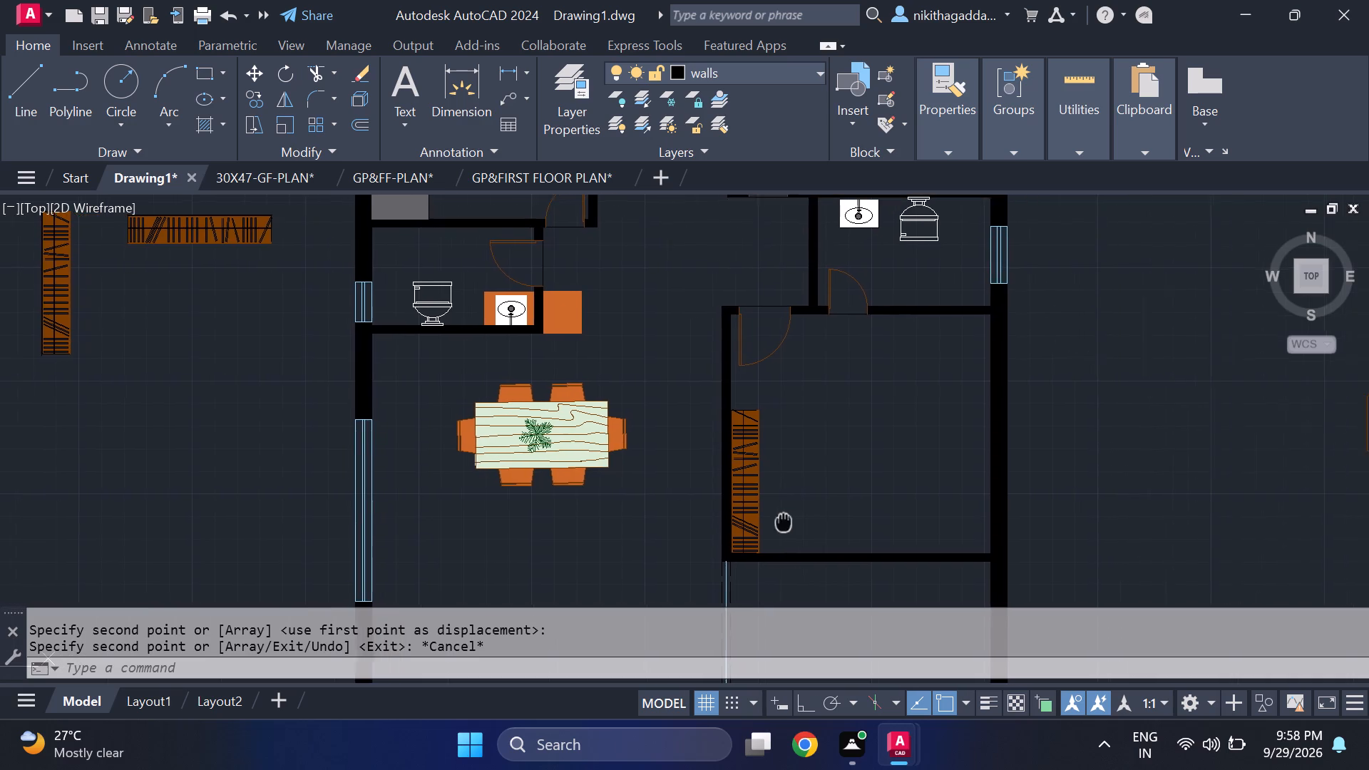
middle_drag(764, 521, 611, 514)
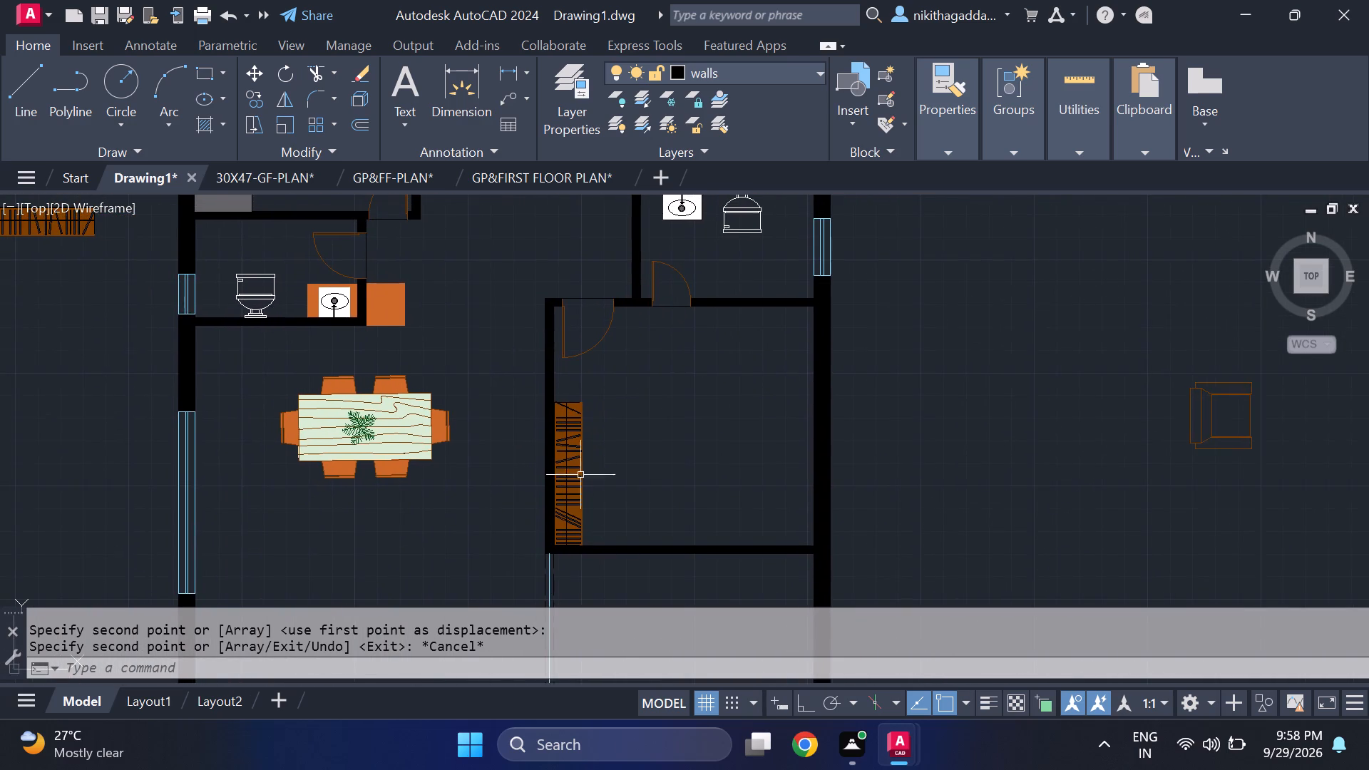
scroll(553, 456, down, 2)
middle_drag(329, 444, 381, 473)
scroll(361, 451, up, 2)
scroll(361, 450, down, 1)
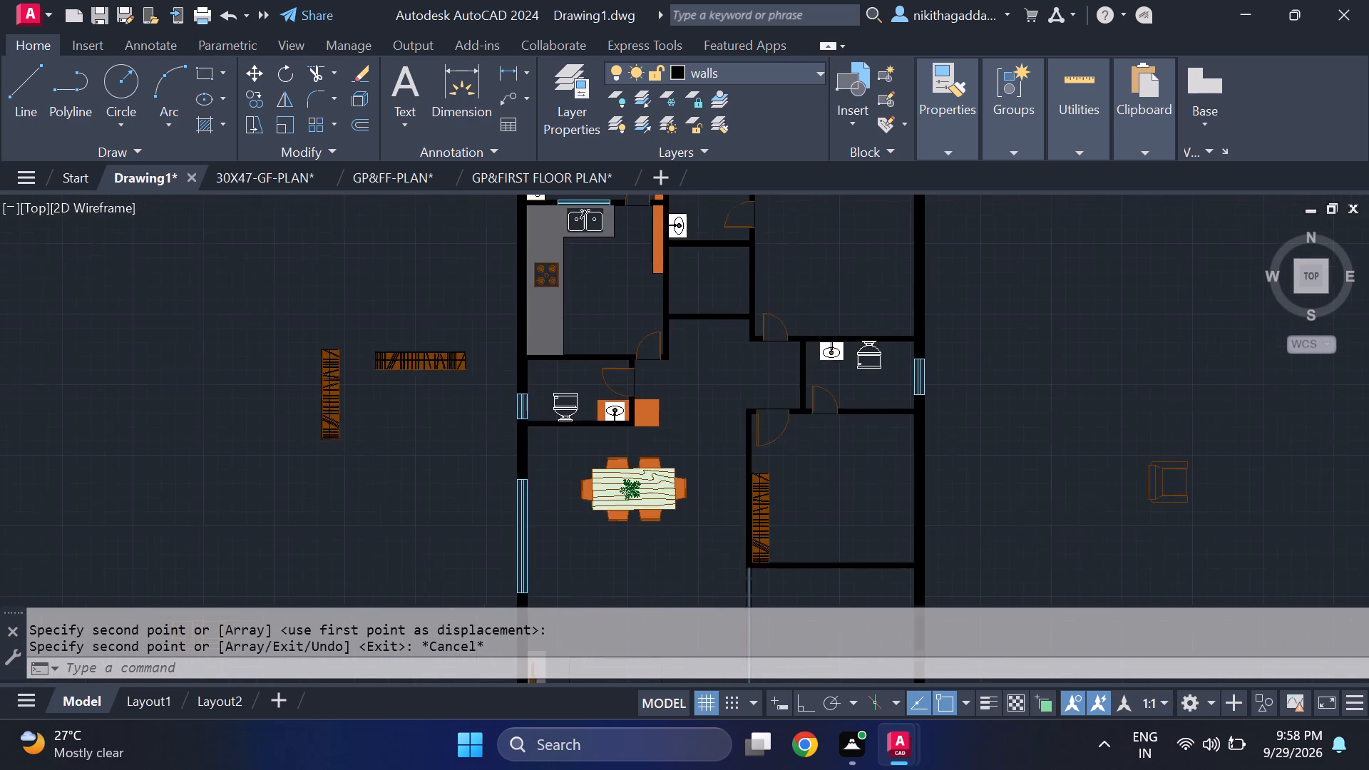
scroll(361, 450, down, 1)
middle_drag(396, 454, 426, 482)
scroll(398, 458, up, 2)
click(364, 337)
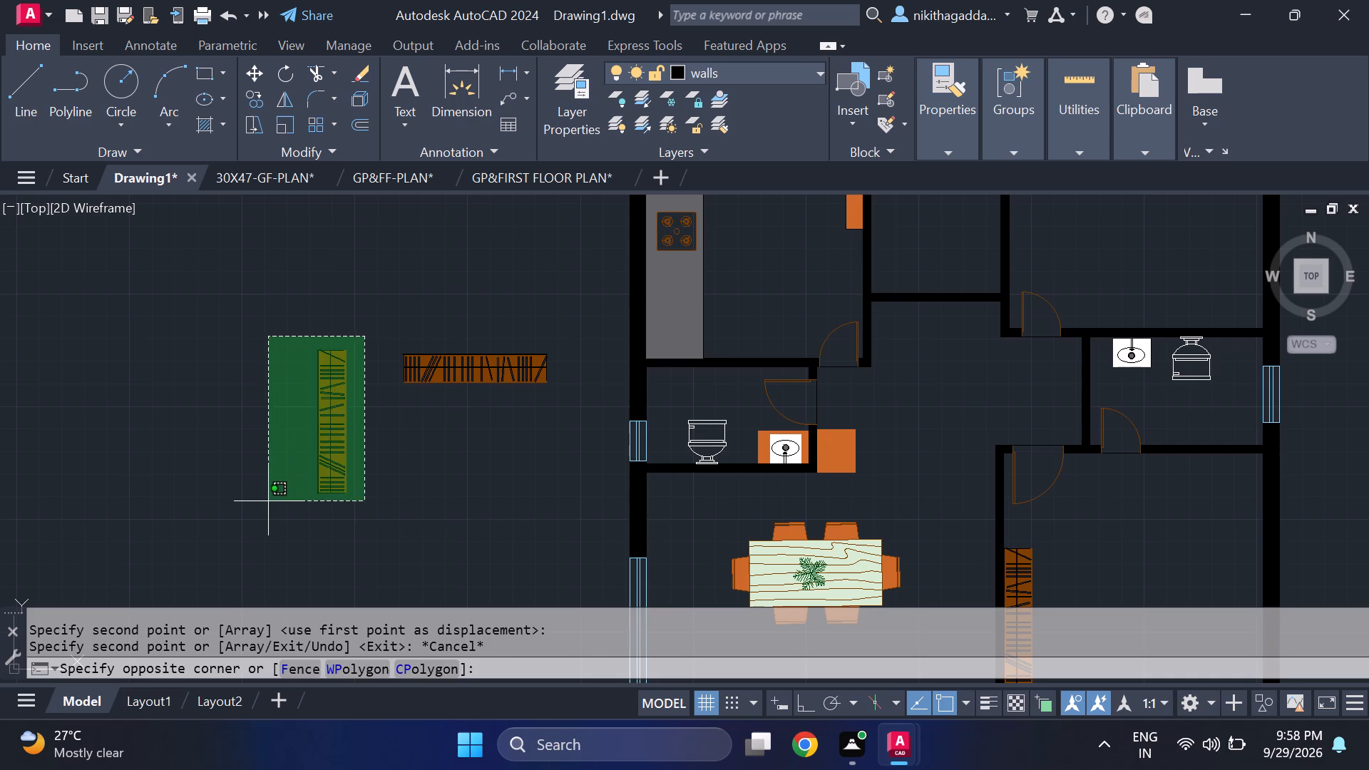
click(260, 513)
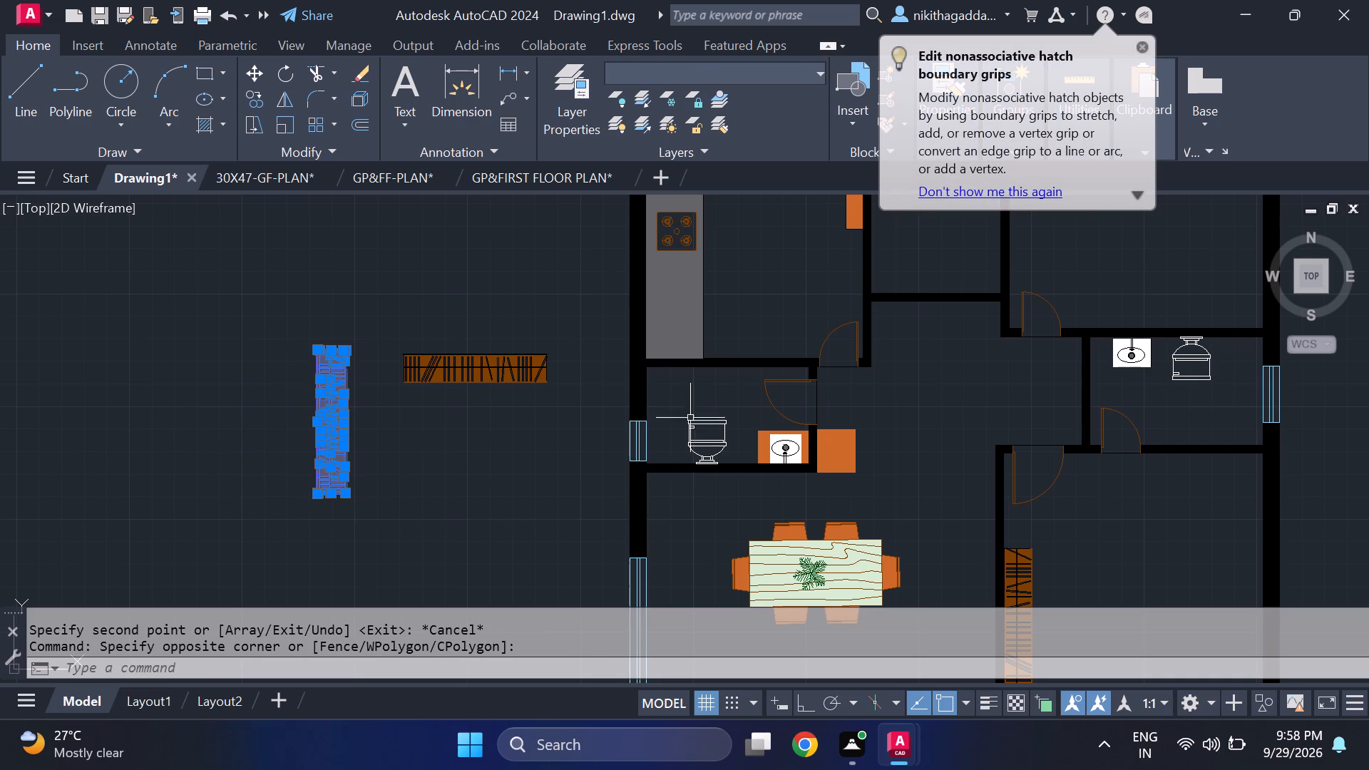
text(scale)
key(Return)
scroll(283, 493, up, 2)
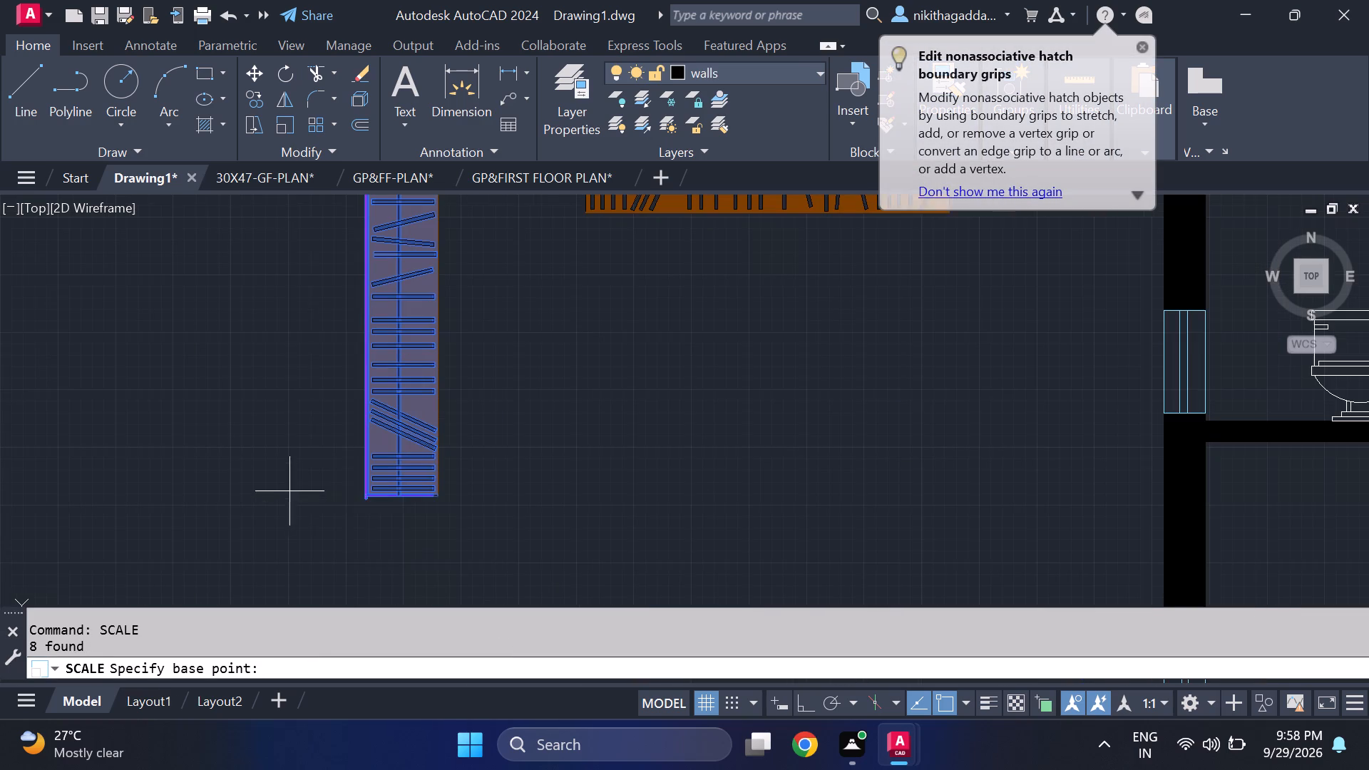
click(361, 508)
scroll(478, 321, down, 2)
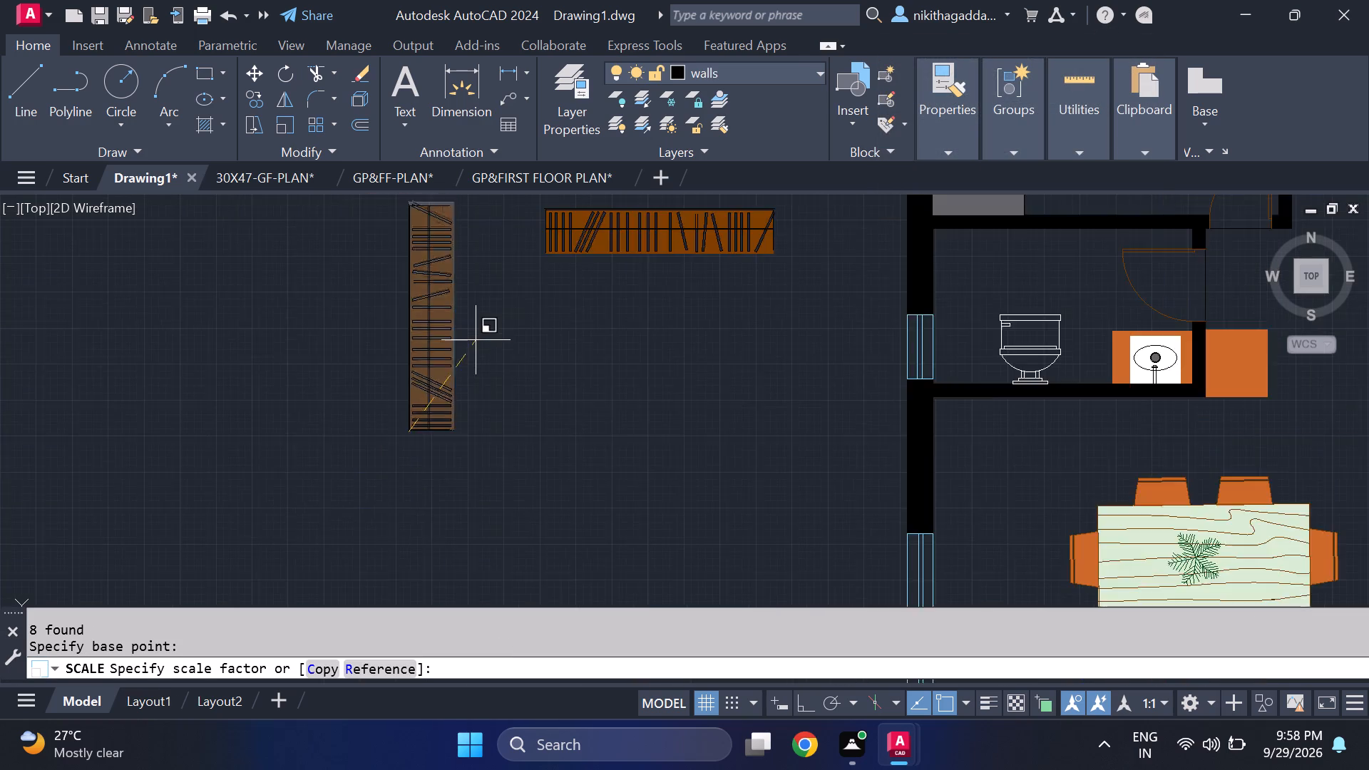
scroll(476, 341, up, 2)
middle_drag(476, 341, 530, 513)
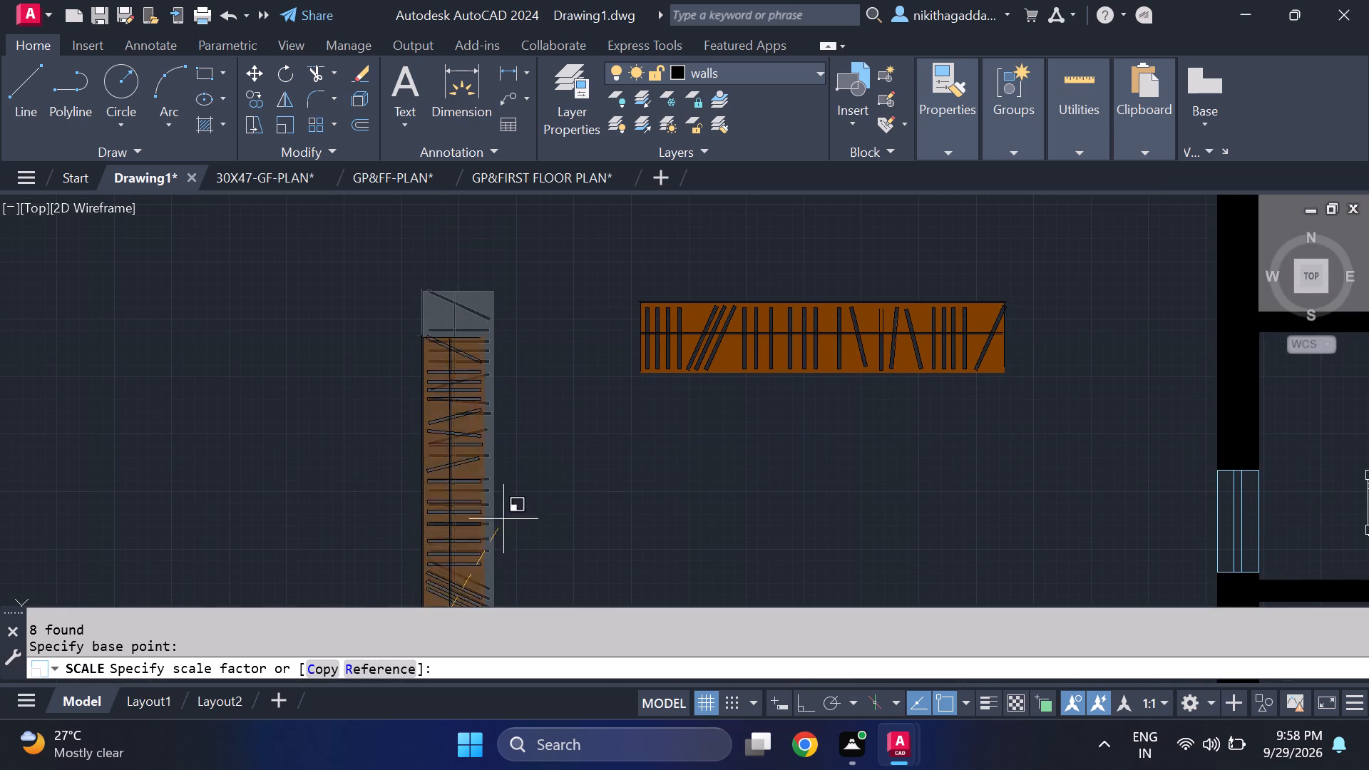
click(502, 519)
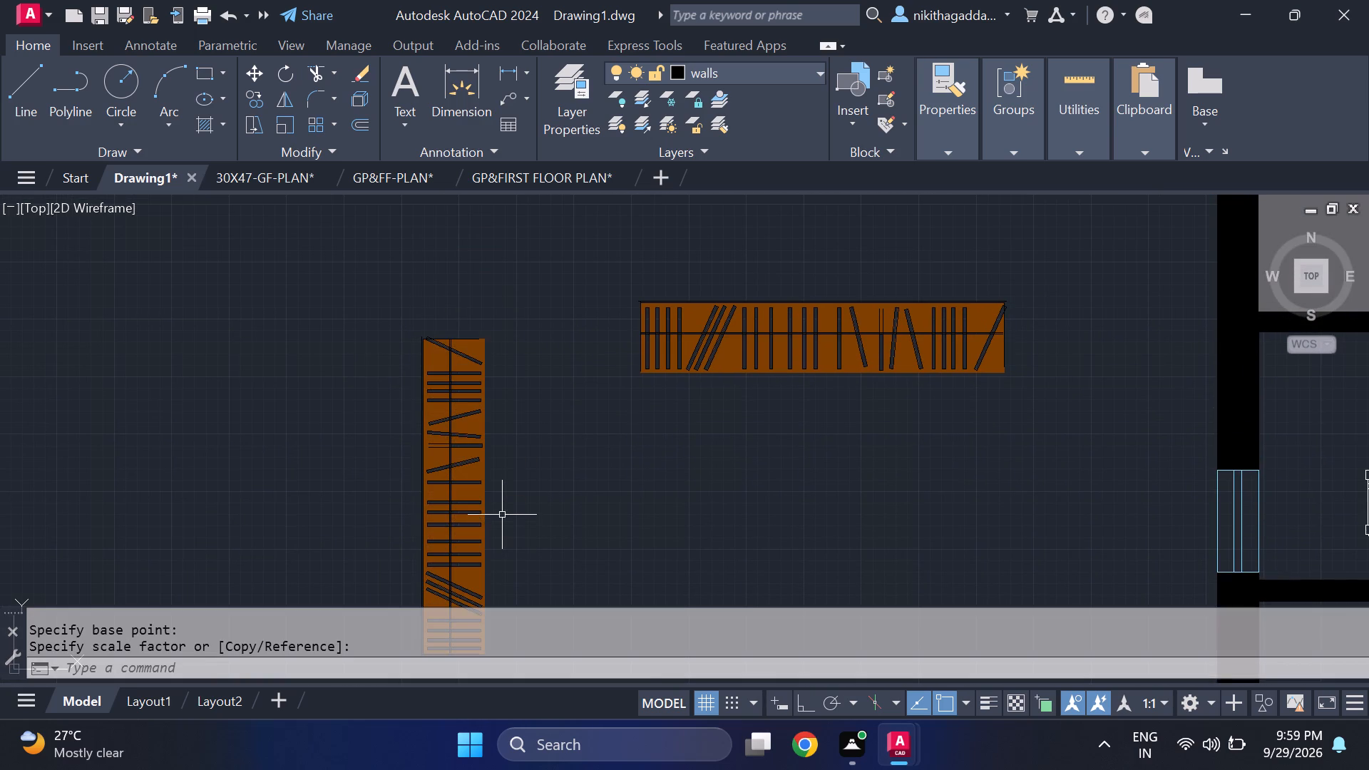
Scale the same north-south wardrobe outside the plan down further by eye from its southwest corner, clearly shorter than the horizontal one.
scroll(506, 507, down, 3)
middle_drag(504, 489, 511, 438)
scroll(516, 421, up, 1)
drag(528, 375, 511, 411)
click(432, 549)
text(scale)
key(Return)
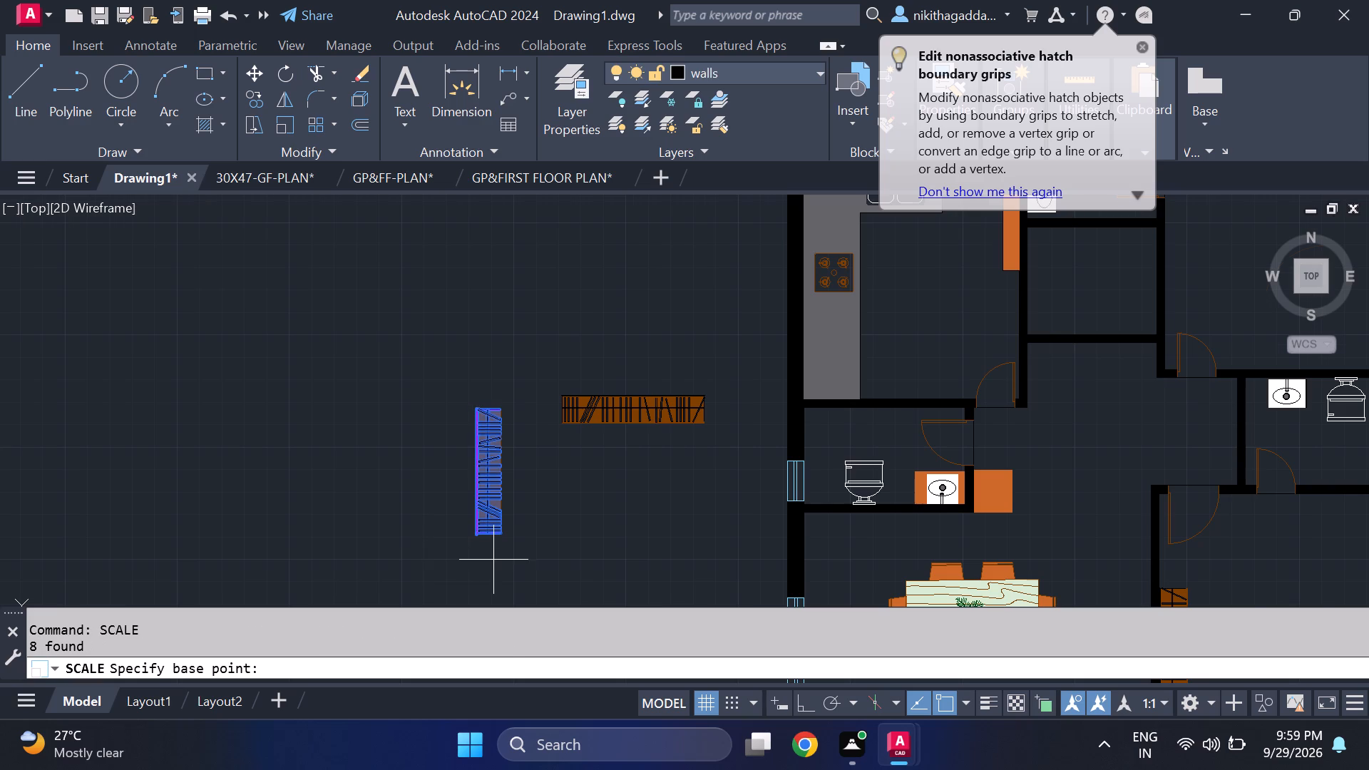
scroll(493, 560, up, 2)
click(444, 525)
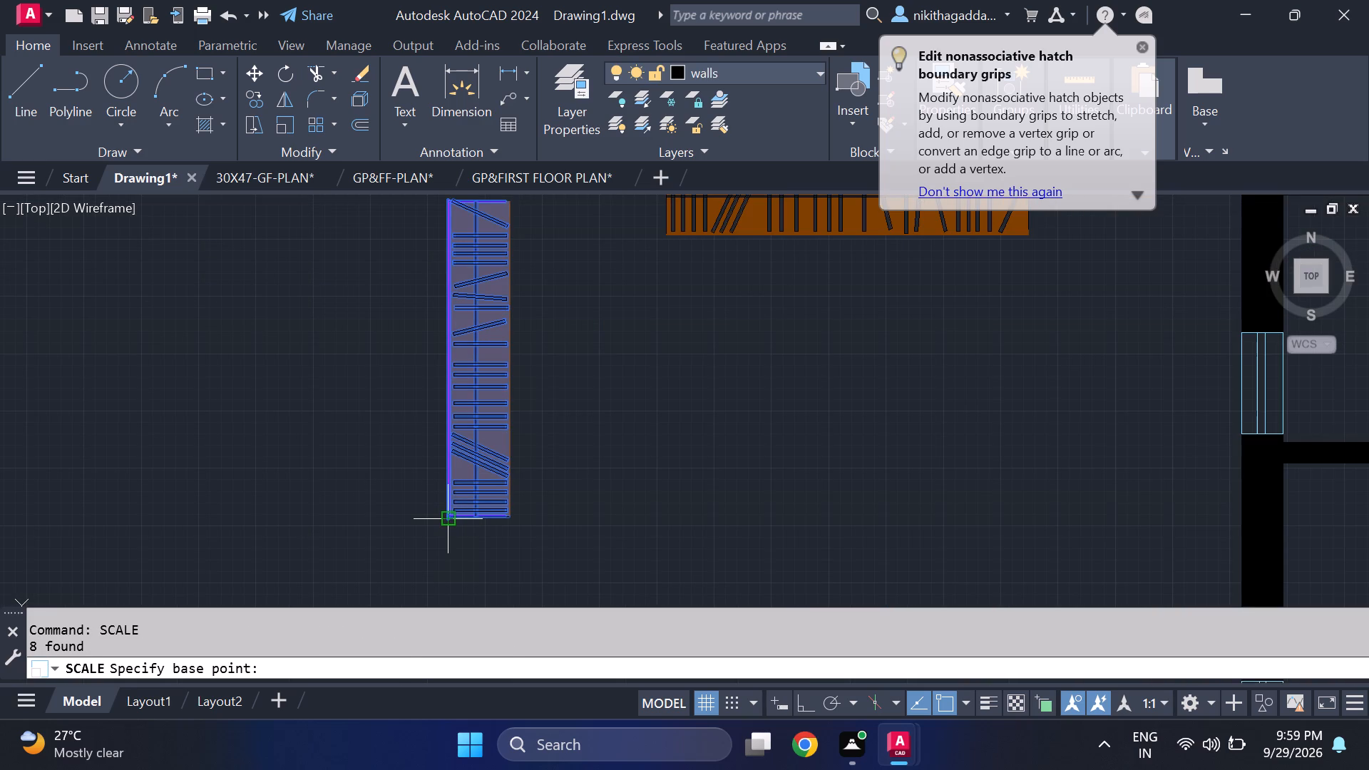
middle_drag(448, 396, 447, 433)
middle_drag(450, 420, 460, 474)
scroll(461, 471, up, 2)
middle_drag(461, 470, 500, 636)
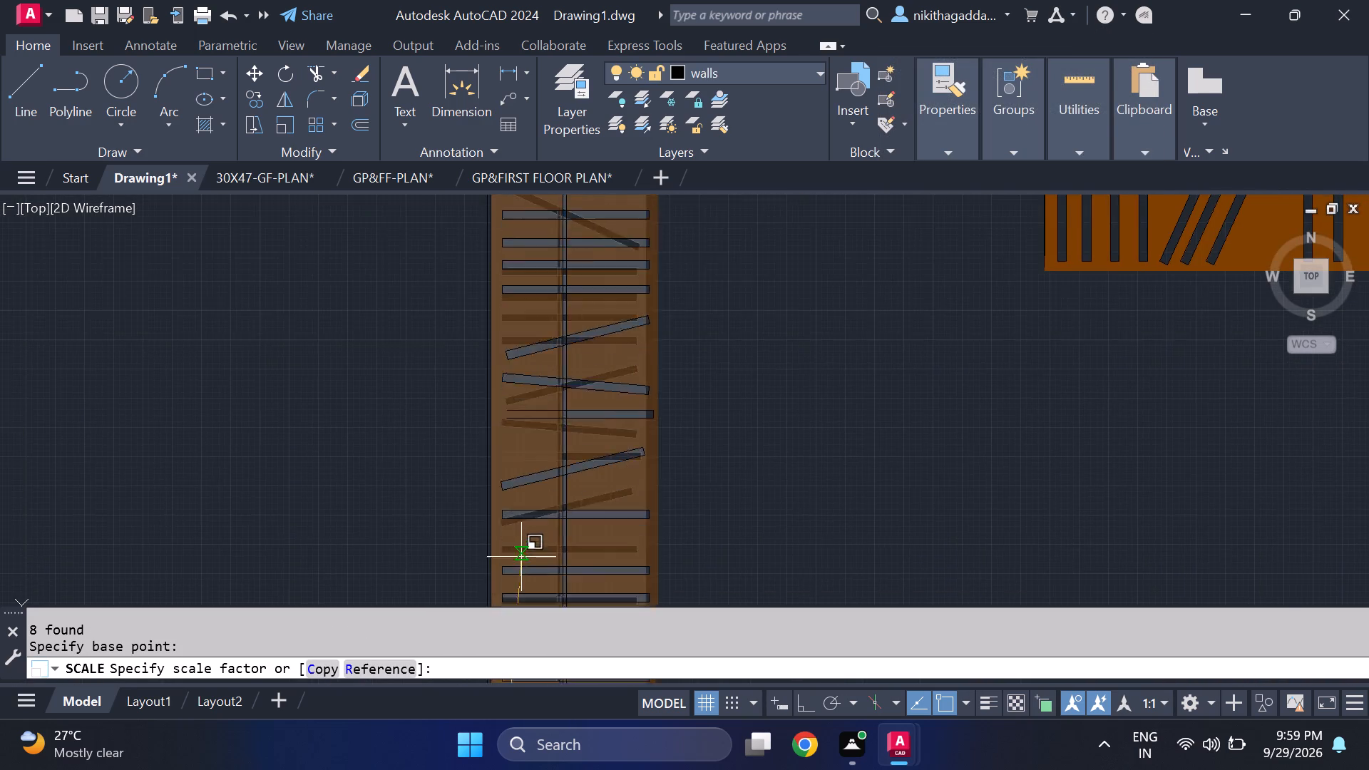
scroll(522, 558, down, 6)
middle_drag(513, 584, 514, 535)
scroll(515, 533, up, 2)
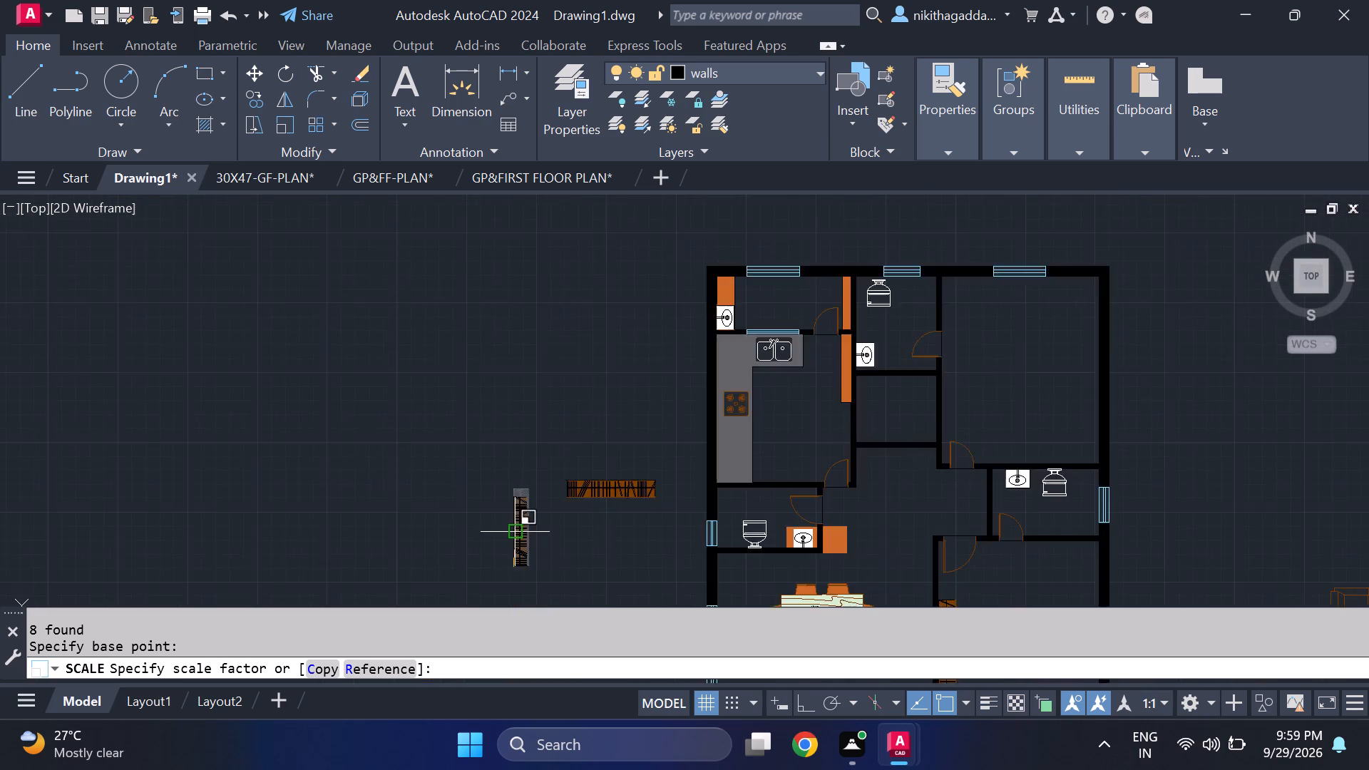
scroll(520, 525, up, 2)
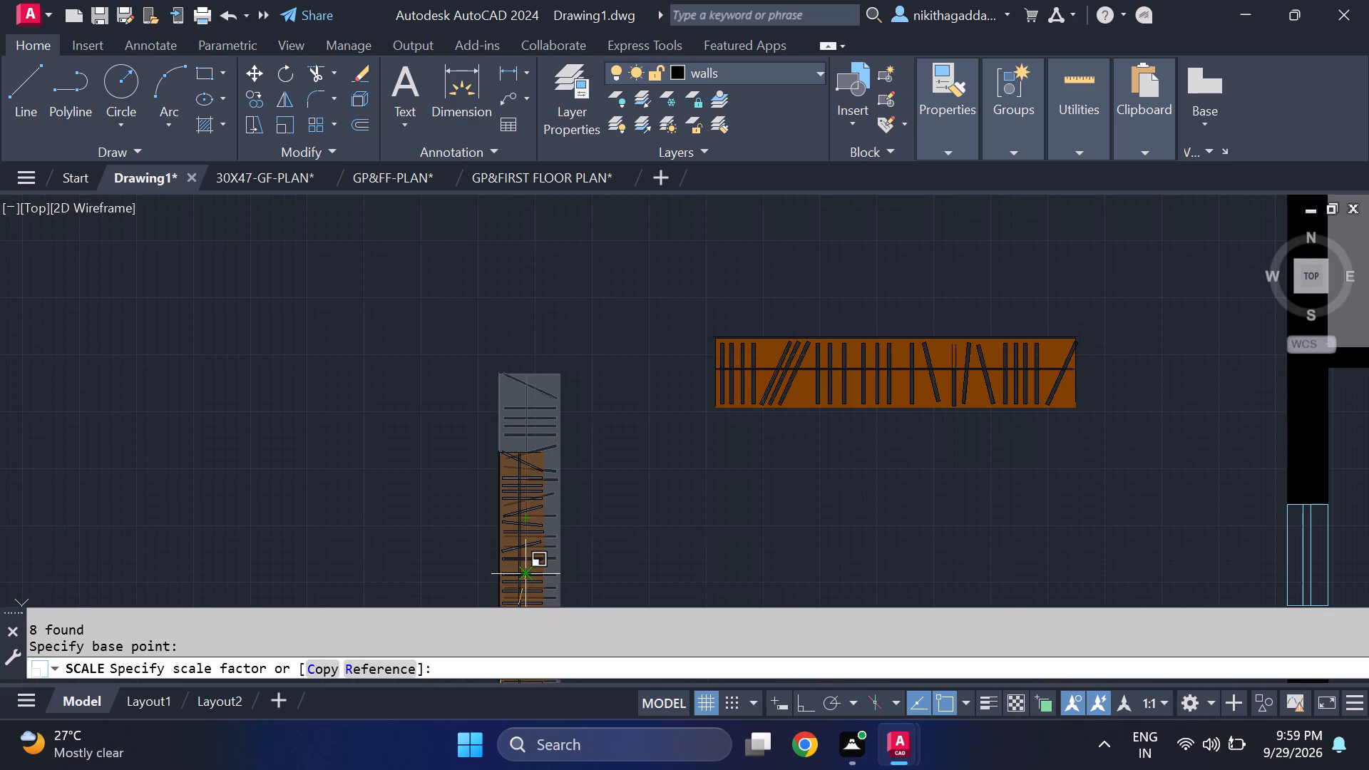
click(519, 570)
scroll(524, 563, down, 3)
middle_drag(526, 559, 530, 507)
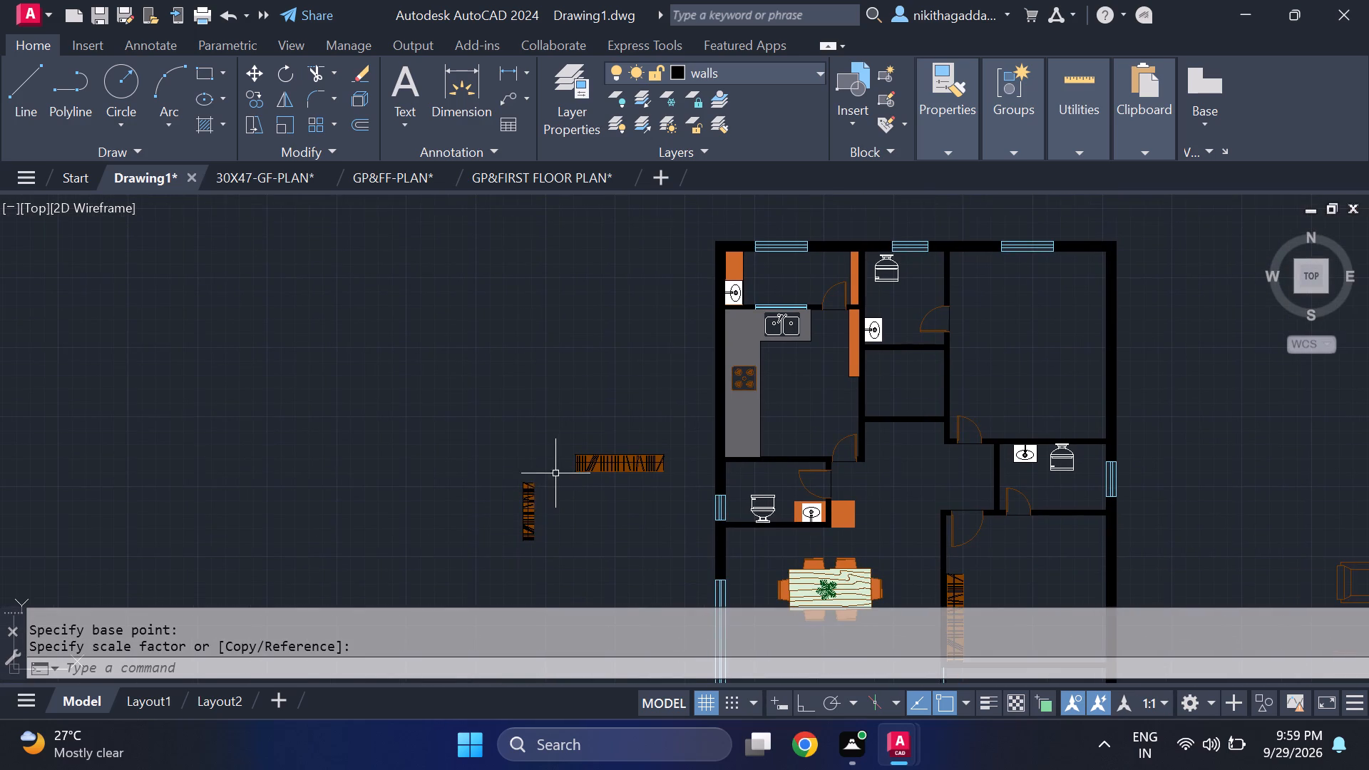
Copy the shortened north-south wardrobe from its southwest corner into the small room east of the kitchen, against the room's west wall.
scroll(548, 510, up, 3)
middle_drag(550, 515, 637, 389)
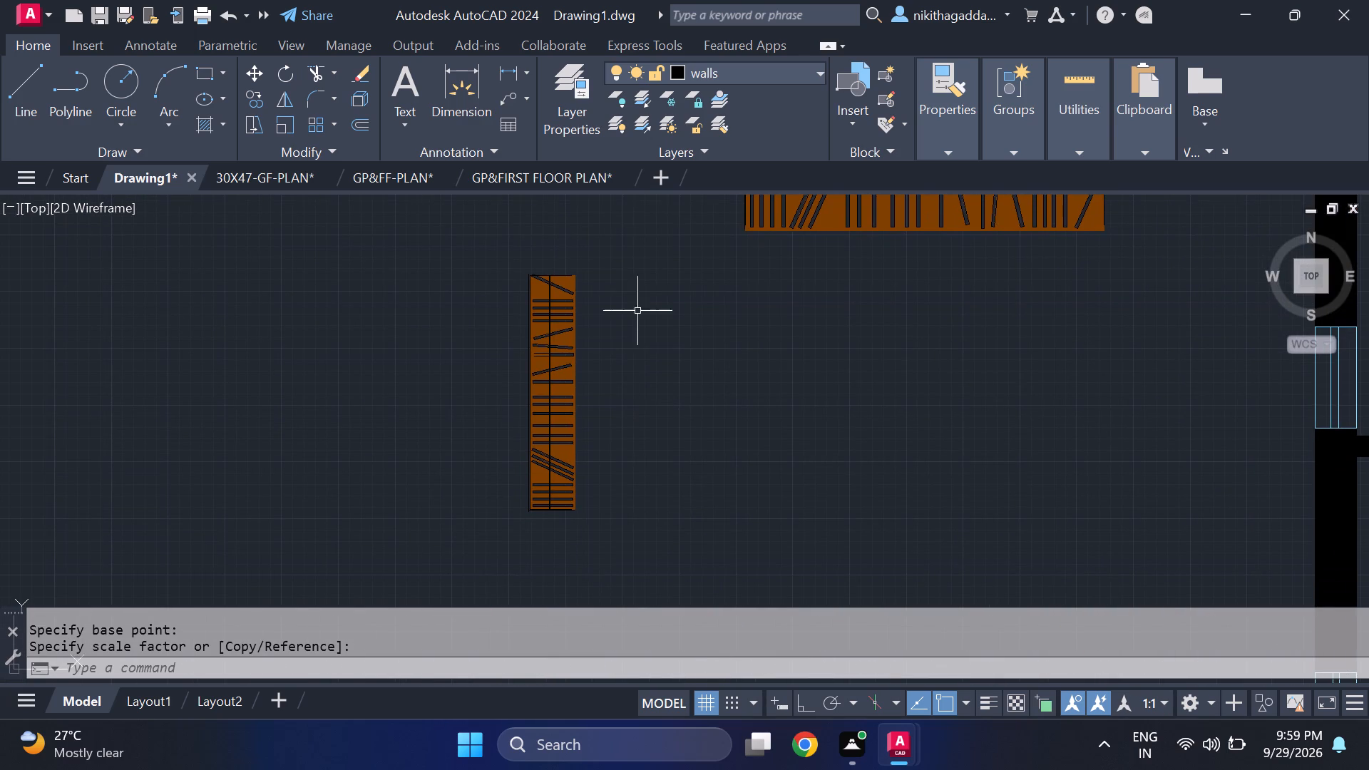
drag(620, 259, 610, 263)
click(459, 561)
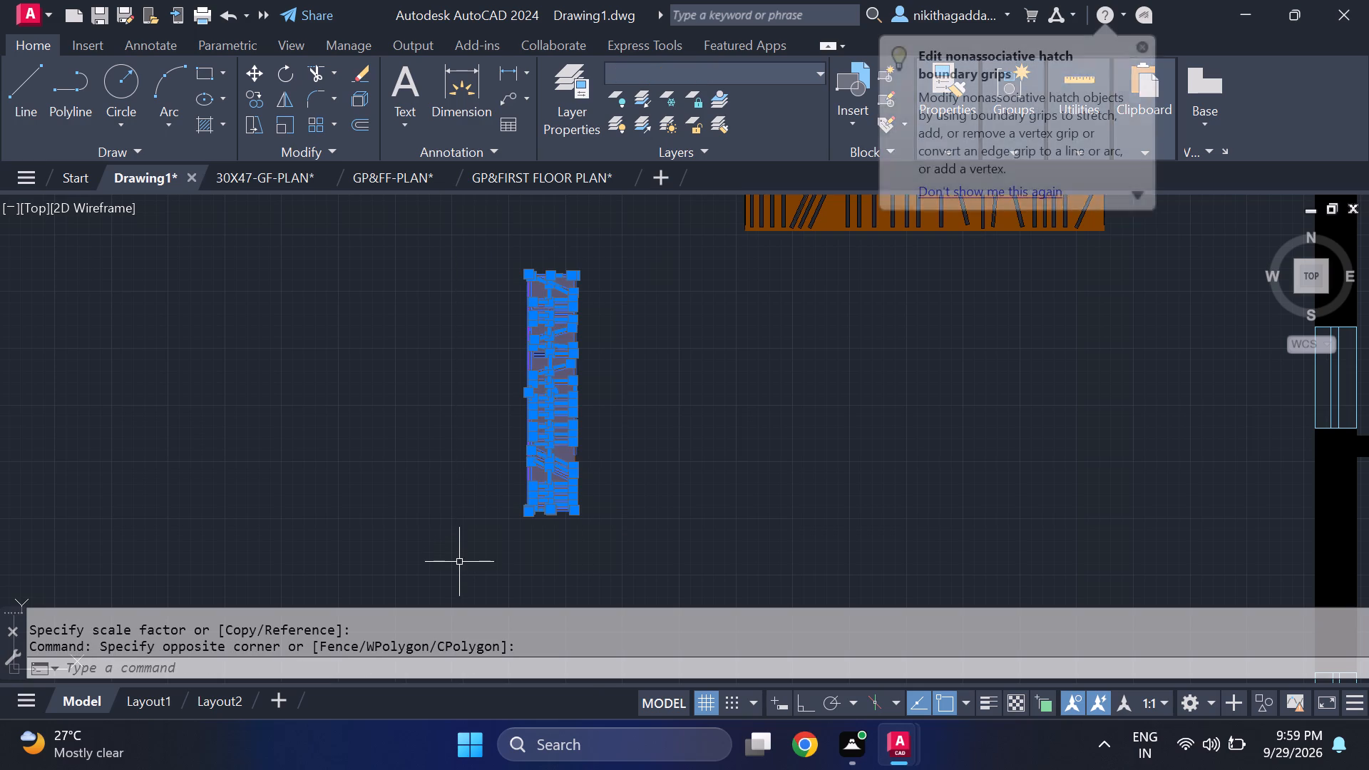
text(co)
key(Return)
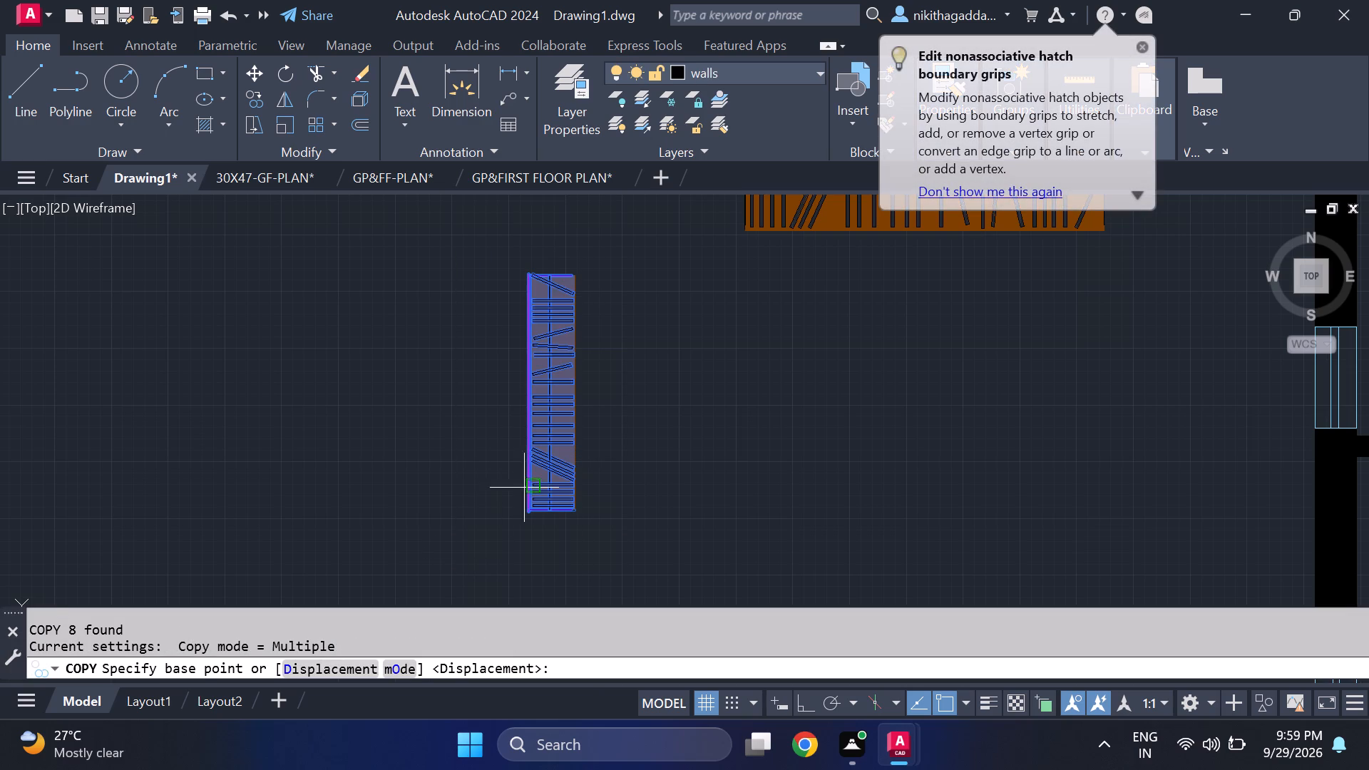
click(528, 517)
scroll(794, 458, down, 4)
middle_drag(811, 480, 687, 534)
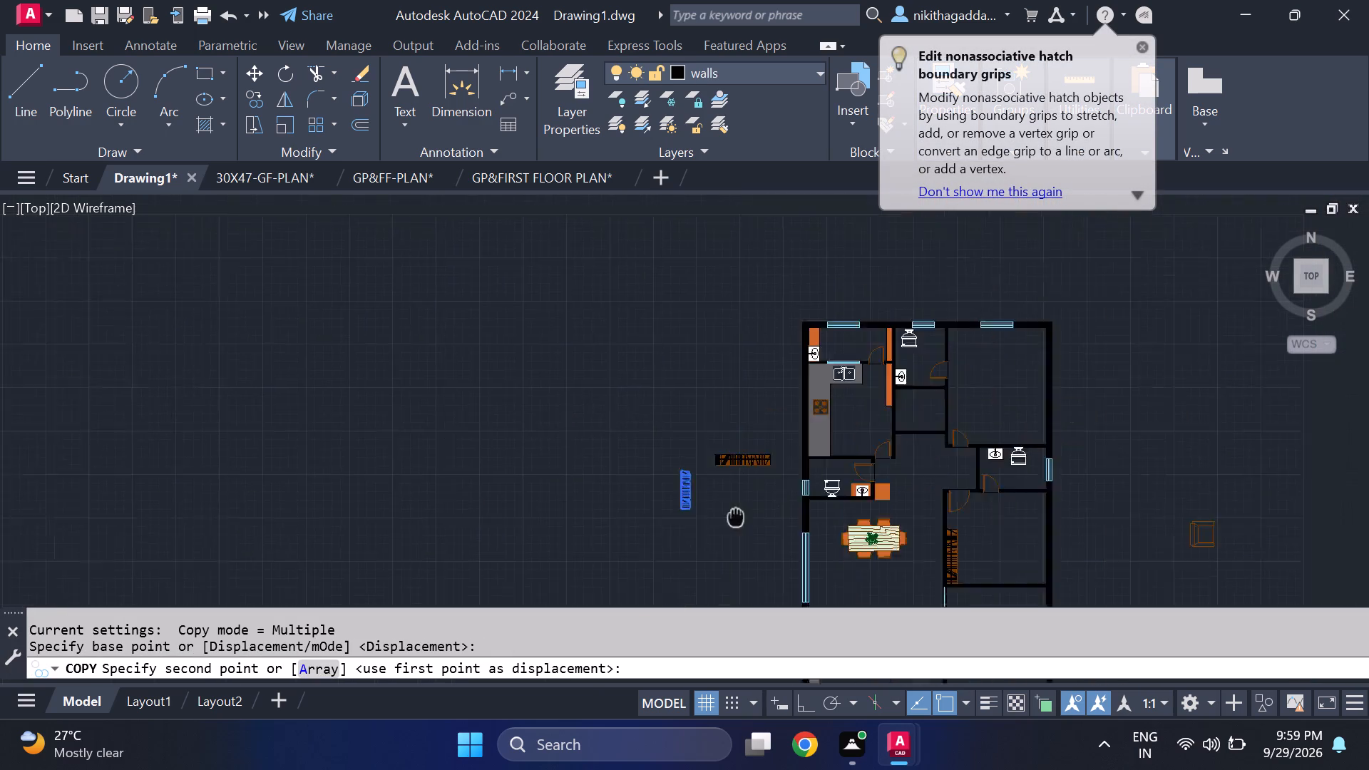
middle_drag(687, 534, 578, 564)
scroll(772, 473, up, 3)
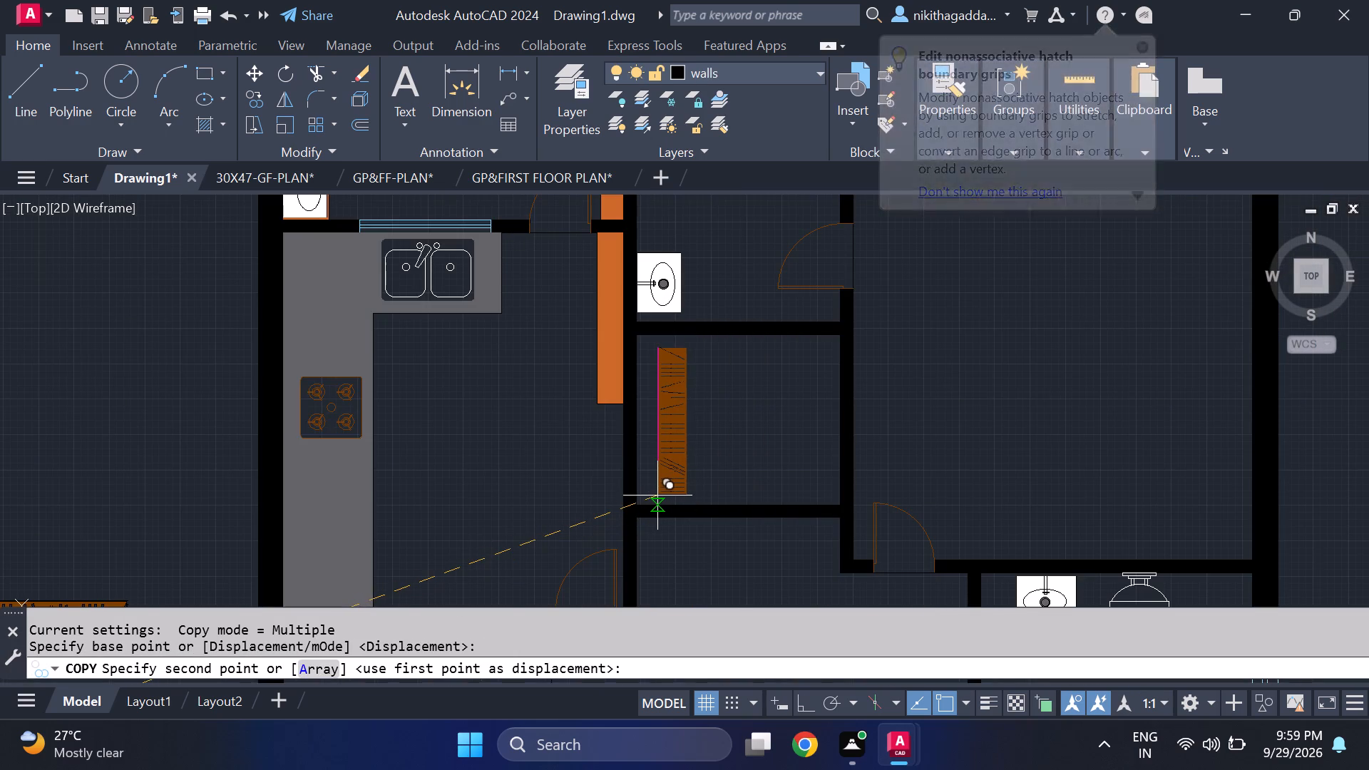
middle_drag(647, 481, 645, 510)
scroll(645, 510, up, 2)
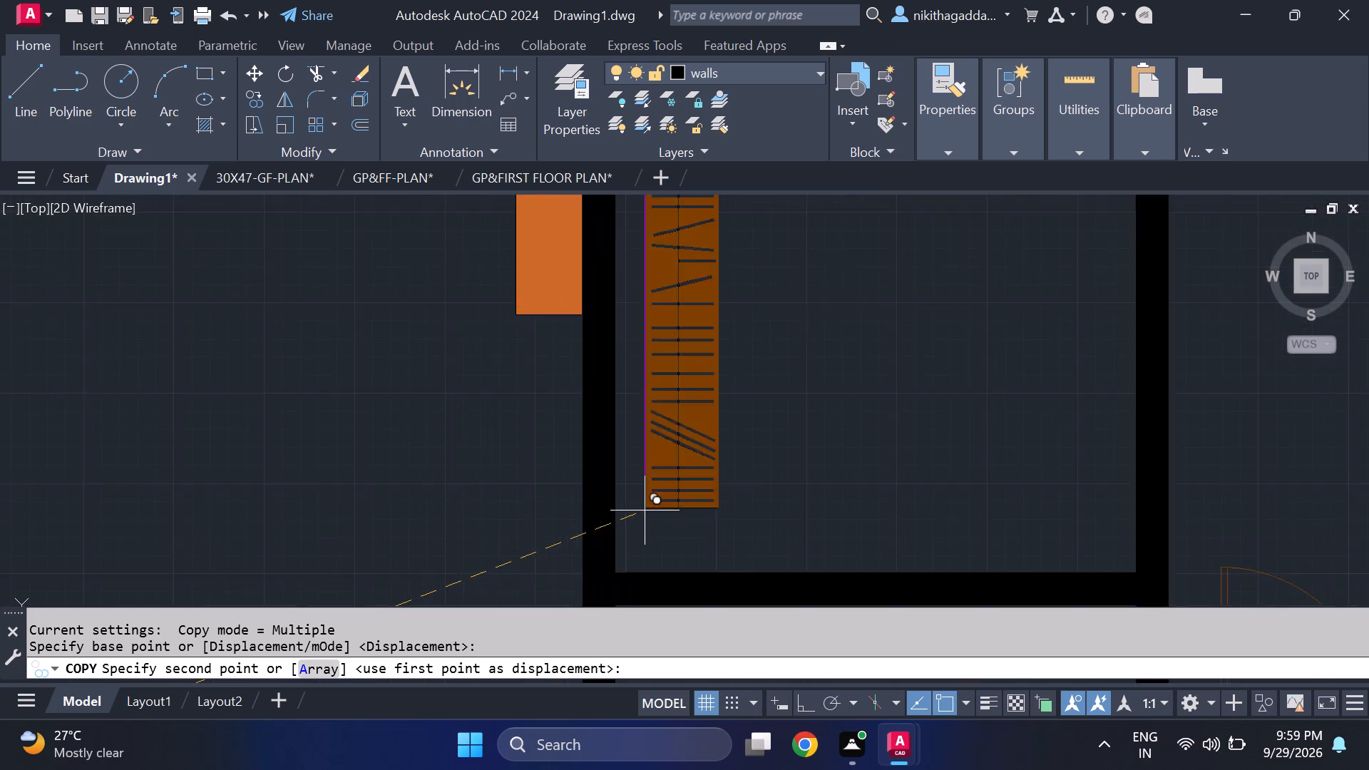
scroll(645, 510, up, 1)
middle_drag(635, 540, 649, 632)
scroll(647, 613, down, 3)
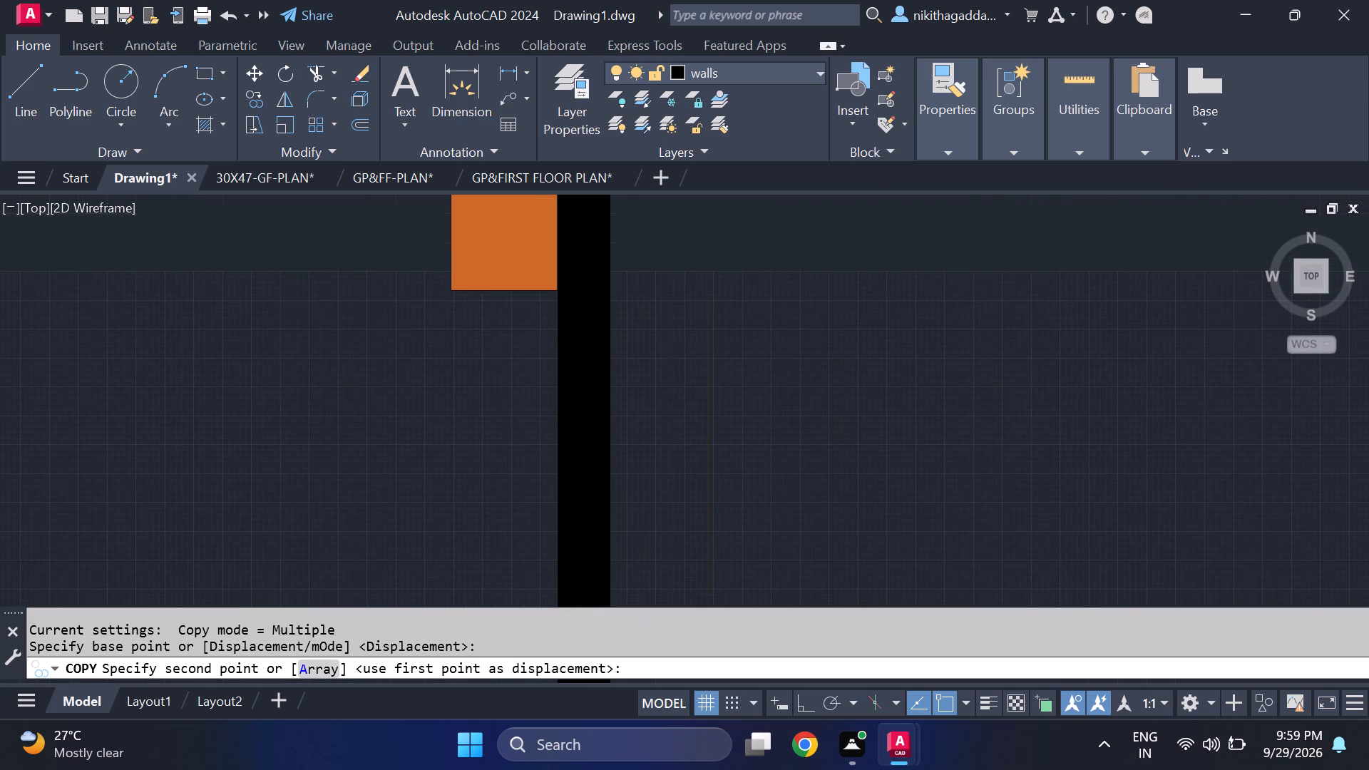
scroll(642, 537, down, 2)
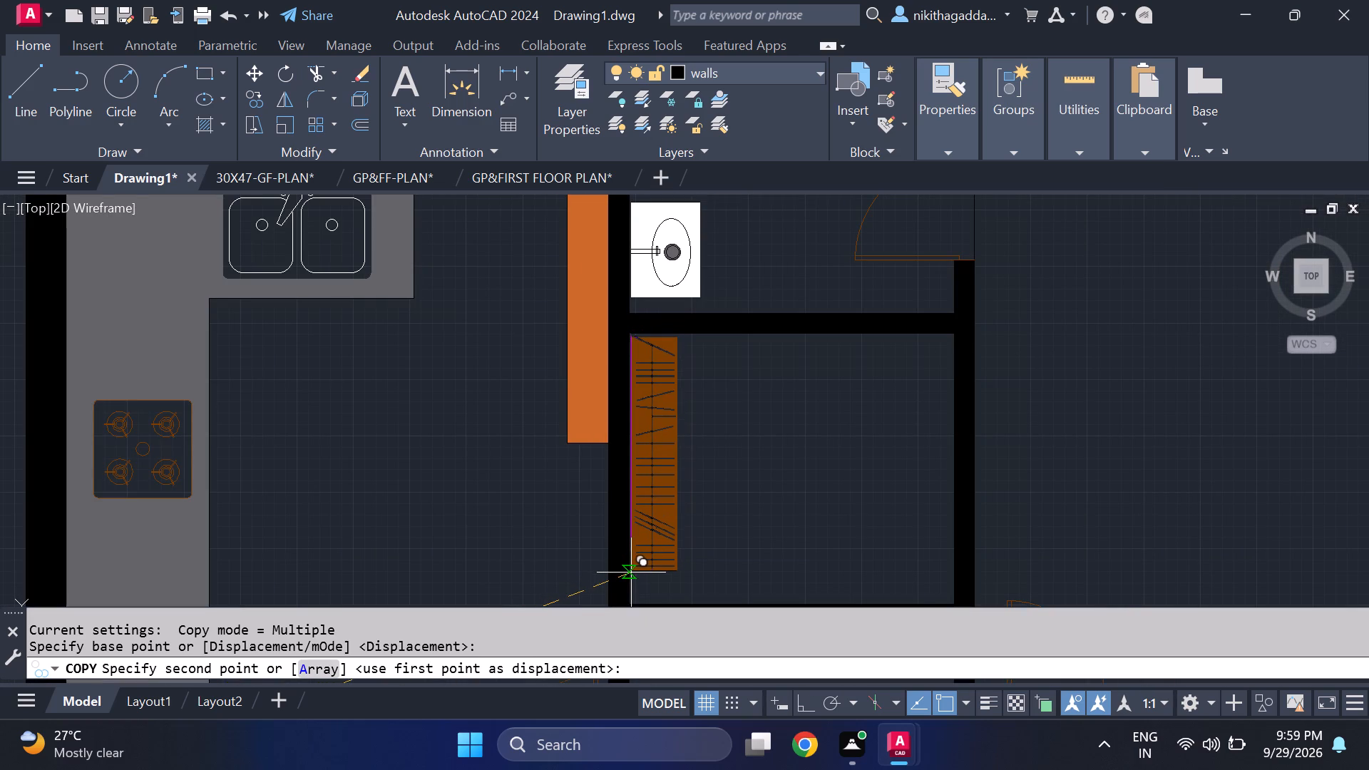
click(633, 570)
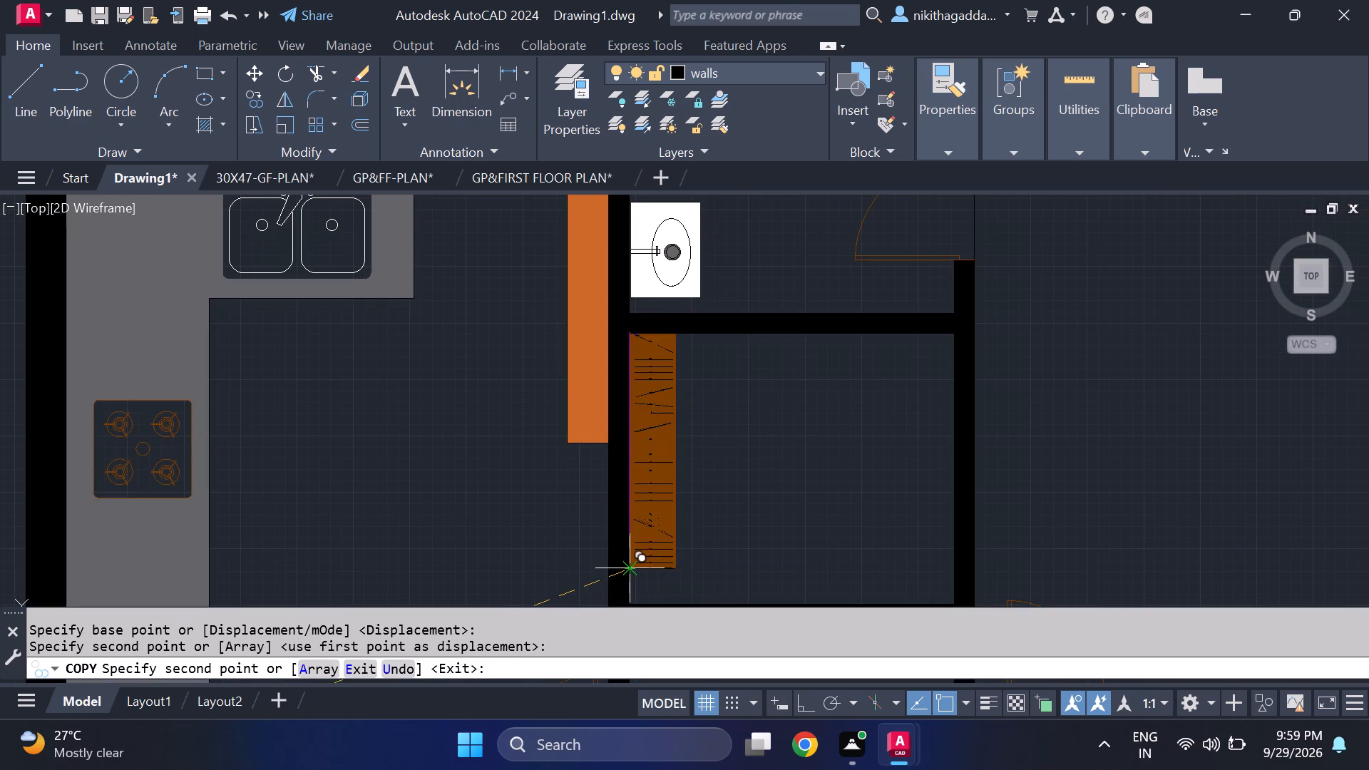
key(Escape)
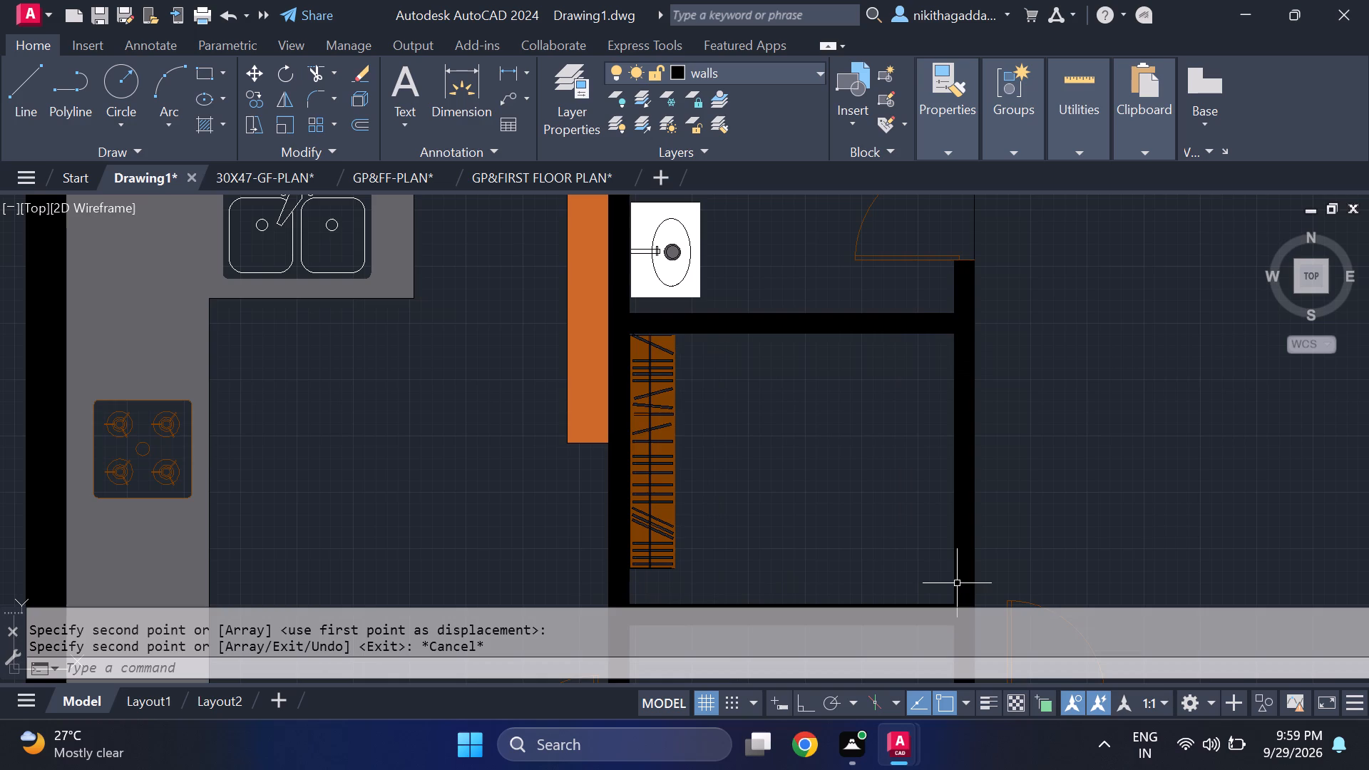
Scale the horizontal wardrobe outside the plan down slightly by eye, using a point near its middle as base point.
scroll(899, 575, down, 1)
scroll(831, 560, down, 2)
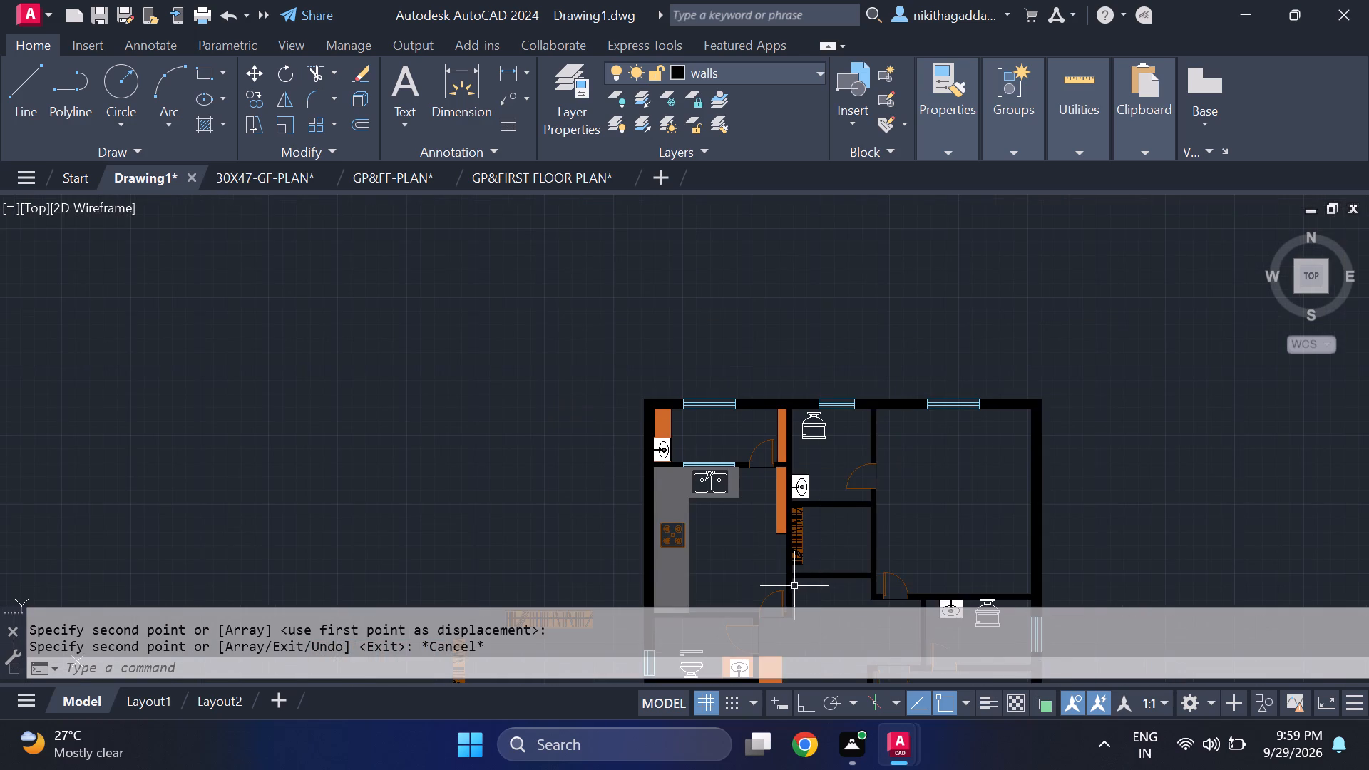
middle_drag(794, 585, 784, 465)
scroll(565, 500, up, 2)
drag(639, 468, 628, 477)
click(325, 570)
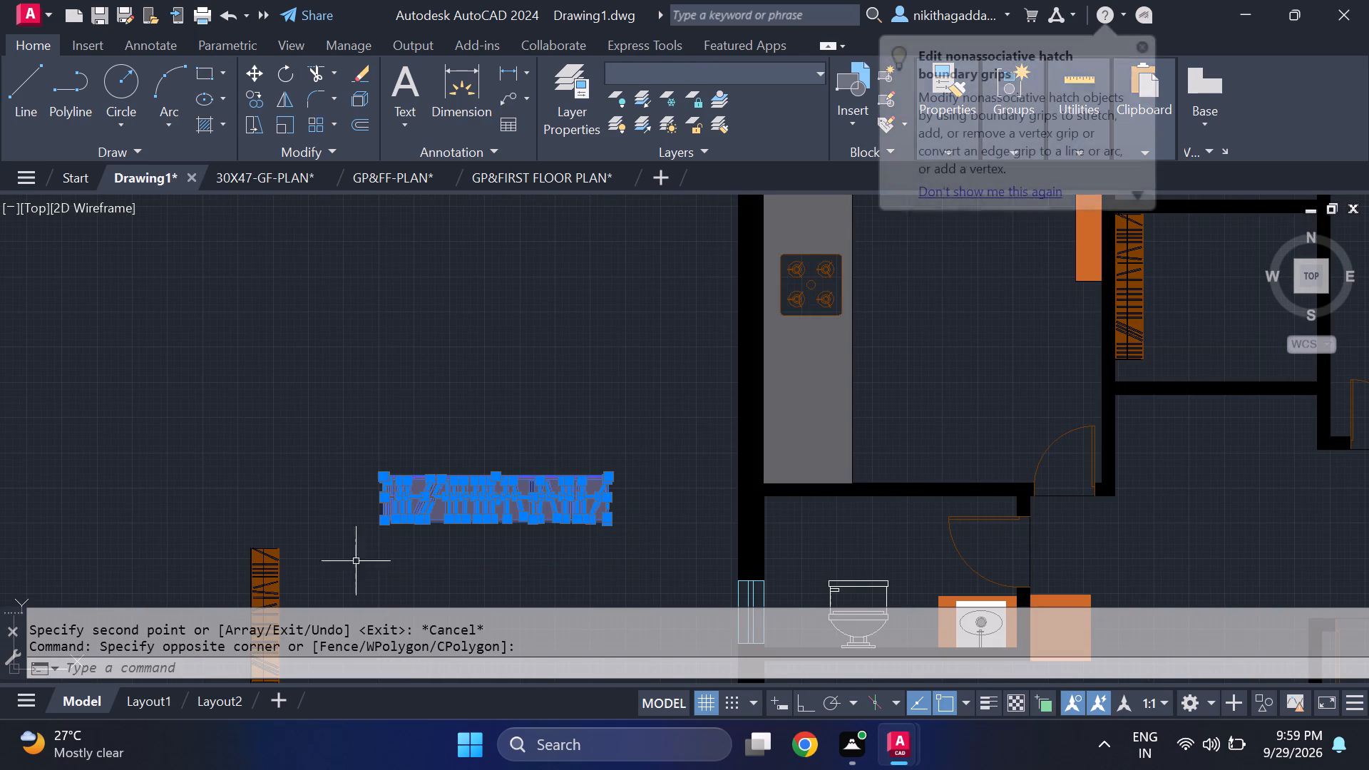
scroll(401, 534, up, 3)
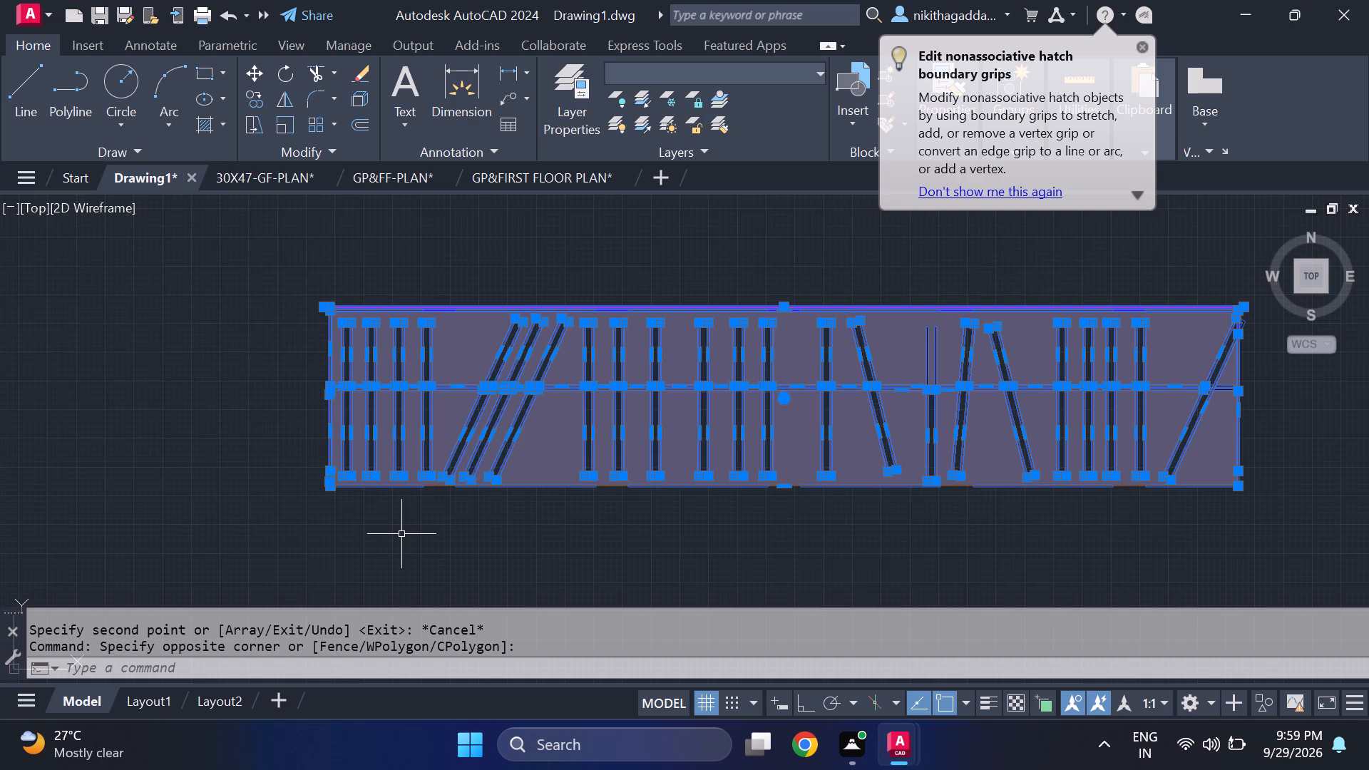
text(scale)
key(Return)
scroll(418, 443, down, 4)
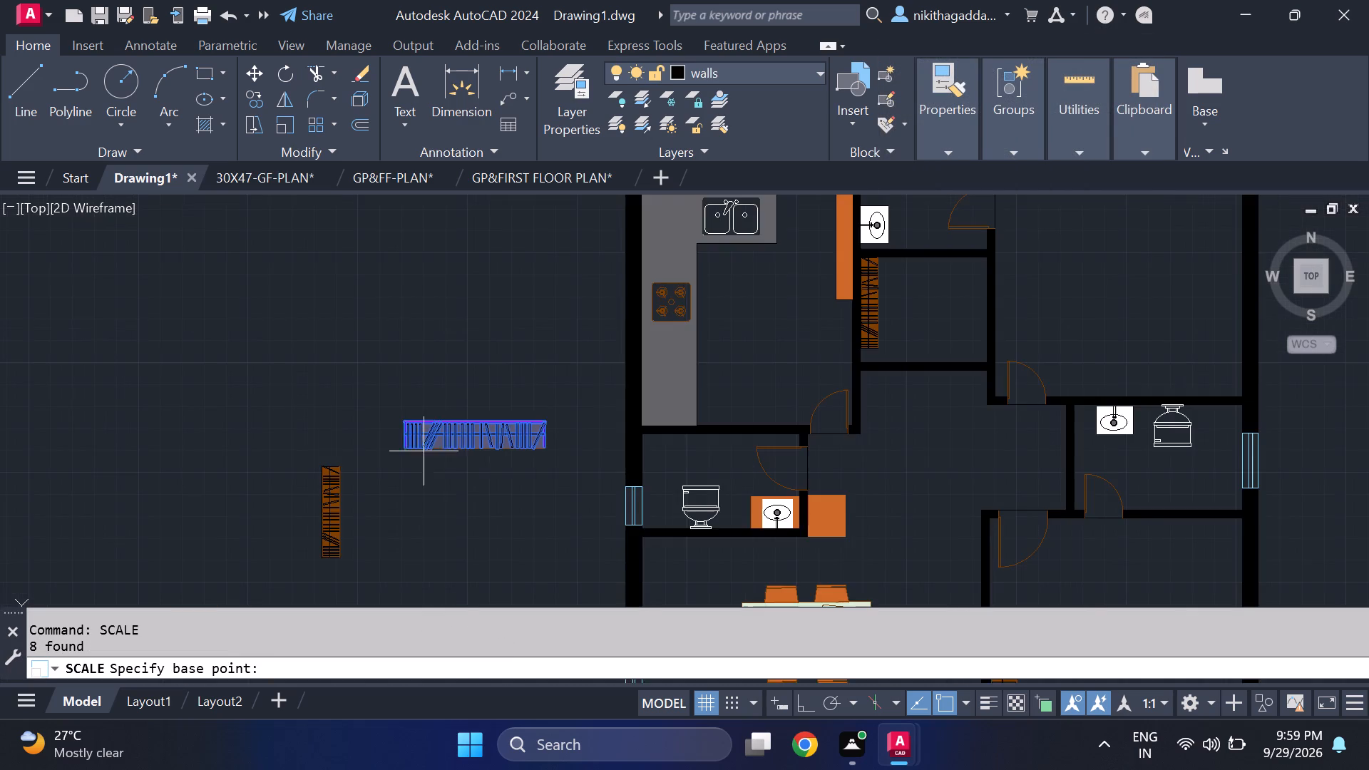
scroll(454, 457, down, 2)
scroll(454, 457, up, 5)
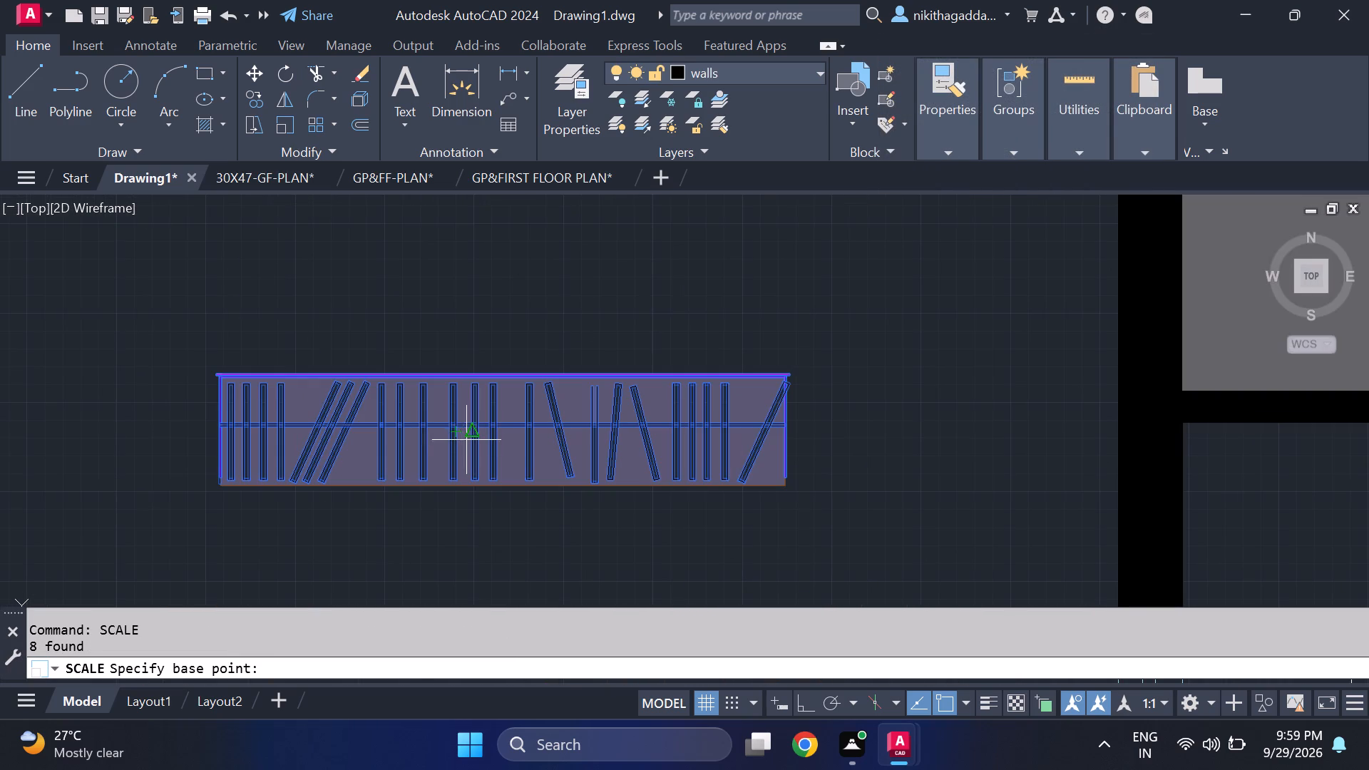
click(476, 431)
scroll(483, 411, down, 4)
scroll(498, 400, up, 3)
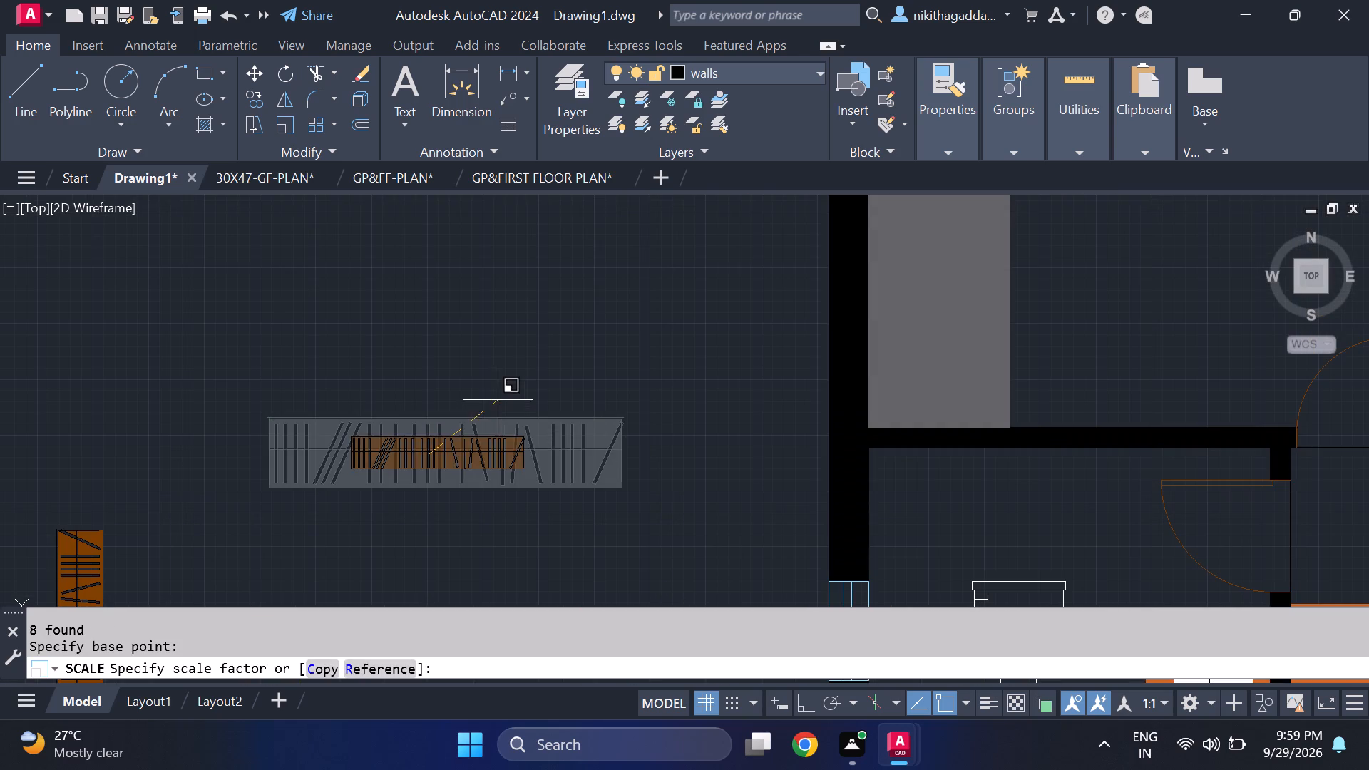
scroll(543, 361, up, 1)
click(543, 361)
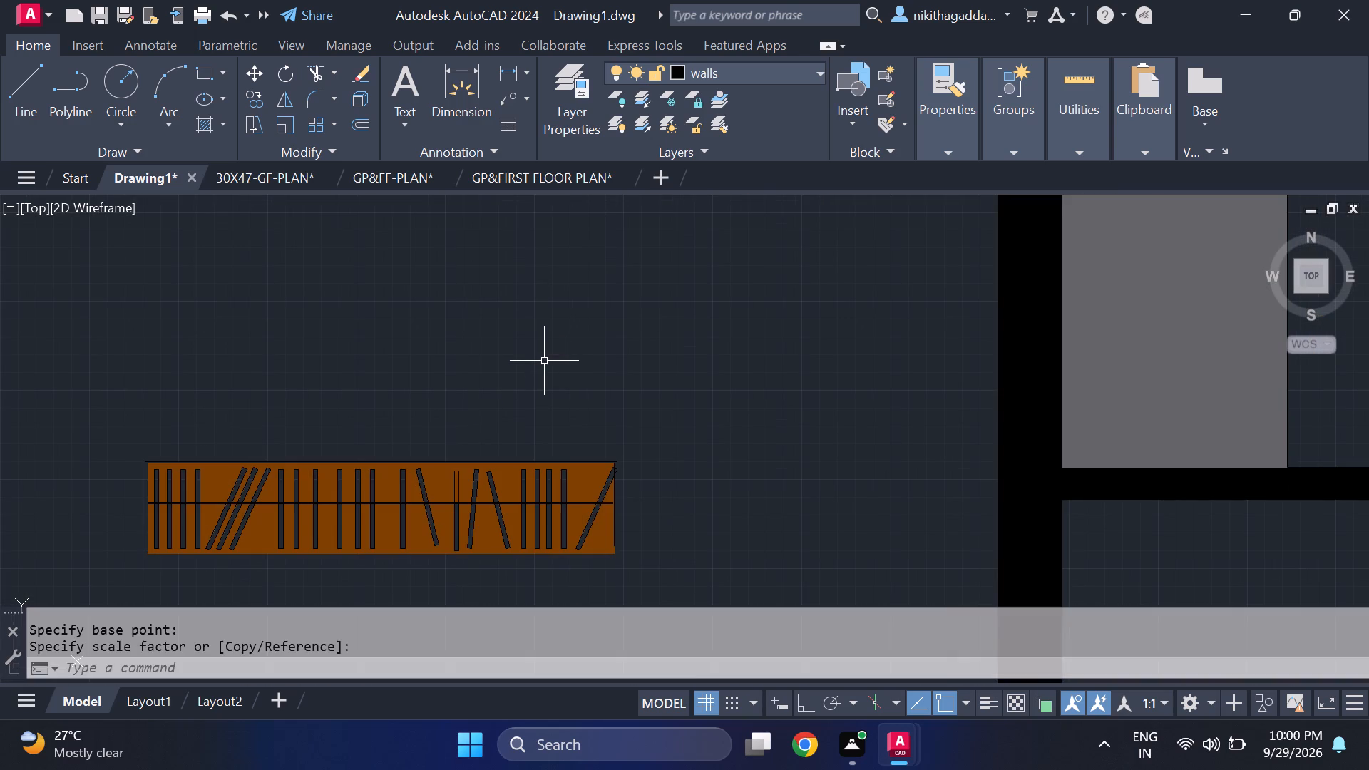
Scale the same horizontal wardrobe down further by eye from a point near its middle, so it fits the small room's width.
scroll(590, 431, down, 4)
scroll(570, 446, up, 1)
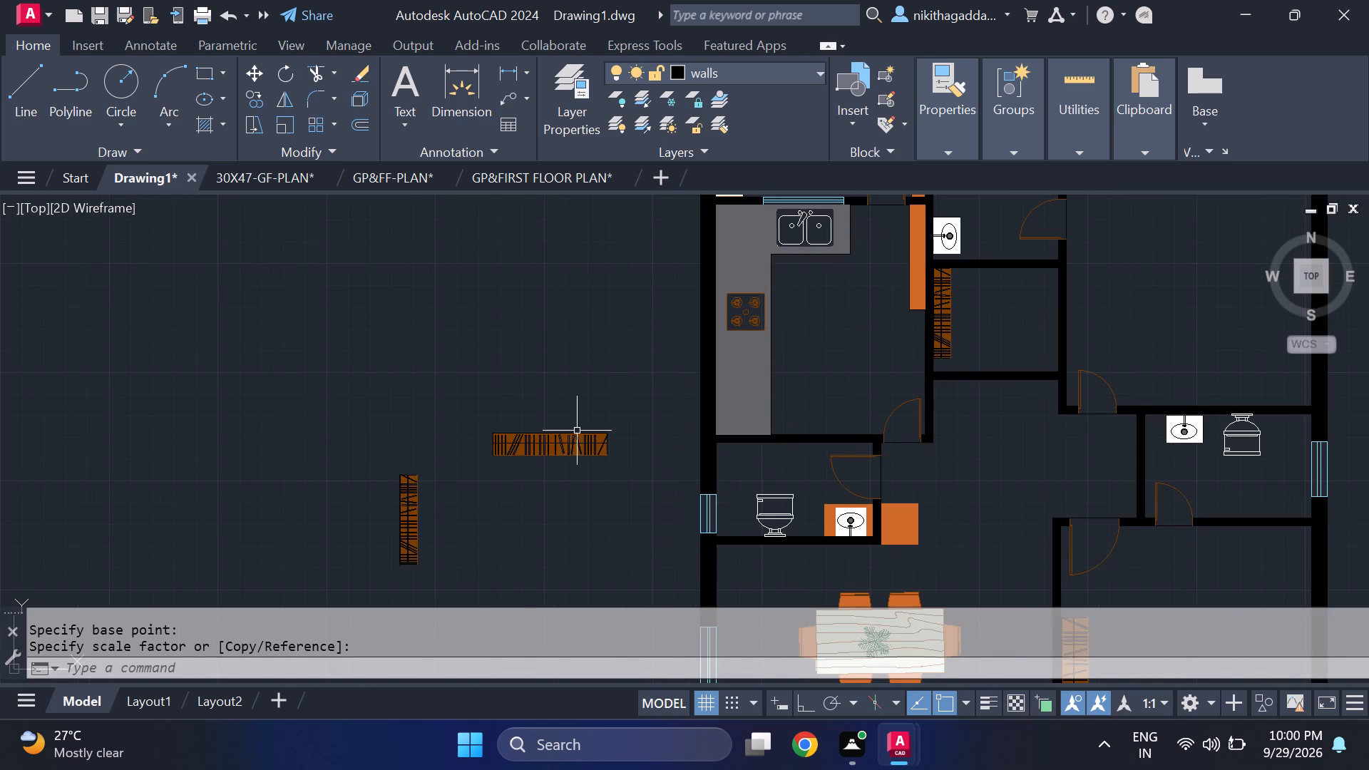
scroll(577, 428, up, 1)
click(672, 411)
click(379, 518)
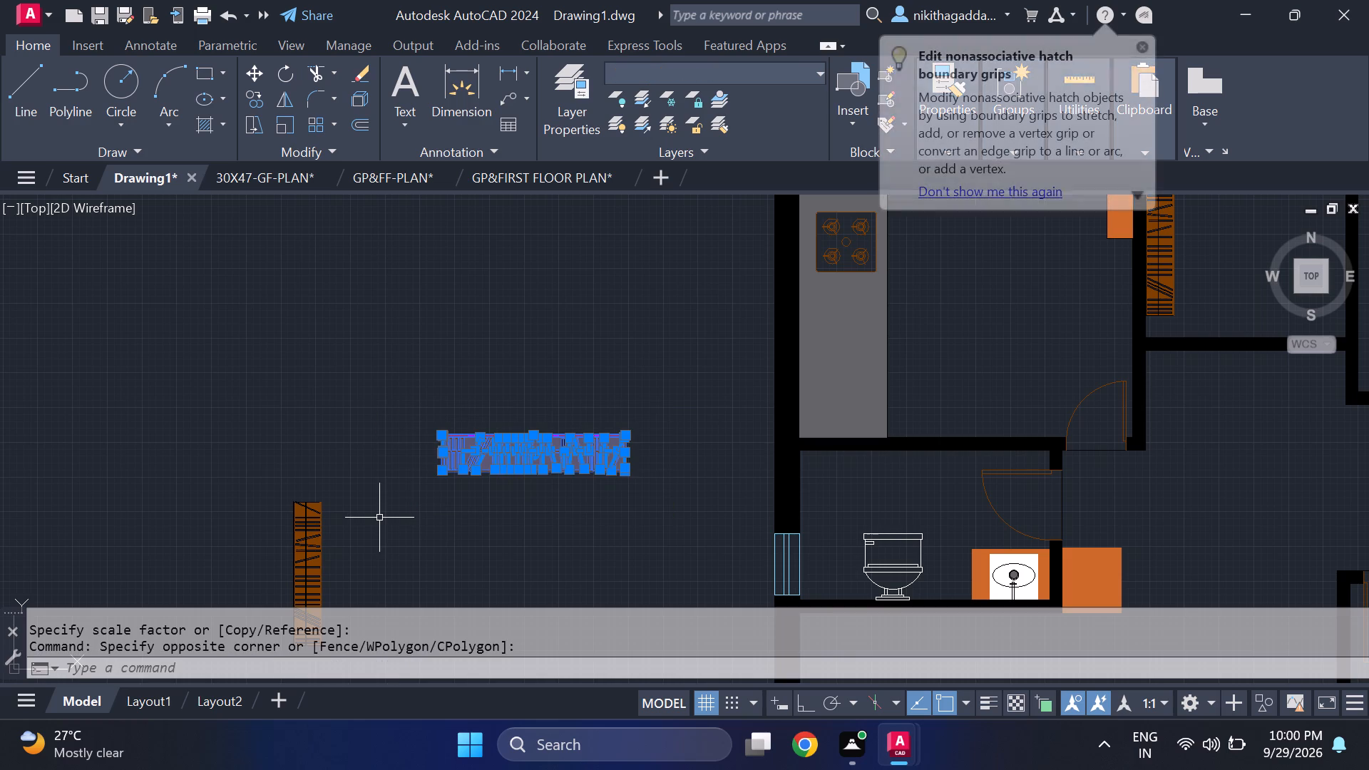
text(scale)
key(Return)
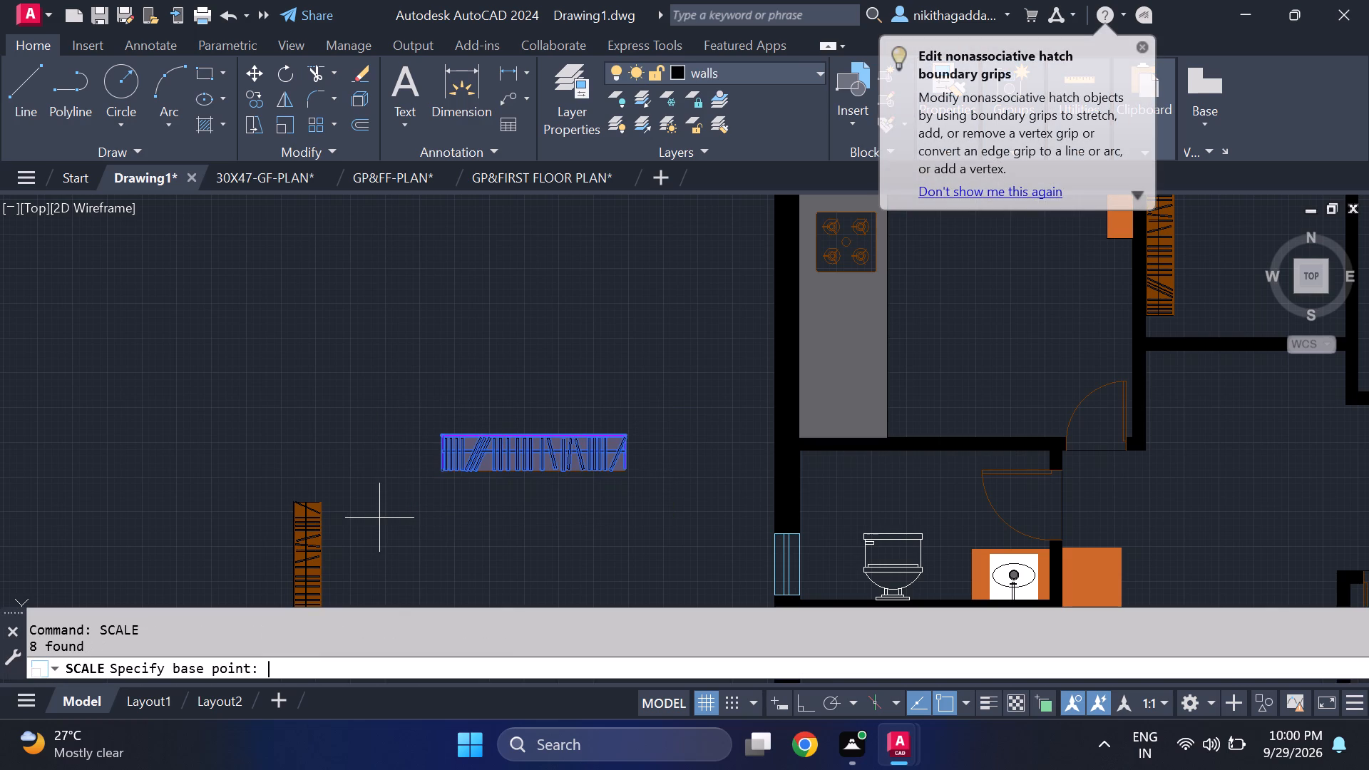
scroll(481, 466, up, 3)
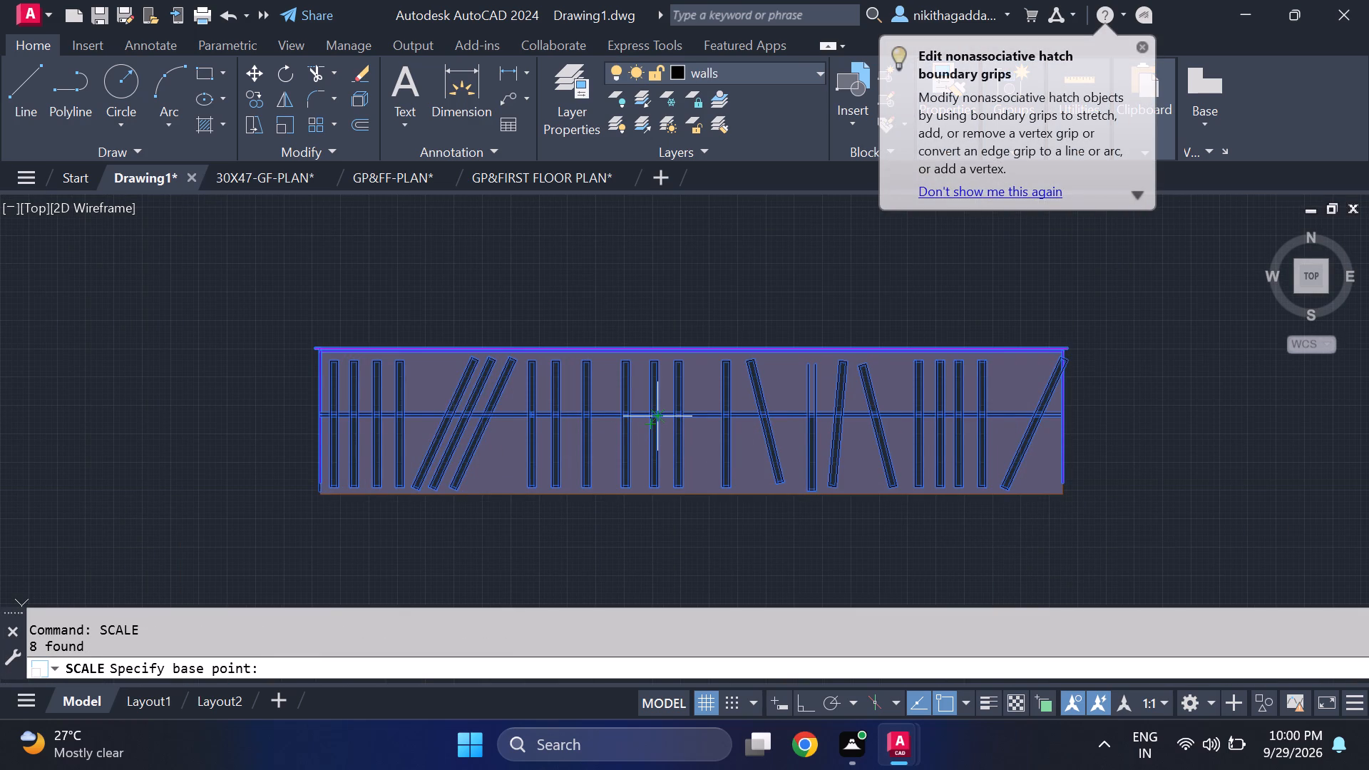
click(663, 414)
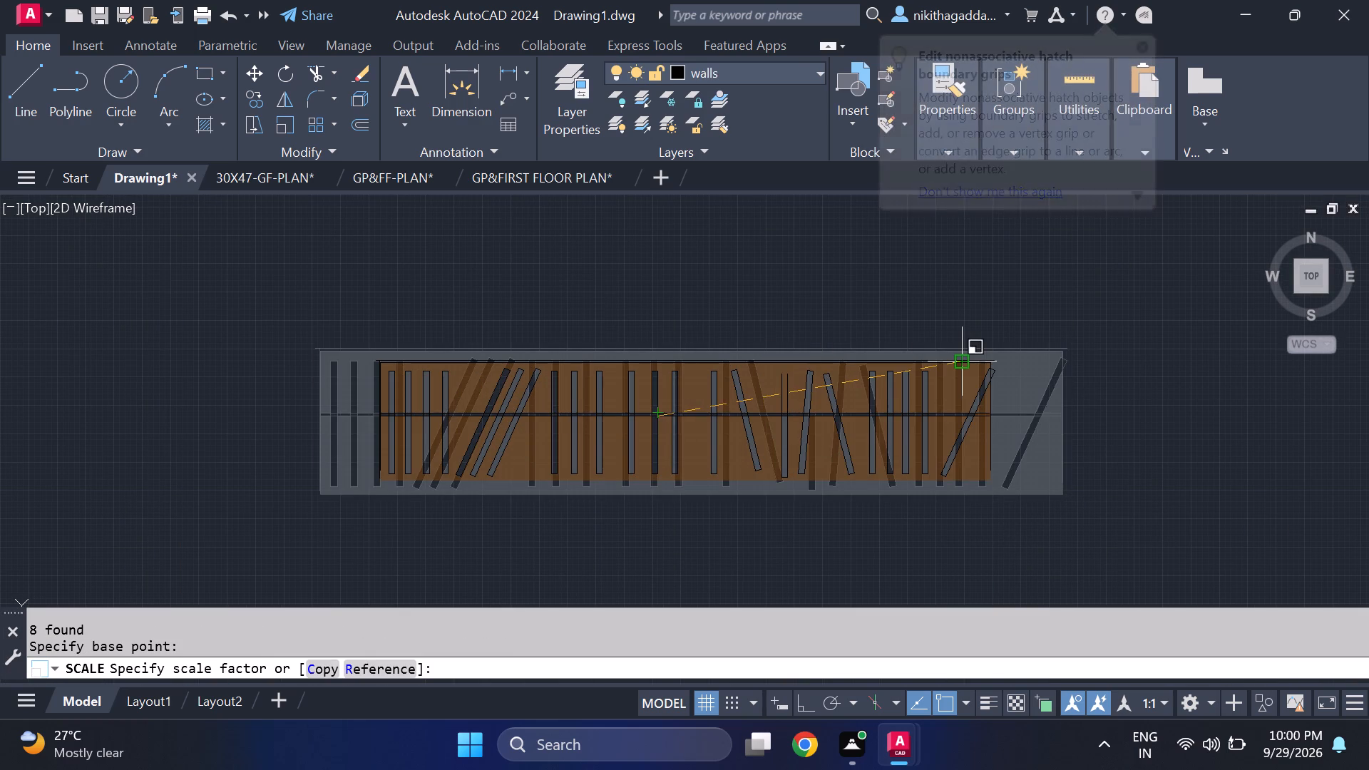
click(967, 362)
Move the horizontal wardrobe from its northwest corner into the small room, along the south wall beside the north-south wardrobe.
scroll(967, 366, down, 5)
scroll(990, 373, up, 3)
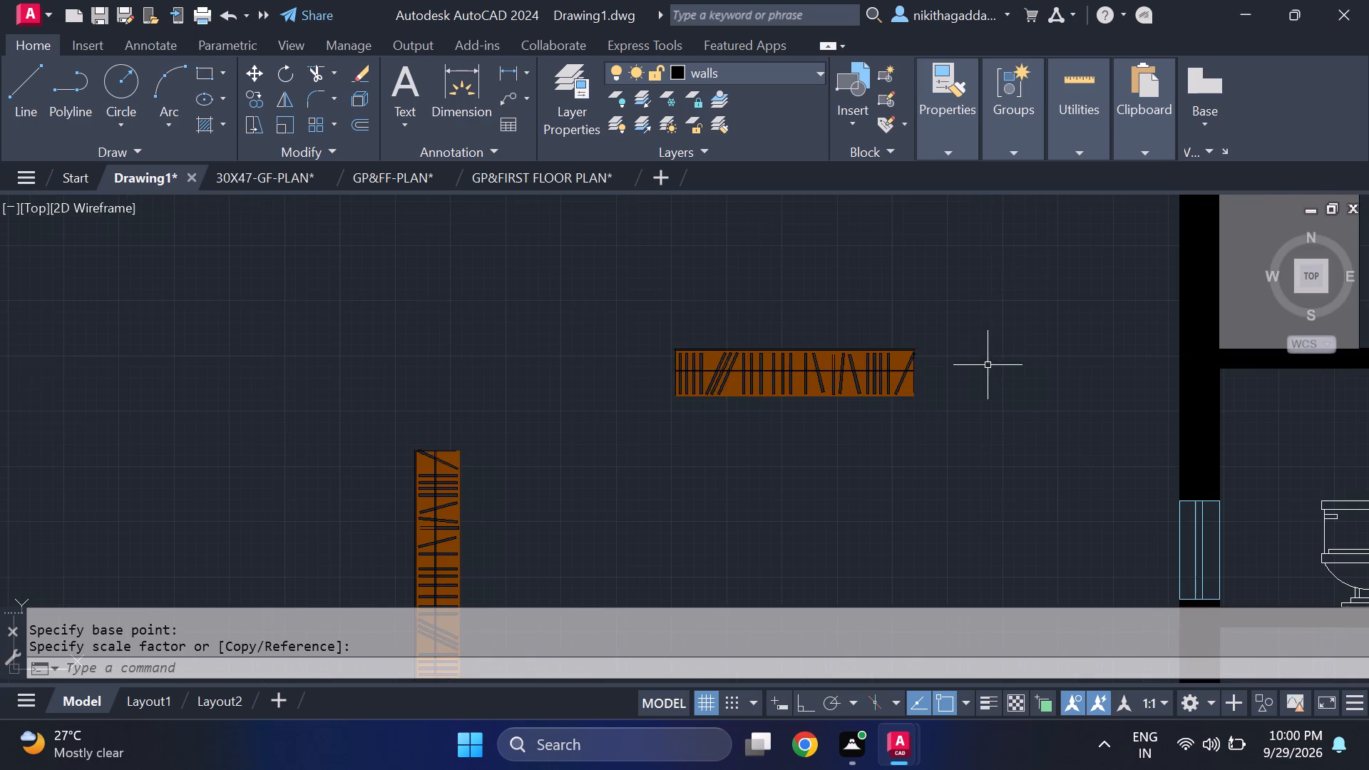
drag(981, 325, 899, 348)
click(508, 452)
key(m)
key(Return)
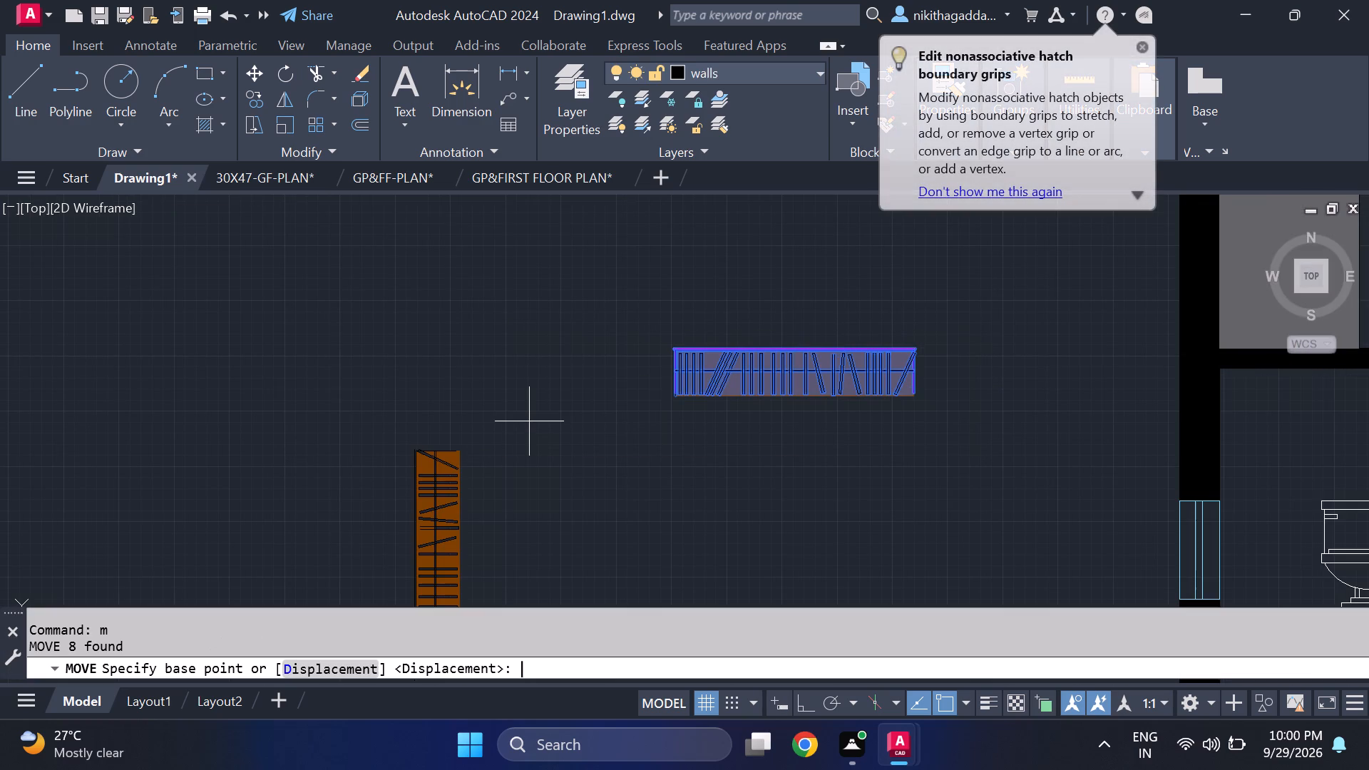
click(663, 348)
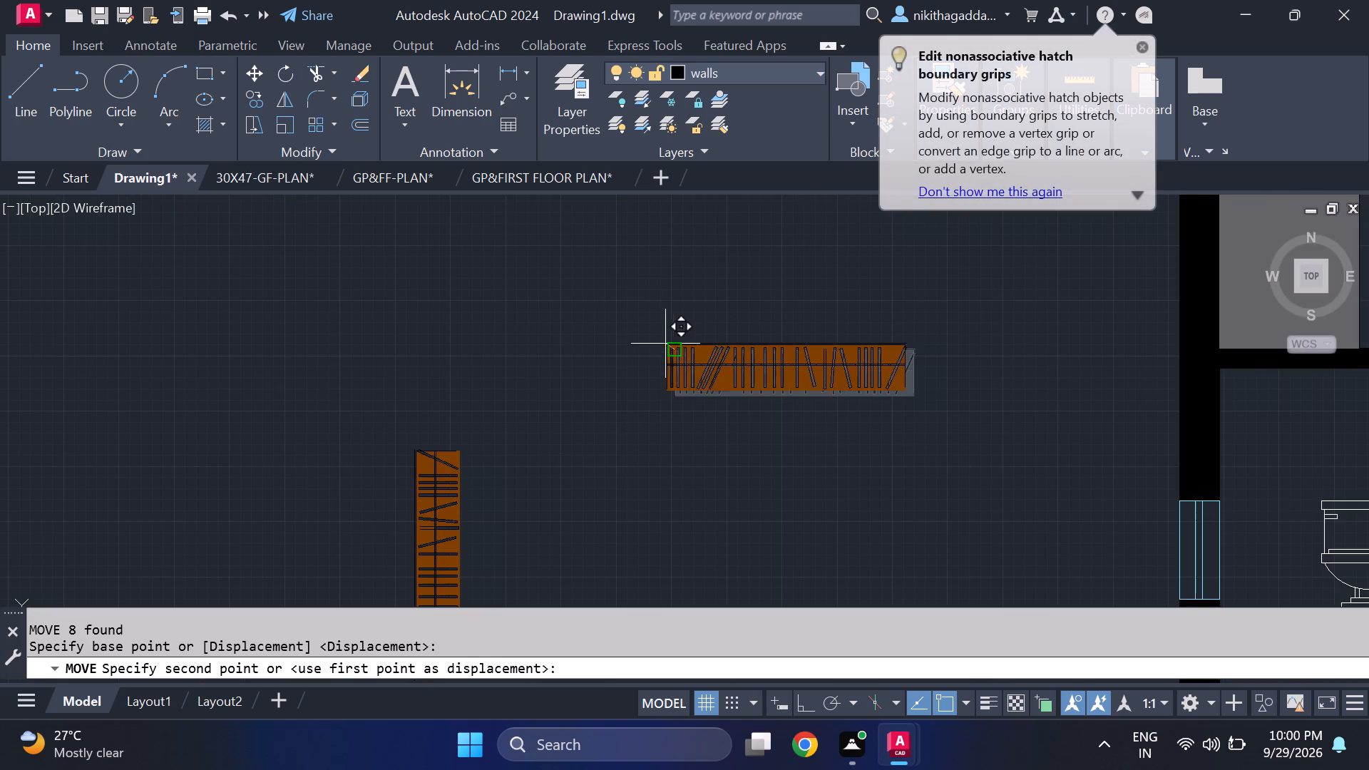
scroll(931, 329, down, 4)
middle_drag(787, 389, 644, 463)
scroll(913, 390, up, 4)
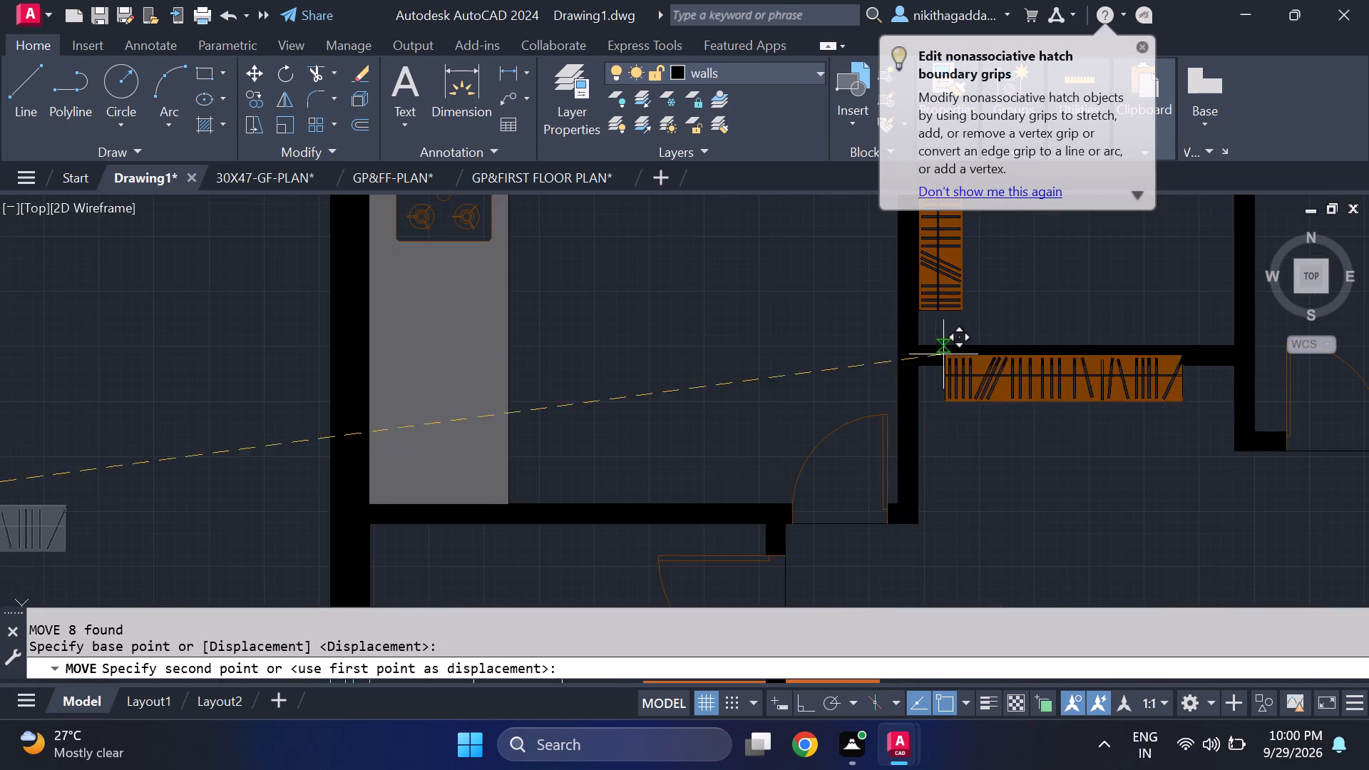
middle_drag(978, 304, 918, 327)
scroll(918, 327, up, 2)
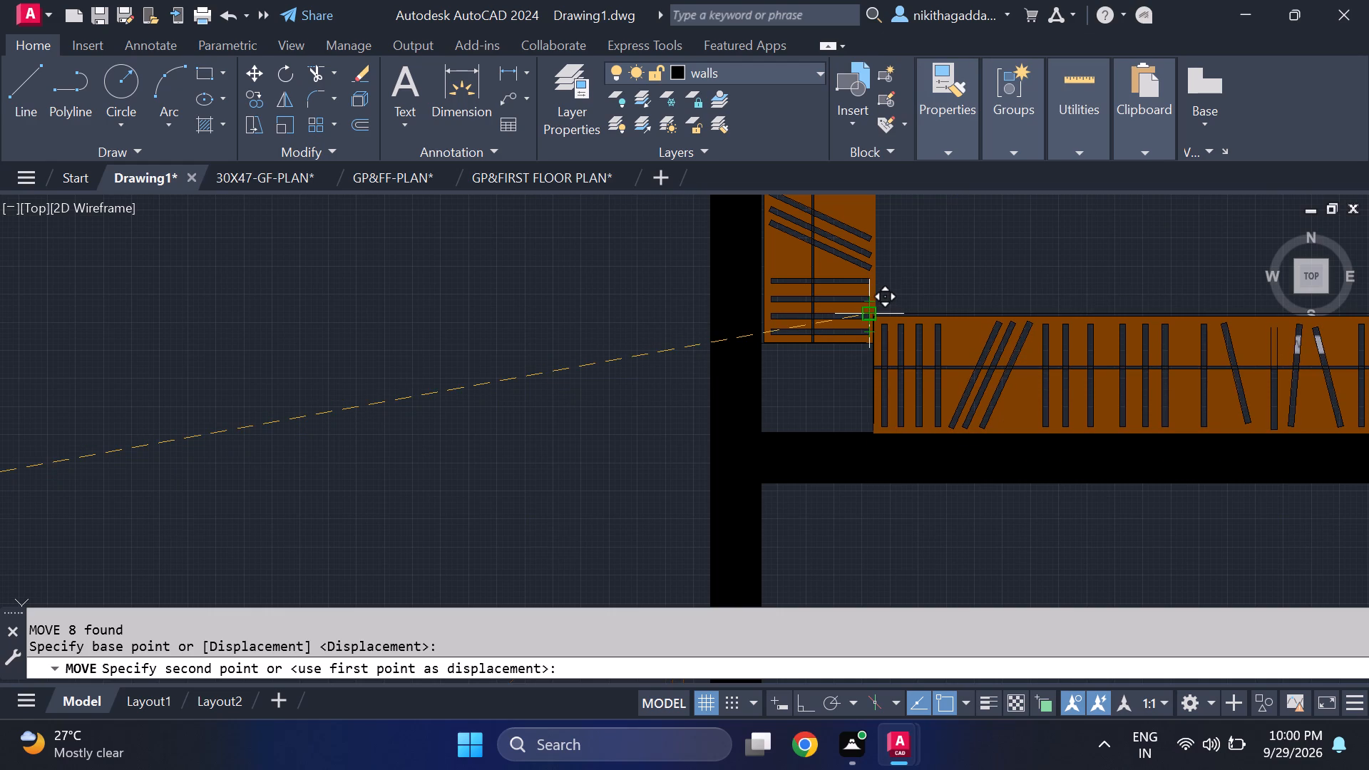
click(876, 310)
Nudge the horizontal wardrobe slightly so its west end meets the east edge of the small room's north-south wardrobe.
scroll(773, 350, down, 4)
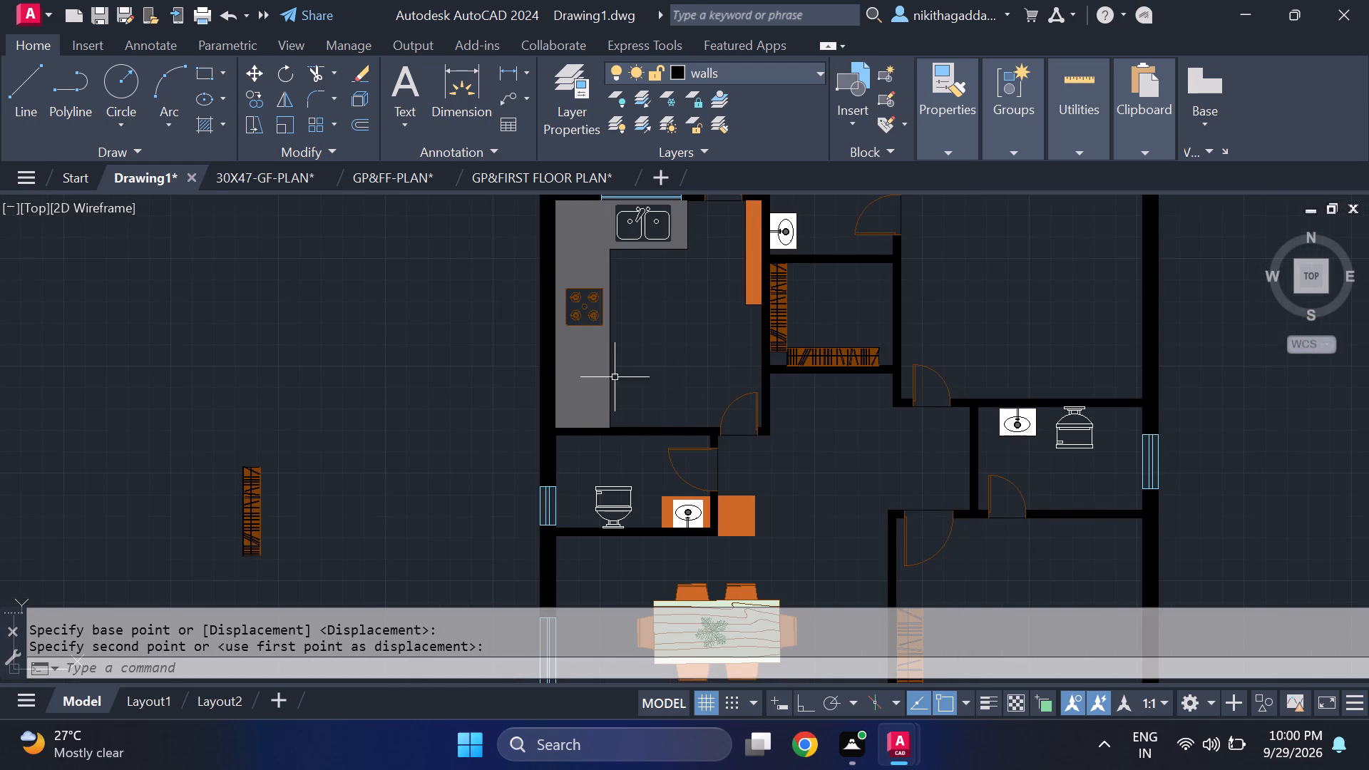
scroll(876, 366, up, 3)
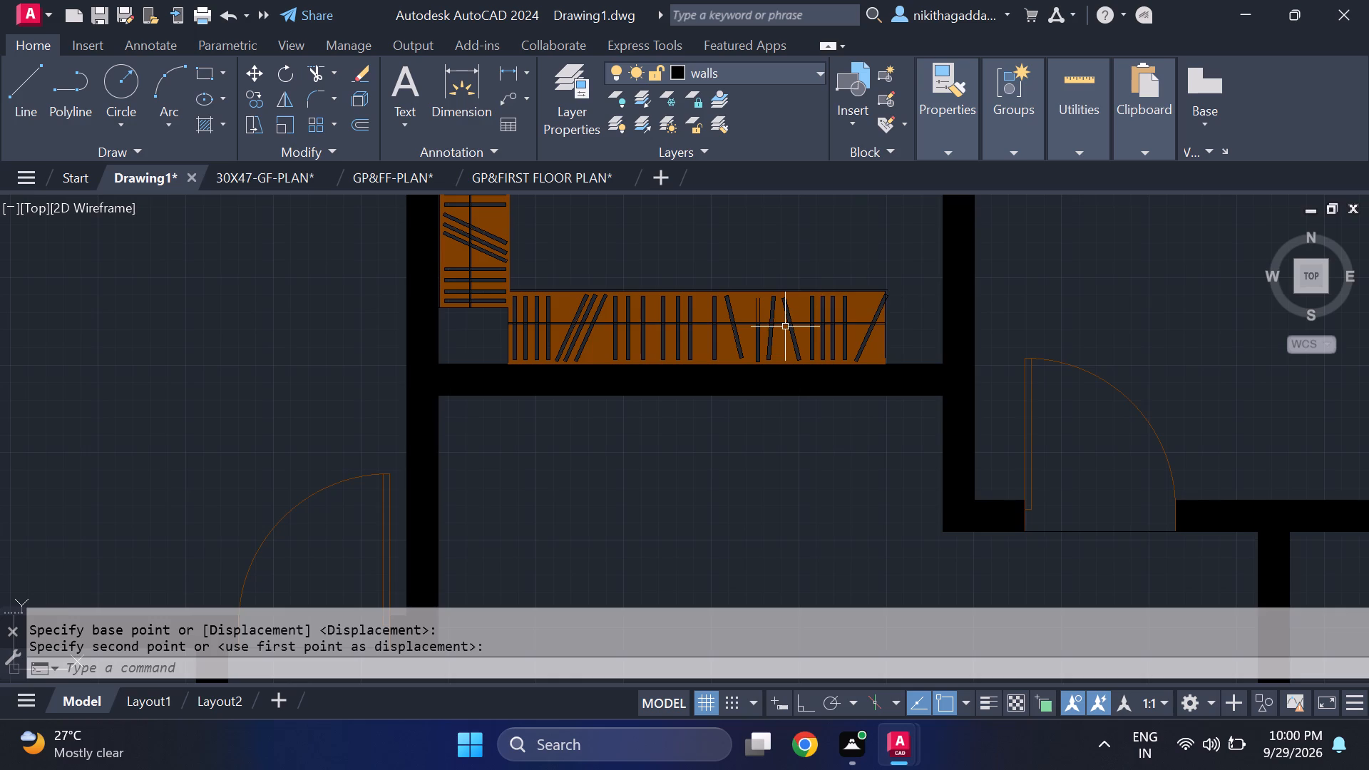
scroll(786, 328, down, 4)
scroll(788, 344, up, 4)
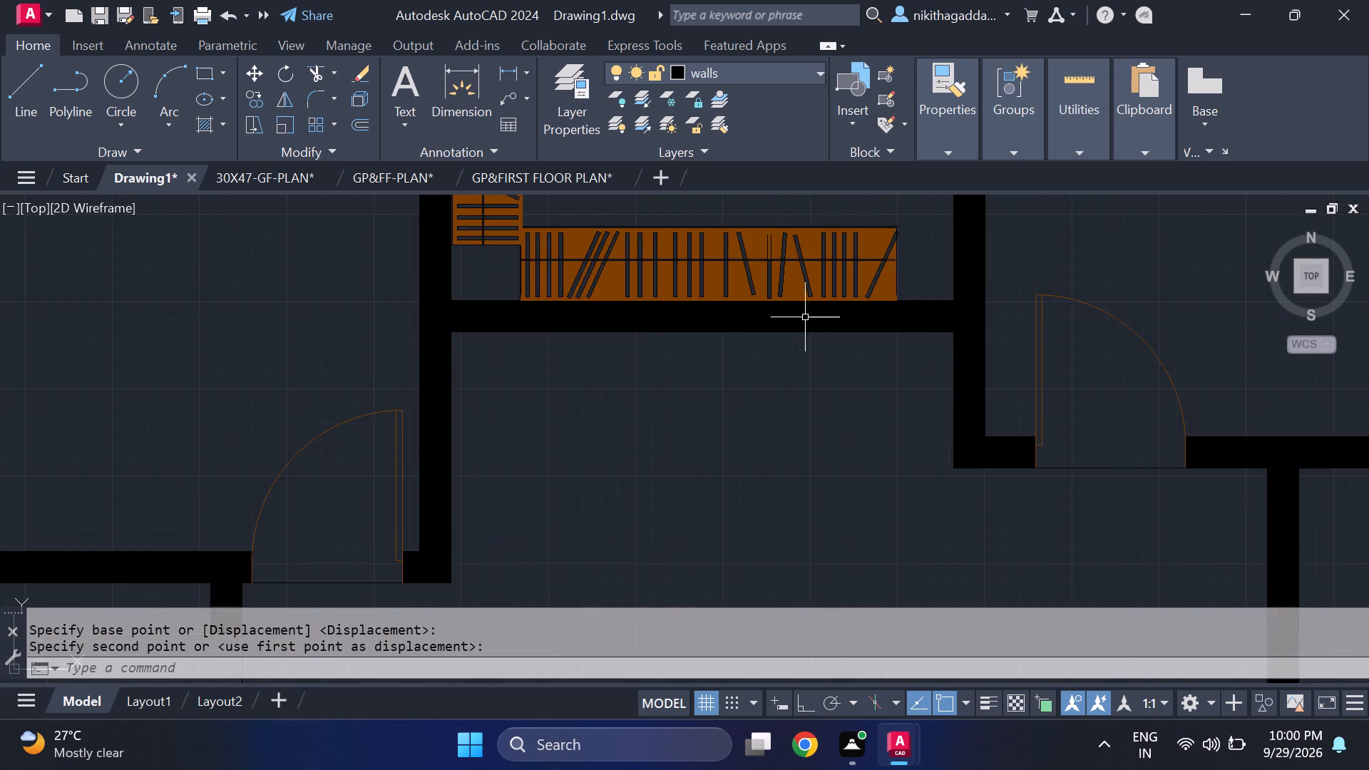
middle_drag(811, 326, 844, 441)
click(941, 323)
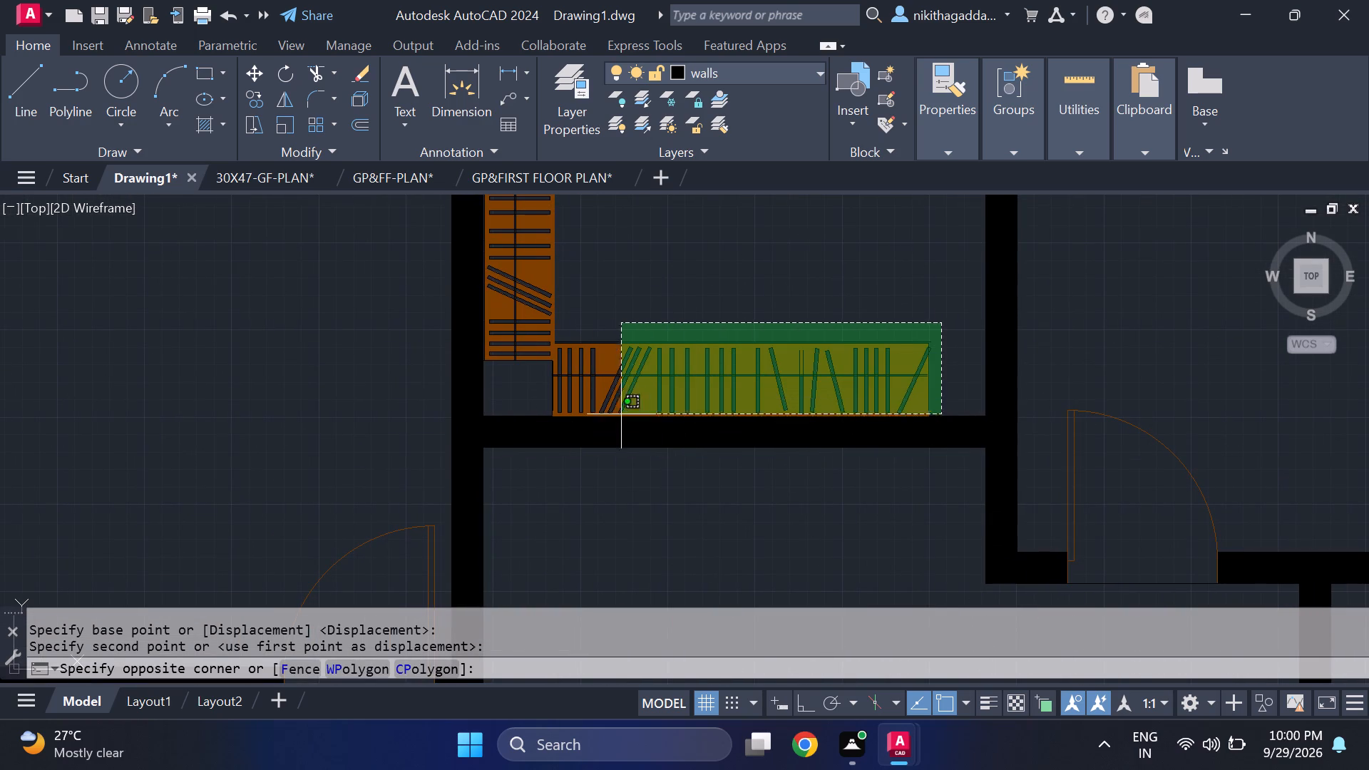
click(584, 389)
scroll(596, 394, up, 2)
scroll(602, 398, down, 3)
scroll(781, 416, up, 2)
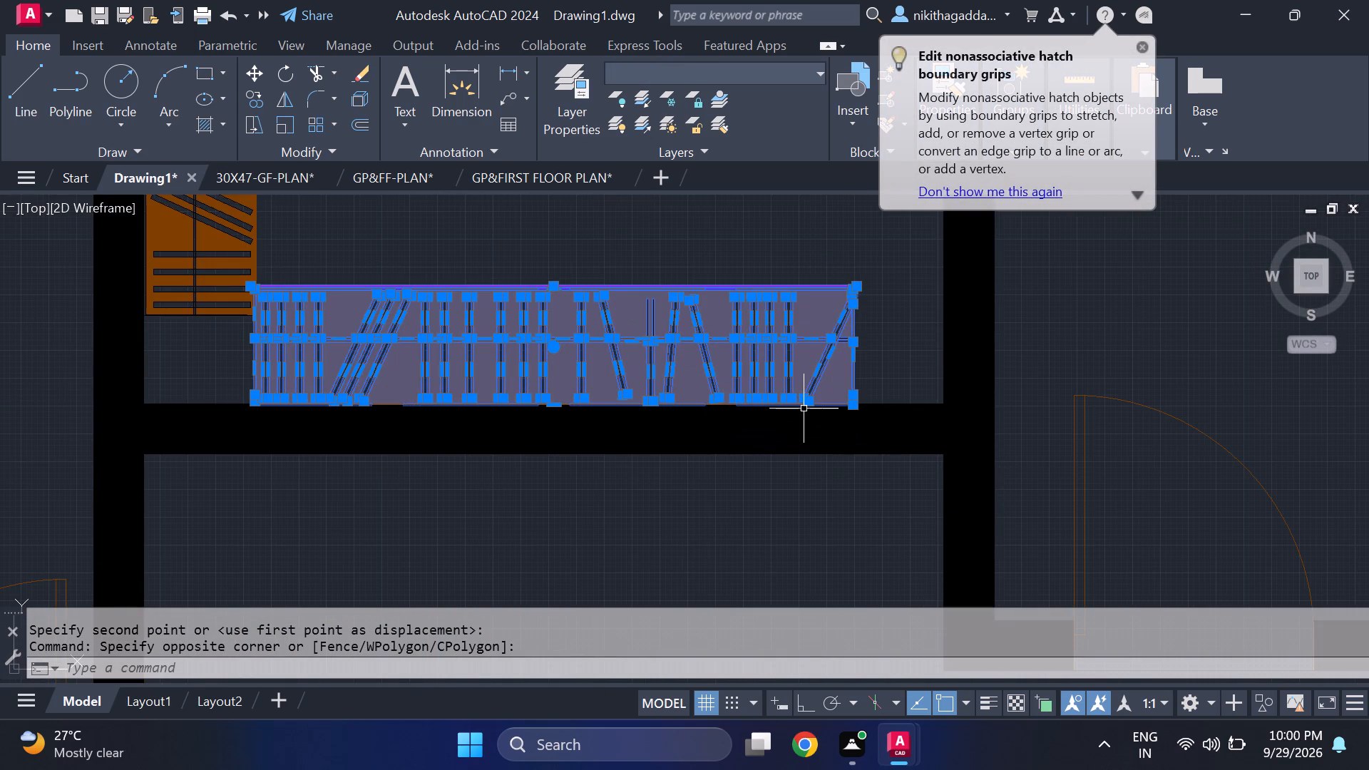
key(m)
key(Return)
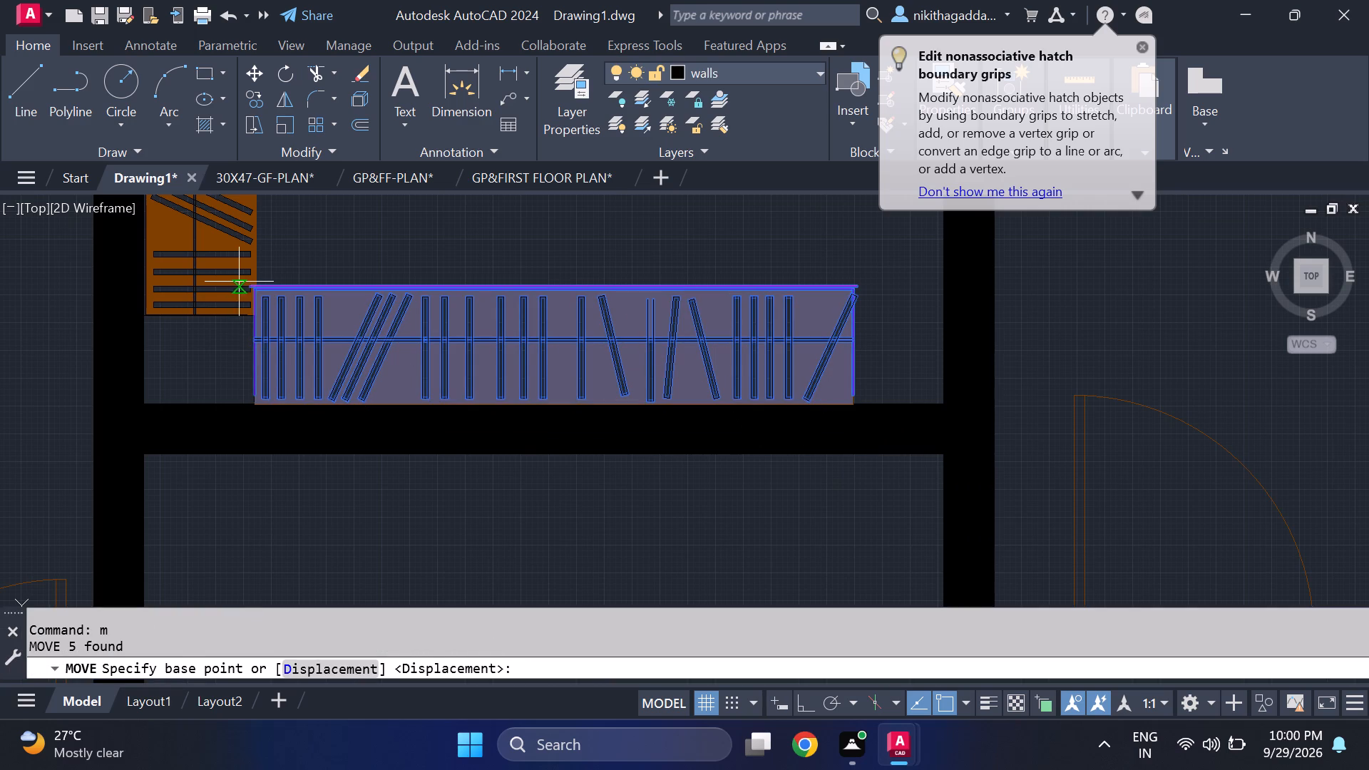
click(242, 284)
scroll(255, 285, up, 3)
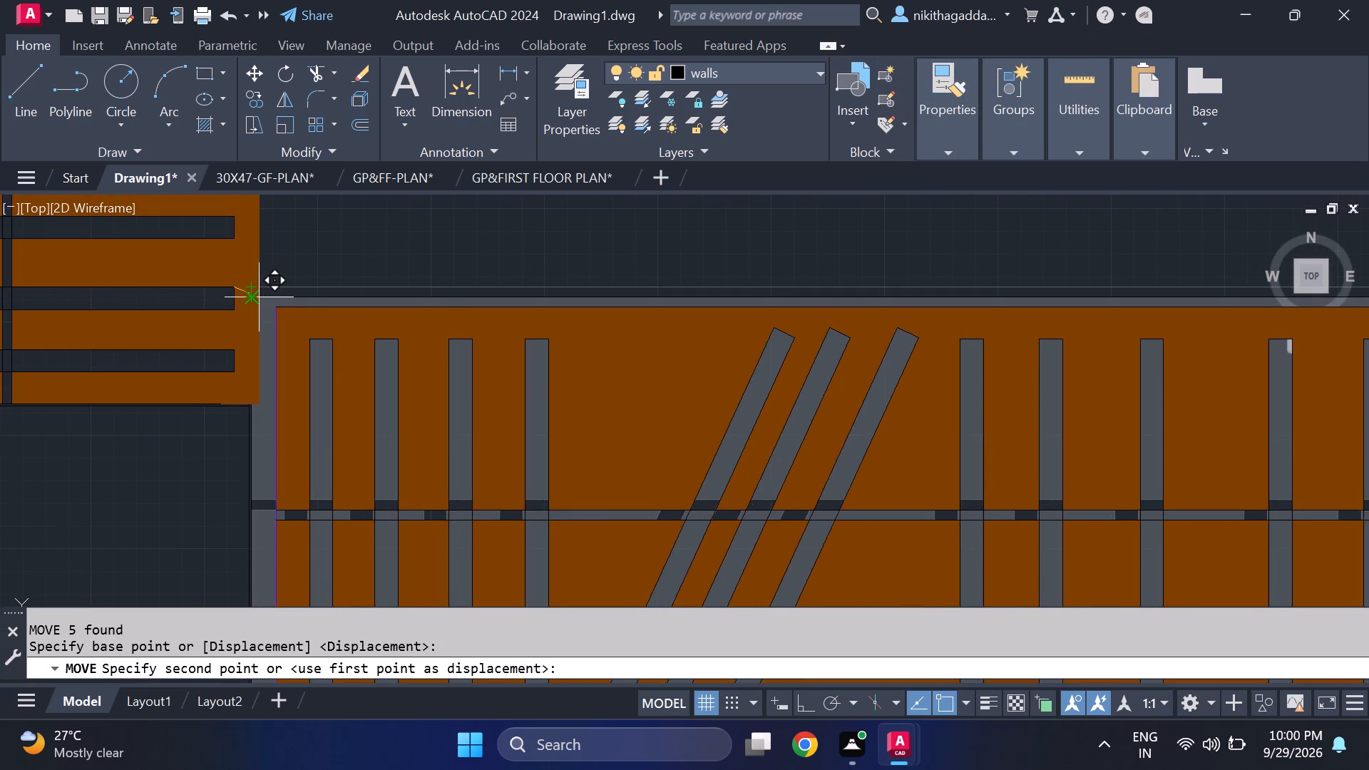
click(259, 297)
scroll(380, 308, down, 5)
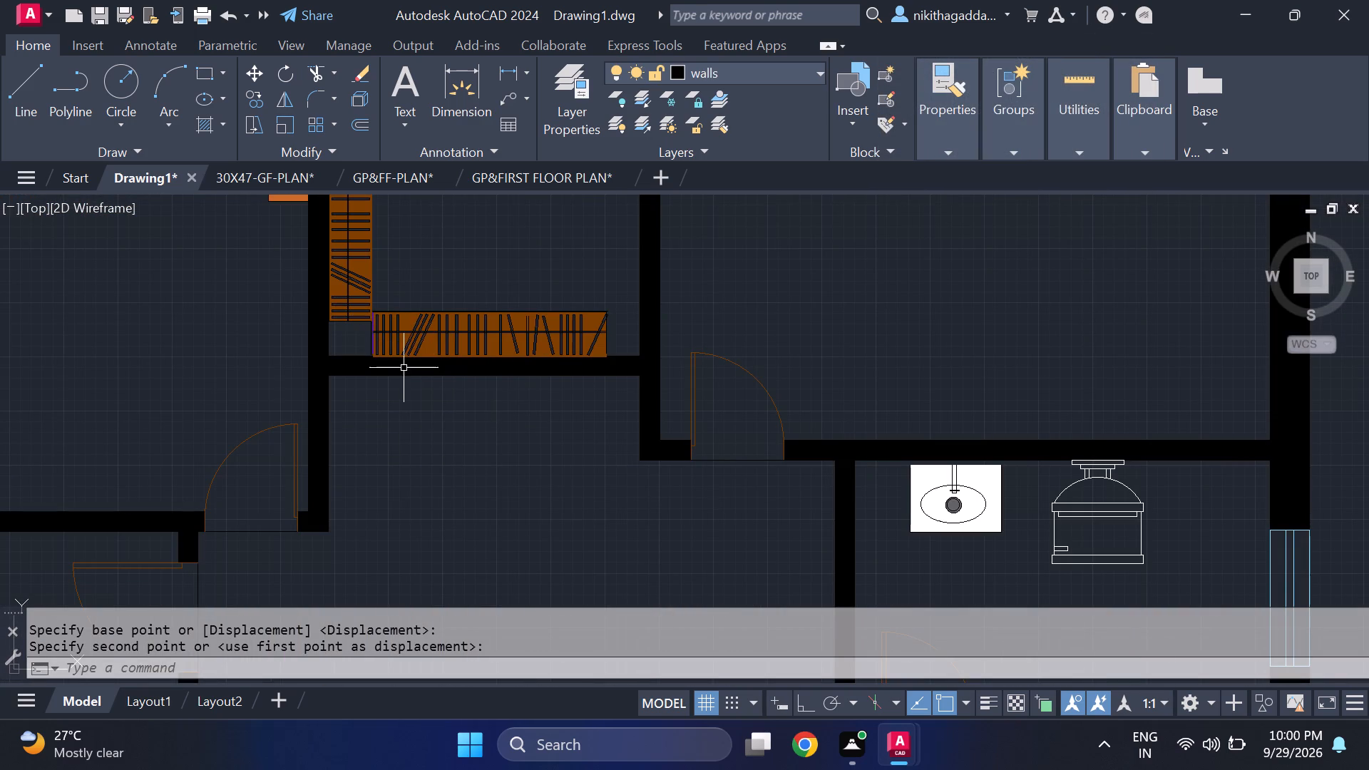
Extend the two closely spaced north-south lines beside the horizontal wardrobe's west end down to the small room's south wall.
scroll(385, 367, down, 4)
scroll(393, 374, up, 2)
scroll(335, 349, up, 2)
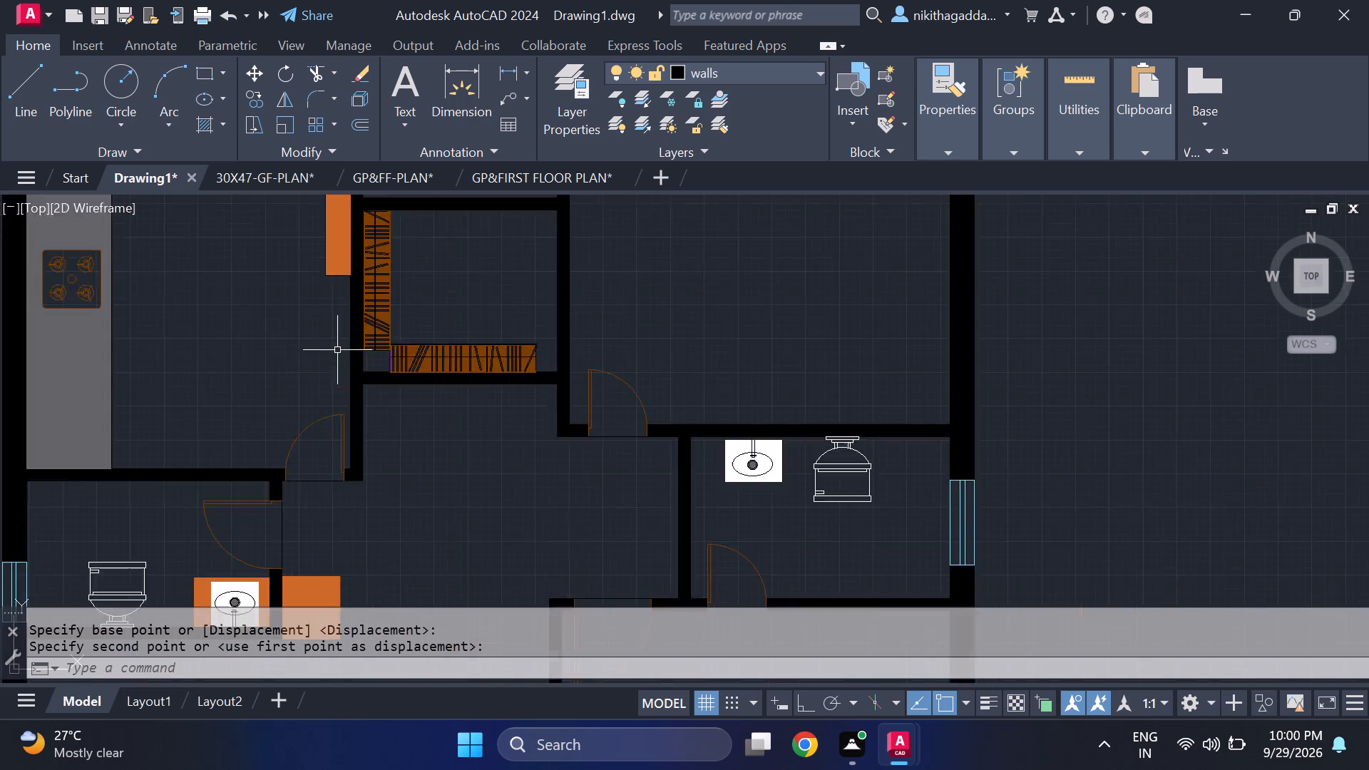
scroll(408, 356, up, 2)
middle_drag(408, 359, 511, 381)
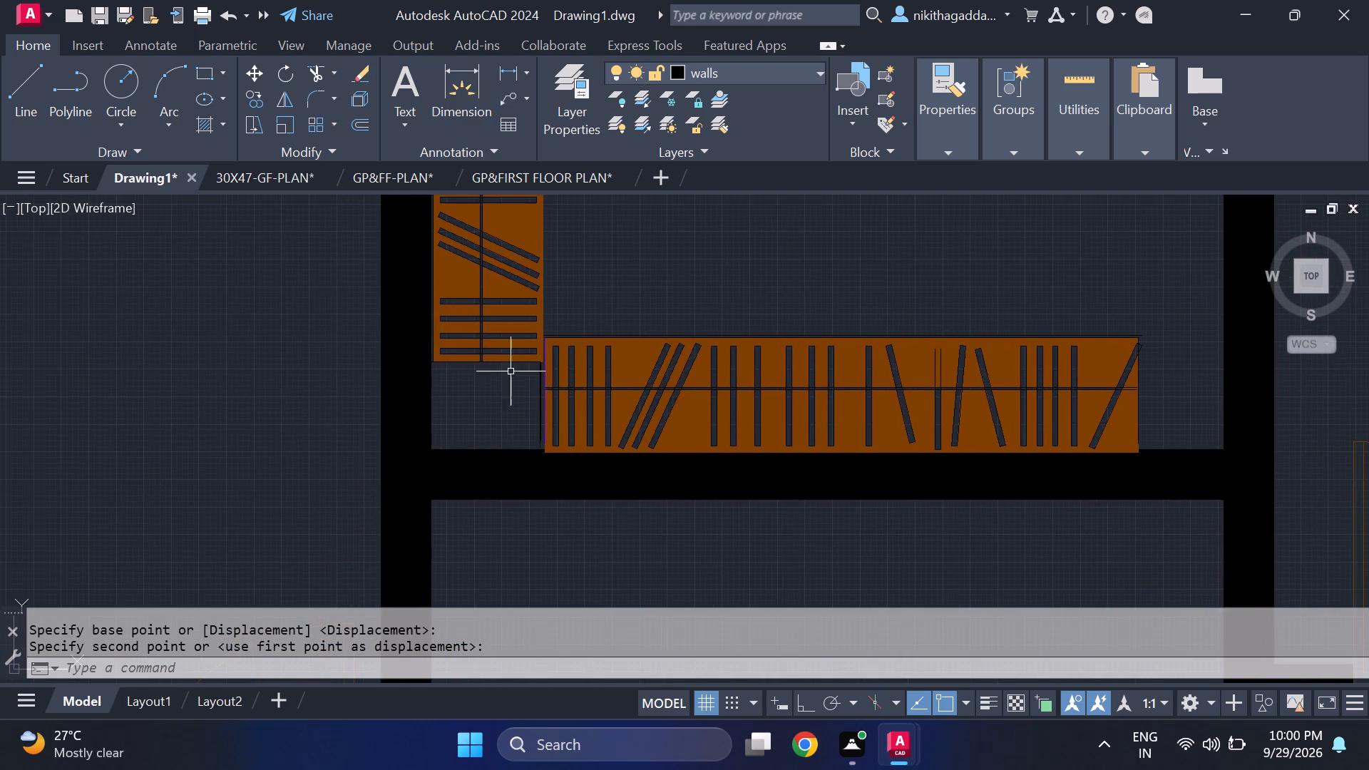
scroll(493, 362, up, 2)
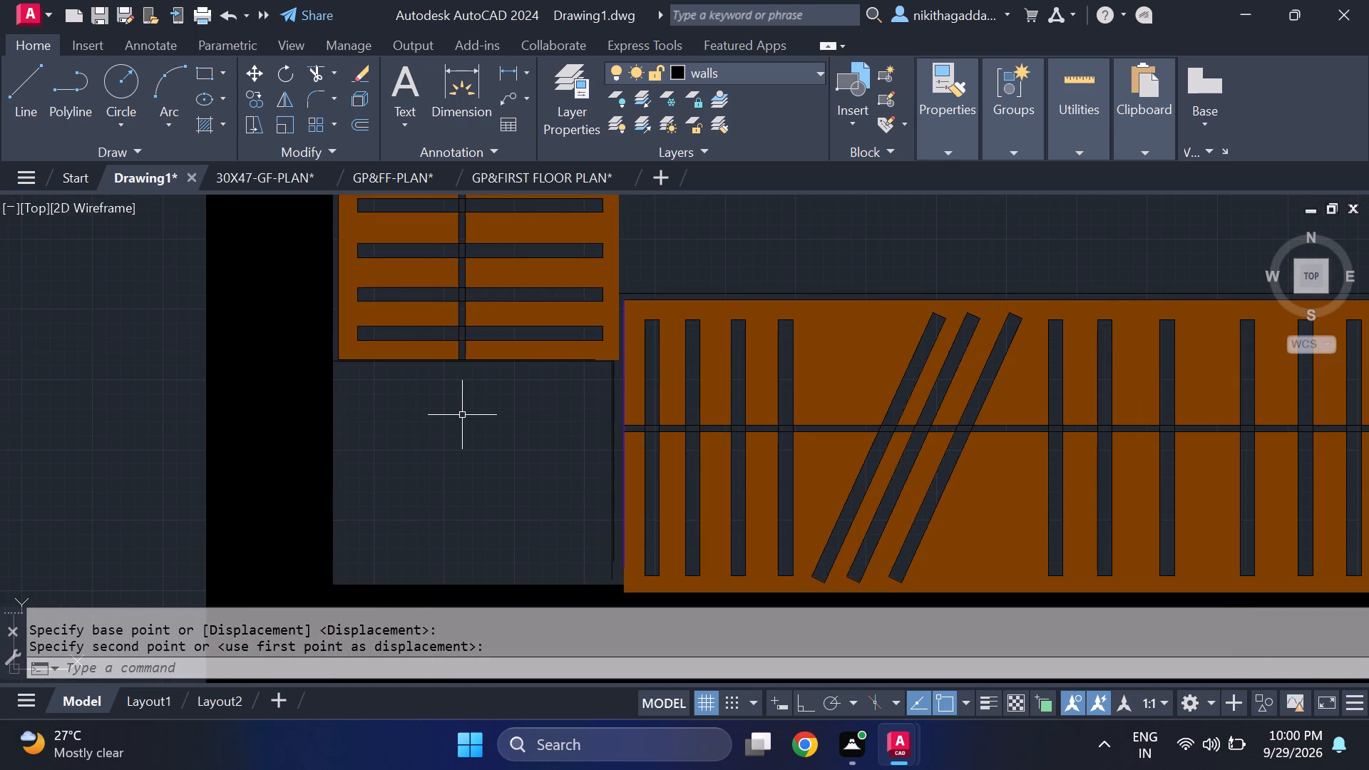
middle_drag(608, 540, 583, 478)
text(ex)
key(Return)
scroll(568, 526, up, 2)
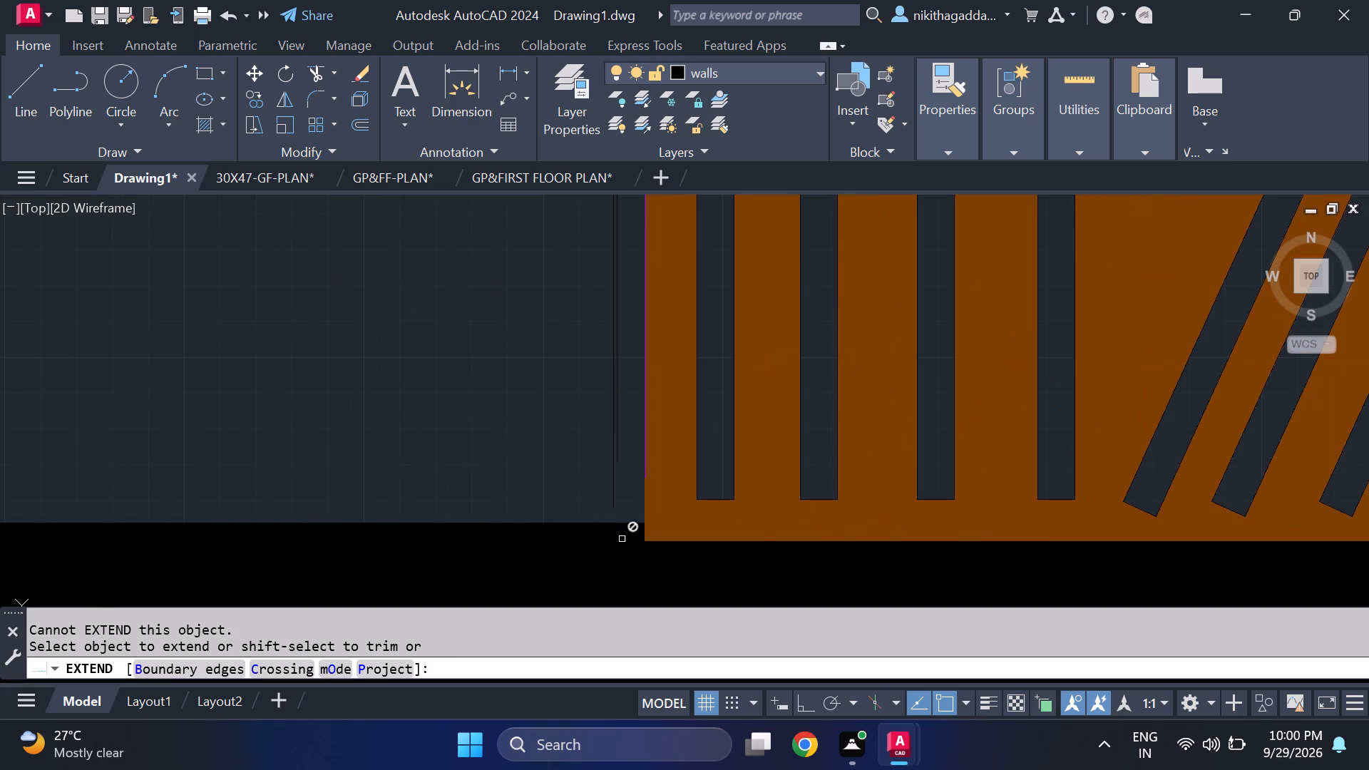
click(612, 498)
click(615, 451)
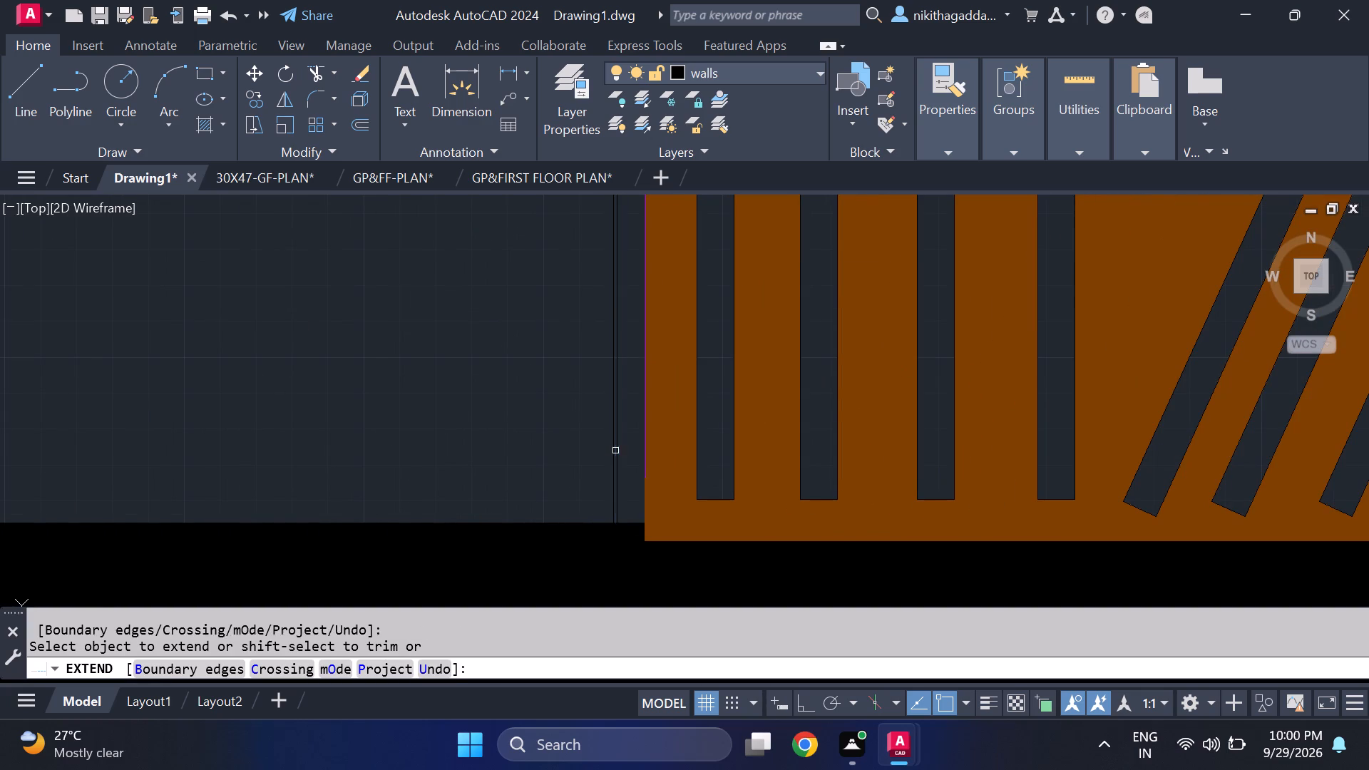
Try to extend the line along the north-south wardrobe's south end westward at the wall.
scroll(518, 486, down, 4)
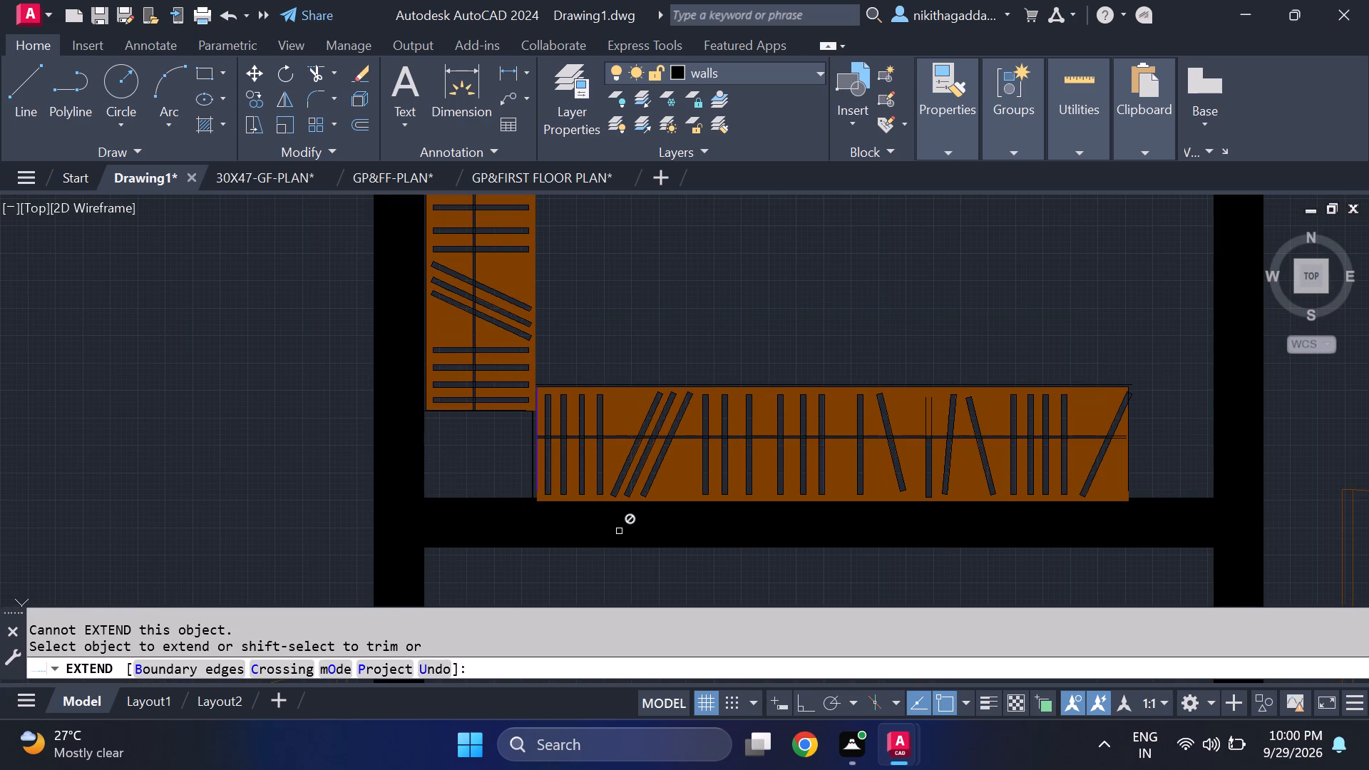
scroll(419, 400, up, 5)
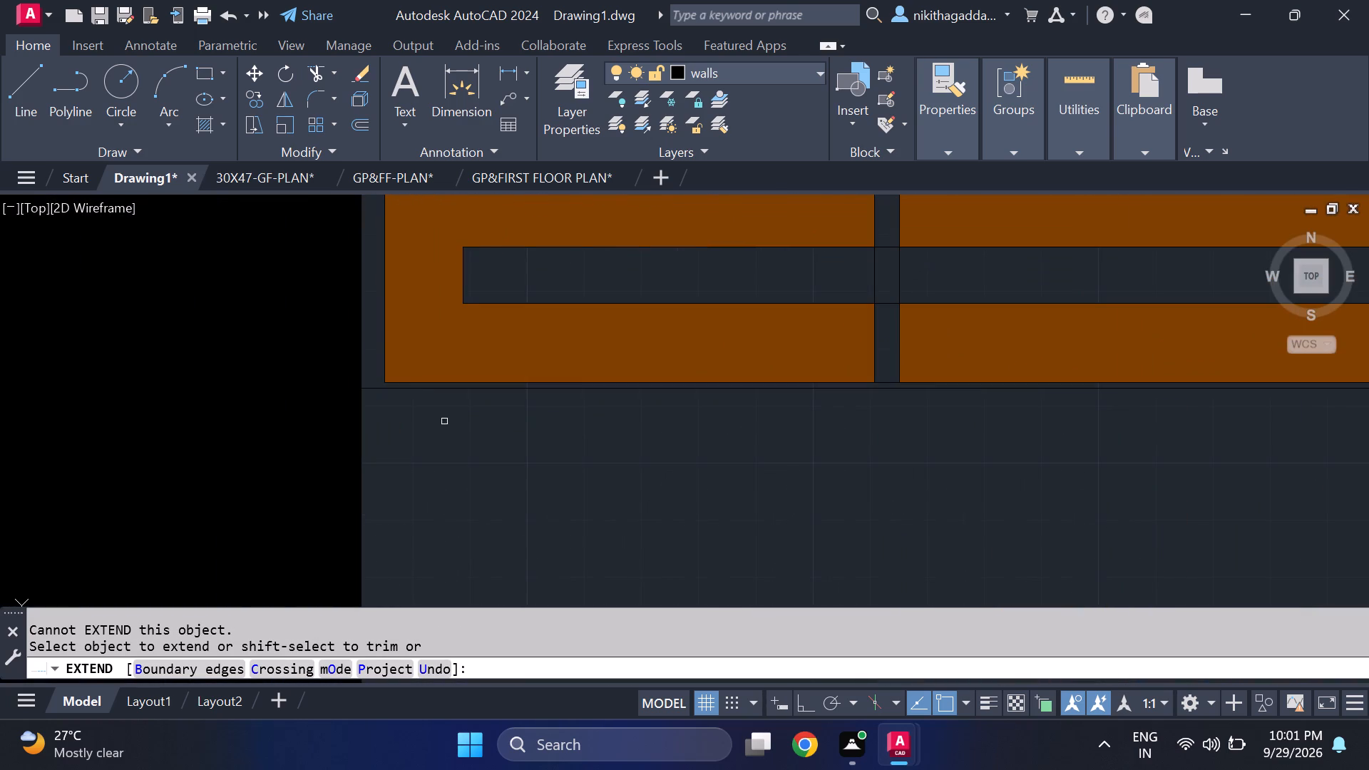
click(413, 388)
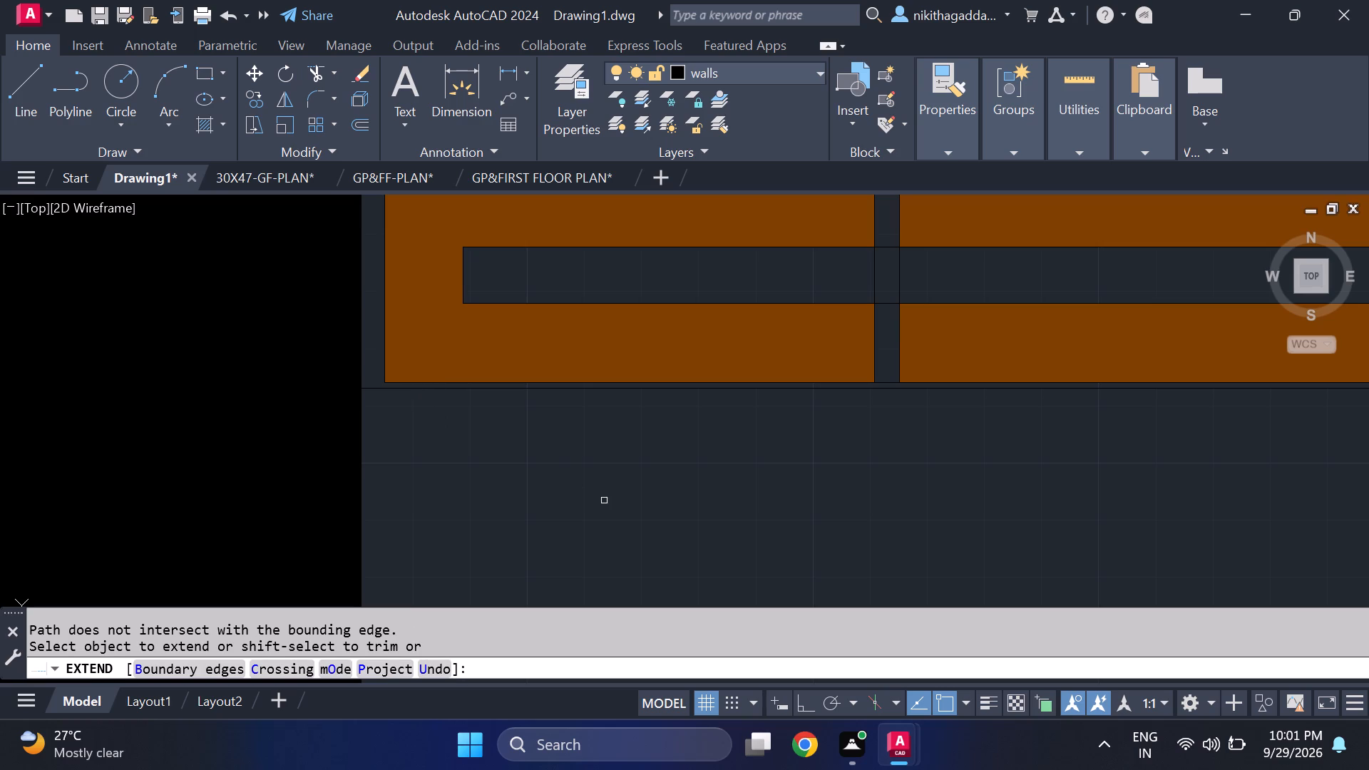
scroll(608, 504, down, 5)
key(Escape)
Fill the corner gap between the small room's two wardrobes with a solid hatch in colour 205,105,40.
text(hatch)
key(Return)
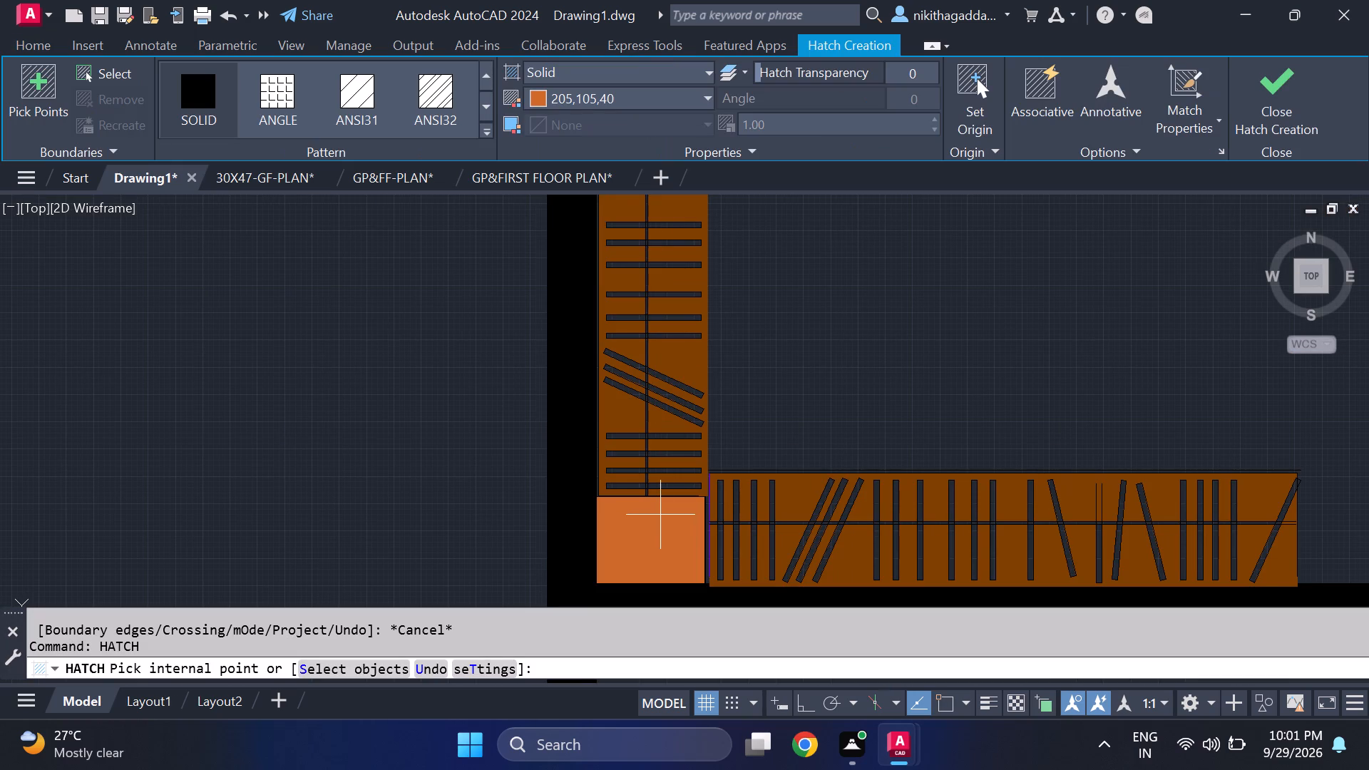
click(662, 515)
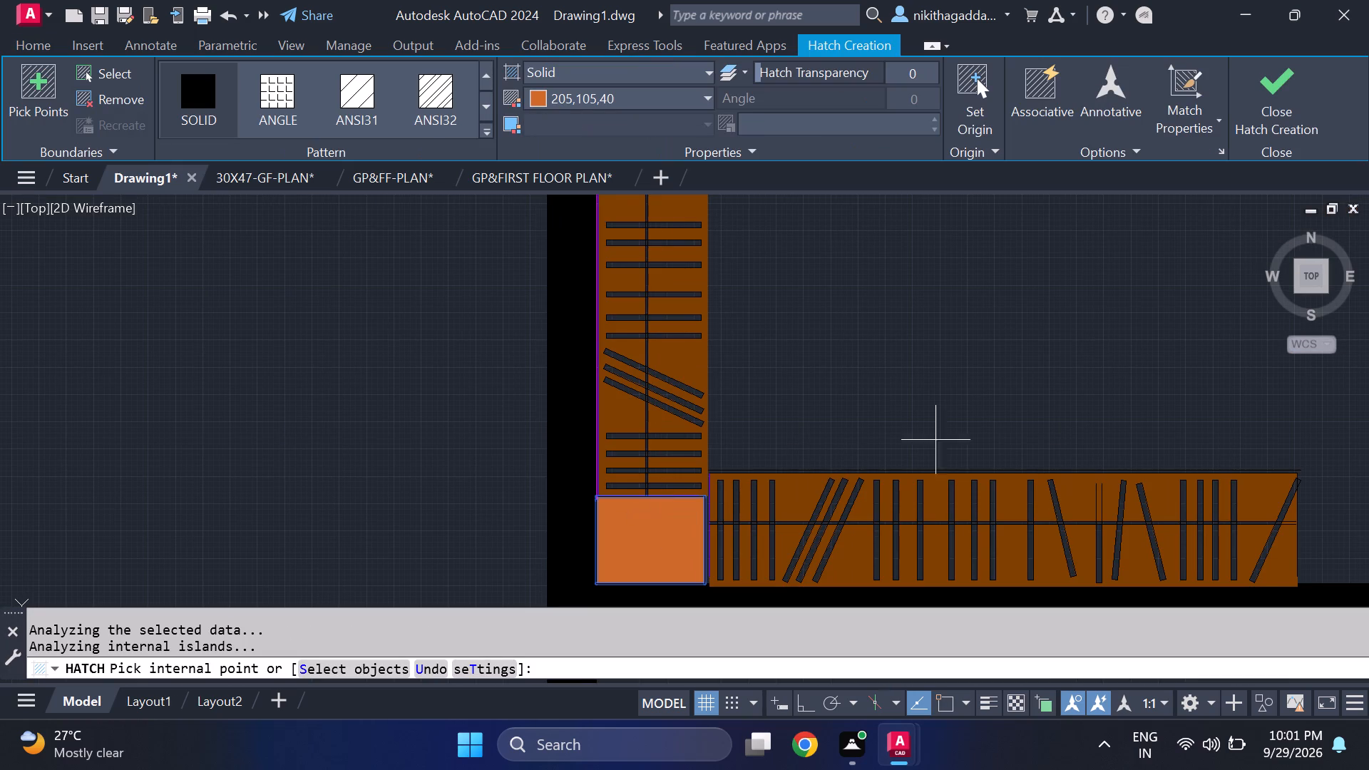
click(1276, 112)
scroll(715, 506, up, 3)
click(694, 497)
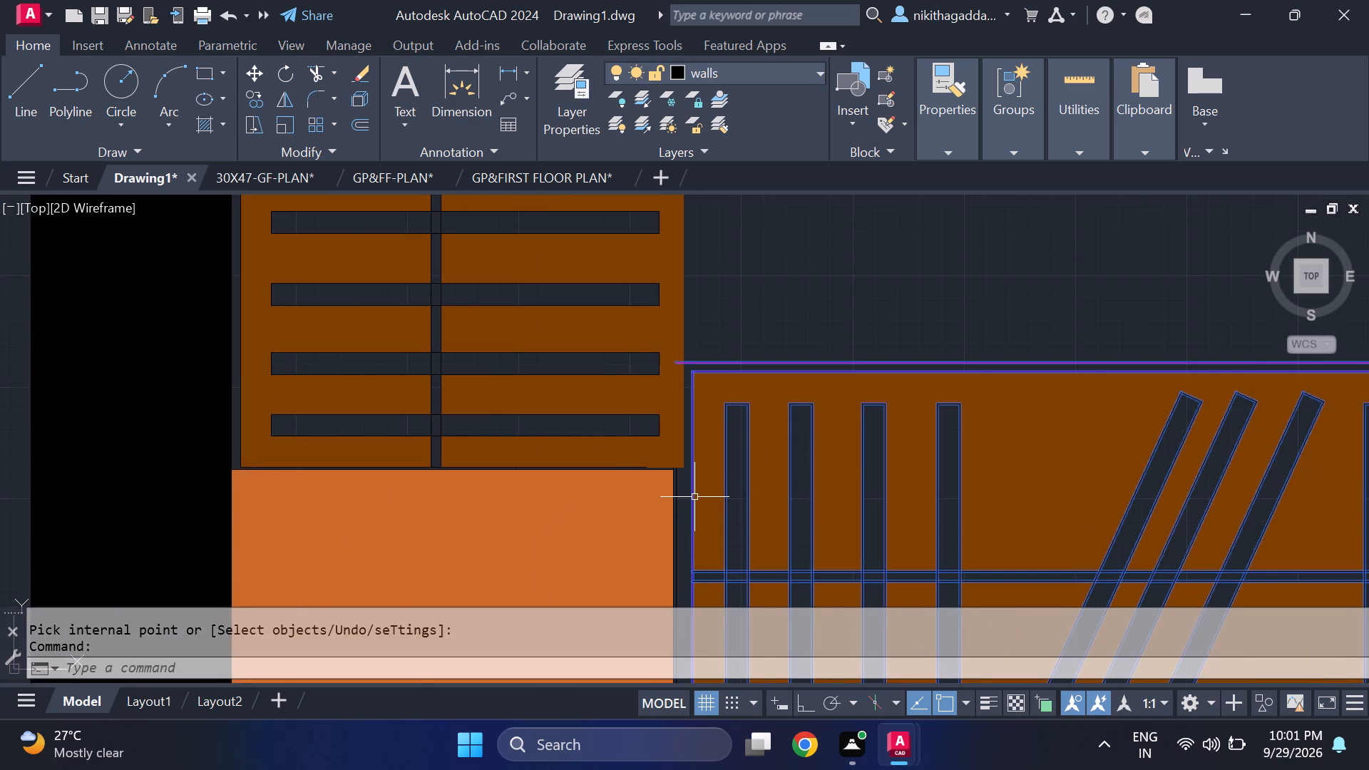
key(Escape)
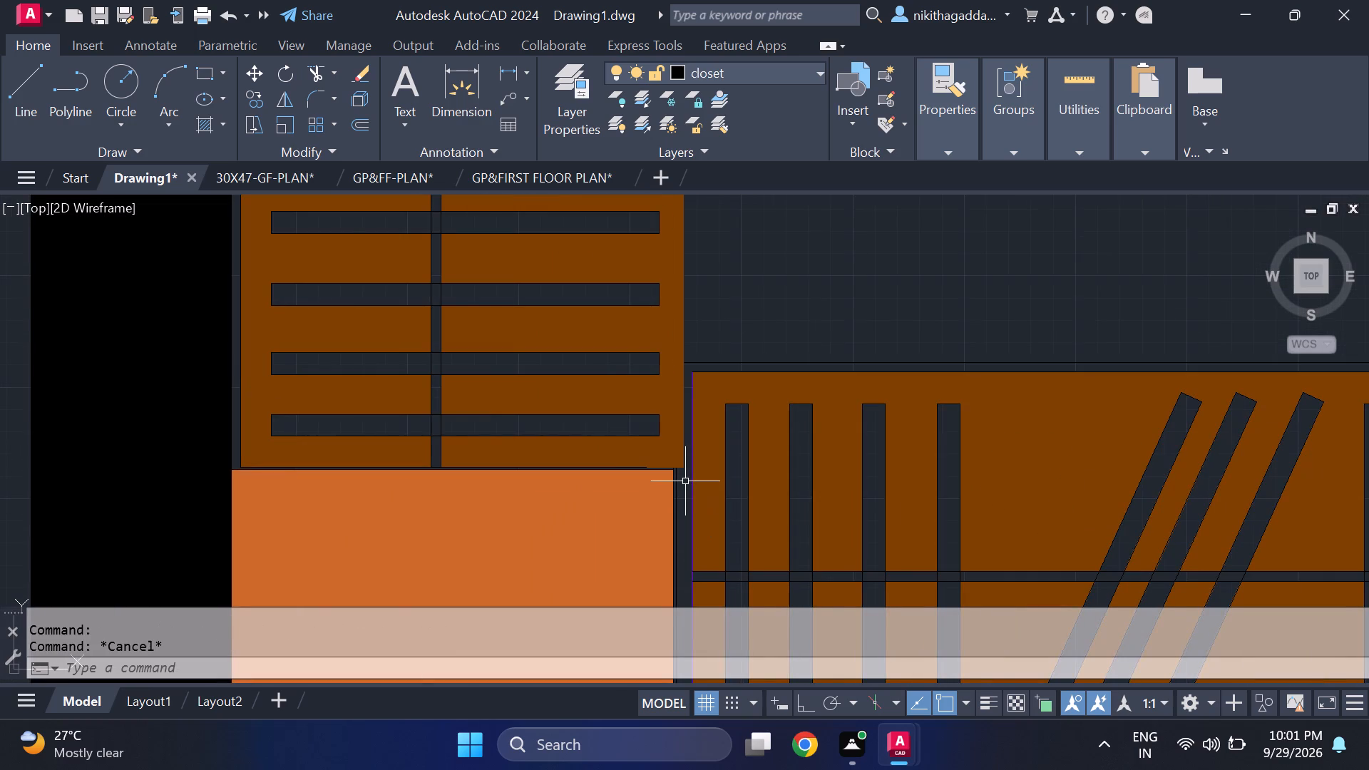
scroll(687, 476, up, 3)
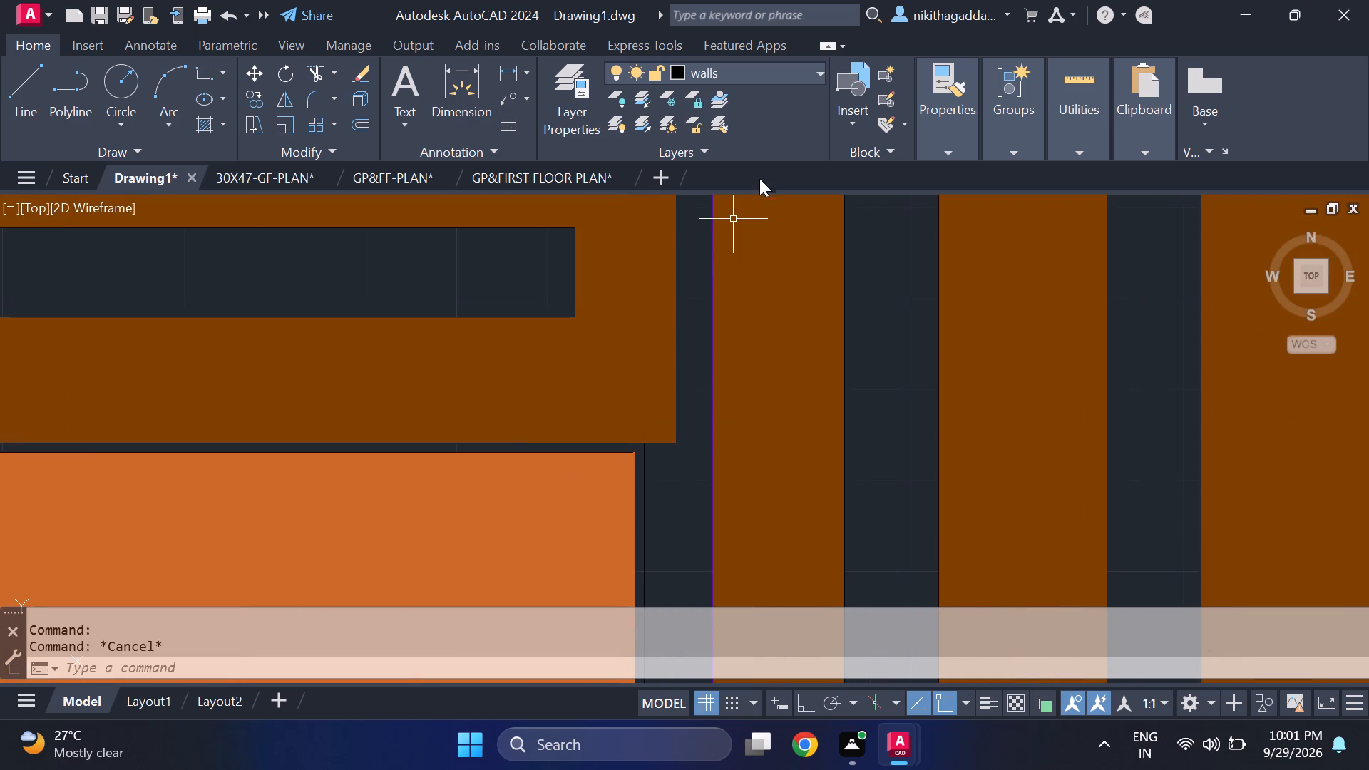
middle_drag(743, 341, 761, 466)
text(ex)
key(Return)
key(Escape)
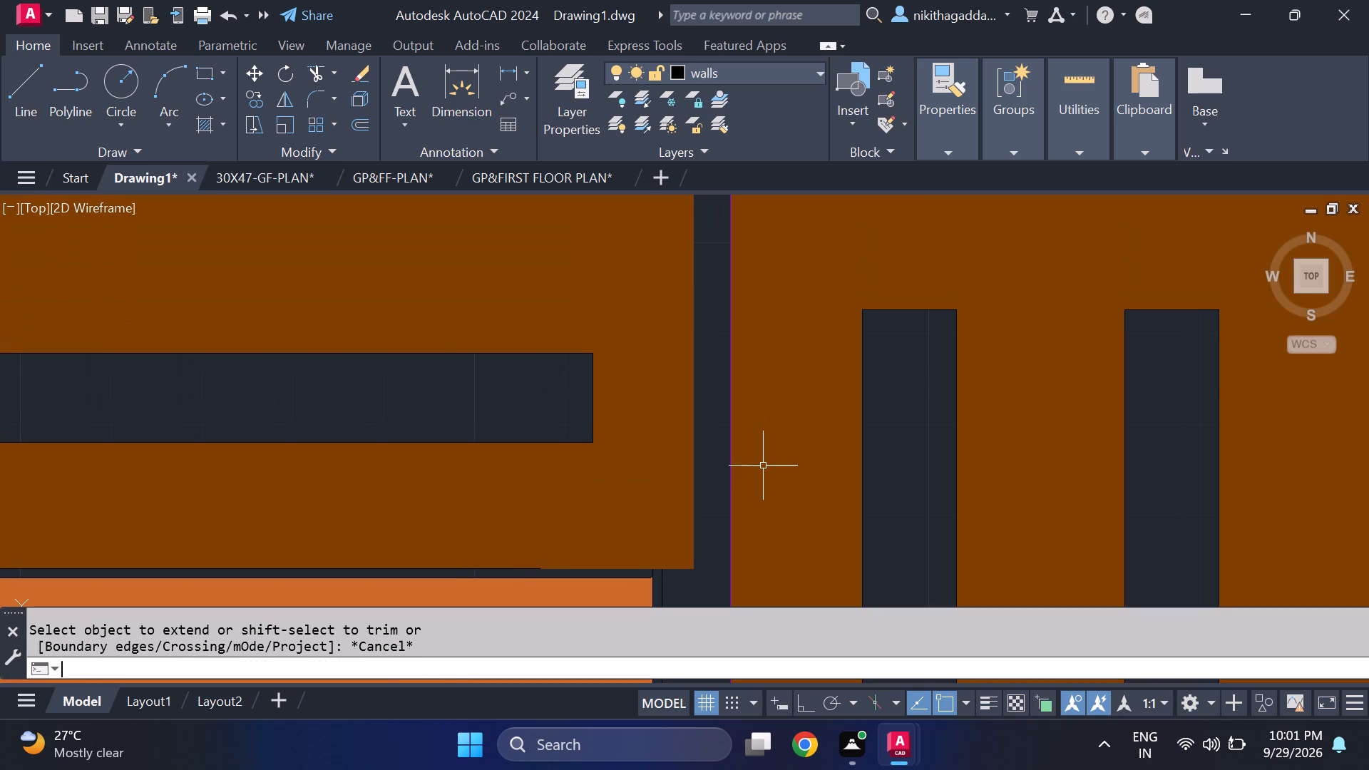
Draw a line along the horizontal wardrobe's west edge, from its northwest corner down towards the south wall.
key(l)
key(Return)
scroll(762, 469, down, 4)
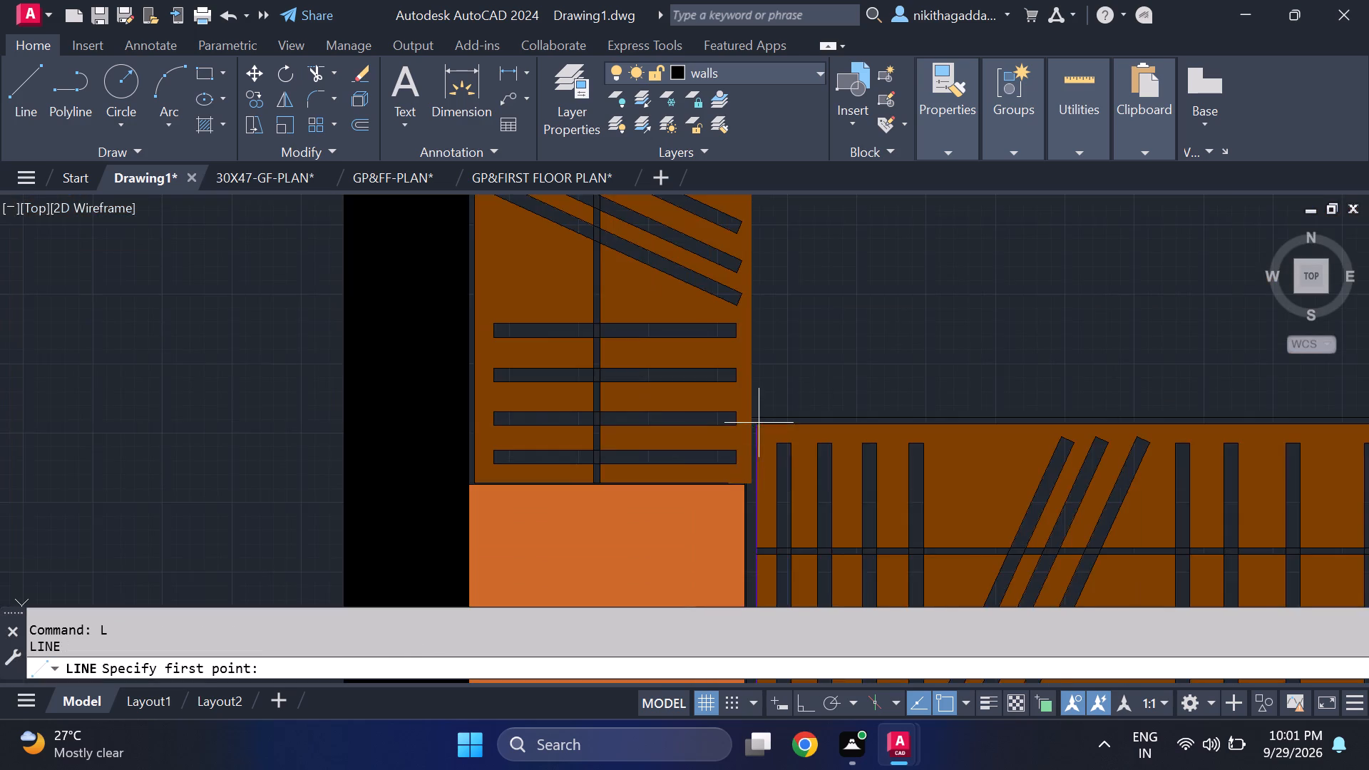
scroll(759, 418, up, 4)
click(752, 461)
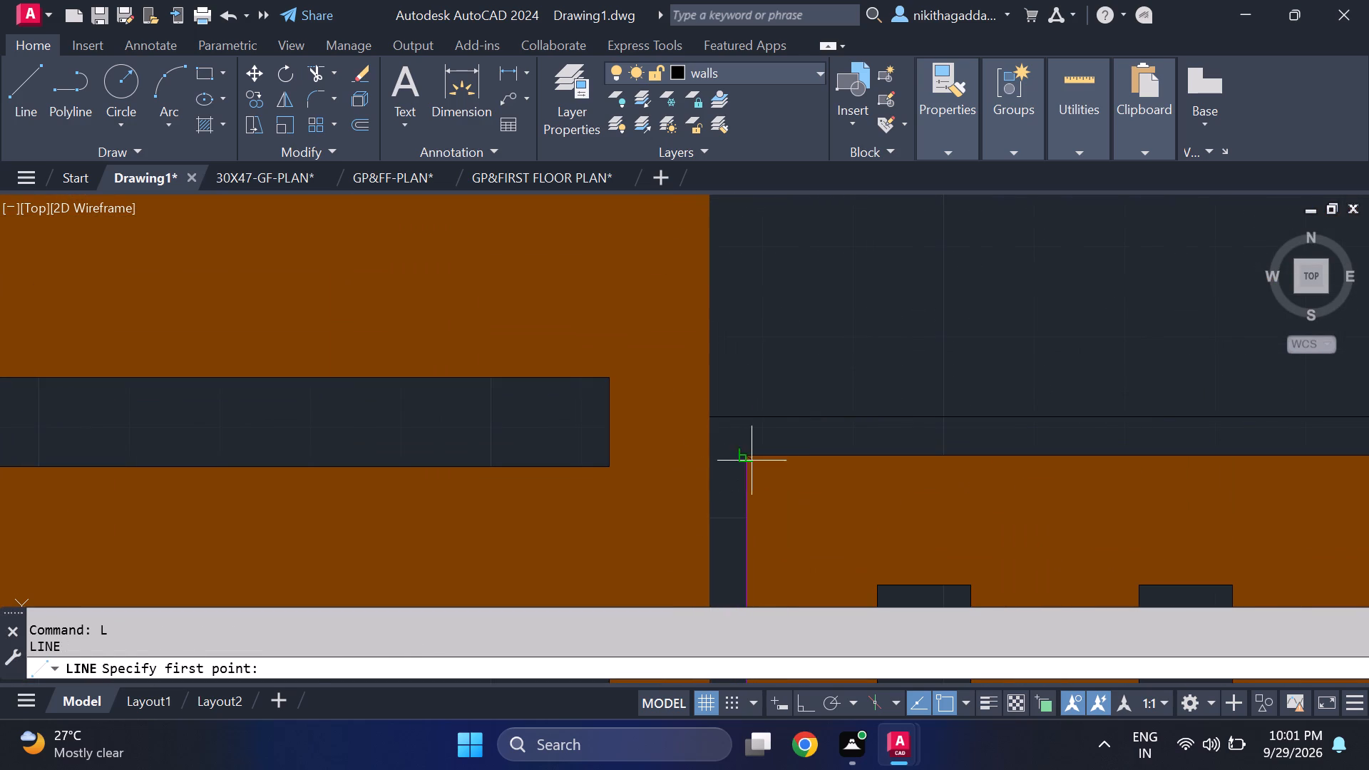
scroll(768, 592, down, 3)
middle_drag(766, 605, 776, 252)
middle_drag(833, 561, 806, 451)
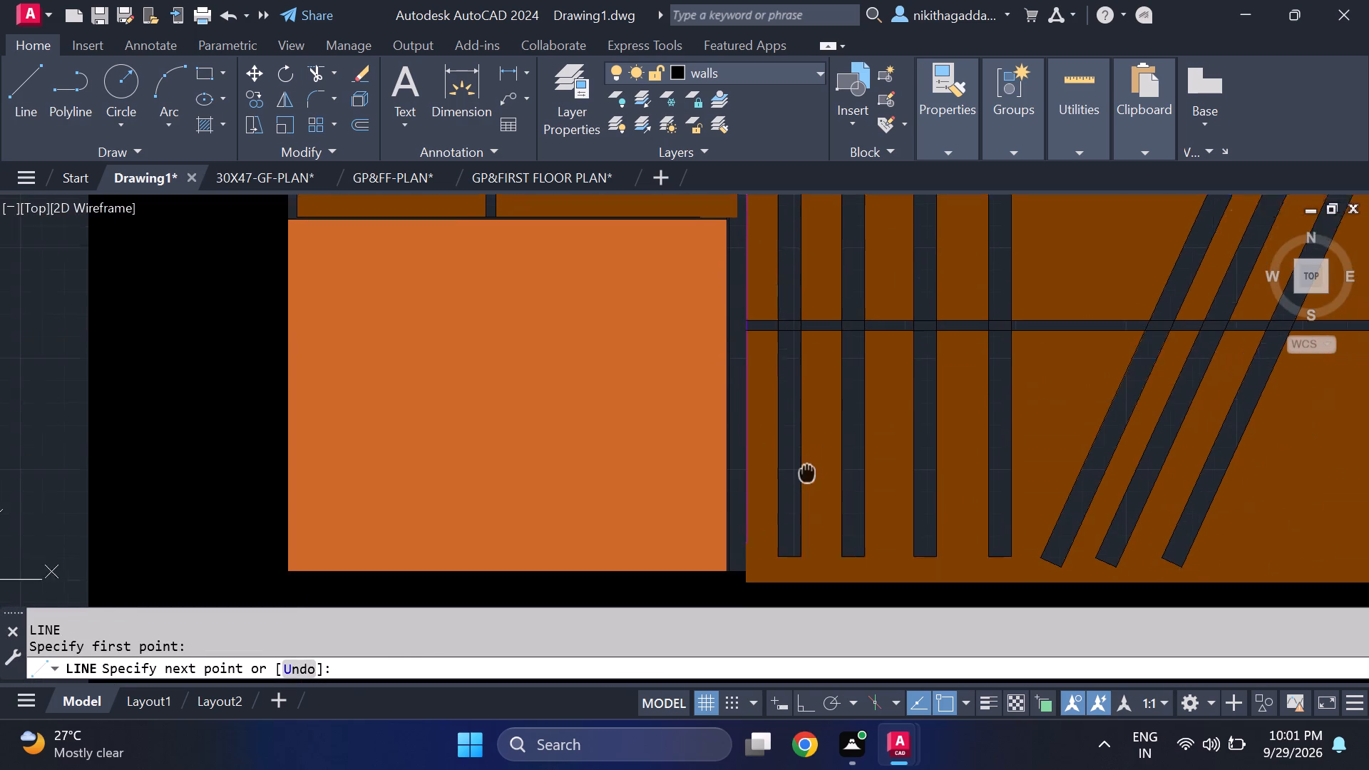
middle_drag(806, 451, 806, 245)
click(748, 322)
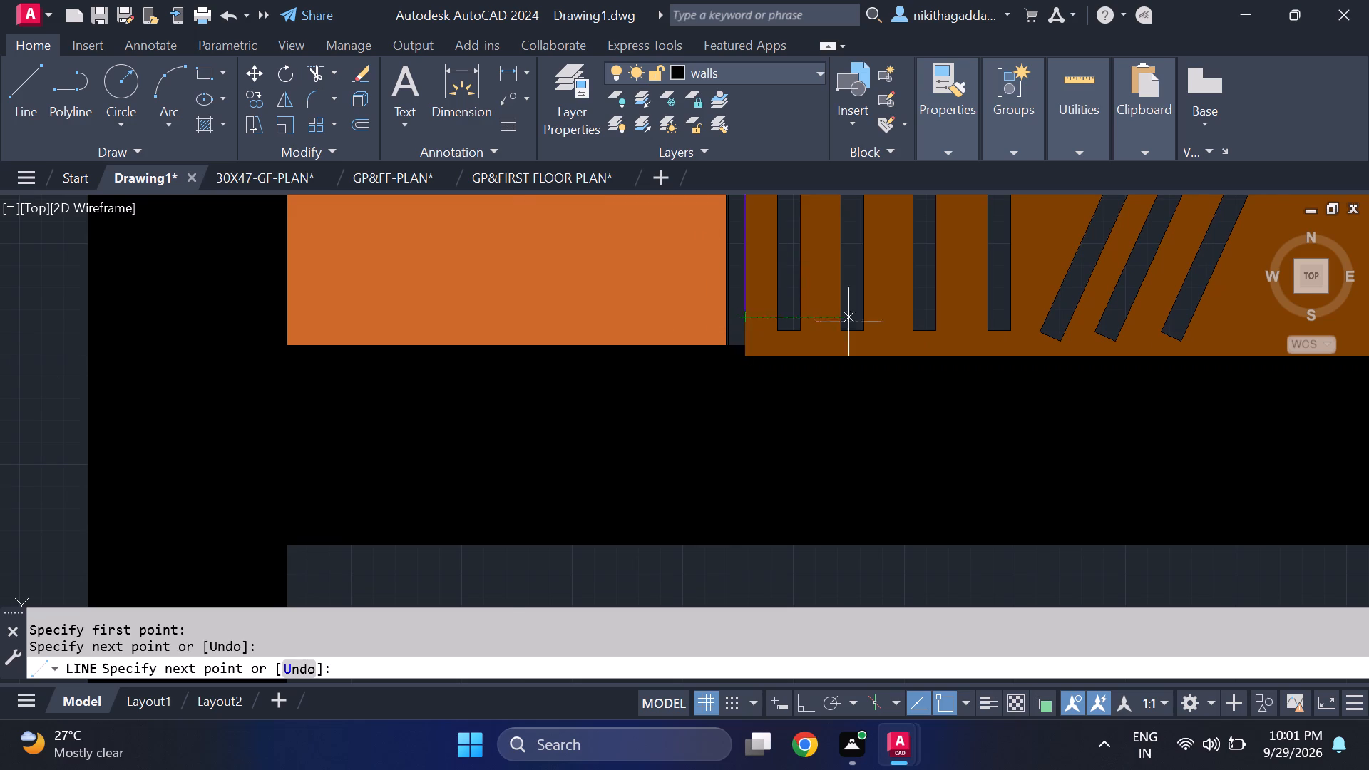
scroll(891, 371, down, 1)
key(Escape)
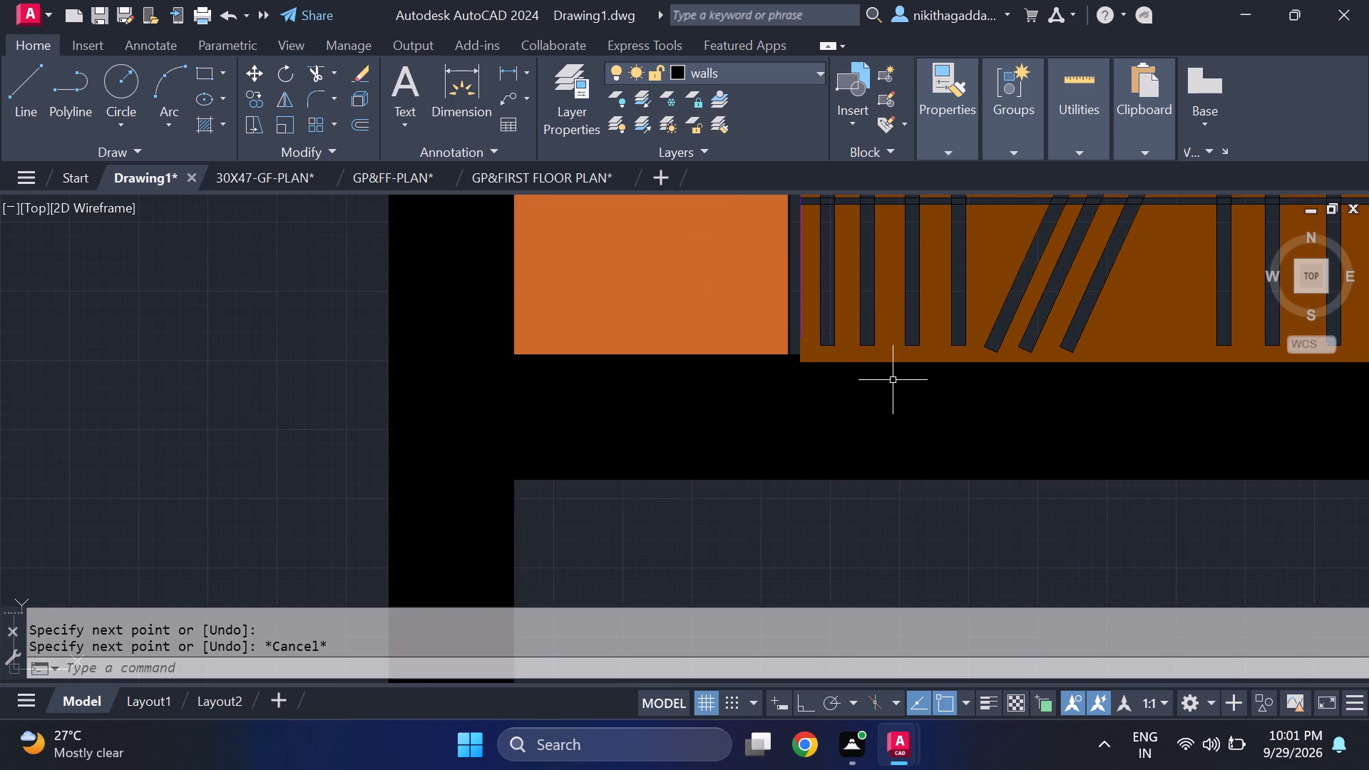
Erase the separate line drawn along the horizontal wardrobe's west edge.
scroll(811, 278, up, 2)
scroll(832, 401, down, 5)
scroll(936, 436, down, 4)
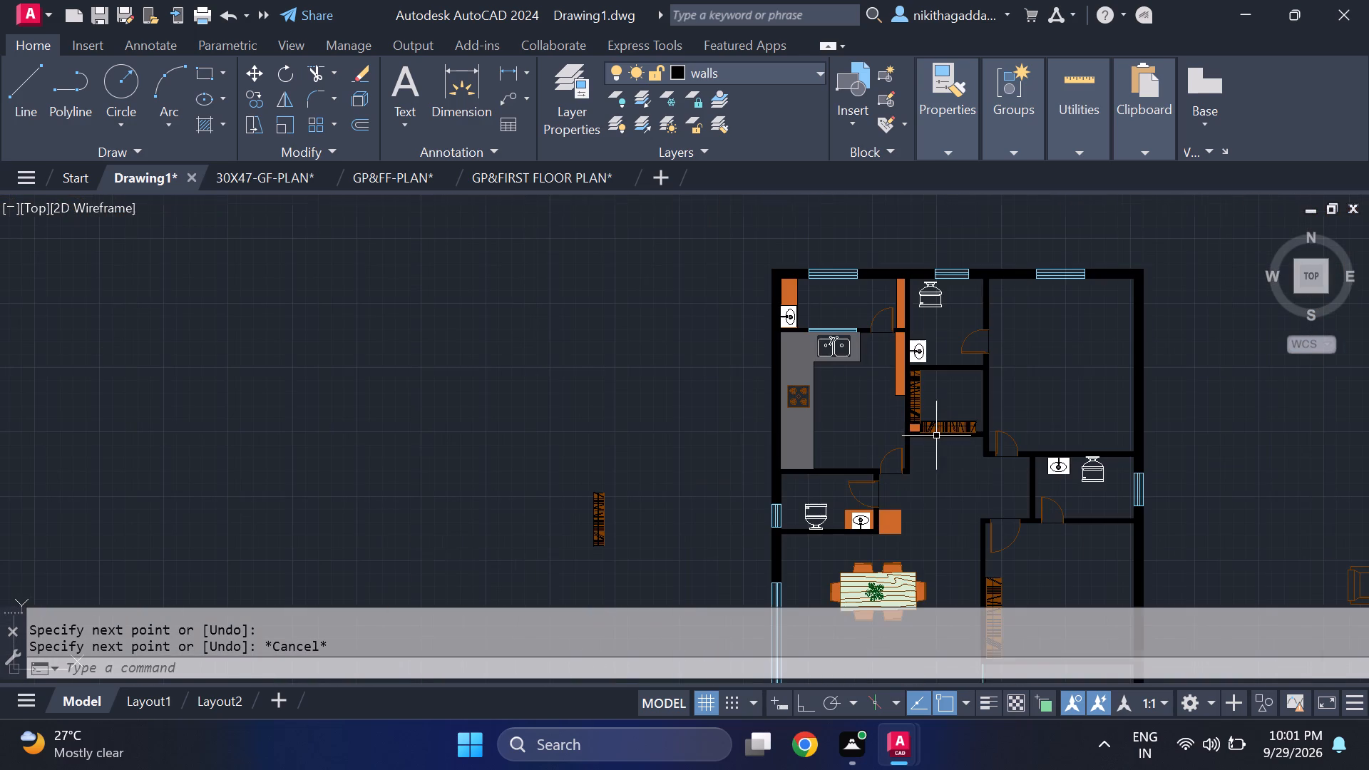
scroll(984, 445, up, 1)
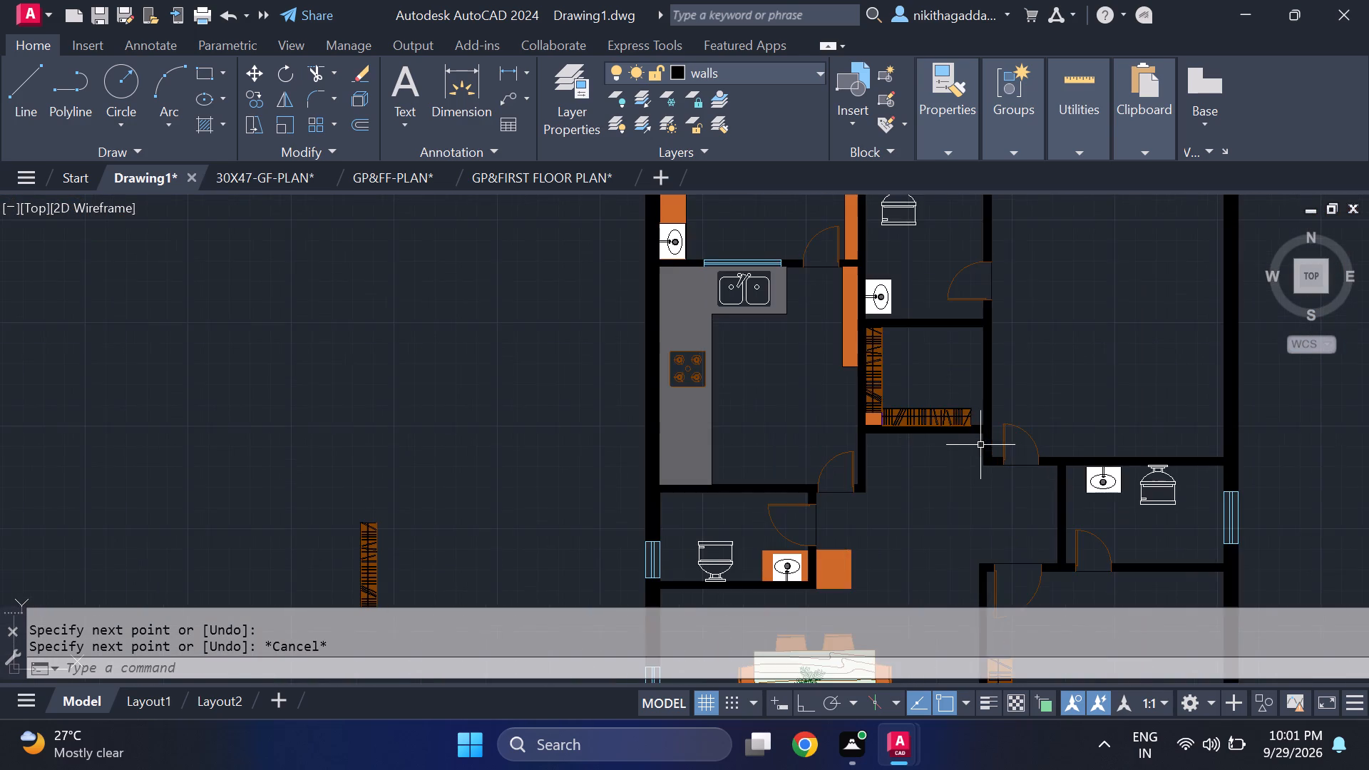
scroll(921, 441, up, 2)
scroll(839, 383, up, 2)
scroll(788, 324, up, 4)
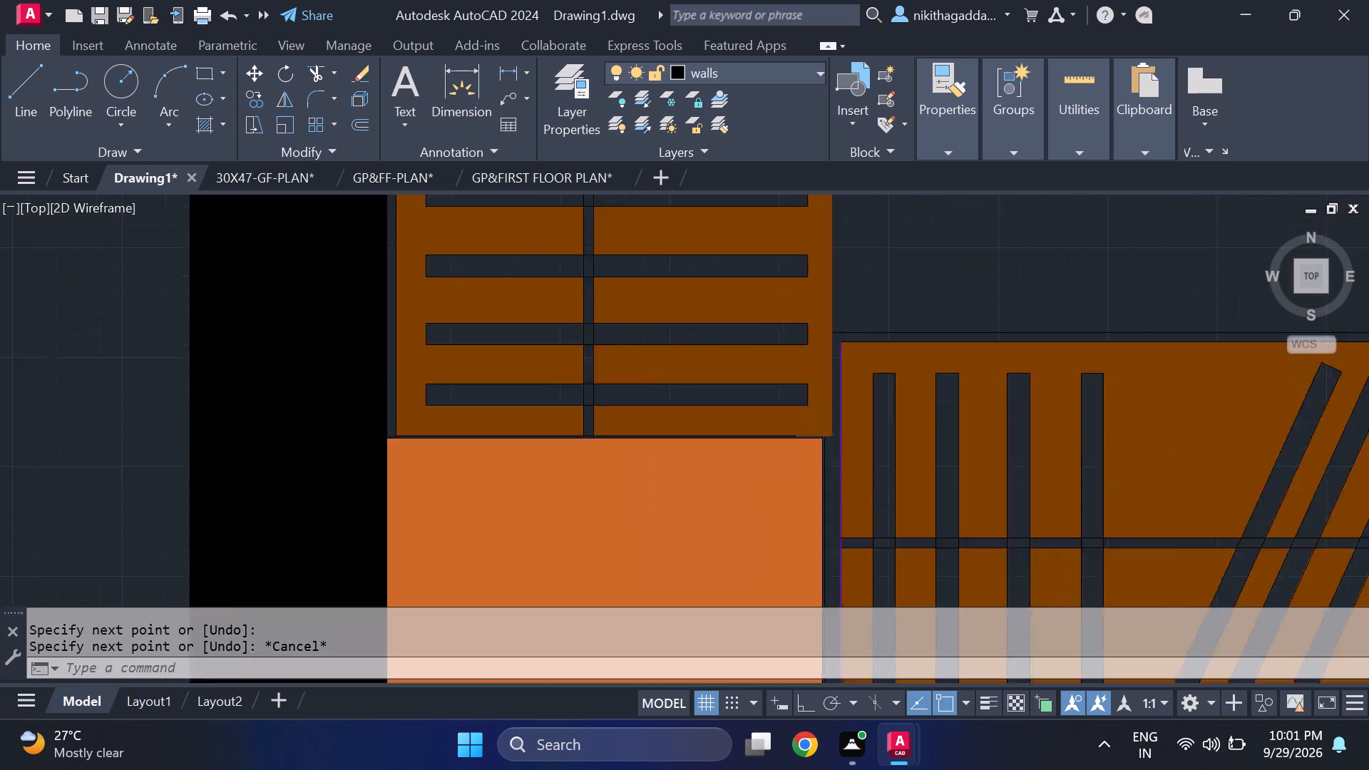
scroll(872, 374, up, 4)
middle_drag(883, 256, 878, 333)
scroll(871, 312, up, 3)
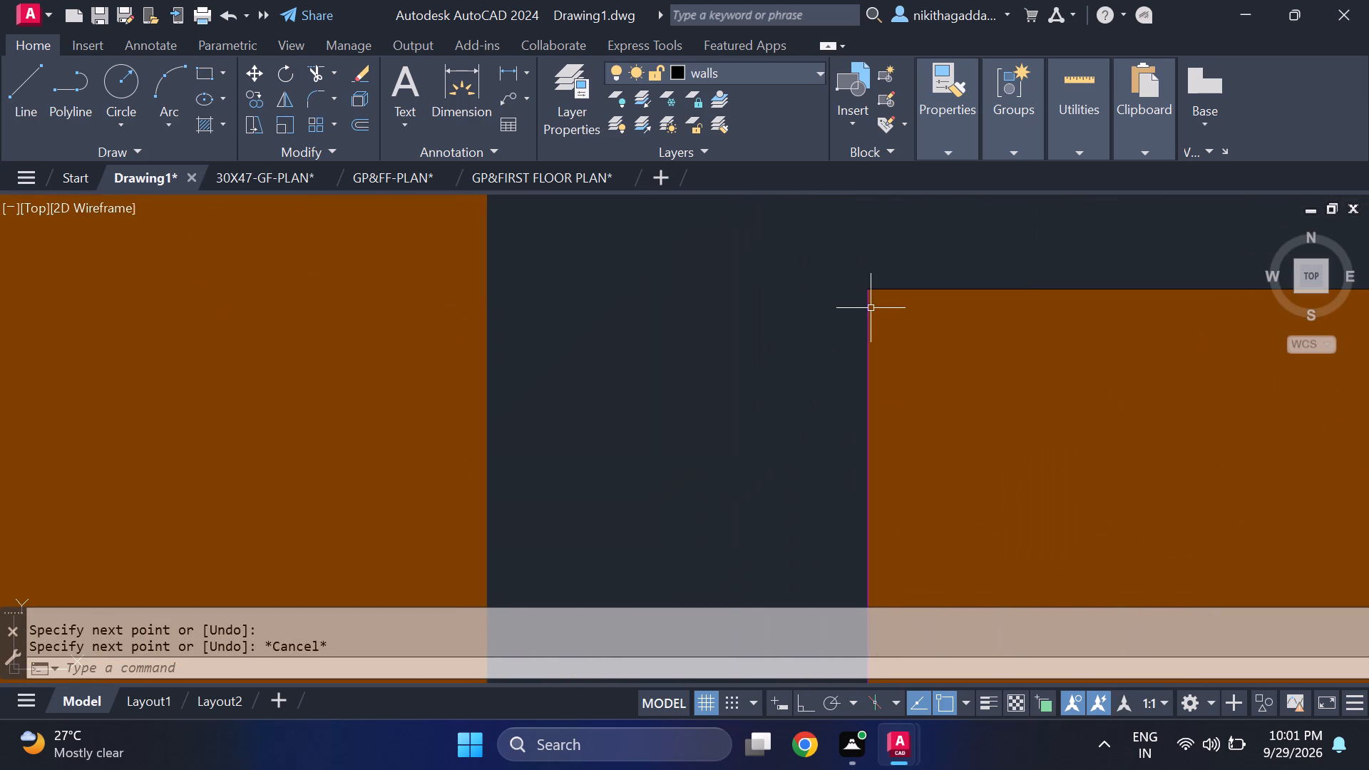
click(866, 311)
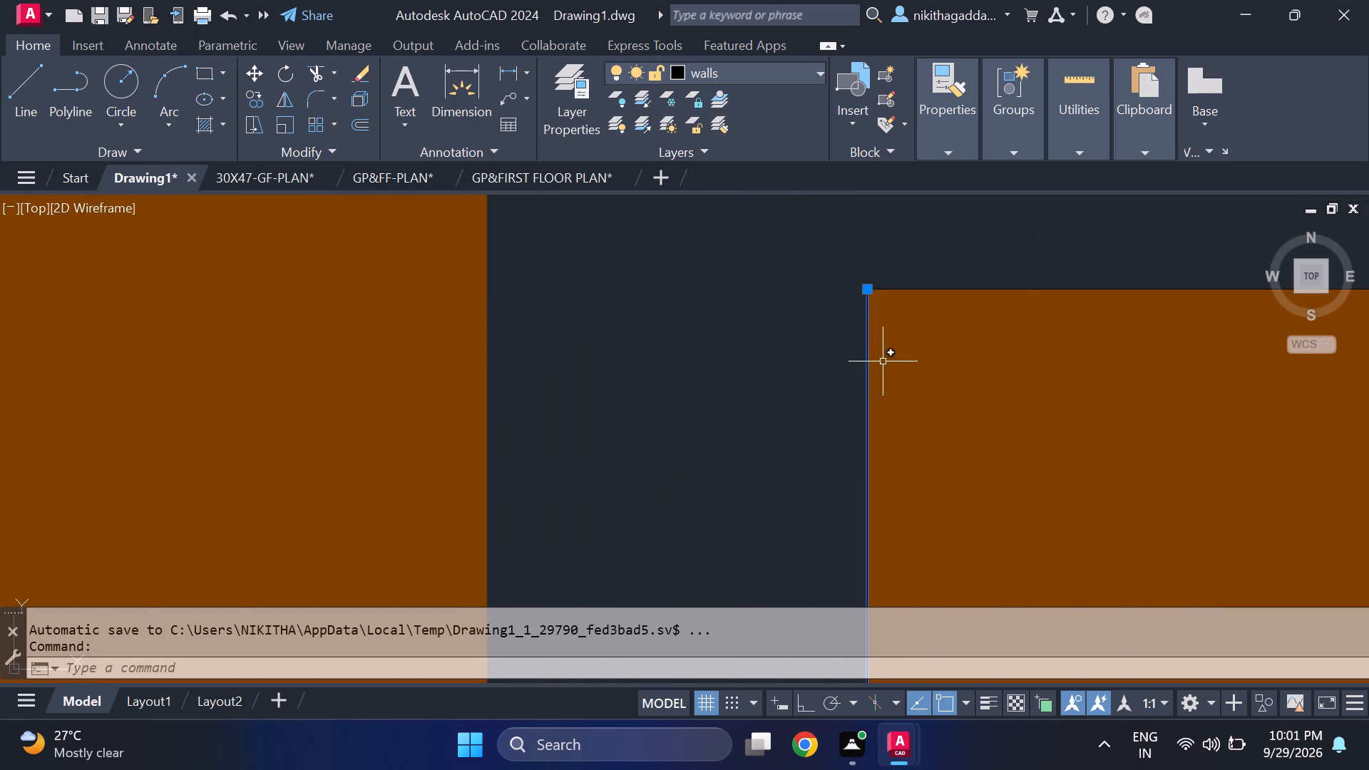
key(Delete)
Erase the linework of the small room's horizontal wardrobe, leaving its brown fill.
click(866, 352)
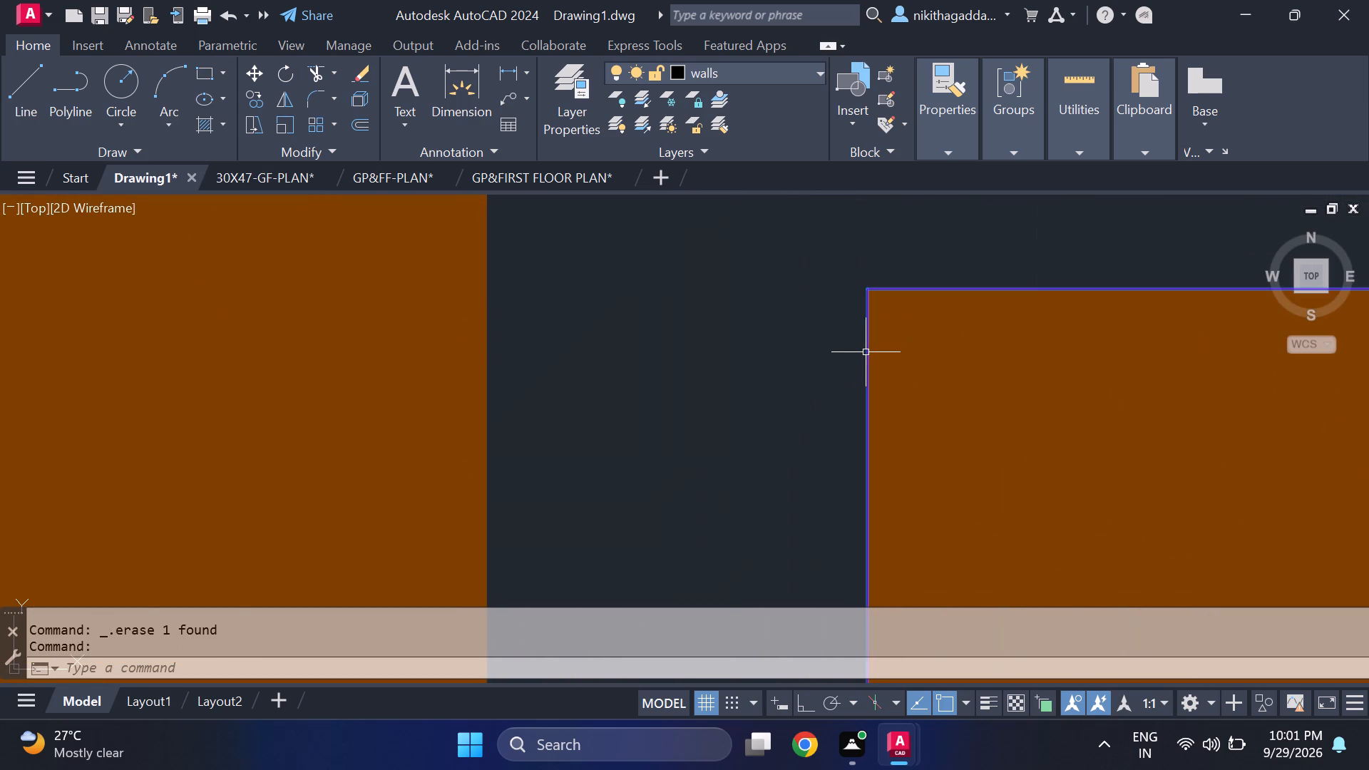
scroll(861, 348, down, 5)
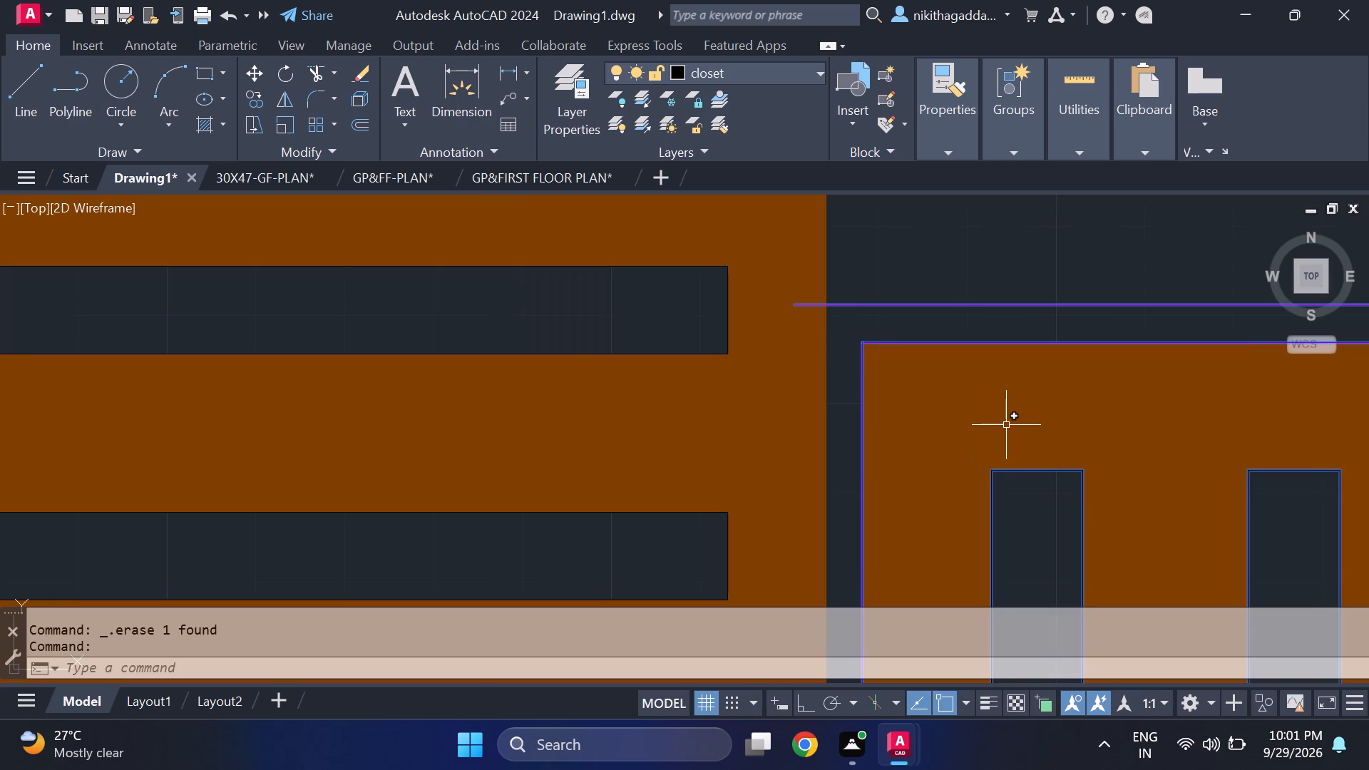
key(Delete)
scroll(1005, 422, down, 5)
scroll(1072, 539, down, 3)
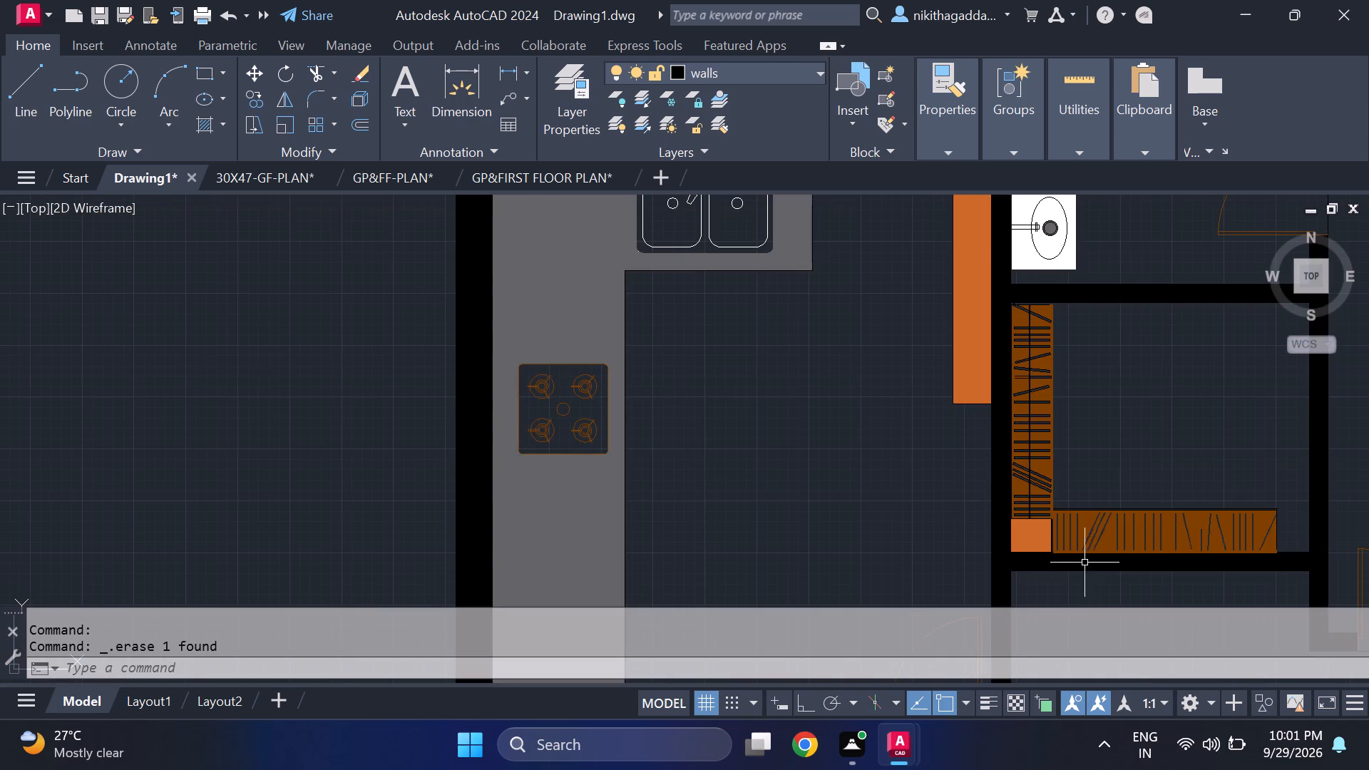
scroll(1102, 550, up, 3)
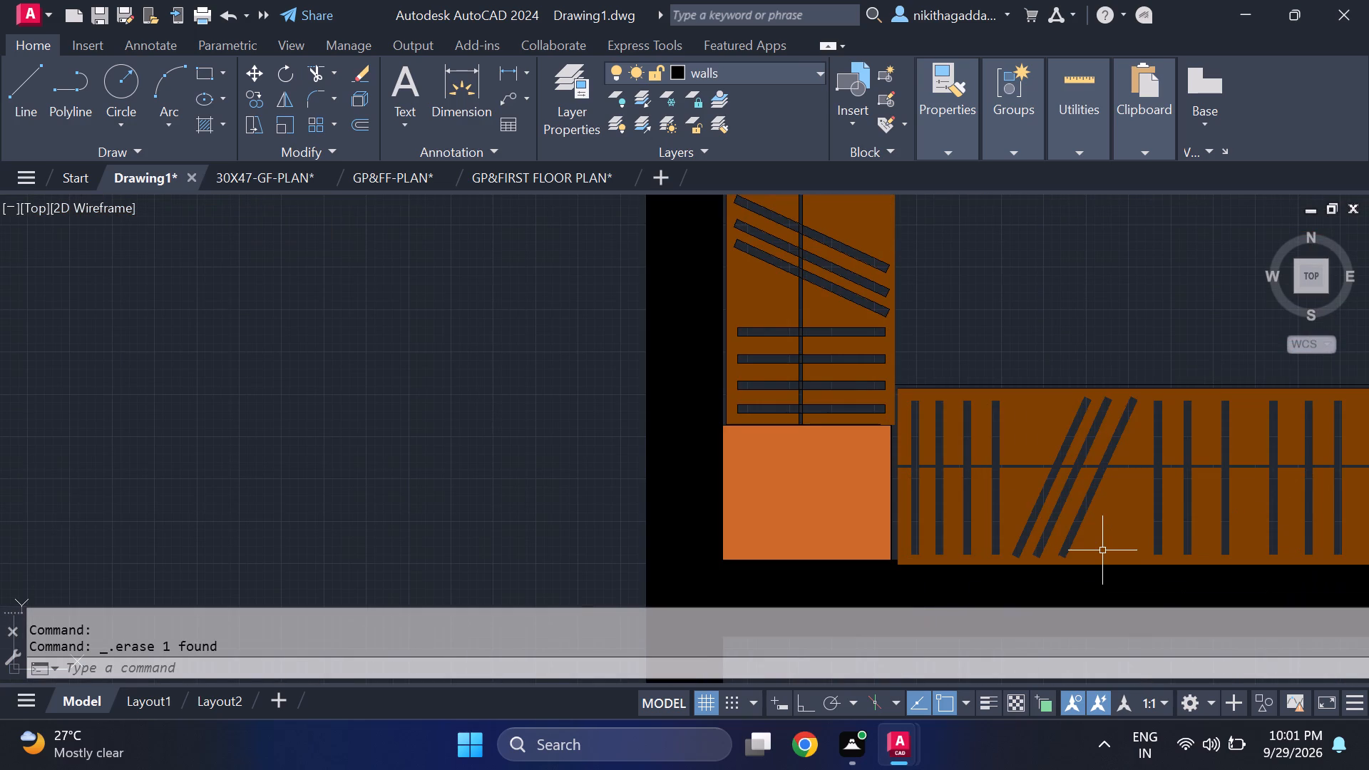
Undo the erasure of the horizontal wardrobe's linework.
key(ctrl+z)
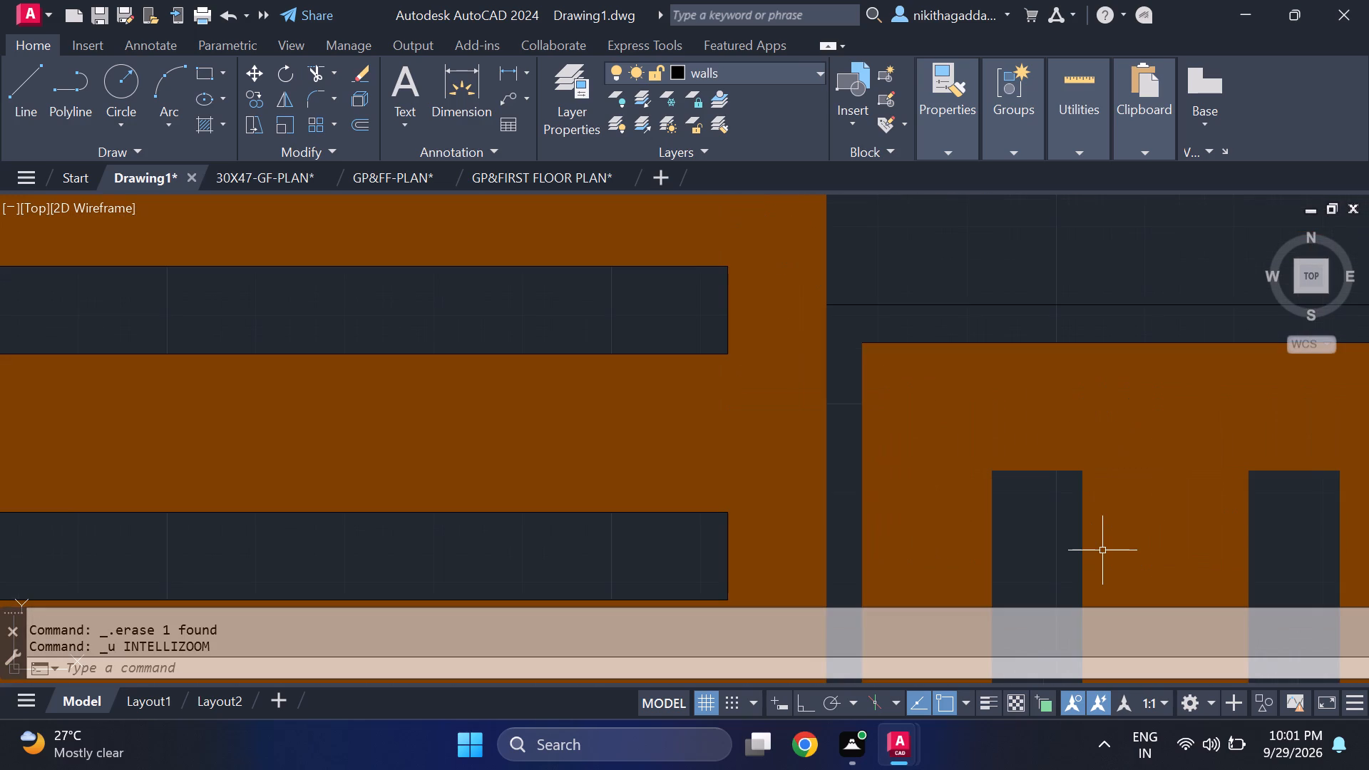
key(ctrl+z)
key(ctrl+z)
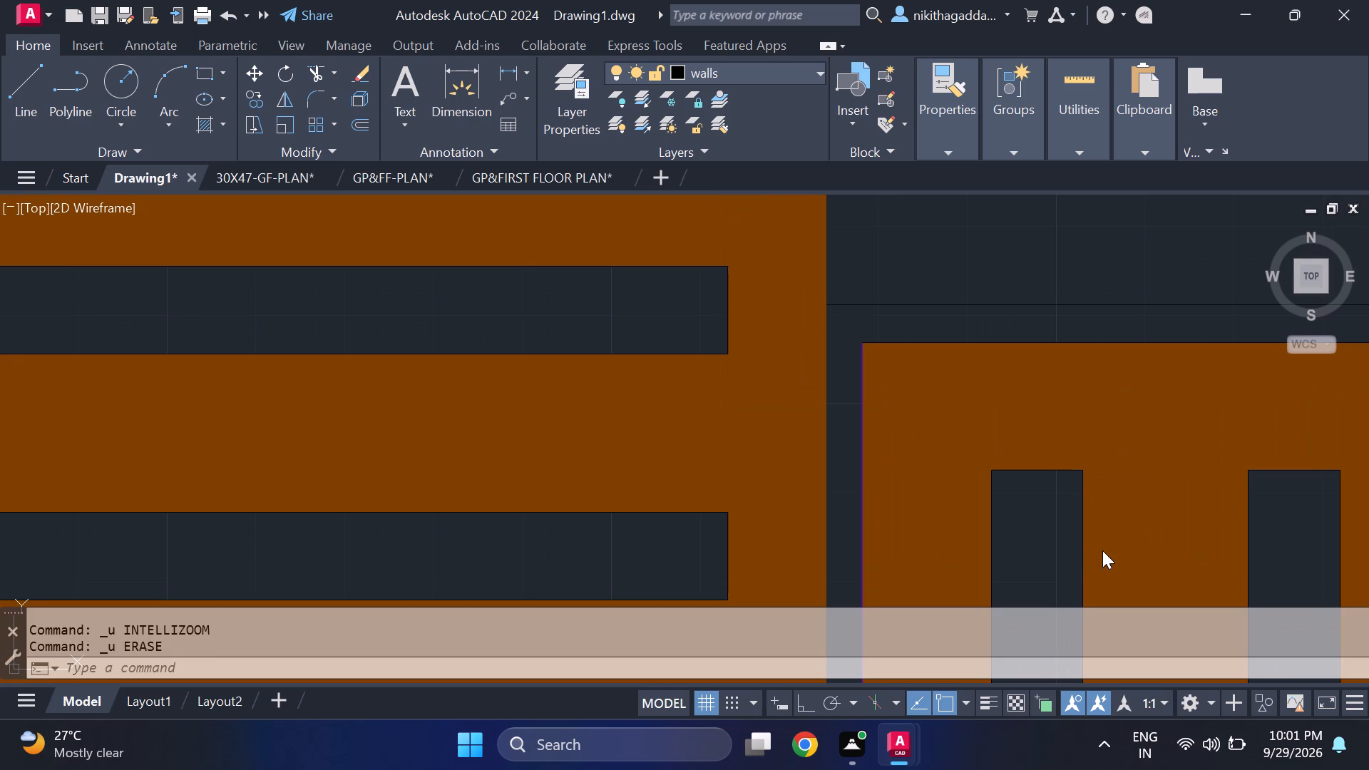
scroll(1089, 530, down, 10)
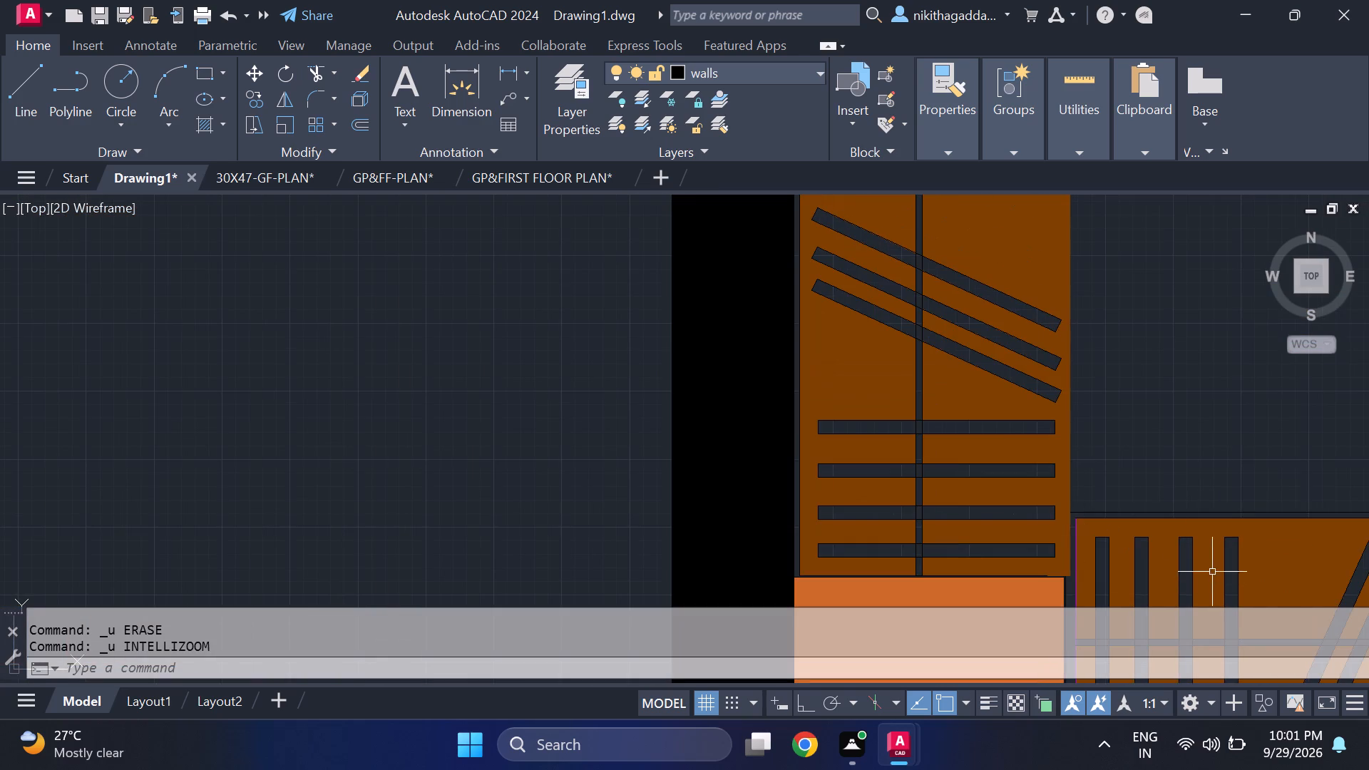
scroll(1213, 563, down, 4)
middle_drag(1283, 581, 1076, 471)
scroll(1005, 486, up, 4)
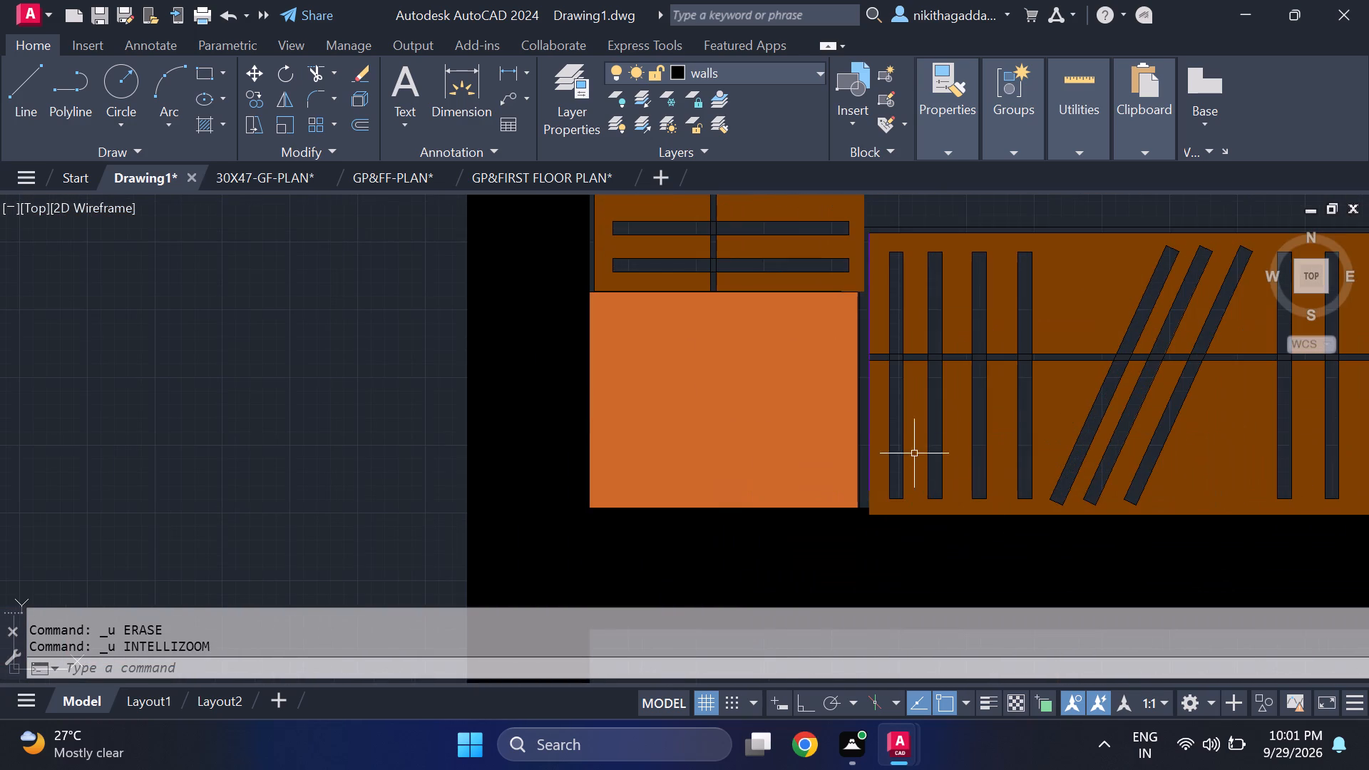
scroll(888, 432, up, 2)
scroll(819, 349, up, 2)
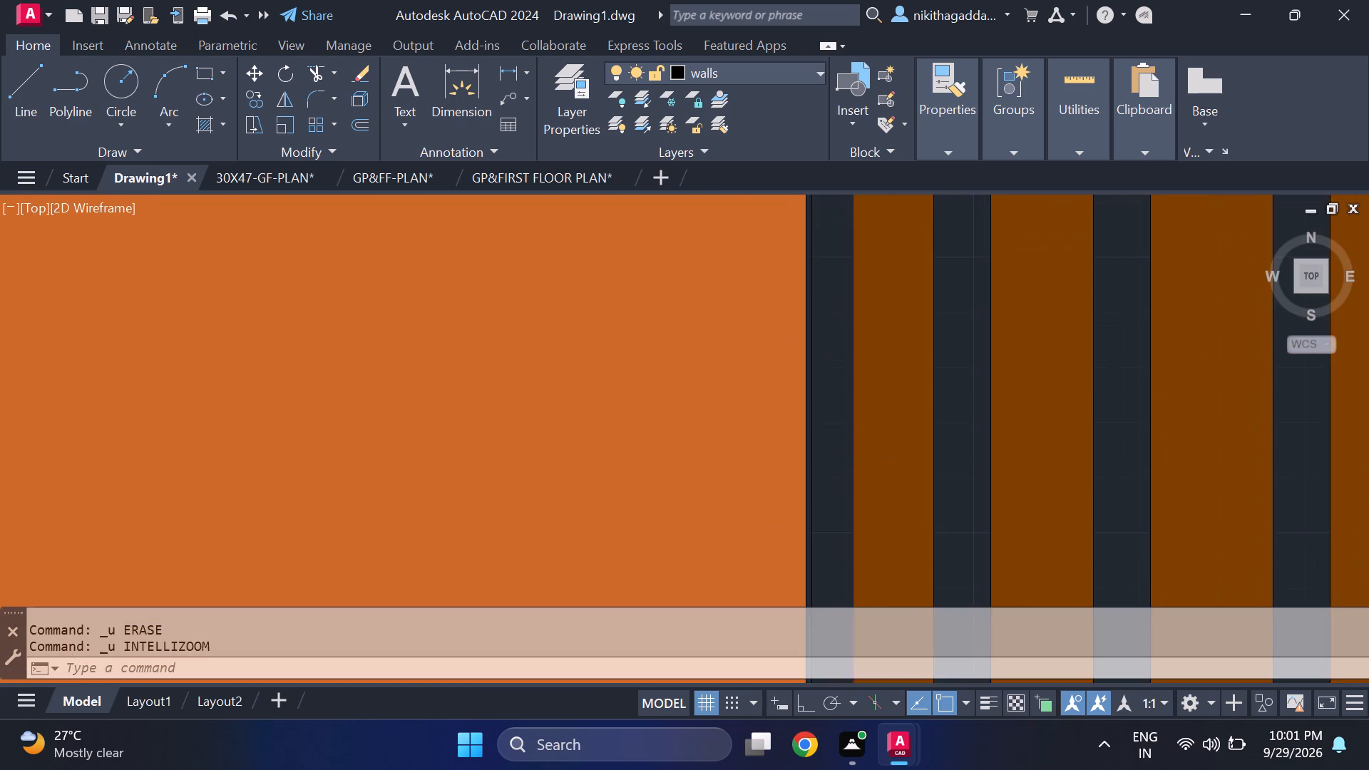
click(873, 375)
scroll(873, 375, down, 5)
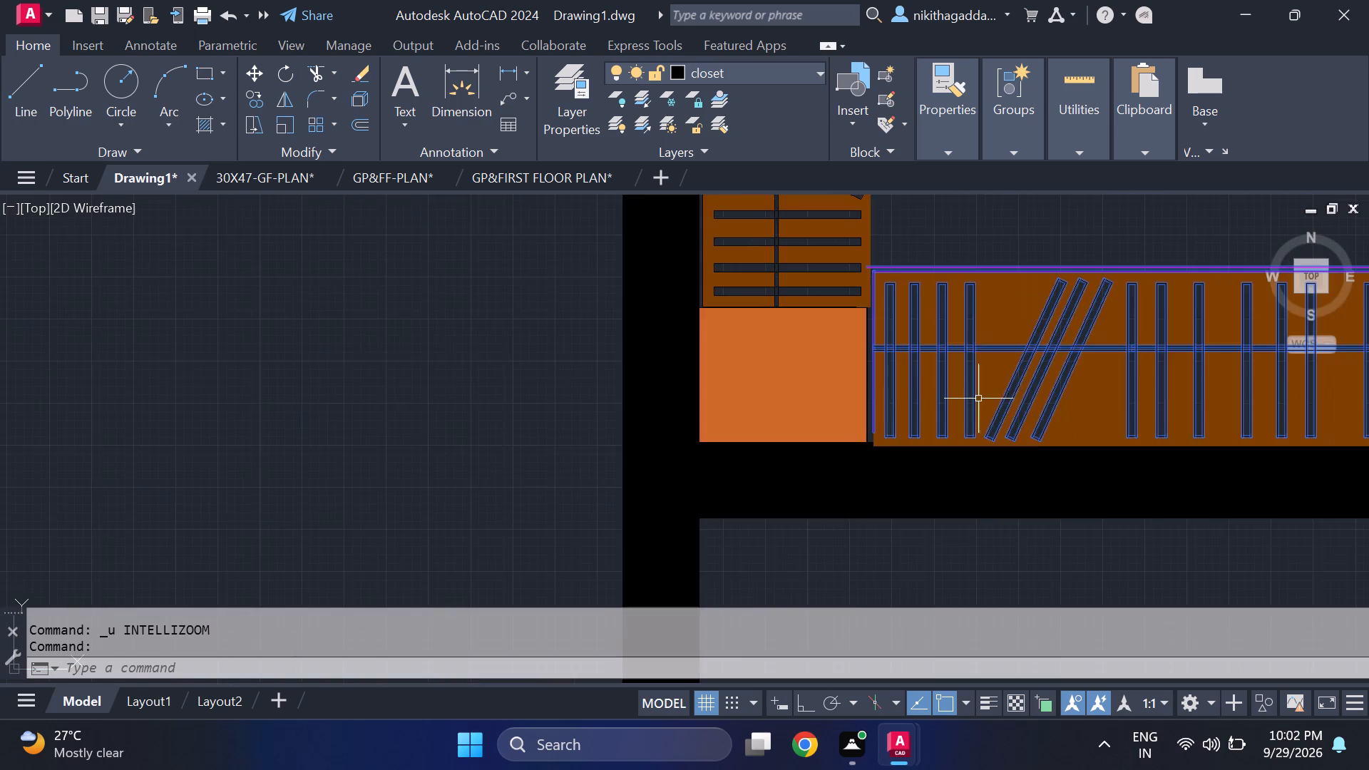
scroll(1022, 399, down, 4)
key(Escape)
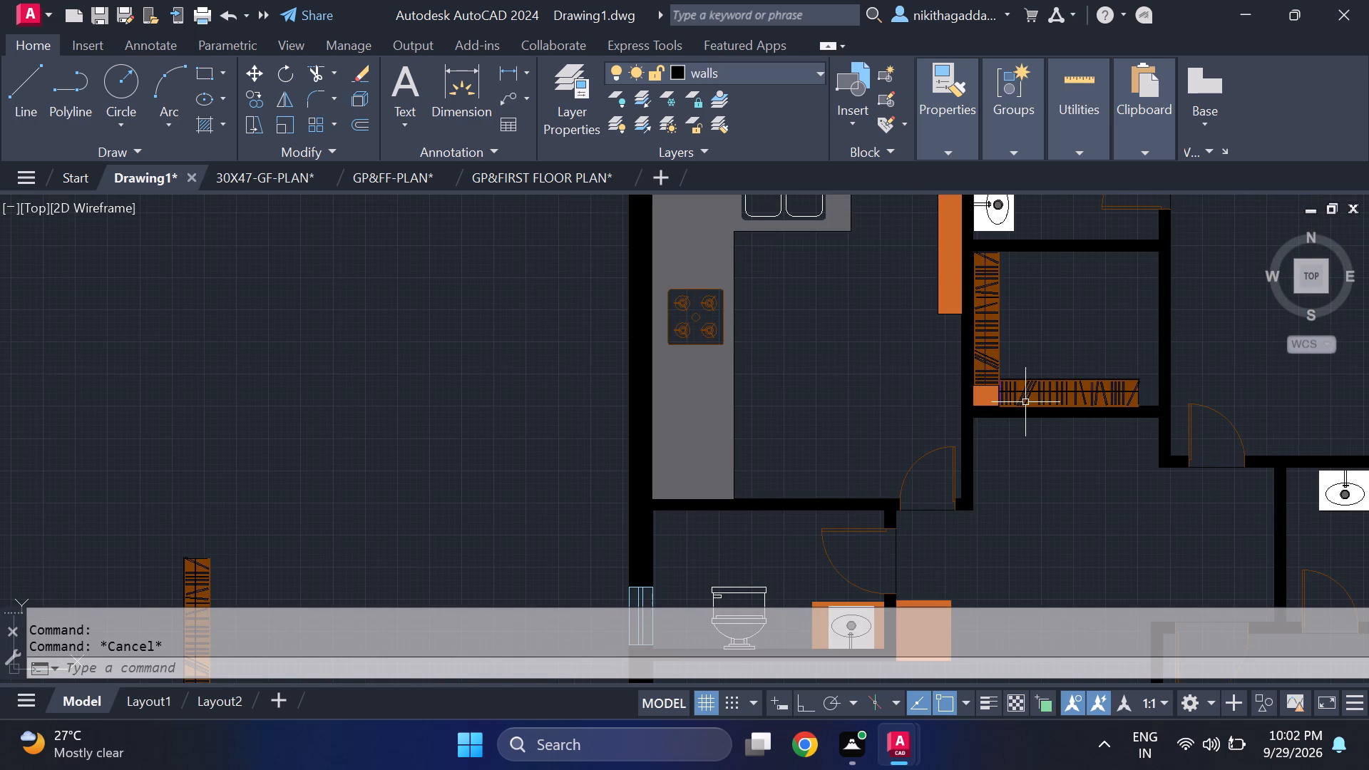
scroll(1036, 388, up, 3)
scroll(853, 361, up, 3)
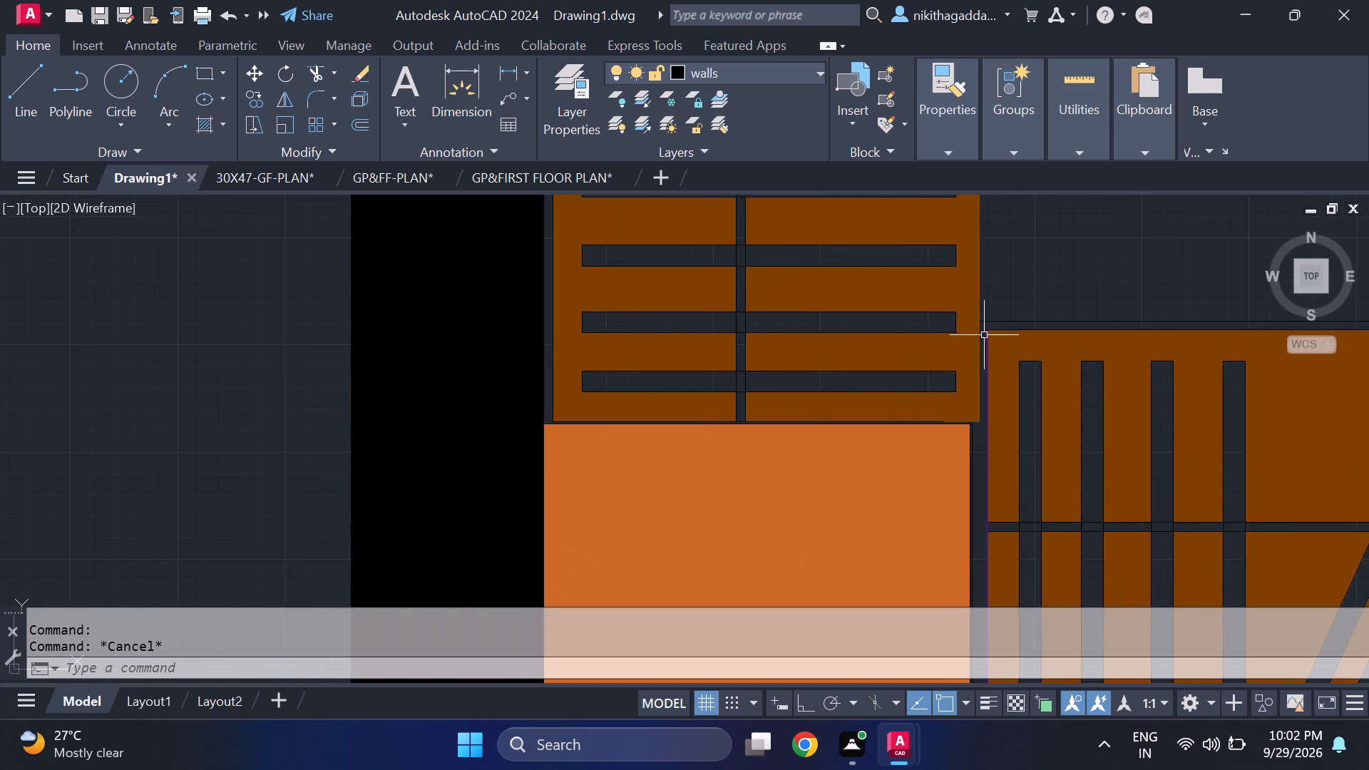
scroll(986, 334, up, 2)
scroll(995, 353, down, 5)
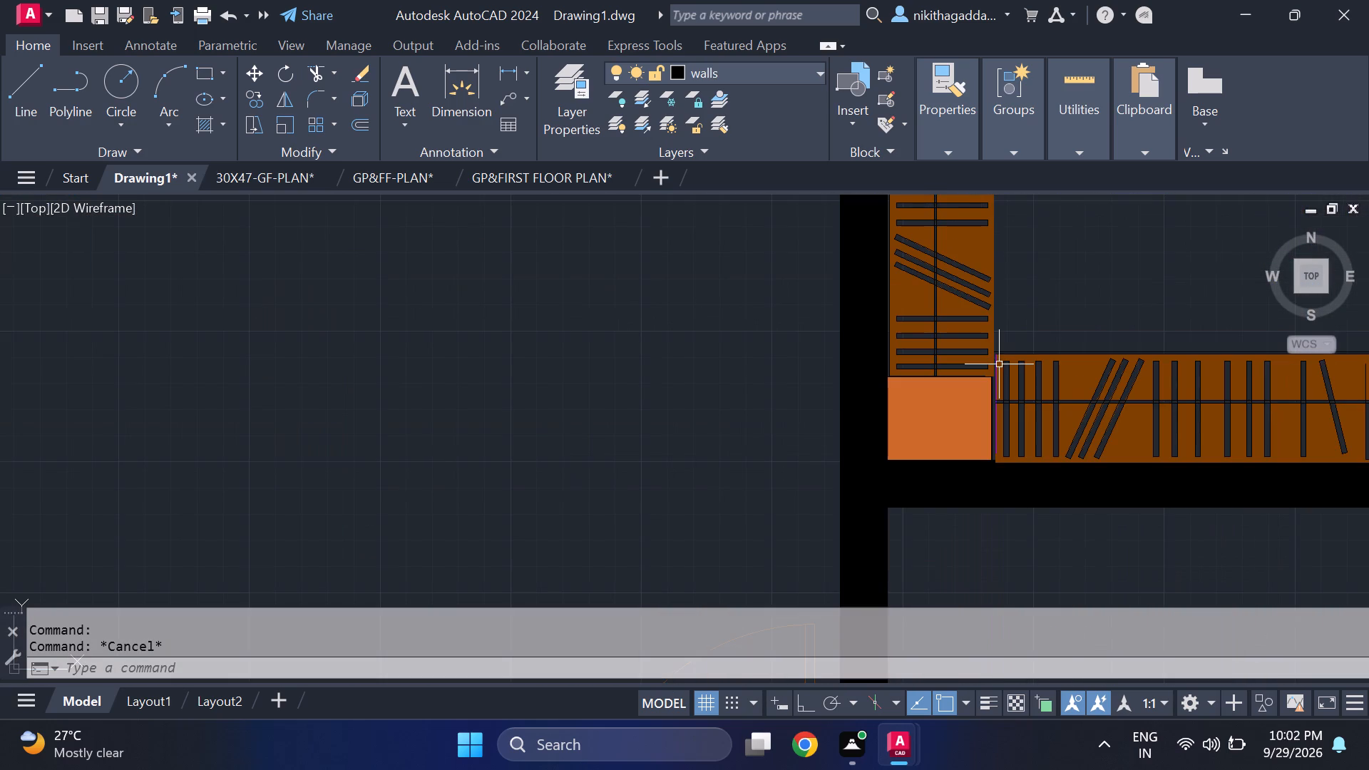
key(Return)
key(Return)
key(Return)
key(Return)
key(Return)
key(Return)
Erase the spare wardrobe lying outside the plan, west of the house.
scroll(998, 364, down, 2)
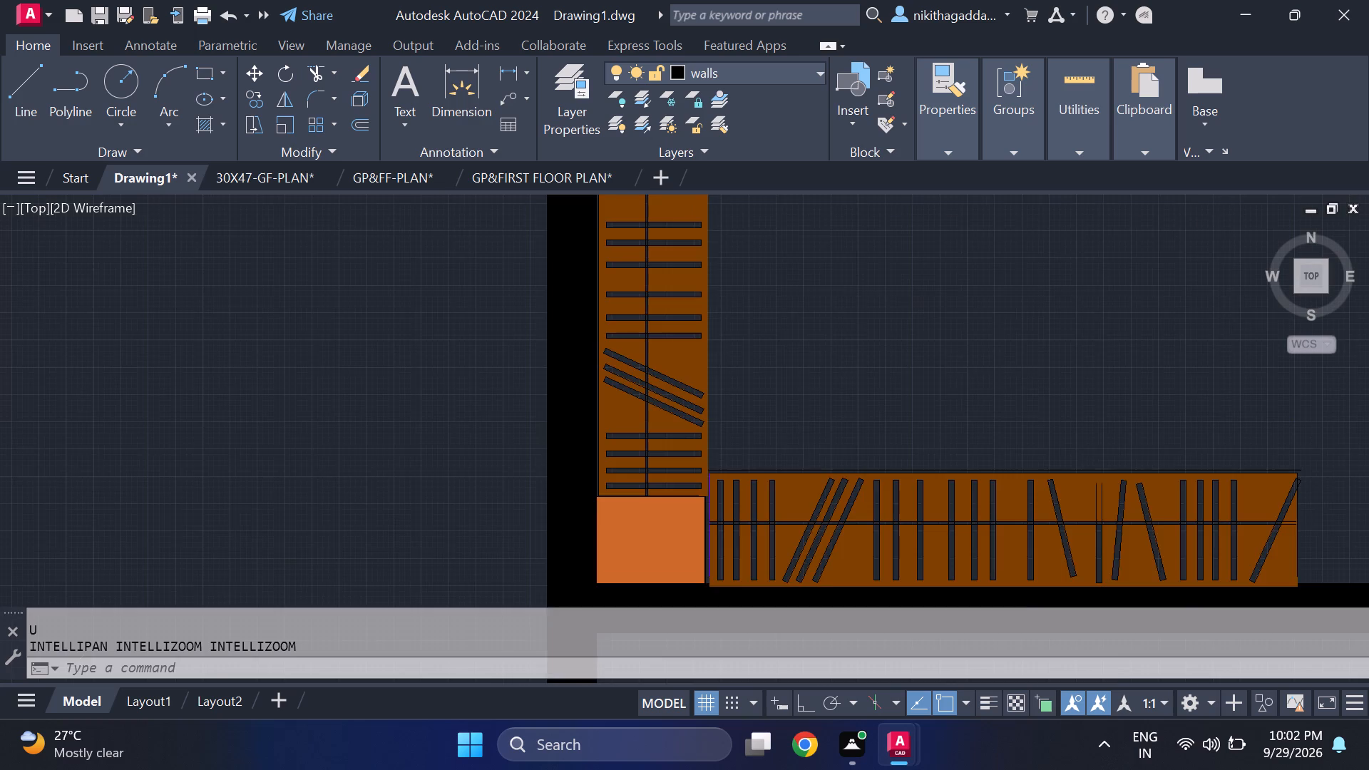
scroll(998, 364, down, 4)
scroll(1020, 404, up, 2)
middle_drag(967, 367, 988, 483)
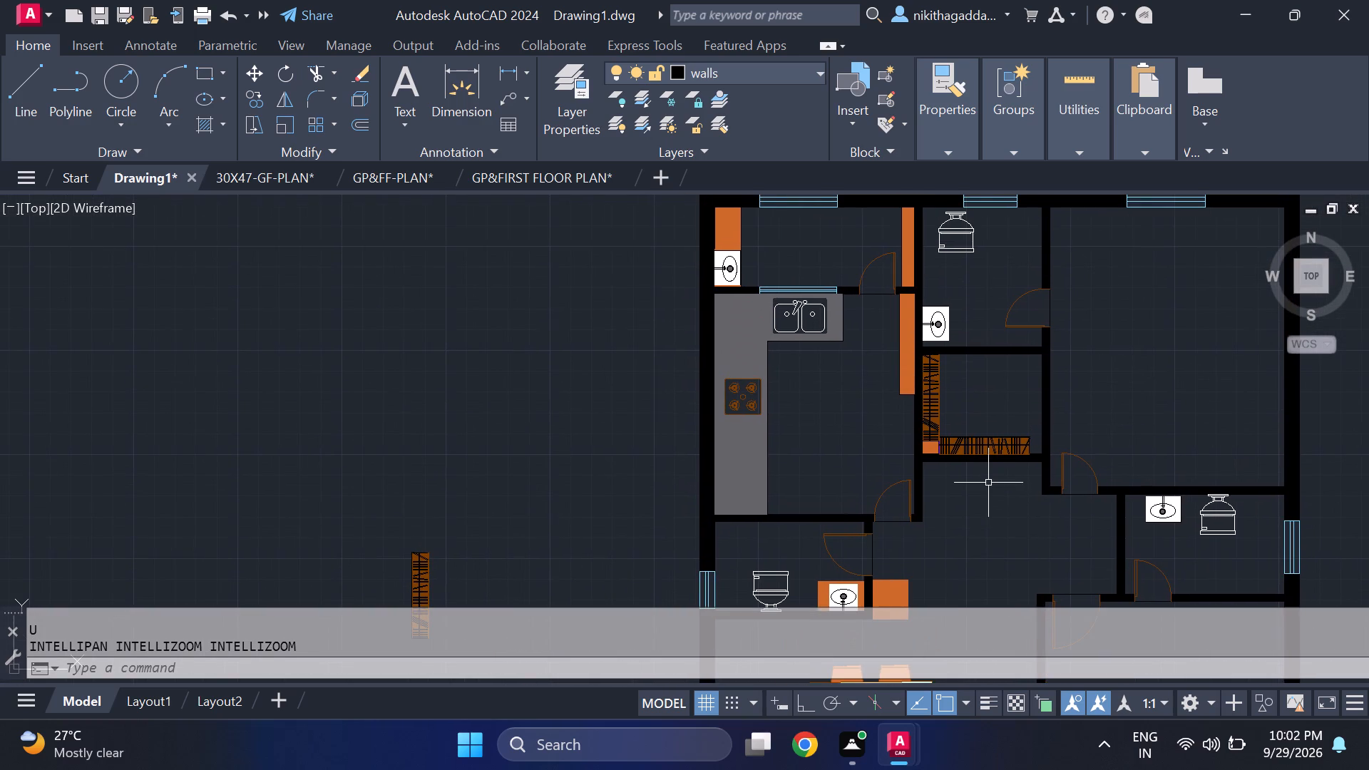
scroll(848, 512, down, 2)
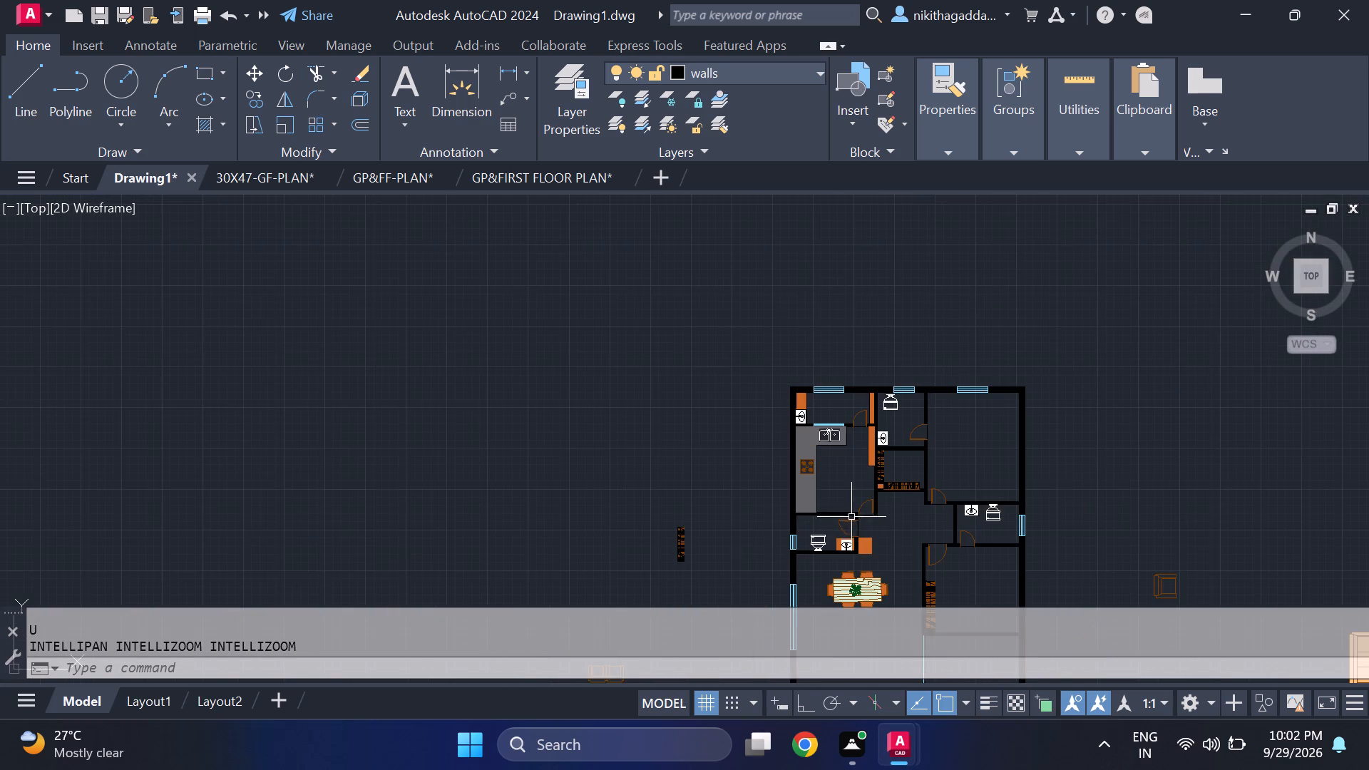
middle_drag(868, 532, 827, 399)
click(657, 376)
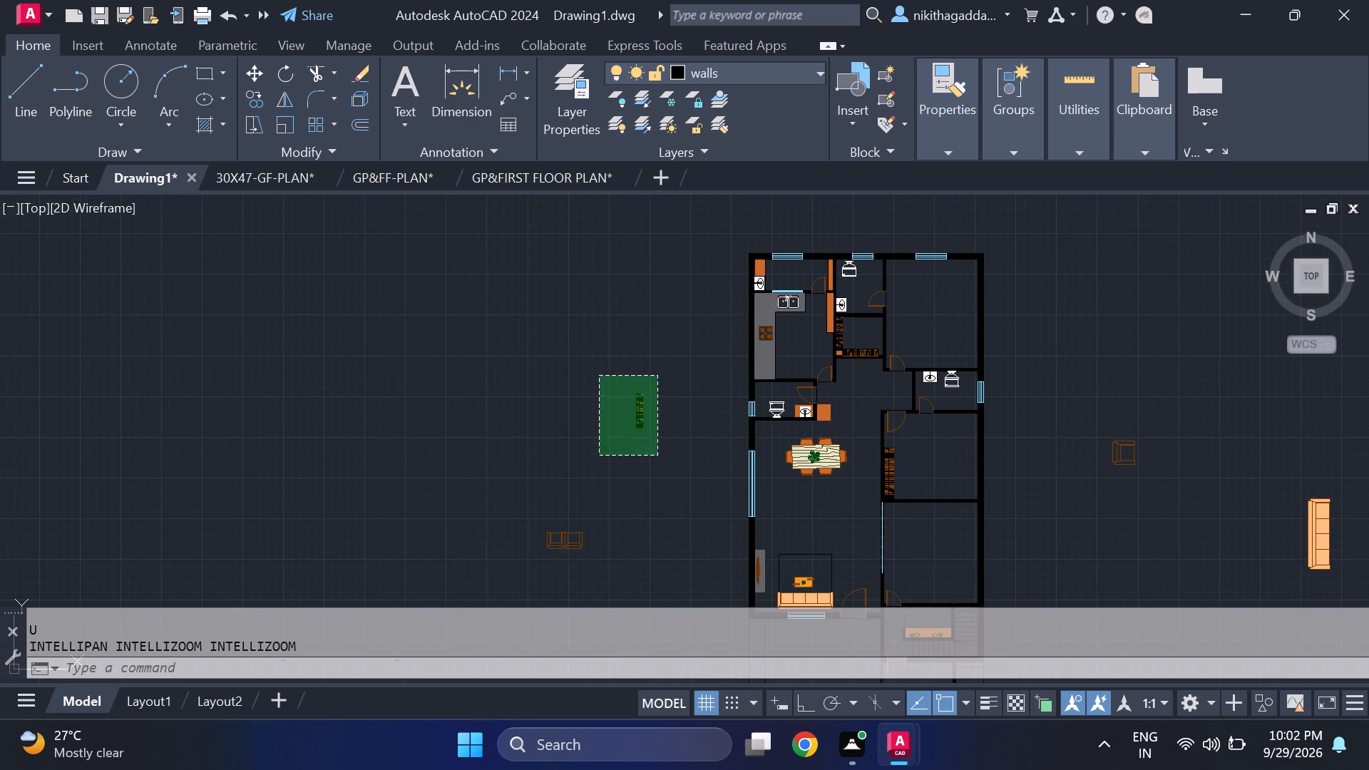
click(599, 456)
key(Delete)
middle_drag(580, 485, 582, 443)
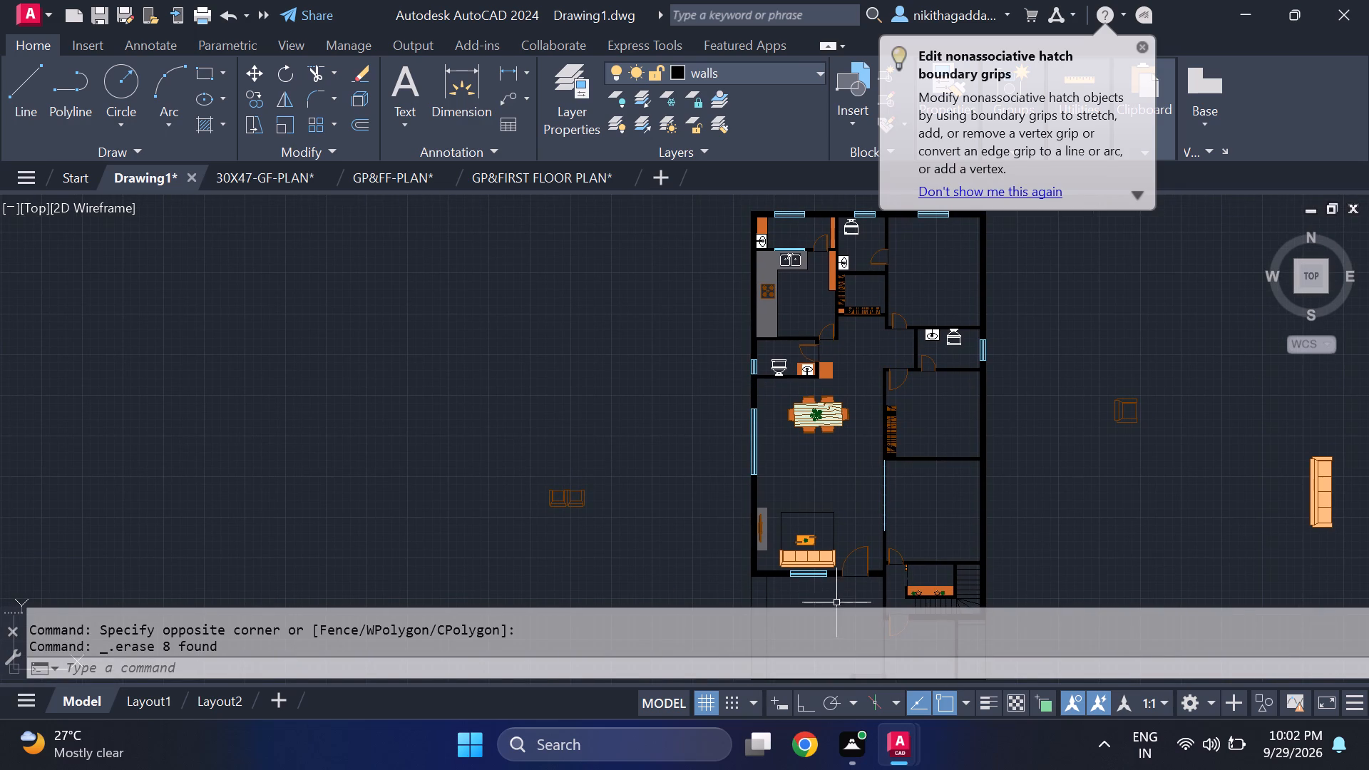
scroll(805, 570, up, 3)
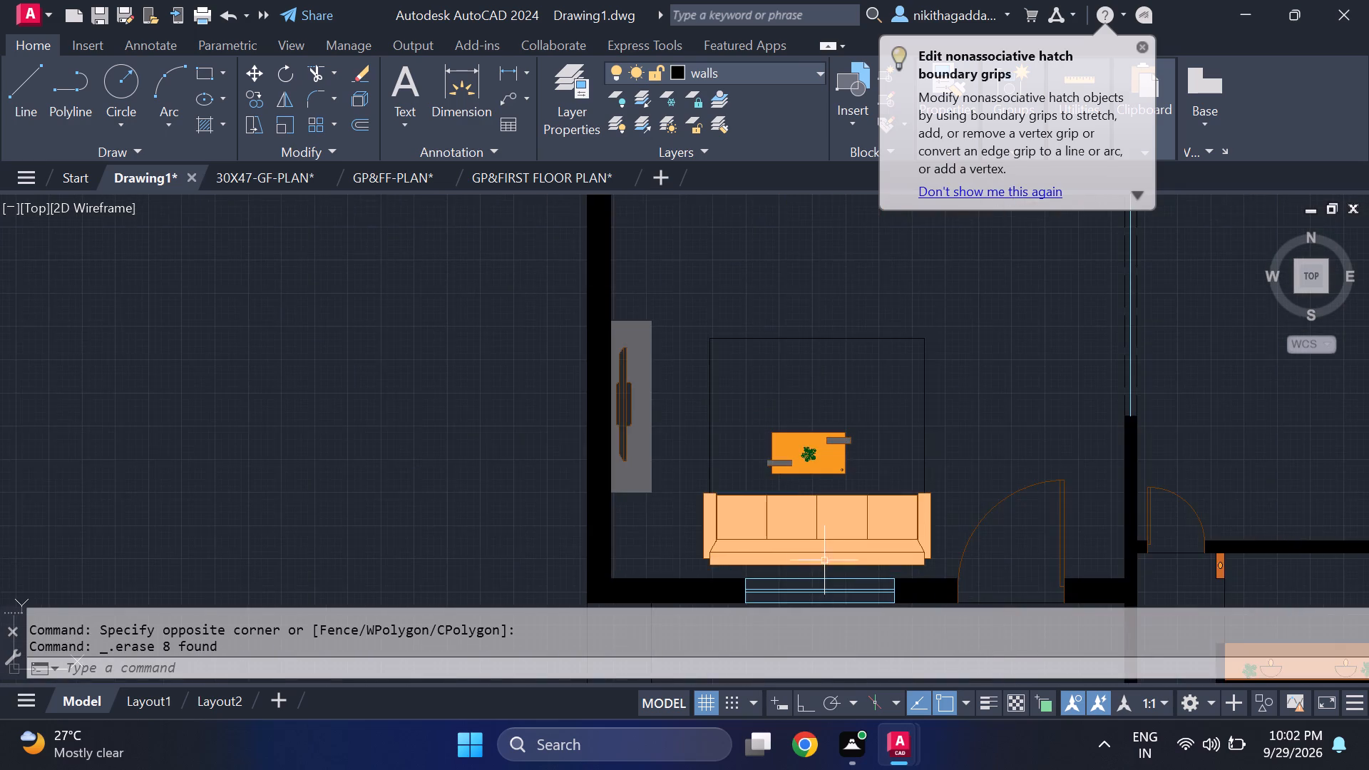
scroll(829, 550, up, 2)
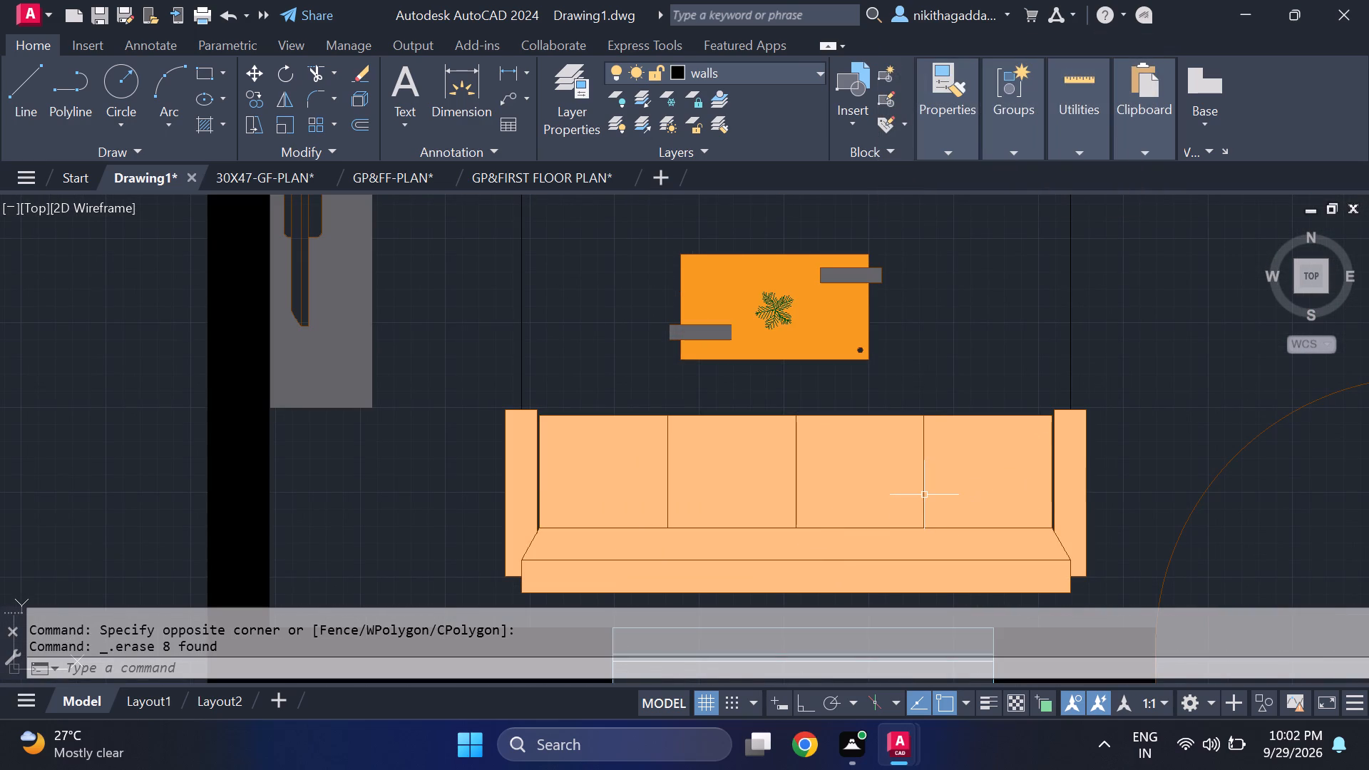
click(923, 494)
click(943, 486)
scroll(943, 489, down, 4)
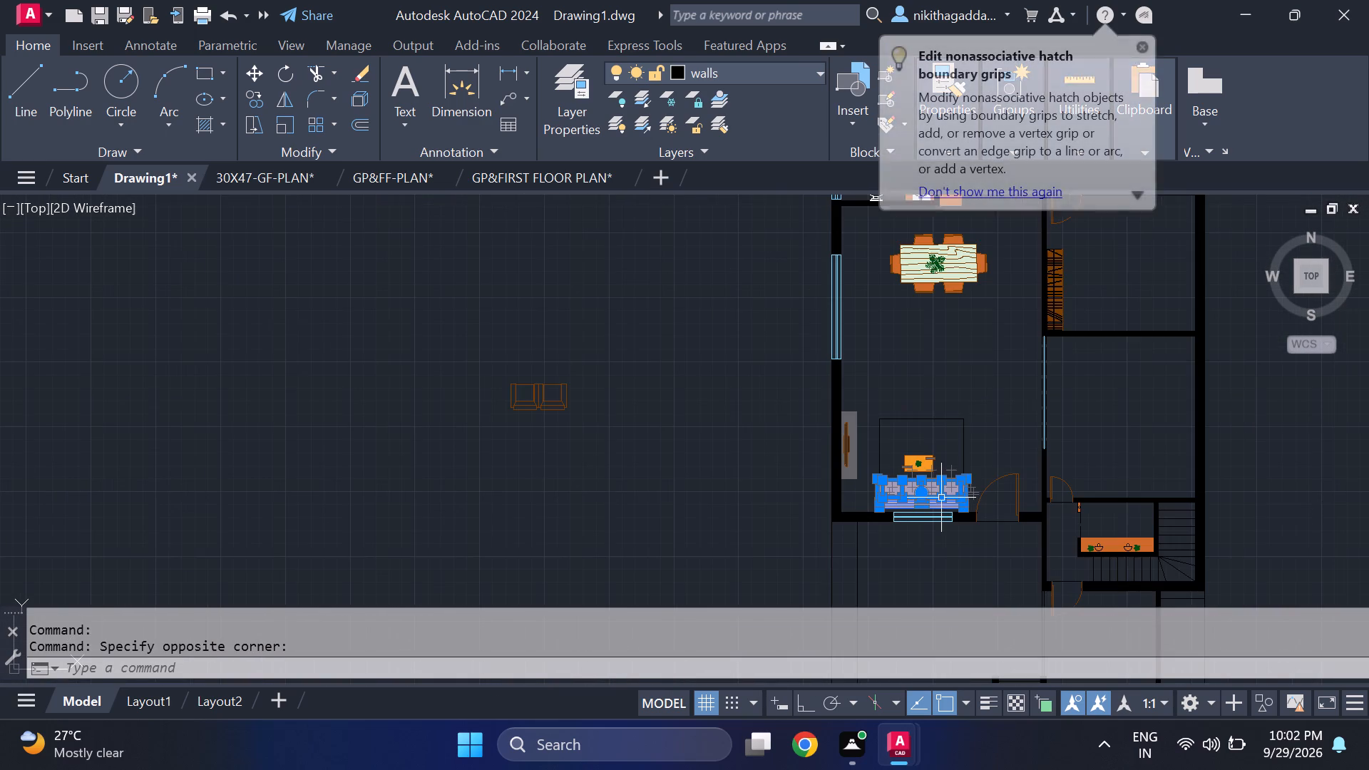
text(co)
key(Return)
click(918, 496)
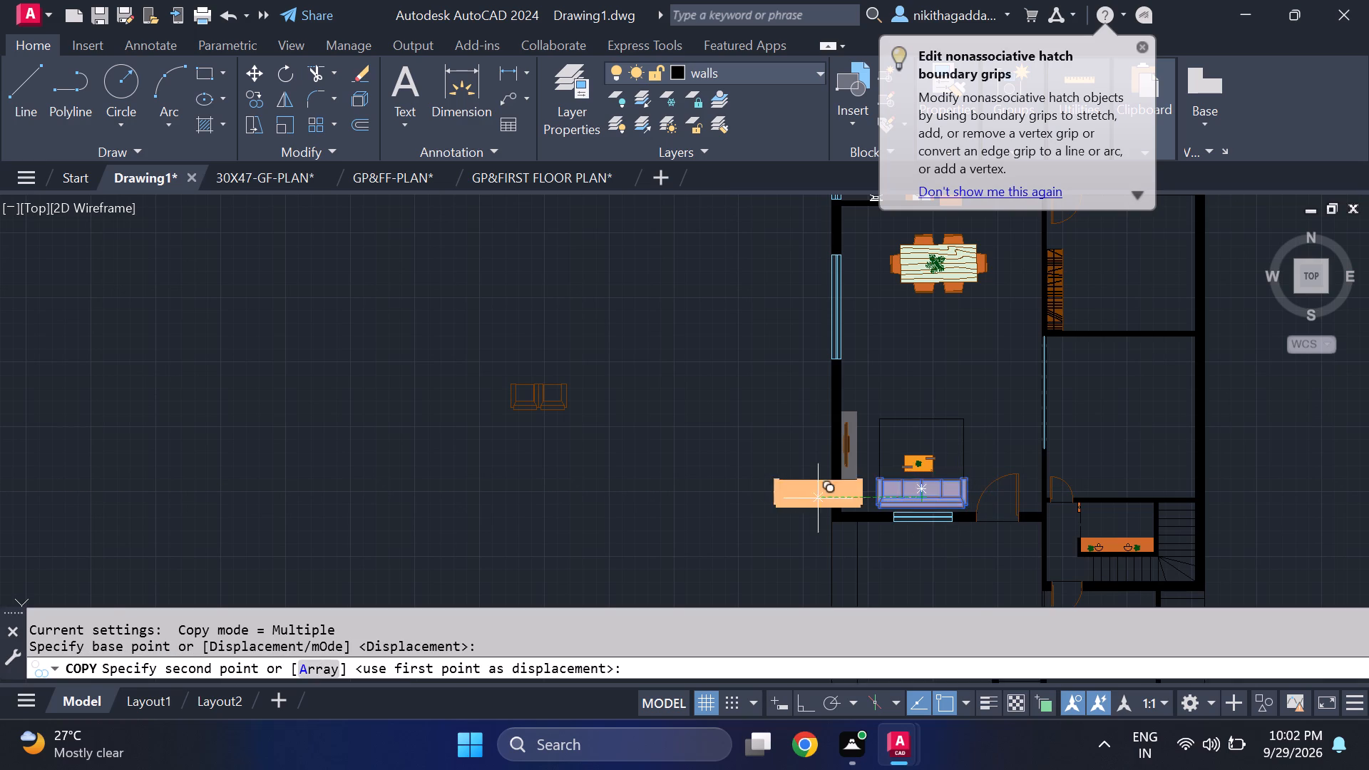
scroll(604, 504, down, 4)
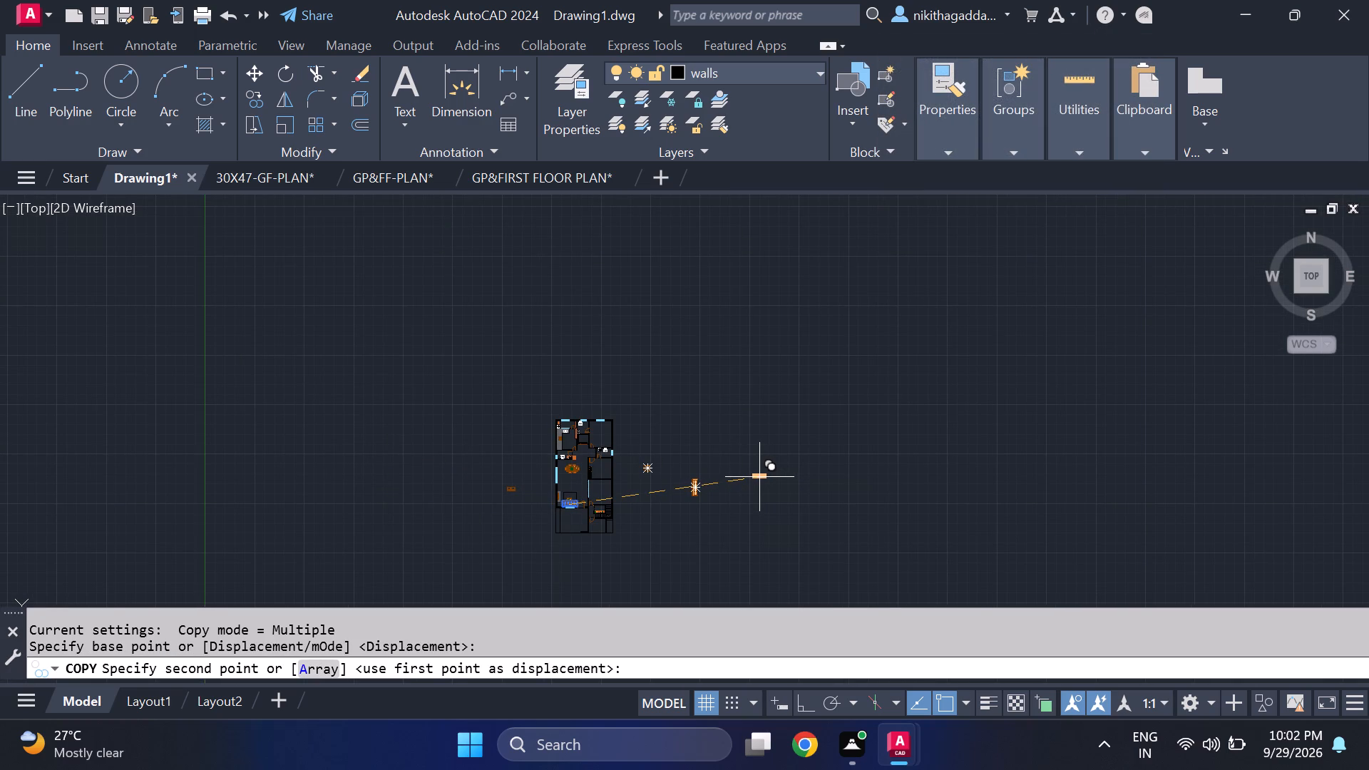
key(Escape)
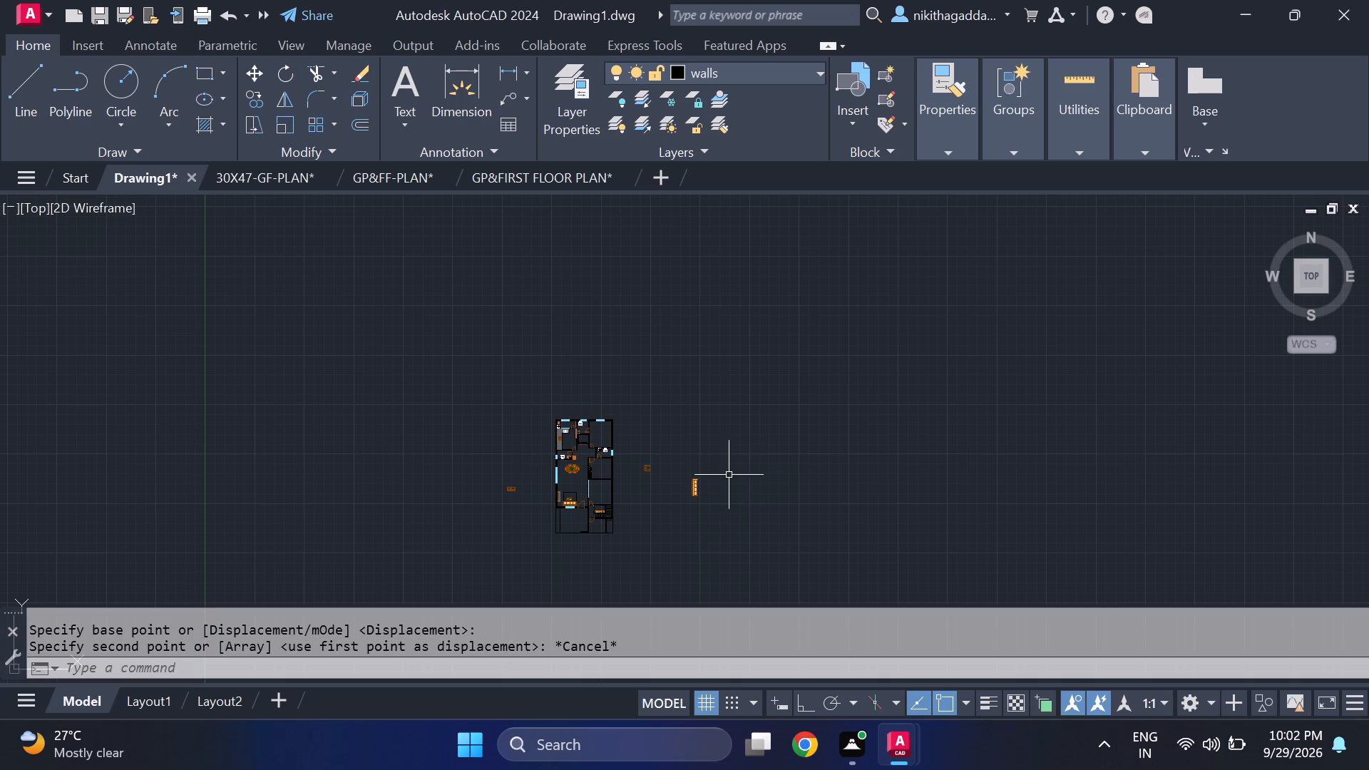
Rotate the spare four-seat sofa east of the plan by 270° about its centre so its back faces north.
scroll(728, 475, up, 3)
middle_drag(610, 488, 682, 378)
drag(702, 351, 702, 362)
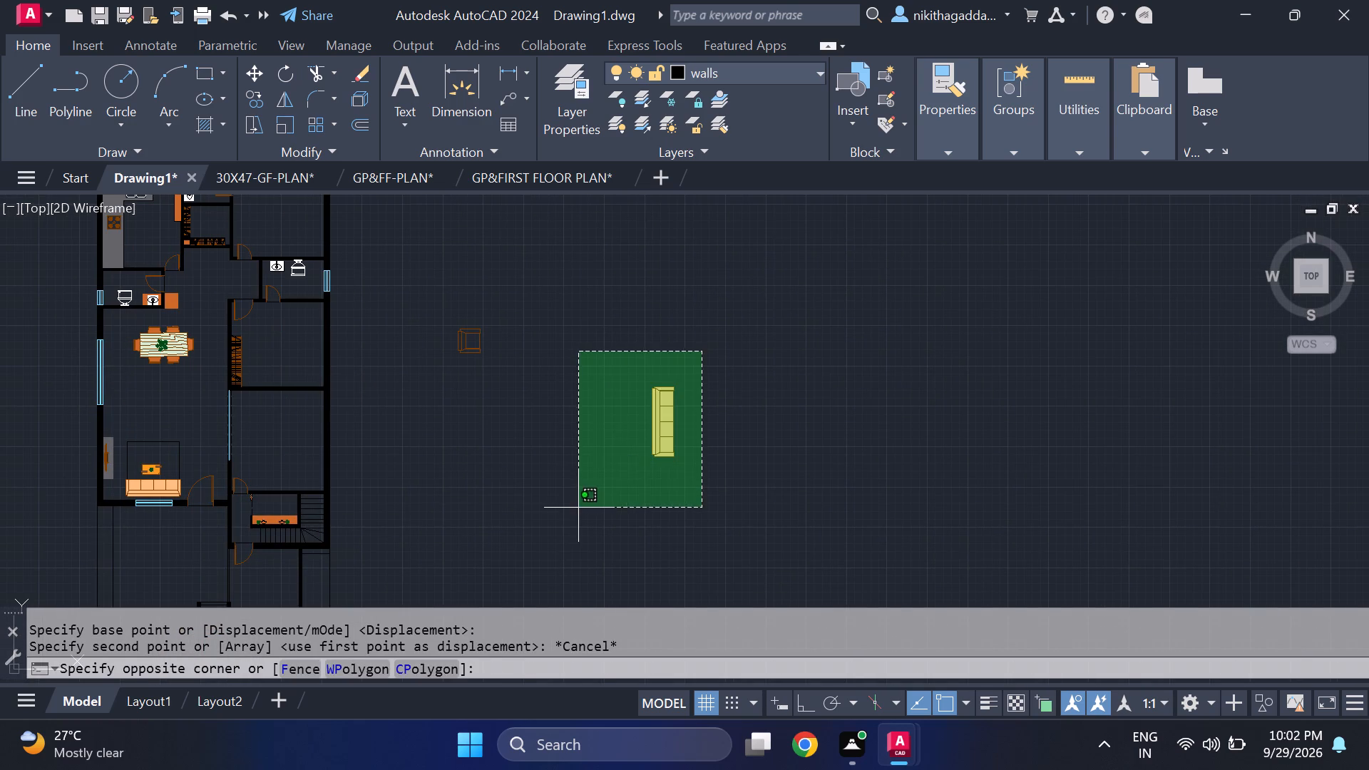
click(578, 508)
text(ro)
key(Return)
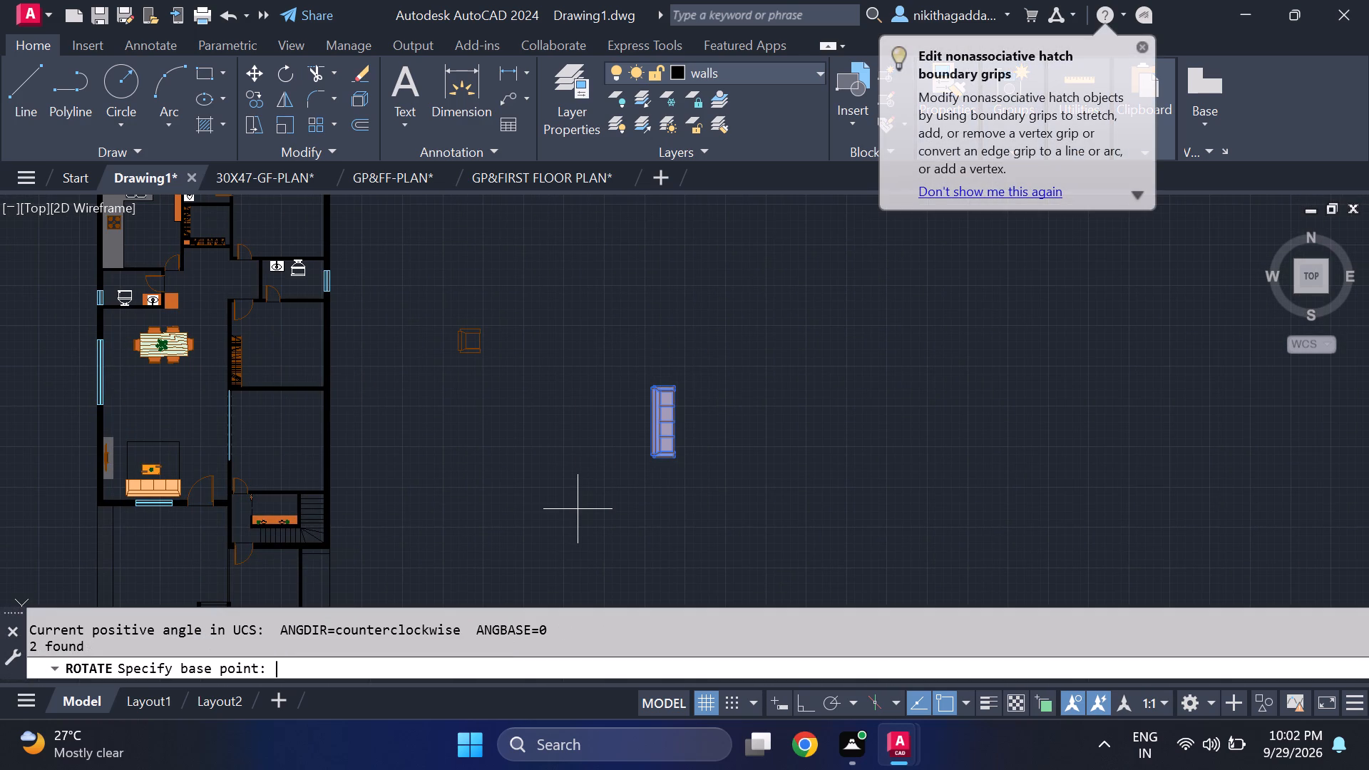
scroll(669, 410, up, 2)
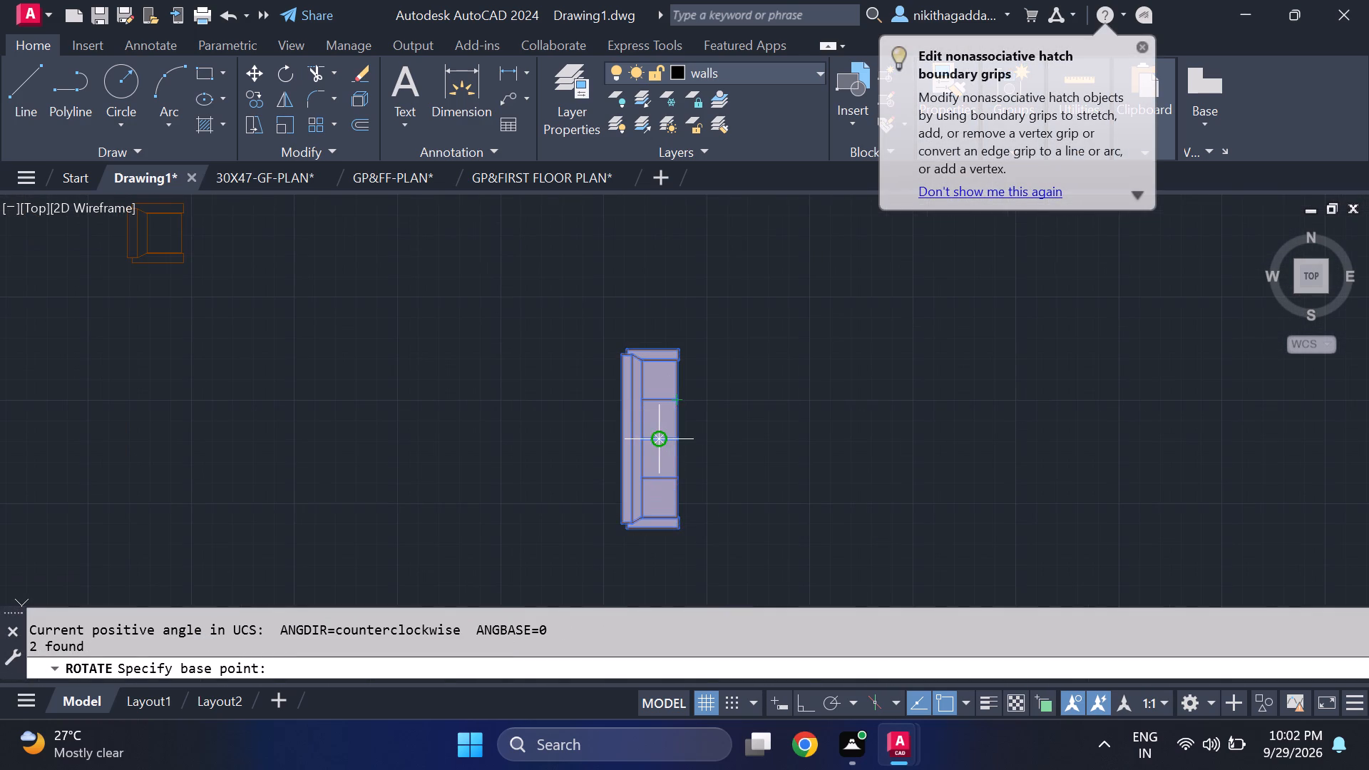
click(661, 441)
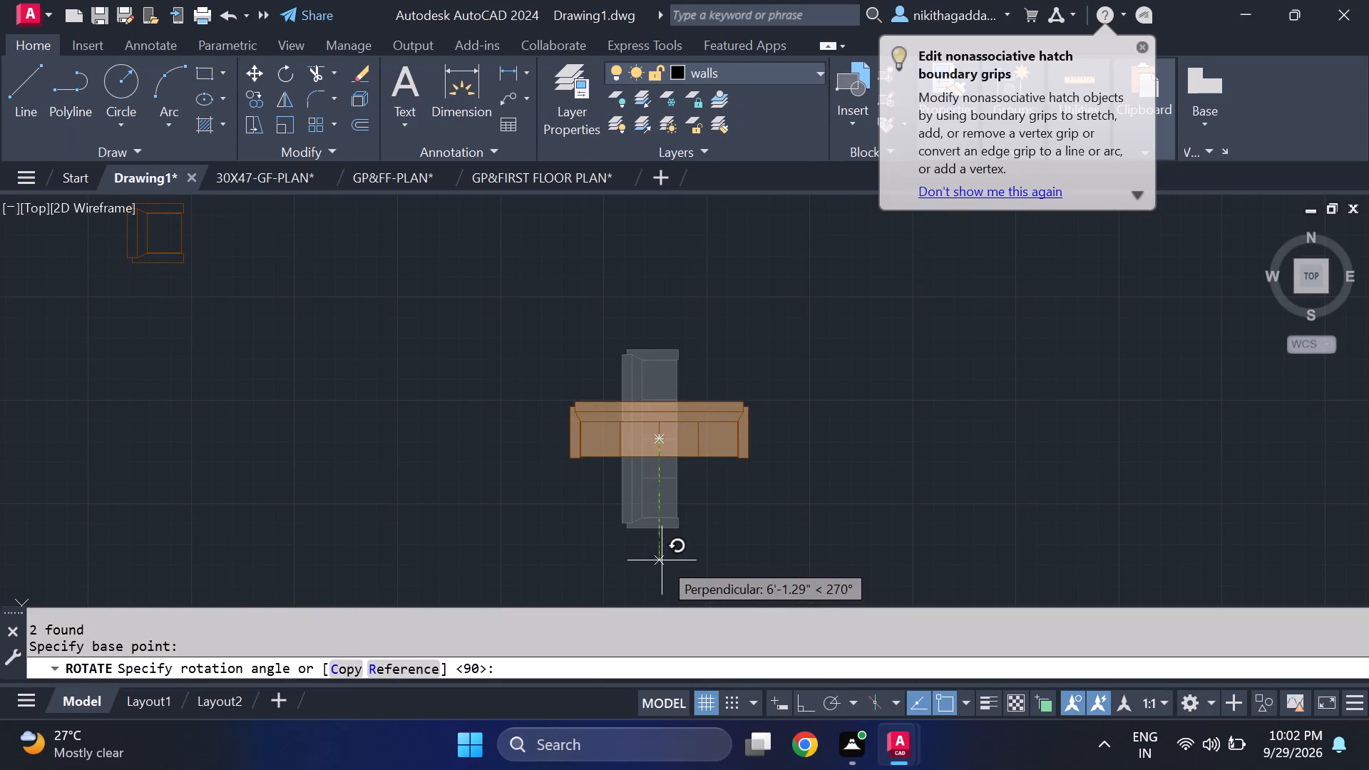
click(662, 560)
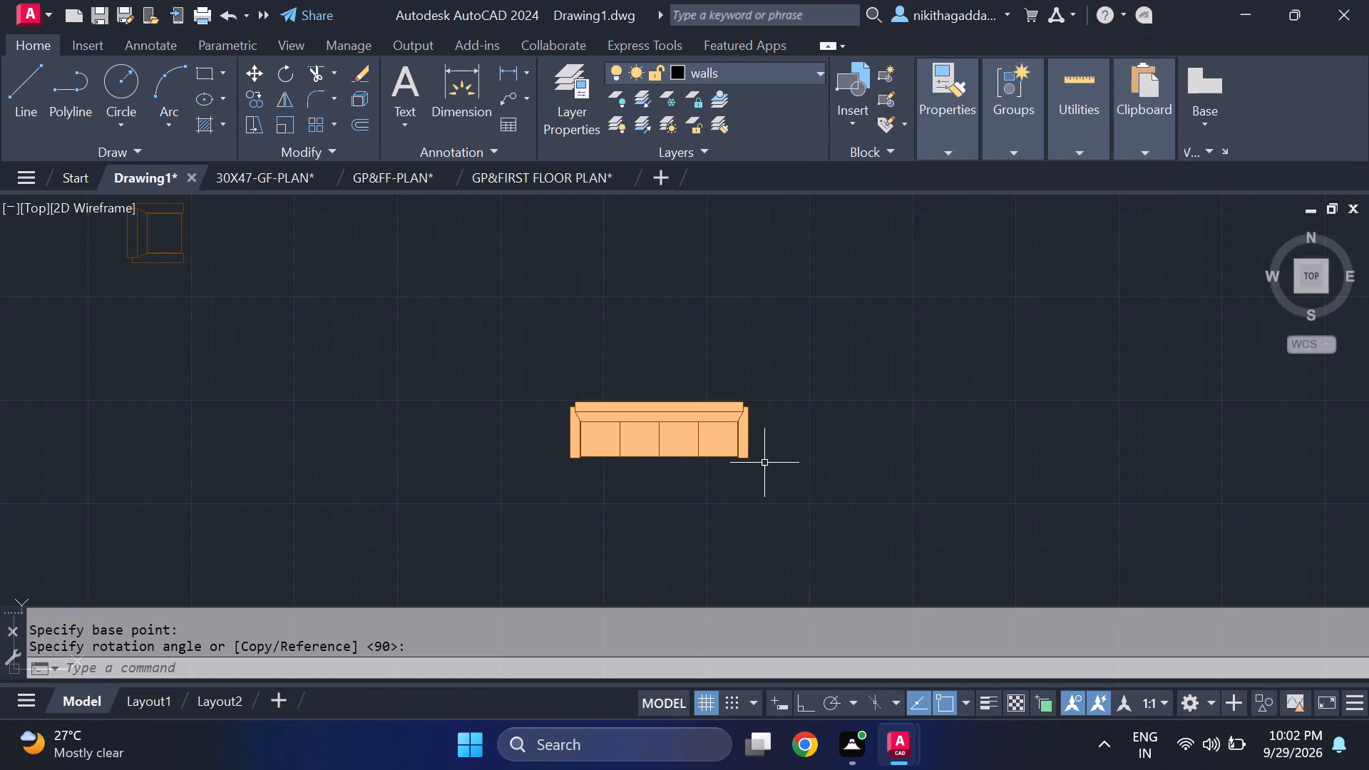
Erase the single unfilled armchair between the house plan and the spare four-seat sofa.
scroll(769, 469, down, 5)
scroll(764, 472, up, 3)
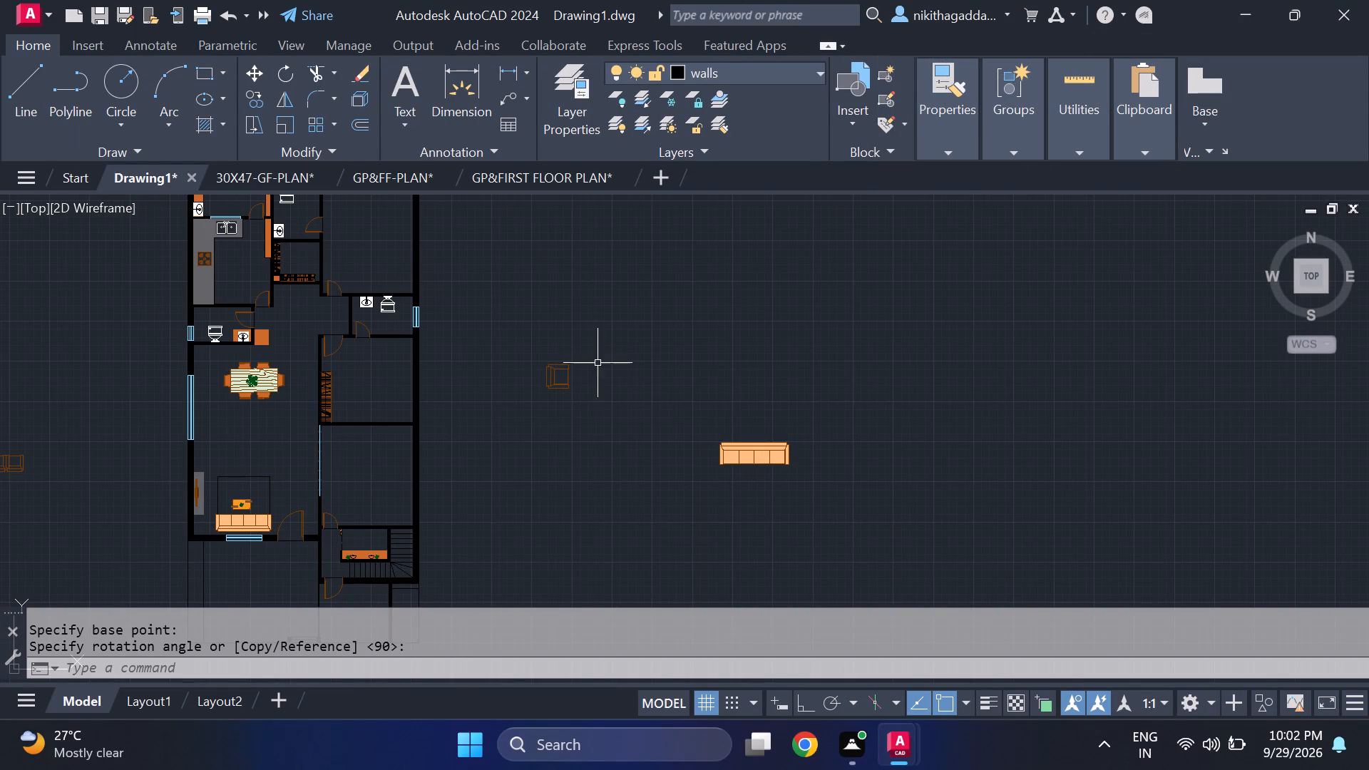
click(600, 344)
click(513, 429)
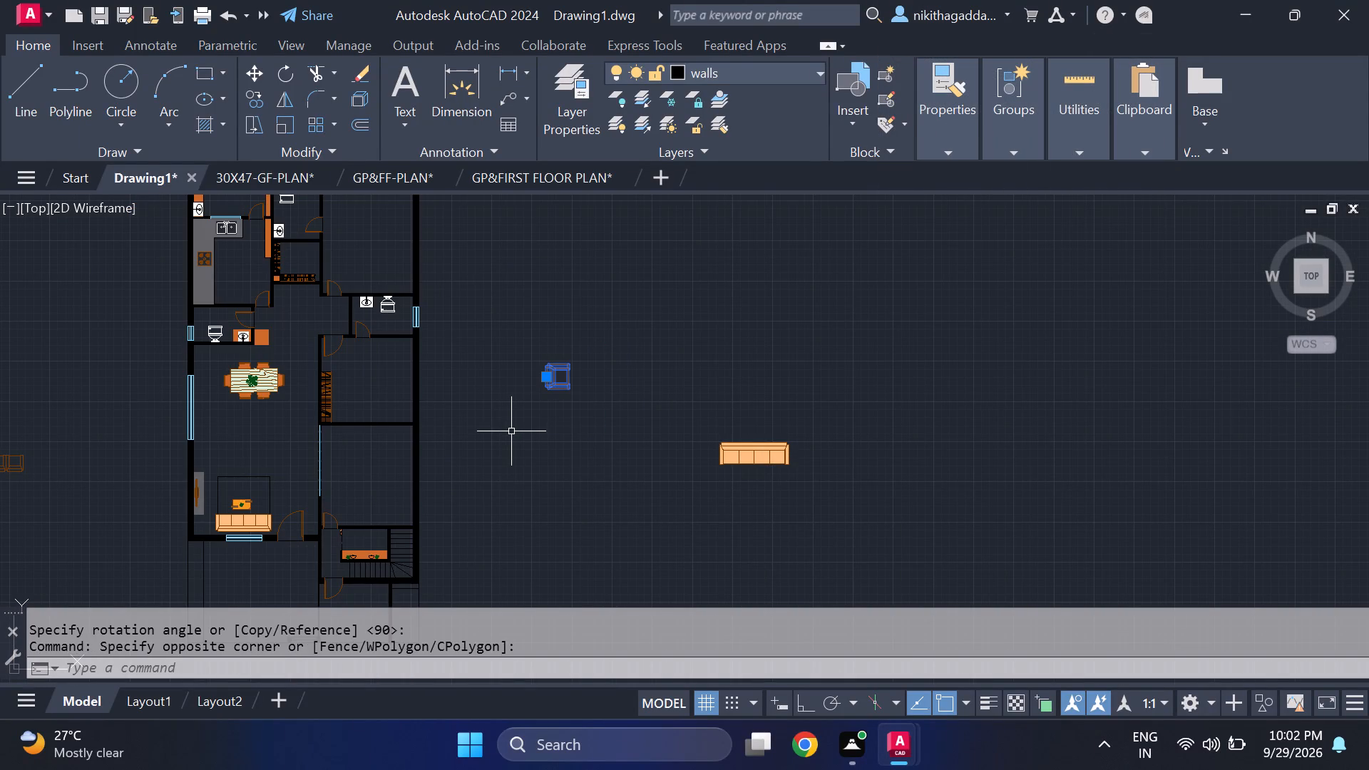
key(Delete)
Rotate the pair of unfilled armchairs west of the plan by 90° about the midpoint between them.
middle_drag(6, 467, 81, 461)
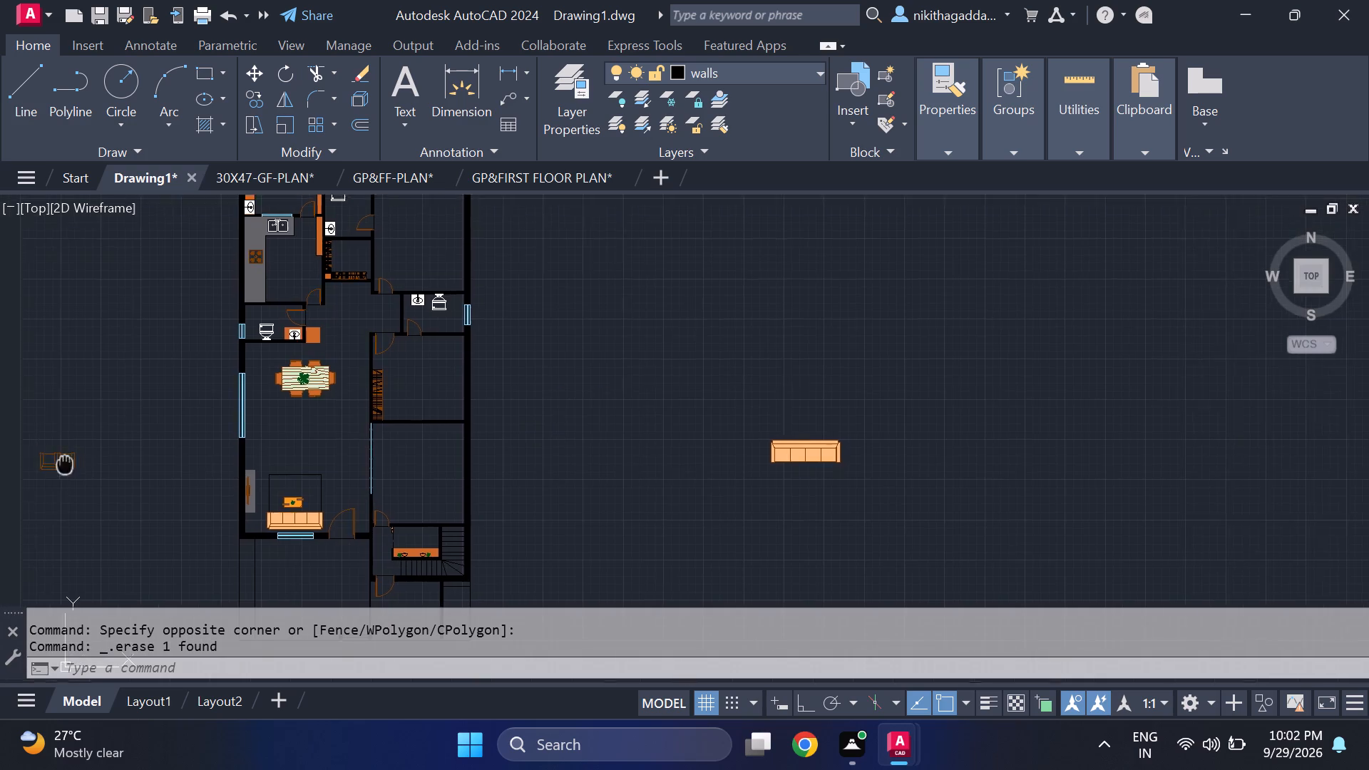
middle_drag(81, 461, 217, 431)
click(272, 387)
click(21, 461)
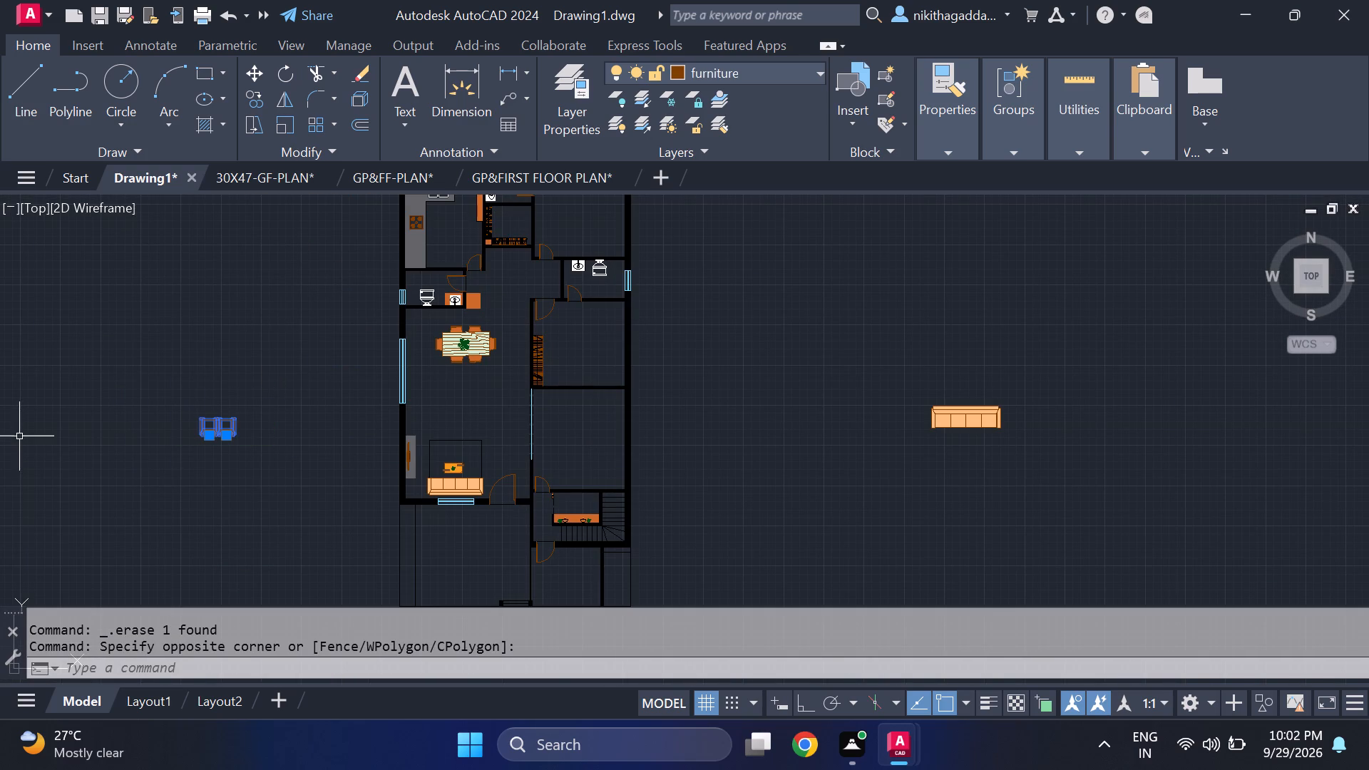
text(ro)
key(Return)
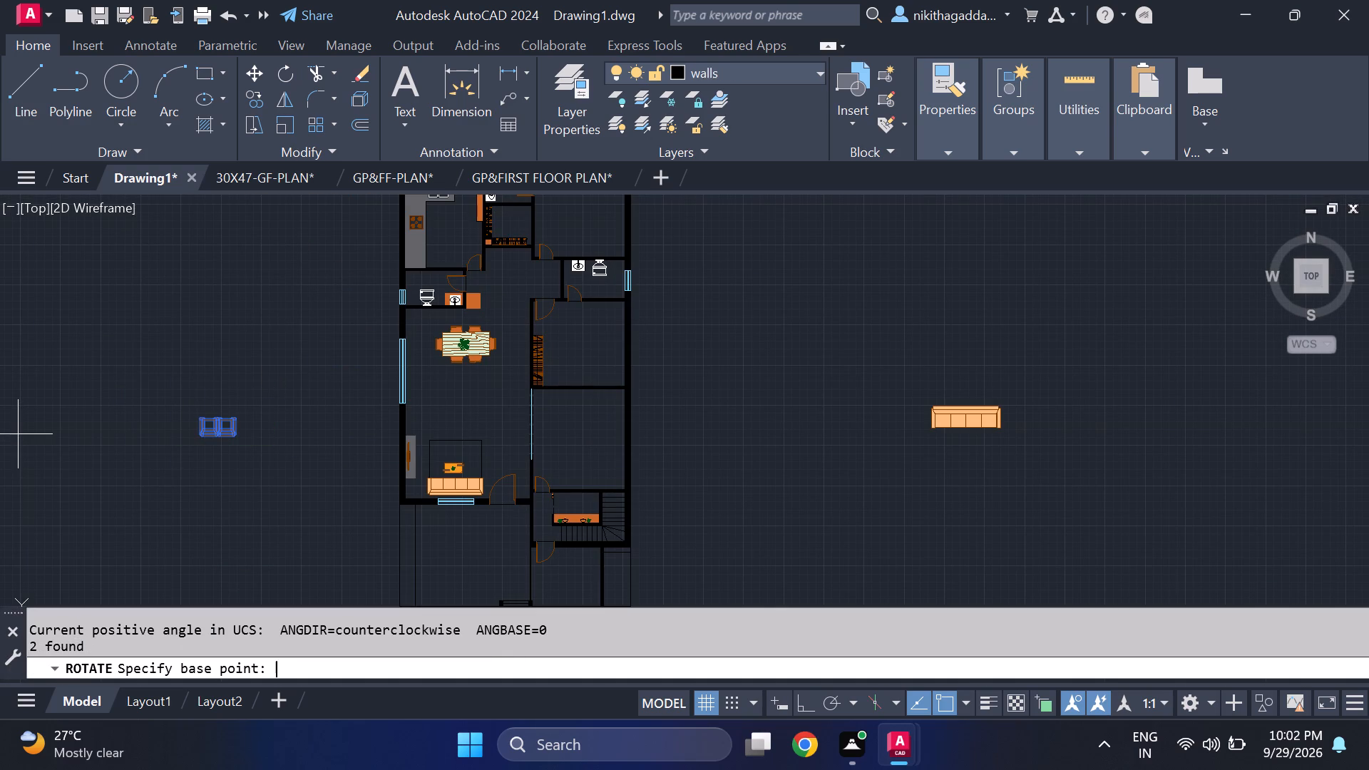
scroll(153, 412, up, 3)
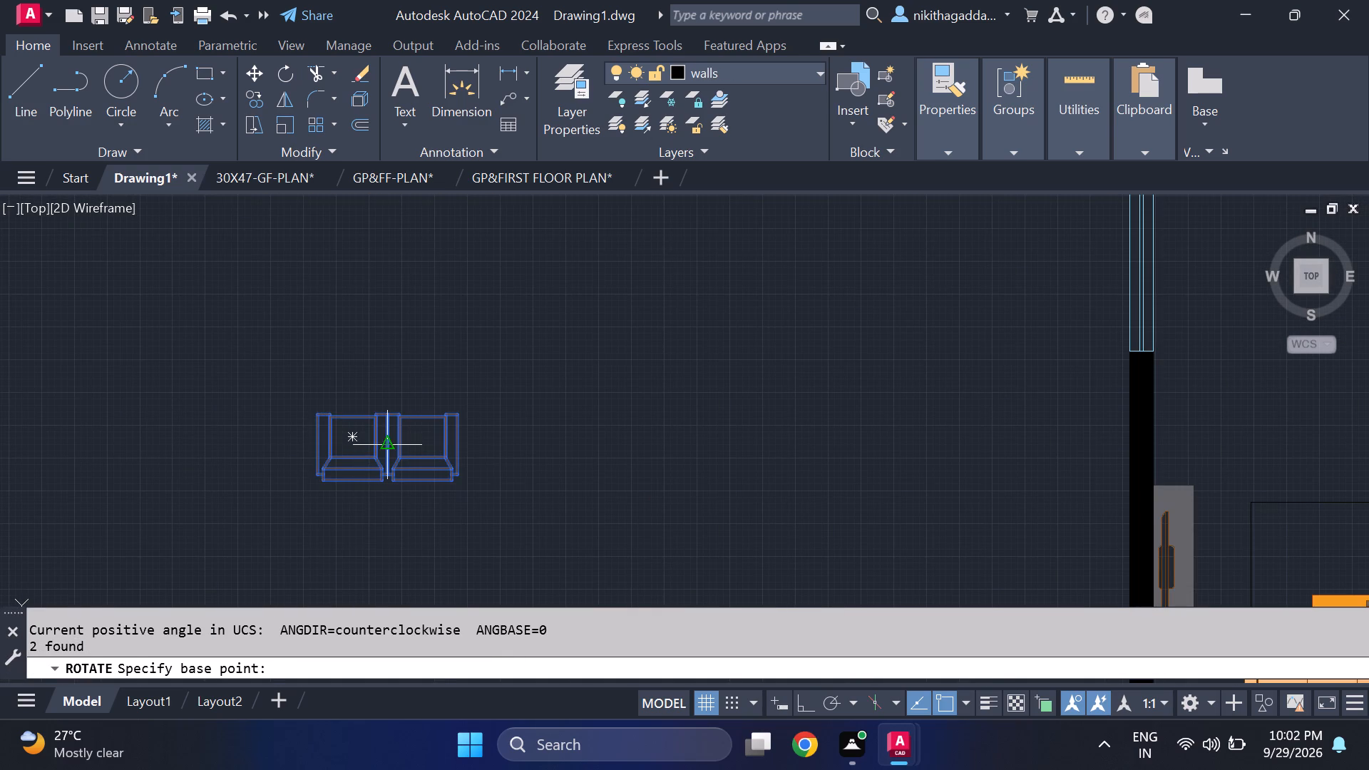
click(386, 439)
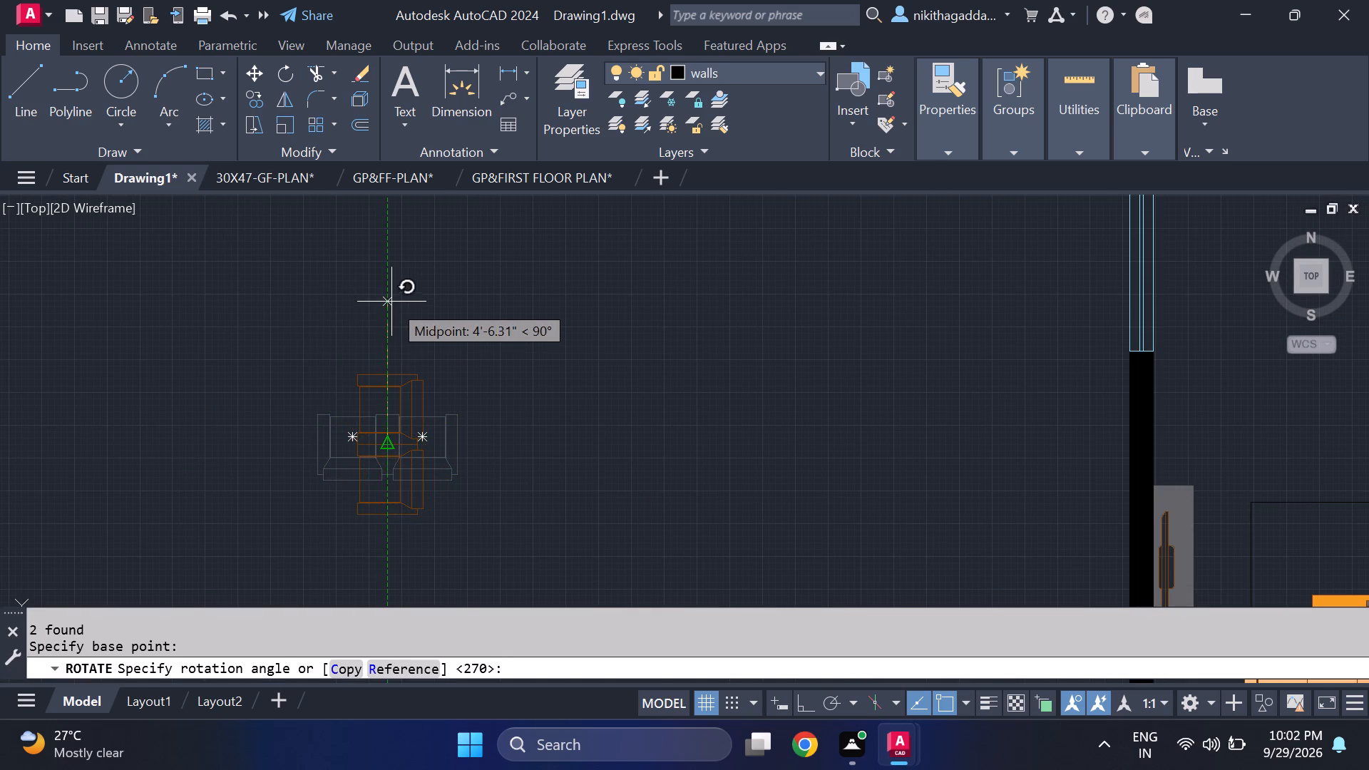
click(391, 301)
Move the rotated armchair pair east of the house, placing it just south of the spare sofa's east armrest.
drag(471, 288, 469, 297)
click(248, 530)
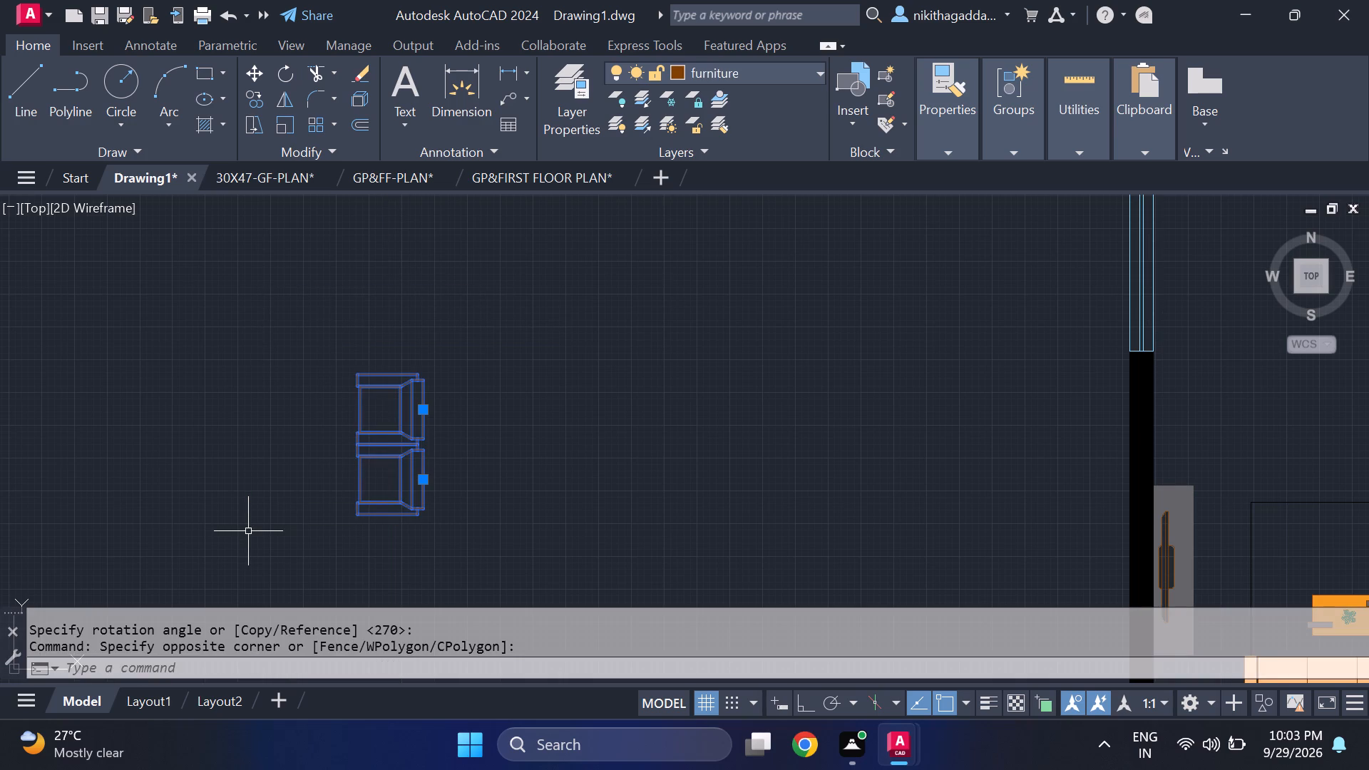
key(m)
key(Return)
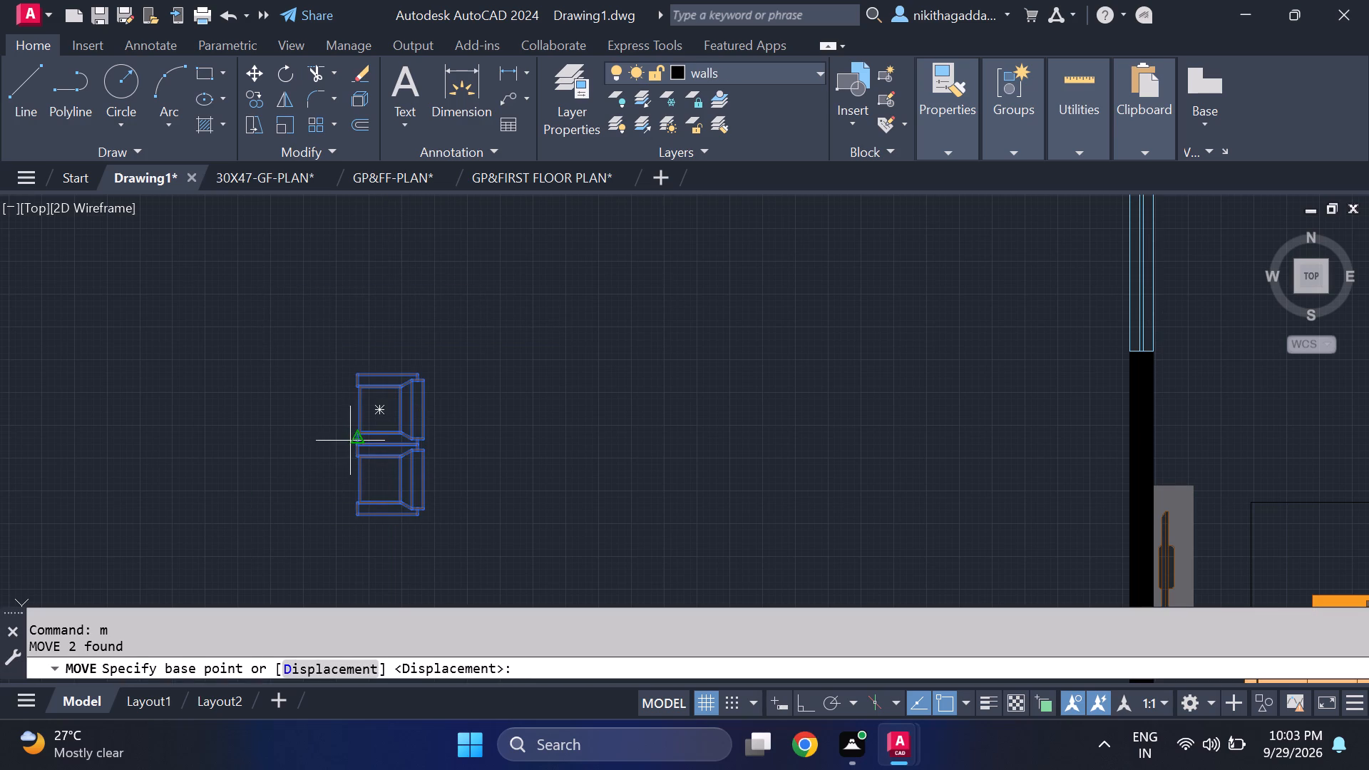
click(350, 441)
scroll(869, 349, down, 3)
middle_drag(1175, 380, 166, 480)
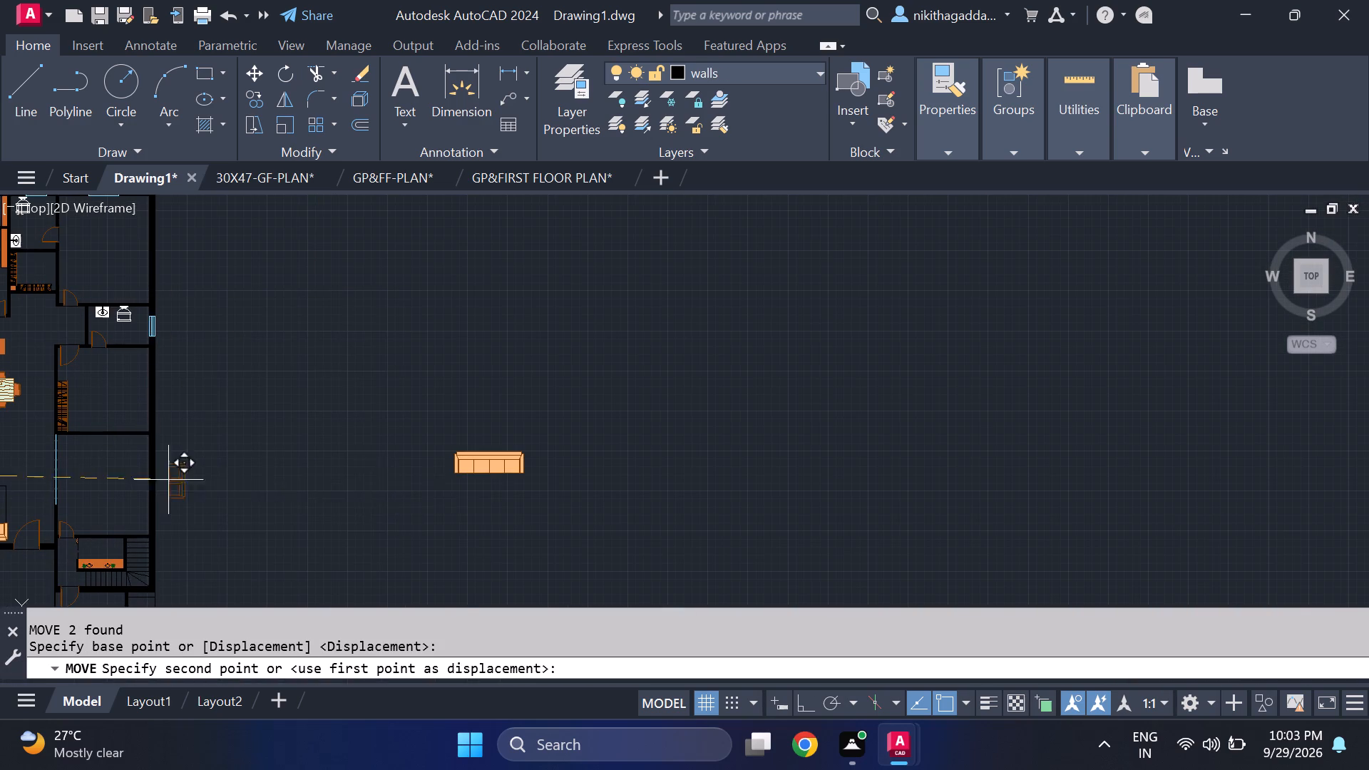
scroll(0, 0, up, 4)
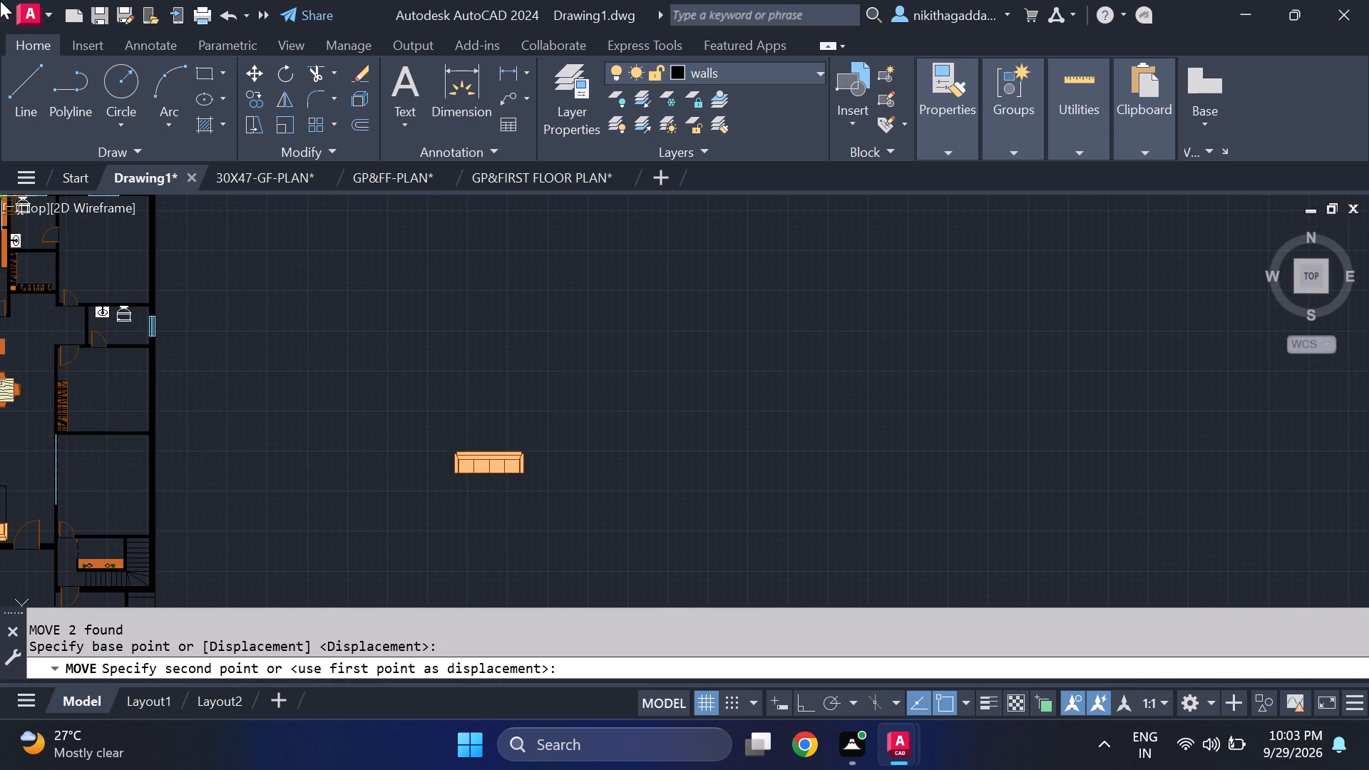
scroll(511, 503, up, 3)
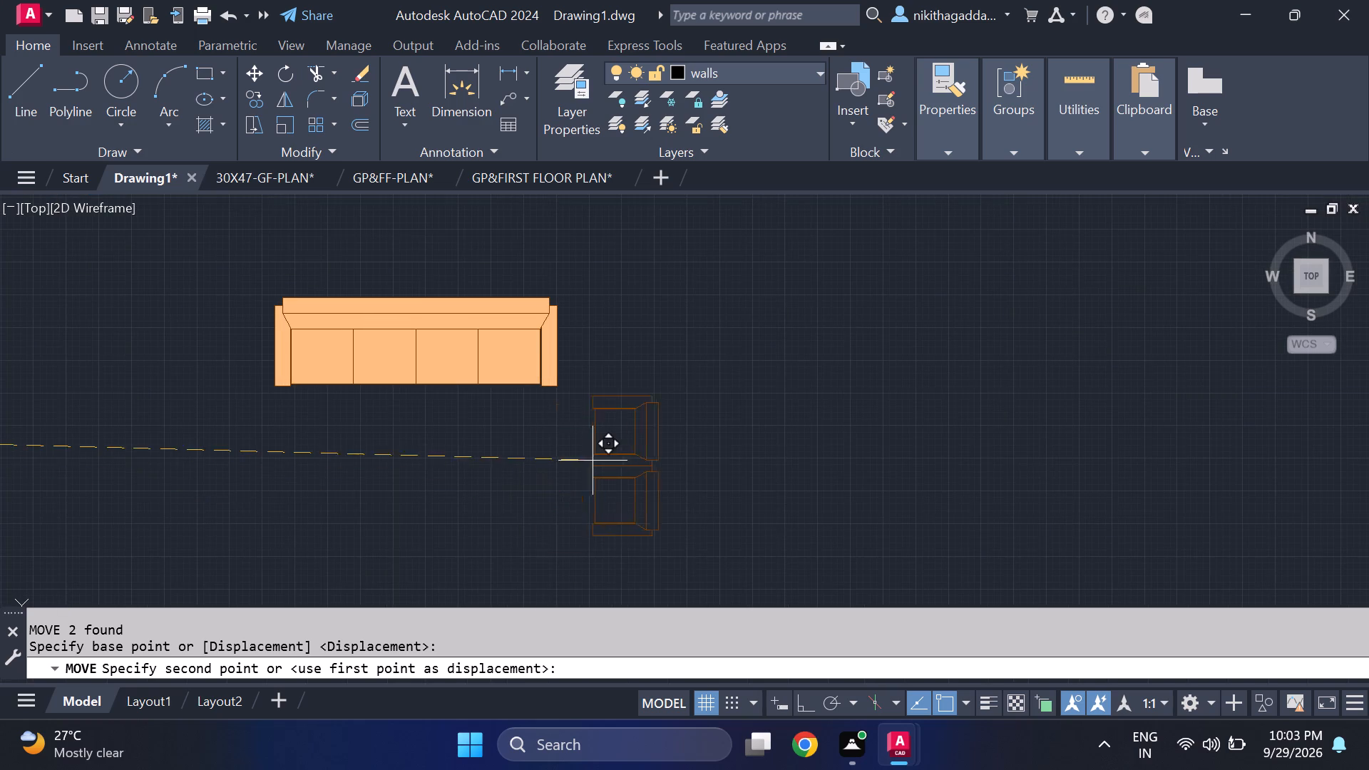
scroll(576, 456, up, 3)
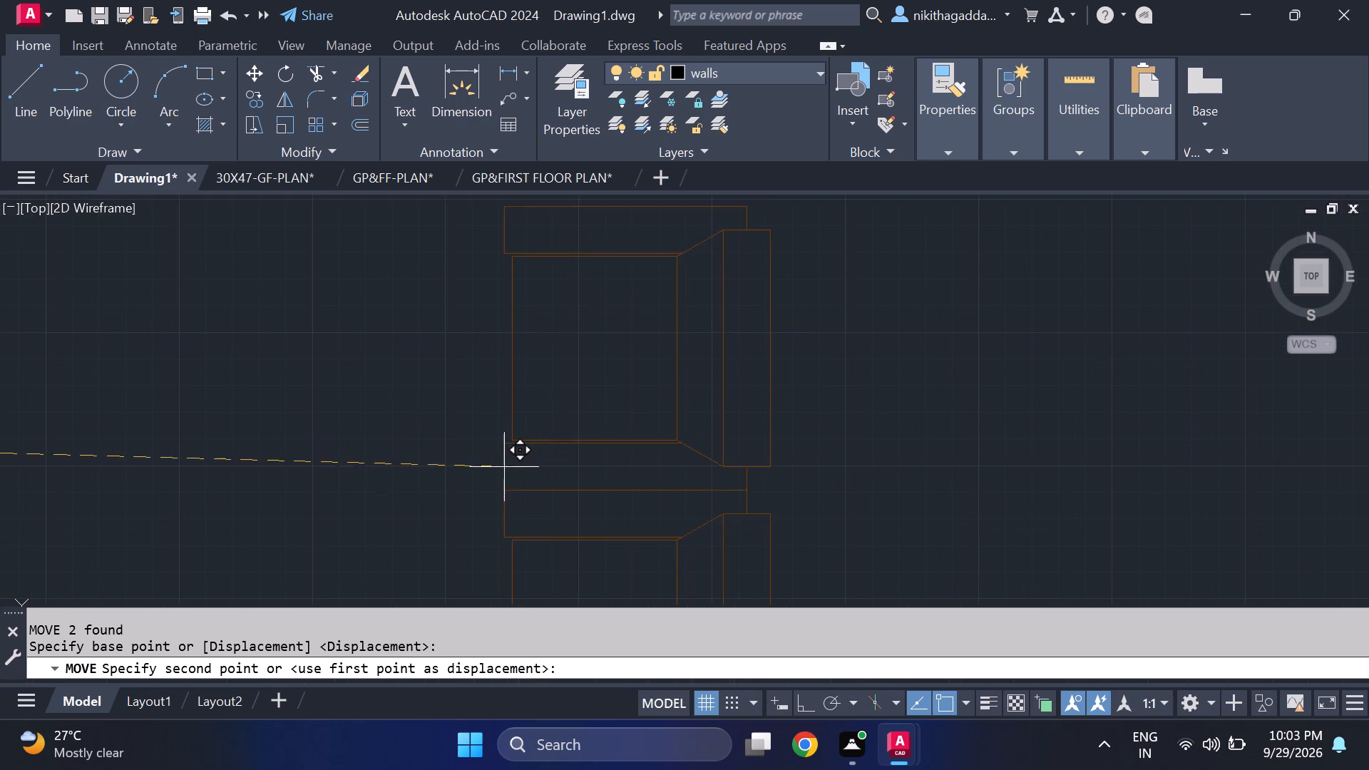
scroll(499, 491, down, 3)
scroll(494, 496, up, 2)
middle_drag(495, 494, 498, 540)
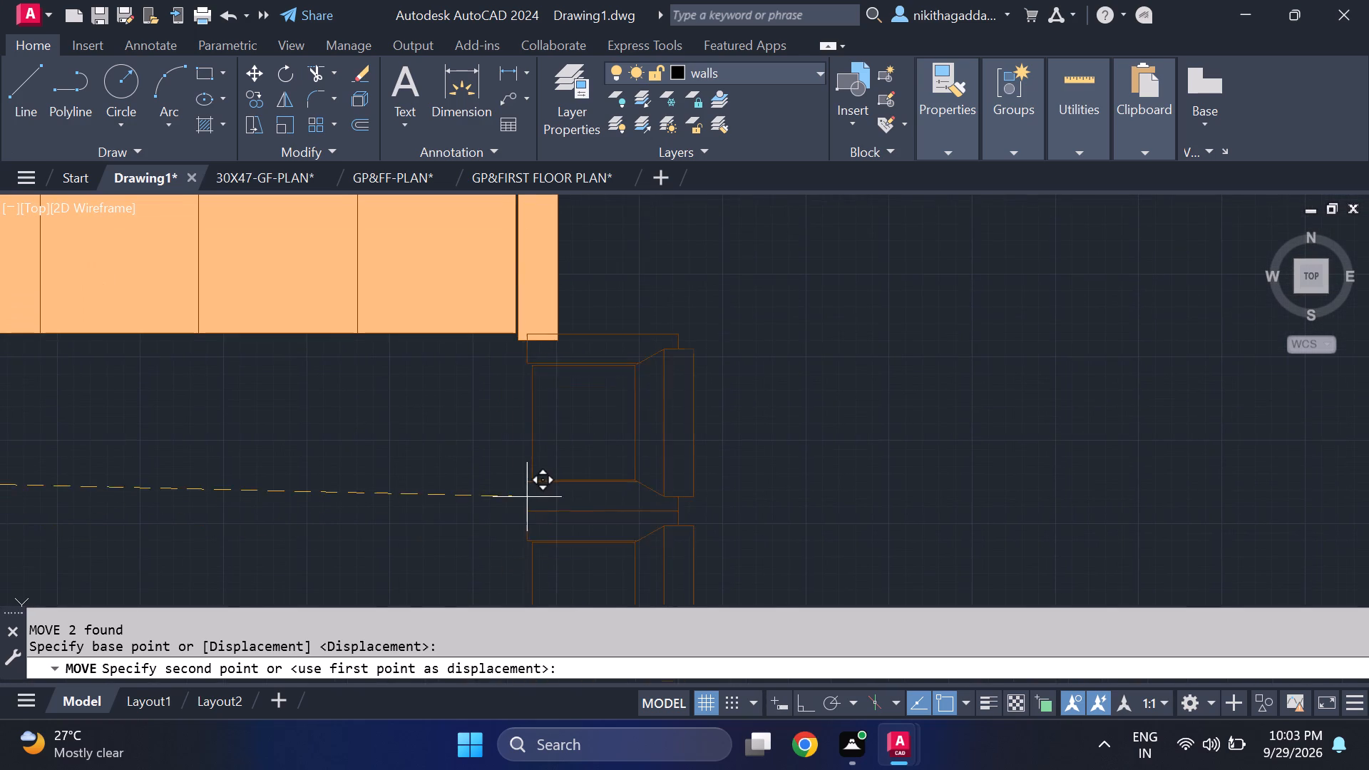
click(517, 506)
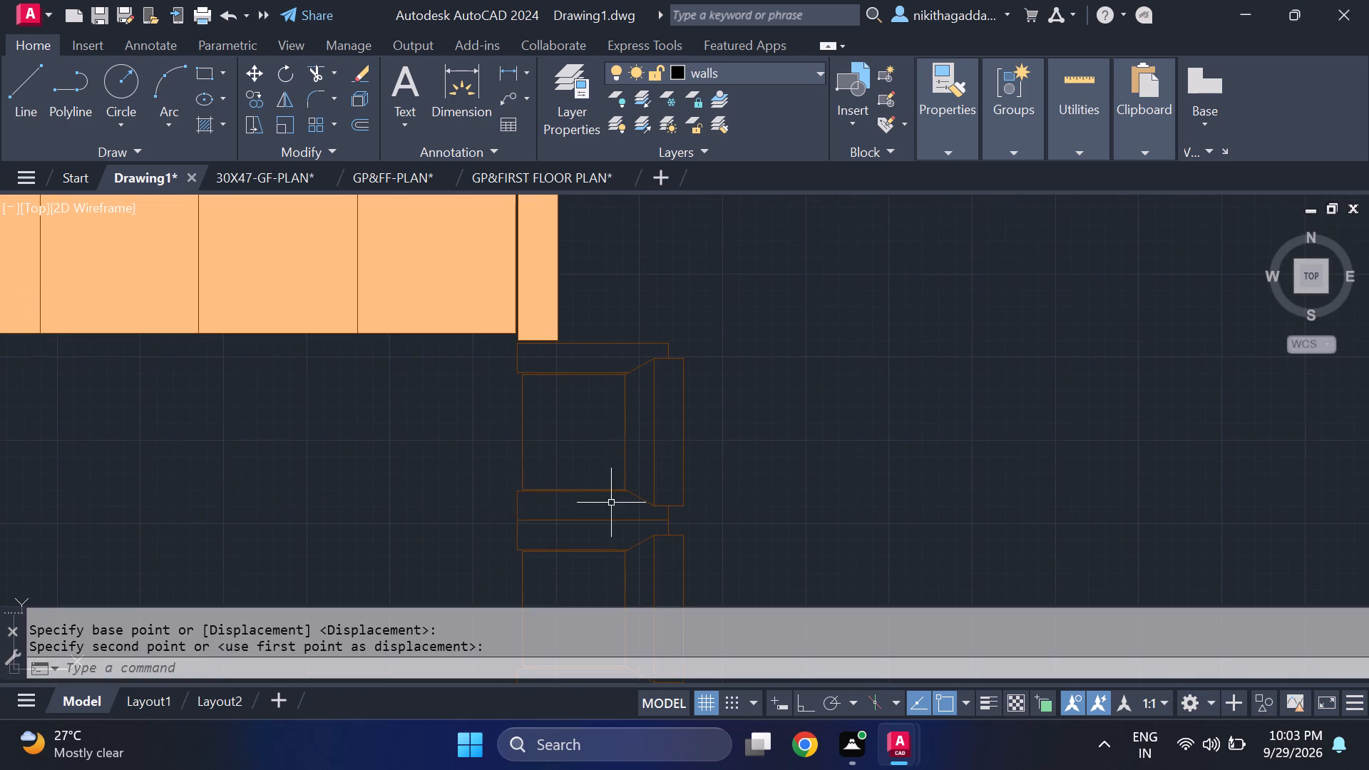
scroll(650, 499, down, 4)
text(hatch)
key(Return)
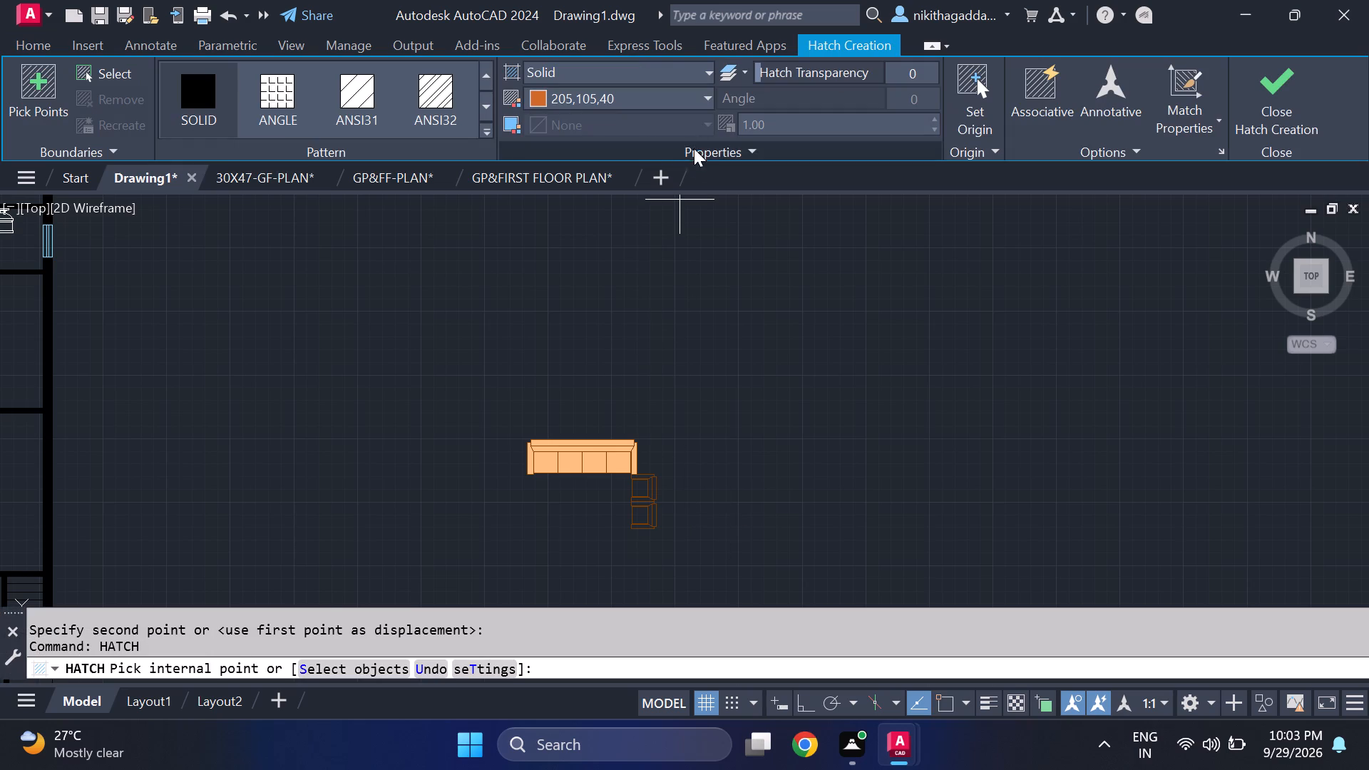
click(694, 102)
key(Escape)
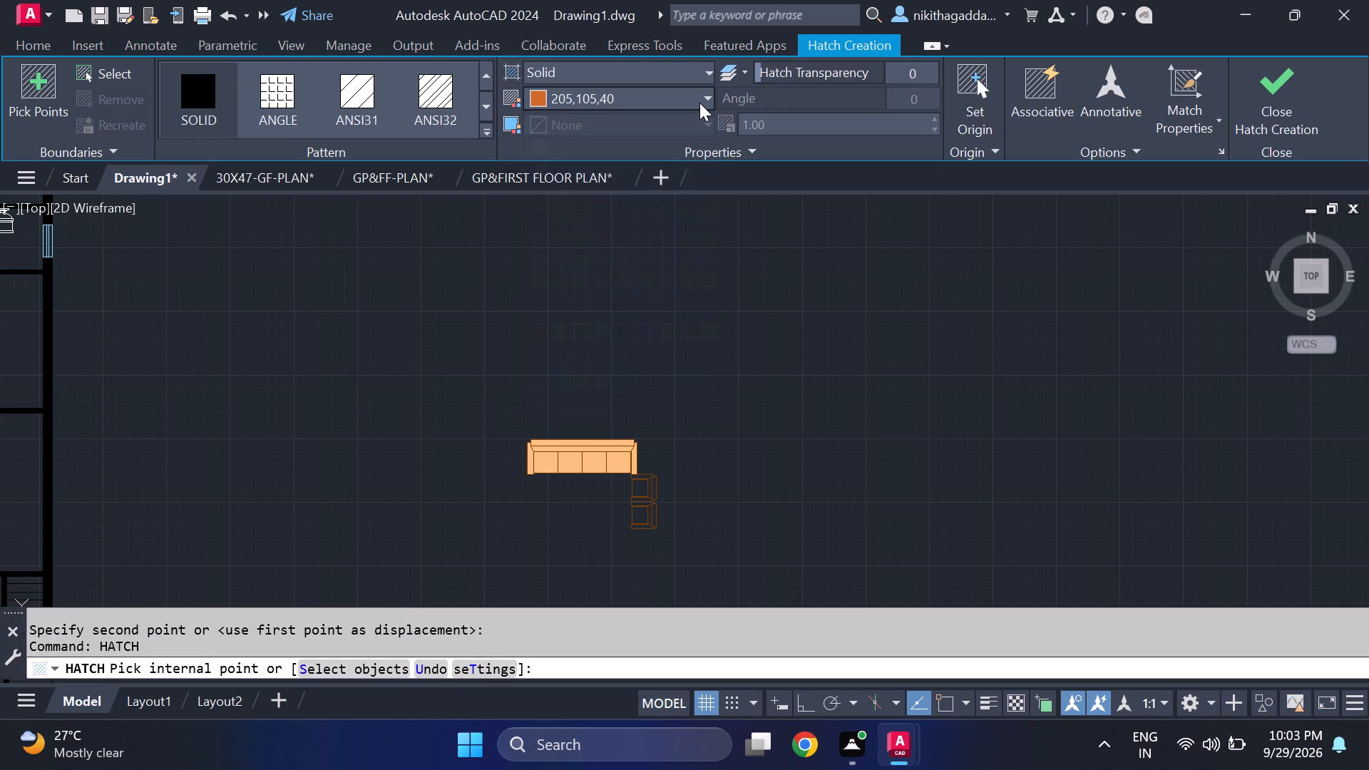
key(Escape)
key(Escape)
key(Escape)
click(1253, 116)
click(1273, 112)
Set the current drawing colour to index colour 31.
text(color)
key(Return)
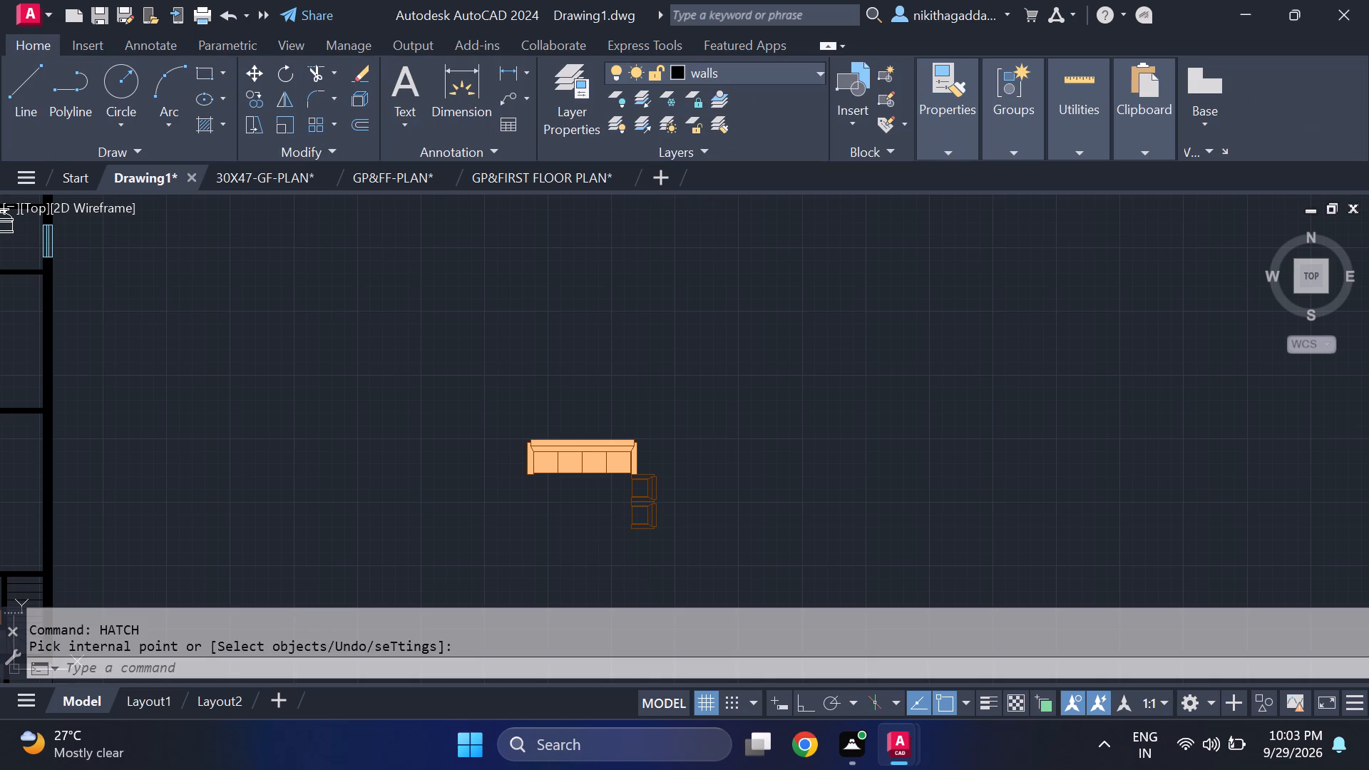
text(color)
key(Return)
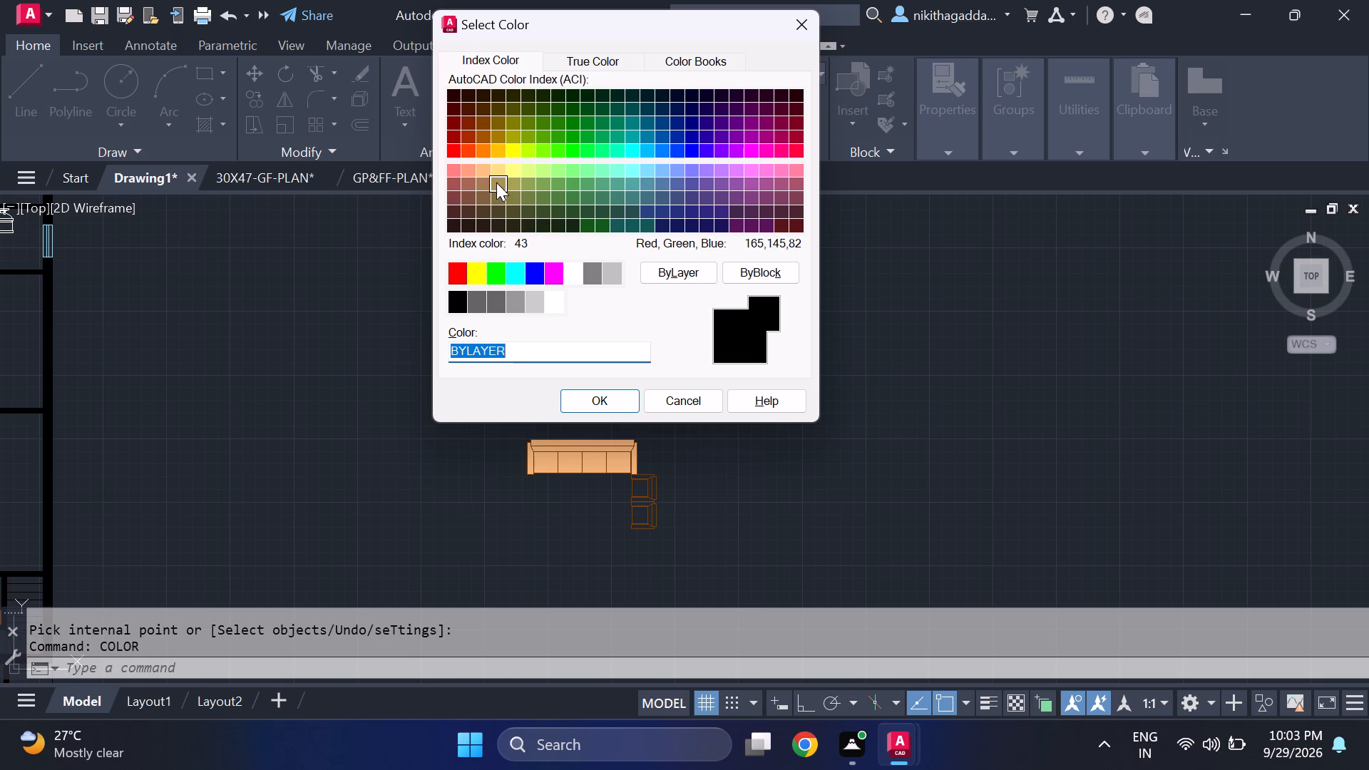
click(495, 173)
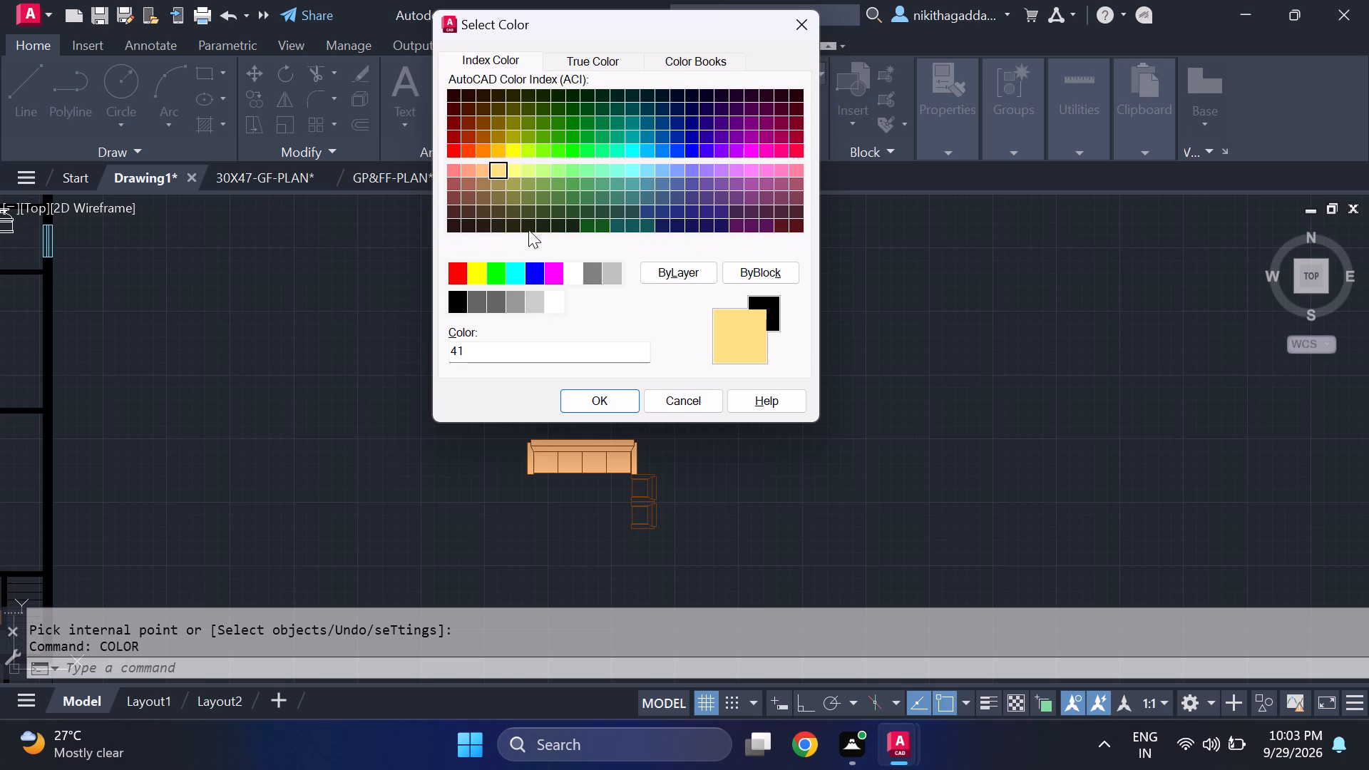
click(481, 170)
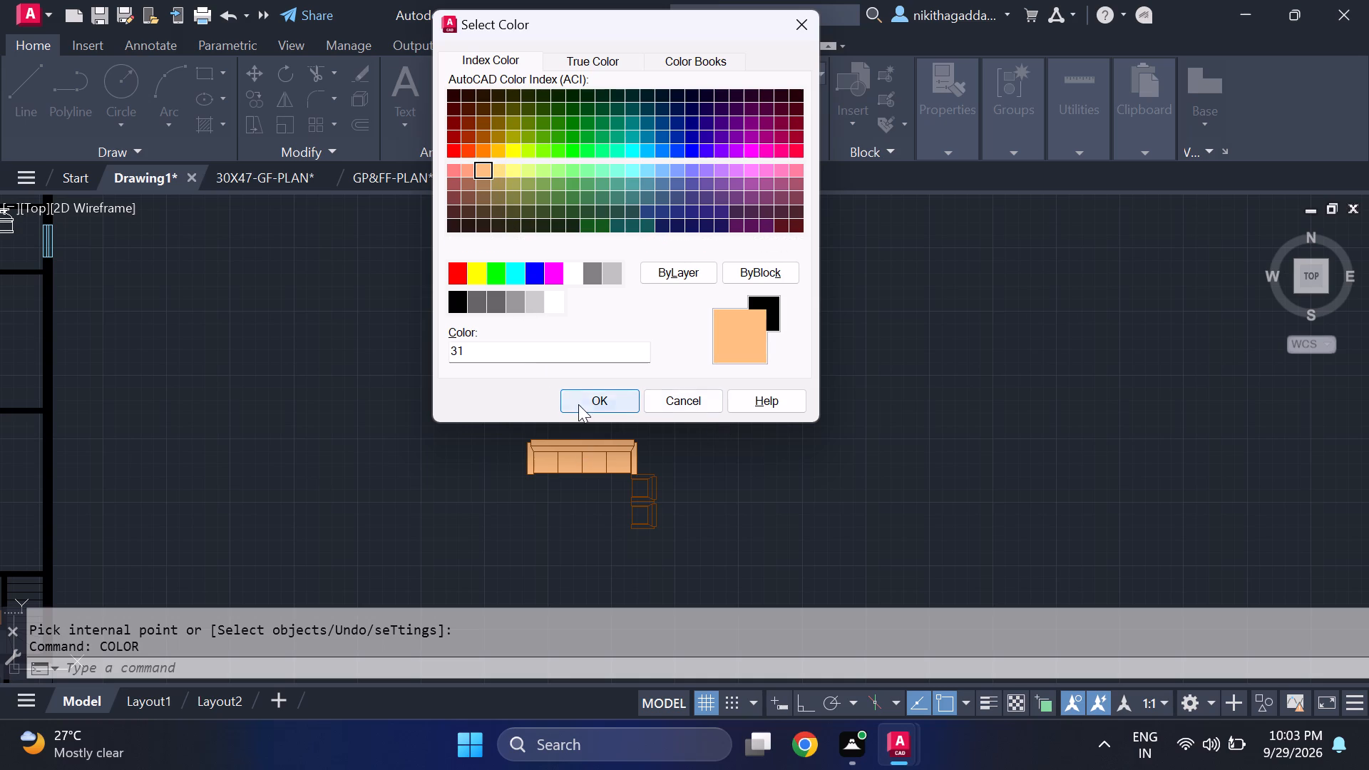
click(578, 404)
Fill all parts of the northern armchair beside the spare sofa with a solid hatch in colour 31.
text(hatch)
key(Return)
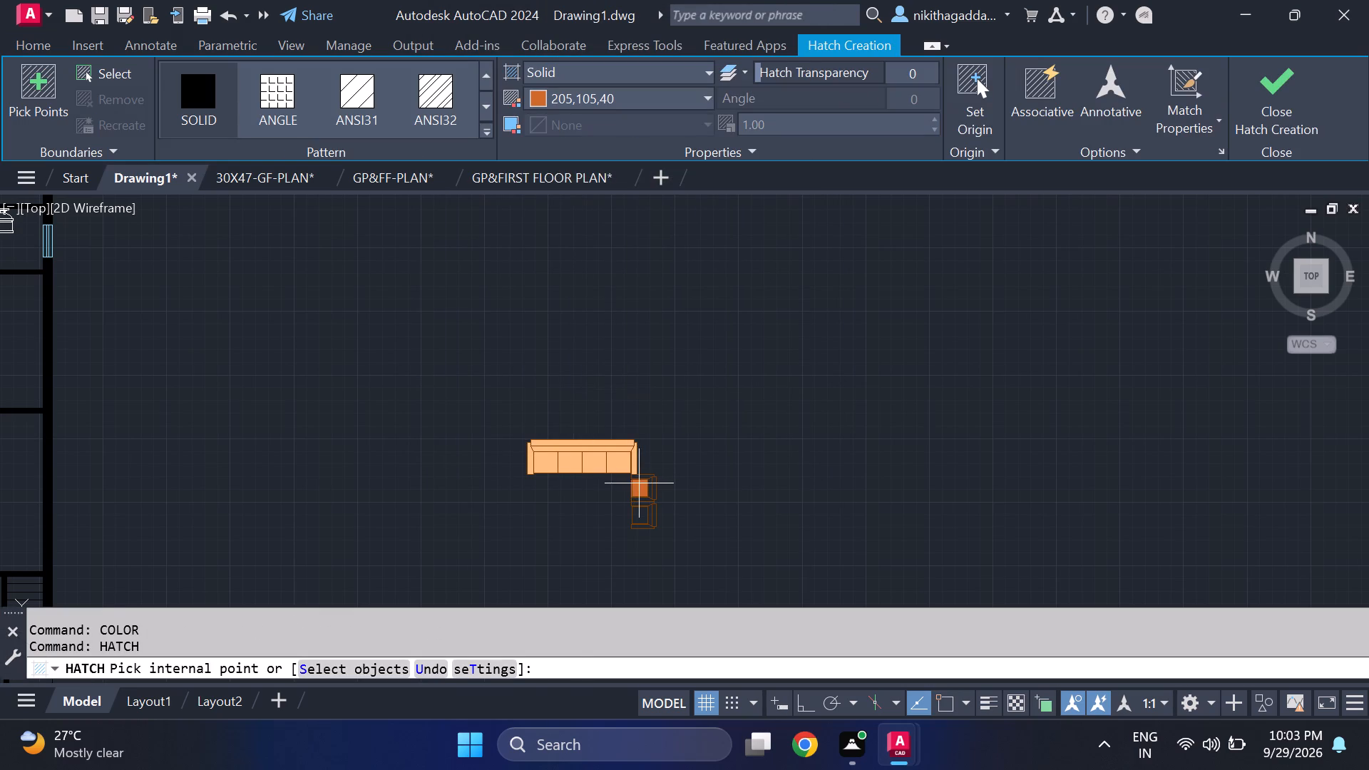
scroll(639, 483, up, 2)
click(676, 93)
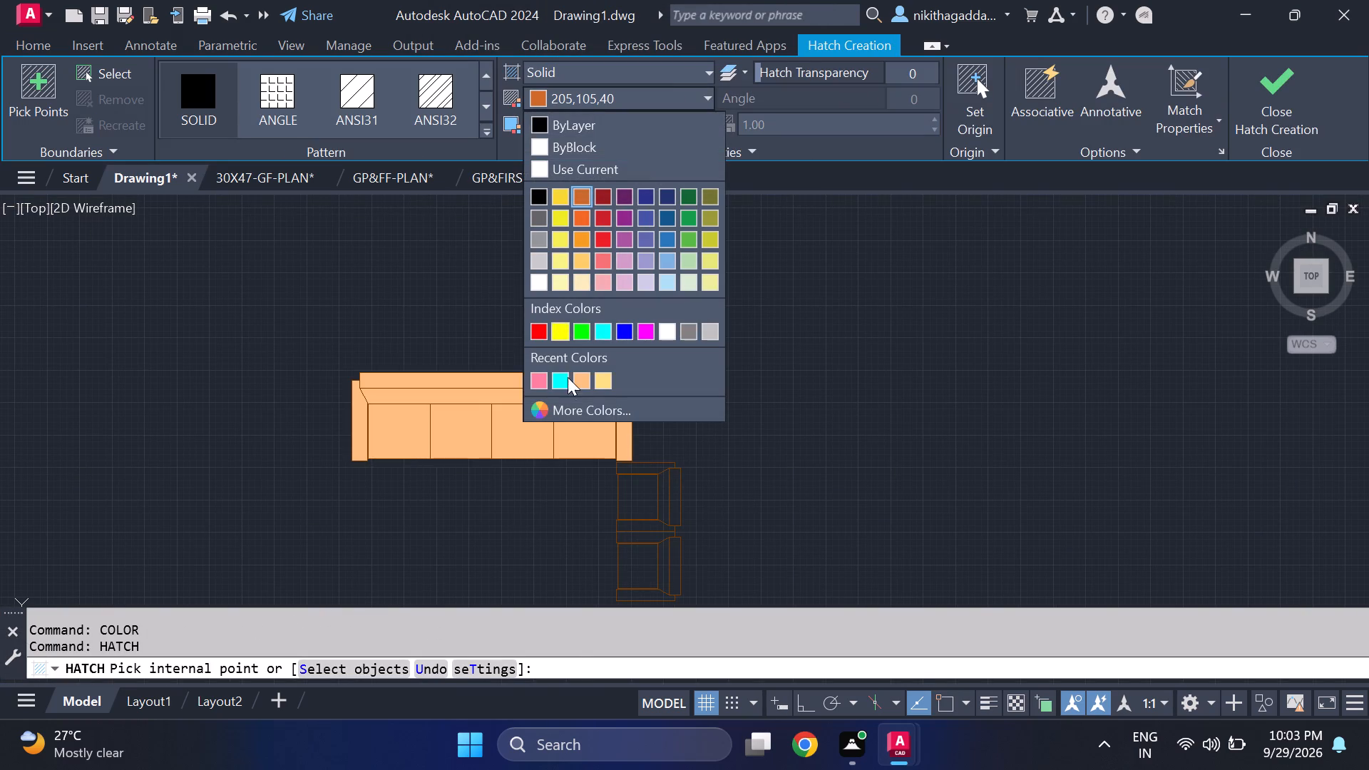
click(582, 381)
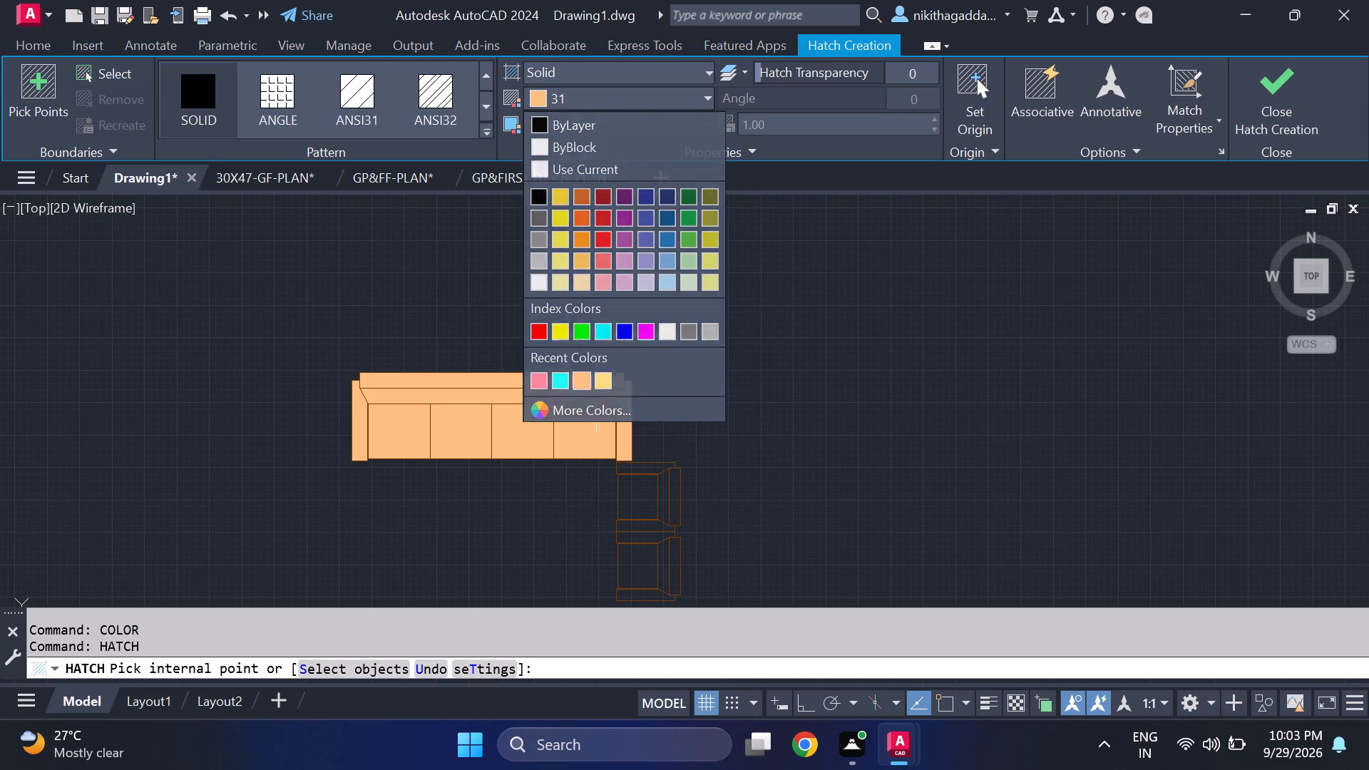
click(650, 508)
click(653, 473)
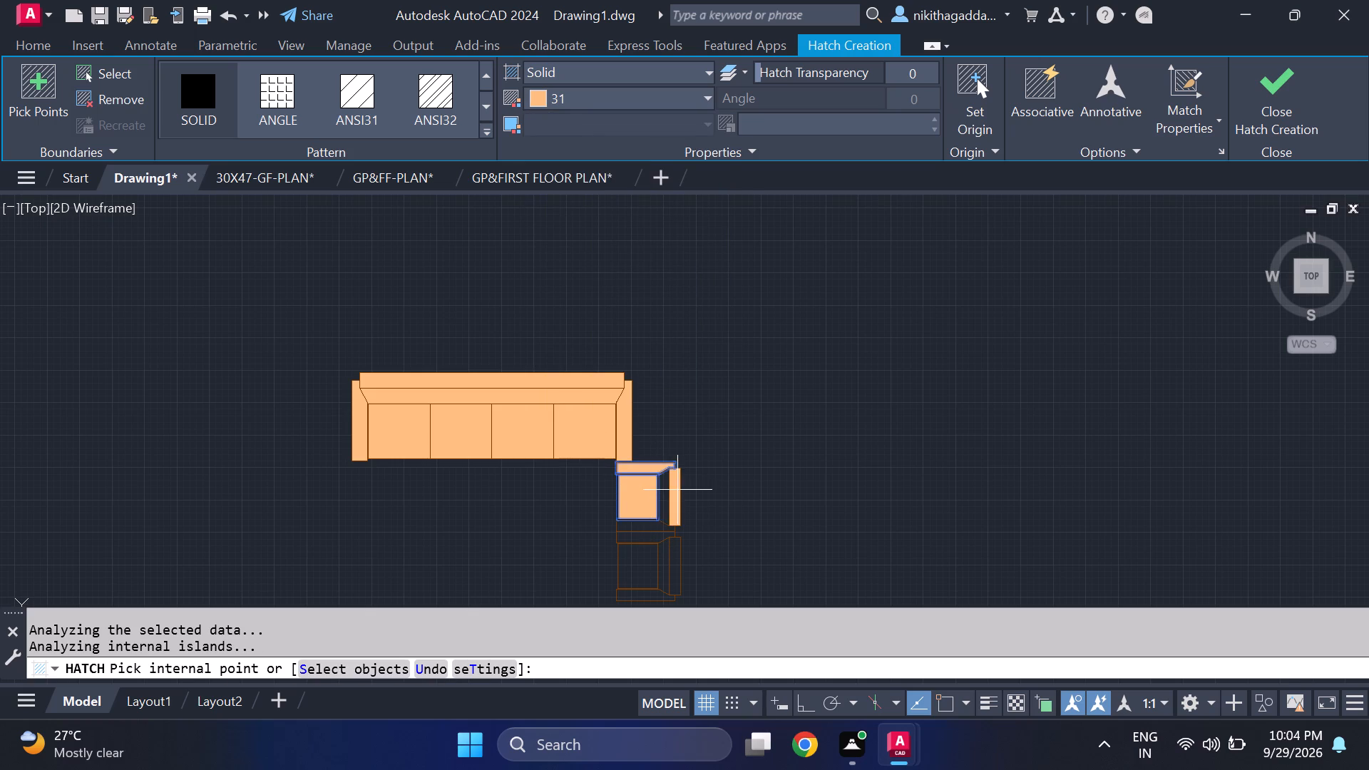
click(679, 490)
click(667, 496)
click(647, 525)
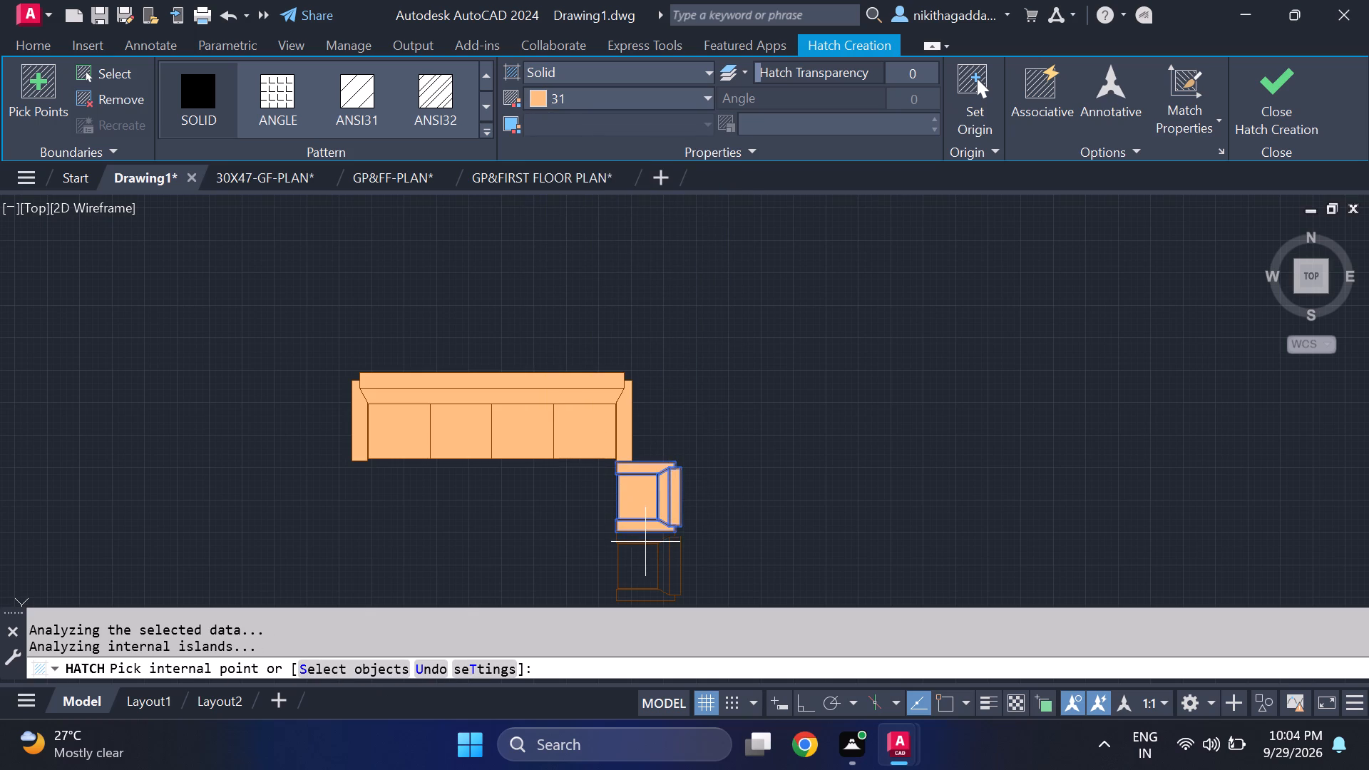
Fill all parts of the southern armchair with the same solid colour 31 hatch and finish the hatch.
click(646, 542)
click(665, 549)
click(672, 555)
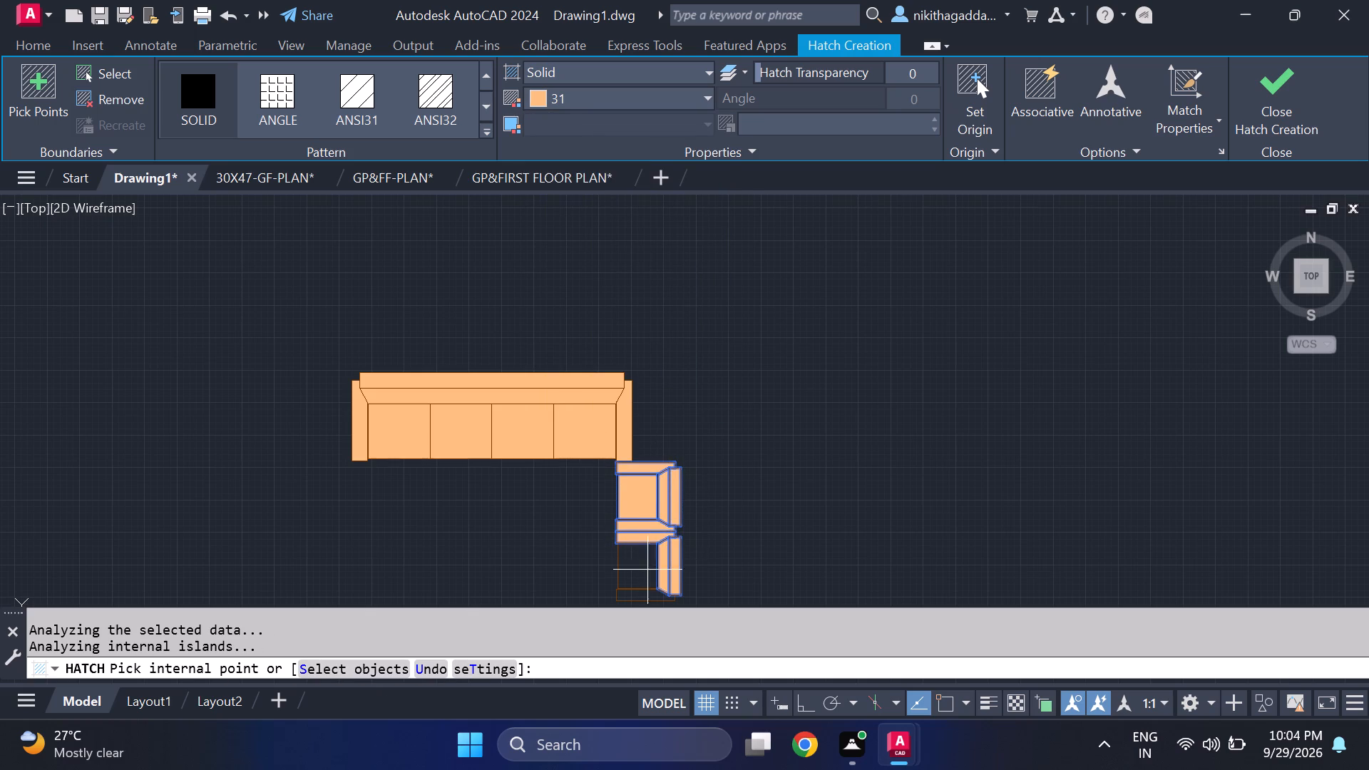
click(645, 570)
click(639, 593)
click(1261, 93)
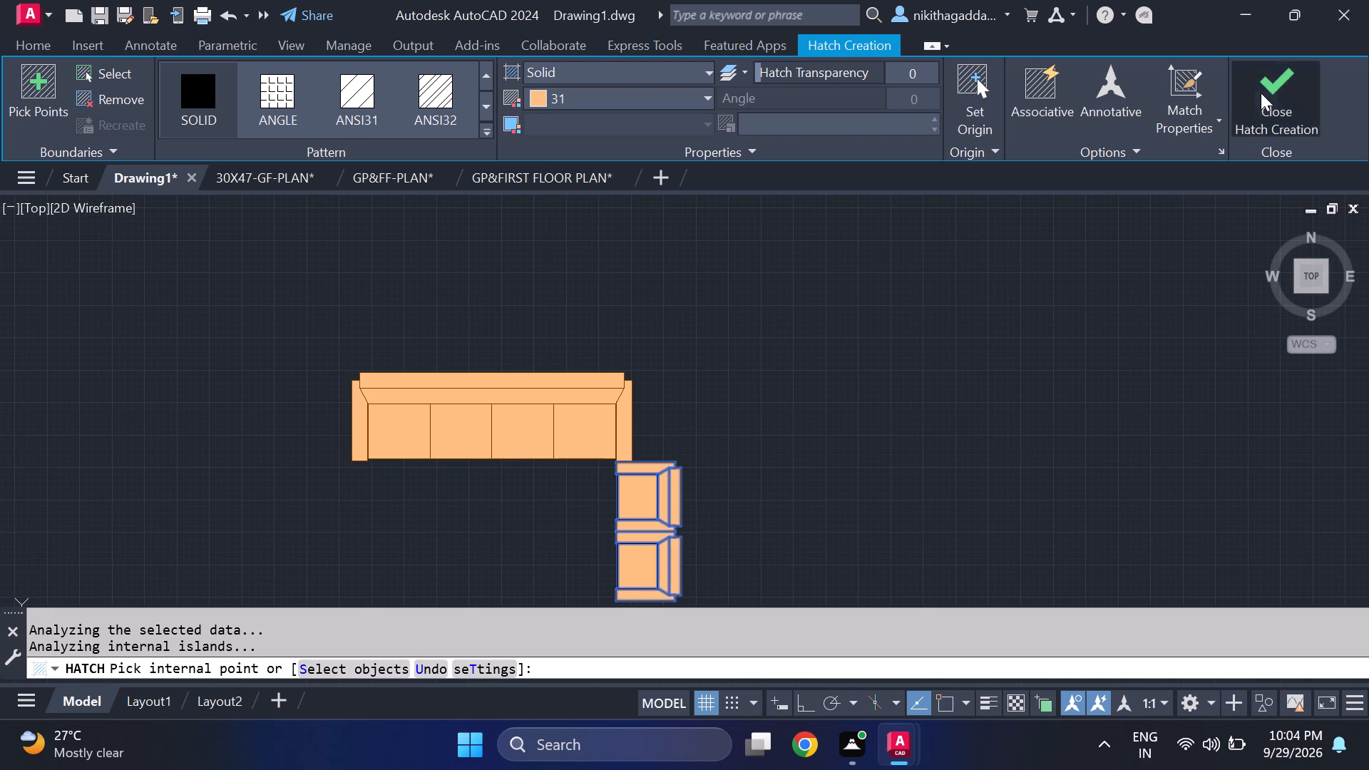
Move the filled sofa and armchair set by the sofa's southwest corner into the east room north of the staircase, with the sofa near its north wall.
scroll(759, 460, down, 4)
scroll(756, 469, up, 2)
middle_drag(729, 438, 729, 434)
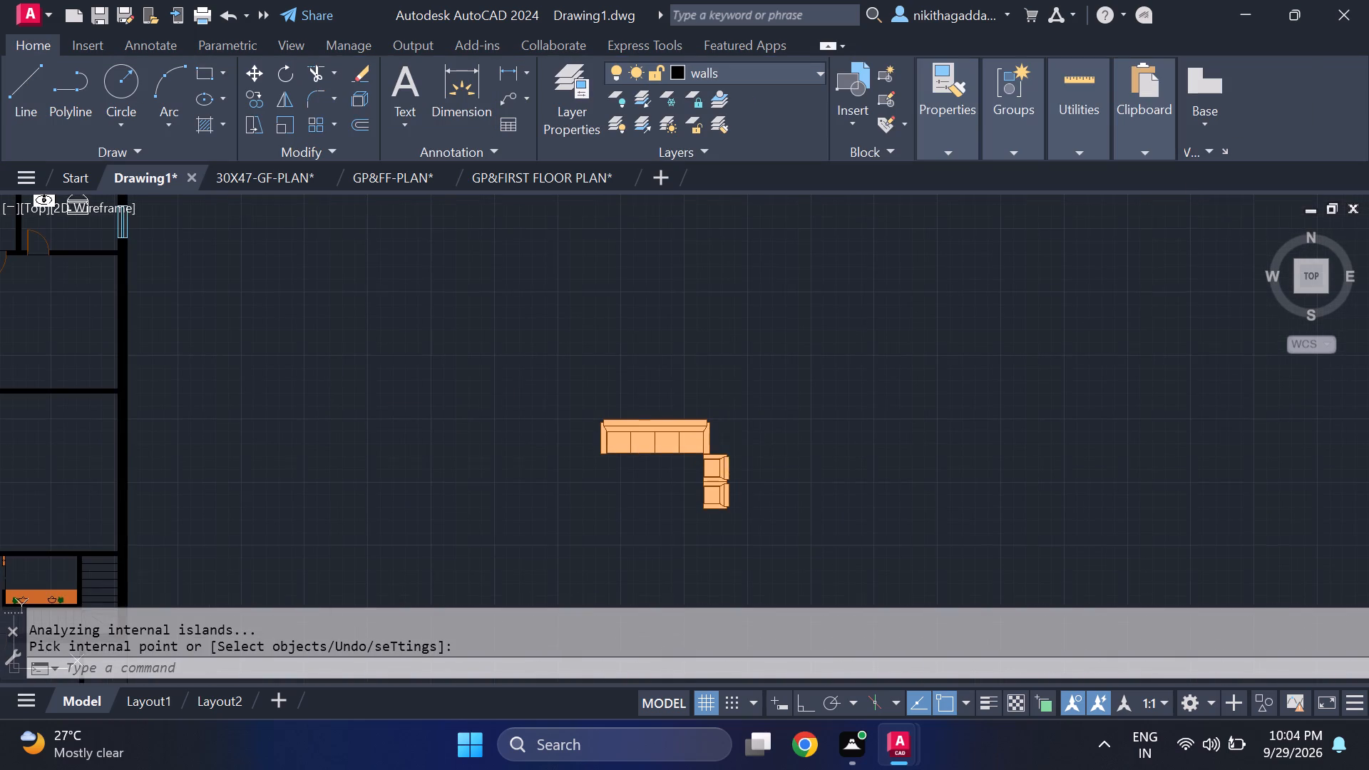
middle_drag(729, 434, 924, 356)
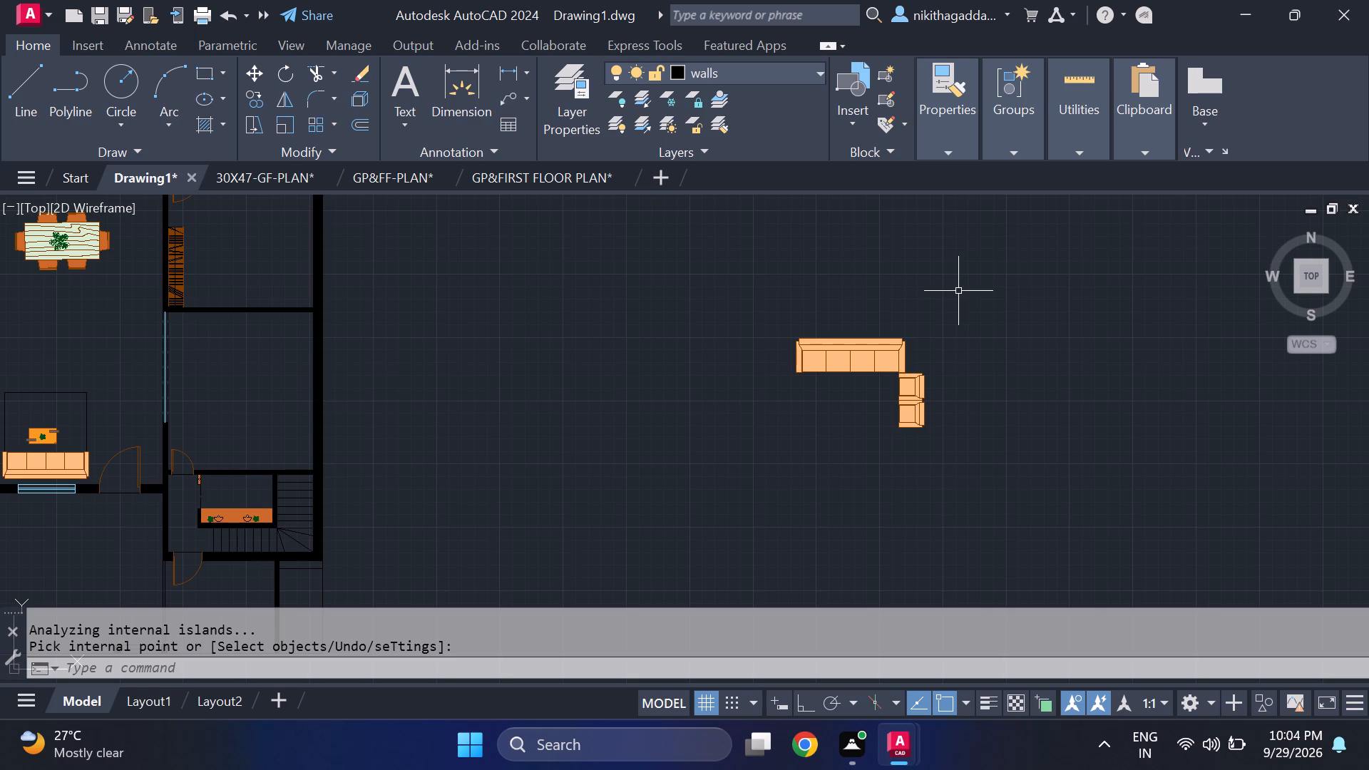
scroll(939, 329, up, 2)
click(990, 319)
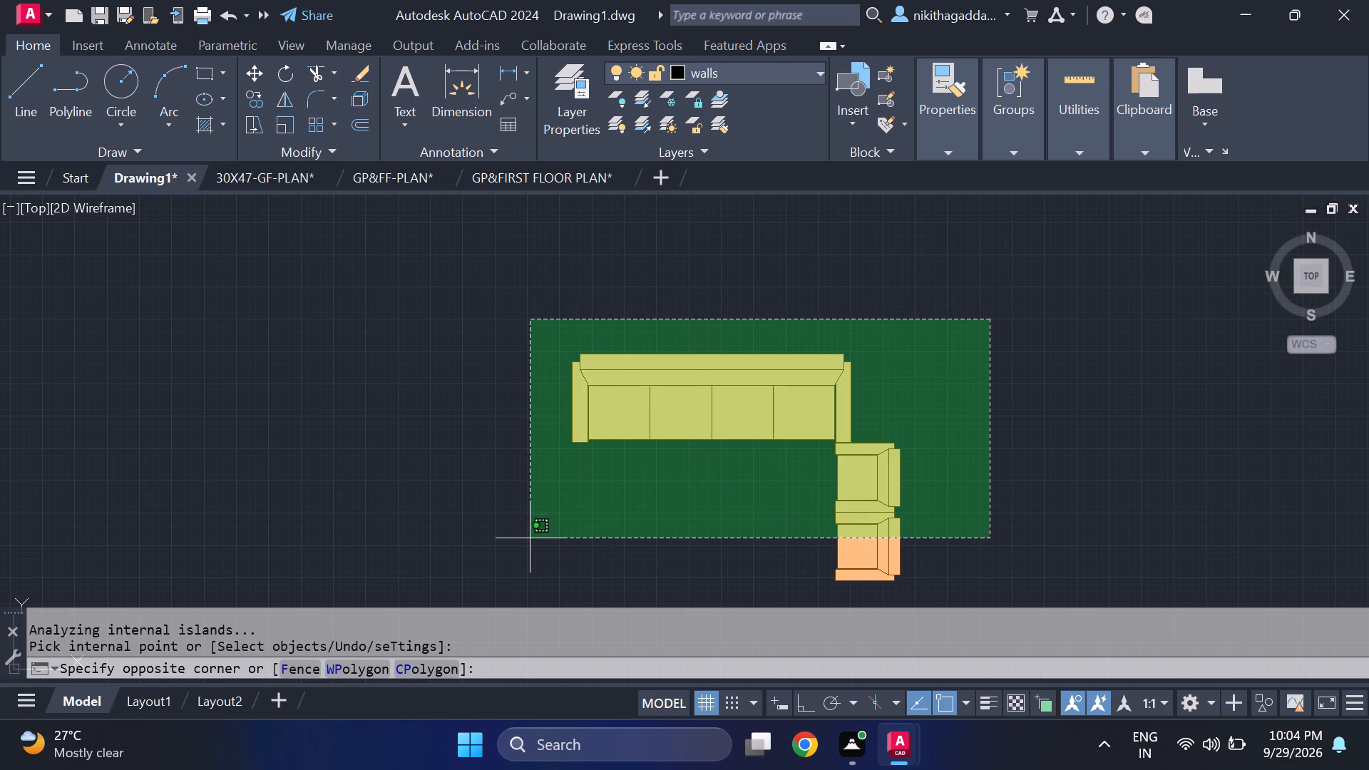
middle_drag(529, 539, 541, 506)
click(544, 557)
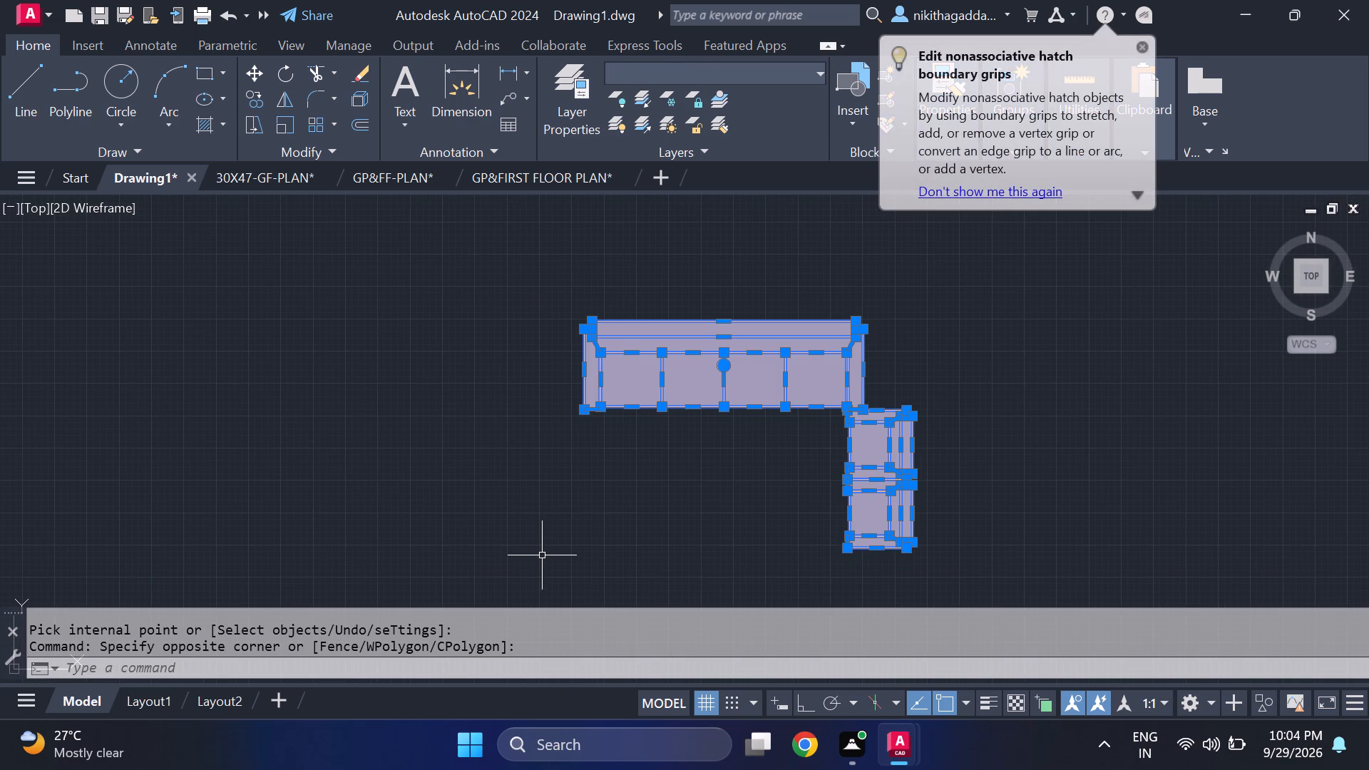
key(m)
key(Return)
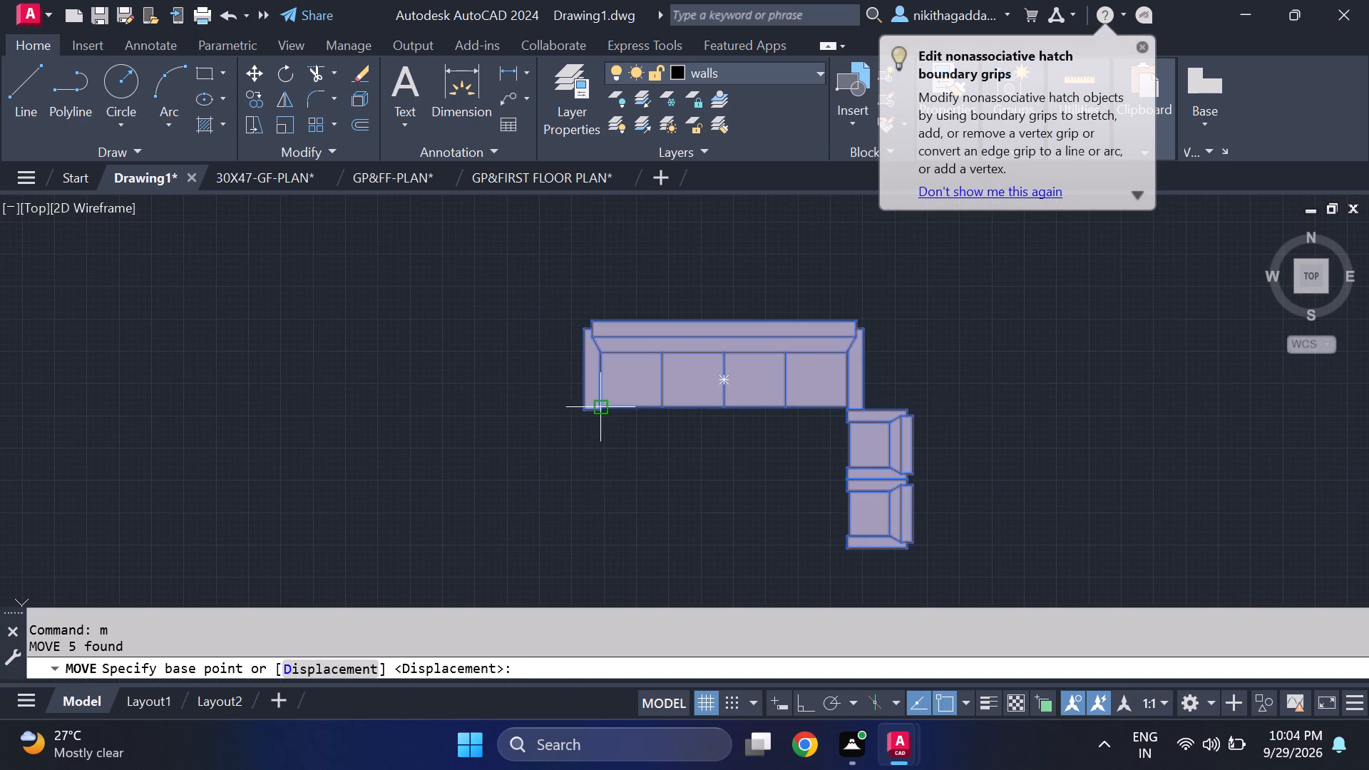
click(577, 409)
scroll(225, 382, down, 4)
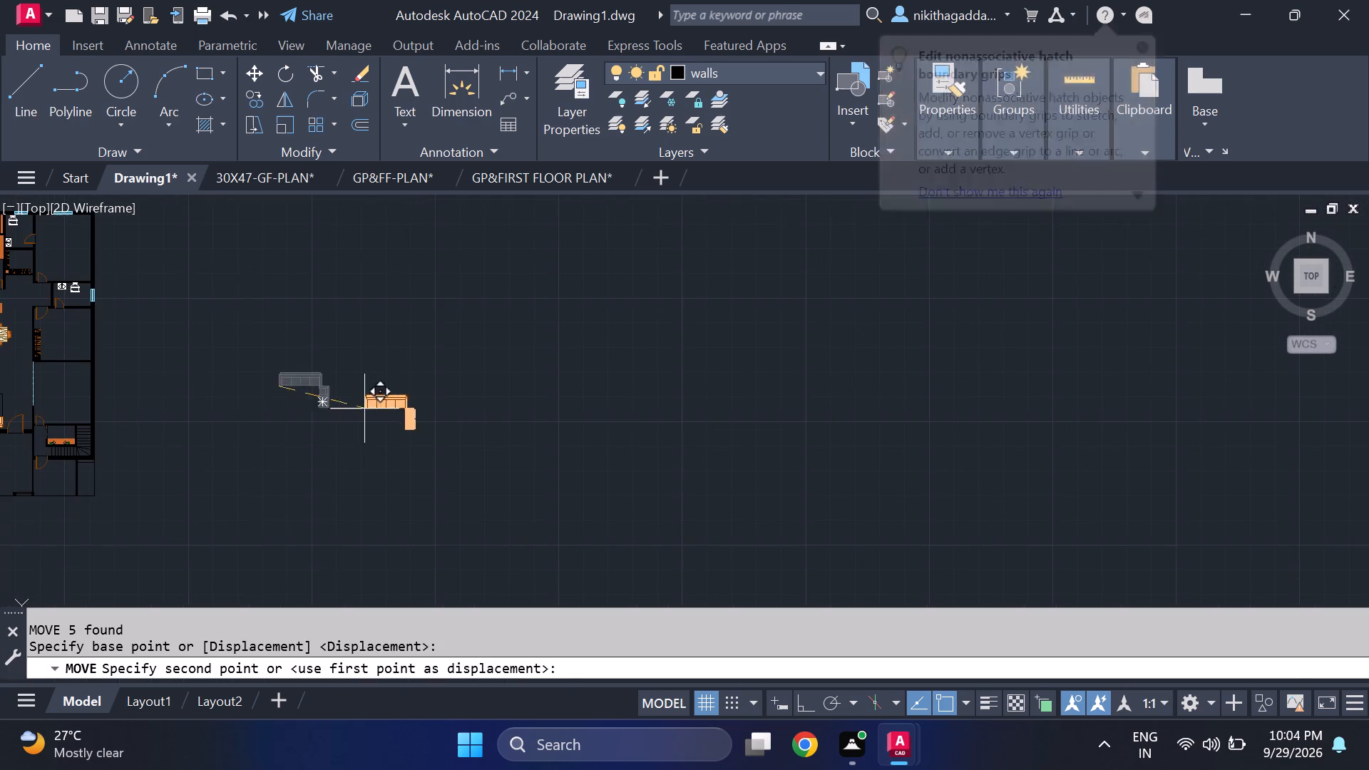
middle_drag(675, 437, 1217, 406)
scroll(616, 359, up, 3)
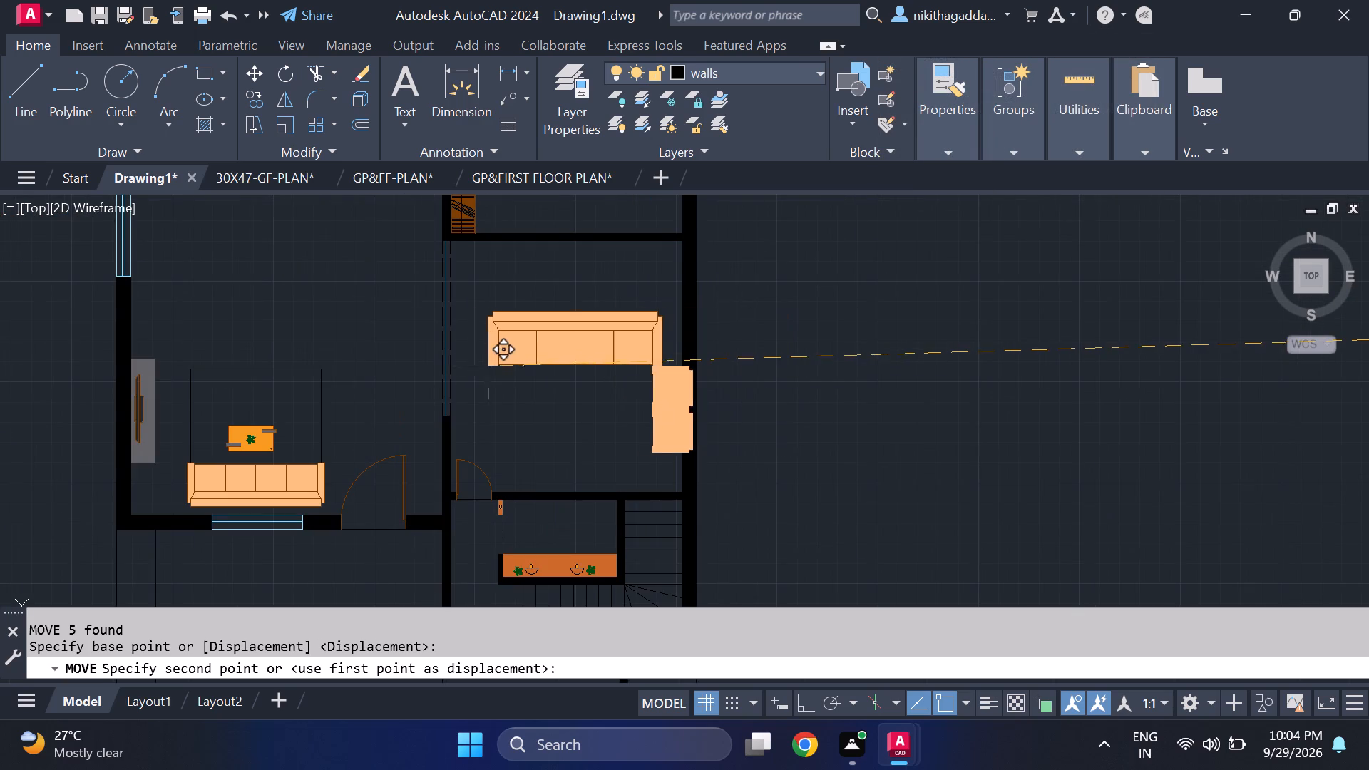
scroll(480, 342, up, 2)
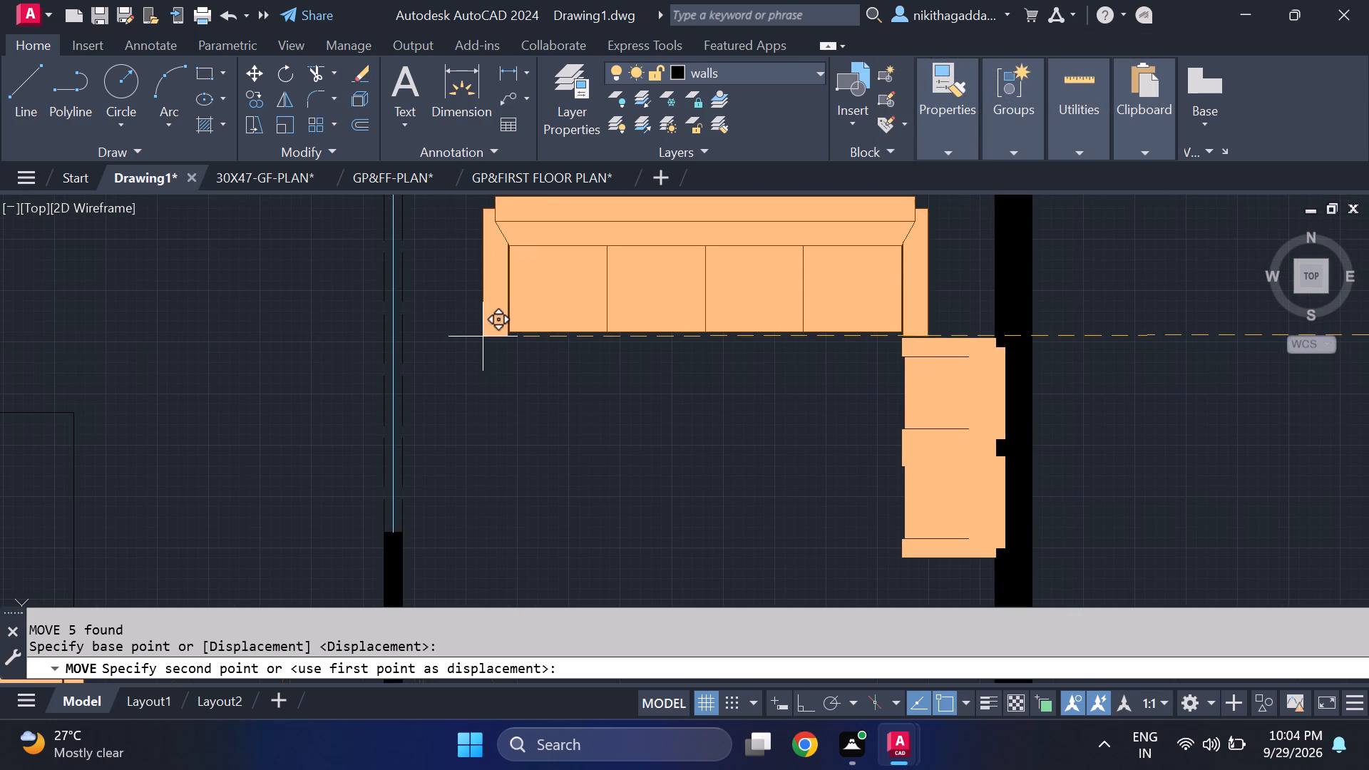
scroll(483, 337, down, 1)
middle_drag(483, 337, 486, 460)
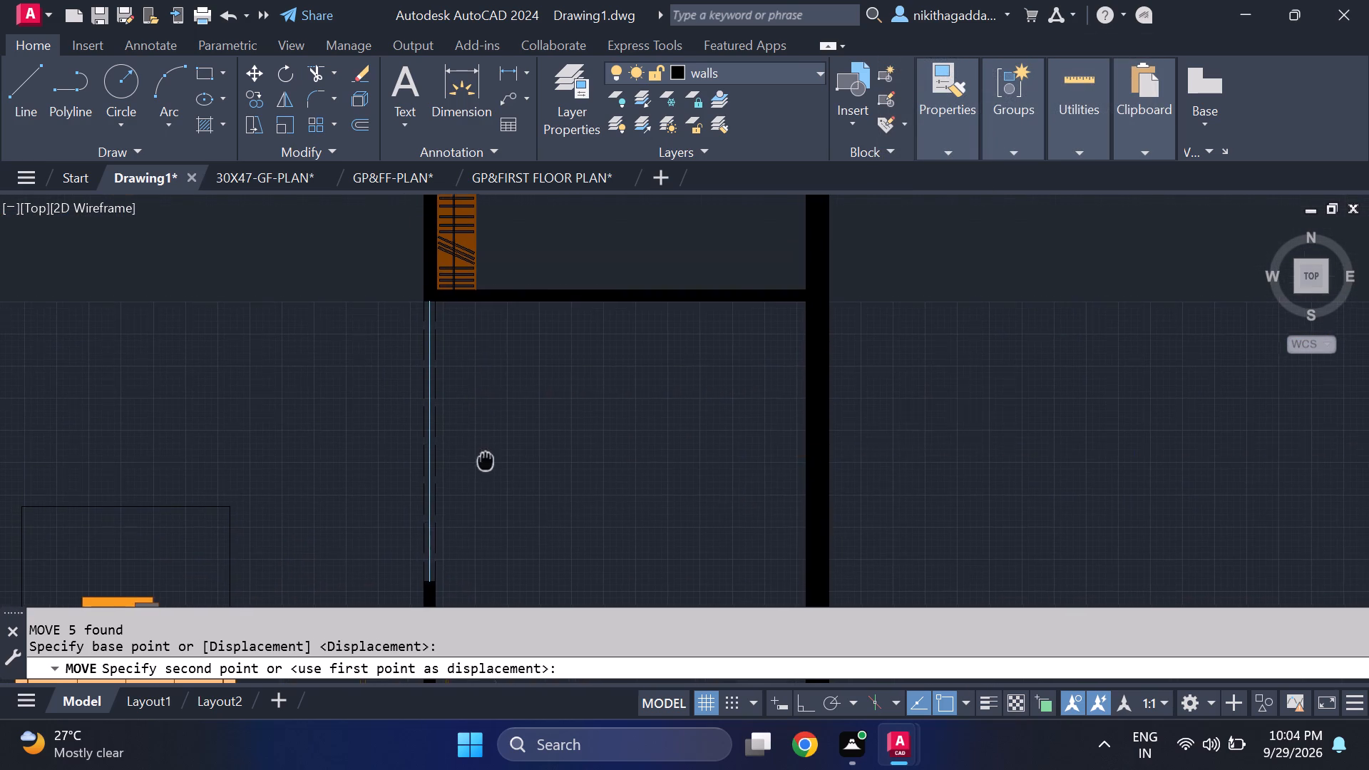
middle_drag(486, 460, 487, 460)
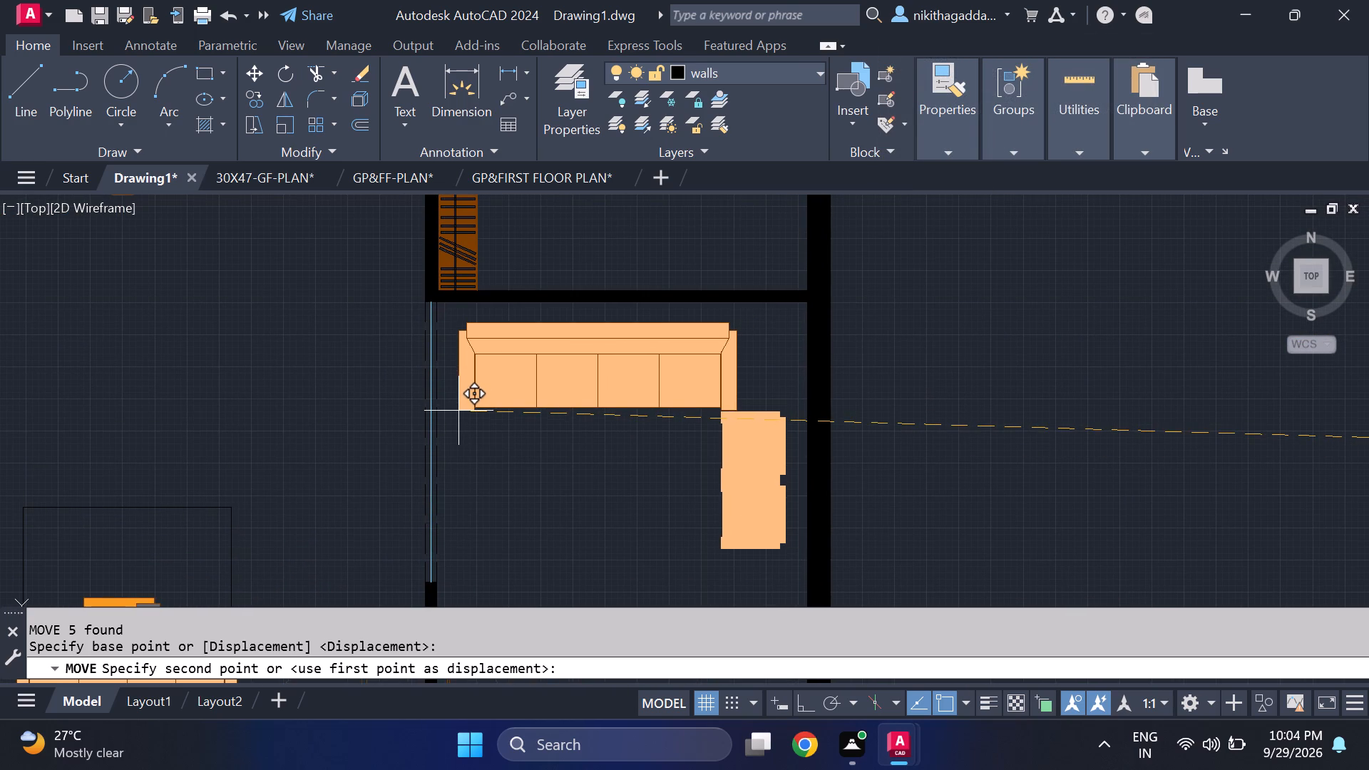
click(461, 416)
Reset the current drawing colour to ByLayer.
scroll(698, 450, down, 3)
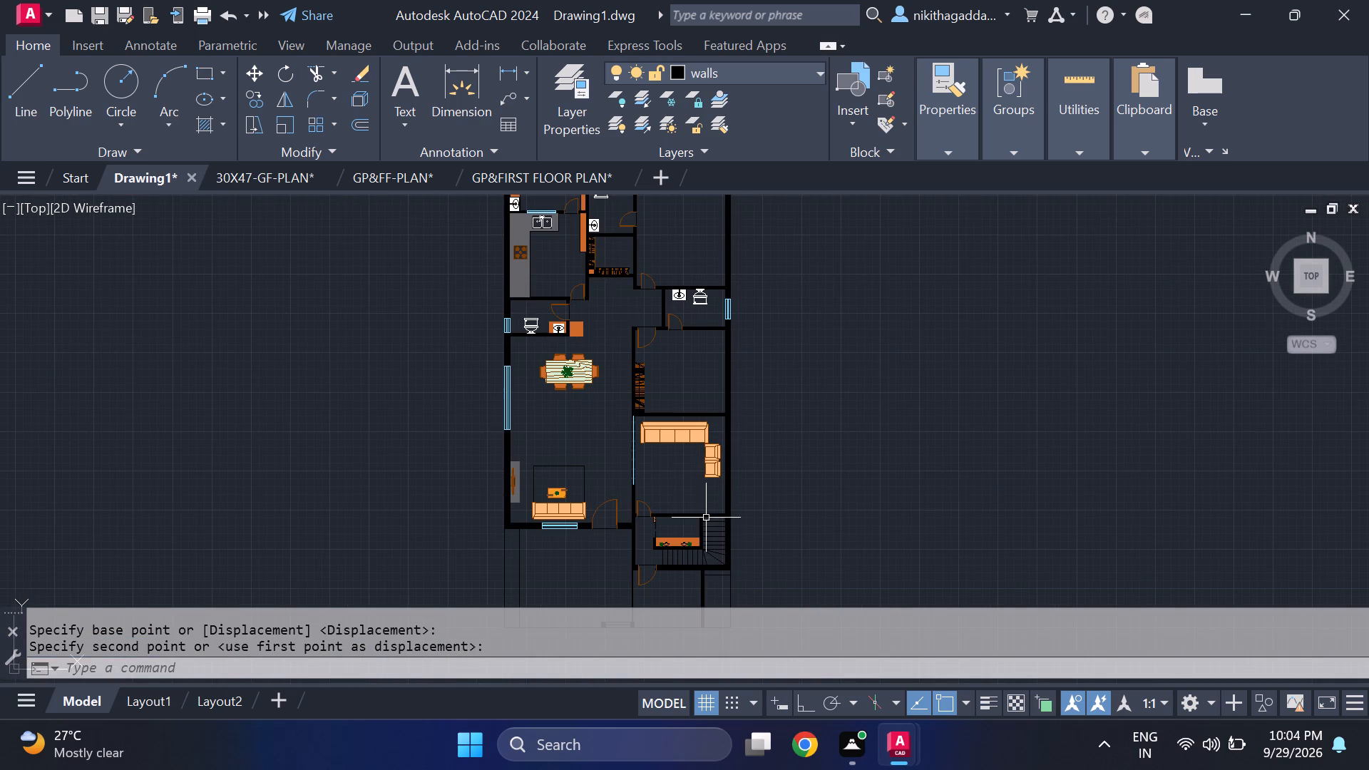
middle_drag(687, 488, 823, 466)
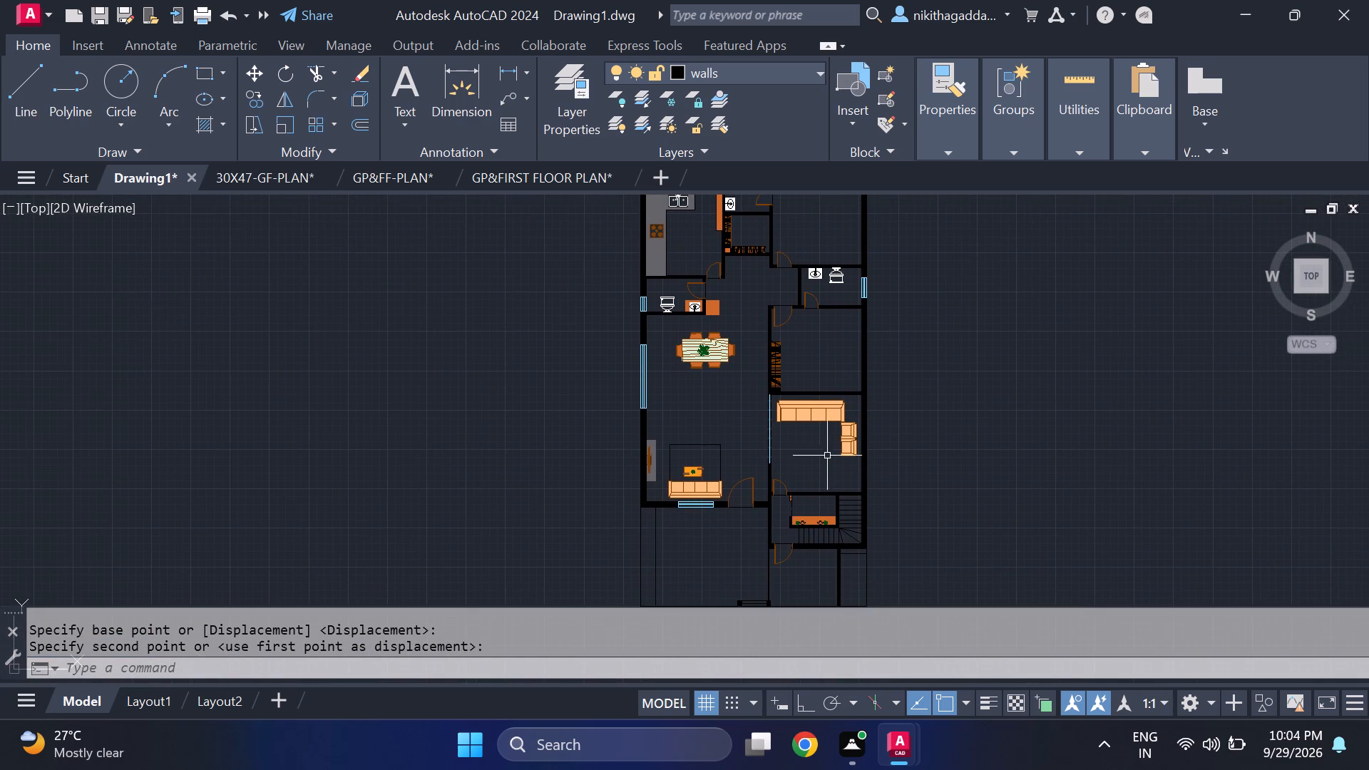
scroll(824, 447, up, 2)
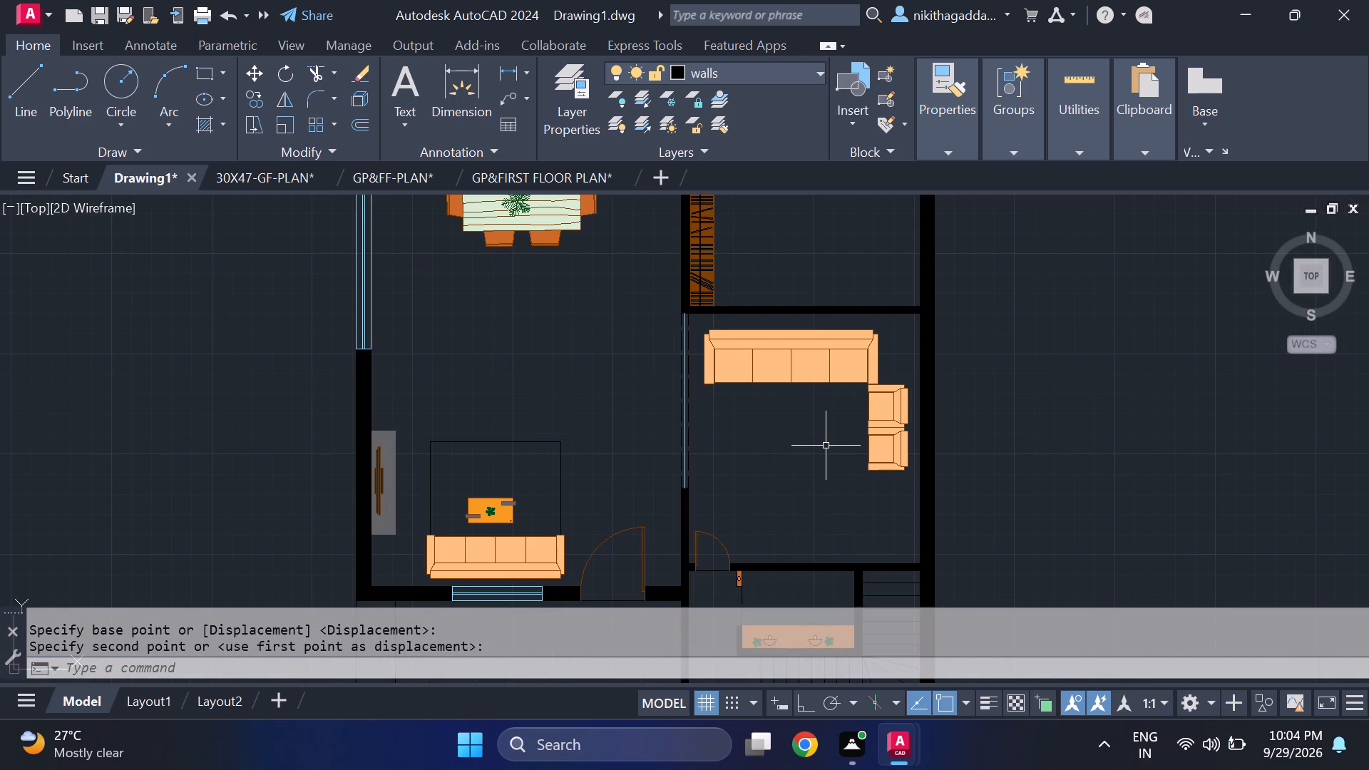
text(color)
key(Return)
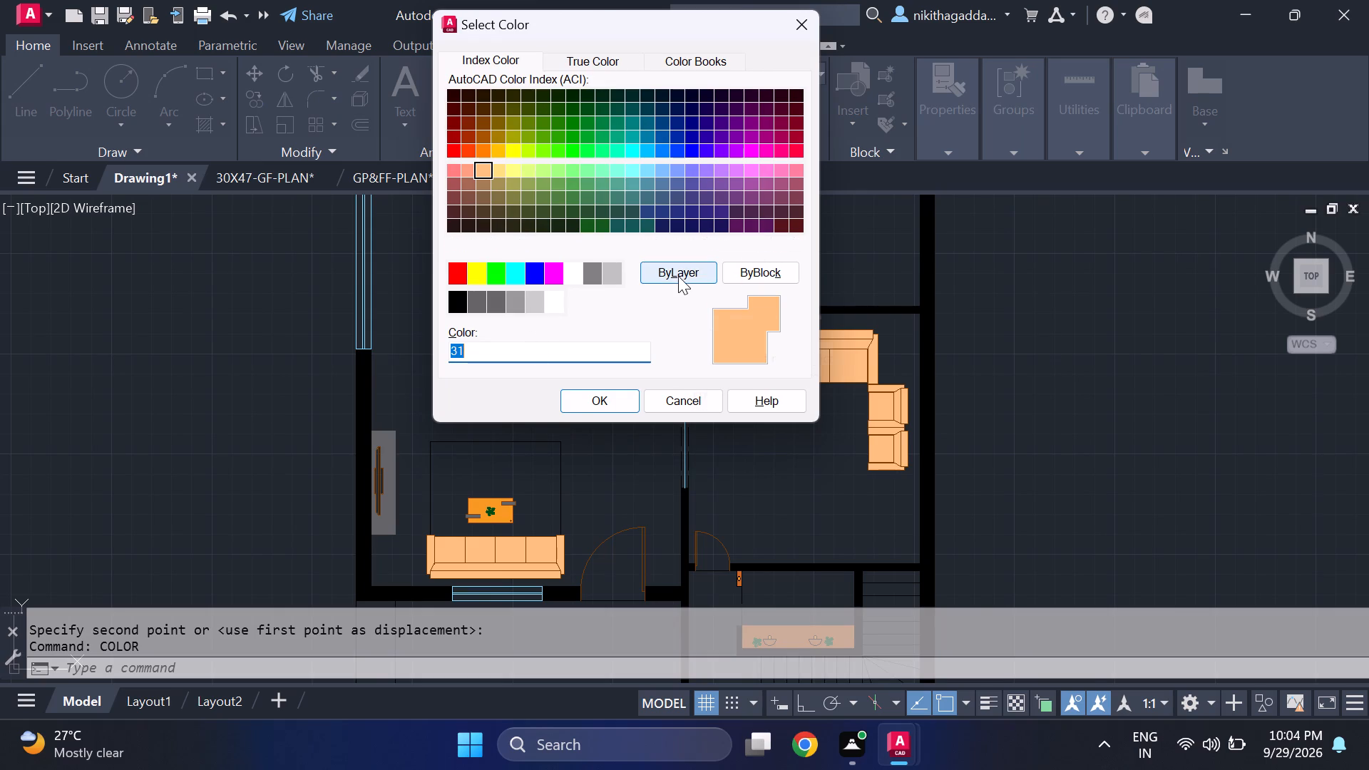
click(678, 276)
click(602, 404)
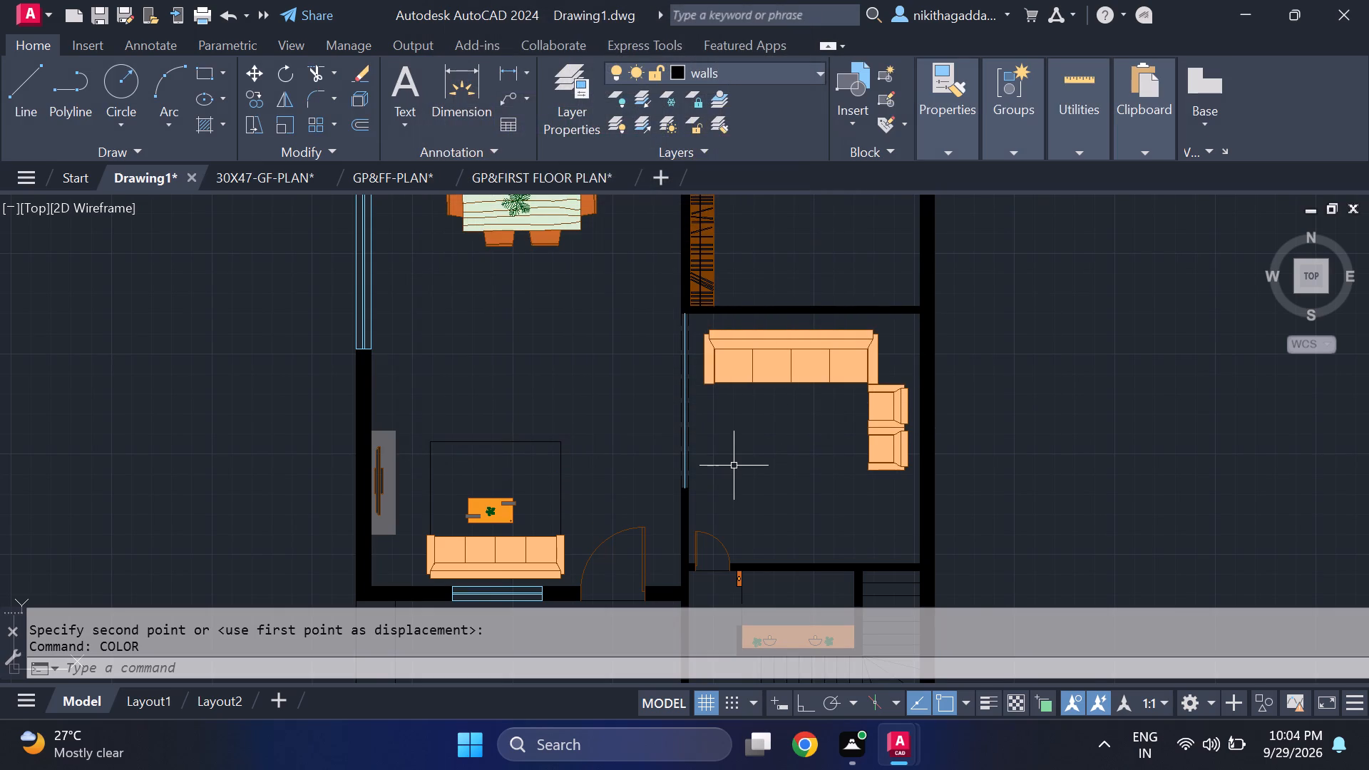
Draw a circle of about 1'-1" radius in the open floor between the moved sofa and armchairs.
key(c)
key(Return)
scroll(819, 540, up, 1)
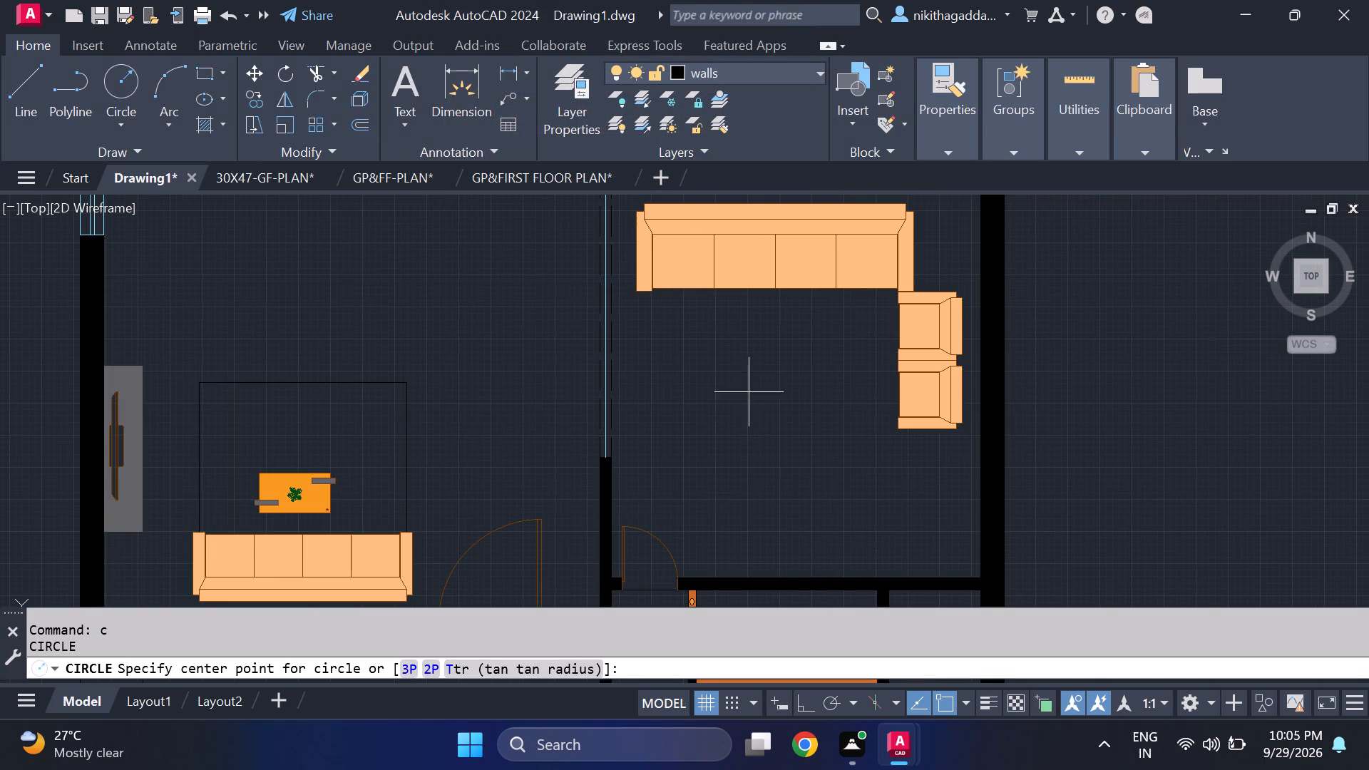
click(766, 371)
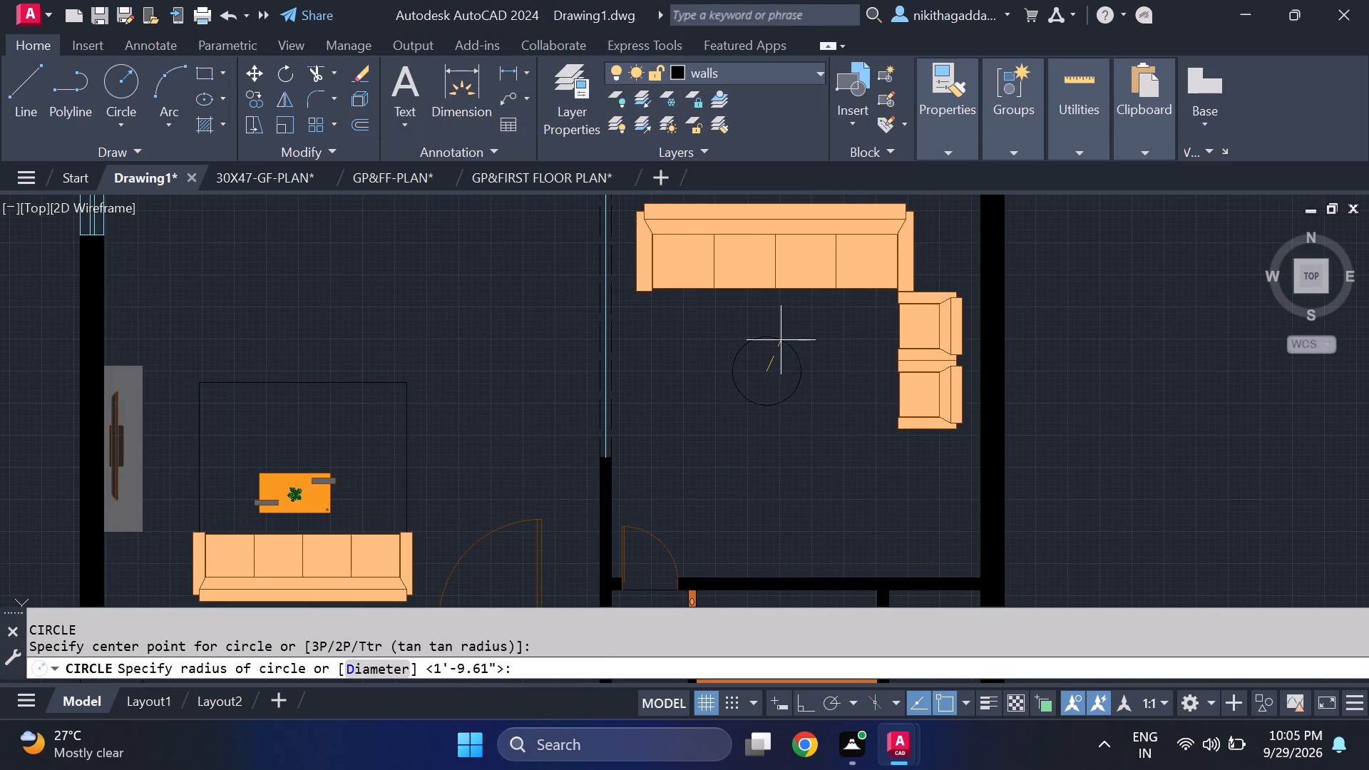
click(781, 342)
Draw a smaller concentric circle inside the circle in front of the sofa.
scroll(775, 391, up, 2)
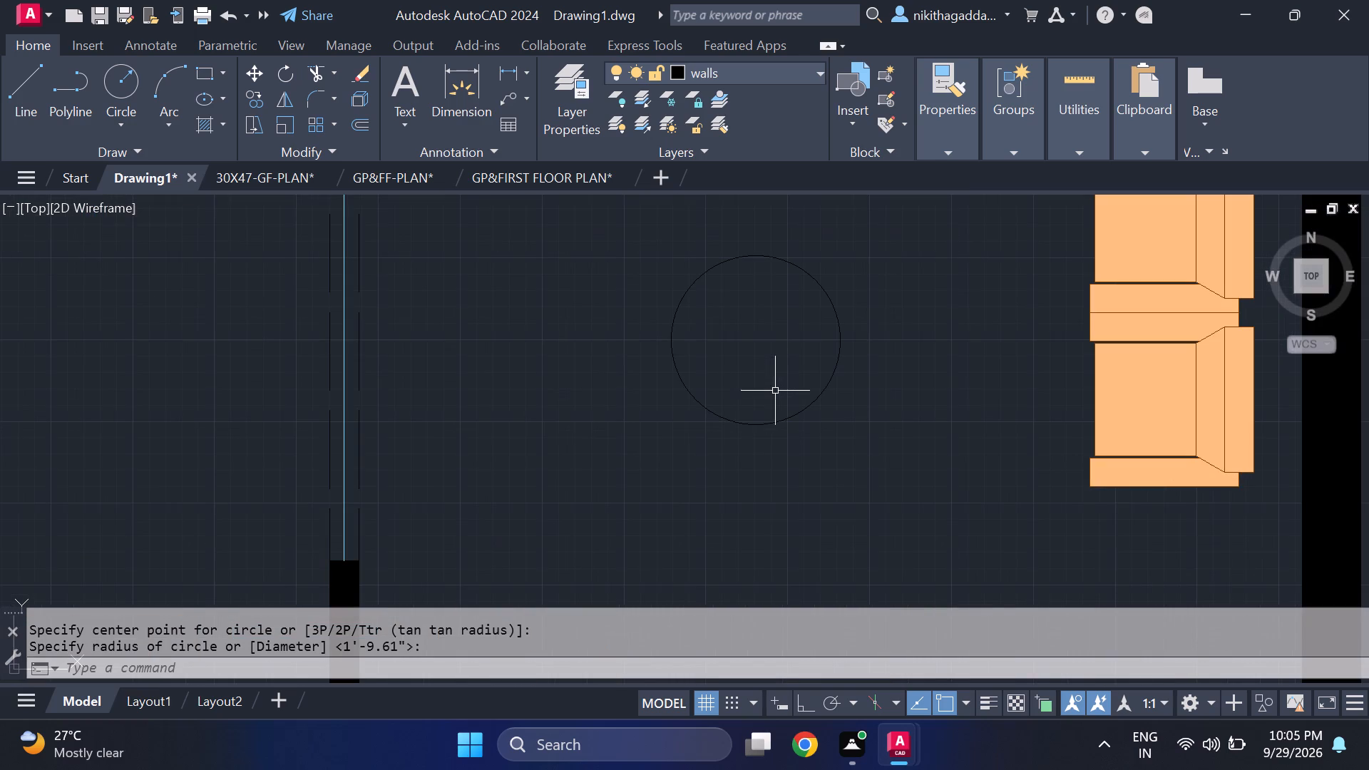
key(c)
key(Return)
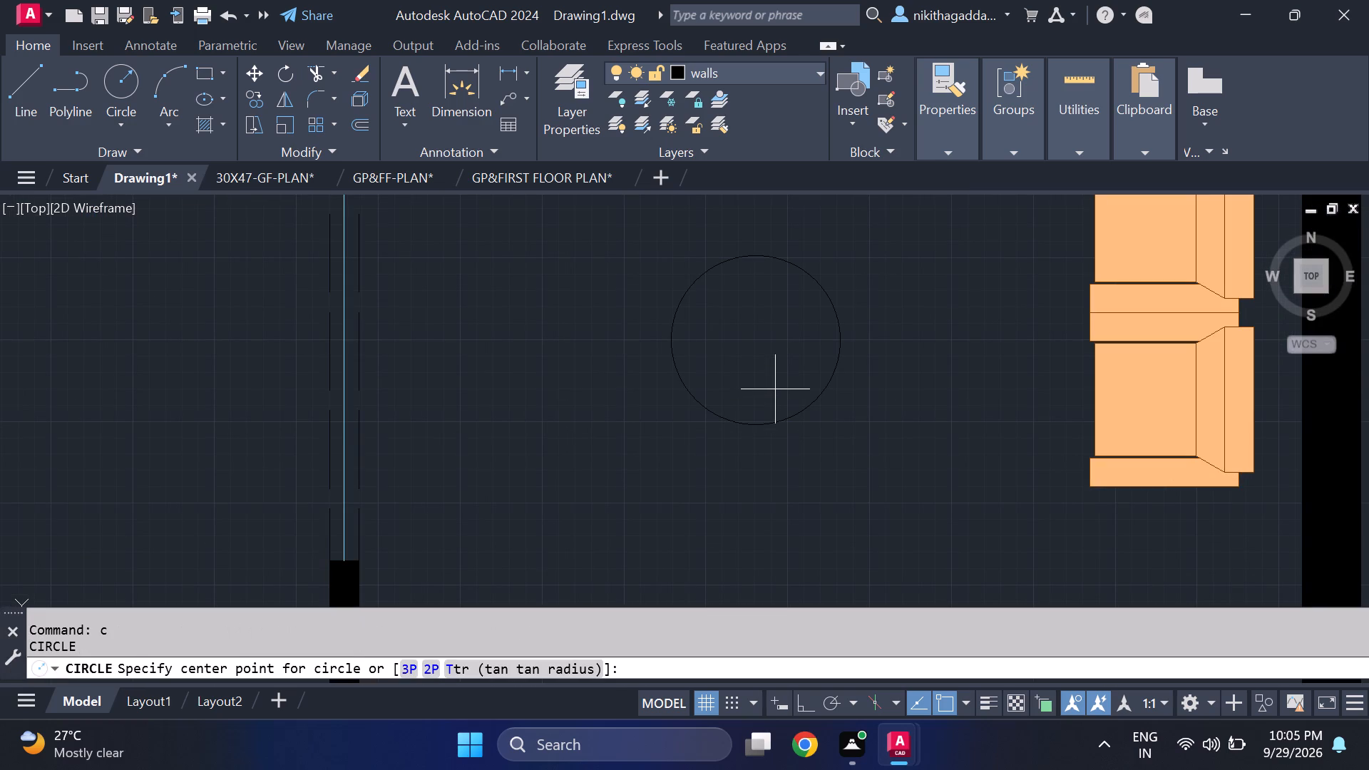
scroll(757, 337, down, 3)
scroll(757, 337, up, 2)
scroll(757, 337, down, 5)
click(757, 337)
scroll(758, 336, up, 7)
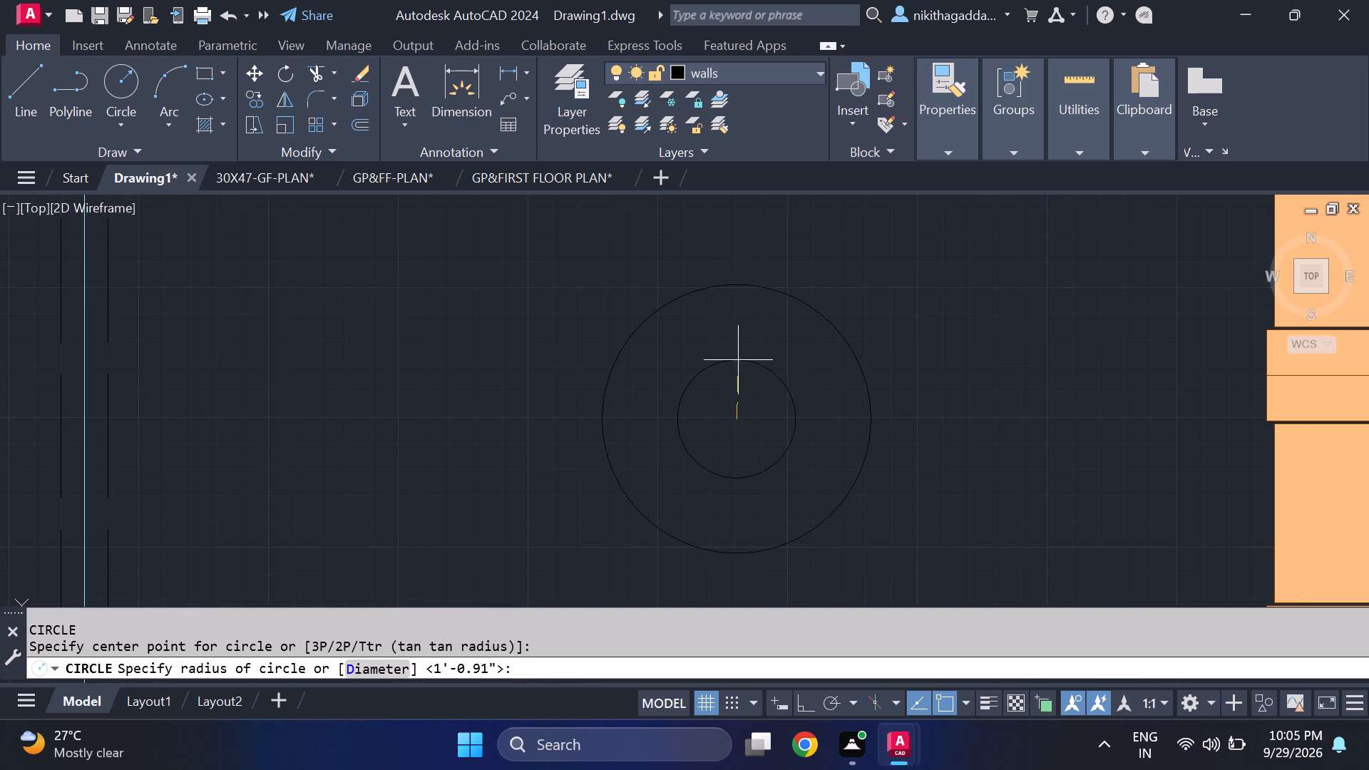
click(732, 374)
scroll(744, 434, down, 5)
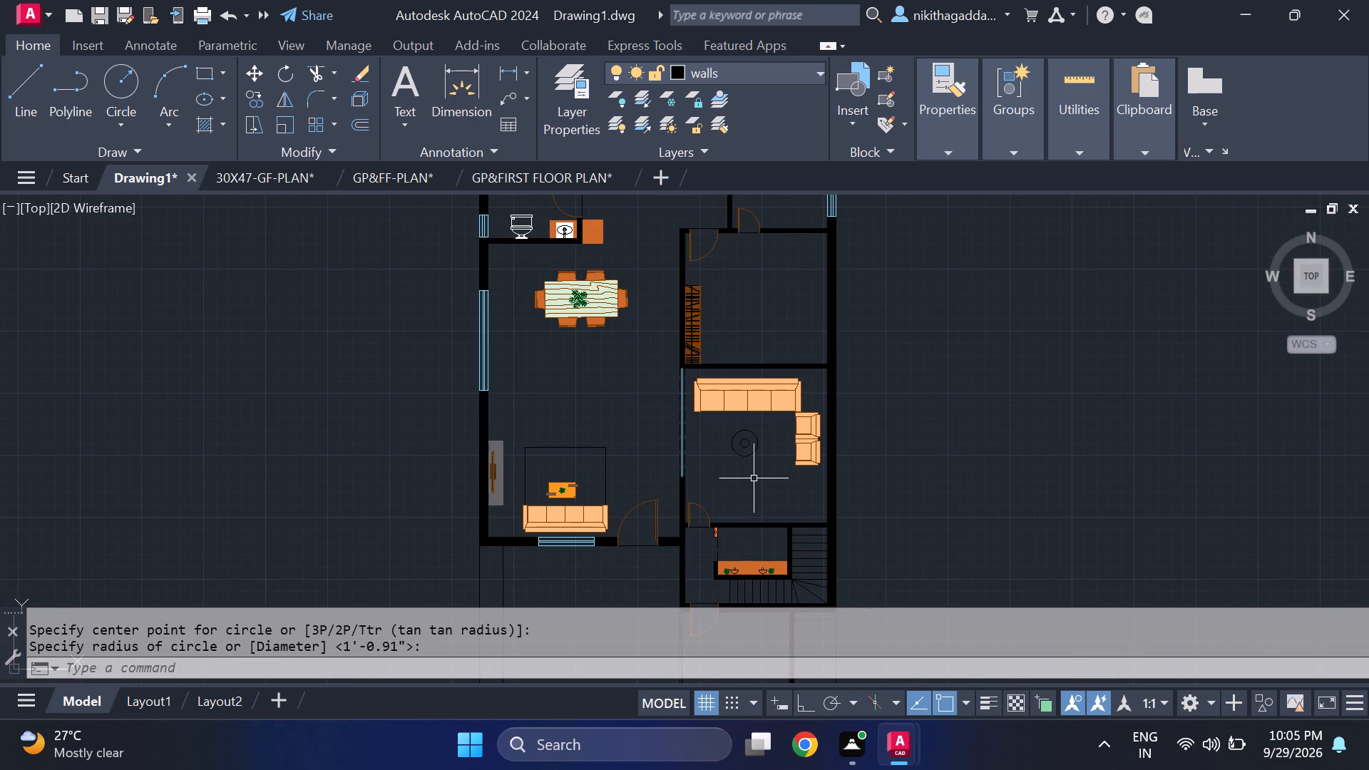
Fill the ring between the two concentric circles in the east room with a solid hatch in colour 205,105,40.
scroll(721, 428, up, 2)
scroll(769, 482, up, 2)
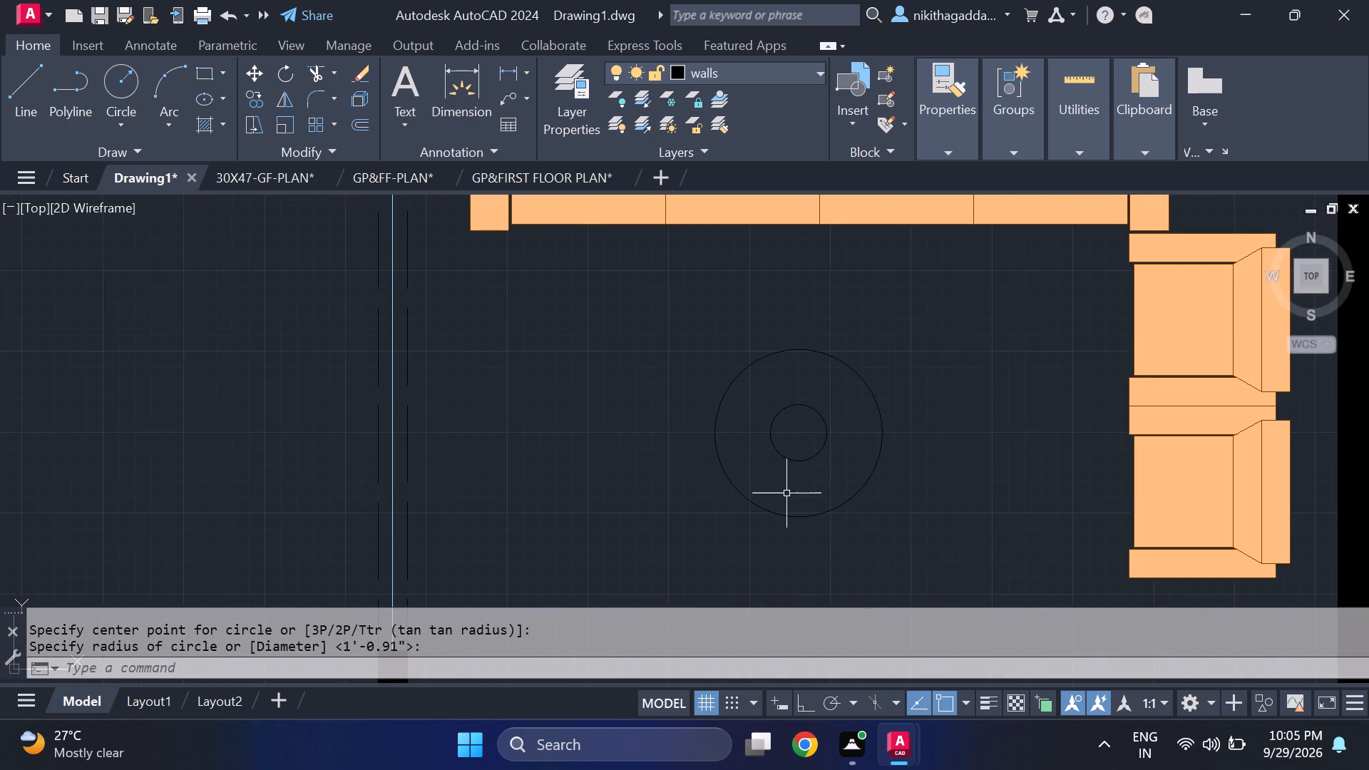
text(hatch)
key(Return)
click(642, 102)
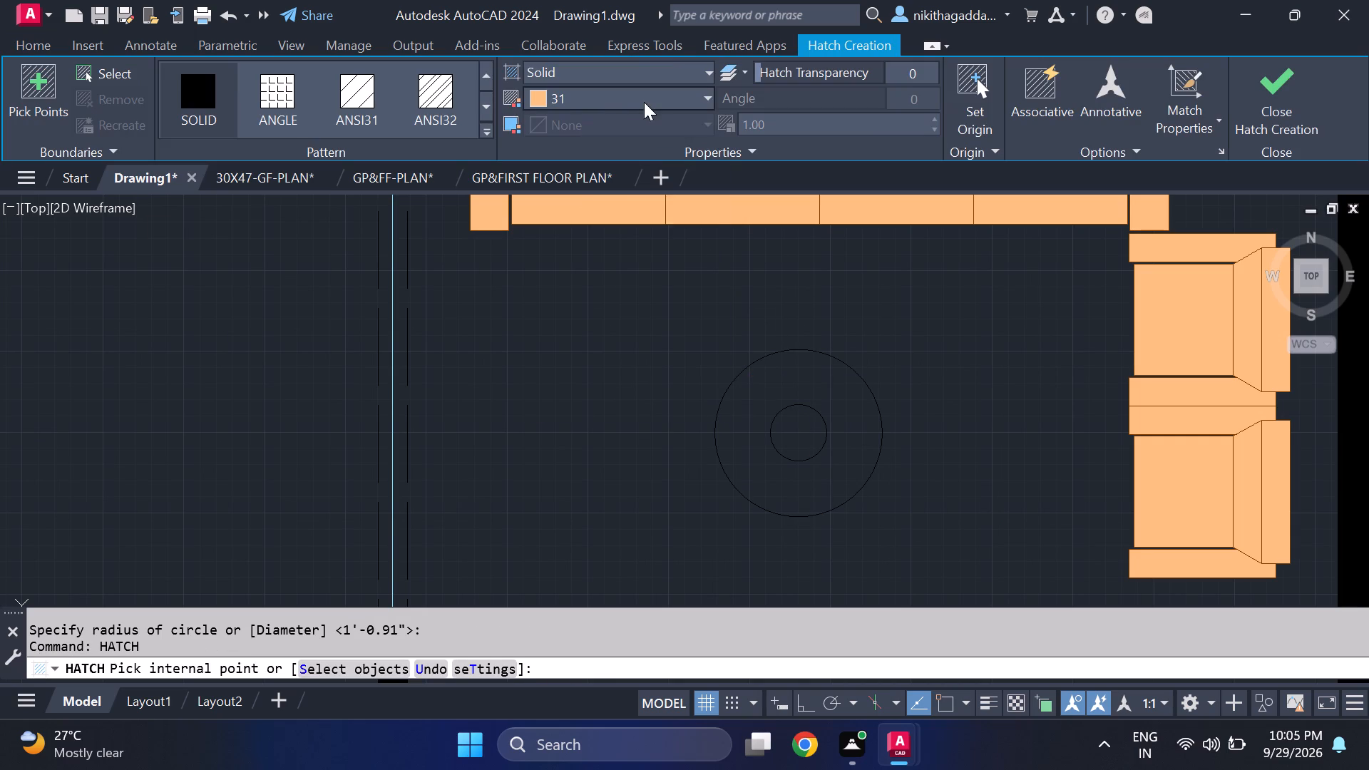
click(588, 198)
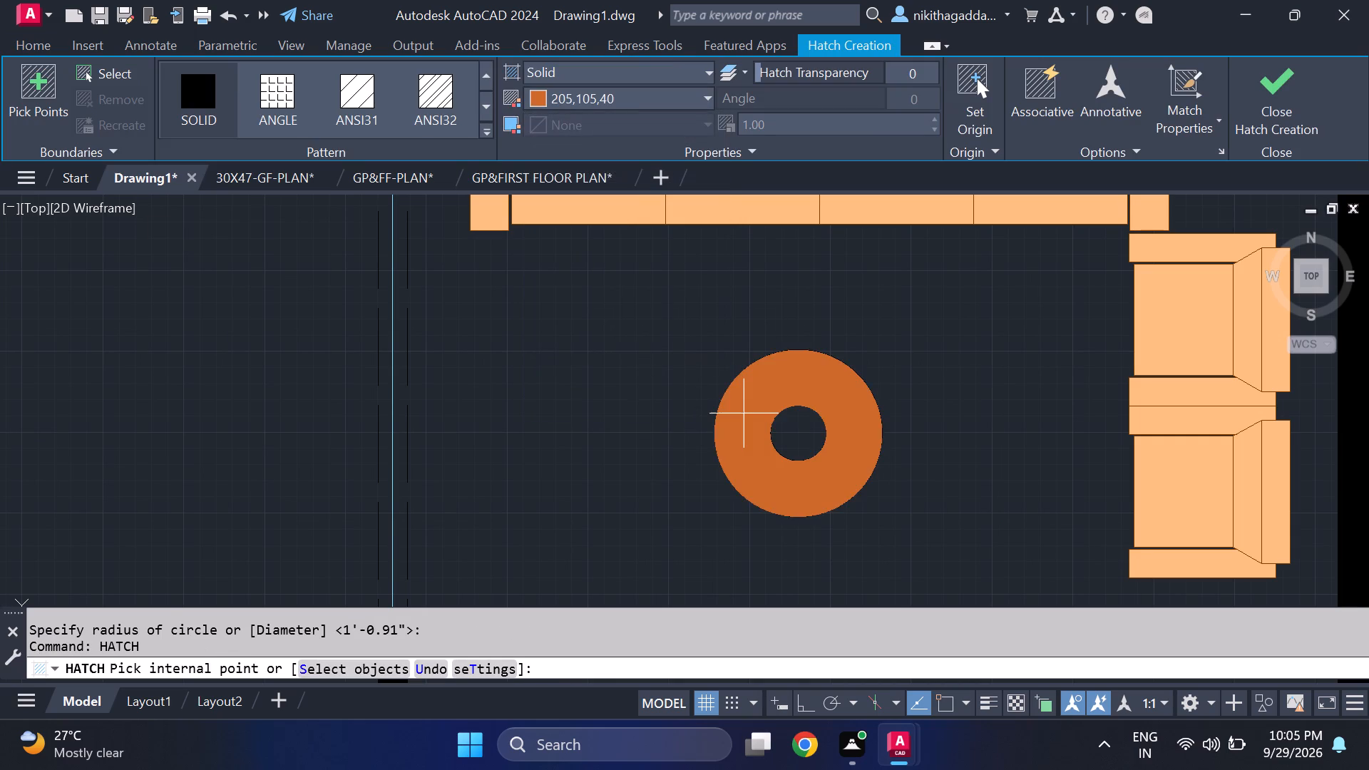
click(744, 414)
click(1304, 103)
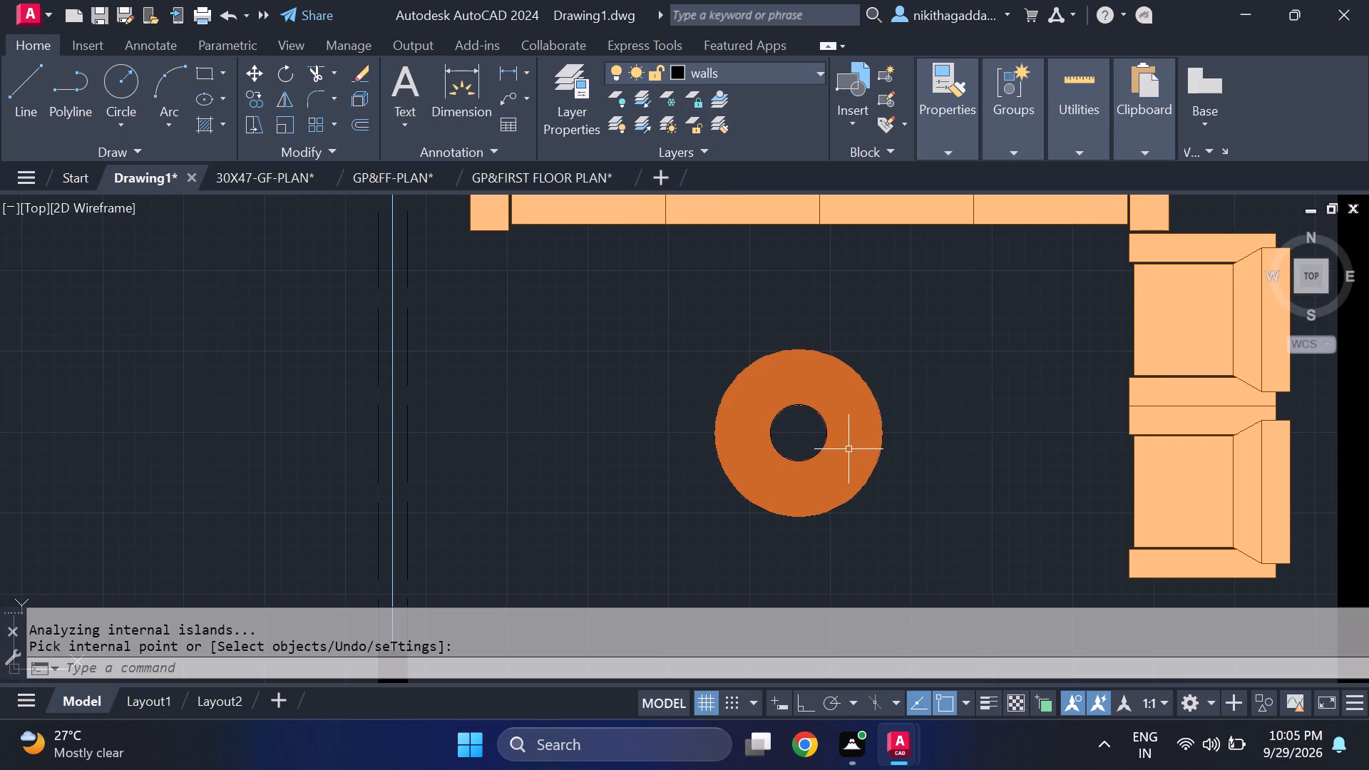
Copy the plant from its centre on the dining table to the centre of the round table in the east room.
scroll(848, 458, down, 5)
scroll(852, 488, up, 2)
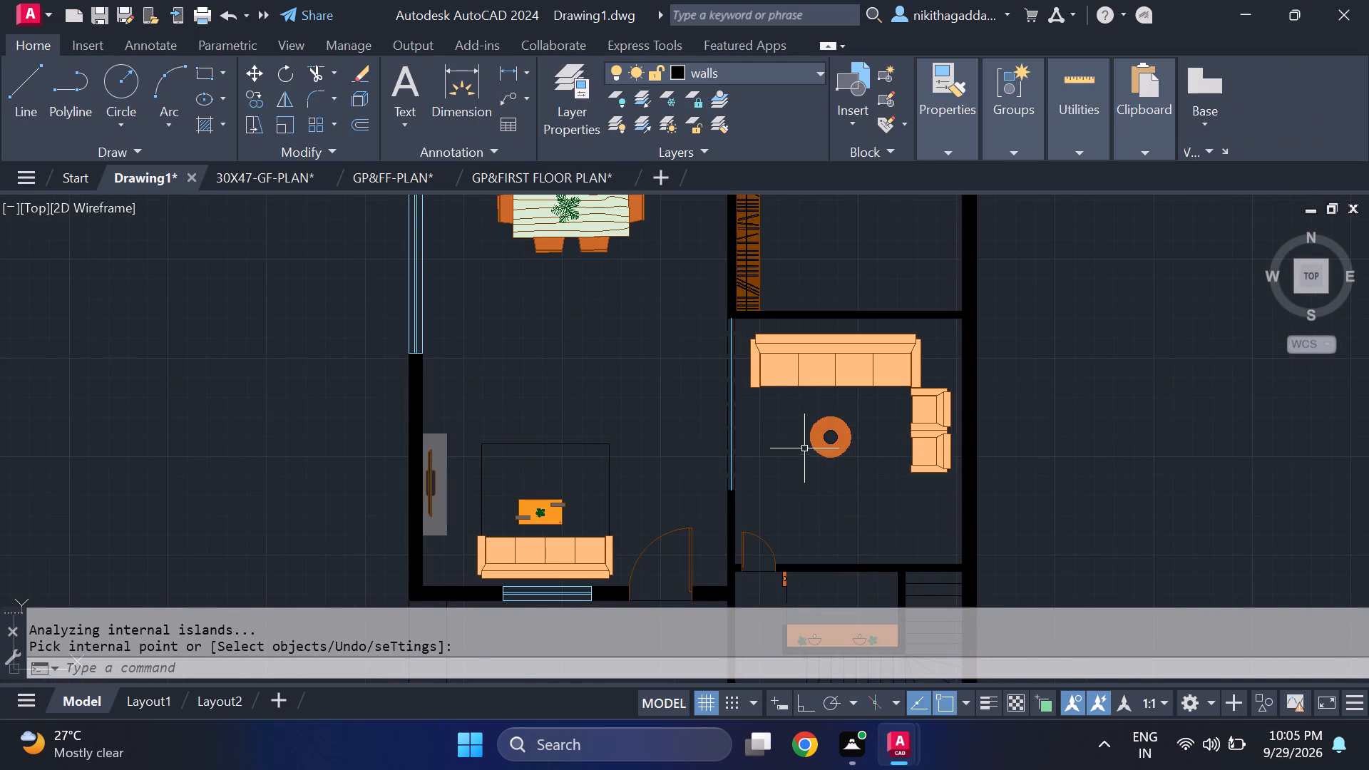
scroll(826, 446, up, 2)
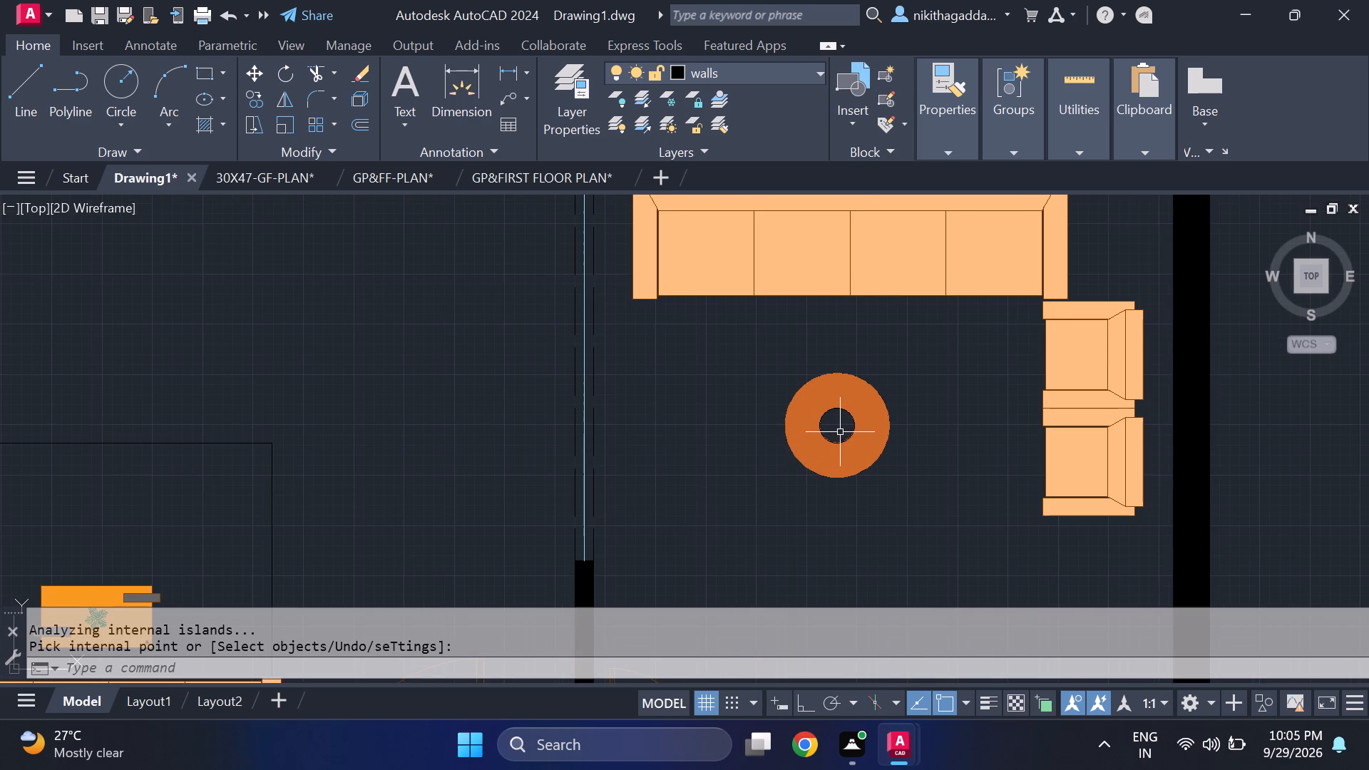
scroll(844, 419, up, 3)
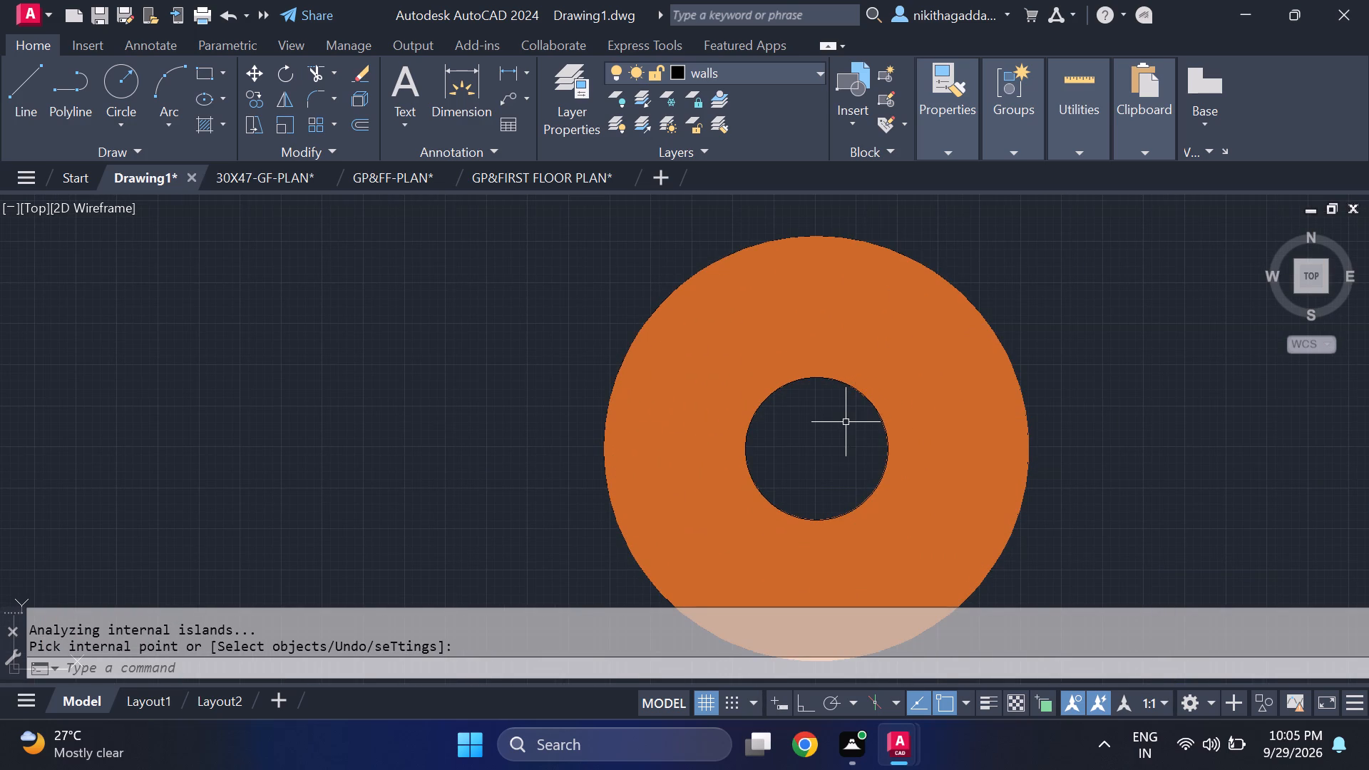
scroll(842, 401, down, 5)
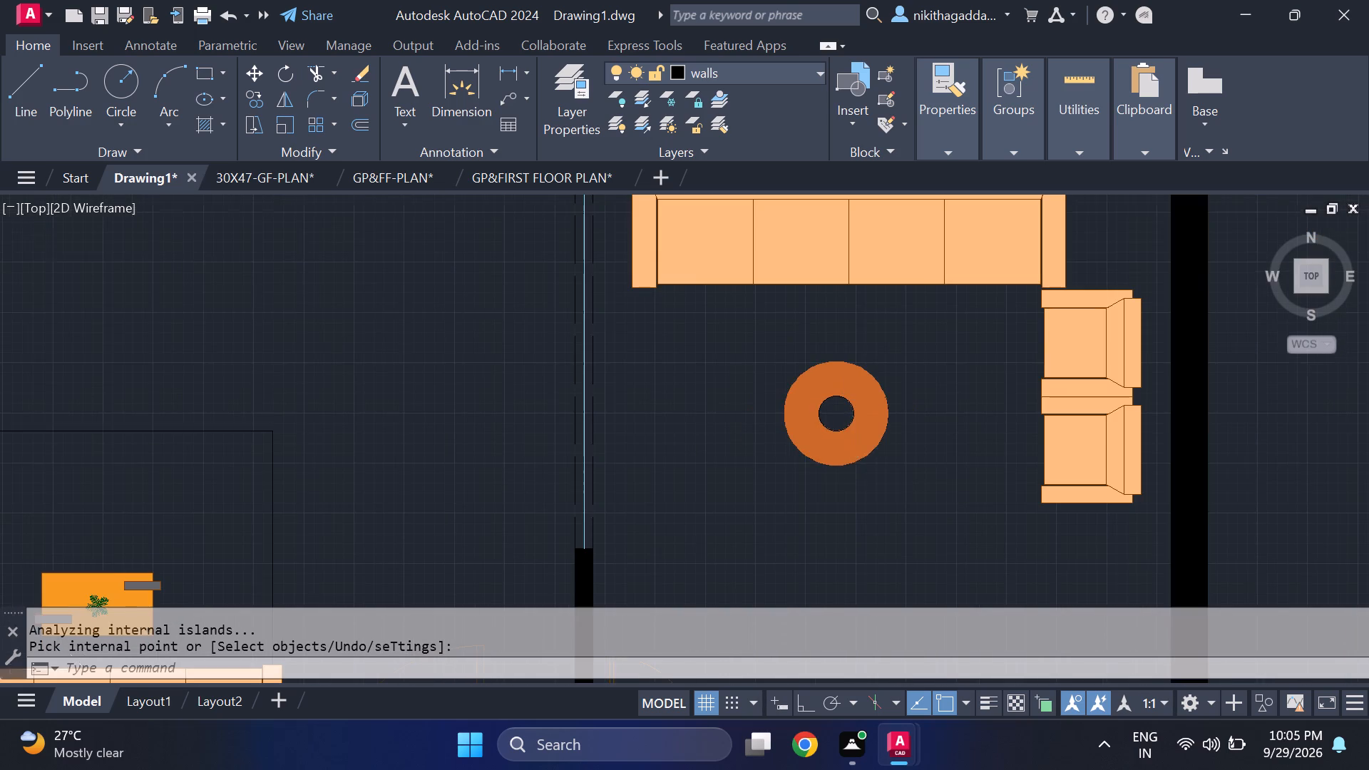
scroll(855, 454, down, 2)
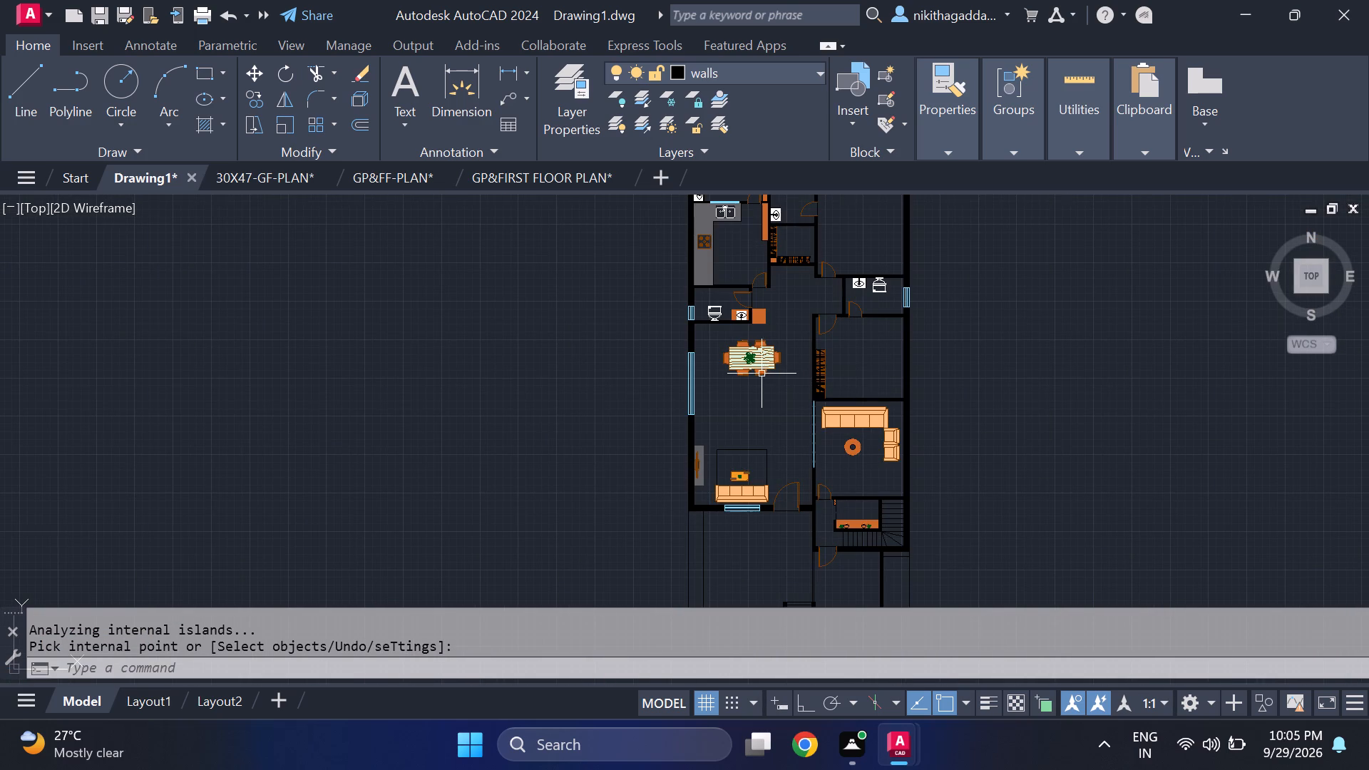
scroll(757, 359, up, 4)
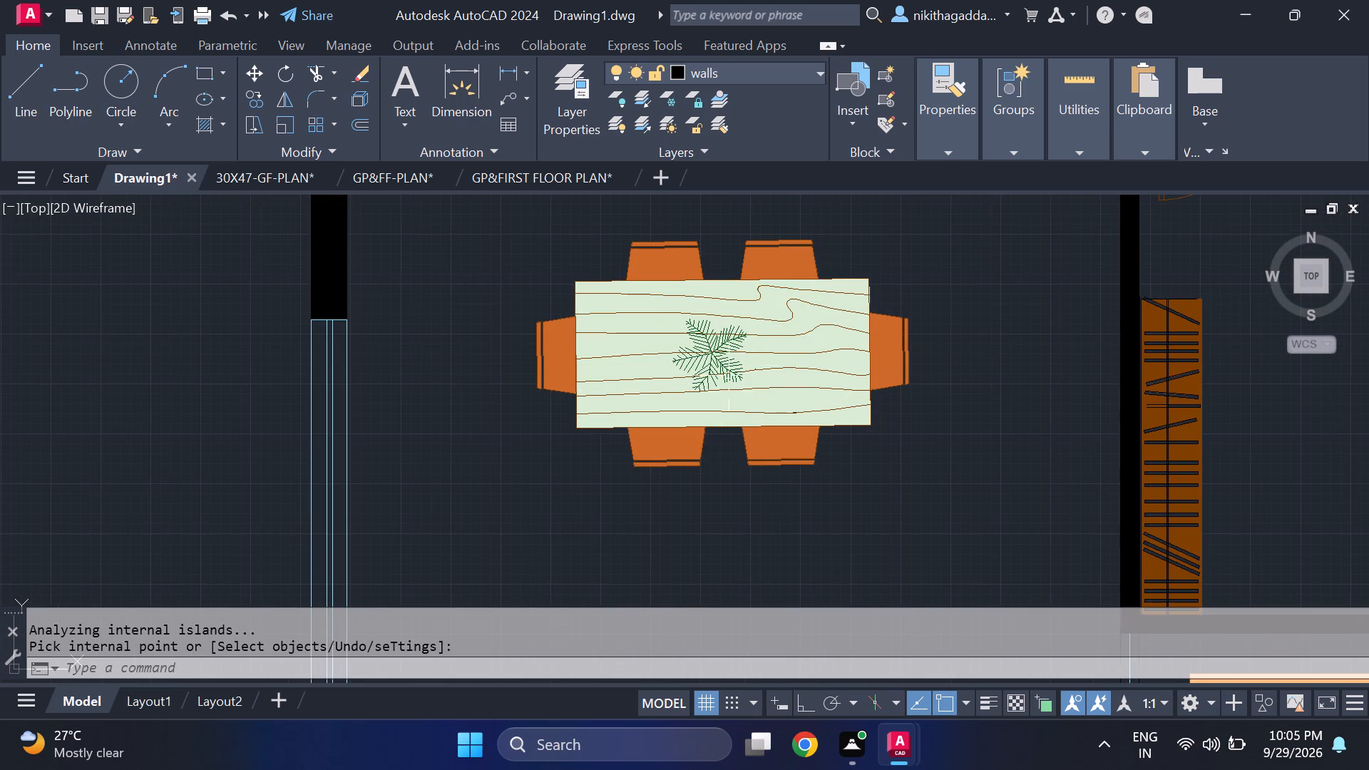
scroll(717, 472, down, 4)
scroll(724, 461, up, 3)
click(703, 466)
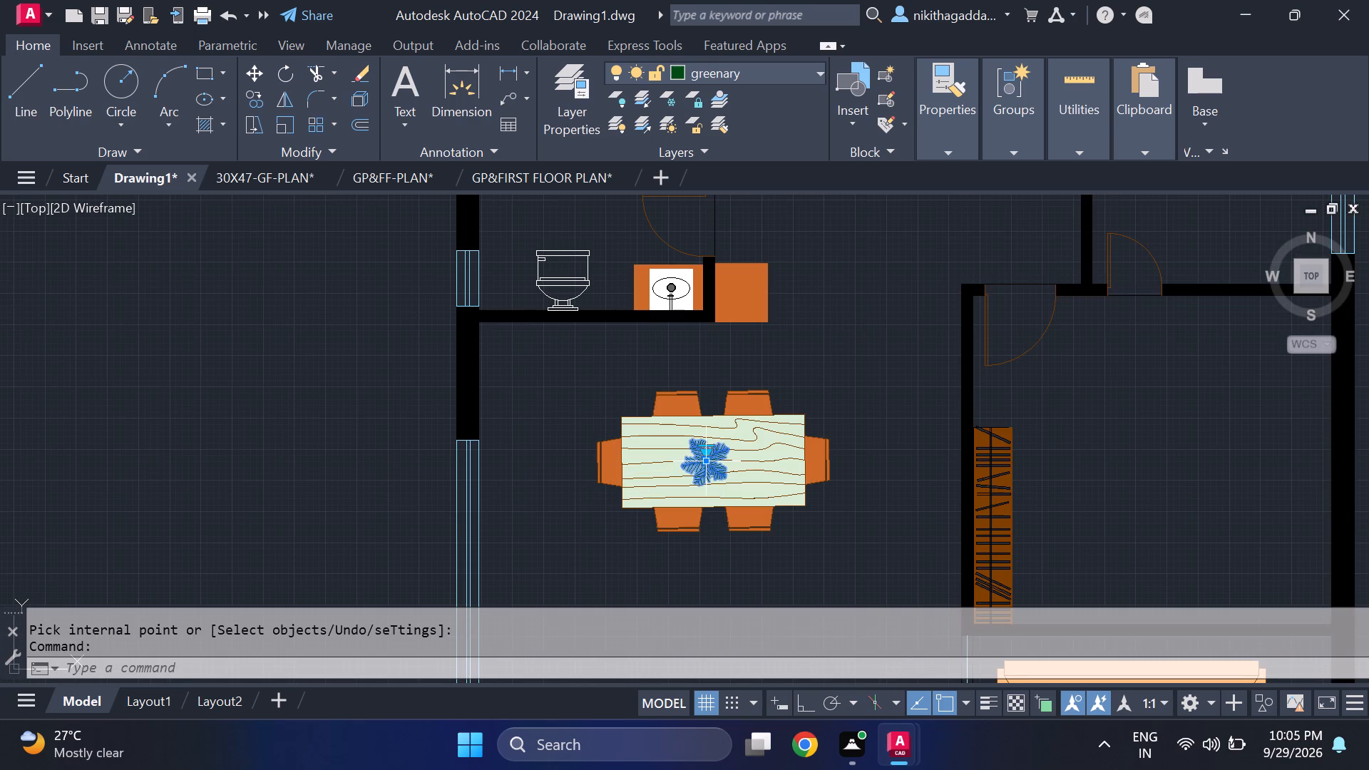
text(co)
key(Return)
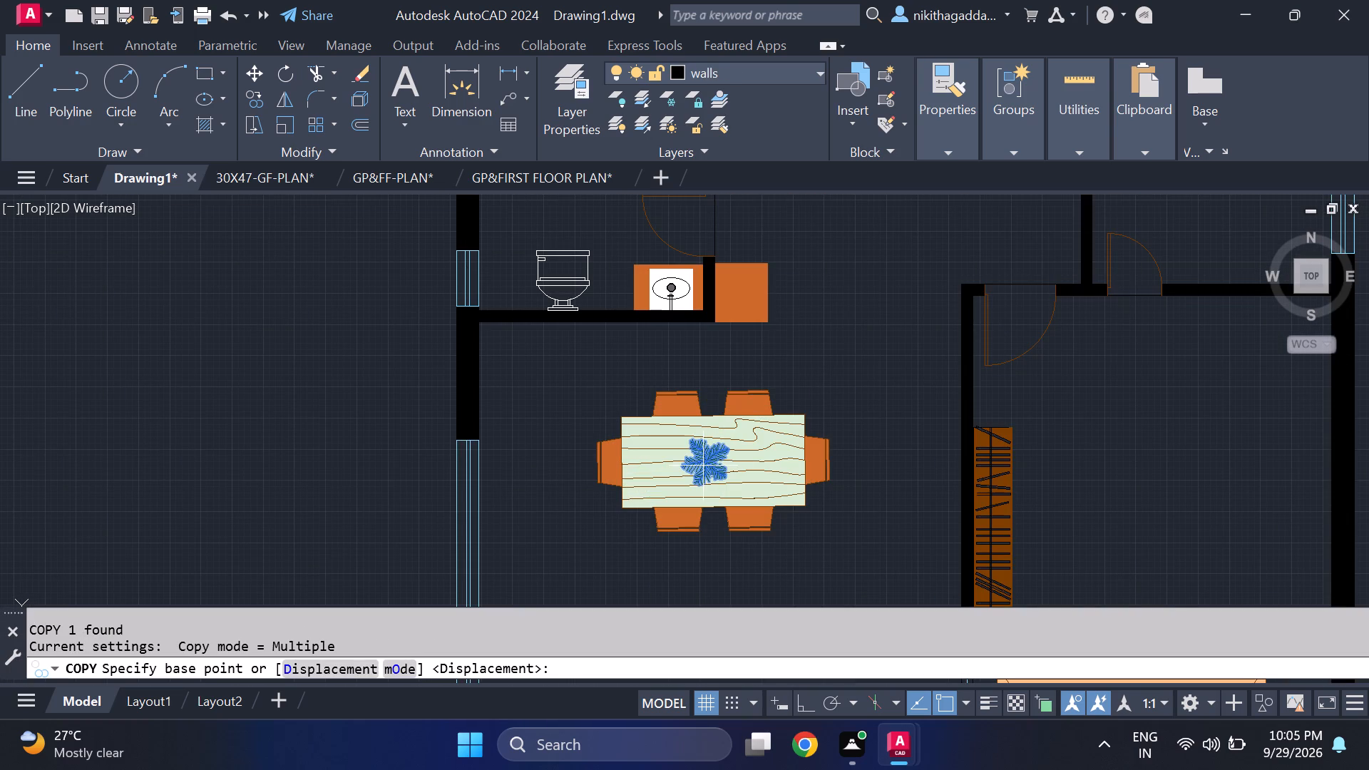
click(703, 466)
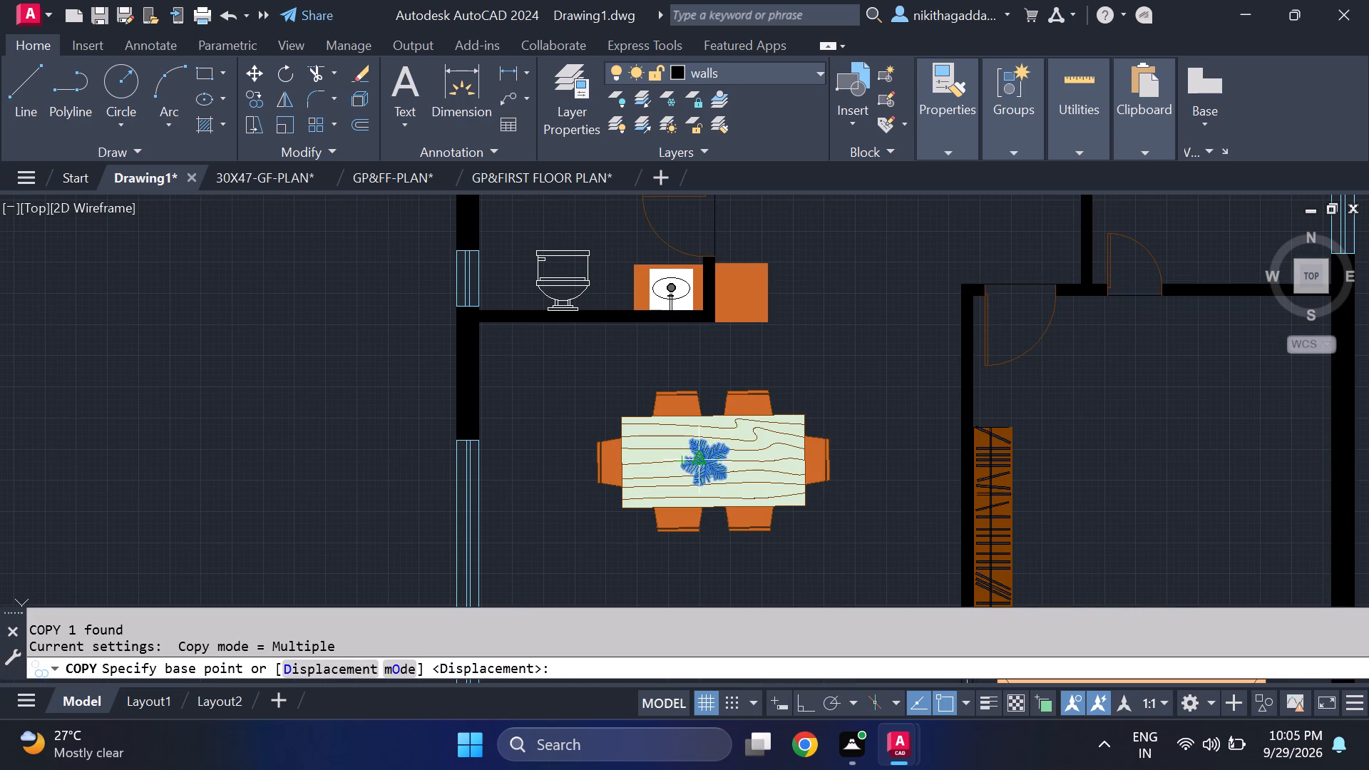
click(707, 462)
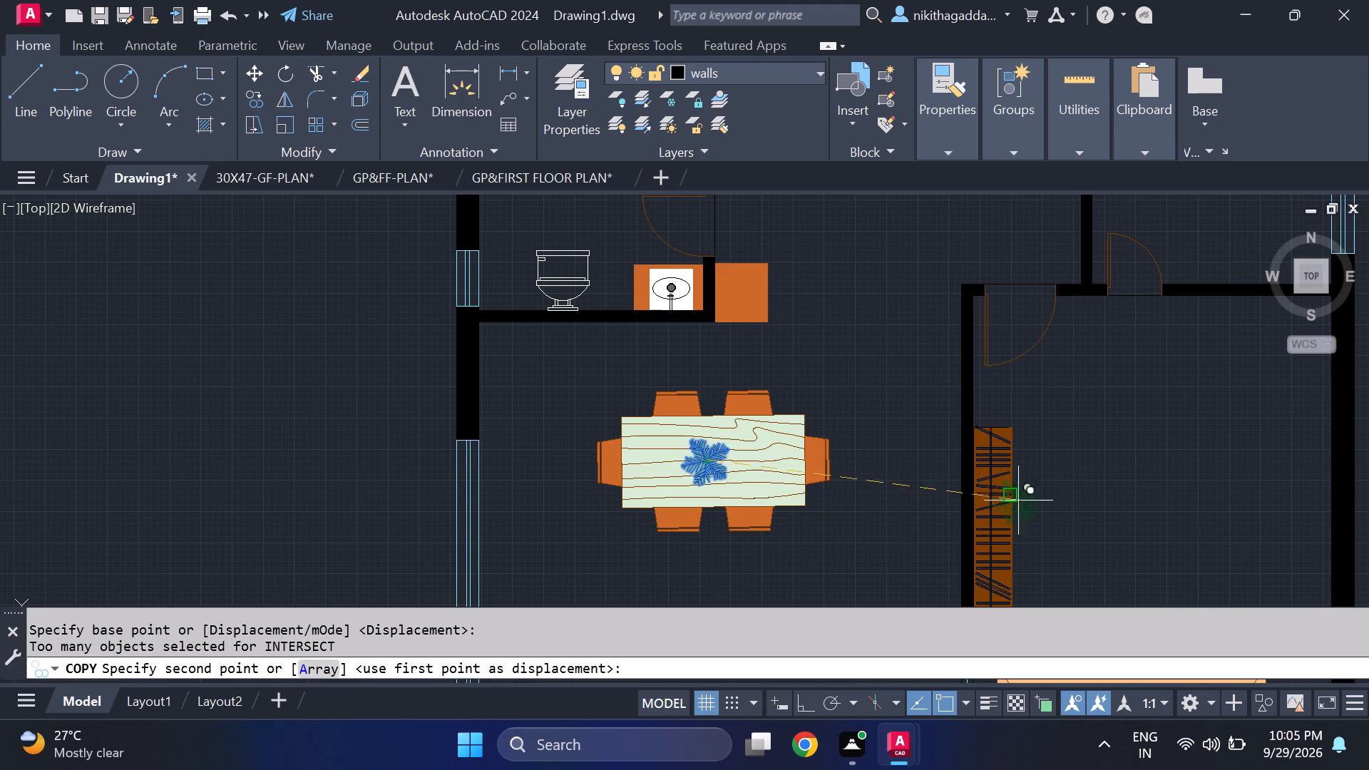
scroll(1067, 506, down, 4)
scroll(1077, 553, up, 4)
middle_drag(1091, 590, 989, 490)
scroll(989, 490, up, 3)
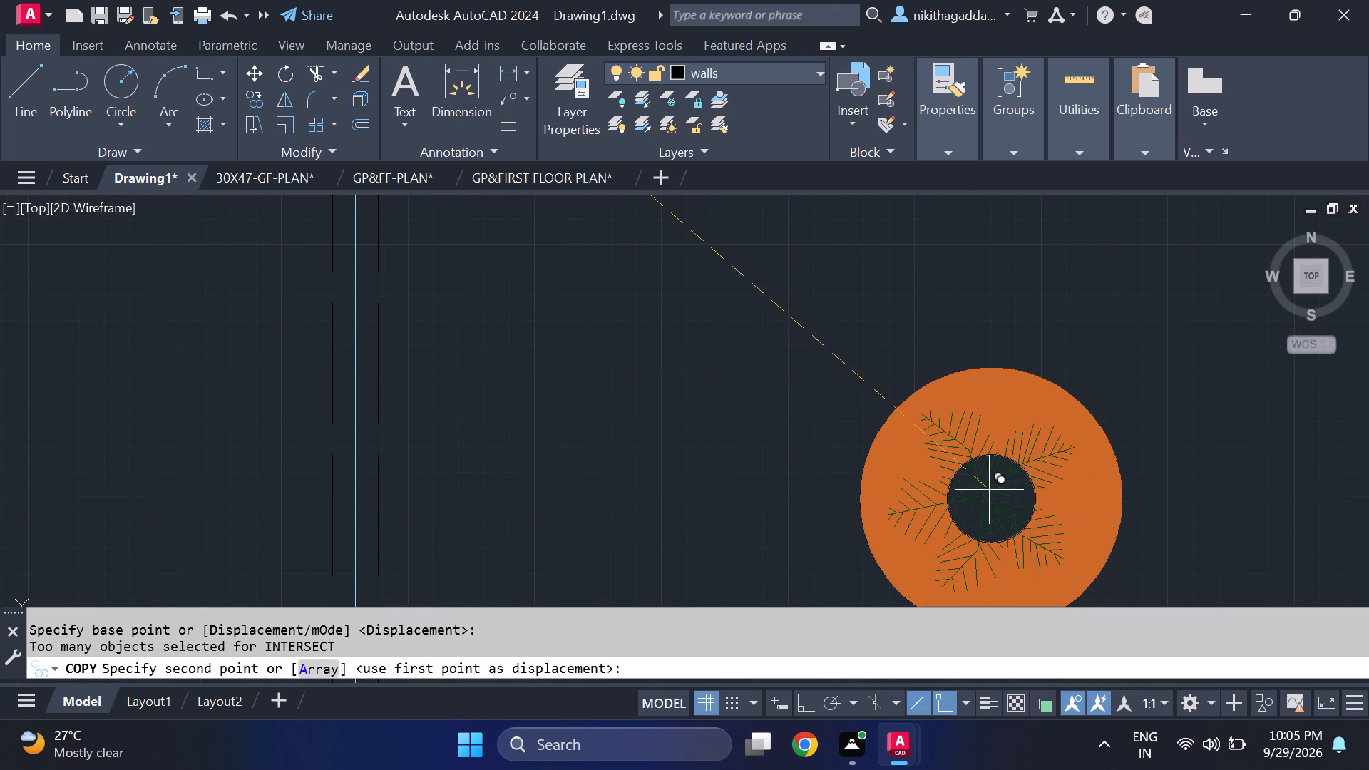
click(996, 492)
scroll(1153, 485, down, 6)
key(Escape)
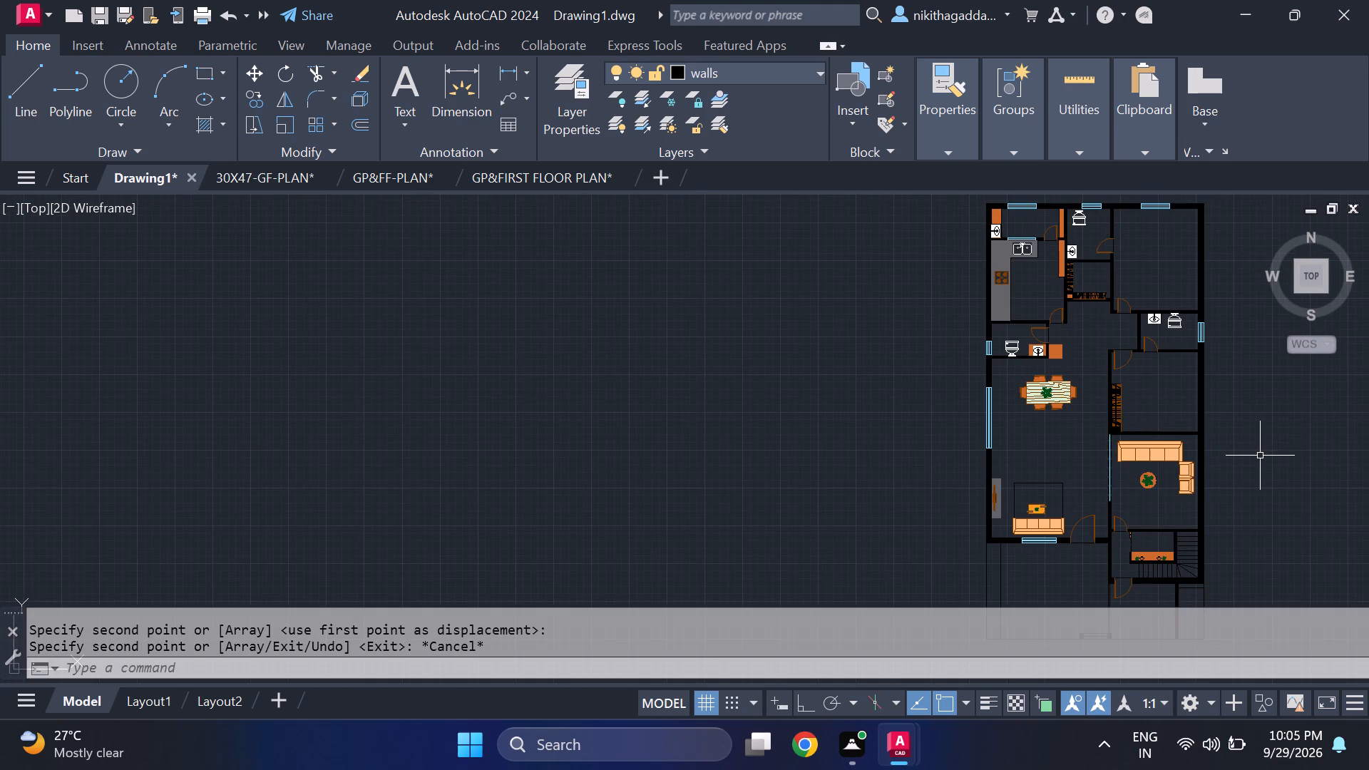
Scale the copied plant down about its centre so its leaves reach just past the round table's inner circle.
scroll(1149, 469, up, 4)
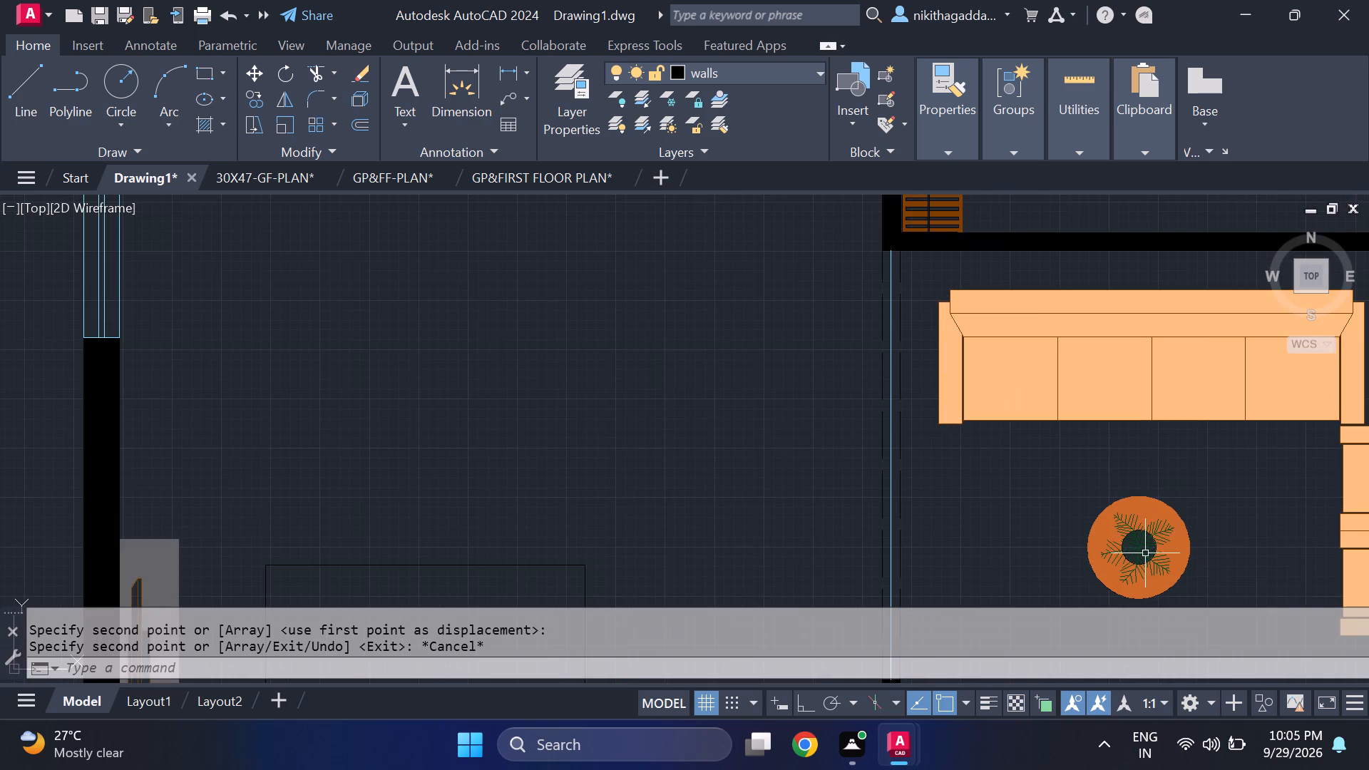
click(1145, 542)
text(scale)
key(Return)
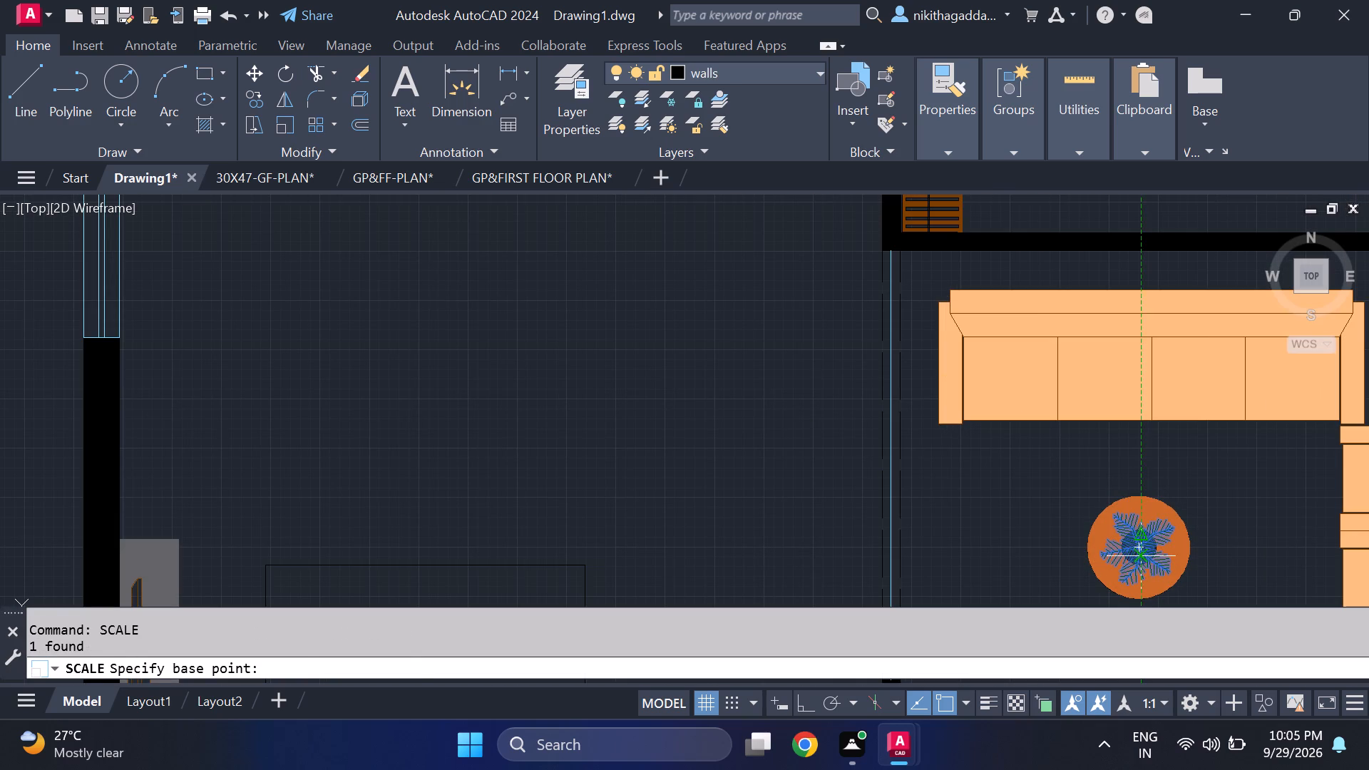
click(1141, 550)
scroll(1147, 540, up, 3)
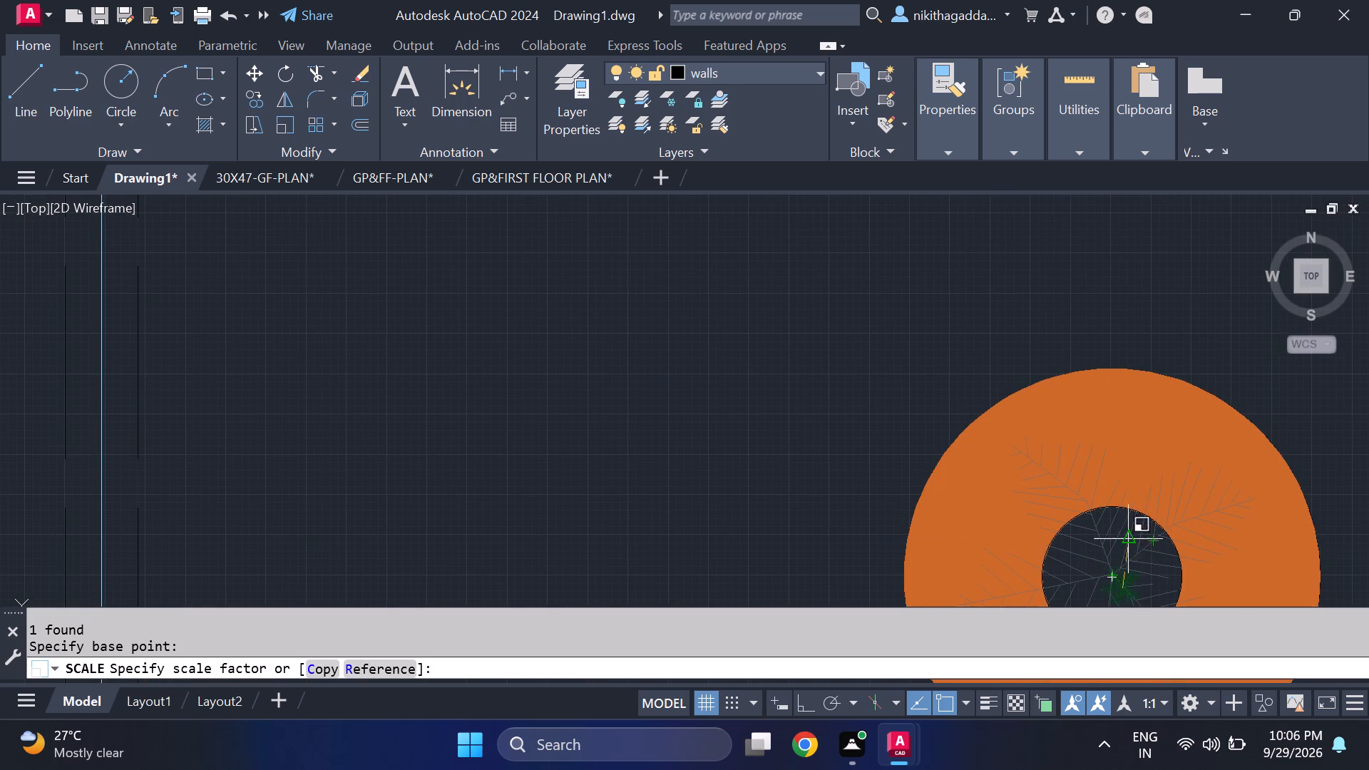
click(1237, 396)
scroll(1224, 447, down, 3)
scroll(1223, 520, down, 2)
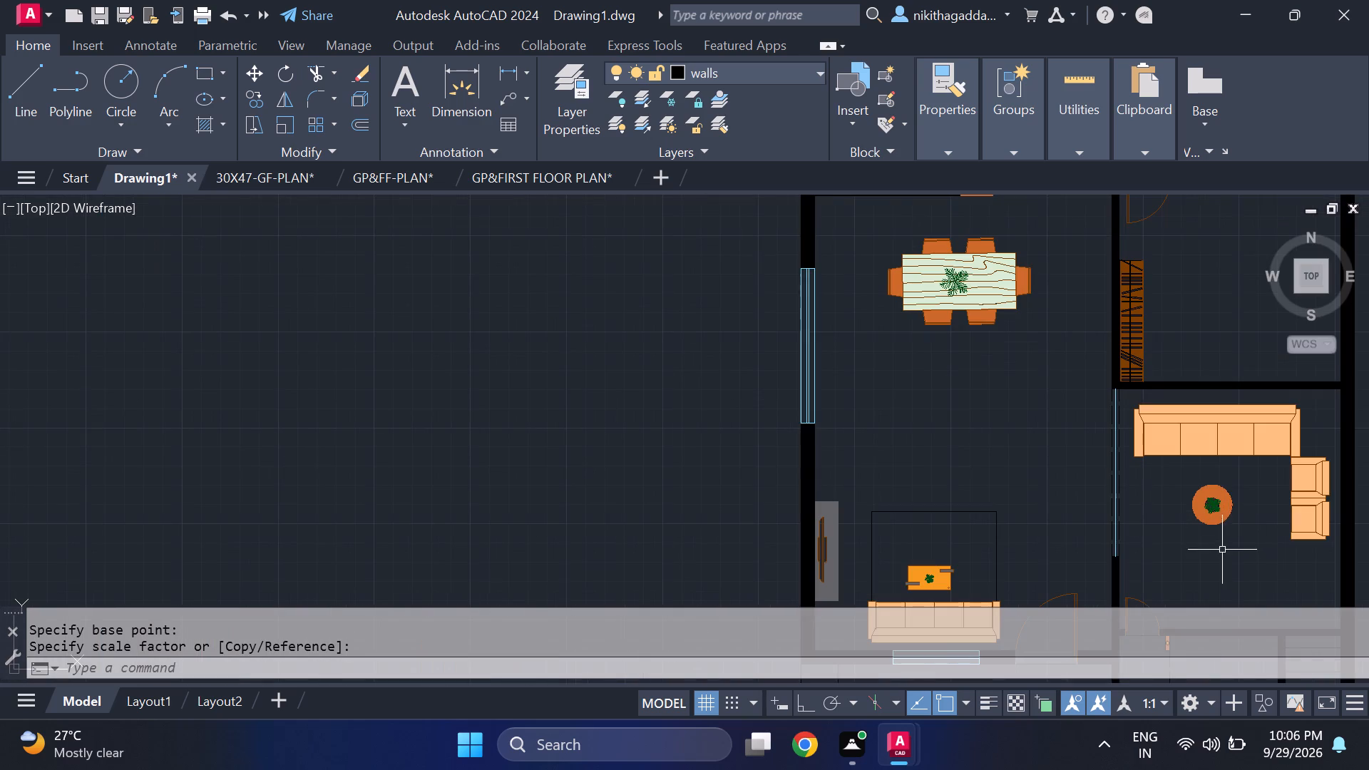
Apply a solid white (255,255,255) hatch to the west, north and east segments between the plant's leaves inside the round table's inner circle.
scroll(1237, 499, up, 4)
scroll(1076, 547, up, 3)
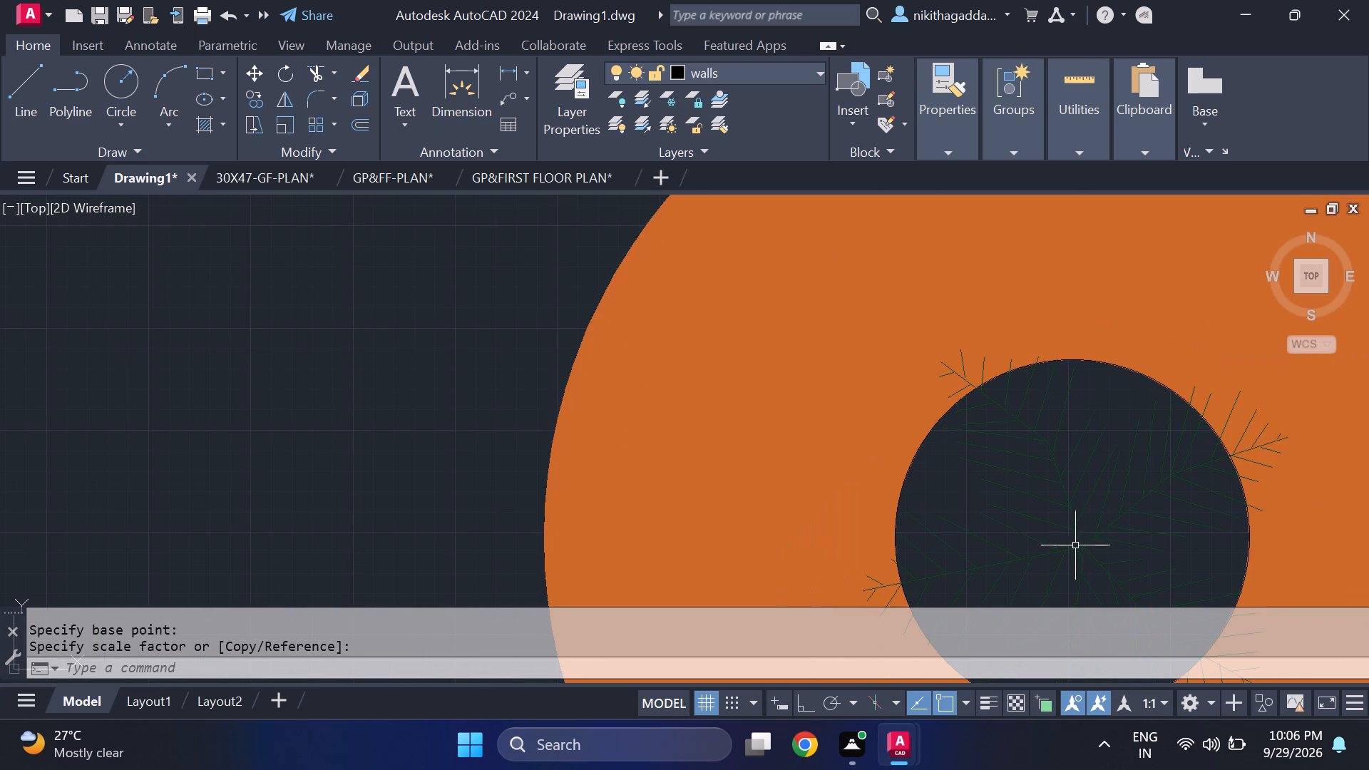
text(hatch)
key(Return)
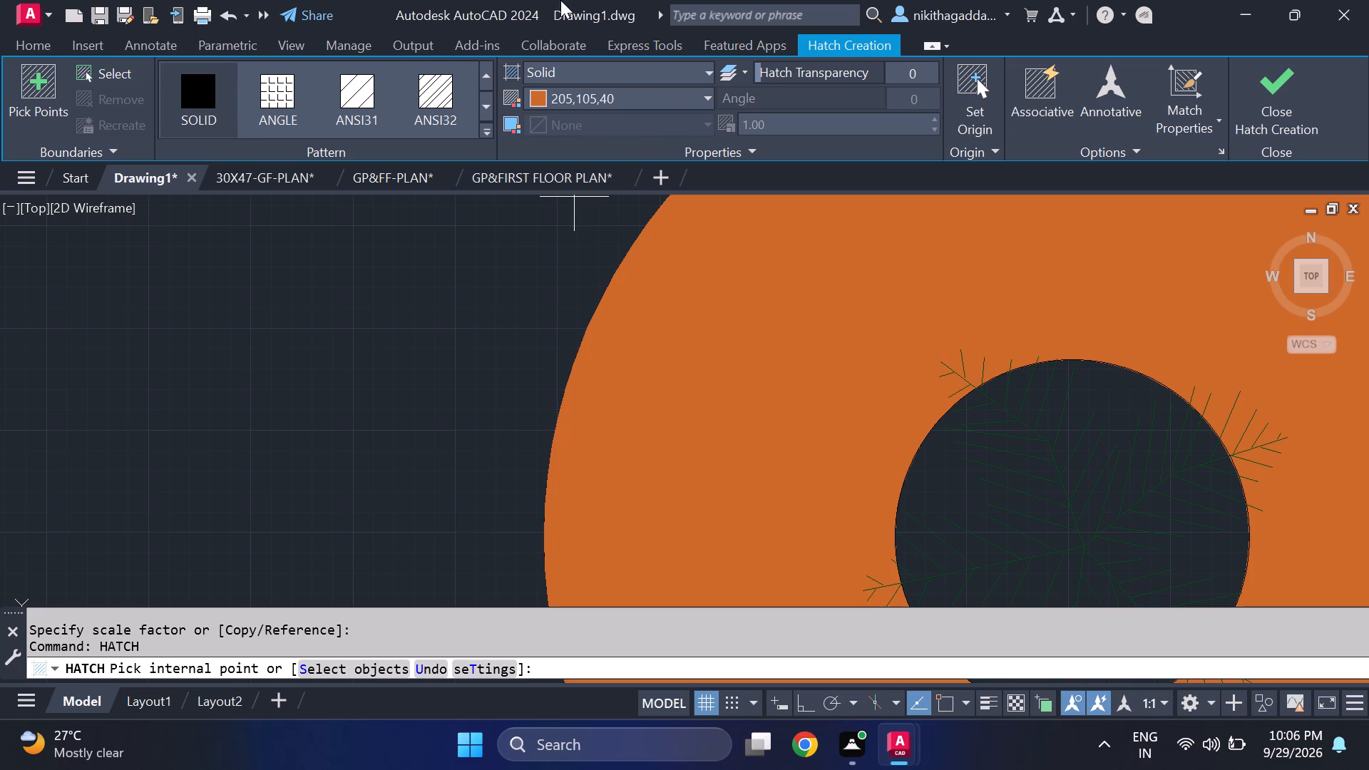
click(648, 96)
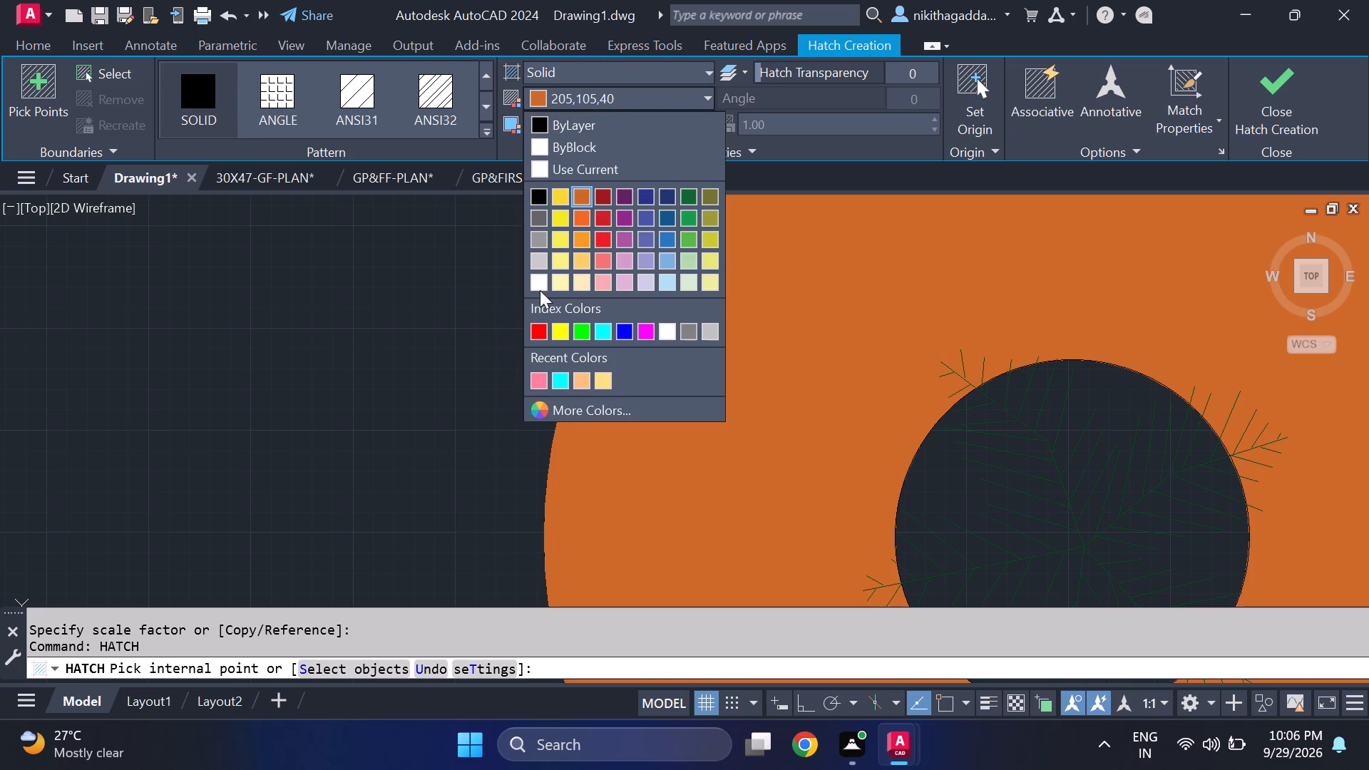
click(539, 286)
click(938, 468)
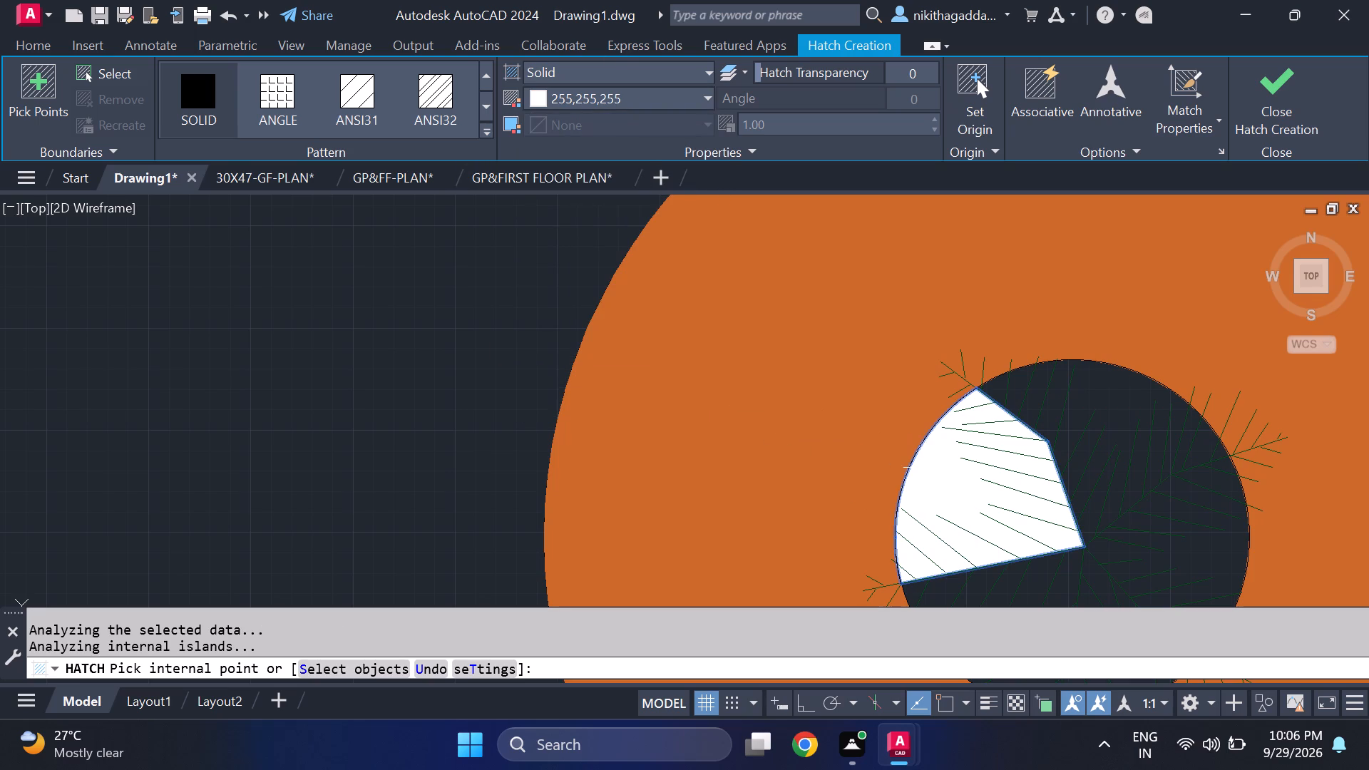
click(1012, 390)
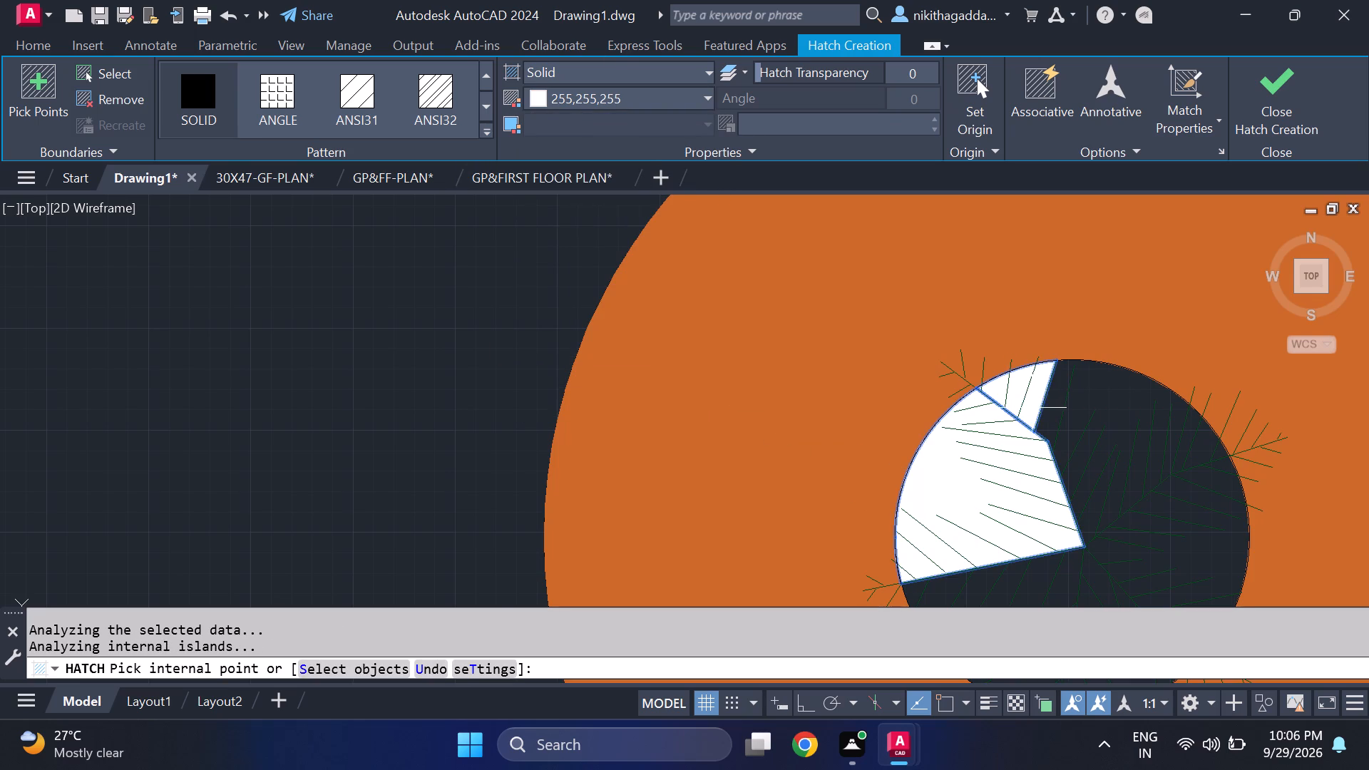
click(1099, 398)
click(1185, 514)
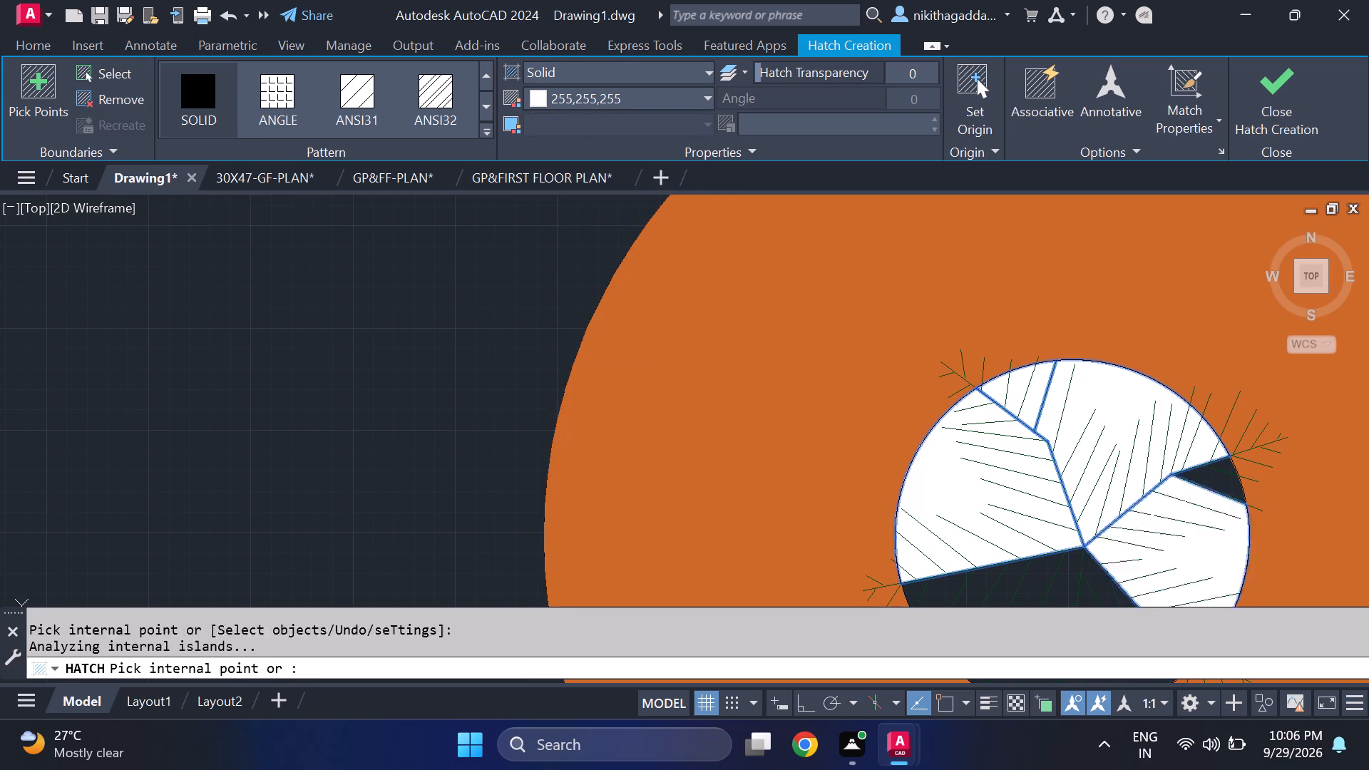
click(1209, 476)
Fill the remaining southern segments of the round table's inner circle with the same white hatch and finish it.
middle_drag(1119, 524, 1112, 521)
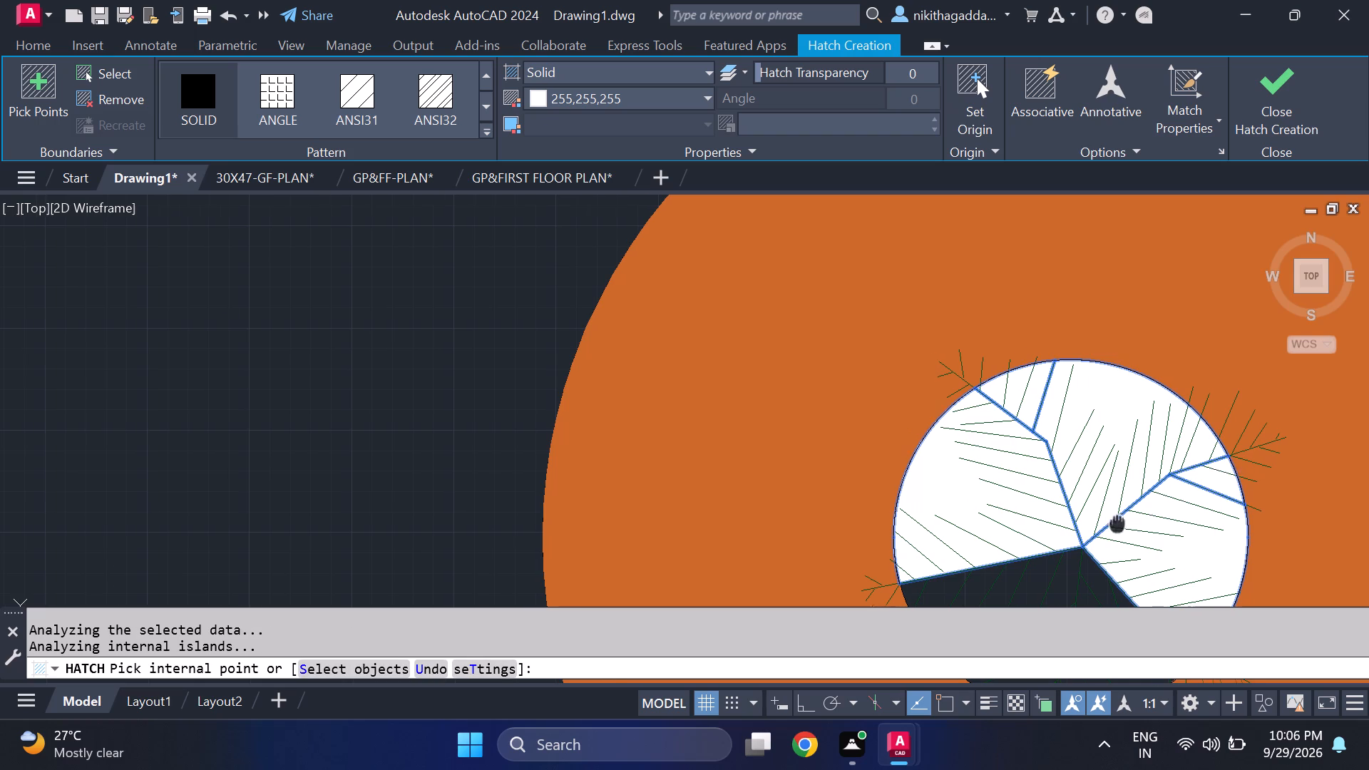
middle_drag(1112, 521, 1096, 363)
click(1015, 401)
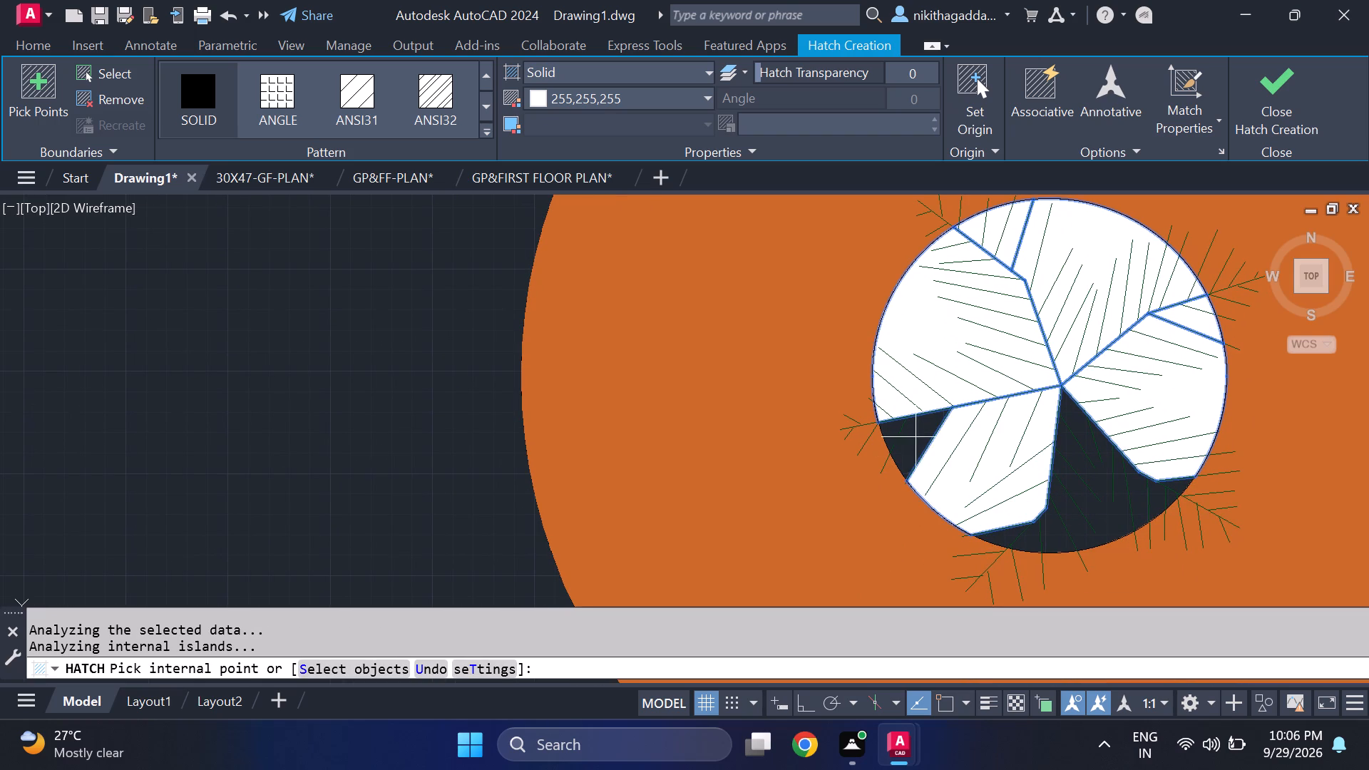
click(916, 437)
click(891, 428)
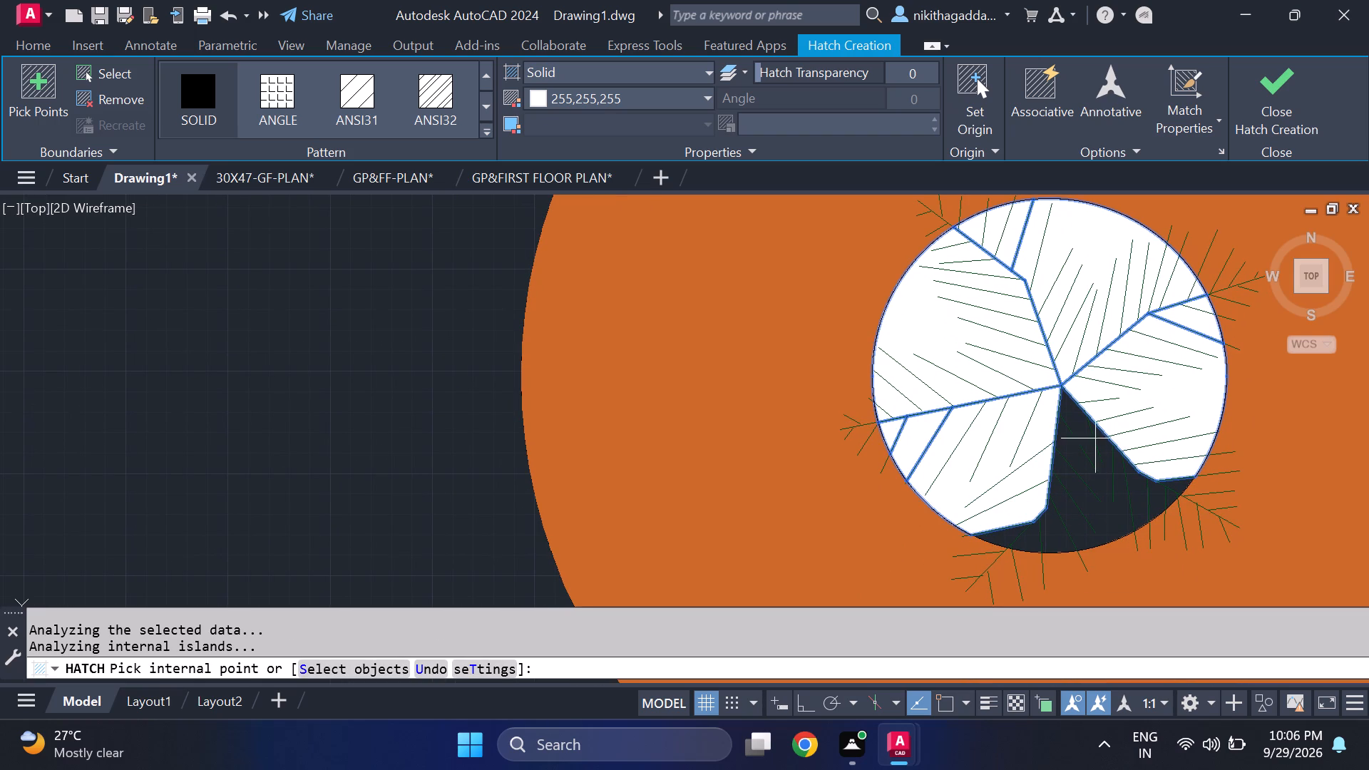
click(1090, 418)
click(795, 385)
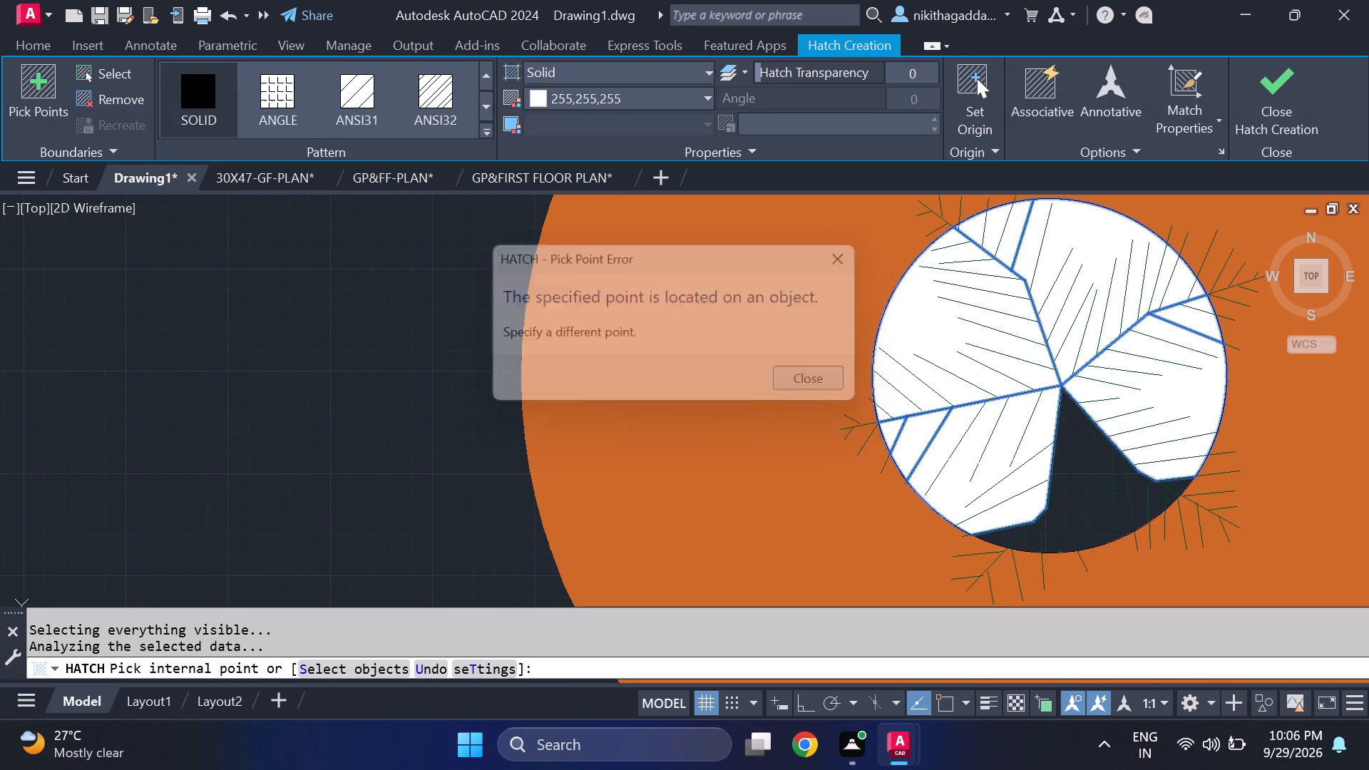
click(1000, 525)
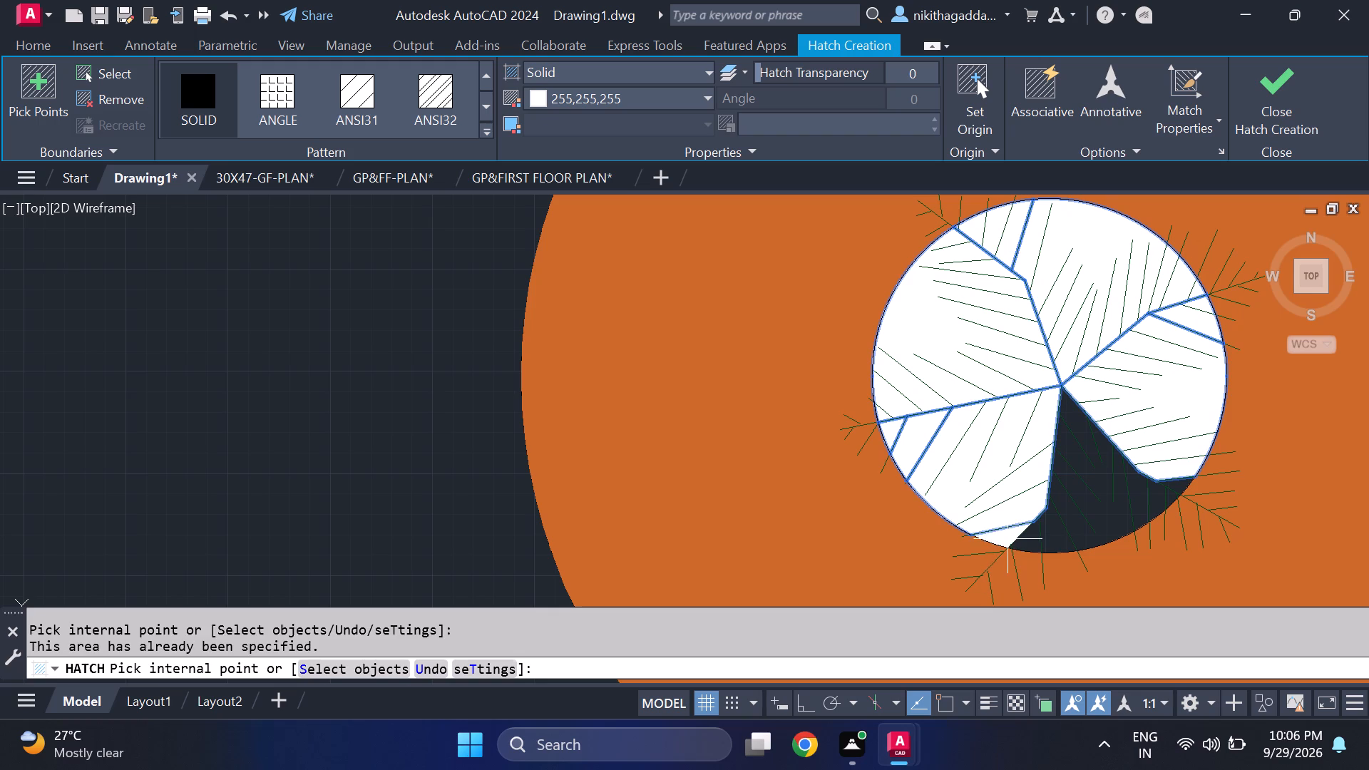
click(1007, 539)
click(1030, 548)
click(1064, 542)
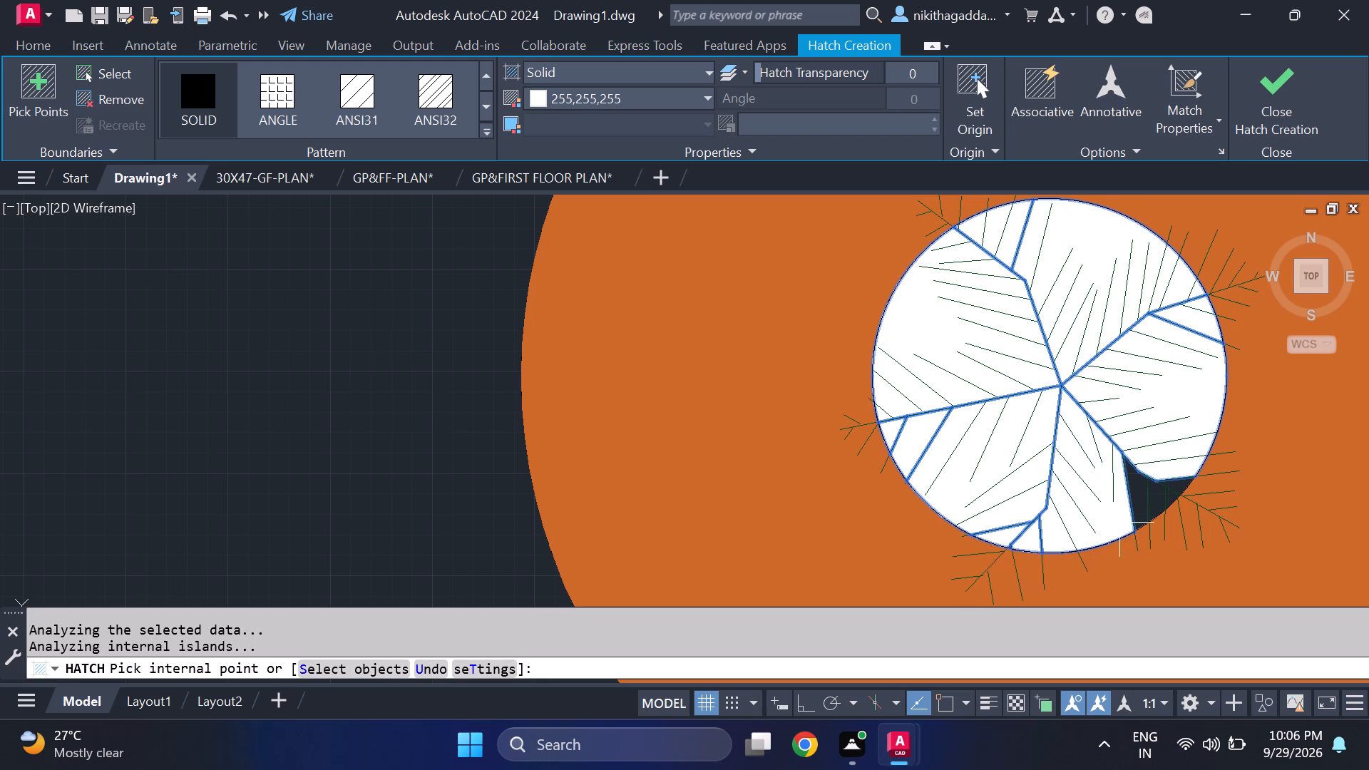
click(1136, 502)
click(1177, 481)
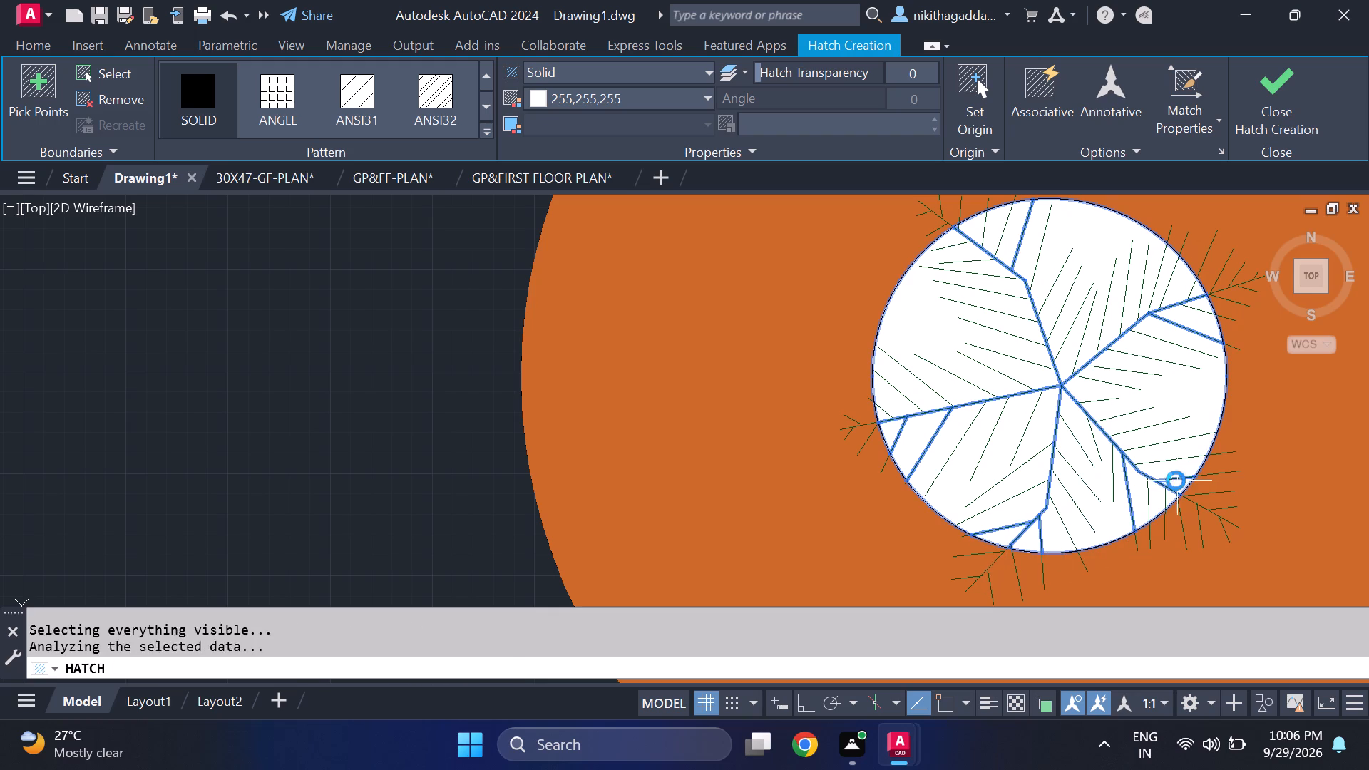
click(1268, 108)
scroll(1087, 431, down, 6)
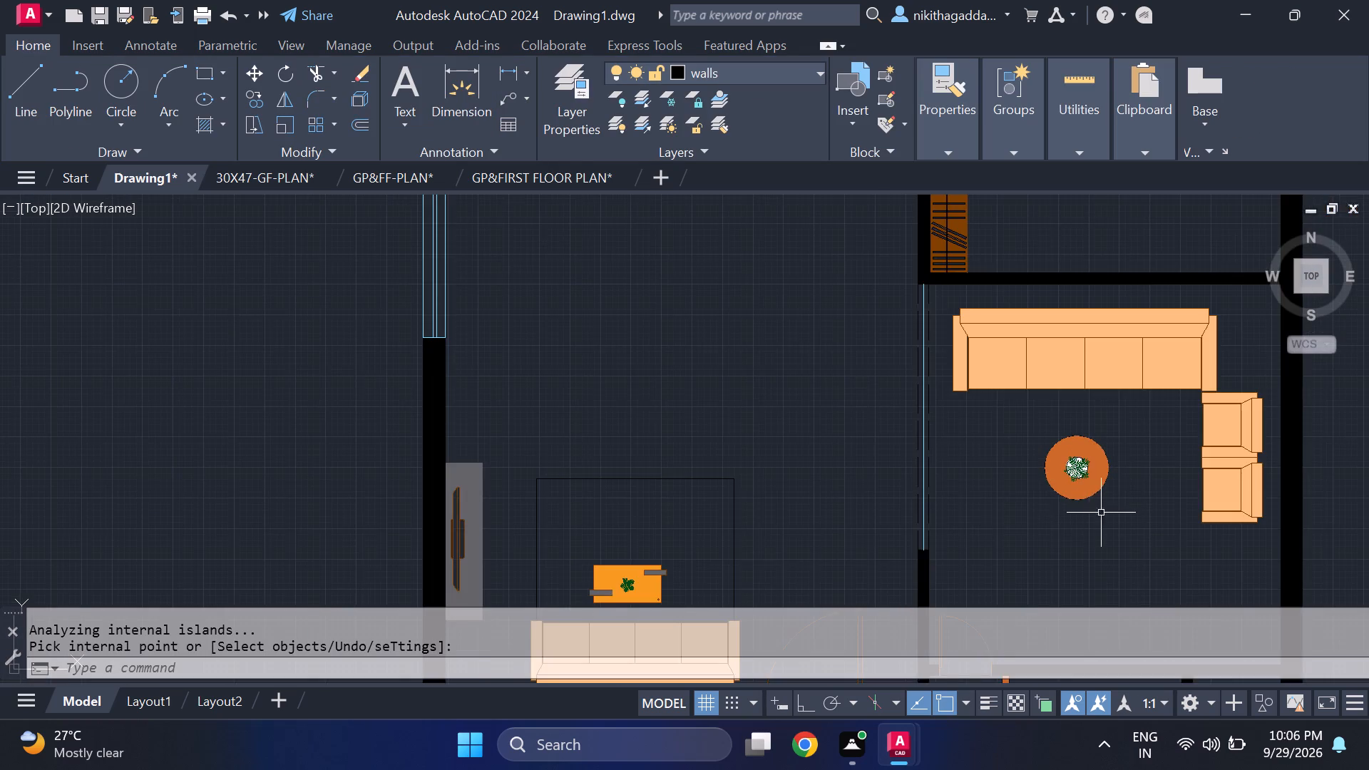
scroll(1103, 486, up, 2)
scroll(1108, 459, down, 2)
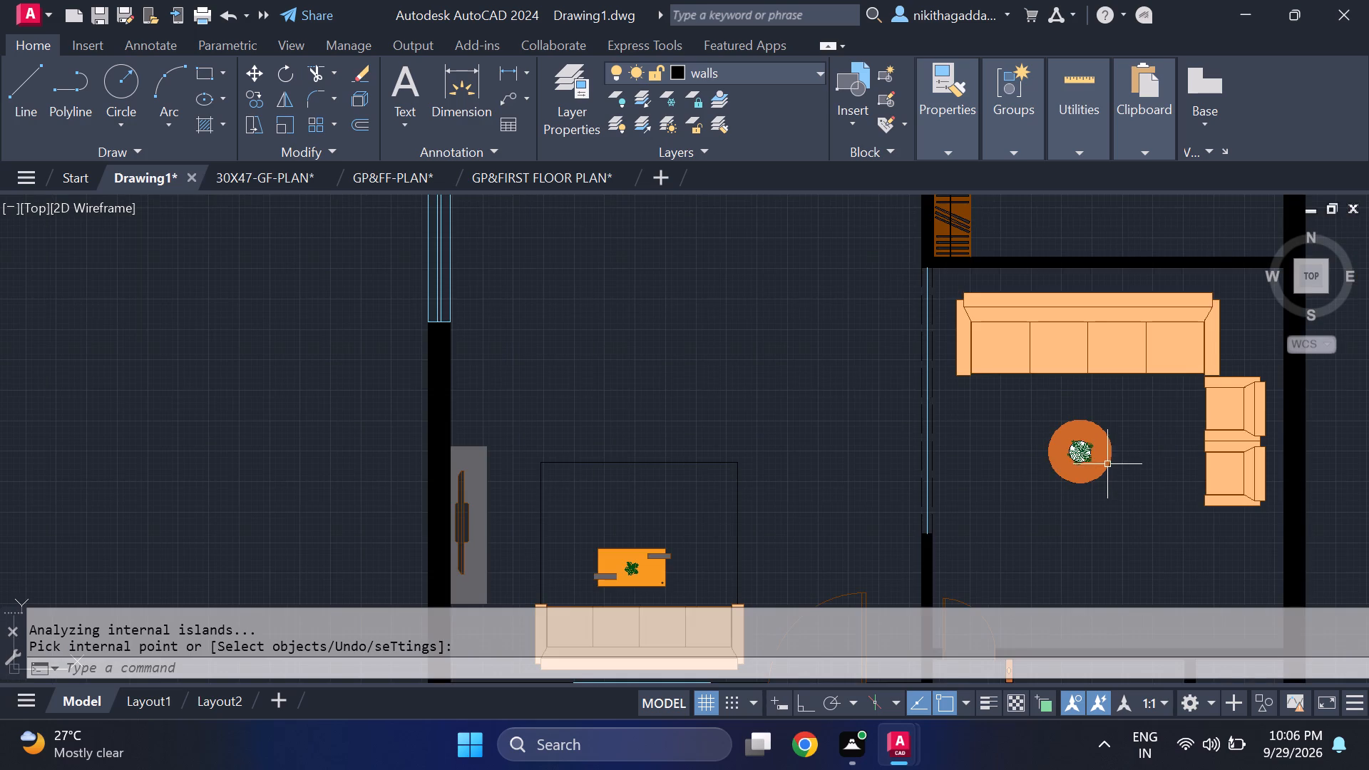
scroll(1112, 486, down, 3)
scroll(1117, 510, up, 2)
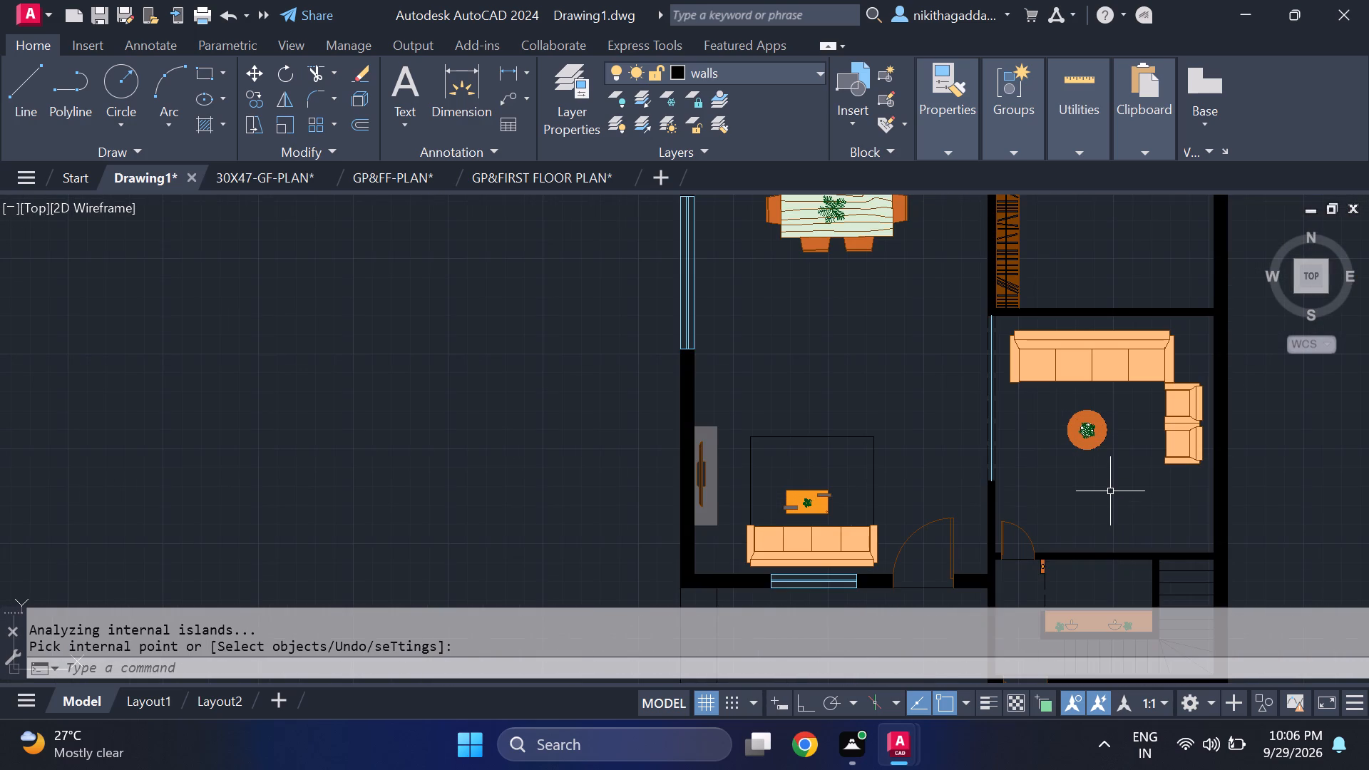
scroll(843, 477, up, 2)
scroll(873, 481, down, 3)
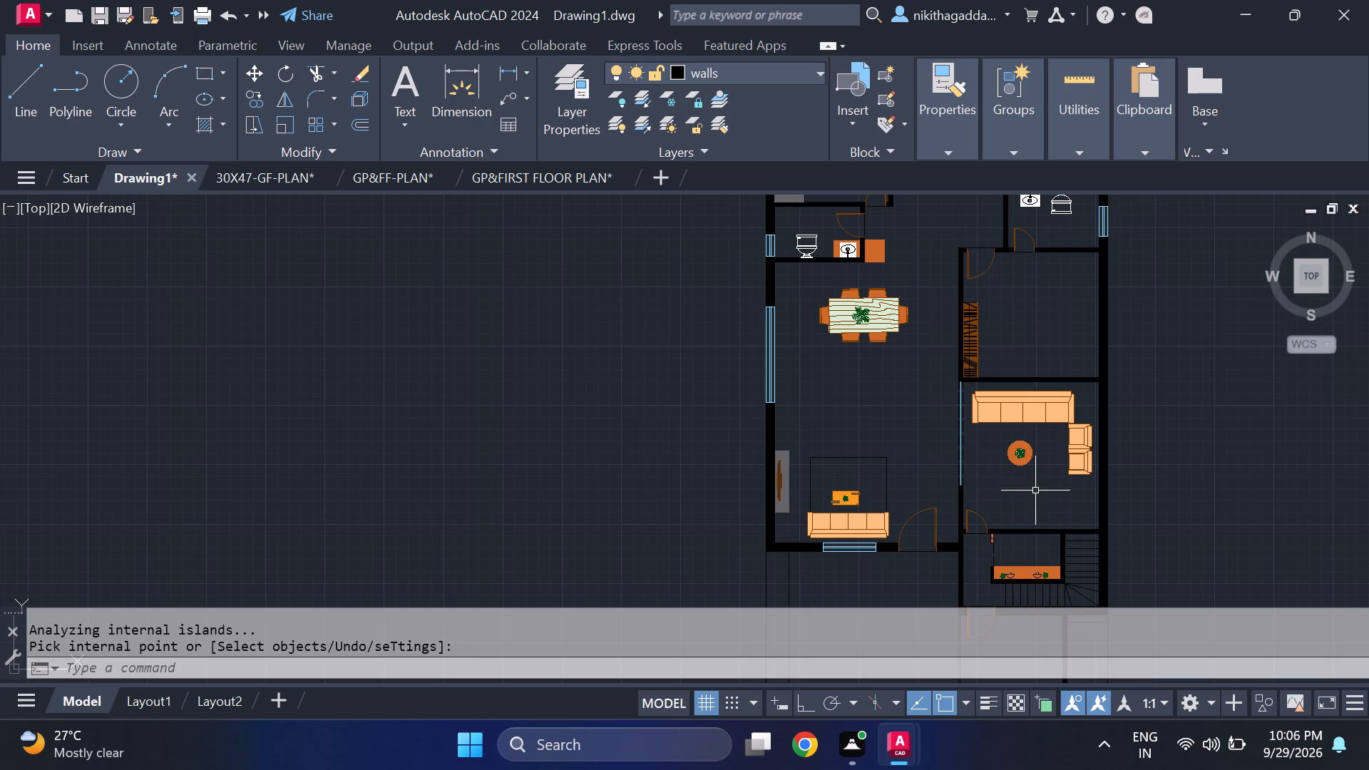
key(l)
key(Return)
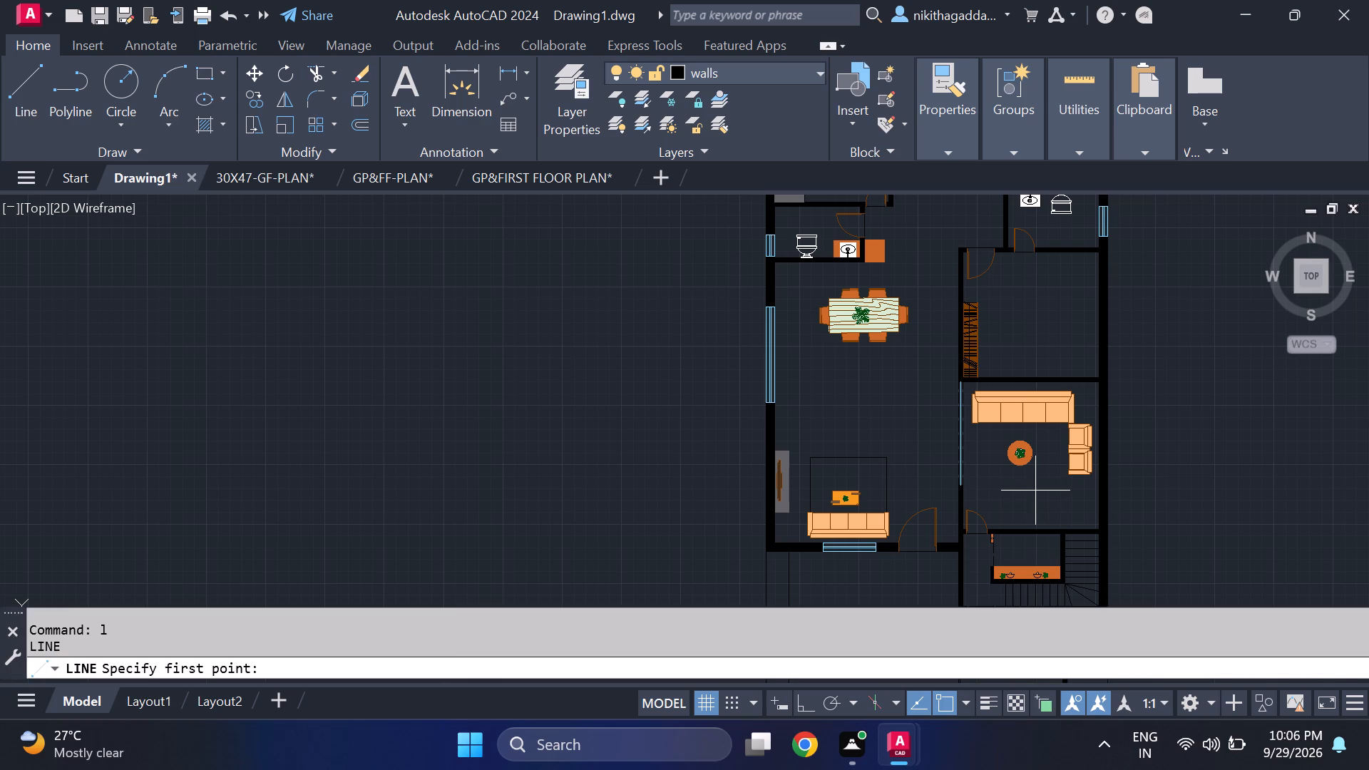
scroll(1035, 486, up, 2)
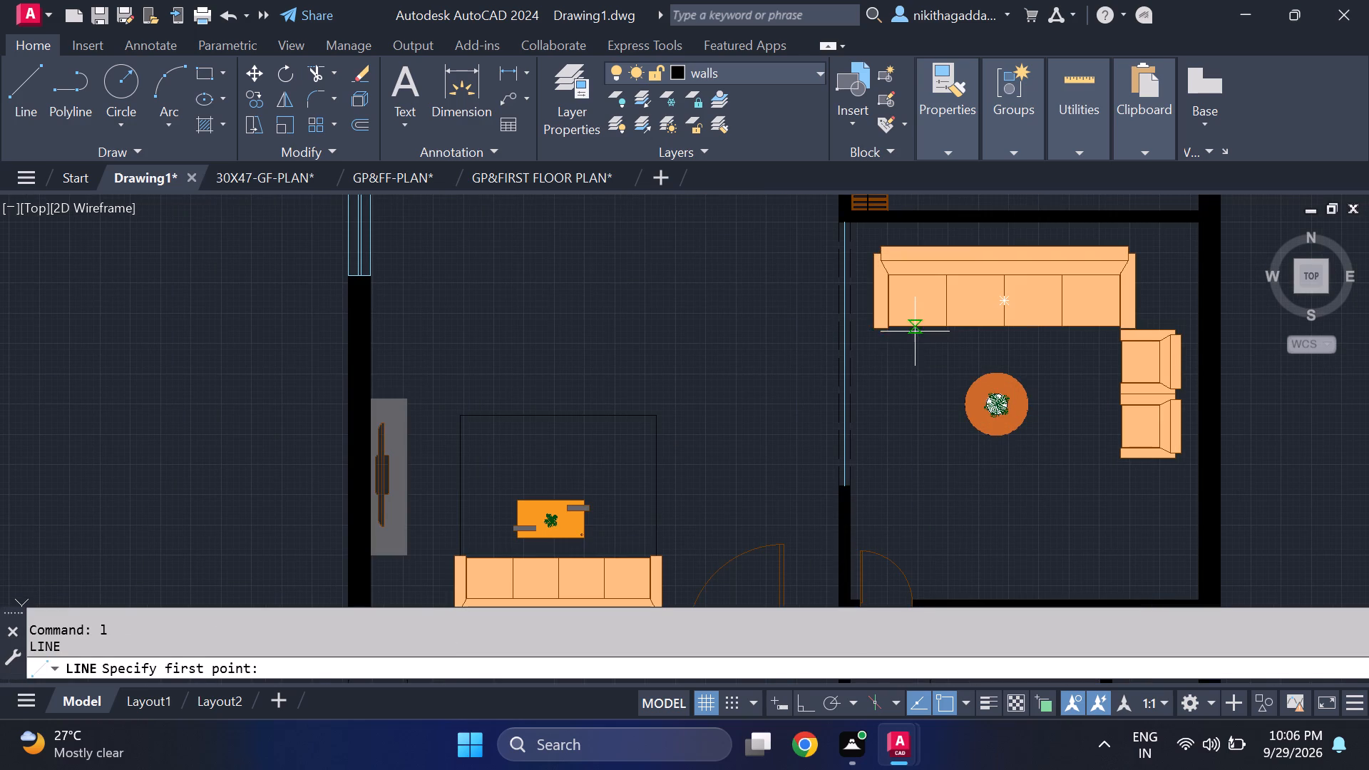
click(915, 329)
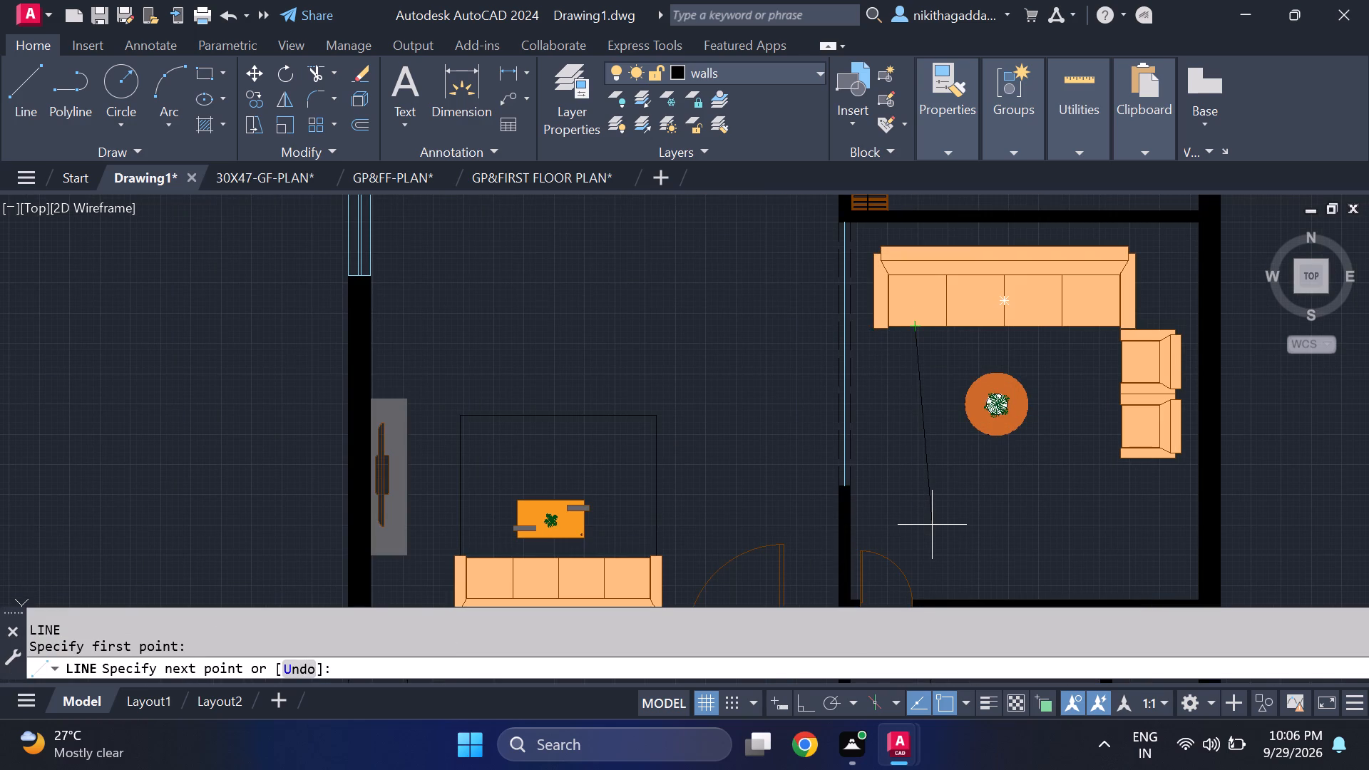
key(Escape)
Draw a three-sided orthogonal line outline around the round table, from the southern armchair south, west, and north to the long sofa's west arm.
key(l)
key(Return)
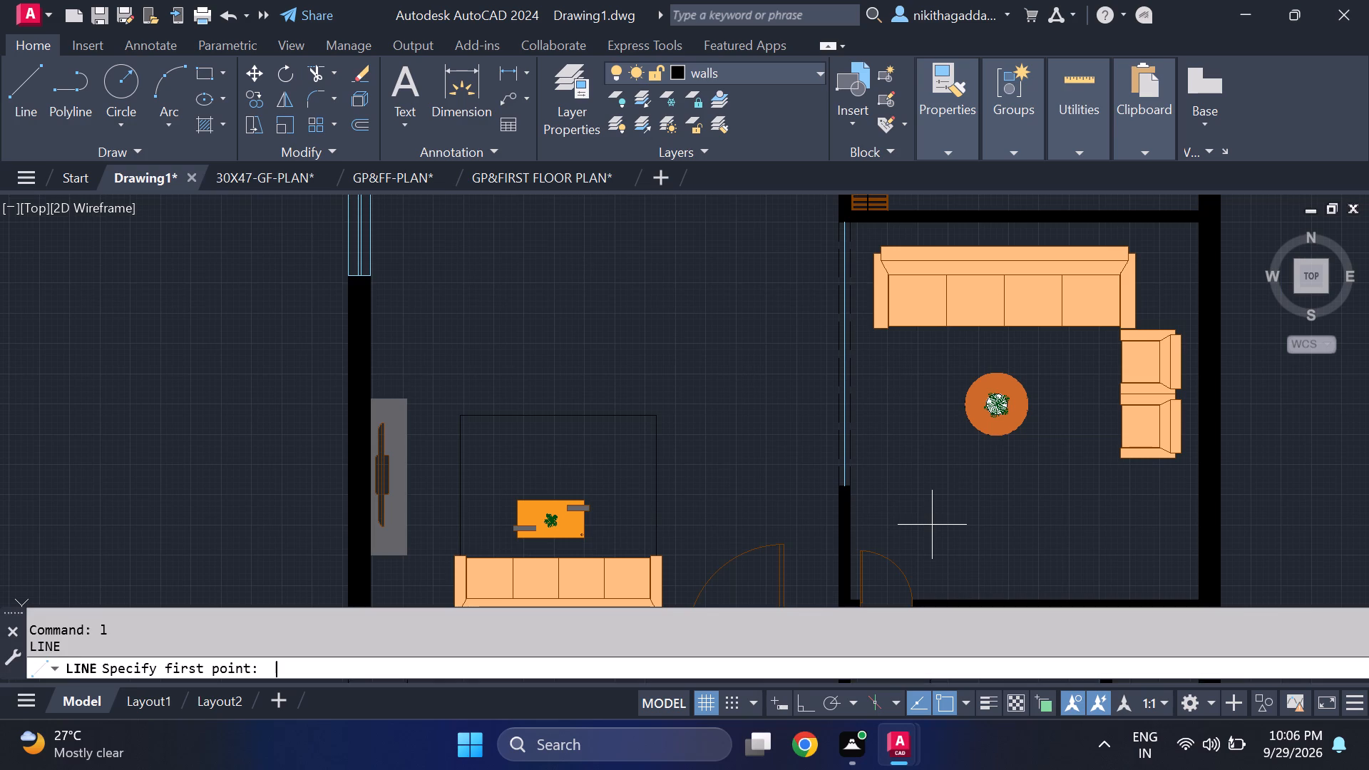
click(1134, 462)
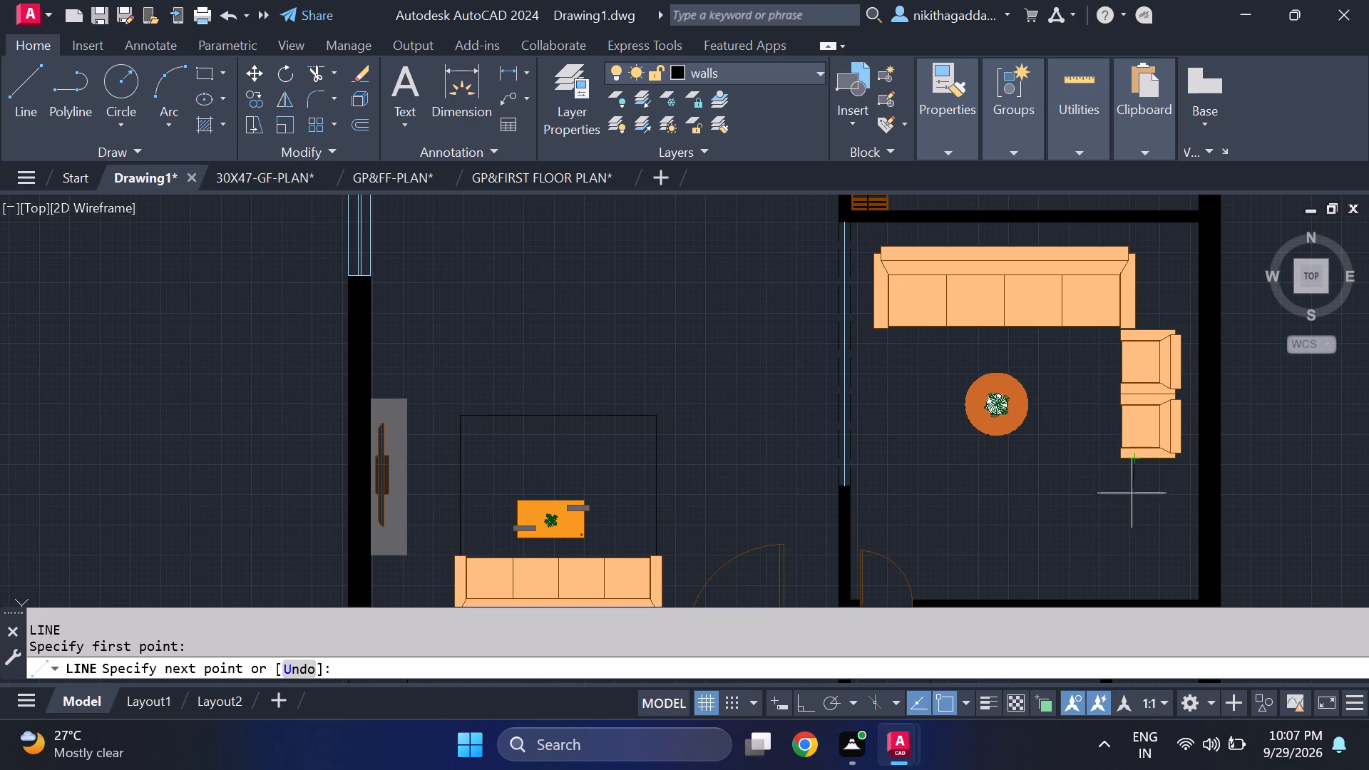
key(F8)
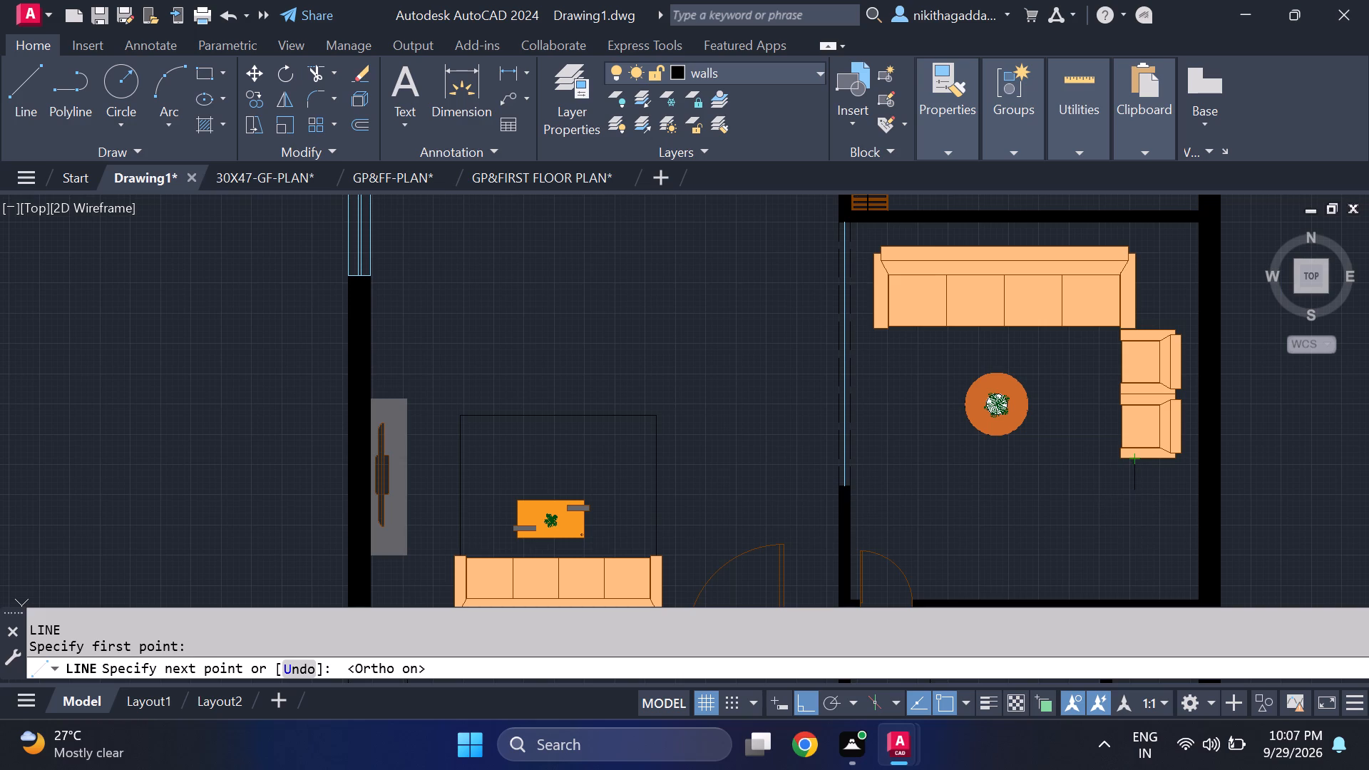
click(1139, 497)
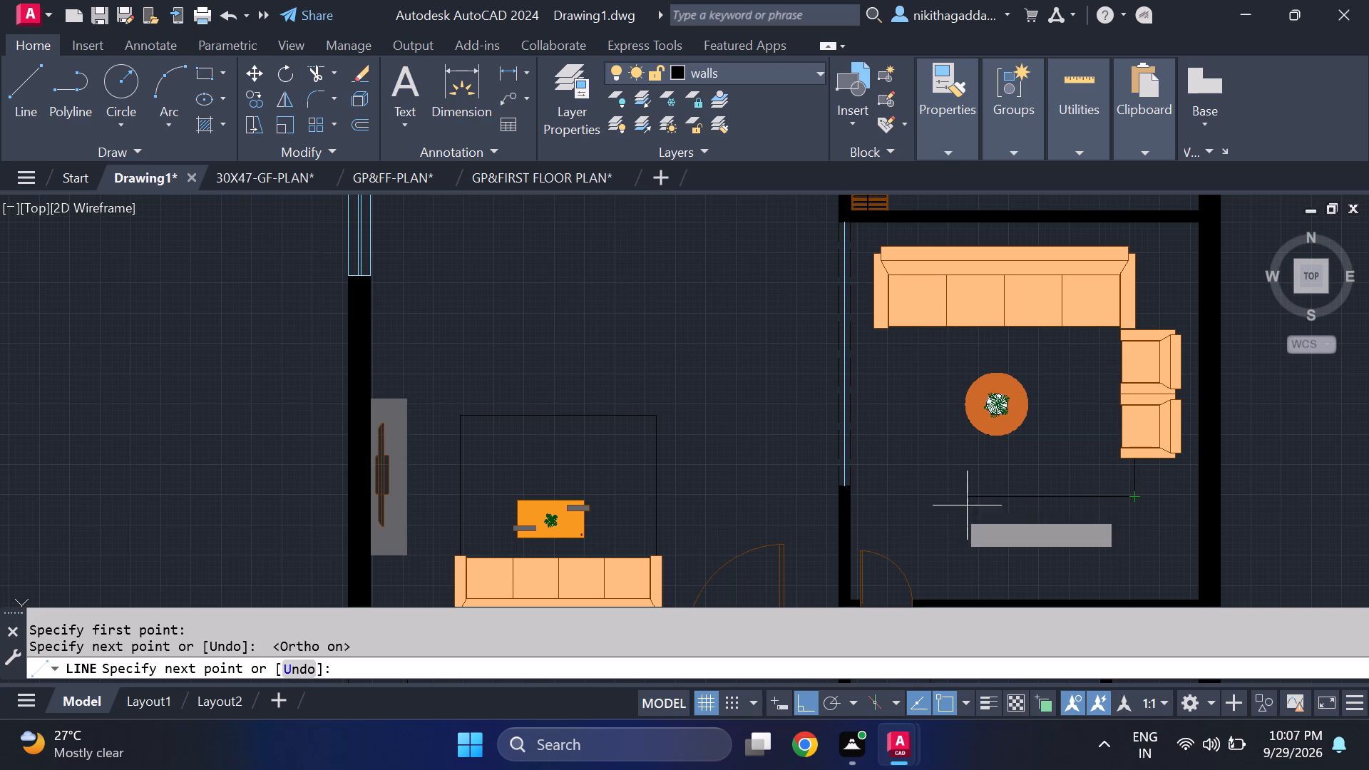
click(885, 491)
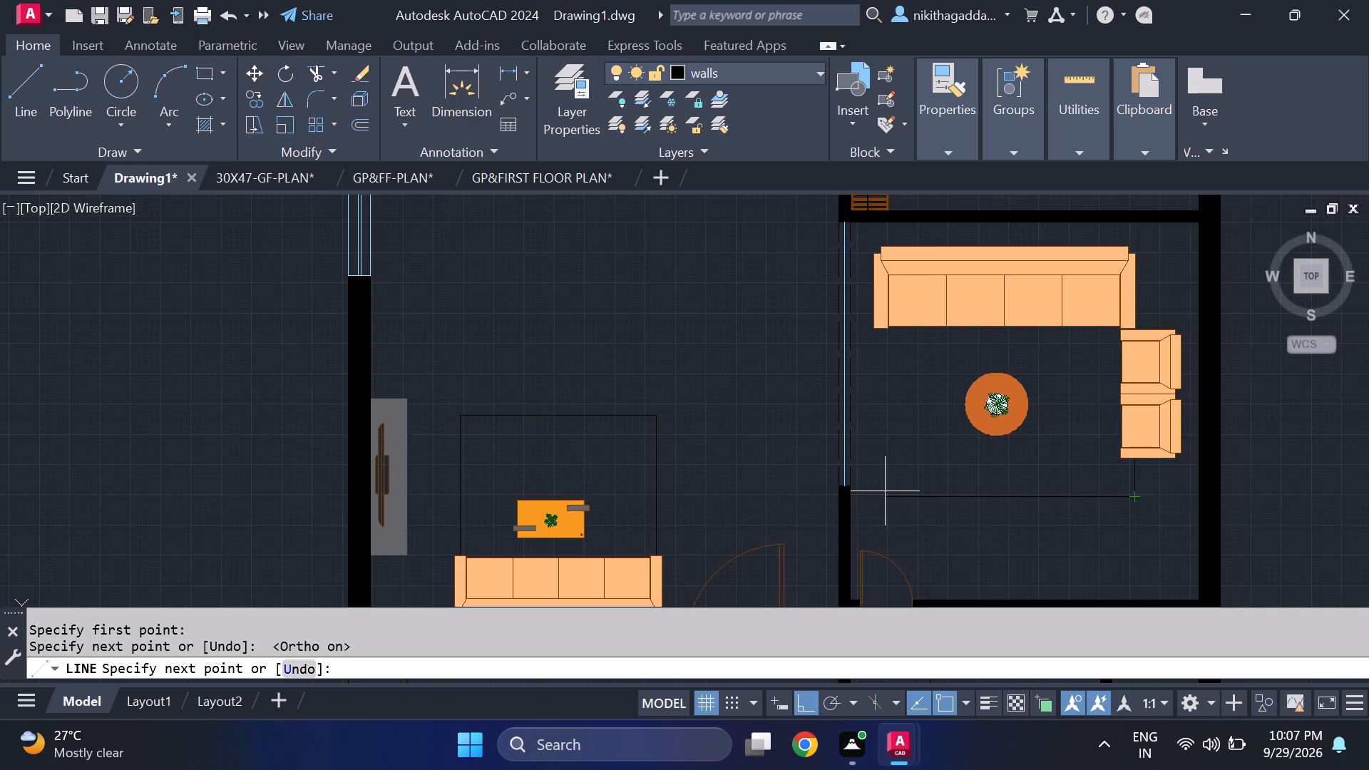
scroll(890, 330, up, 2)
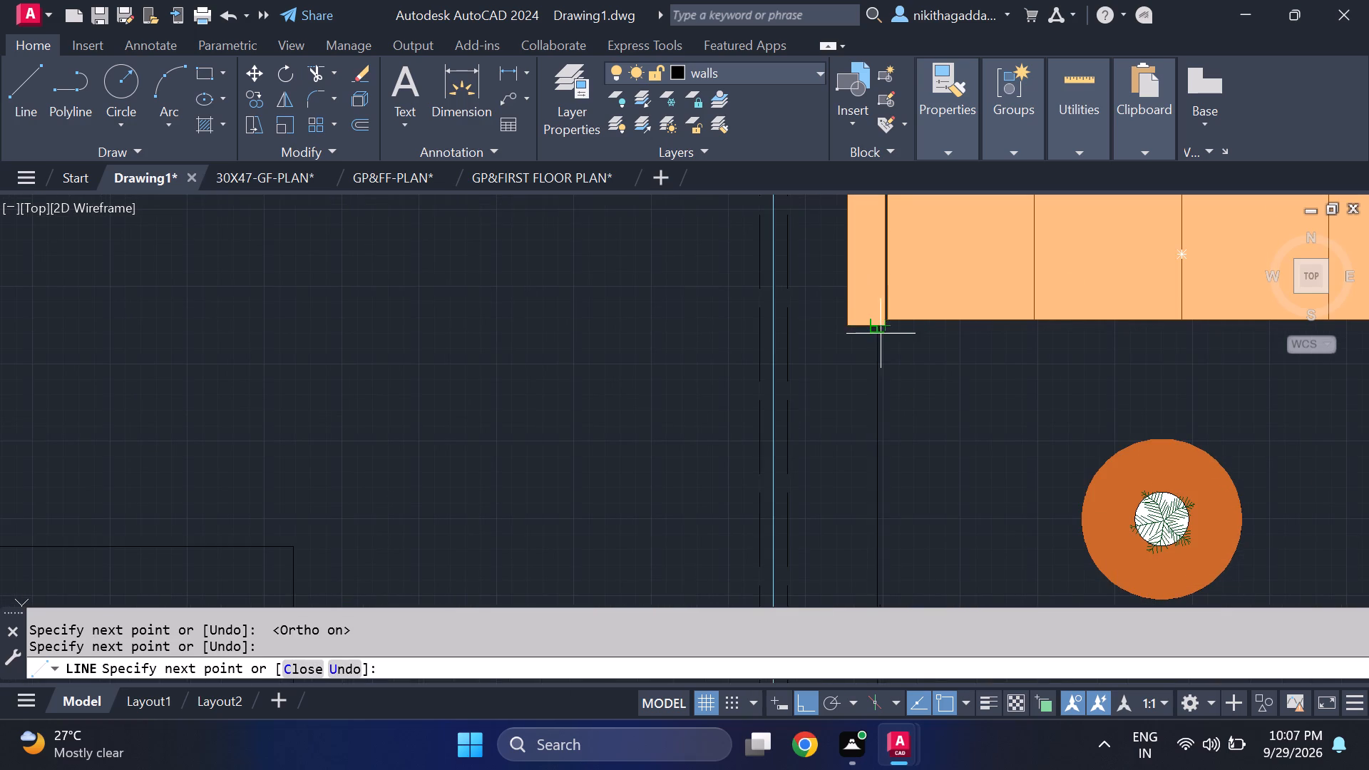
scroll(878, 335, up, 4)
click(868, 274)
scroll(1094, 406, down, 5)
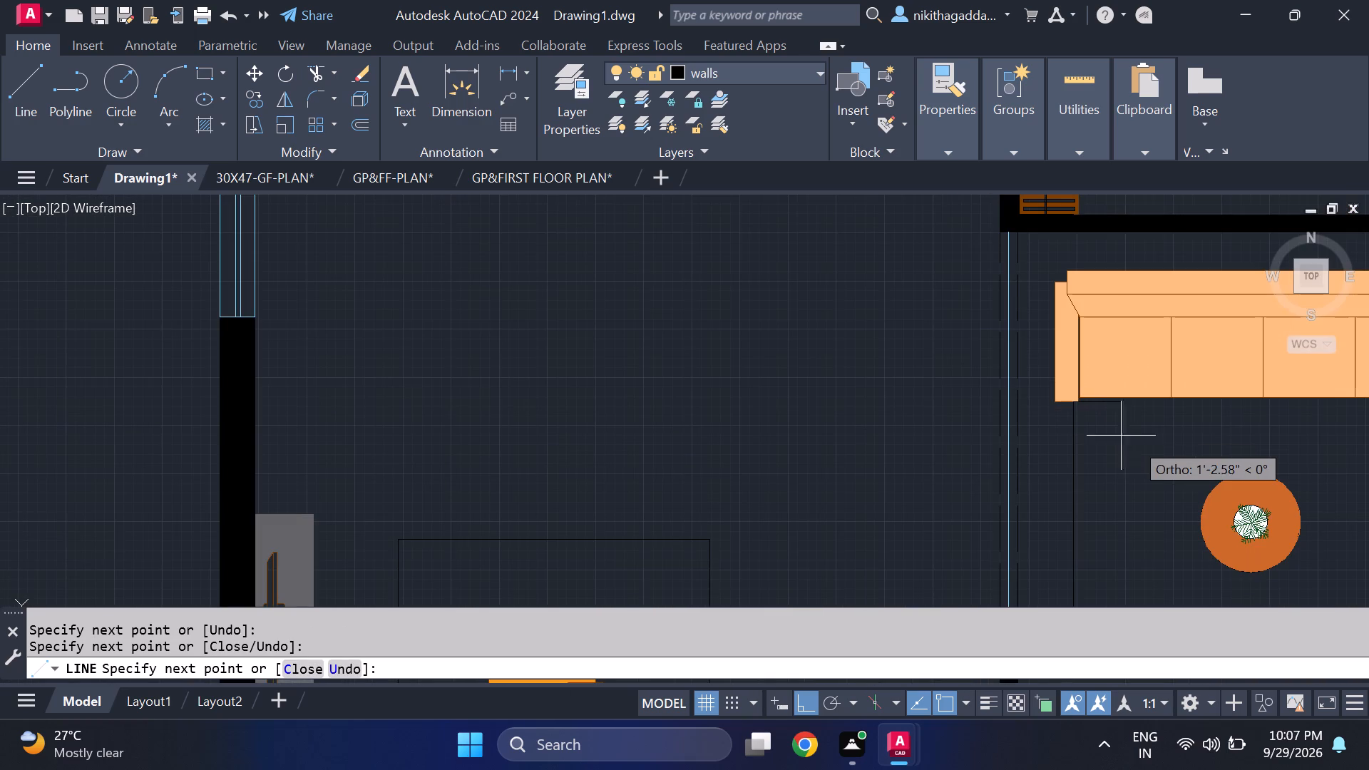
key(Escape)
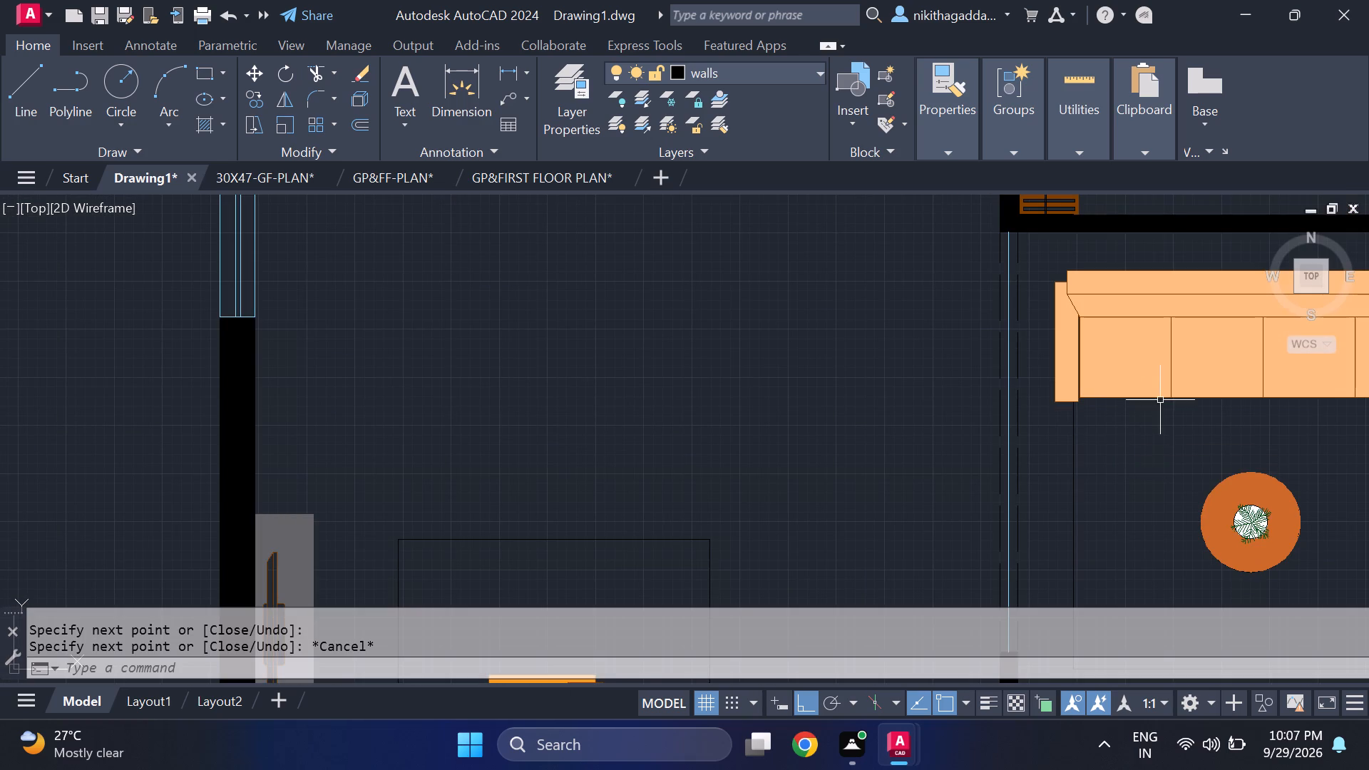
Examine the furnished ground and first floor layouts in the GP&FIRST FLOOR PLAN drawing, ending back in Drawing1.
scroll(1164, 398, down, 4)
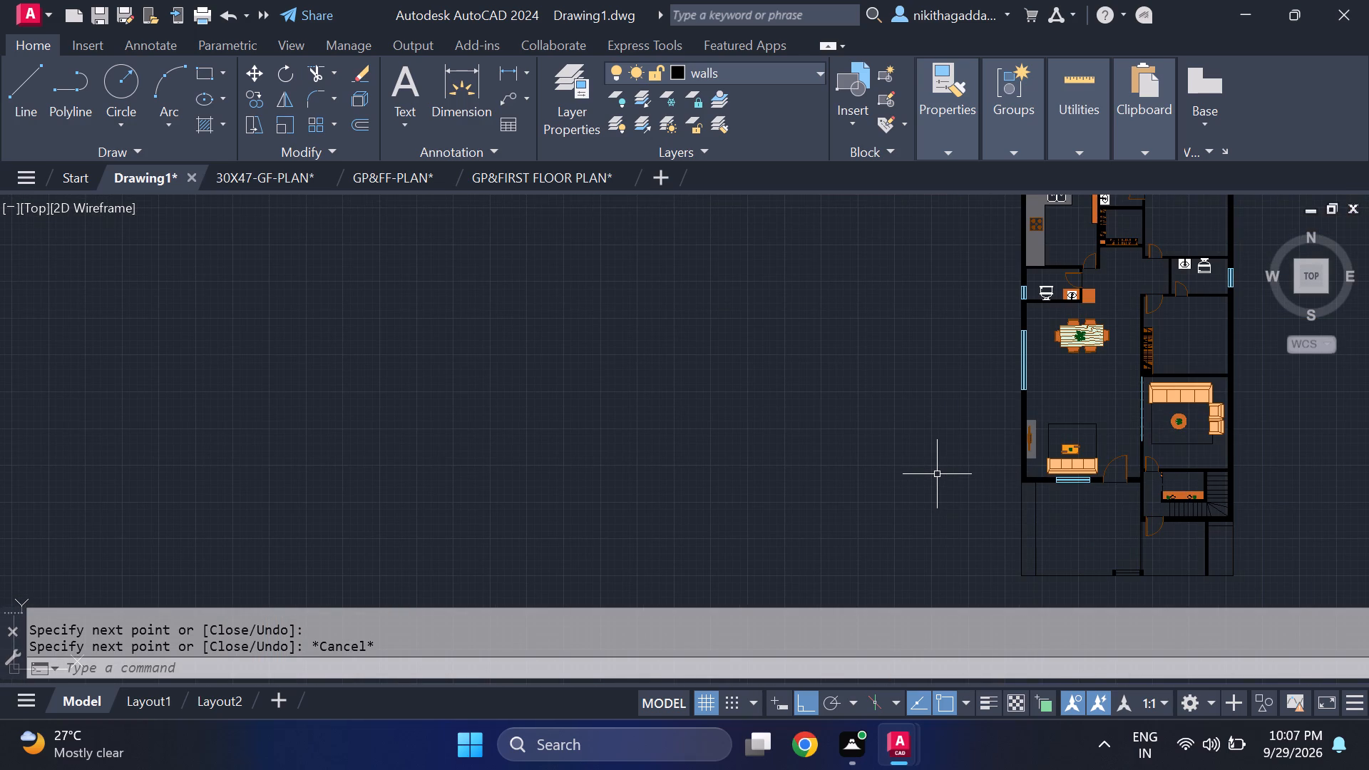
middle_drag(937, 474, 922, 566)
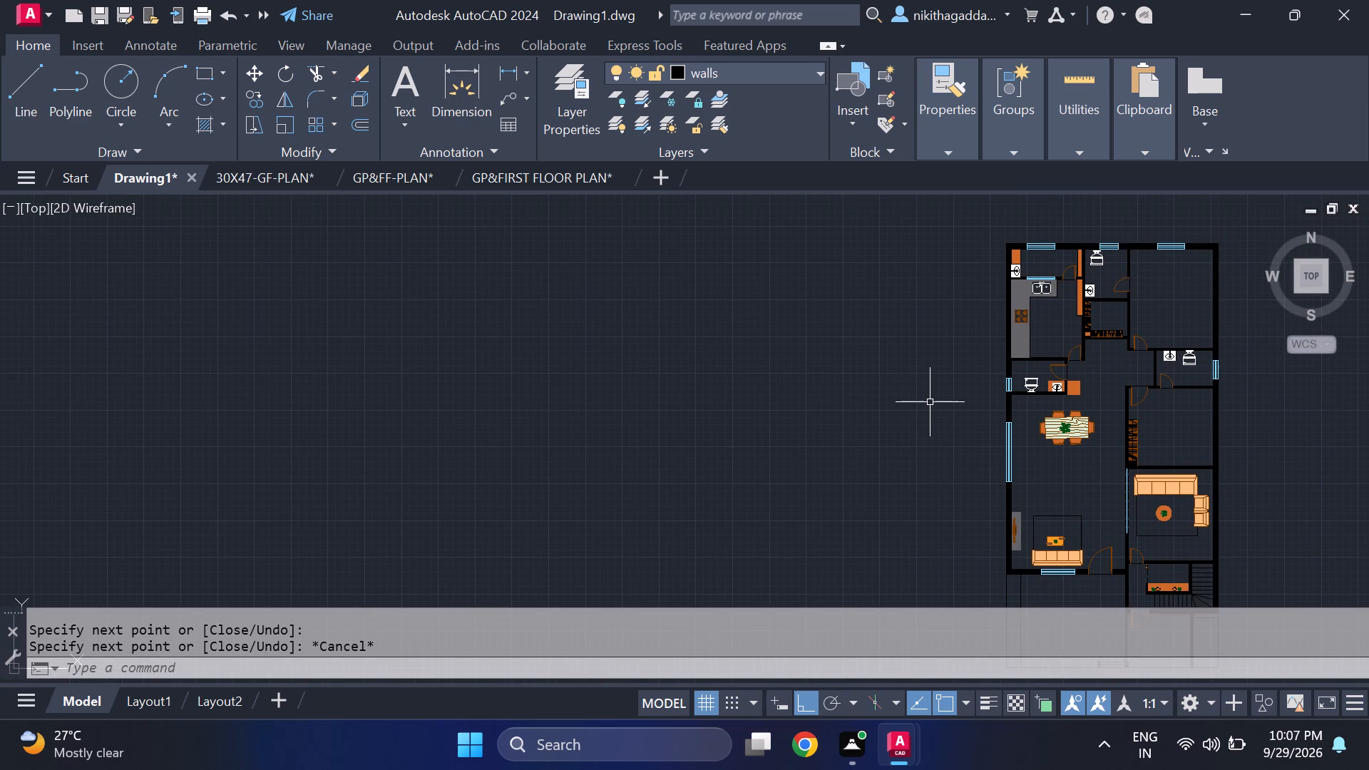
middle_drag(930, 402, 891, 294)
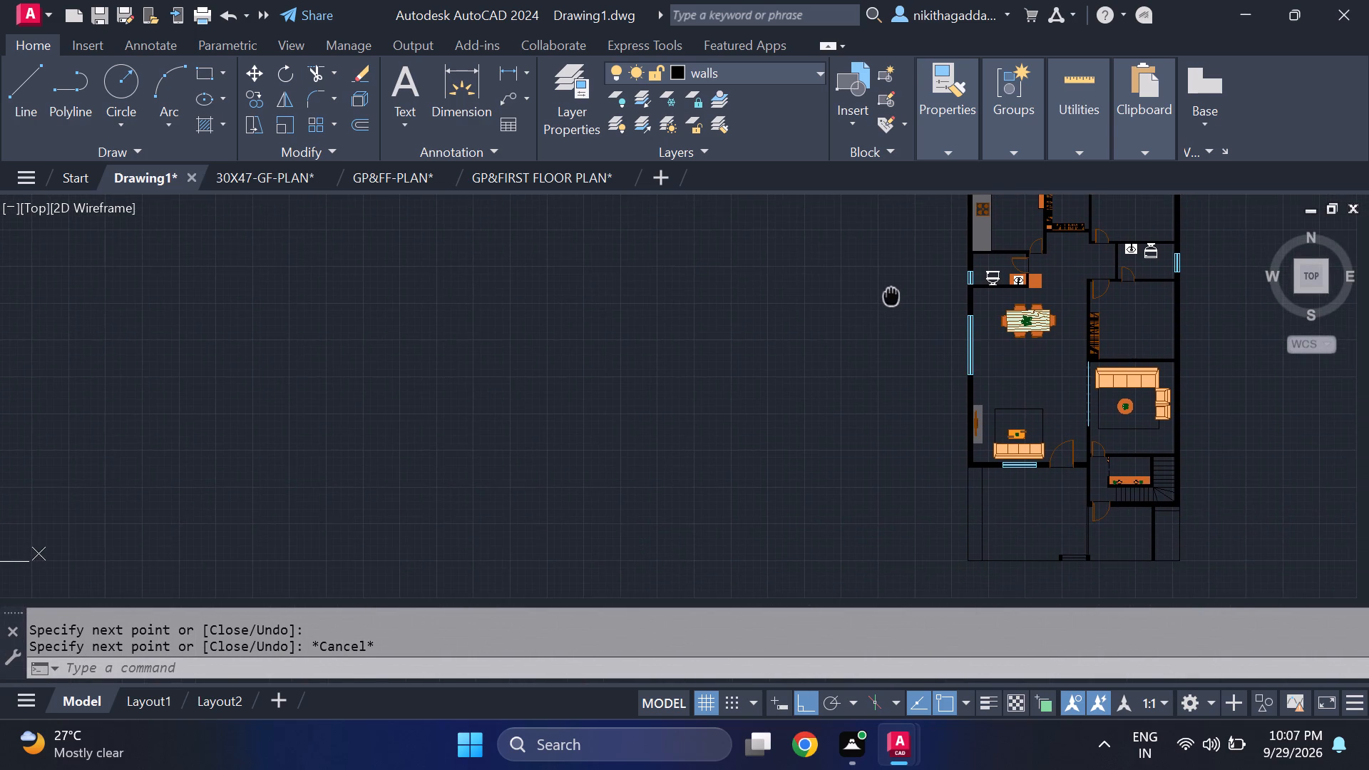
middle_drag(891, 294, 881, 288)
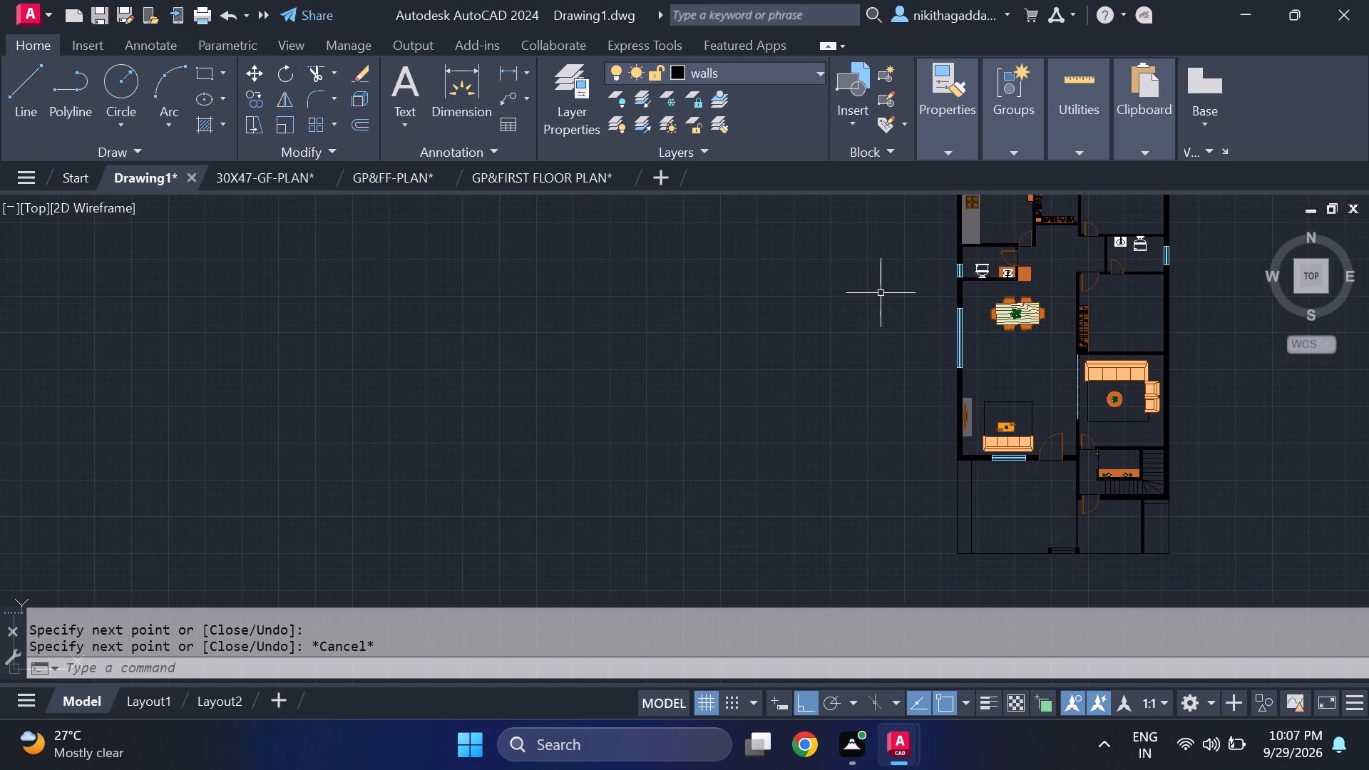
right_drag(881, 293, 879, 295)
right_drag(879, 295, 373, 364)
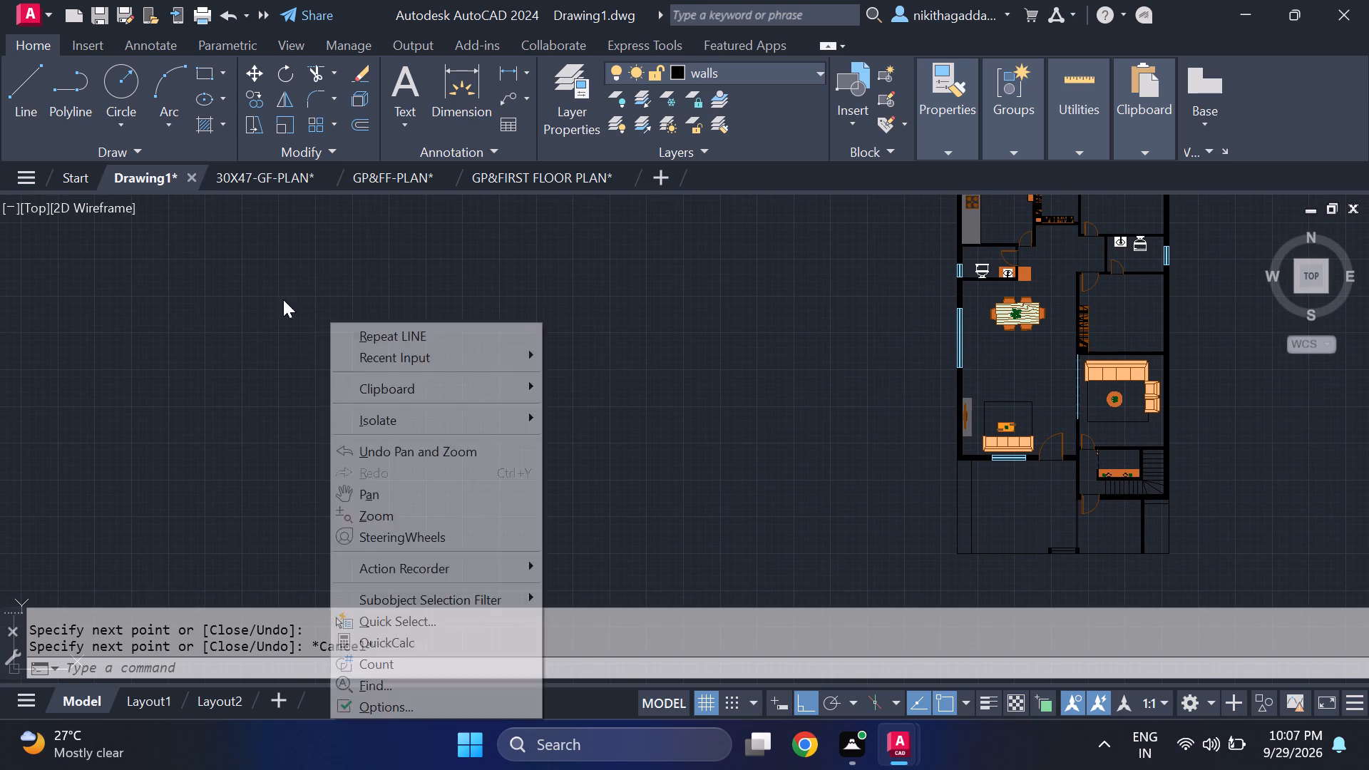
right_click(304, 254)
click(524, 180)
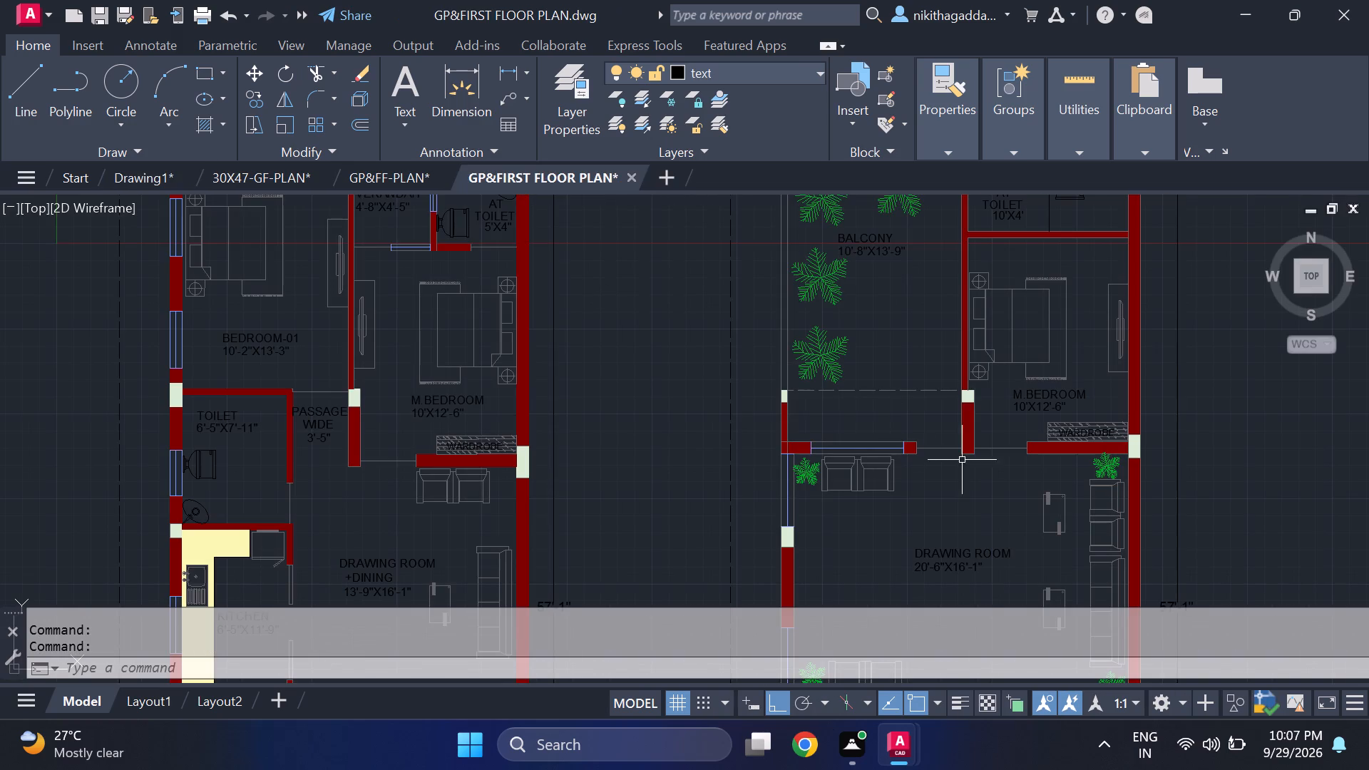
scroll(1028, 485, down, 3)
scroll(1039, 529, up, 3)
scroll(1035, 525, down, 2)
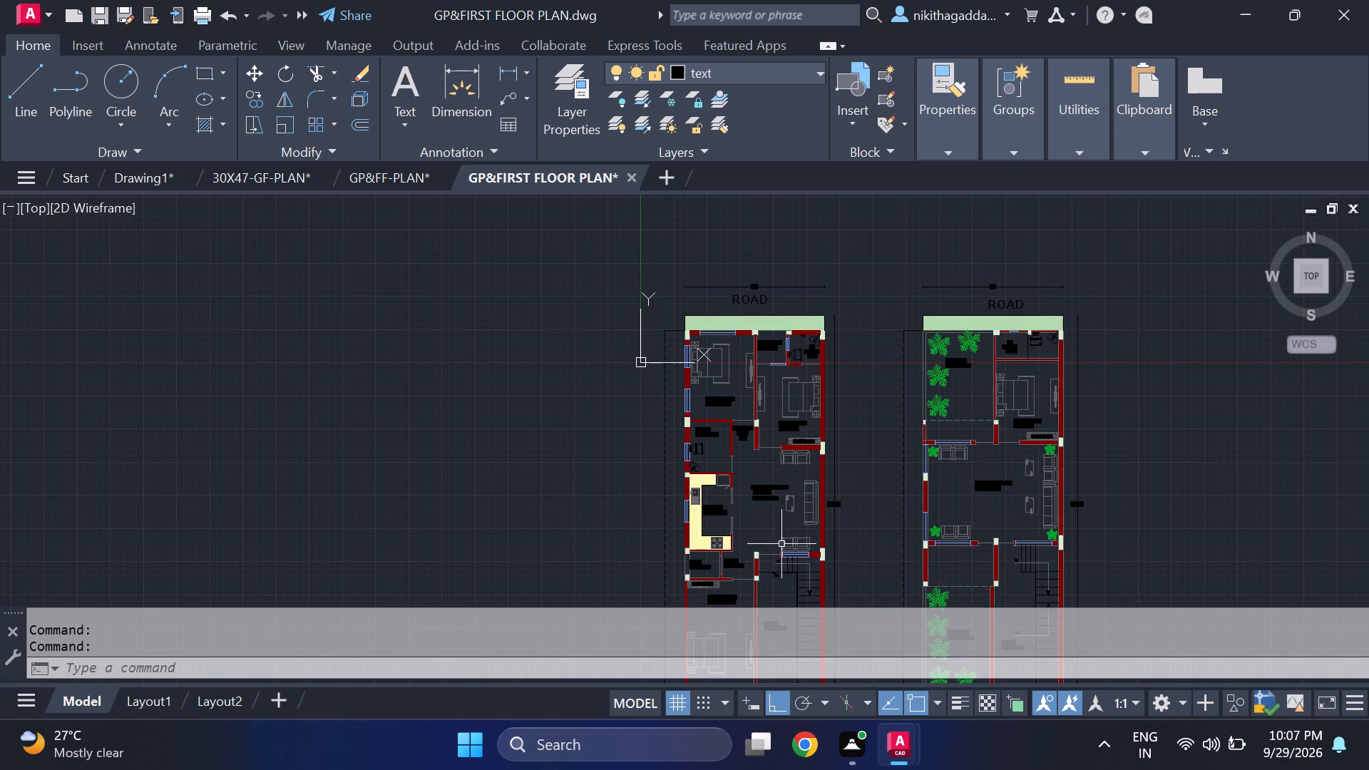
middle_drag(833, 527, 803, 342)
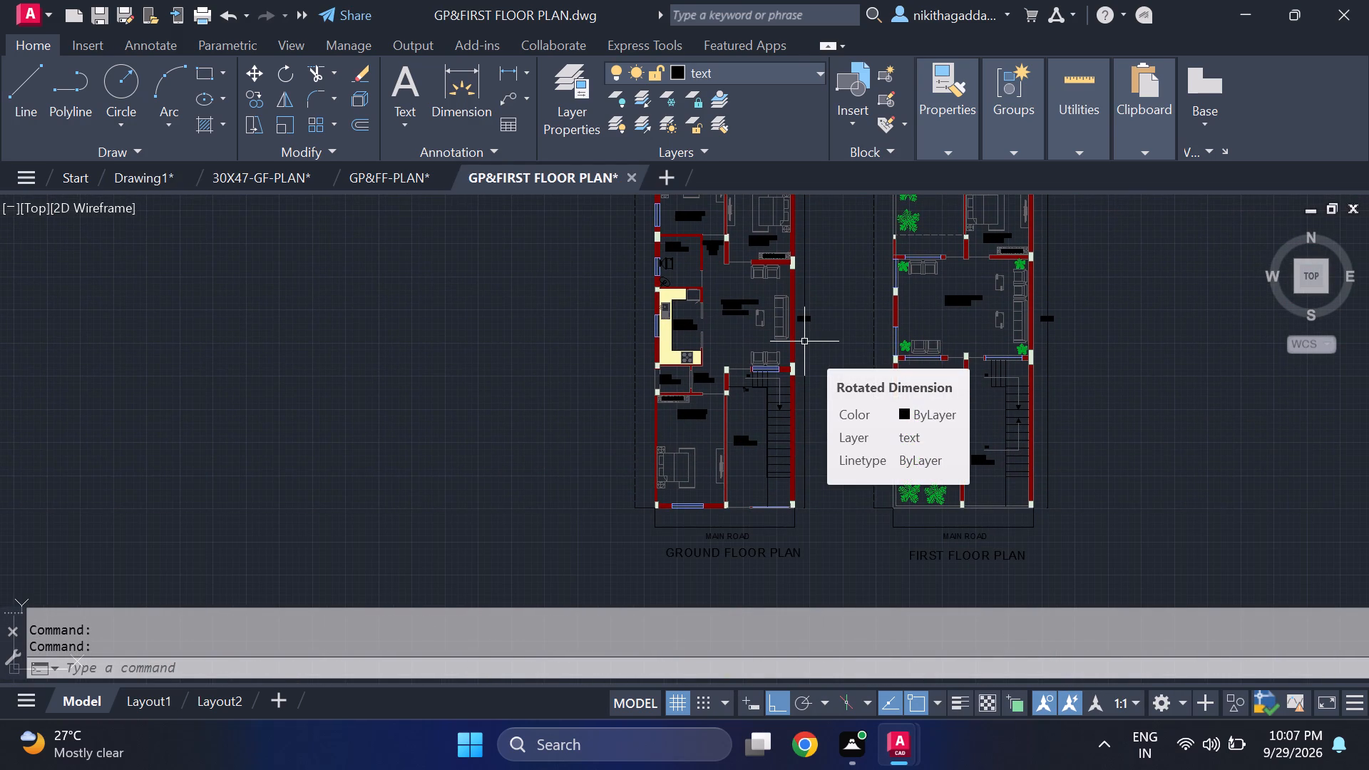
scroll(800, 336, up, 3)
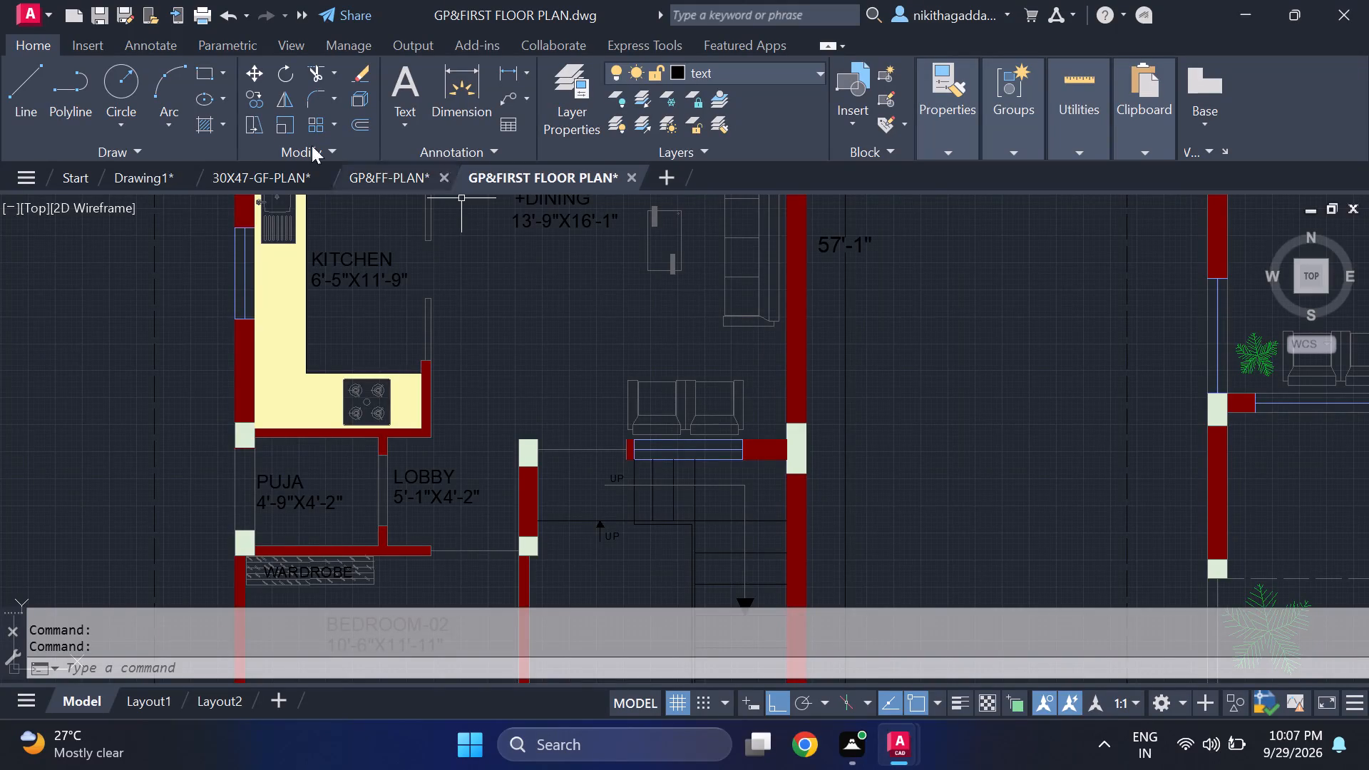
click(163, 179)
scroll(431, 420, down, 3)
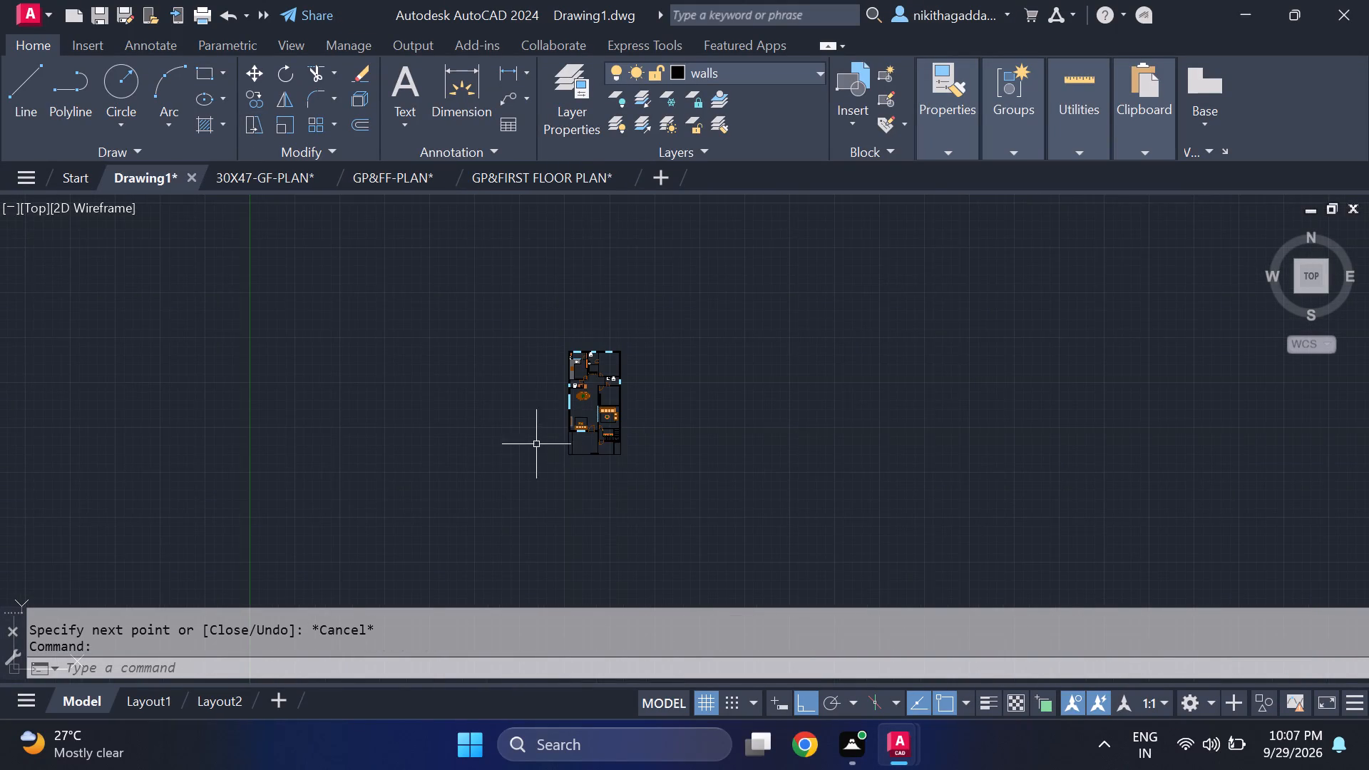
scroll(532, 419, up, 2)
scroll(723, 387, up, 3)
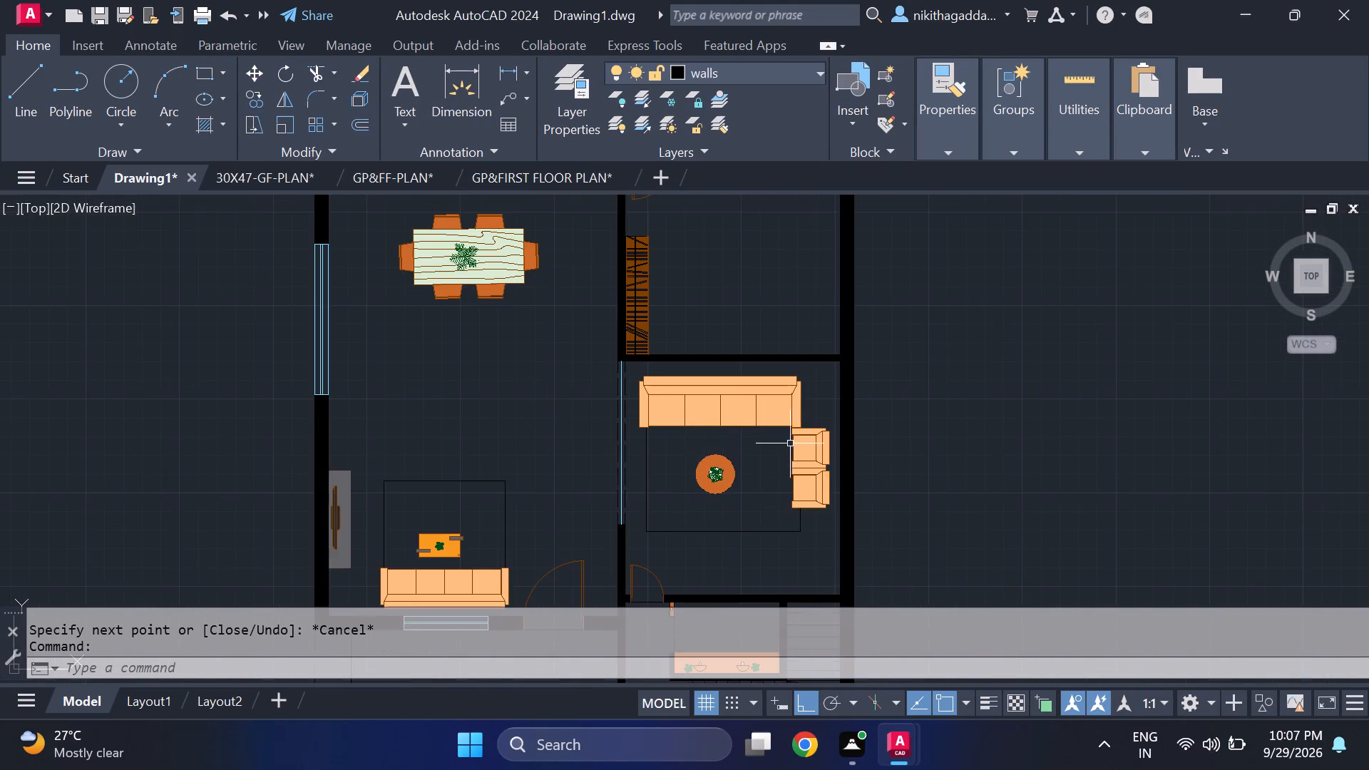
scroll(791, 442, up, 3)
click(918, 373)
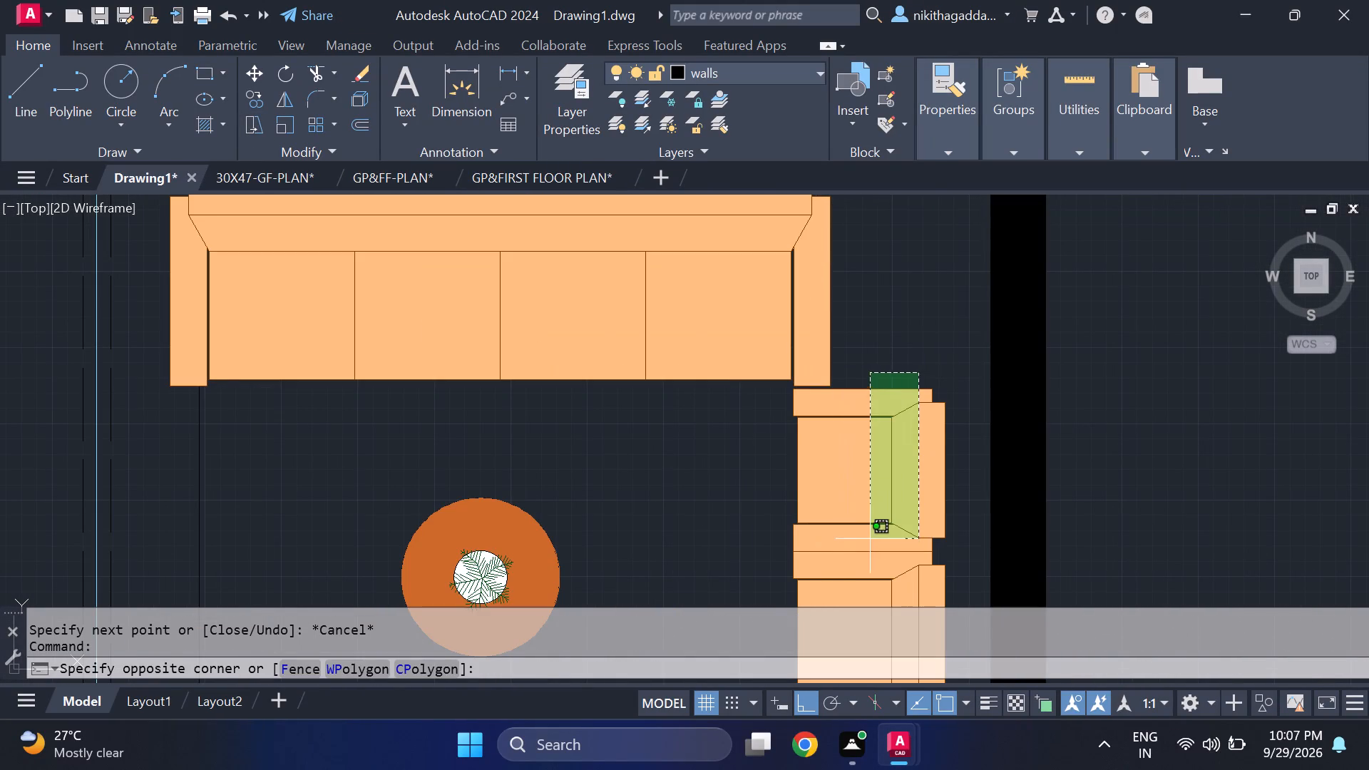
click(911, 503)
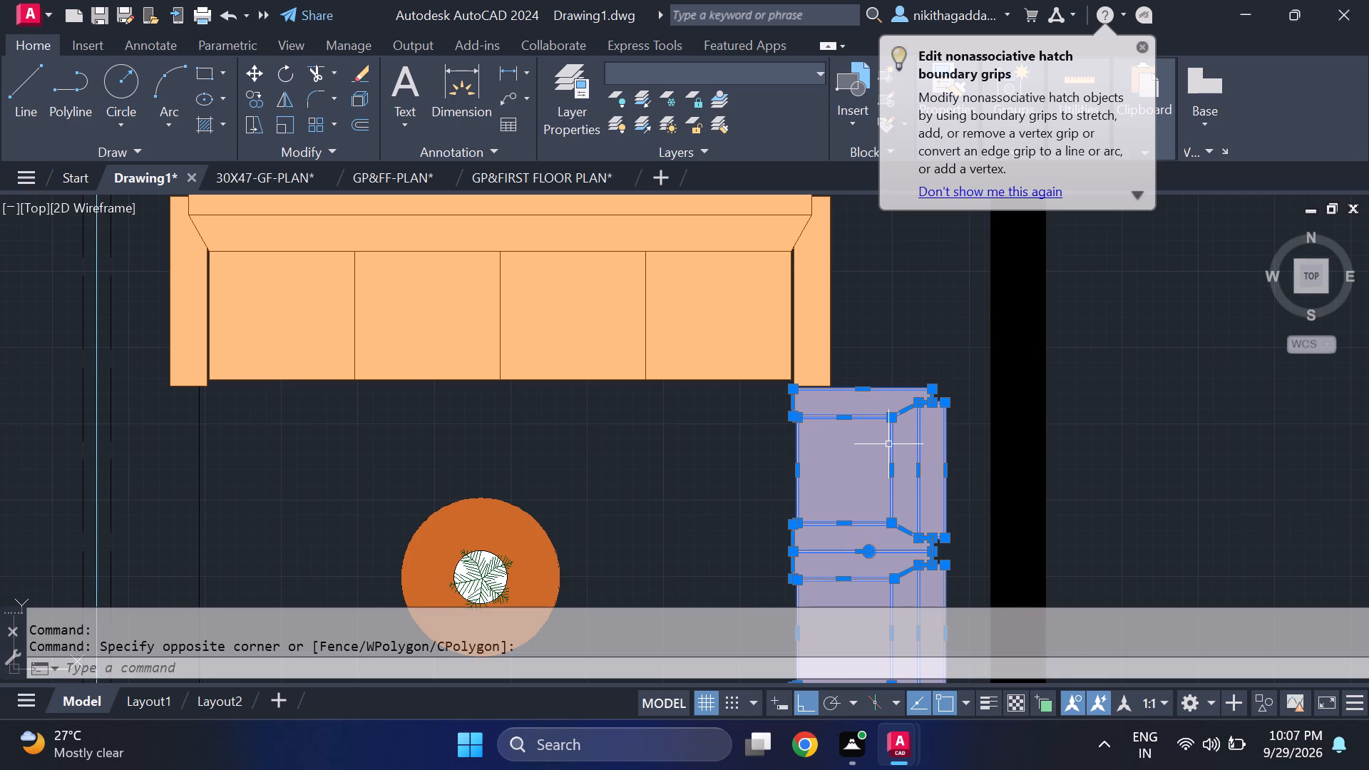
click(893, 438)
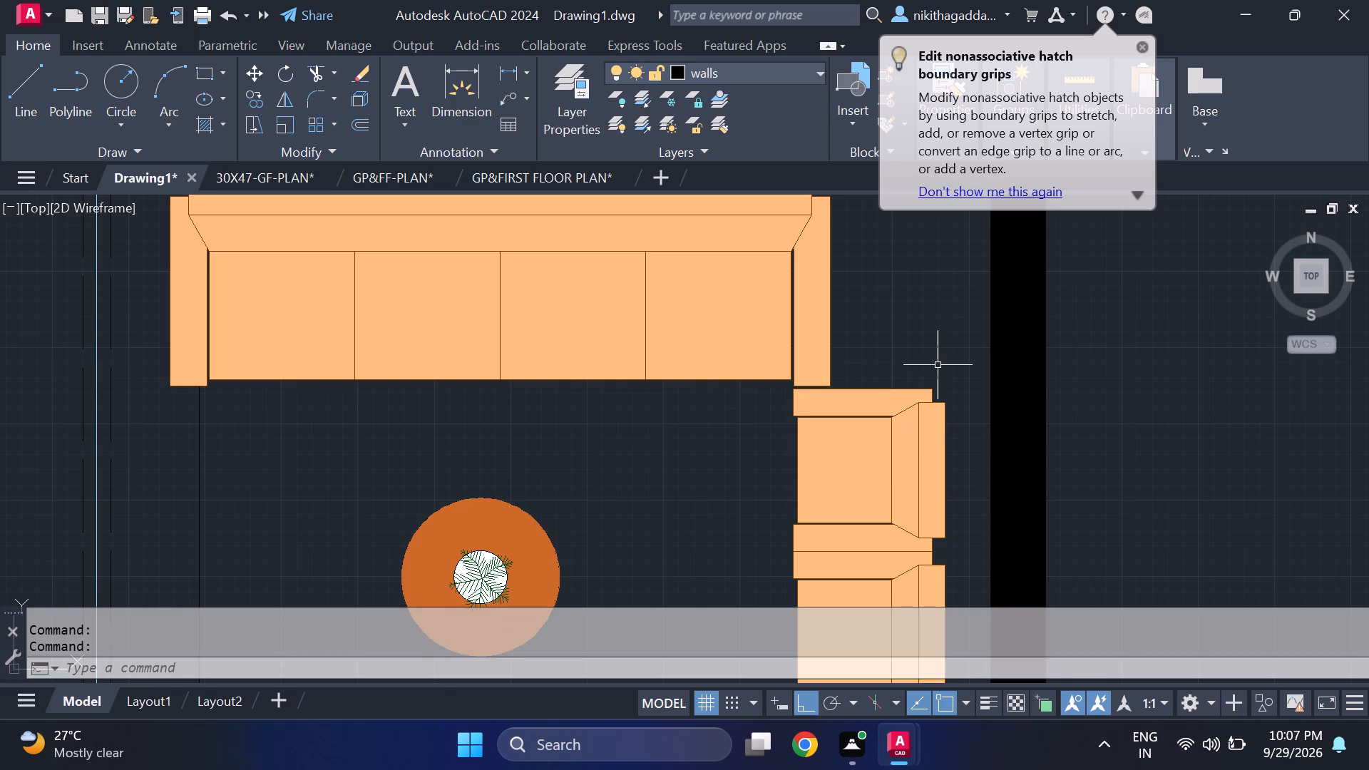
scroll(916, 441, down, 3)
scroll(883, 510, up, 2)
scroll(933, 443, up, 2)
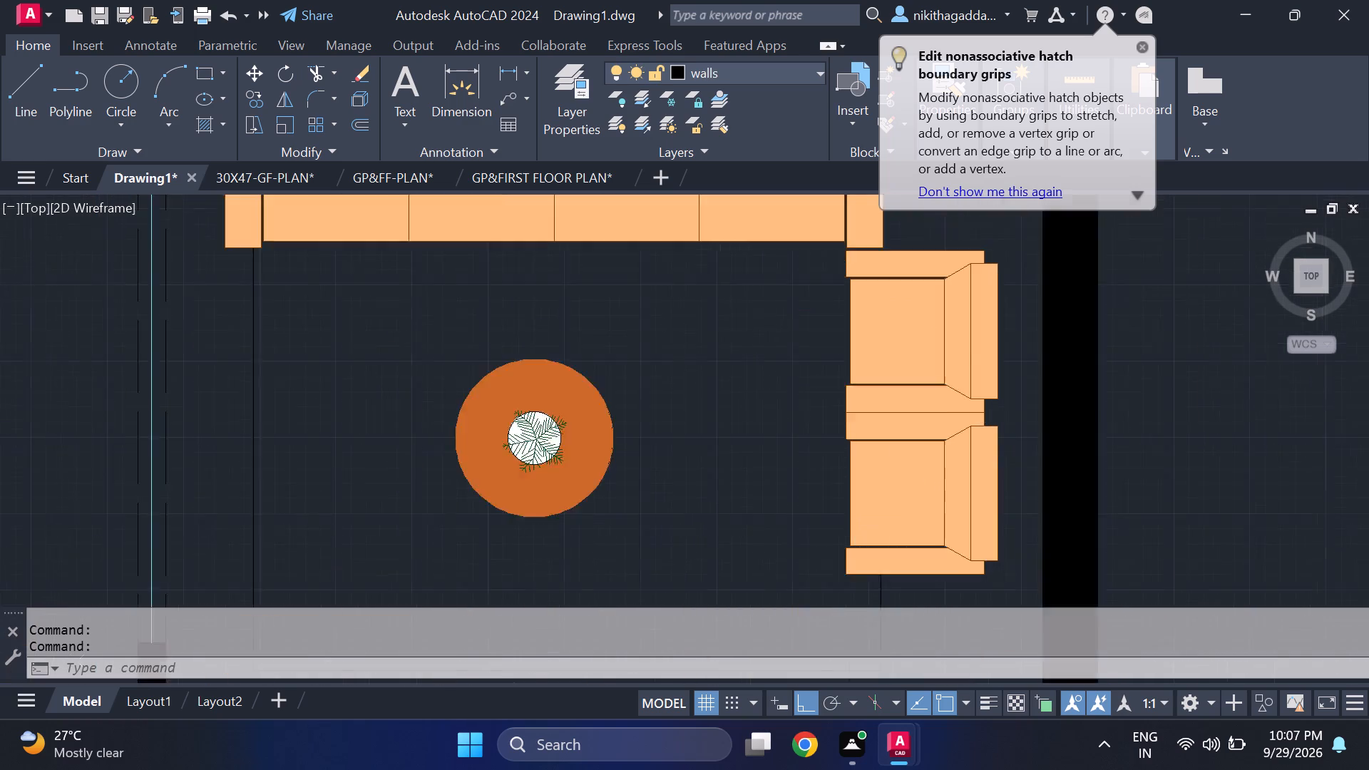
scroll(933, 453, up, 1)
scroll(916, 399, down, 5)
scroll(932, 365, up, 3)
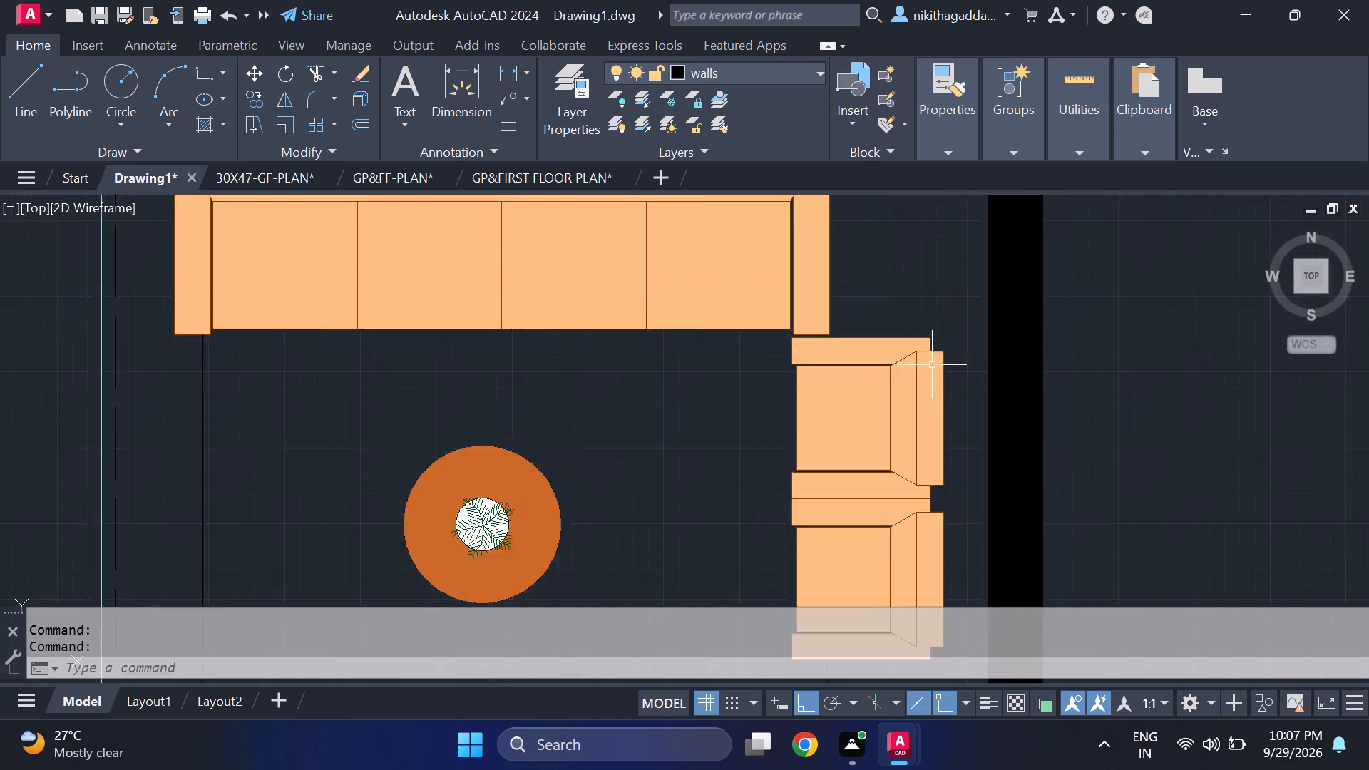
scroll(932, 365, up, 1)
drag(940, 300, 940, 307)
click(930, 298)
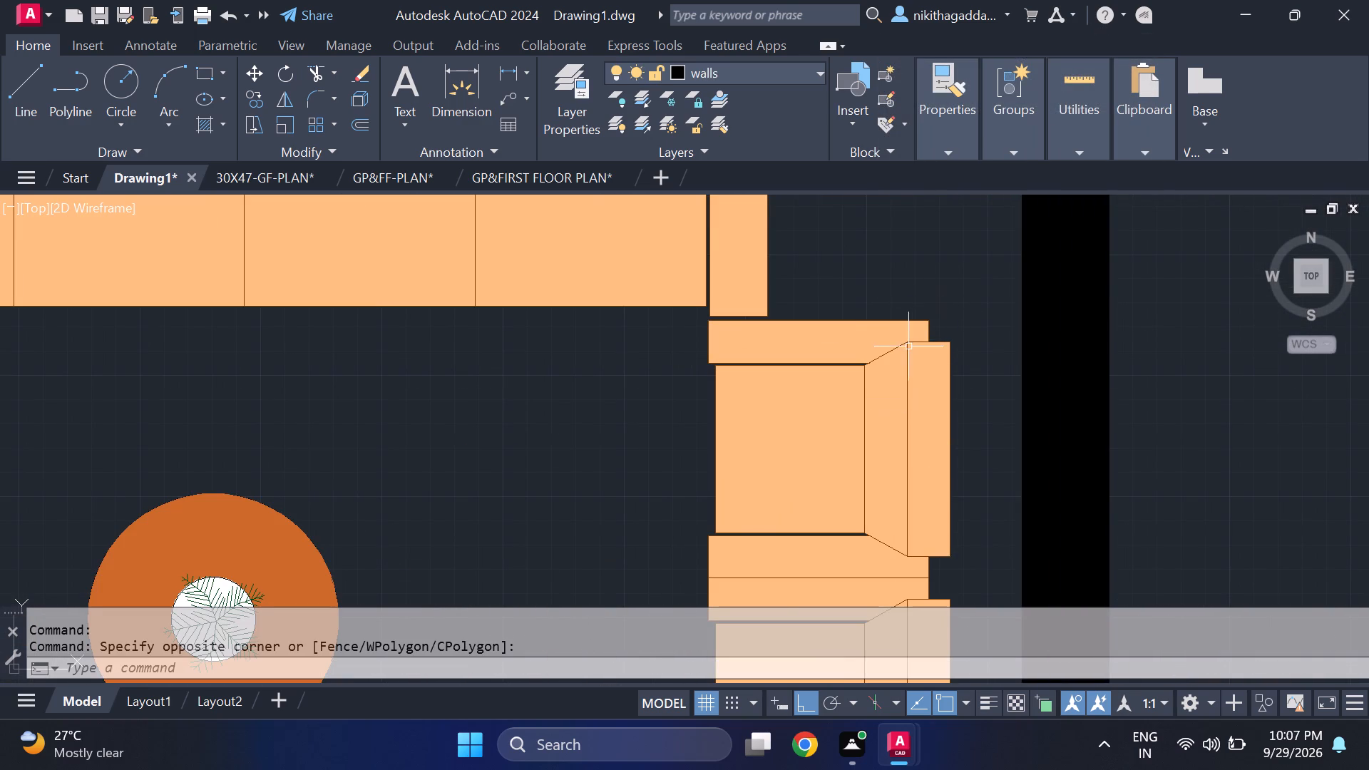
Copy the east room's northern armchair about 17' due east, into the empty space outside the house.
scroll(899, 349, up, 3)
click(906, 333)
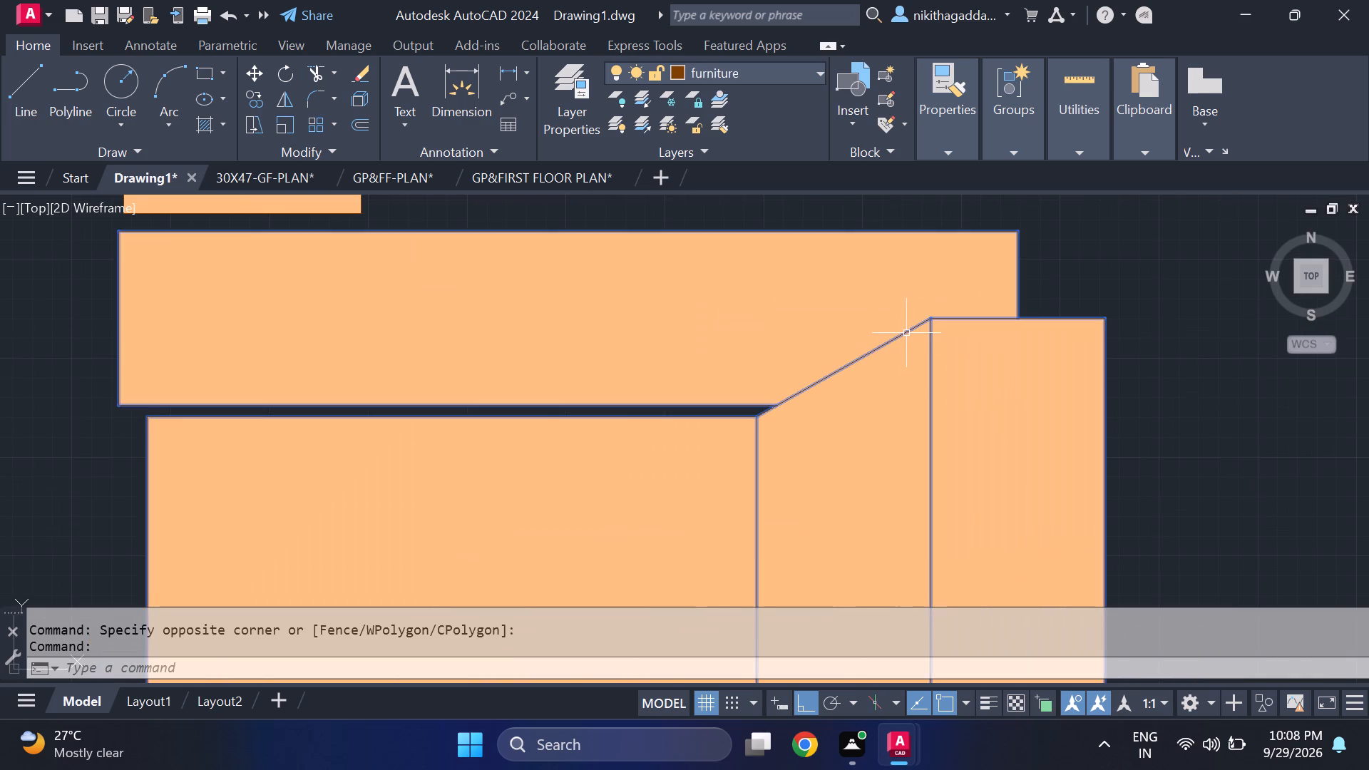
scroll(913, 333, down, 3)
scroll(892, 420, down, 4)
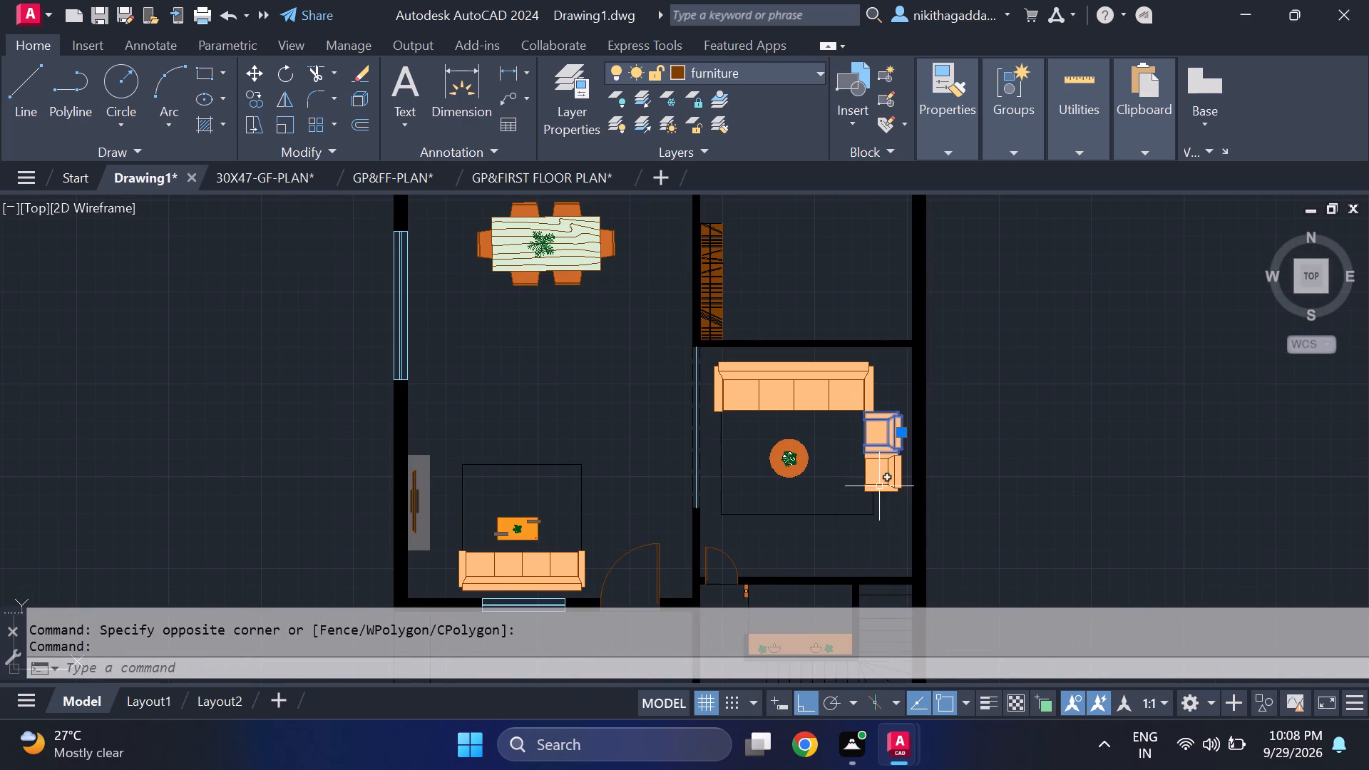
text(co)
key(Return)
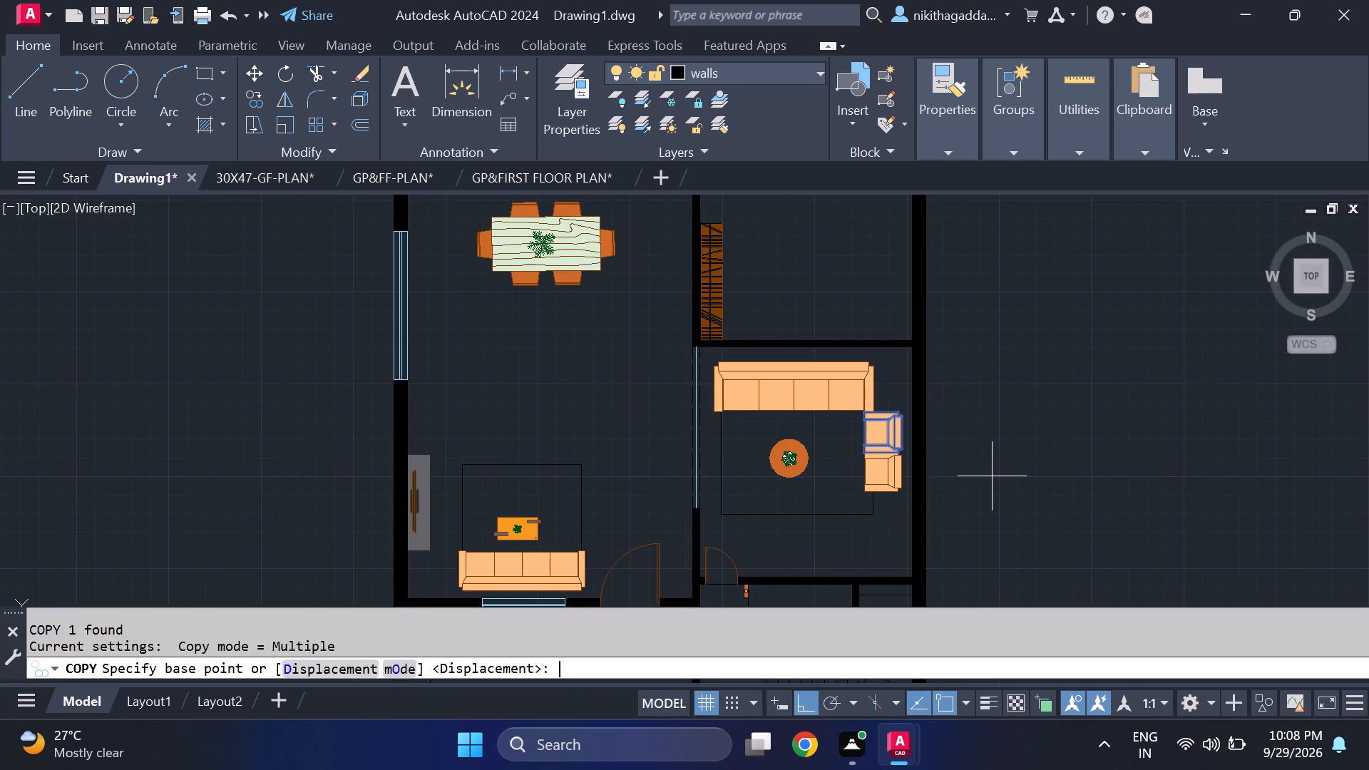
click(898, 414)
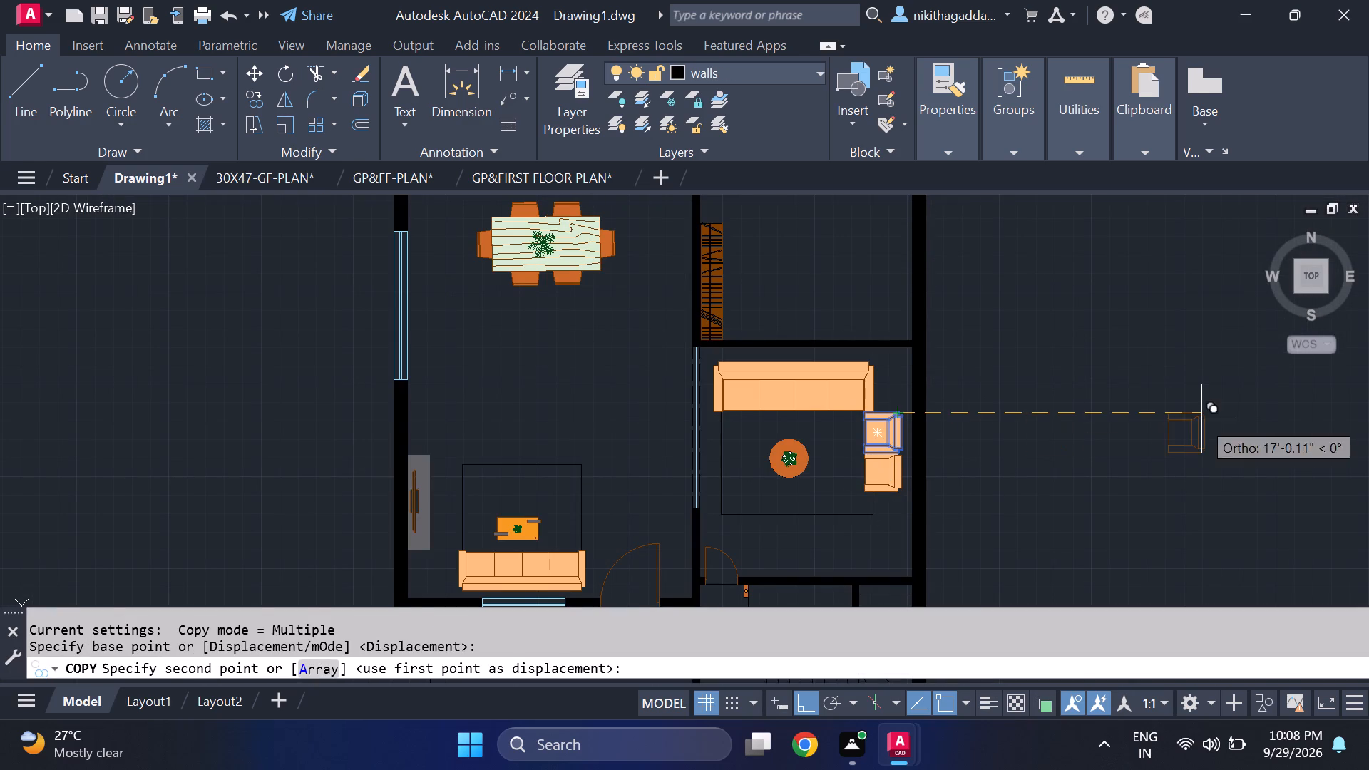
click(1201, 419)
key(Escape)
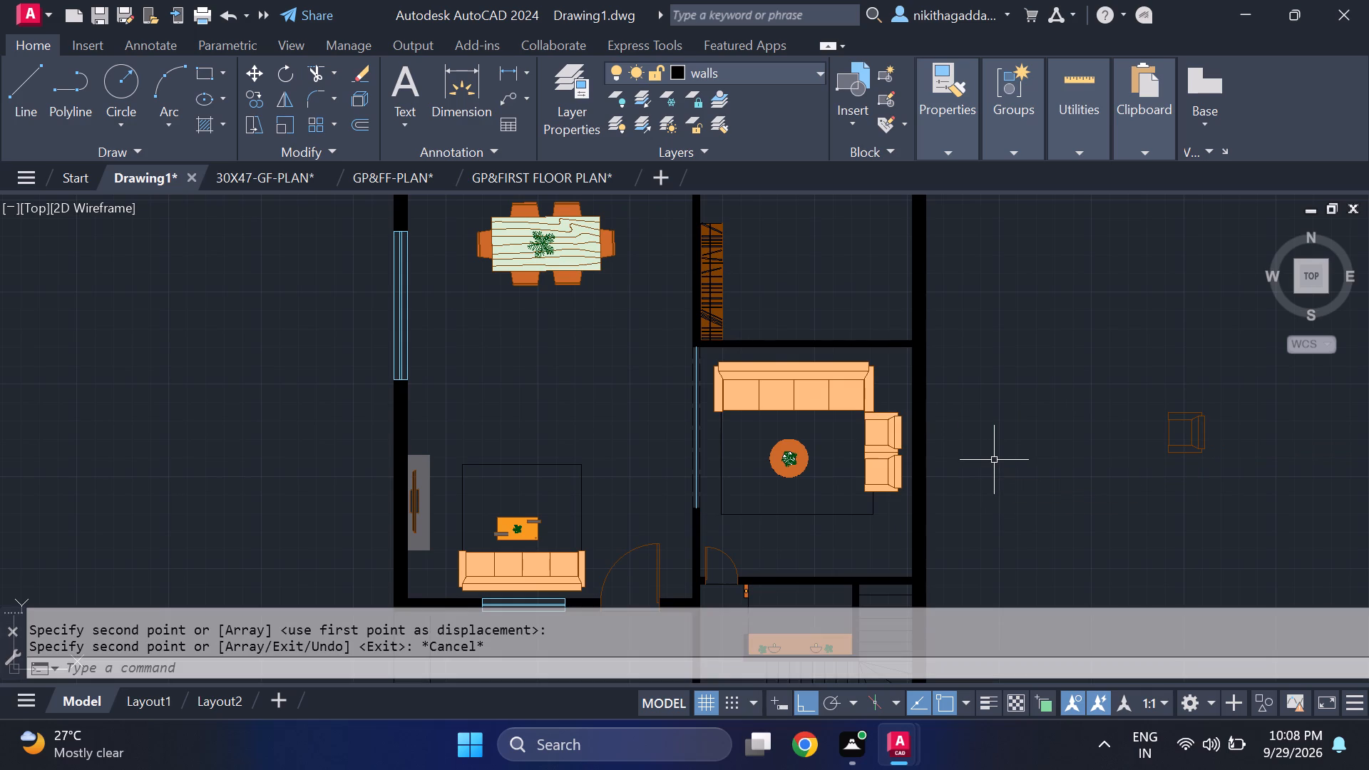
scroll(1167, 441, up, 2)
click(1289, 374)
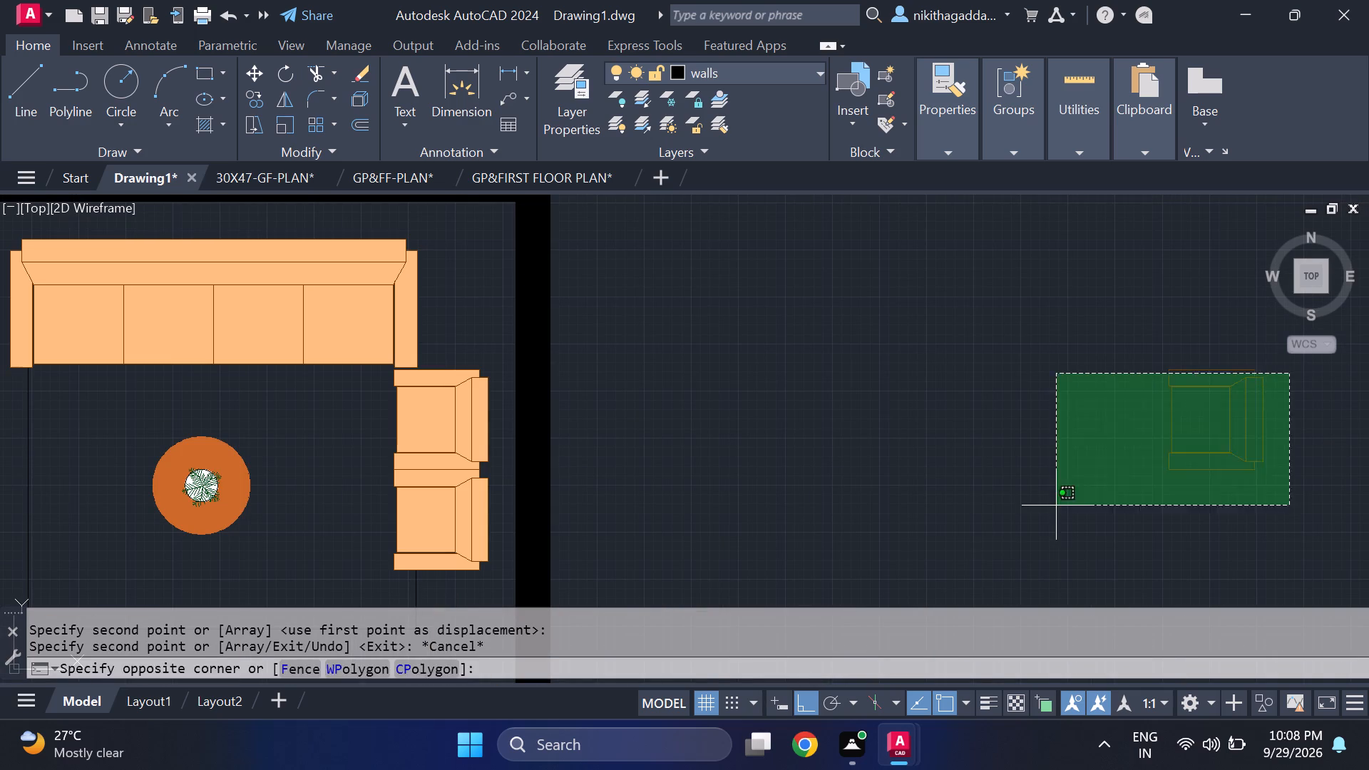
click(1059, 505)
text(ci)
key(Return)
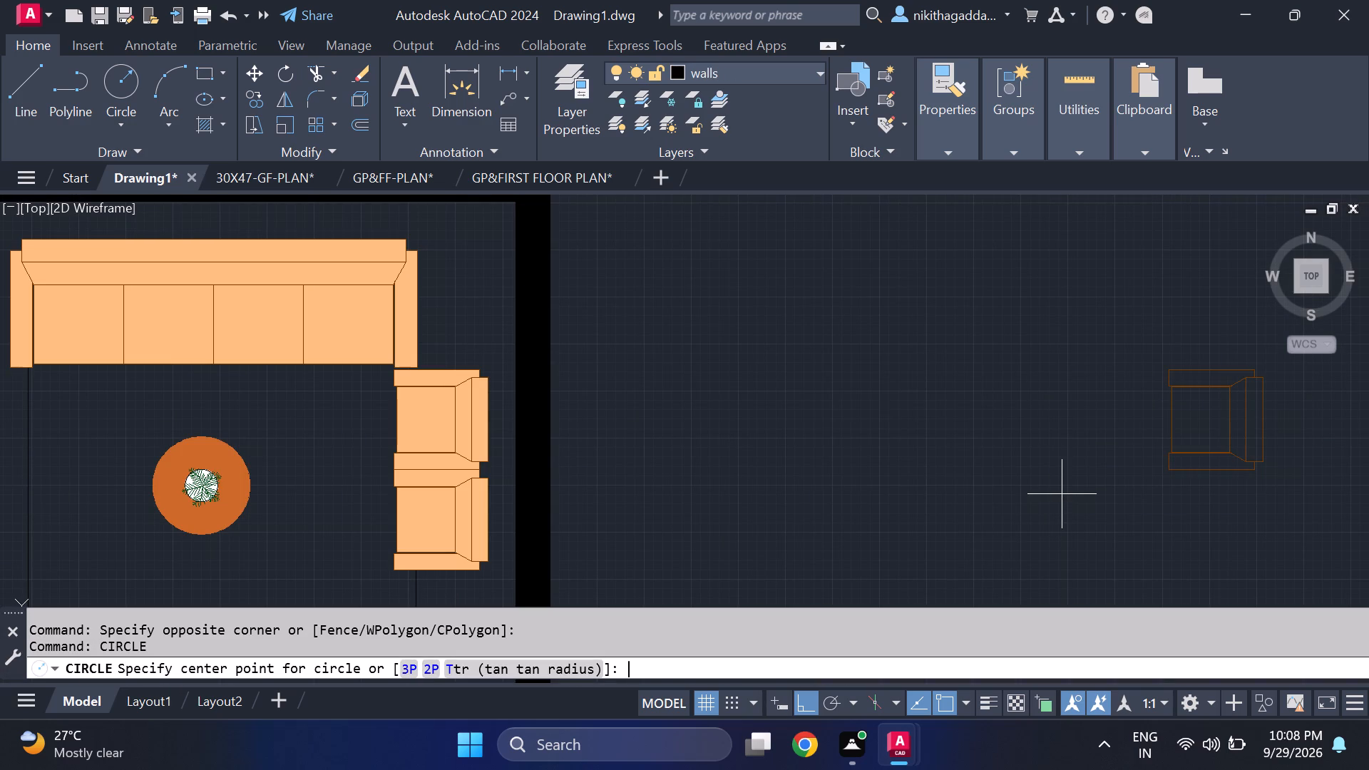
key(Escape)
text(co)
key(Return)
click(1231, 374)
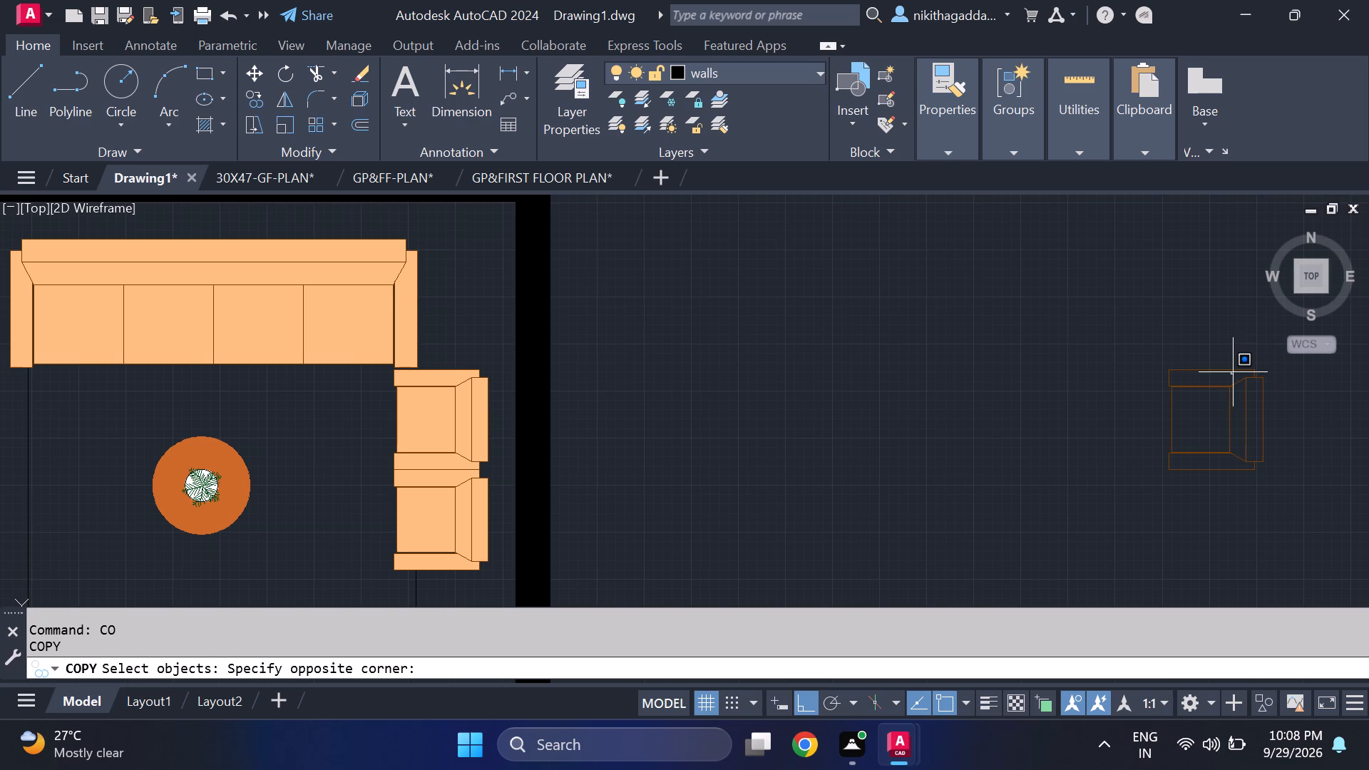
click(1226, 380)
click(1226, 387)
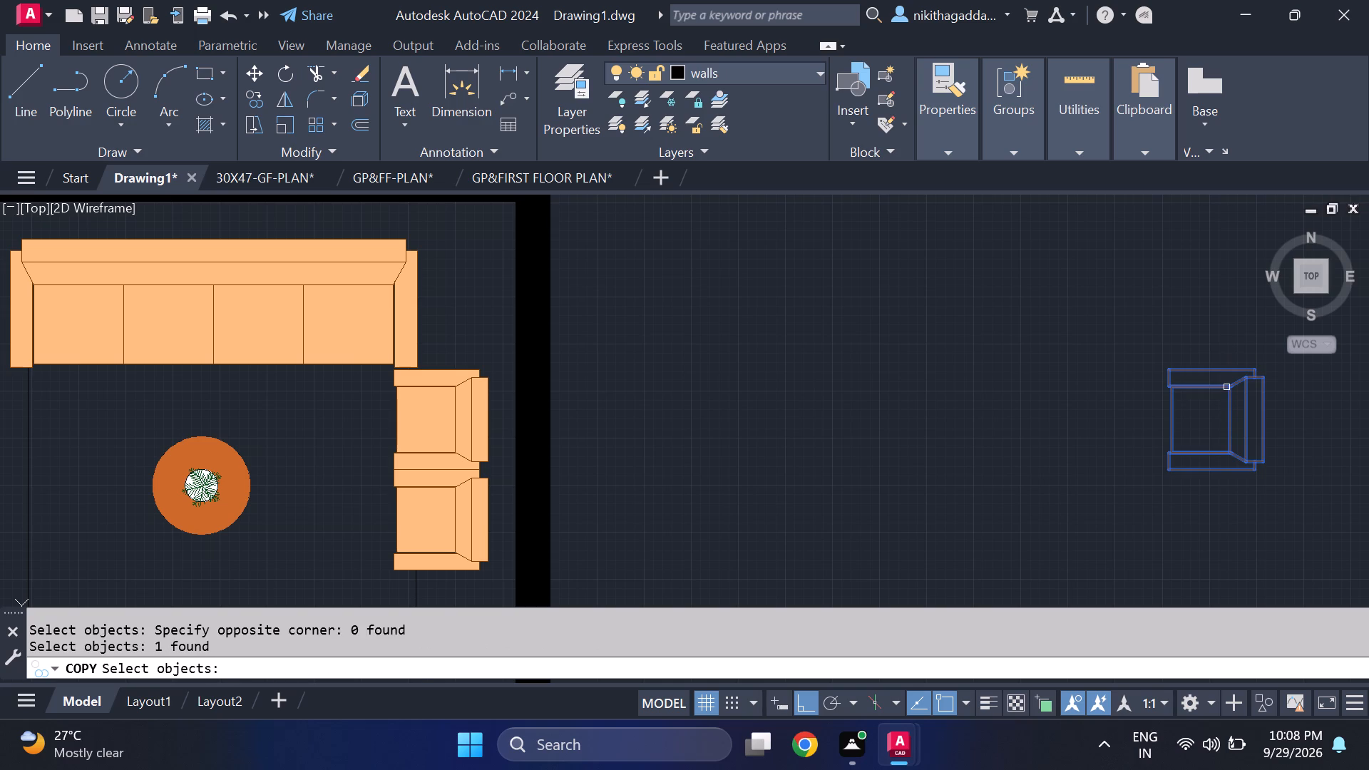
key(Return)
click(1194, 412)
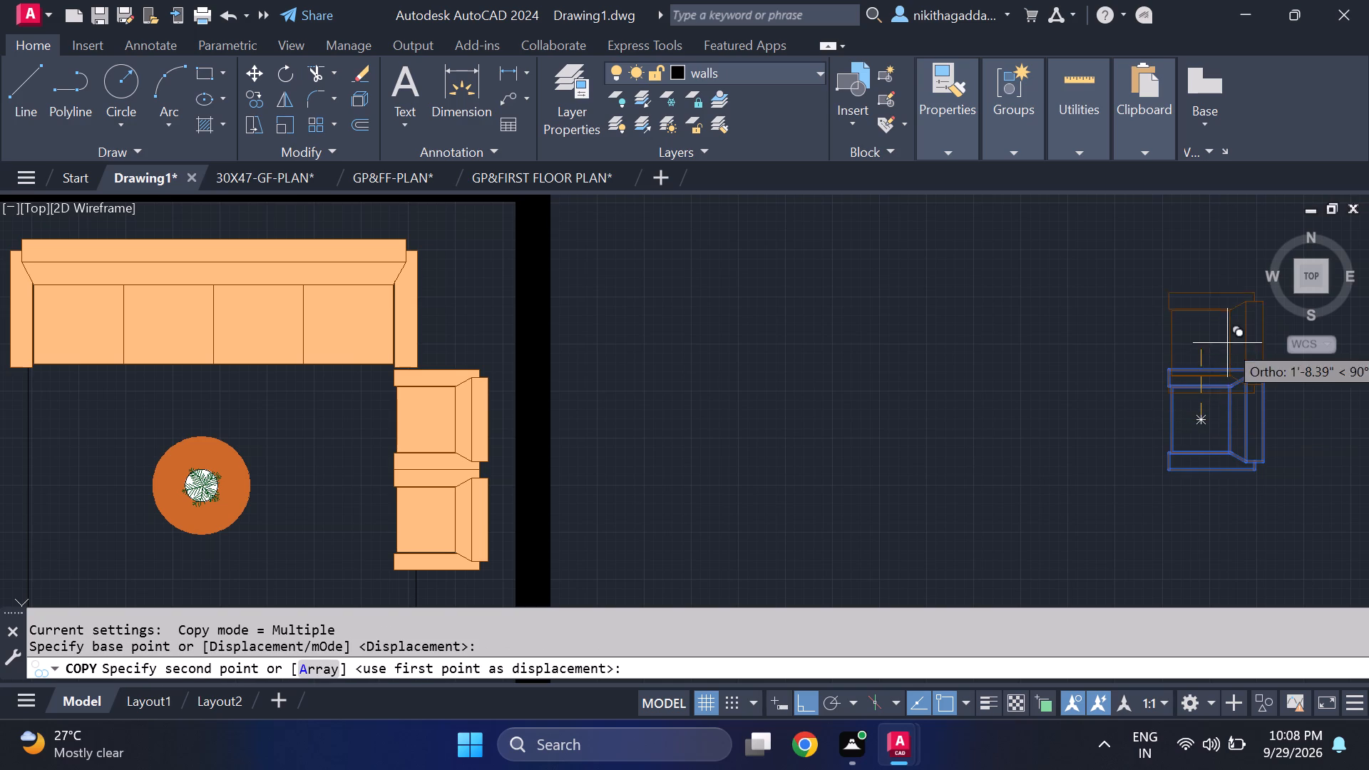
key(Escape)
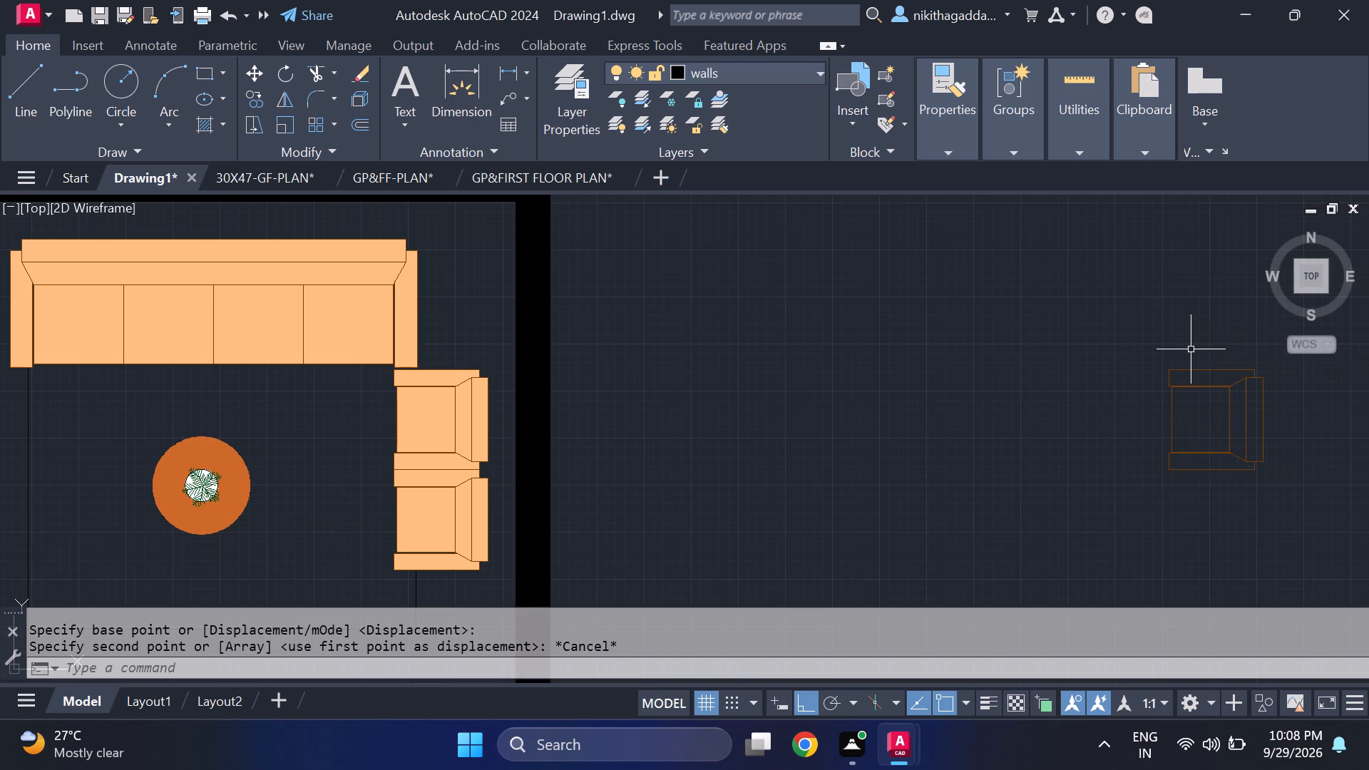
Rotate the copied armchair outside the house about 60° counterclockwise around its seat centre, with Ortho off.
middle_drag(1092, 416, 881, 448)
click(1097, 396)
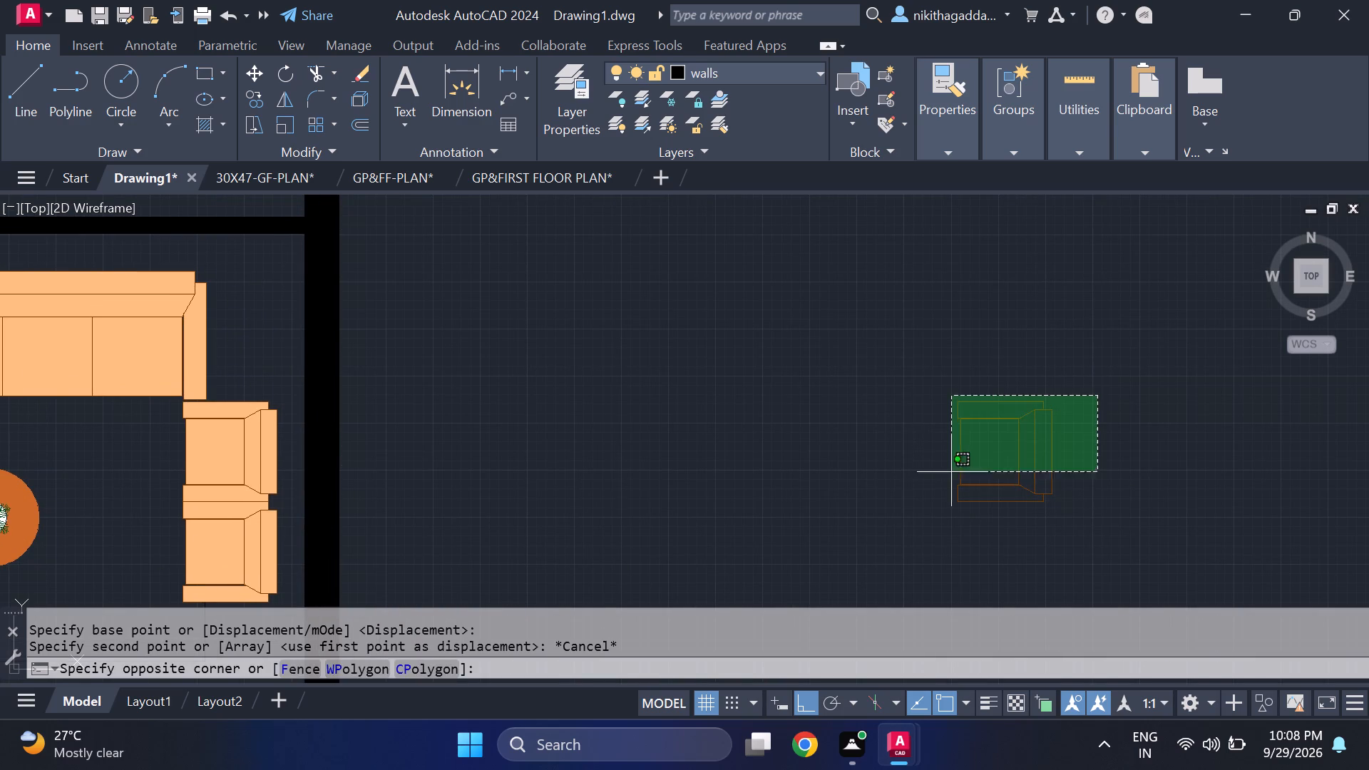
click(909, 488)
text(ro)
key(Return)
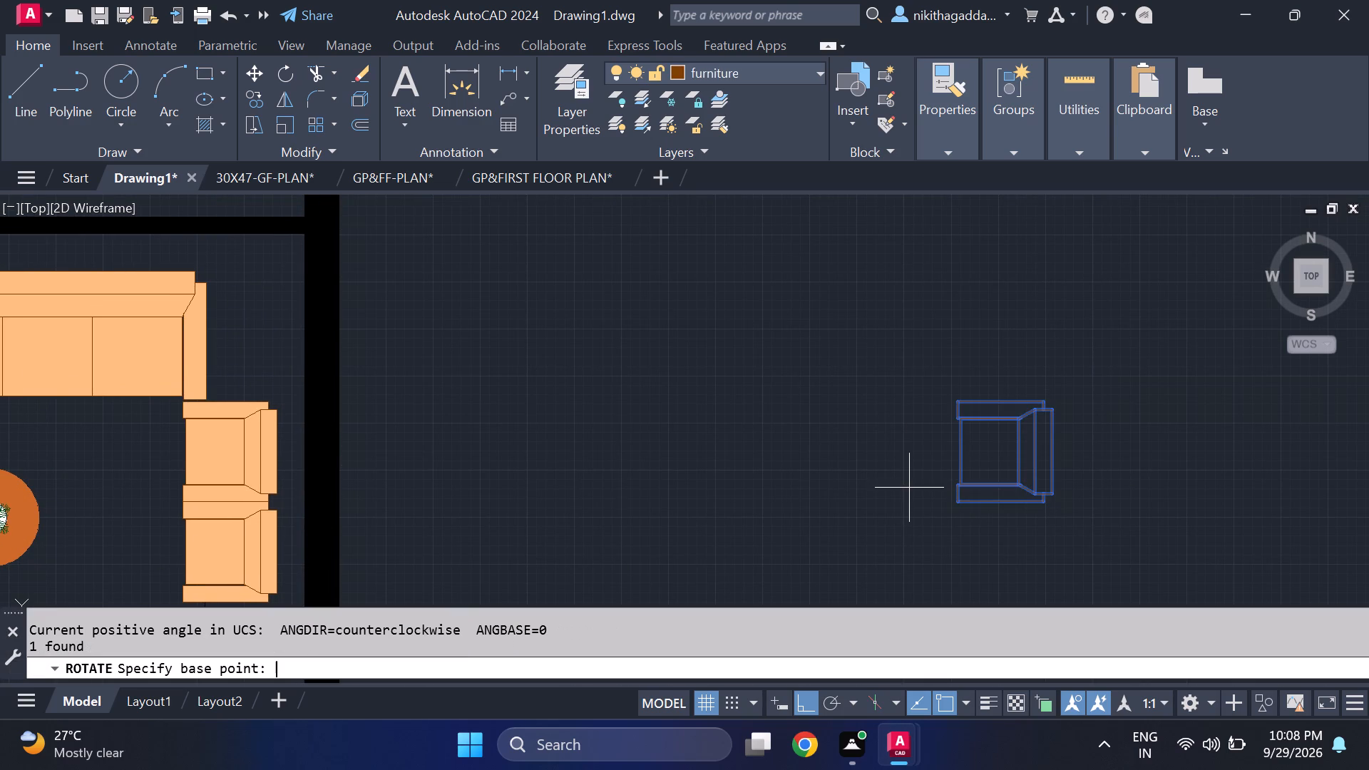
click(993, 455)
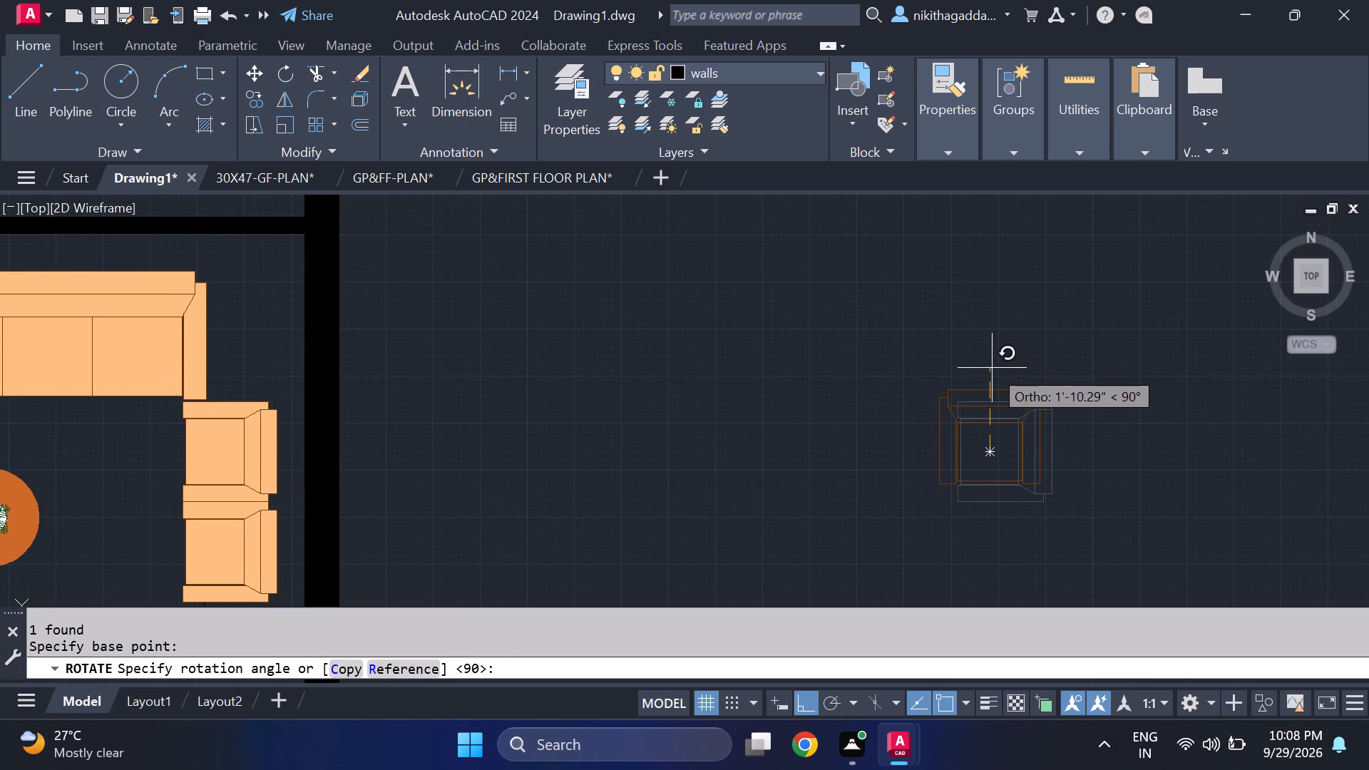
key(F8)
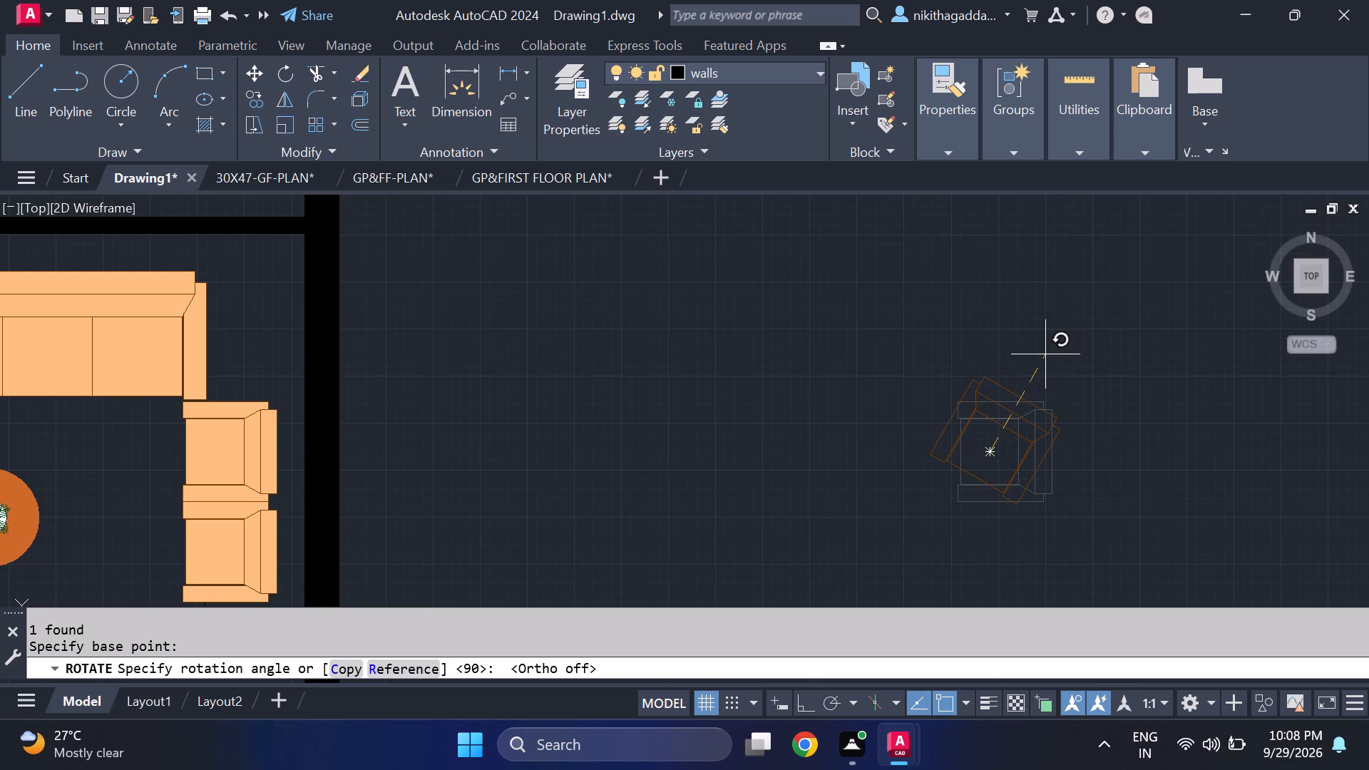
click(1045, 354)
Mirror the rotated armchair across a slightly tilted east-west line south of it, keeping the source object.
scroll(1047, 409, down, 4)
scroll(1038, 447, up, 2)
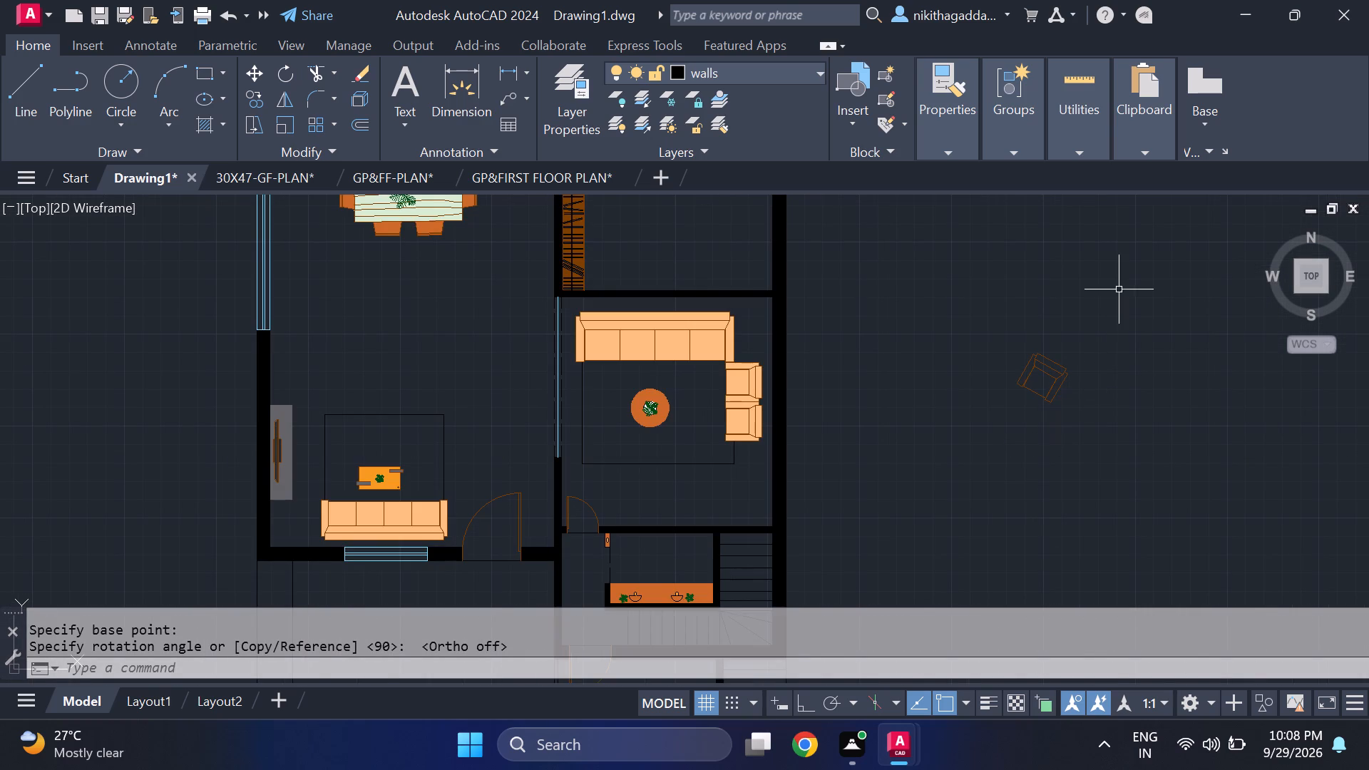
drag(1119, 289, 1095, 324)
click(1028, 426)
text(mi)
key(Return)
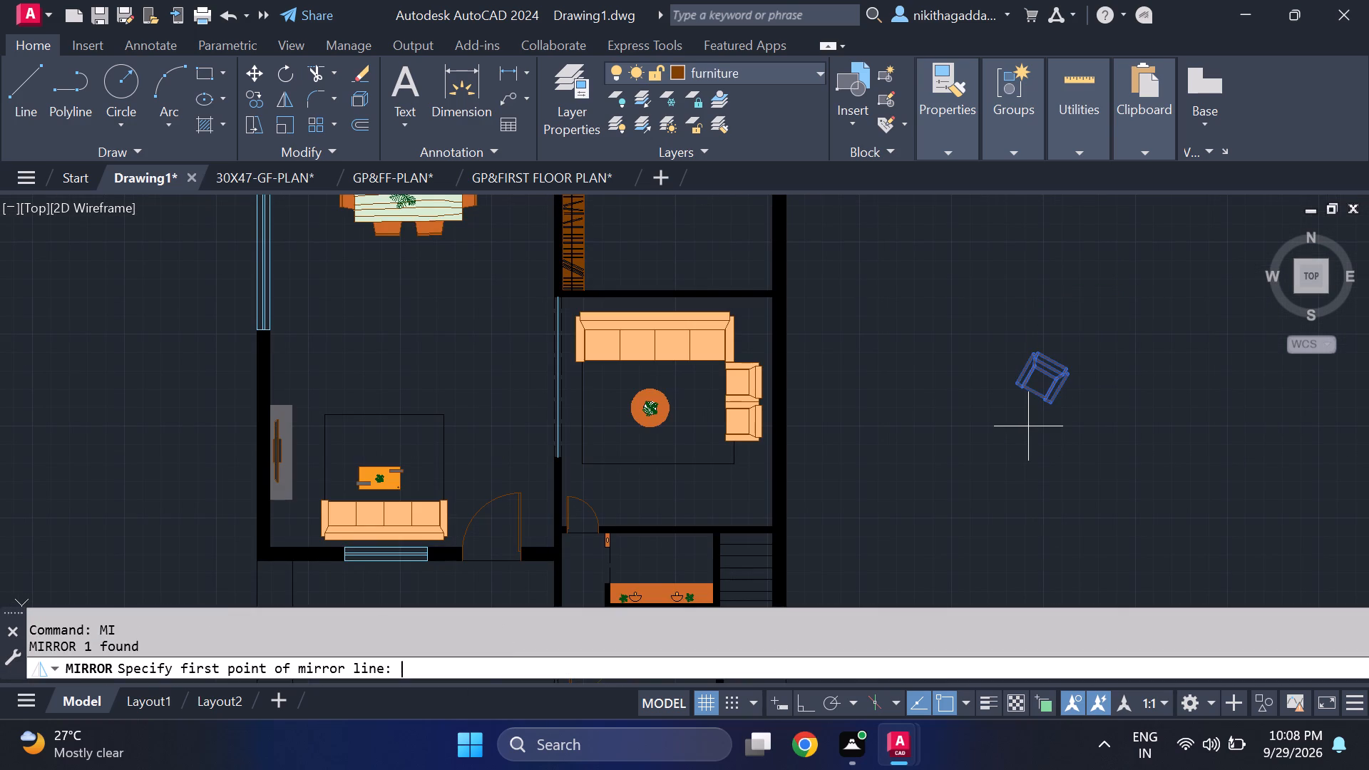
click(947, 438)
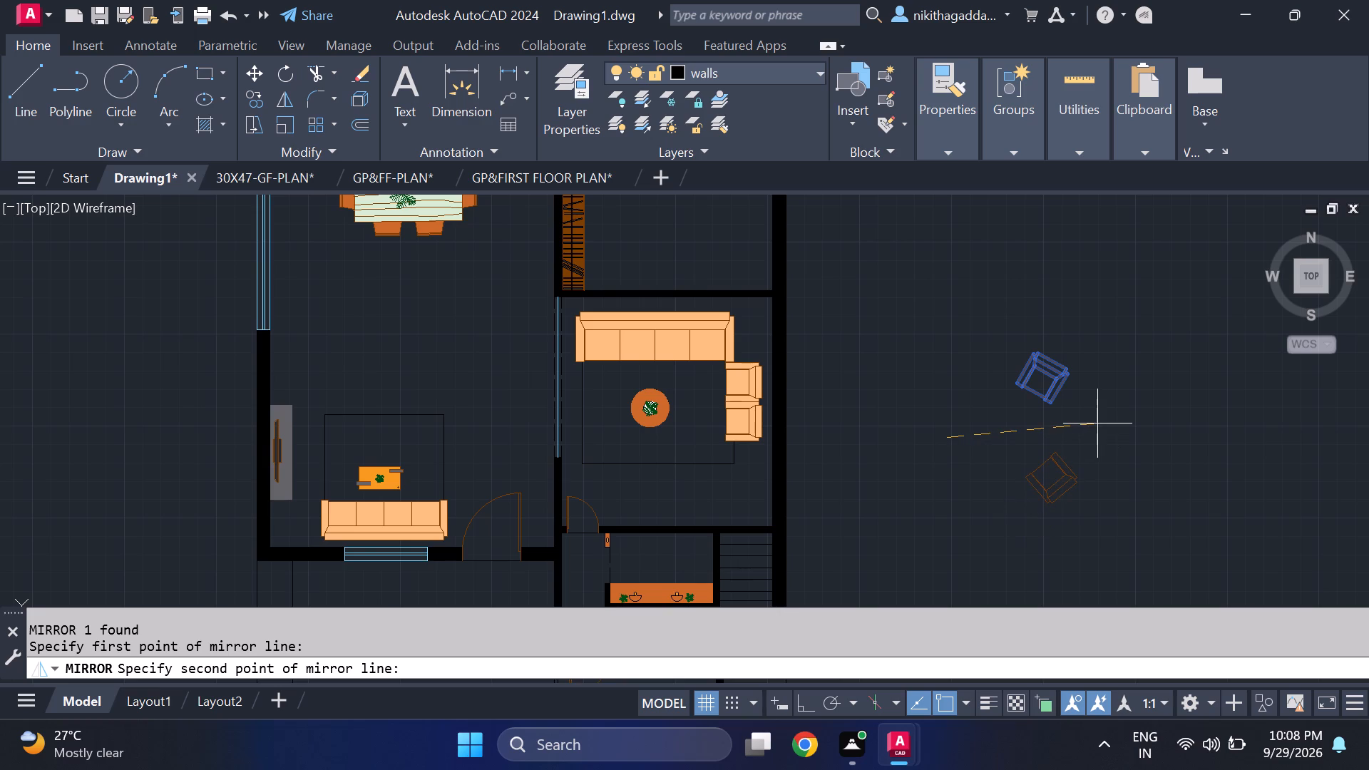
click(1097, 423)
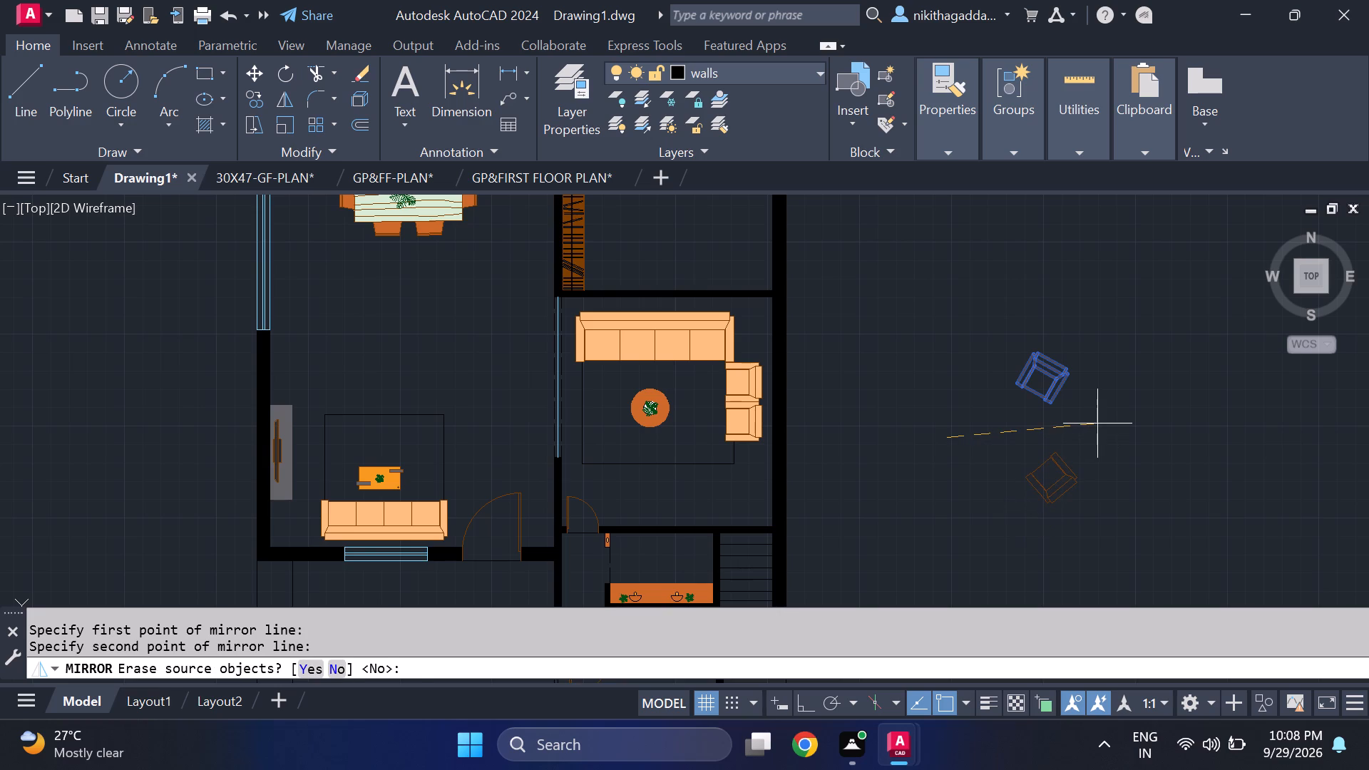
text(no)
key(Return)
Rotate the mirrored armchair freehand around its seat centre until its back faces roughly south with a slight tilt.
scroll(1040, 461, up, 1)
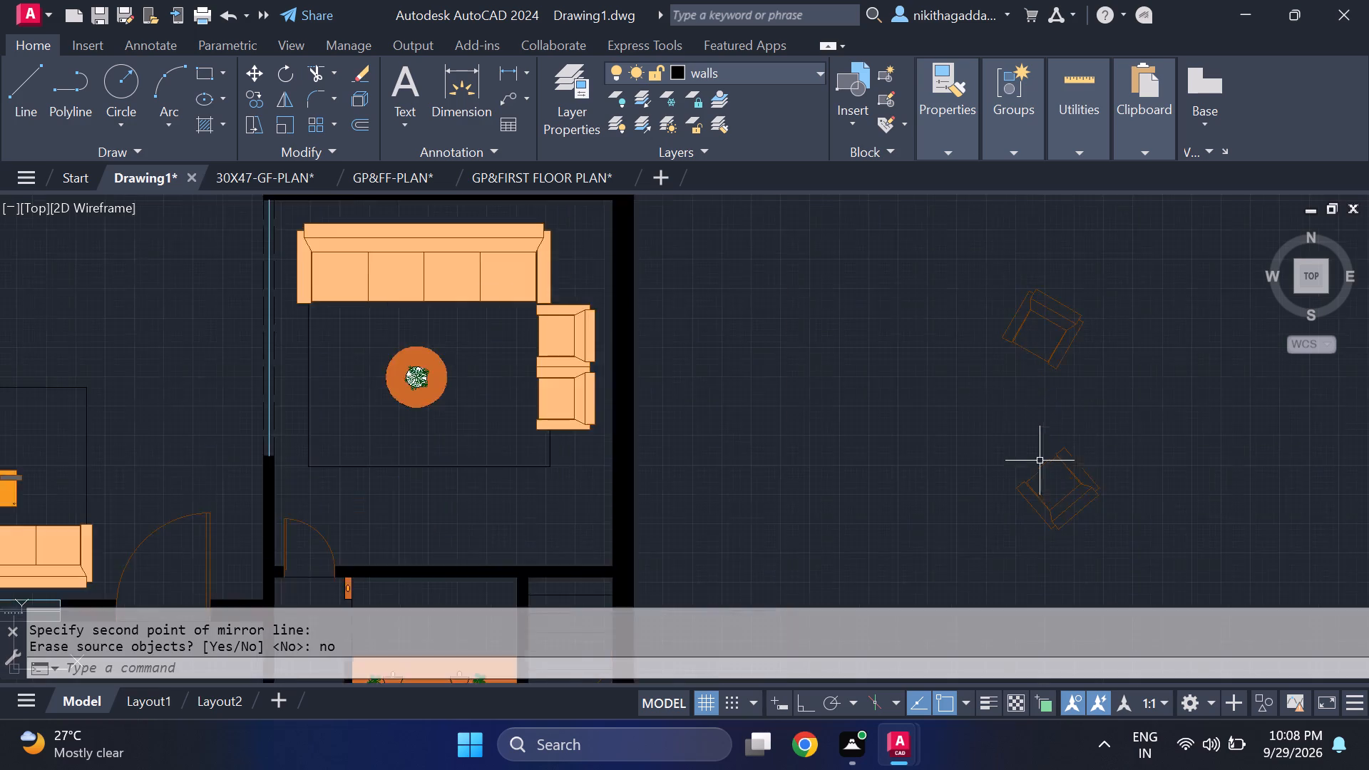
scroll(1040, 461, up, 1)
click(1126, 444)
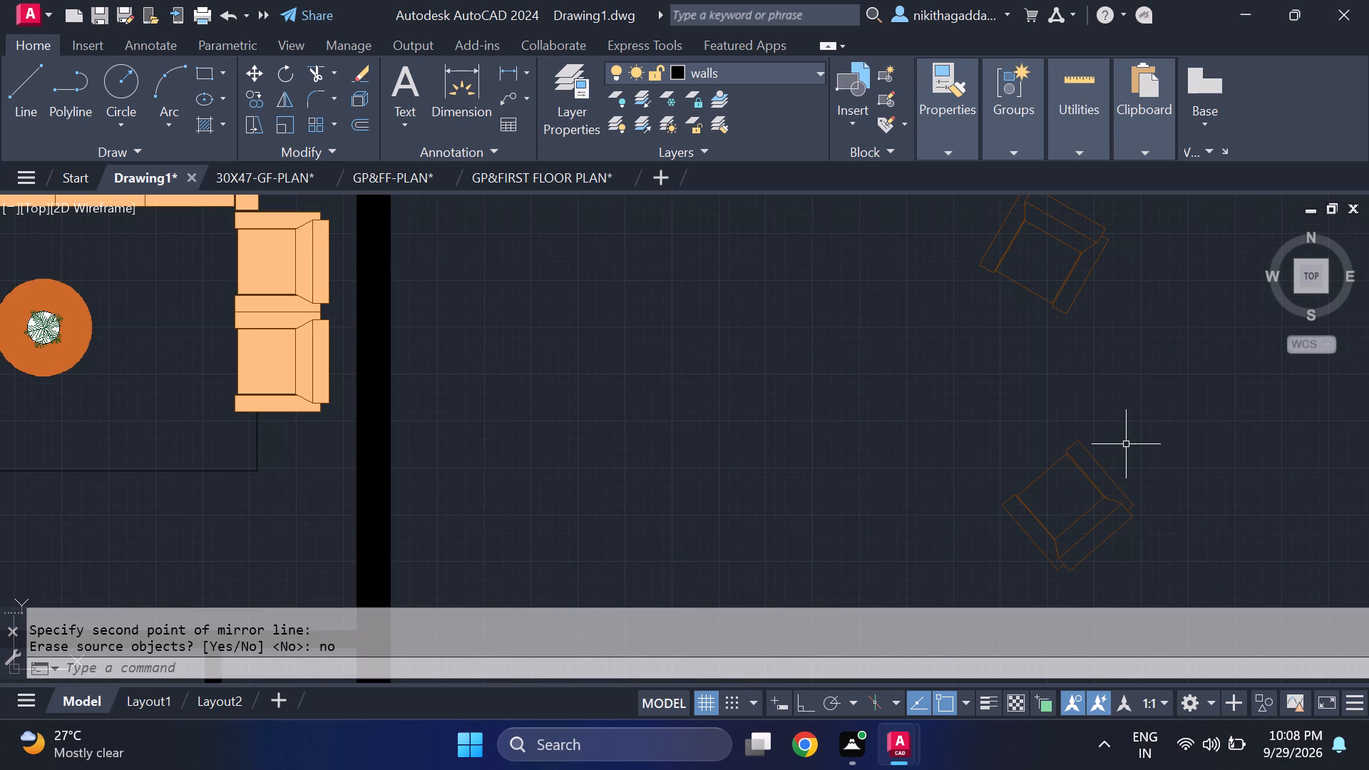
click(1033, 496)
text(ro)
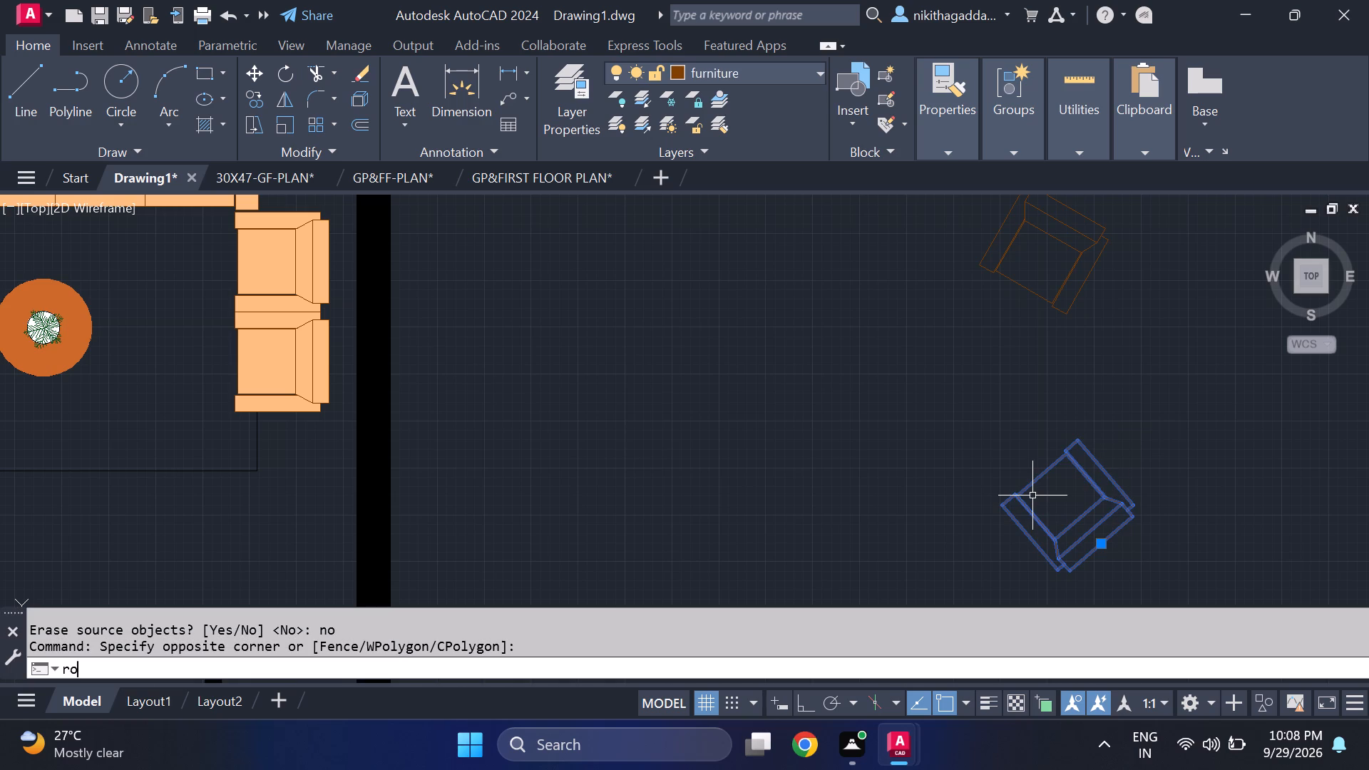
key(Return)
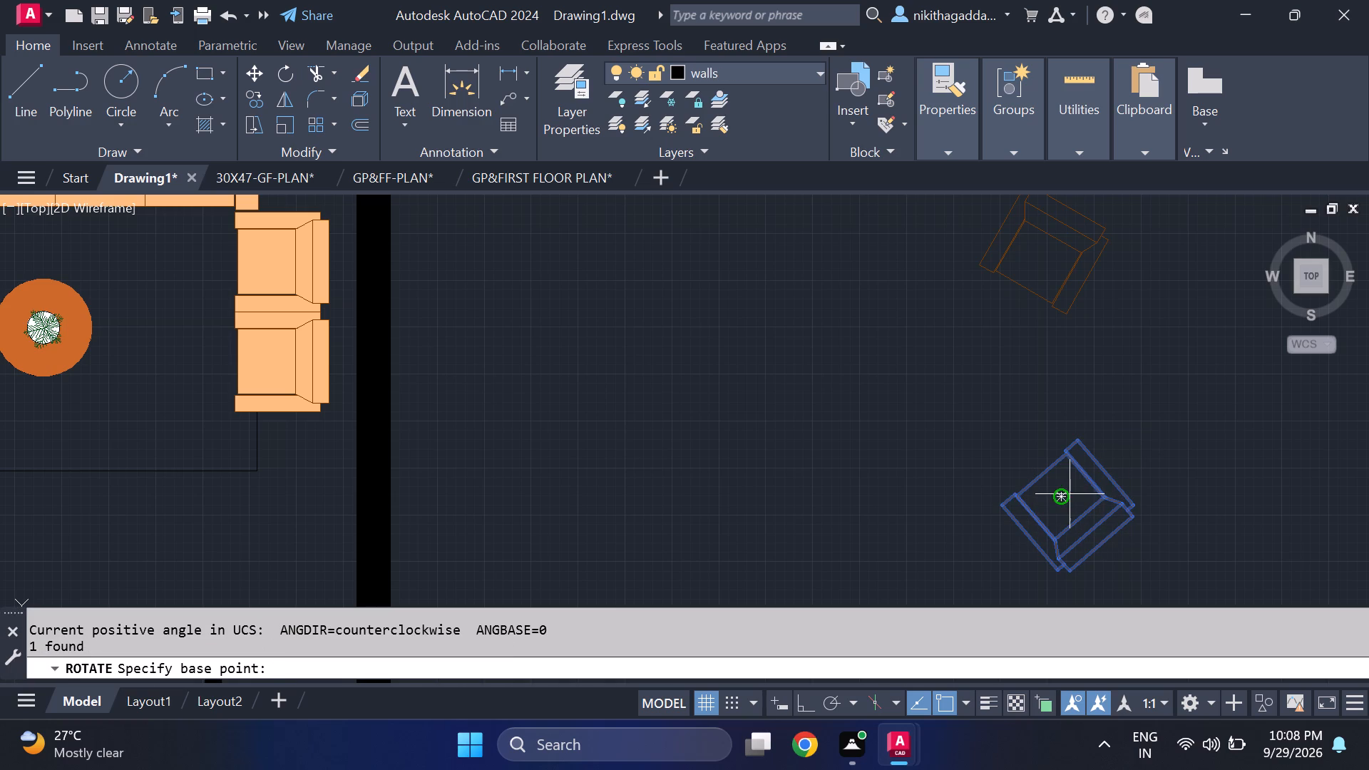
click(1063, 500)
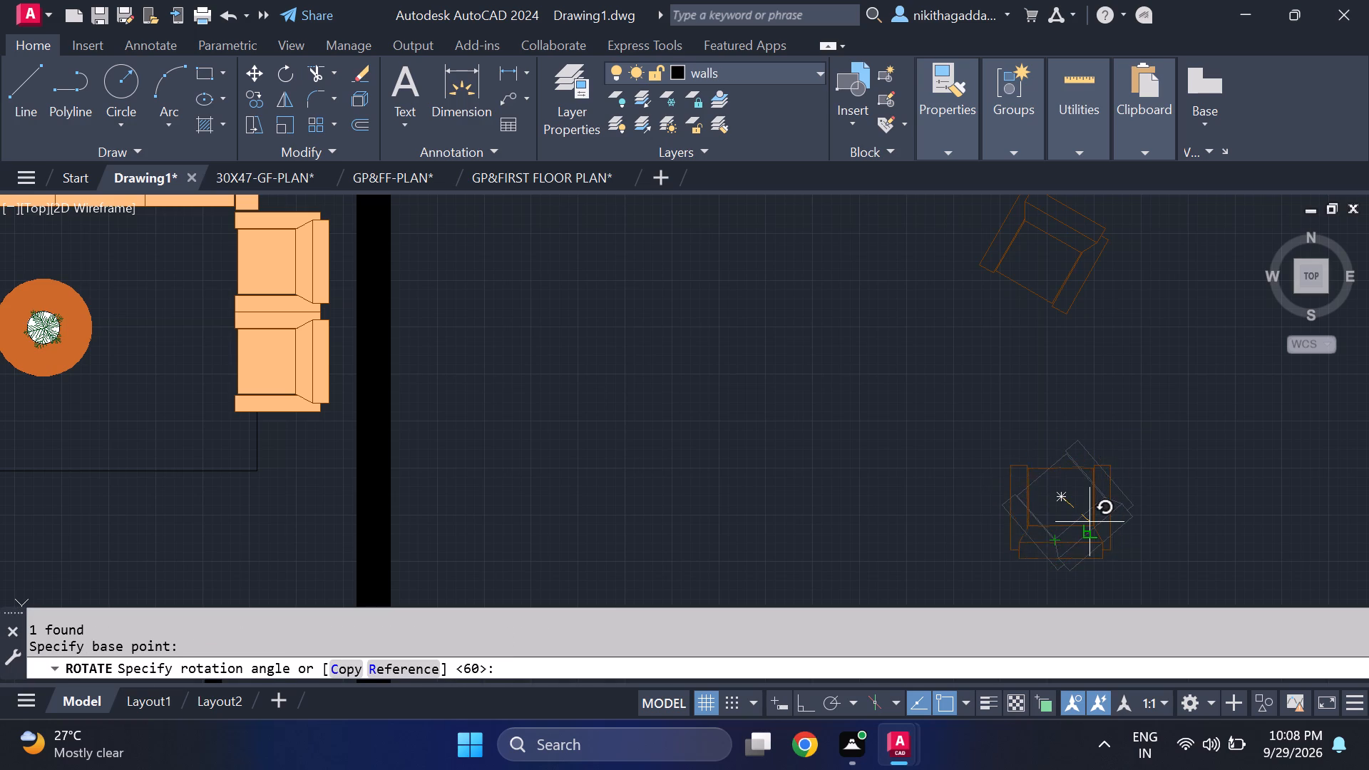
scroll(1089, 522, up, 1)
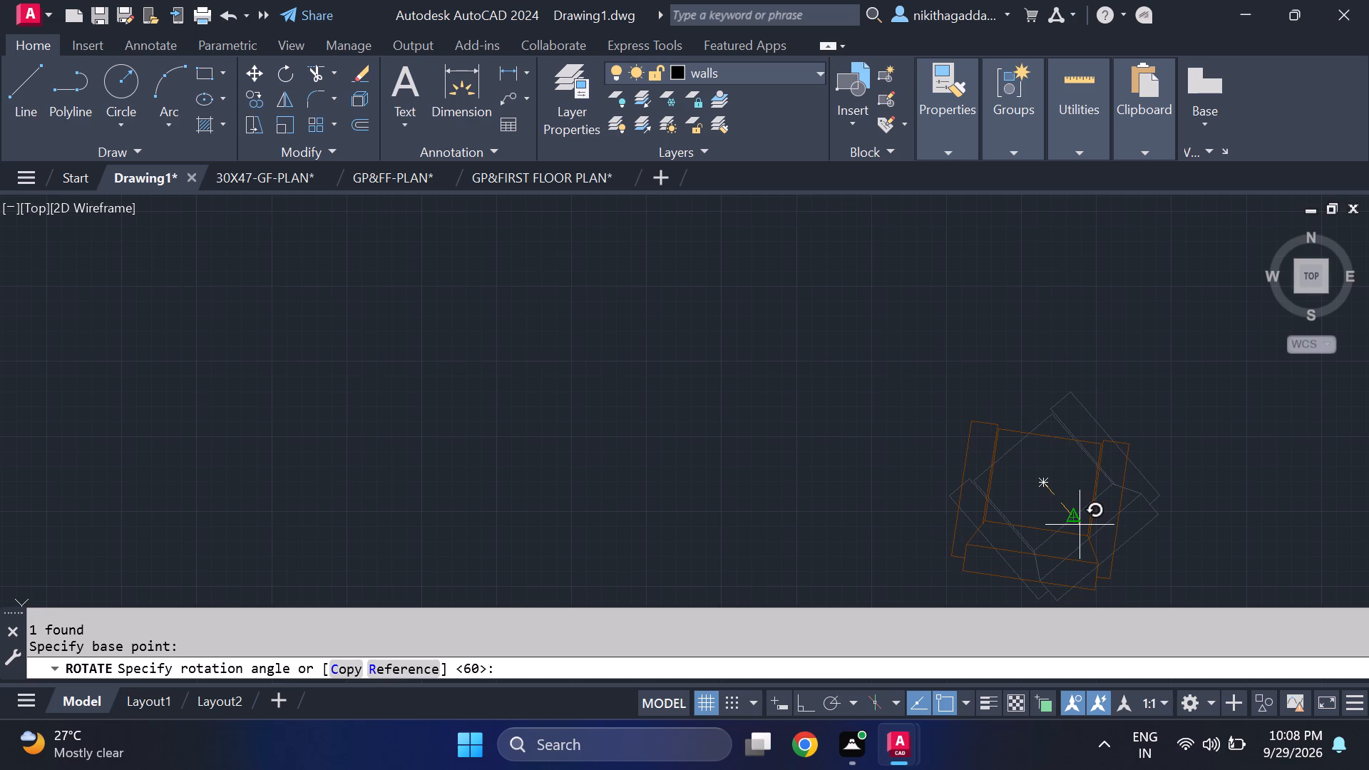
click(1080, 525)
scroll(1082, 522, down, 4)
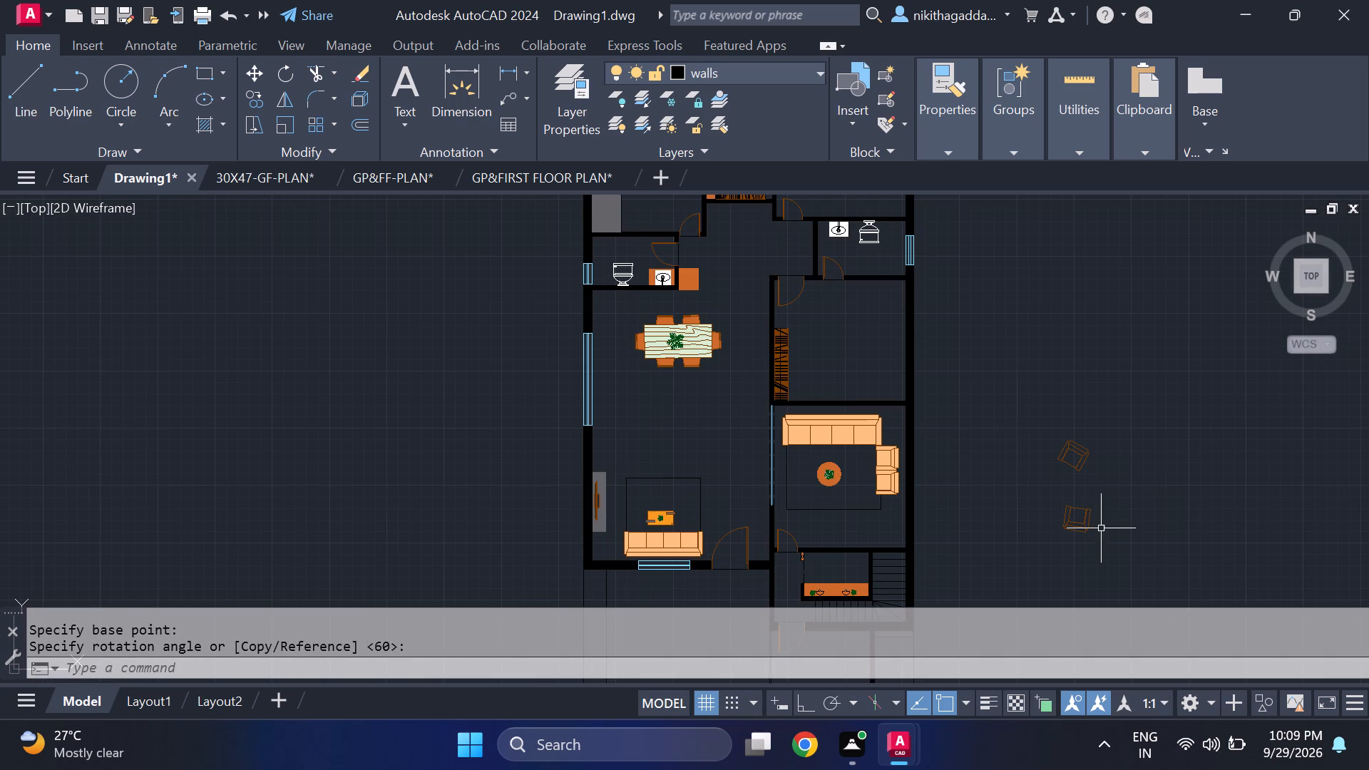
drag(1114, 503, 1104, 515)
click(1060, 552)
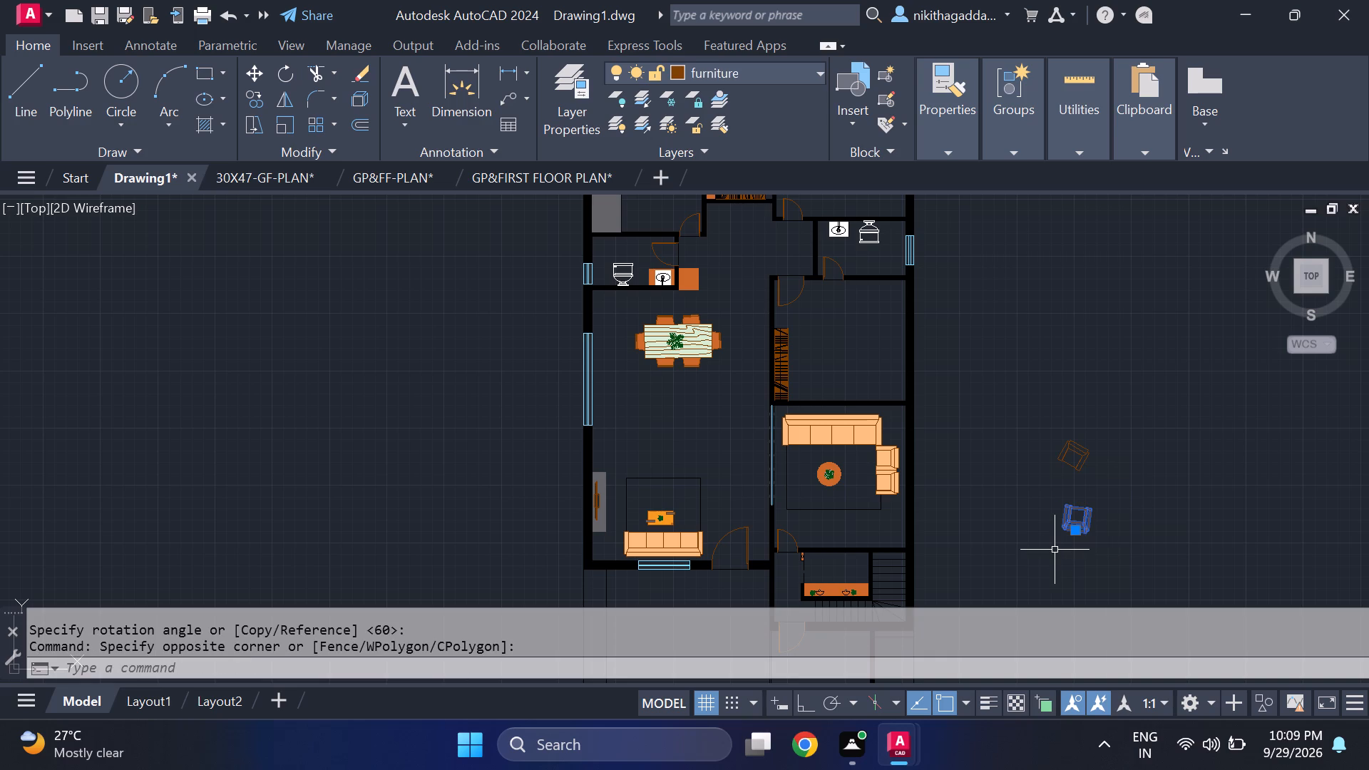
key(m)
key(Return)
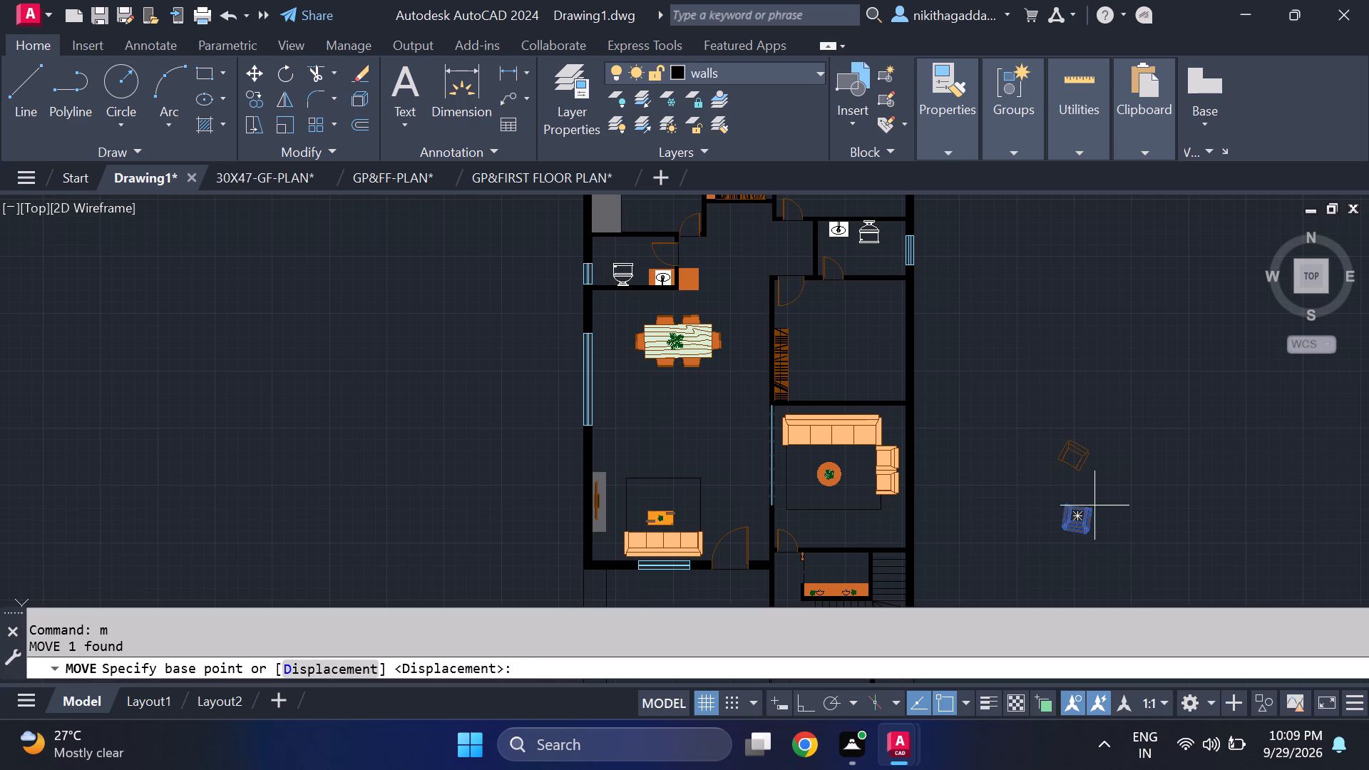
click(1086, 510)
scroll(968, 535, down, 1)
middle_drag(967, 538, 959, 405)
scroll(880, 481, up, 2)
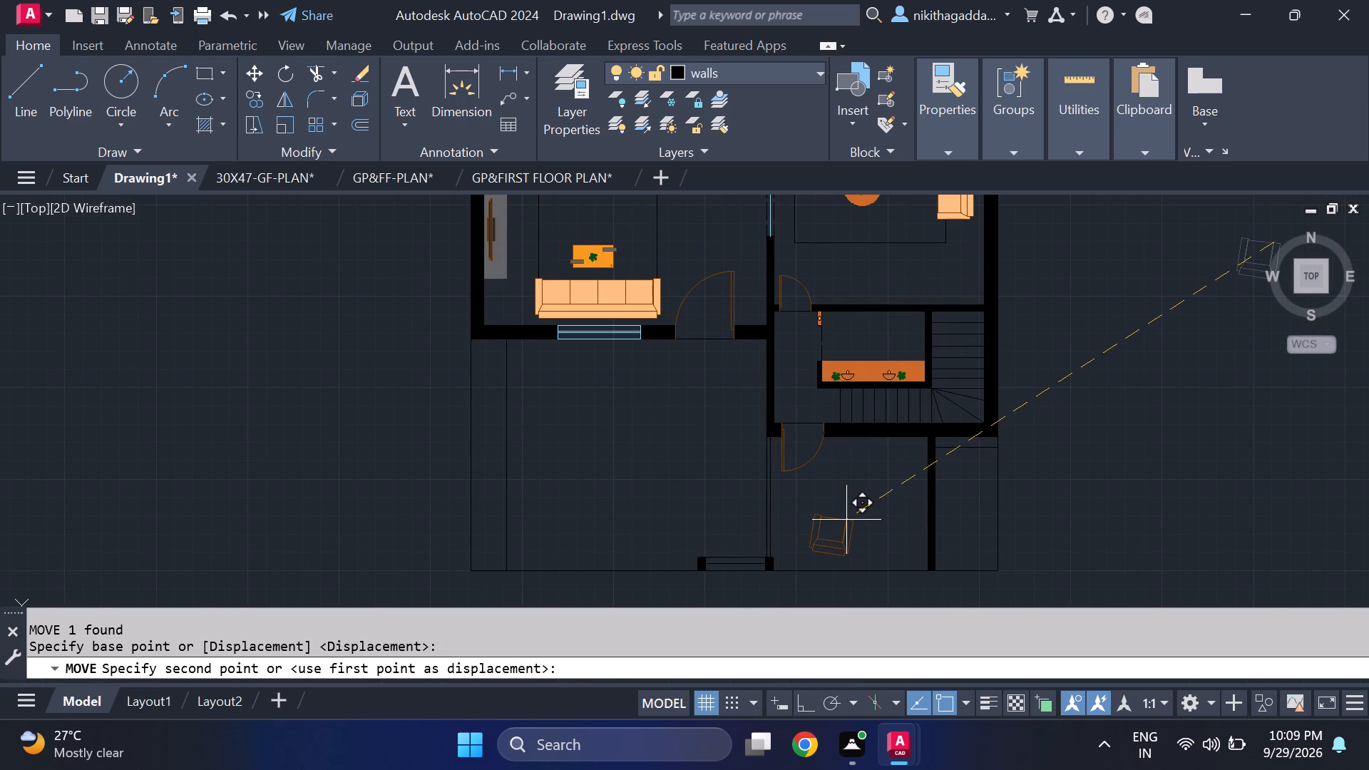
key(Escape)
Scale both loose armchairs outside the house down slightly together, freehand from the southern armchair's seat centre.
middle_drag(1065, 414, 830, 615)
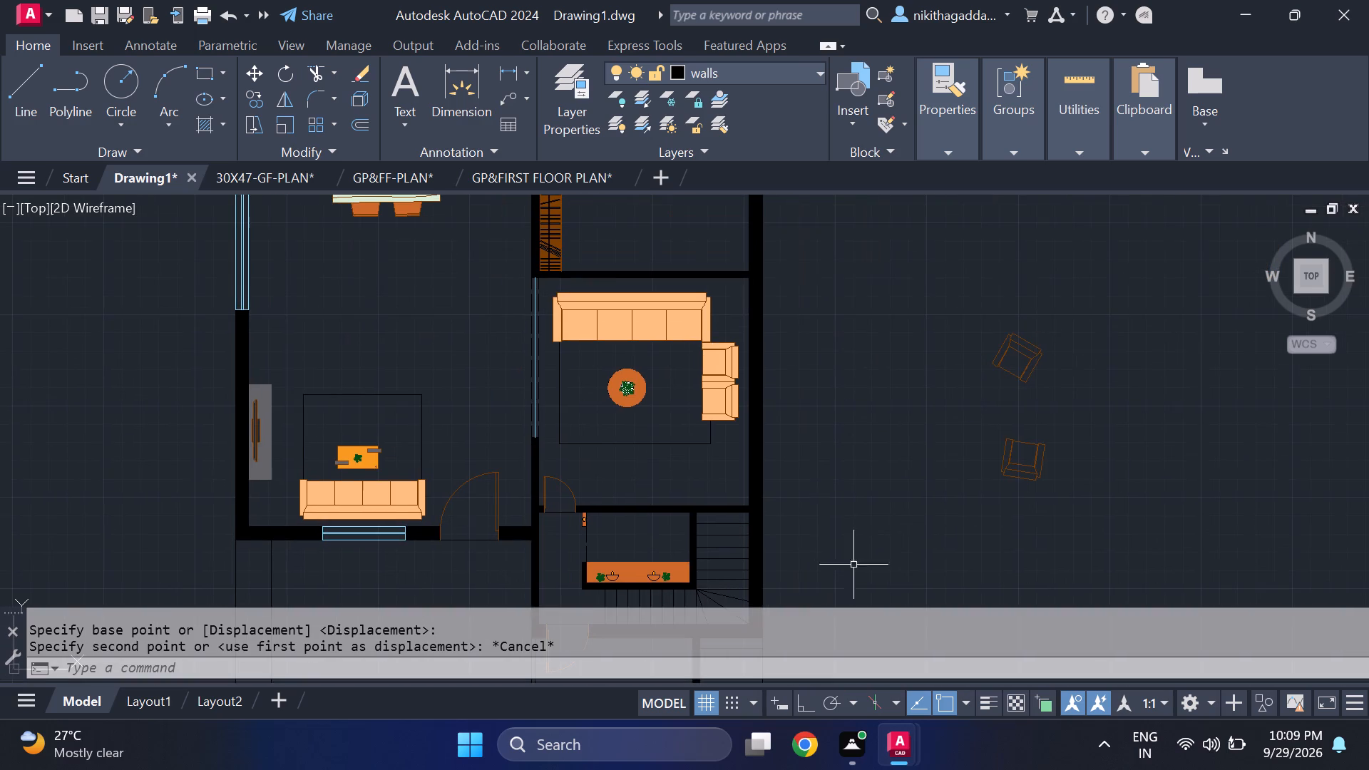
drag(1097, 314, 1097, 331)
click(942, 545)
text(scale)
key(Return)
scroll(950, 543, up, 2)
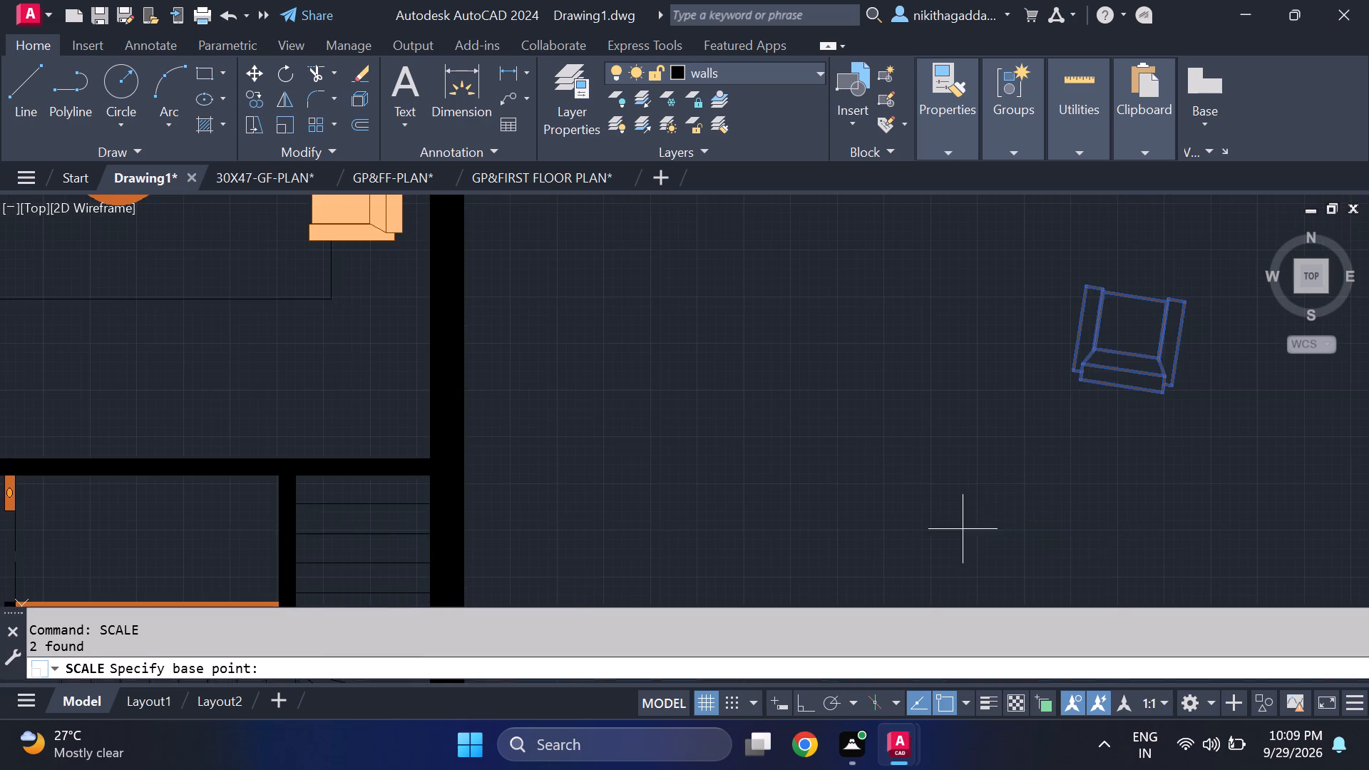
middle_drag(1035, 433, 796, 539)
click(897, 429)
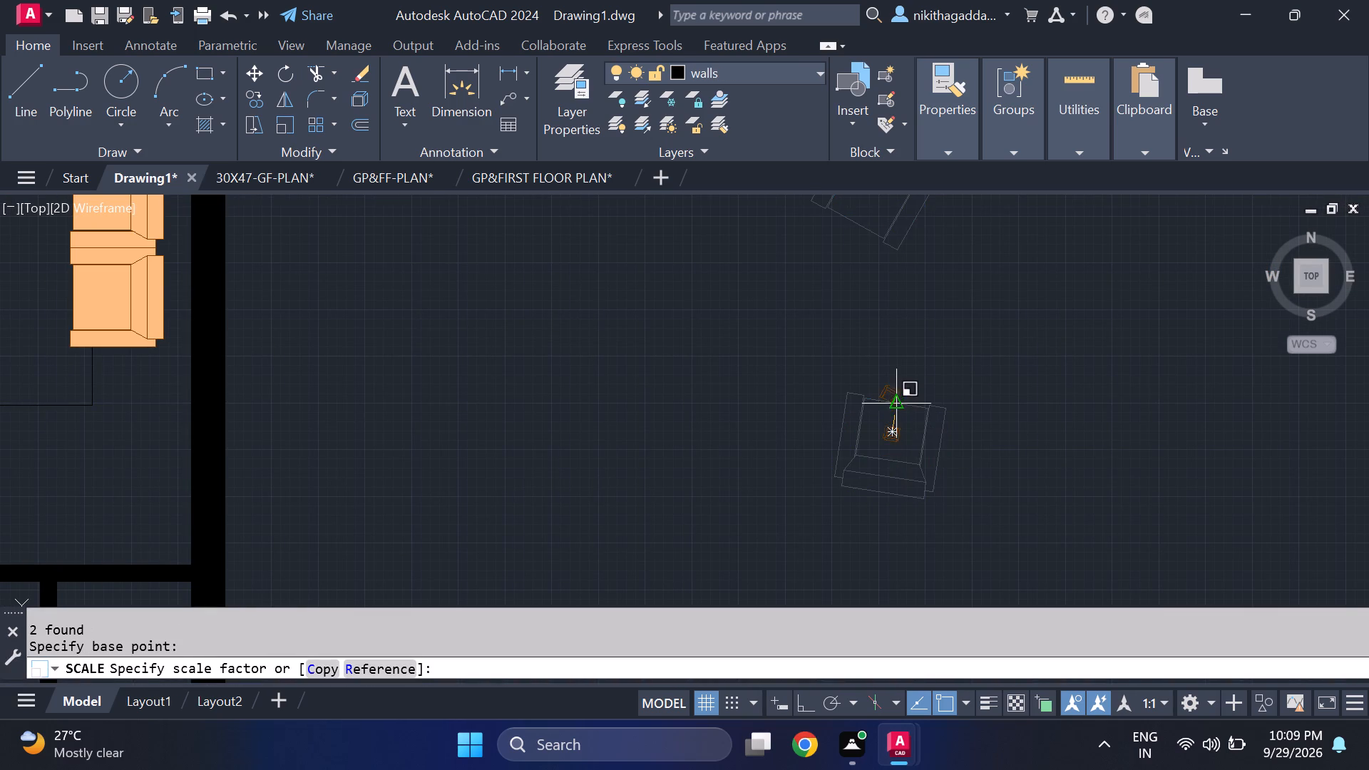
scroll(896, 335, down, 2)
middle_drag(895, 334, 883, 378)
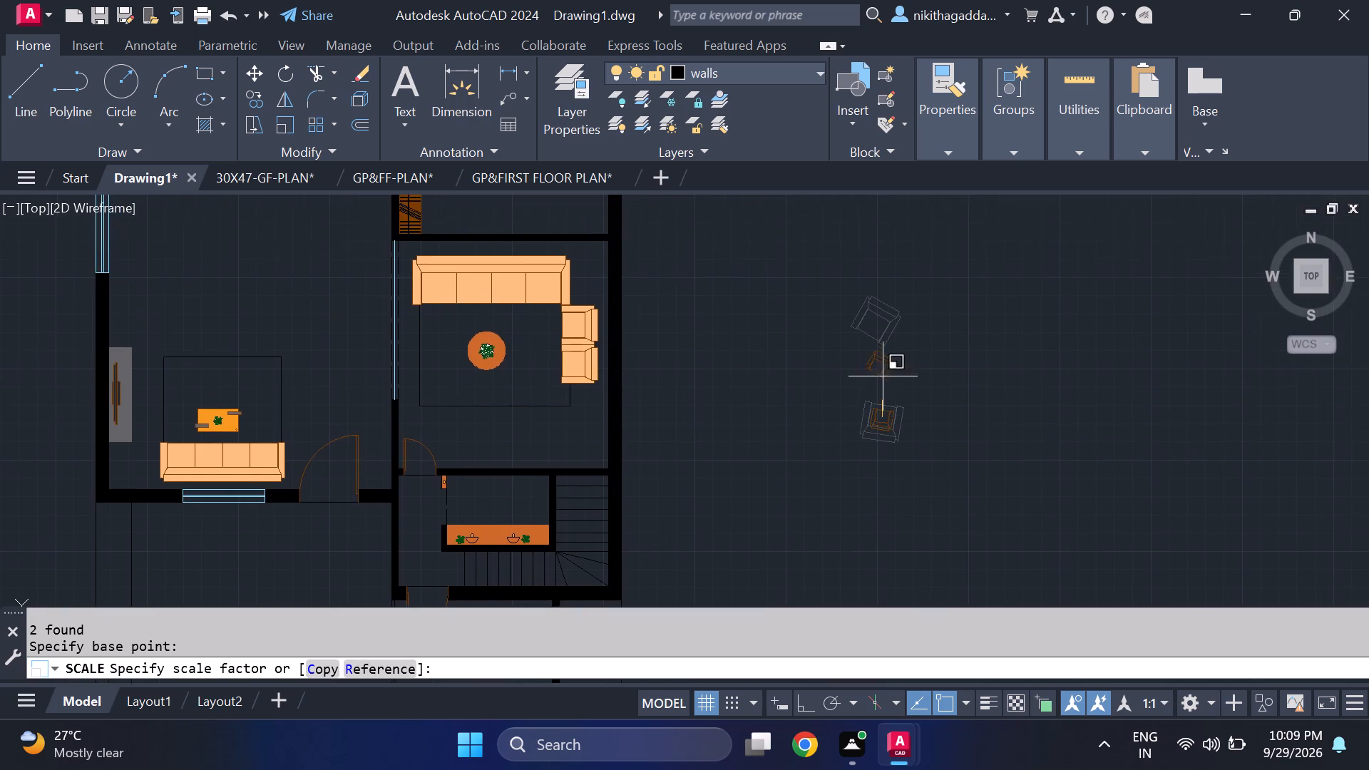
scroll(883, 364, up, 2)
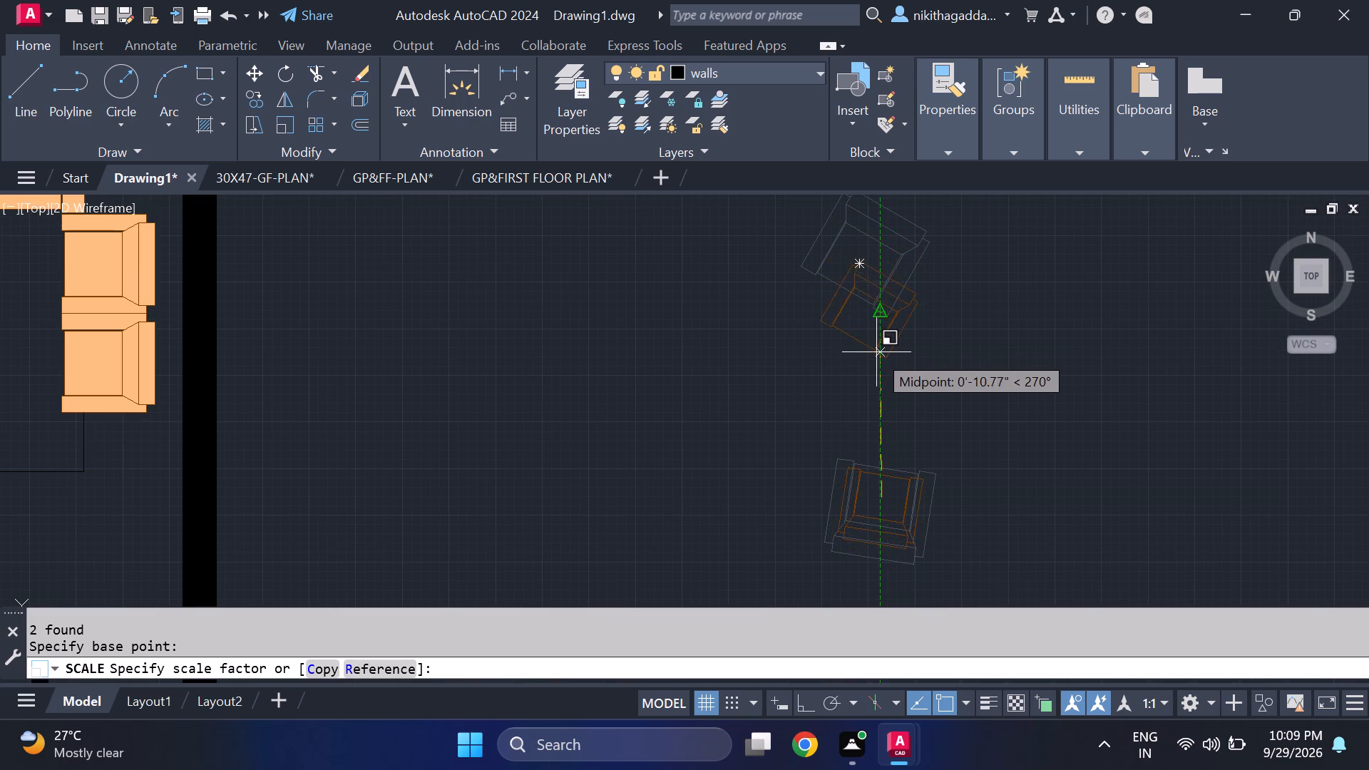
click(877, 357)
Move the loose southern armchair from its seat centre into the southern part of the space below the staircase.
drag(935, 478, 925, 483)
click(793, 530)
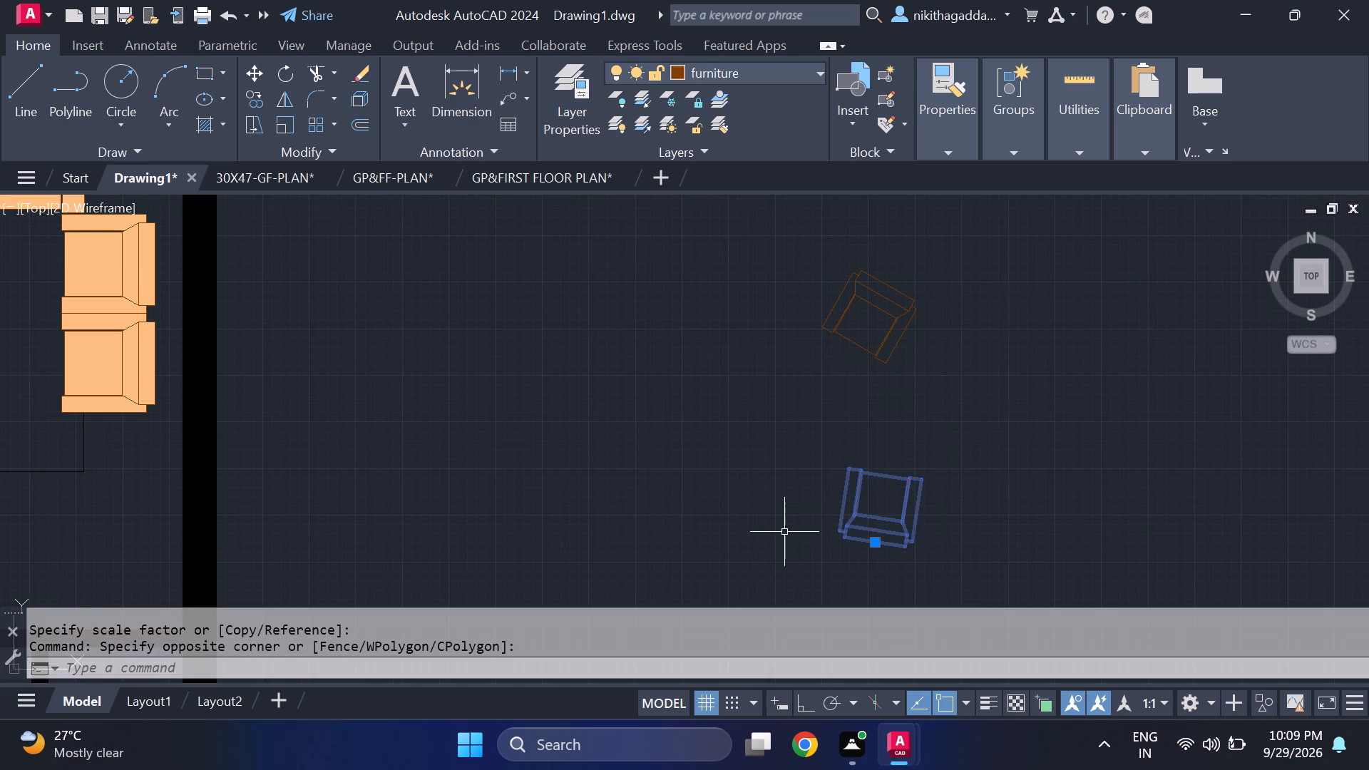
key(m)
key(Return)
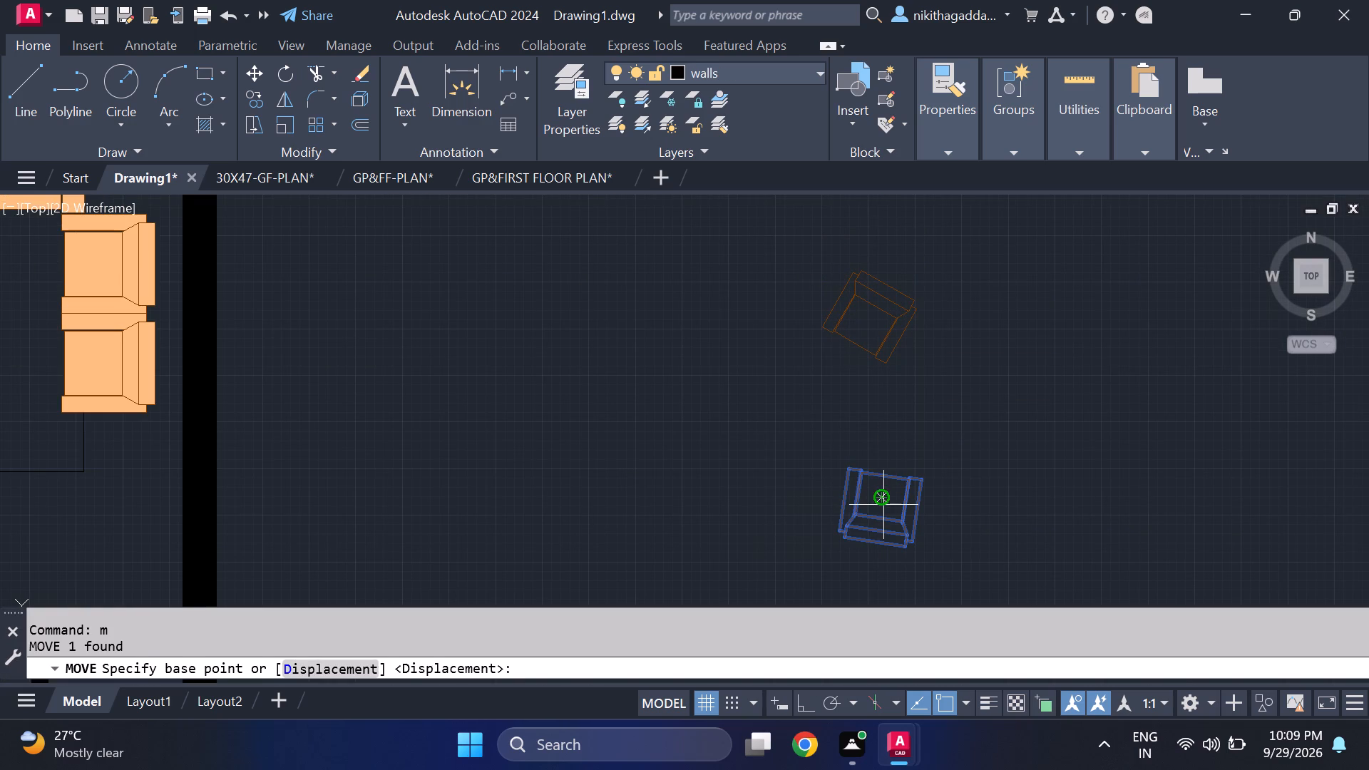
click(883, 503)
scroll(647, 496, down, 4)
middle_drag(571, 529, 723, 471)
scroll(675, 560, up, 3)
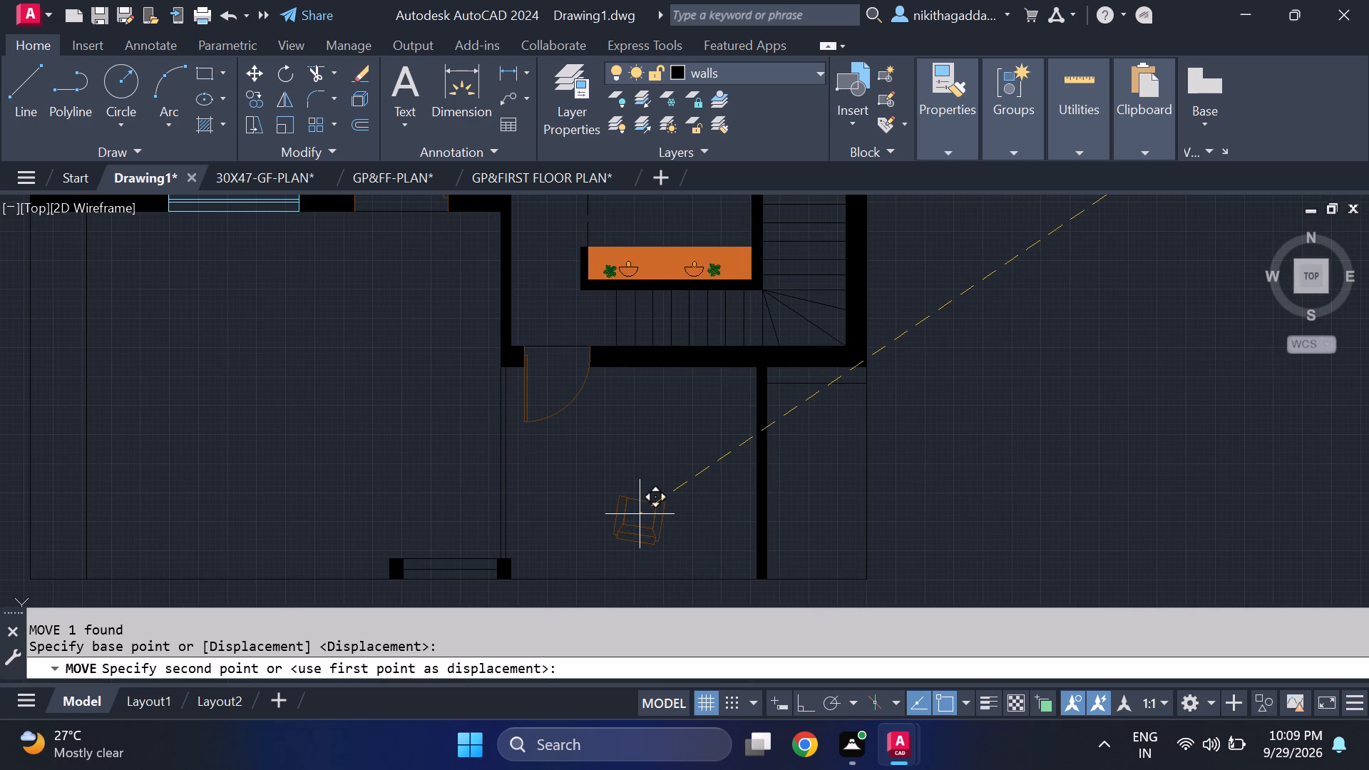
click(642, 518)
Move the remaining loose armchair into the same space south of the staircase, just northeast of the first armchair.
middle_drag(1017, 328, 900, 517)
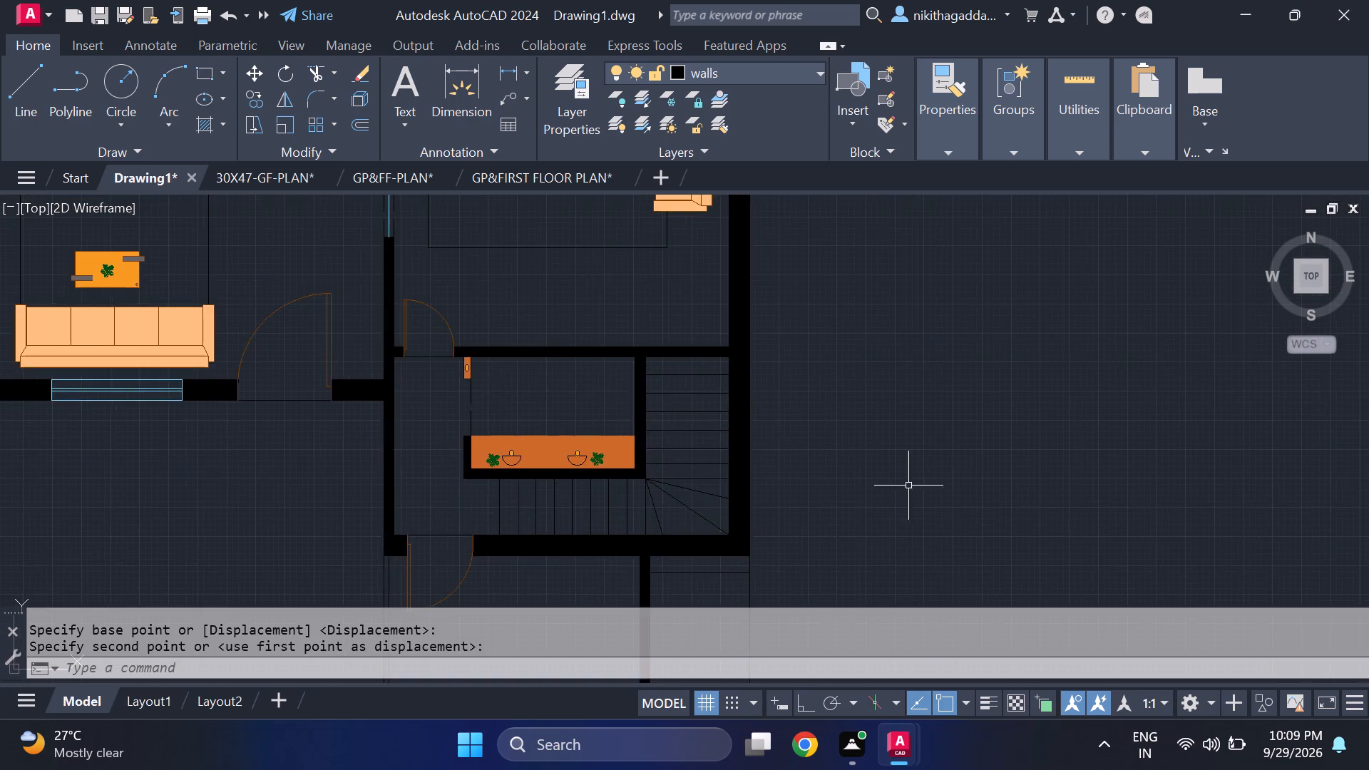
scroll(935, 459, down, 3)
drag(1027, 361, 1017, 369)
click(957, 417)
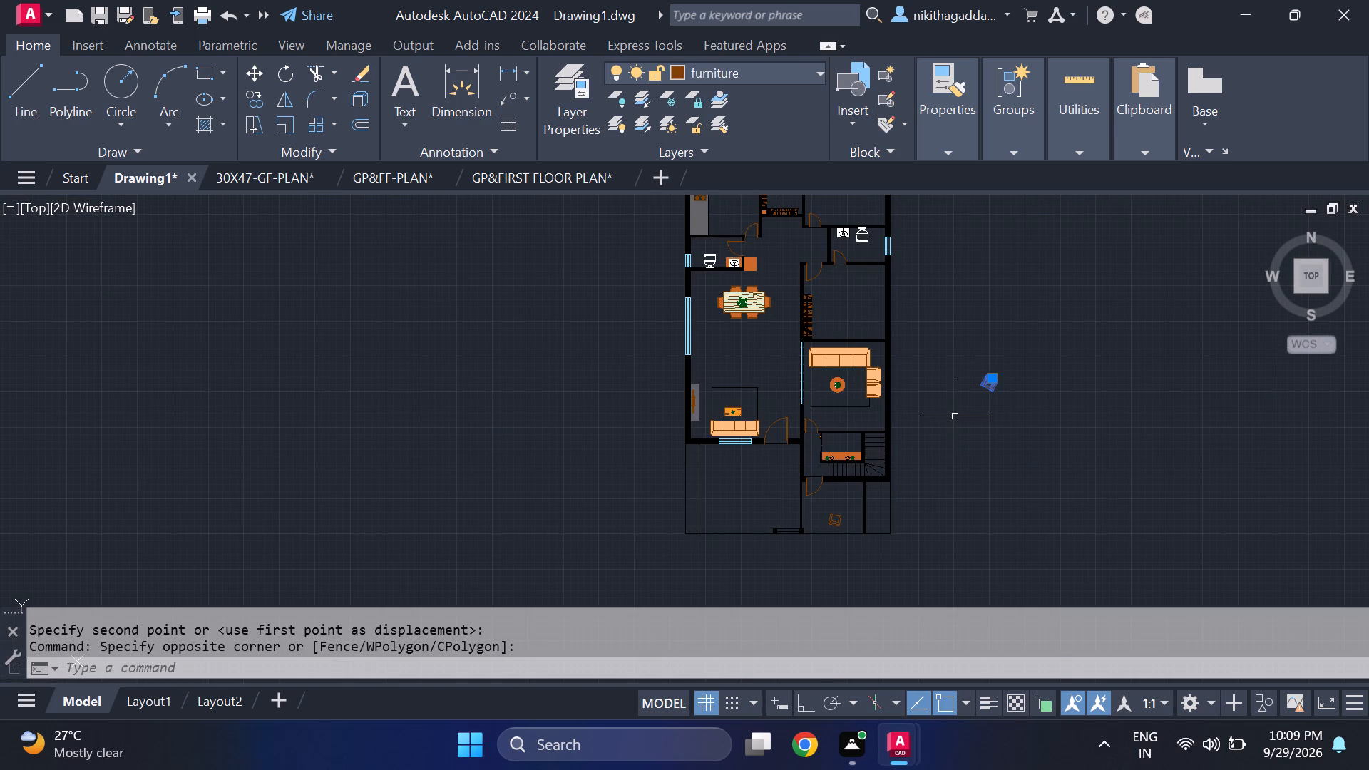
key(m)
key(Return)
scroll(993, 383, up, 3)
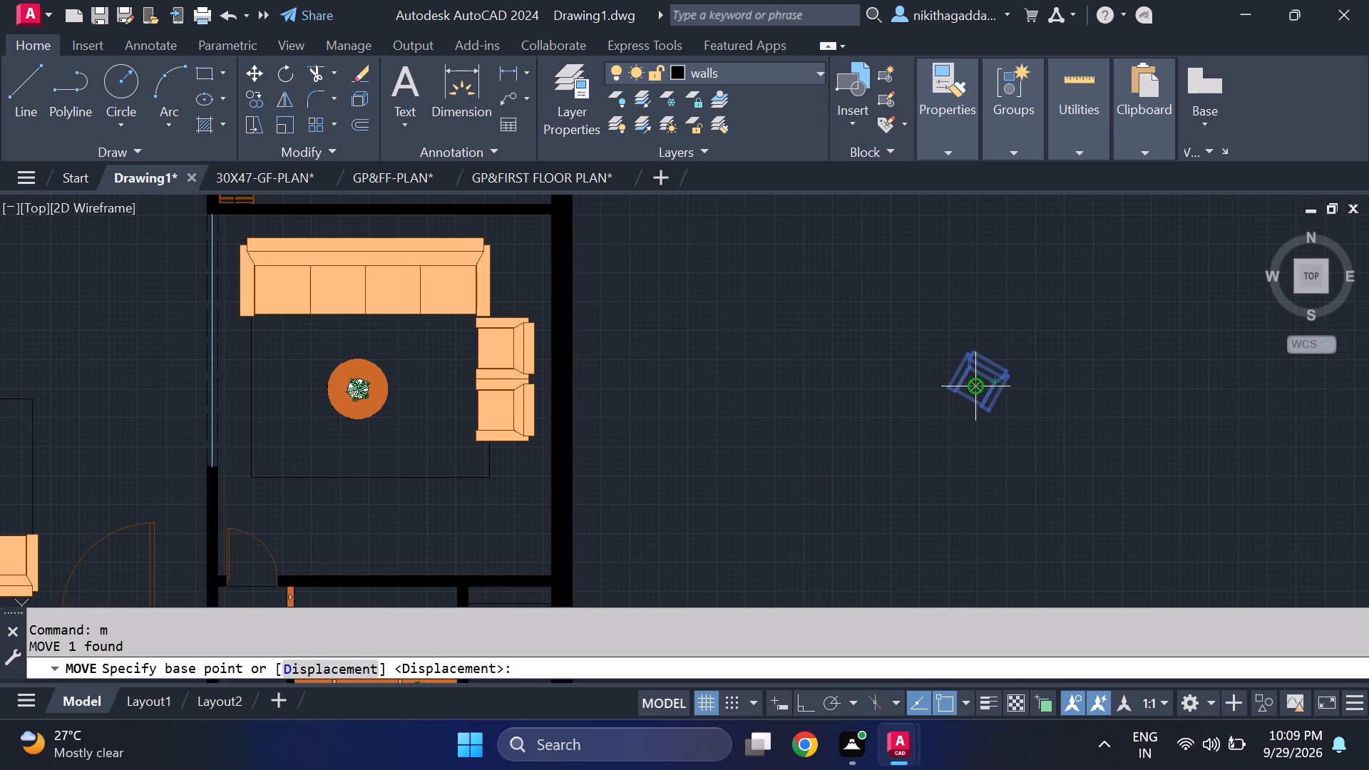
click(979, 386)
scroll(696, 504, down, 2)
middle_drag(593, 596, 732, 441)
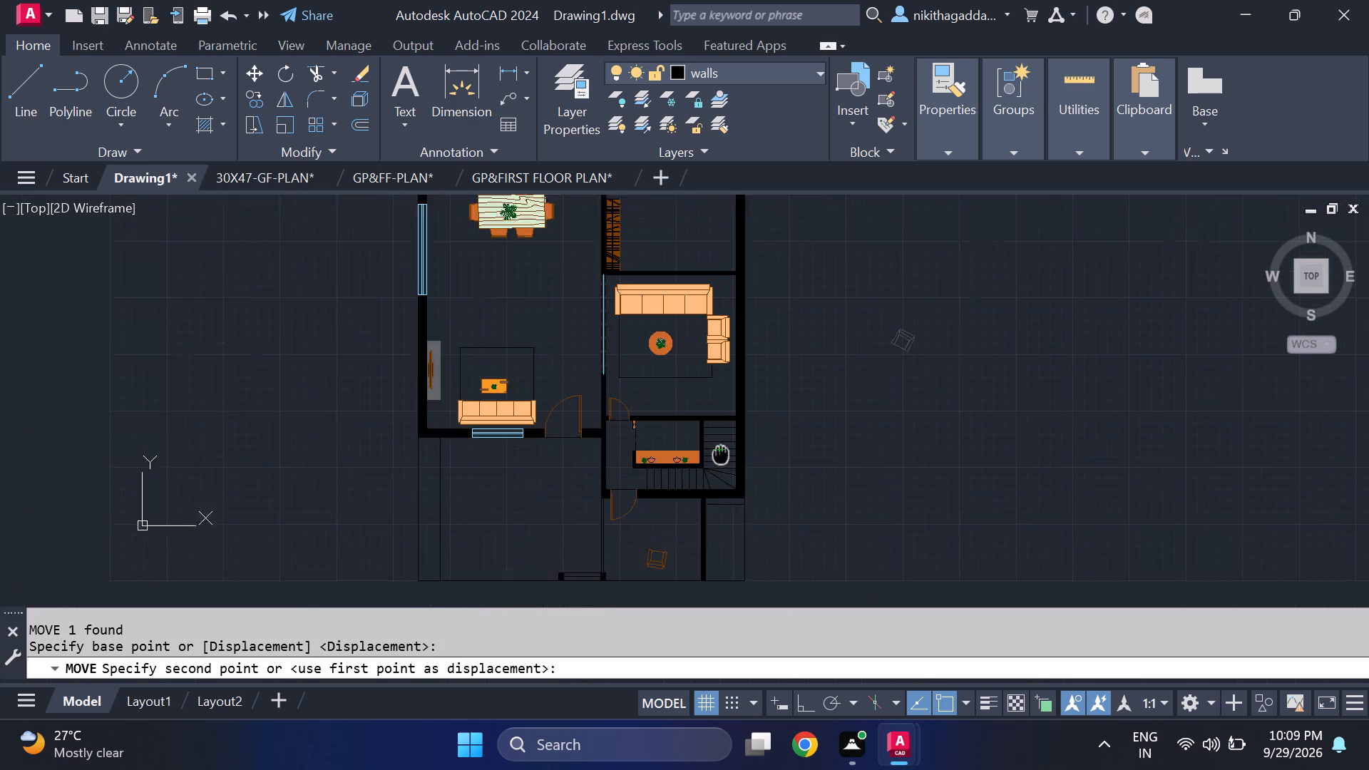
middle_drag(732, 441, 745, 424)
scroll(718, 468, up, 2)
middle_drag(681, 528, 688, 503)
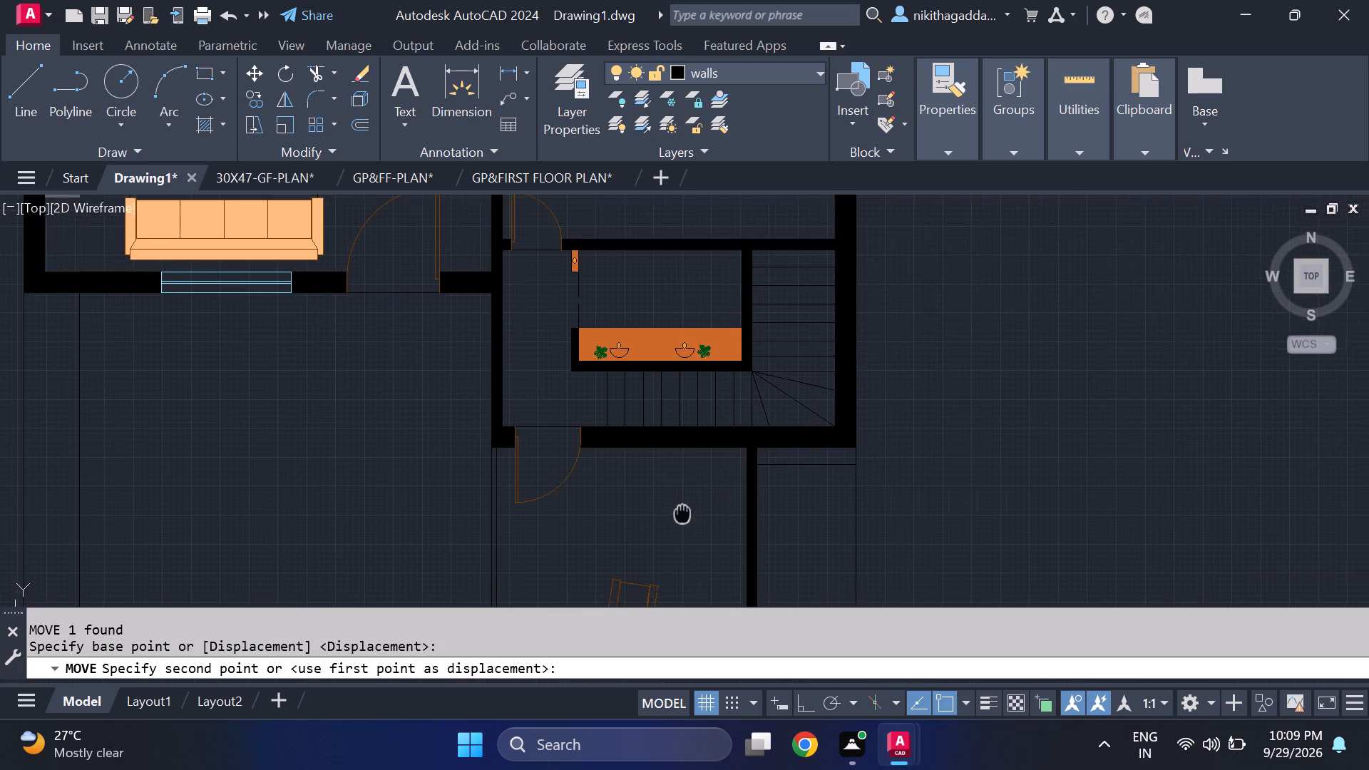
middle_drag(688, 503, 722, 451)
click(709, 452)
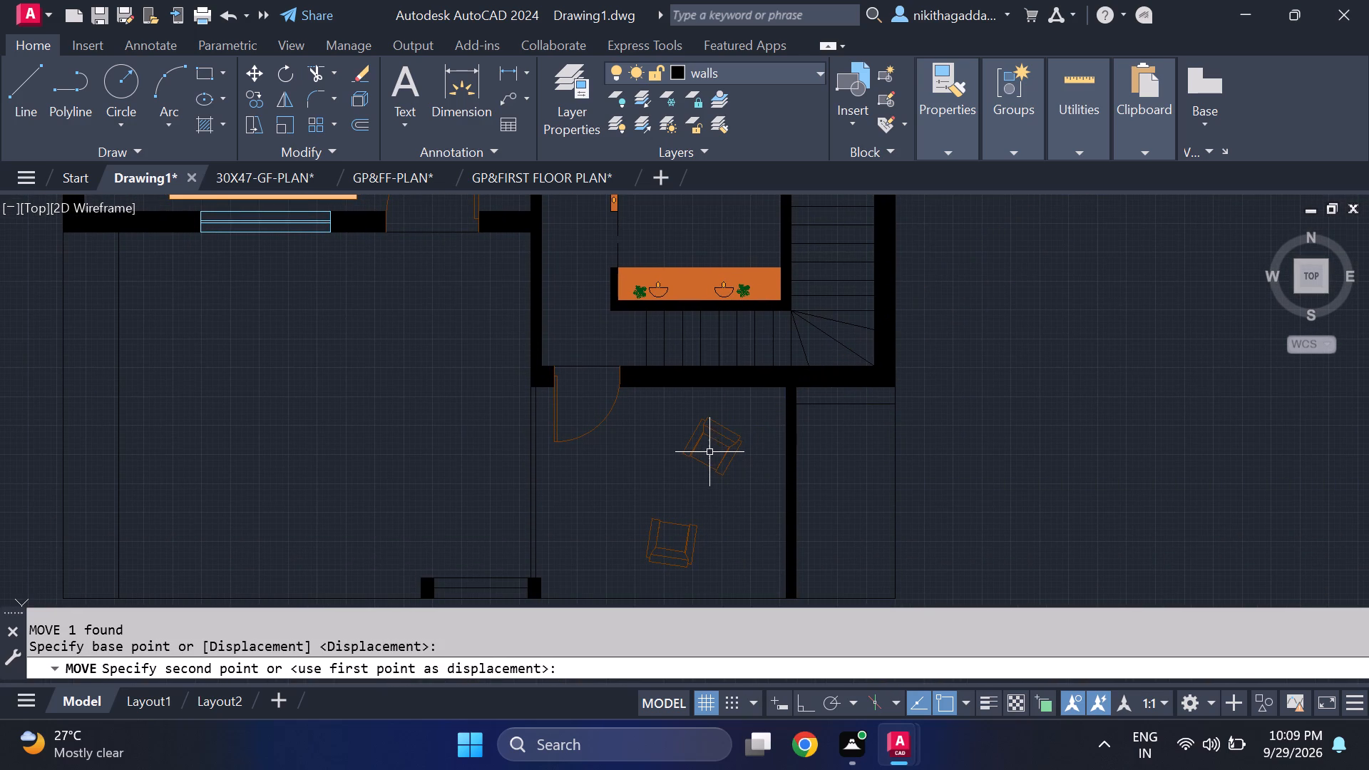
Draw a small round table as a freehand-sized circle between the two armchairs south of the staircase.
scroll(946, 453, down, 3)
scroll(853, 461, up, 4)
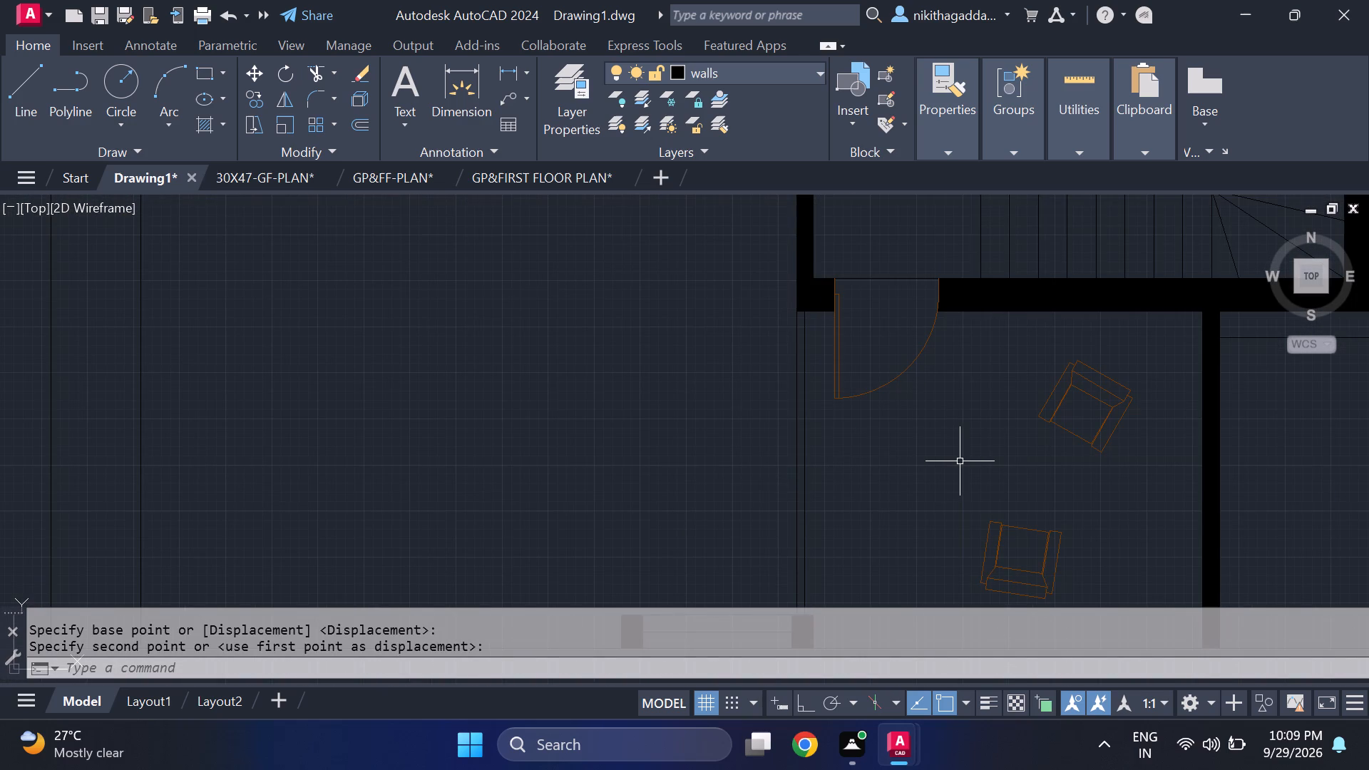
middle_drag(956, 461, 816, 445)
key(c)
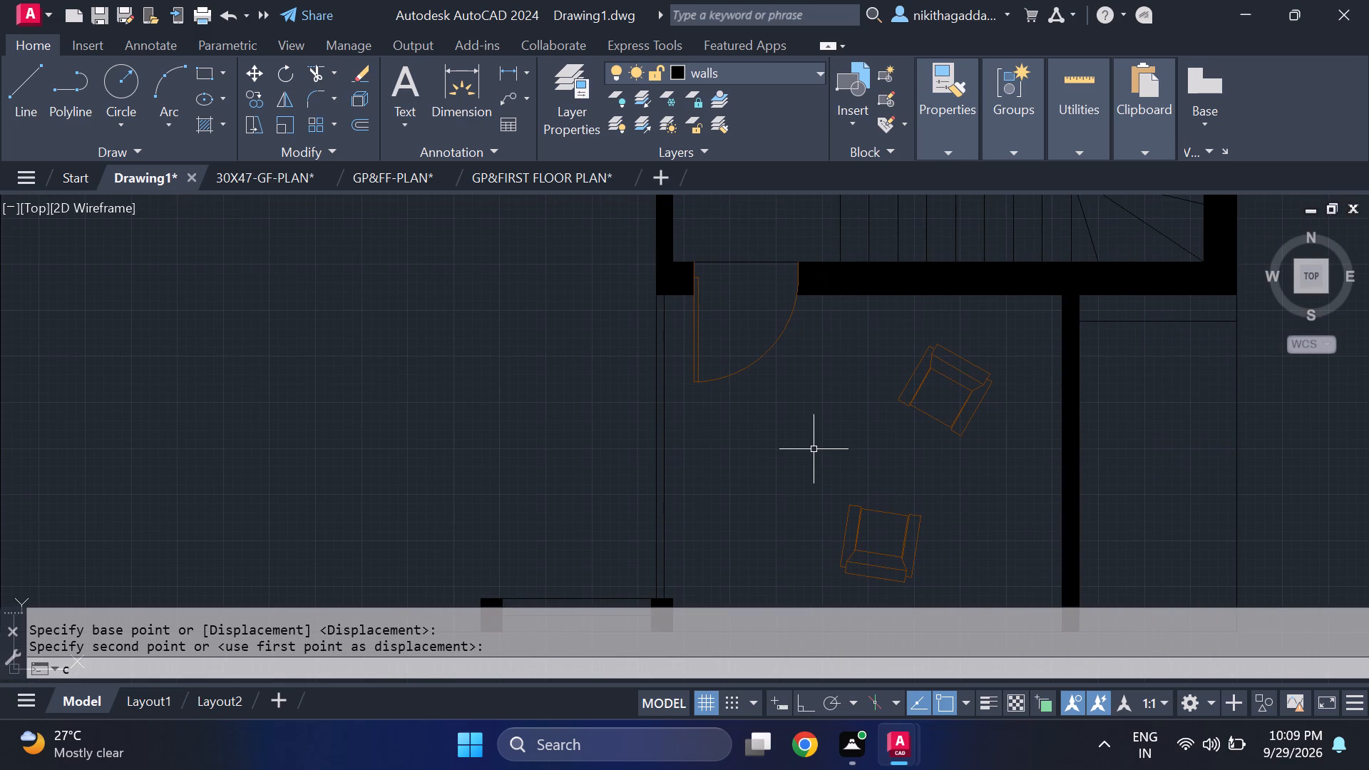
key(Return)
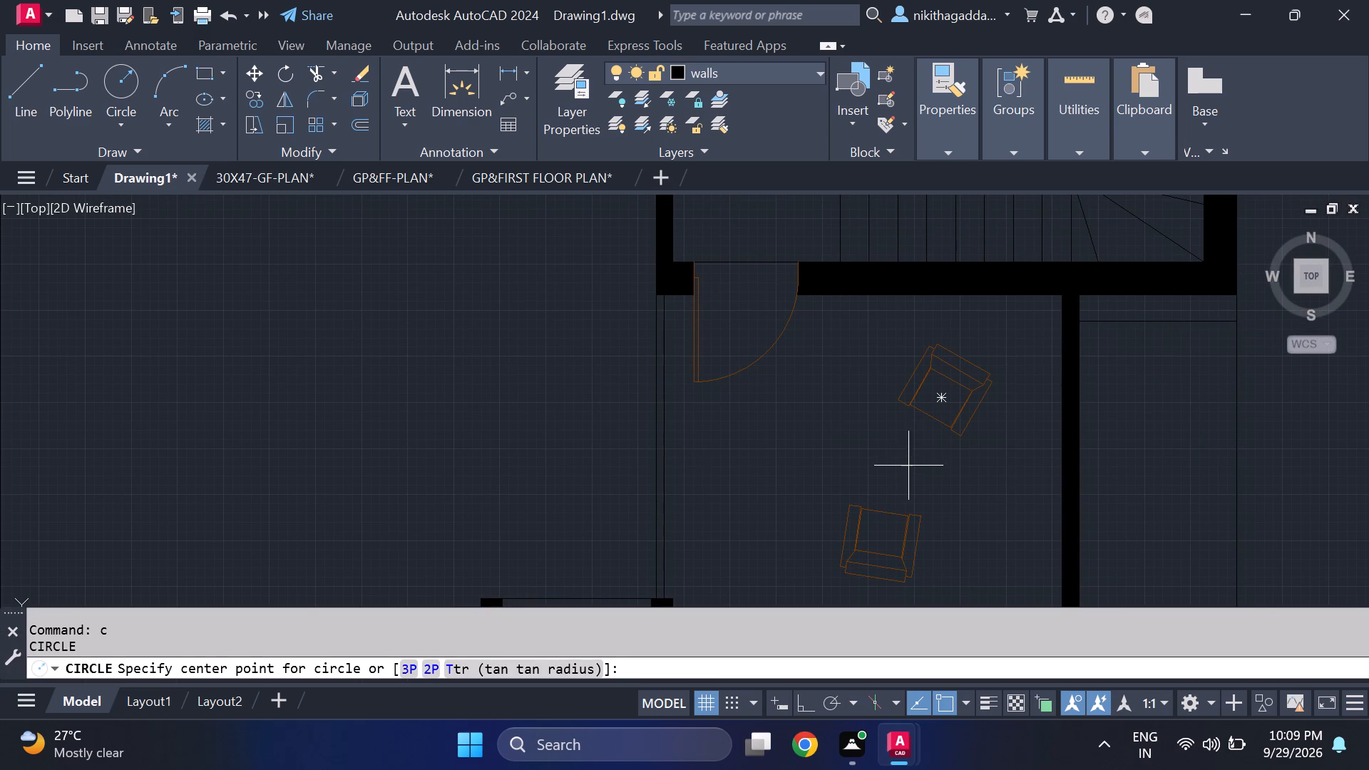
click(911, 464)
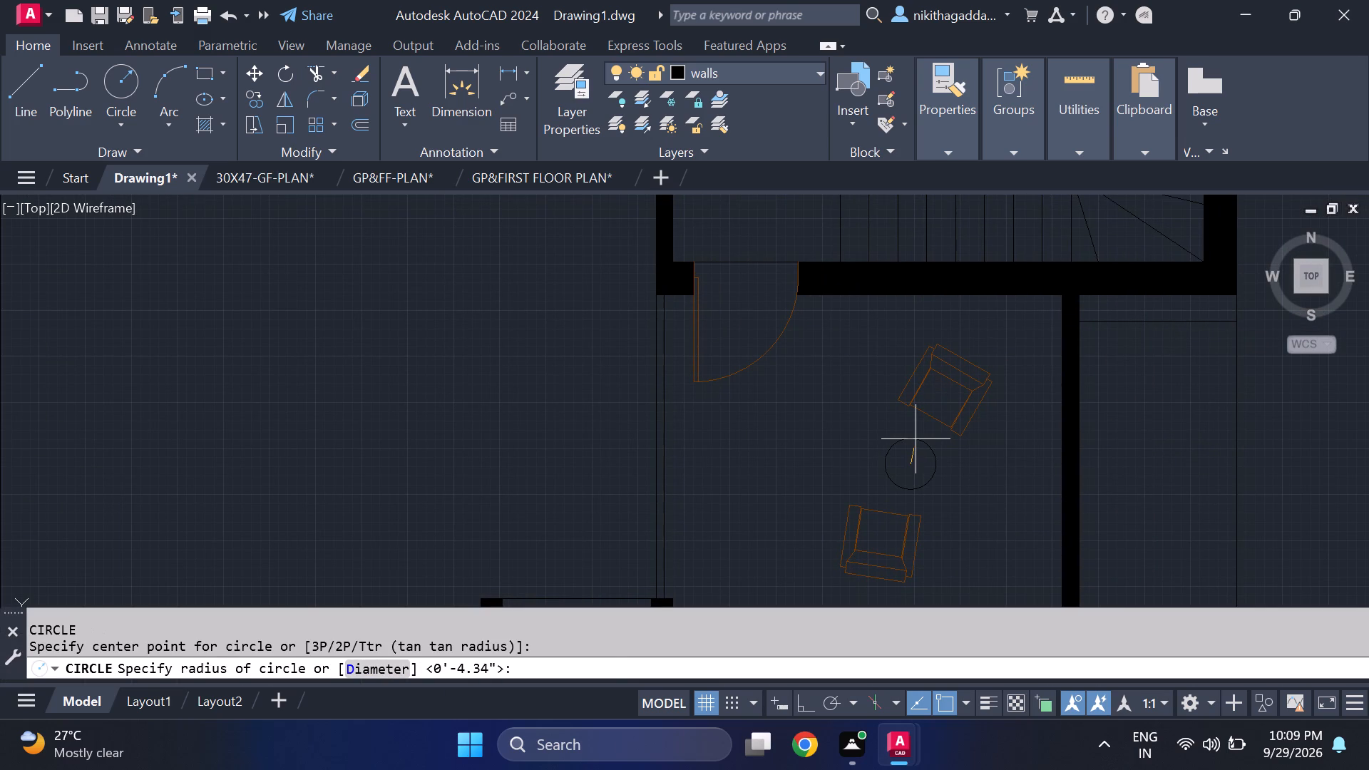
click(916, 439)
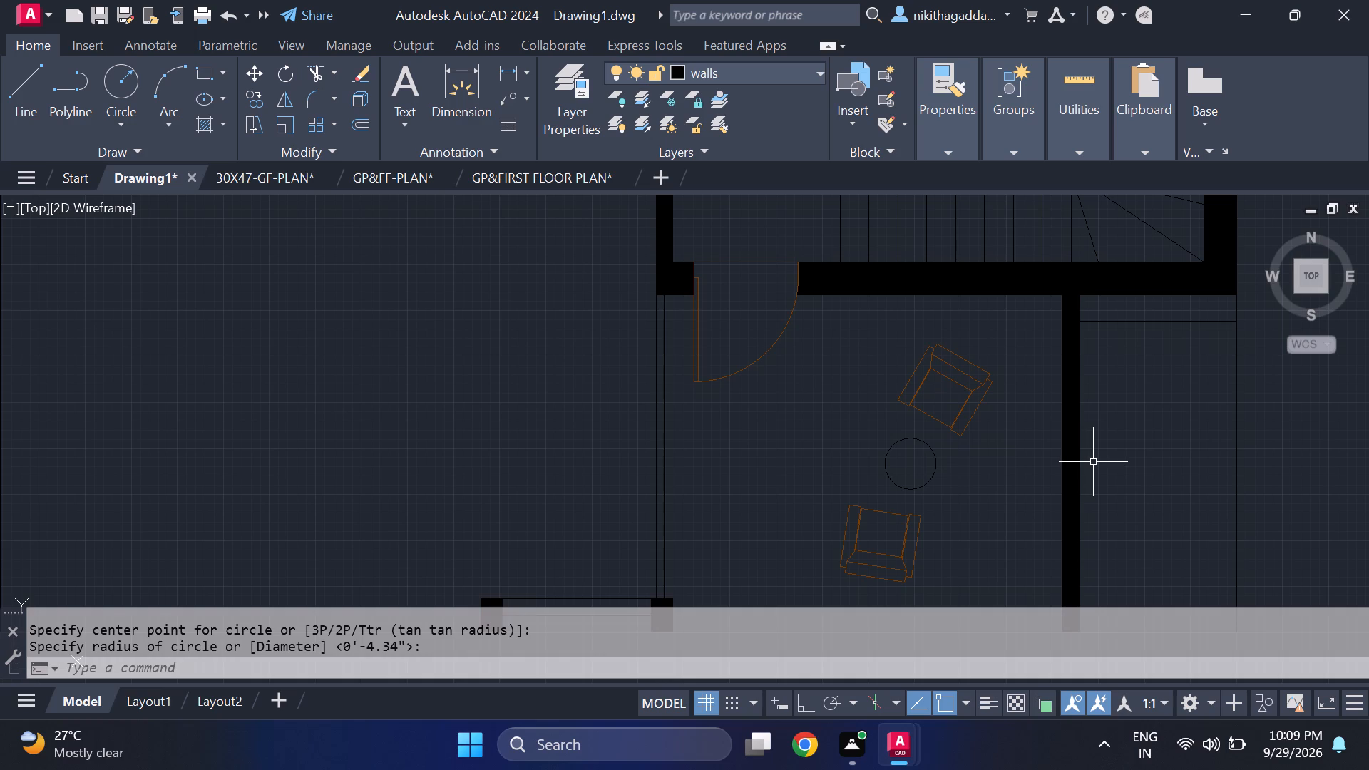
Hatch the seat, back and arms of the southern armchair below the staircase with Solid in colour 31.
text(hatch)
key(Return)
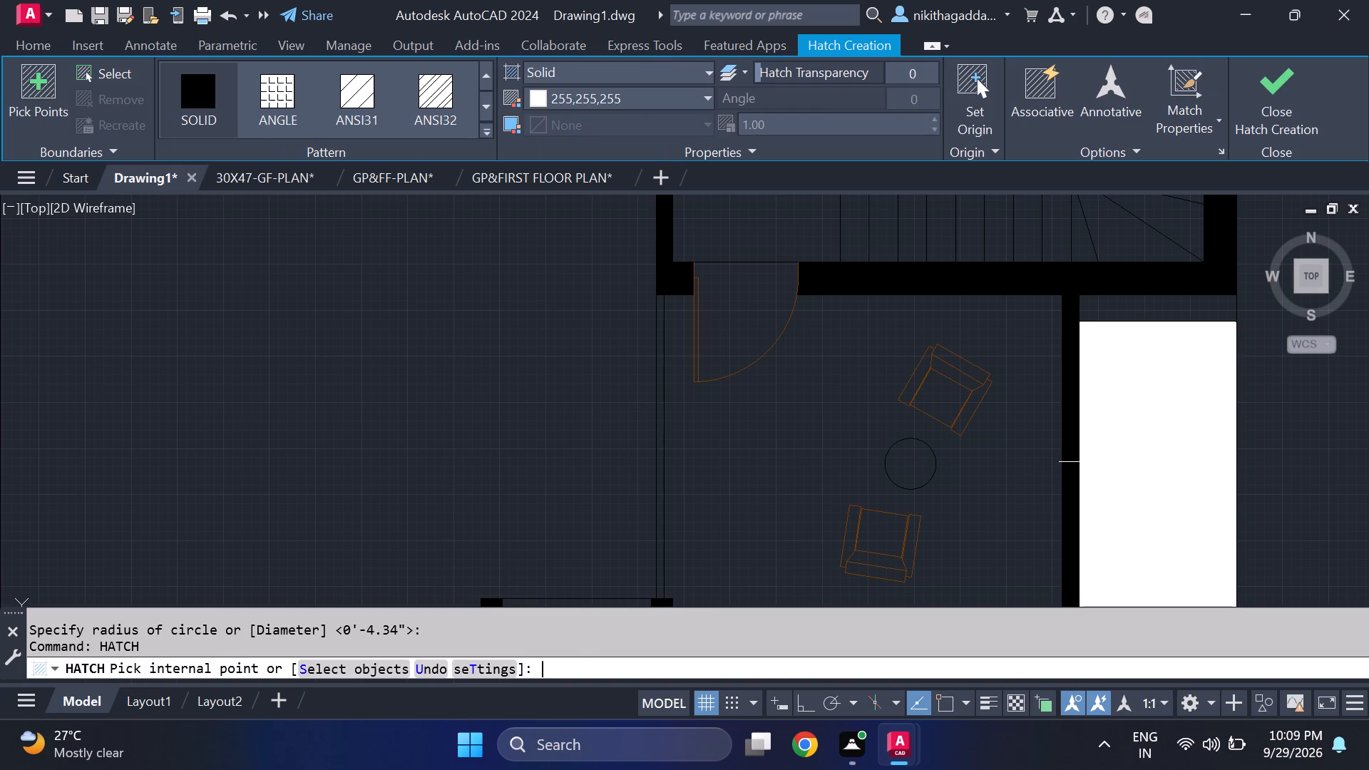
click(680, 101)
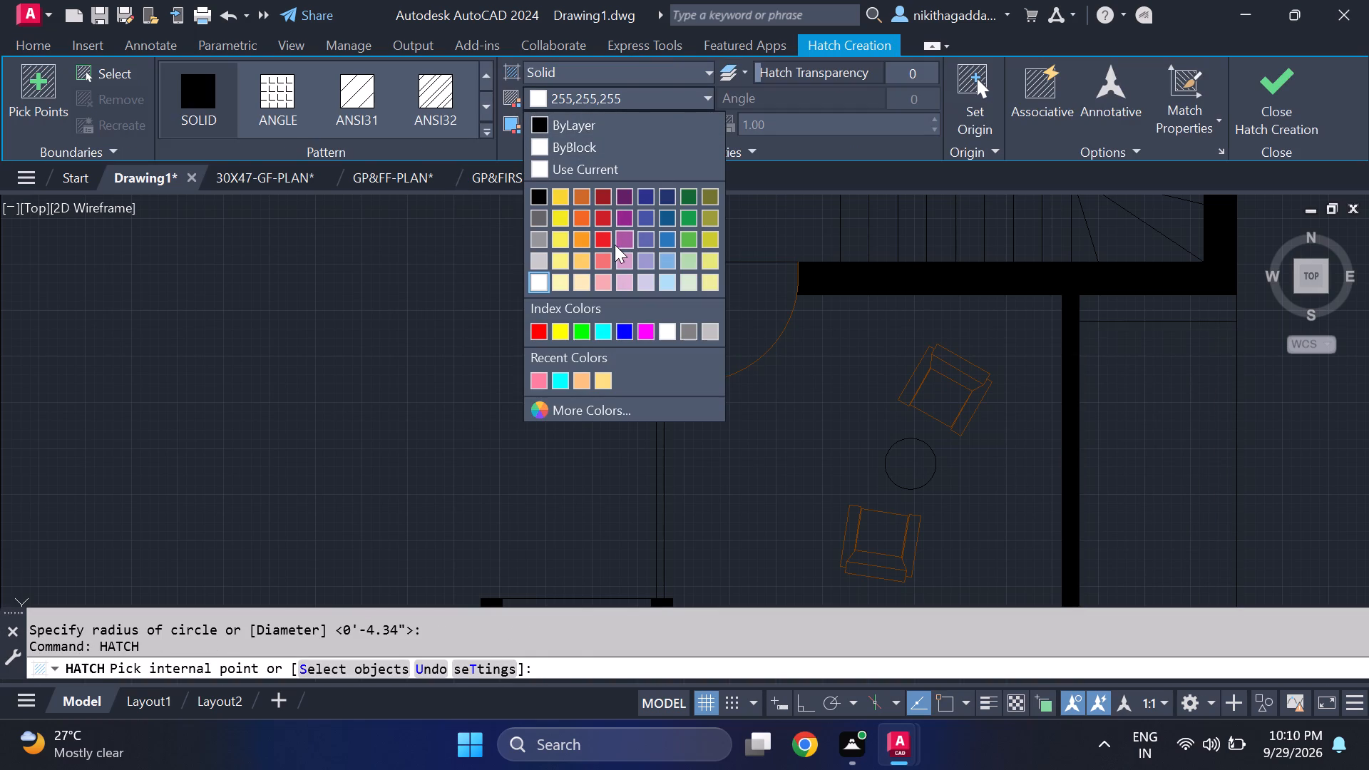
click(589, 379)
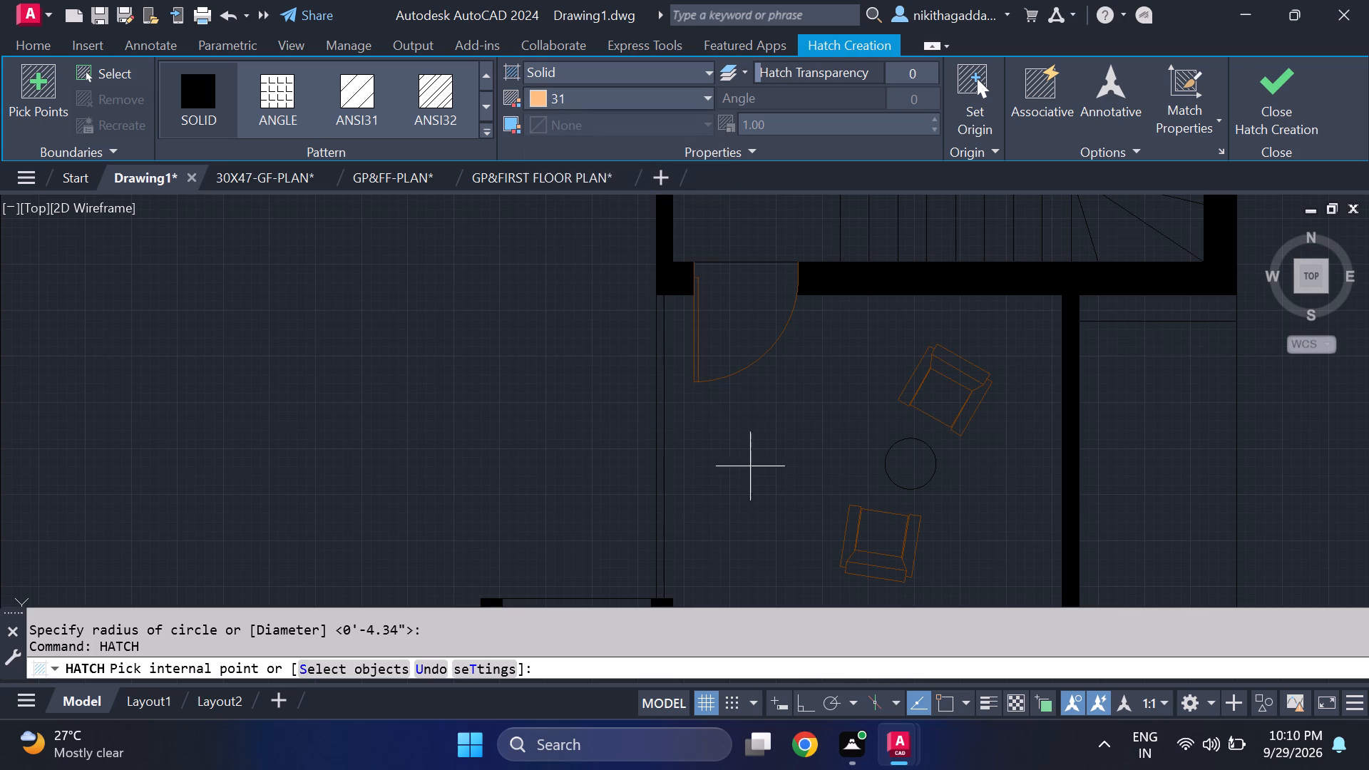
click(884, 525)
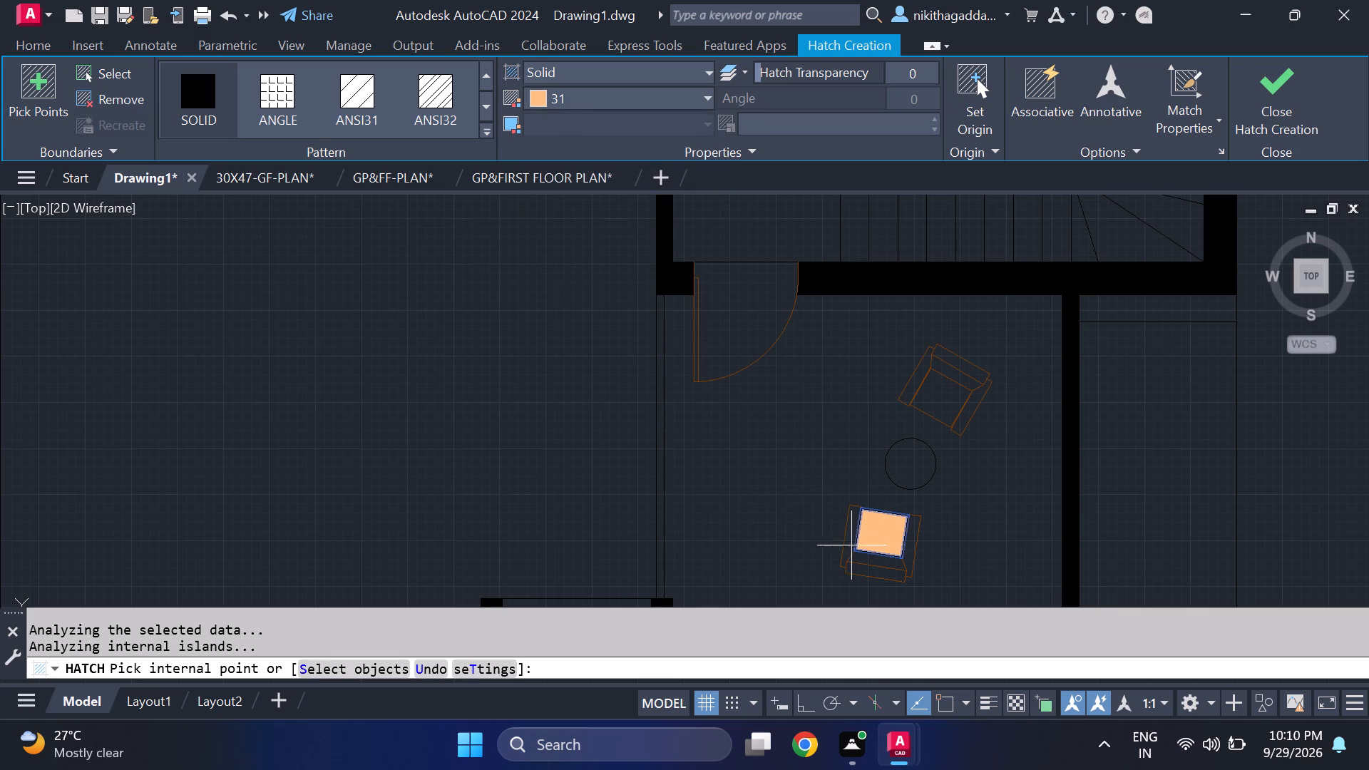
click(851, 537)
click(882, 564)
click(876, 576)
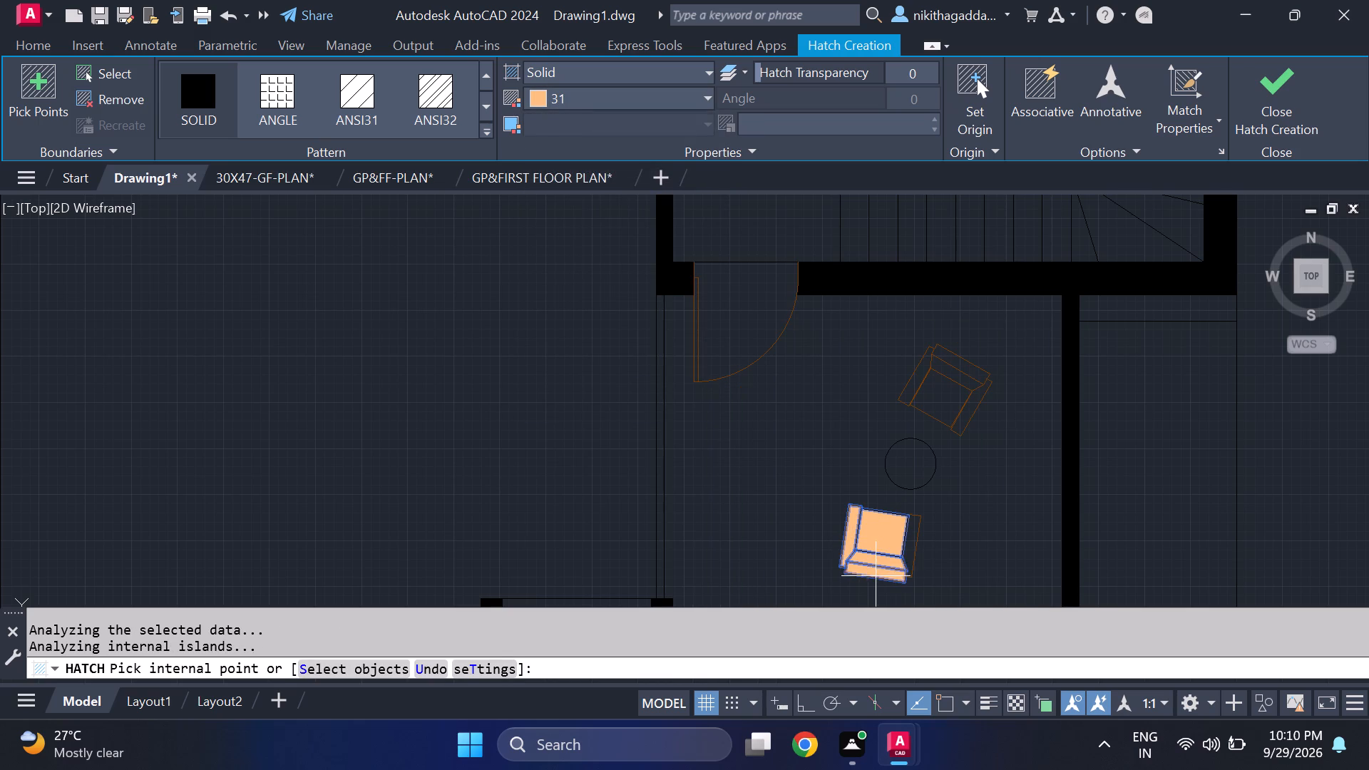
click(915, 549)
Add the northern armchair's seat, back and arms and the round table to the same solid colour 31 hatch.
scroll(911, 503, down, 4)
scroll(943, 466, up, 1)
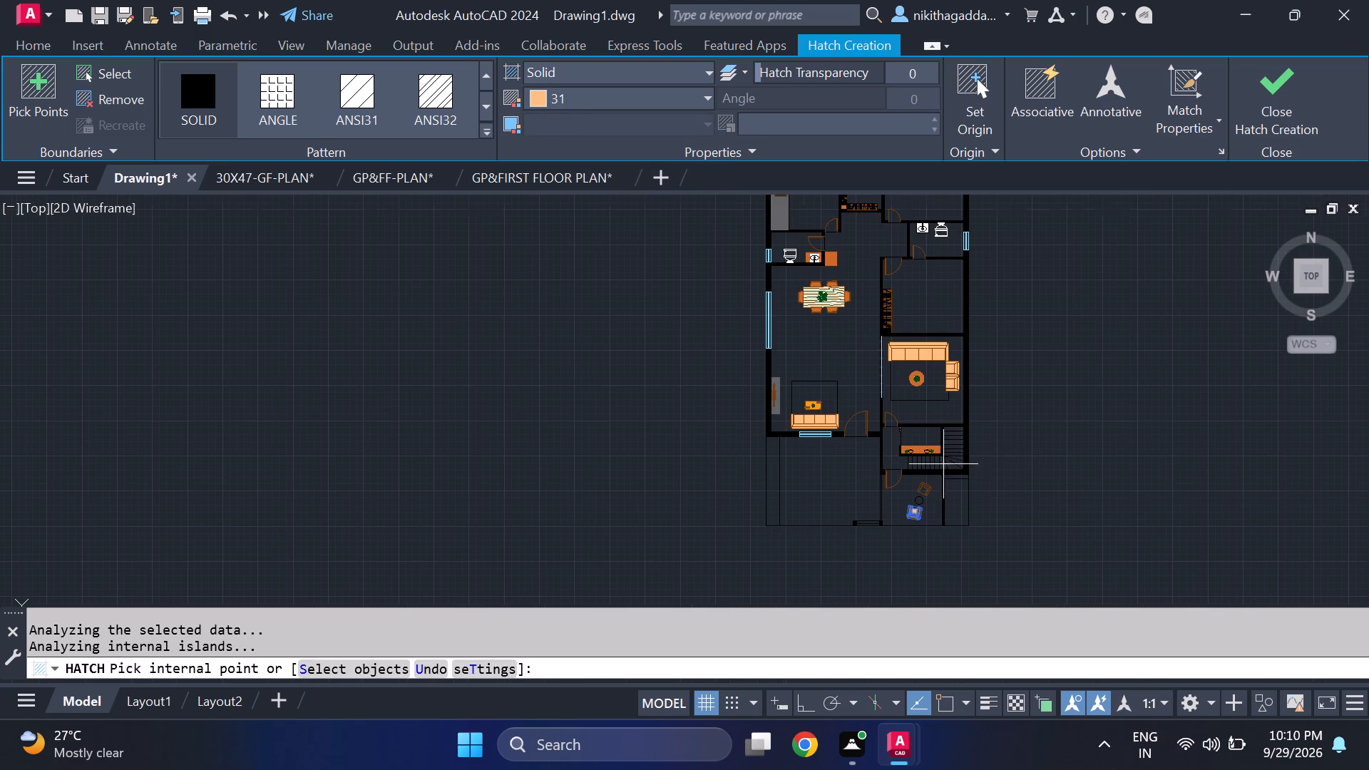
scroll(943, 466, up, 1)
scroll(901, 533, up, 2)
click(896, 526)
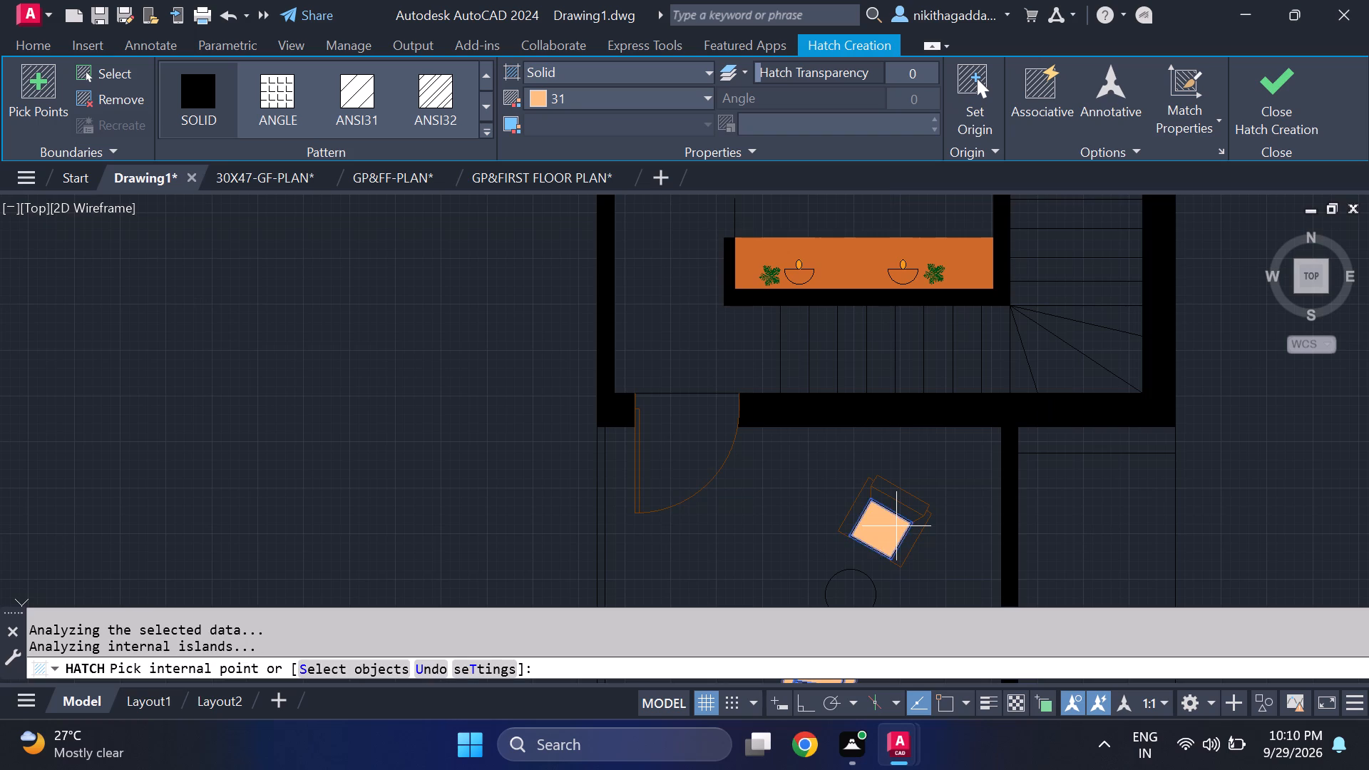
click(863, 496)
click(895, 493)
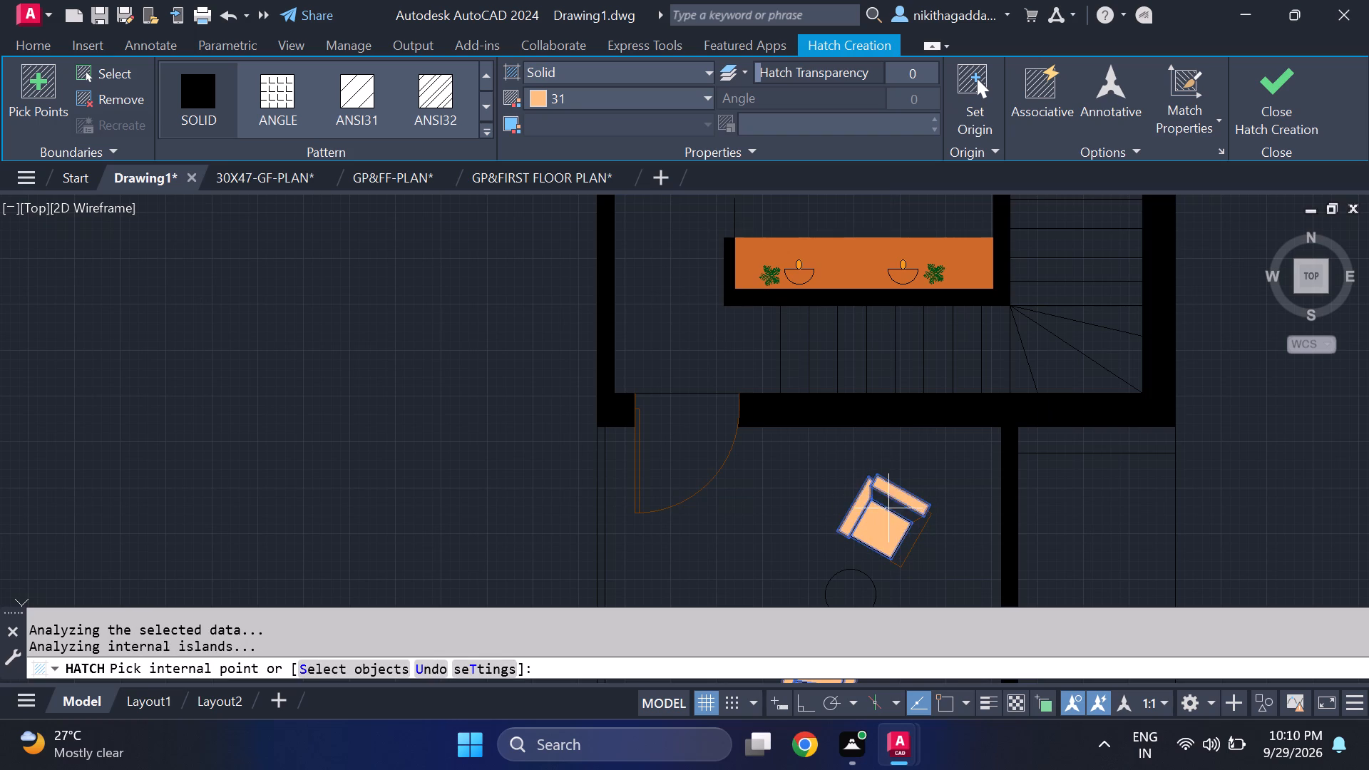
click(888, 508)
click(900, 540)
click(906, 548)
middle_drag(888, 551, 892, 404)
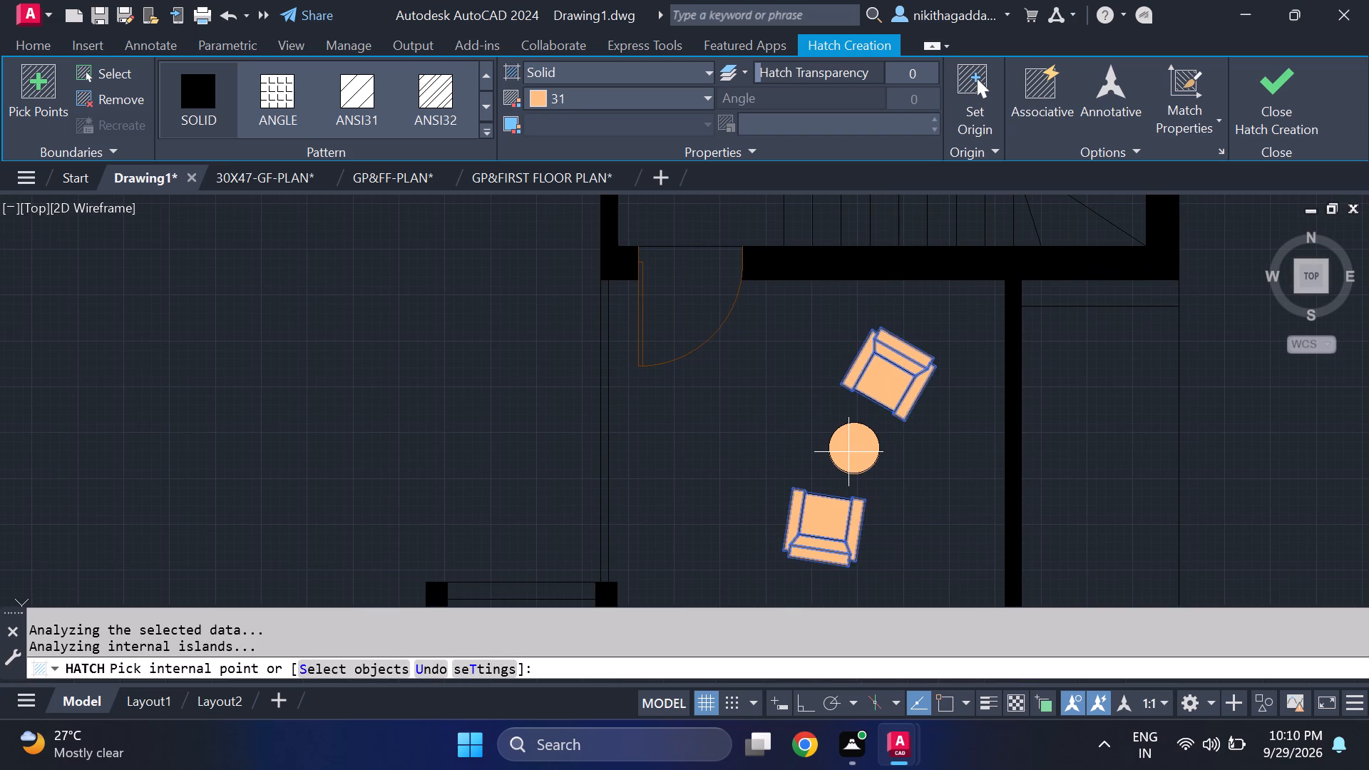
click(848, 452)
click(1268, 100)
Erase the combined solid hatch covering the two armchairs and the round table south of the staircase.
scroll(967, 361, down, 3)
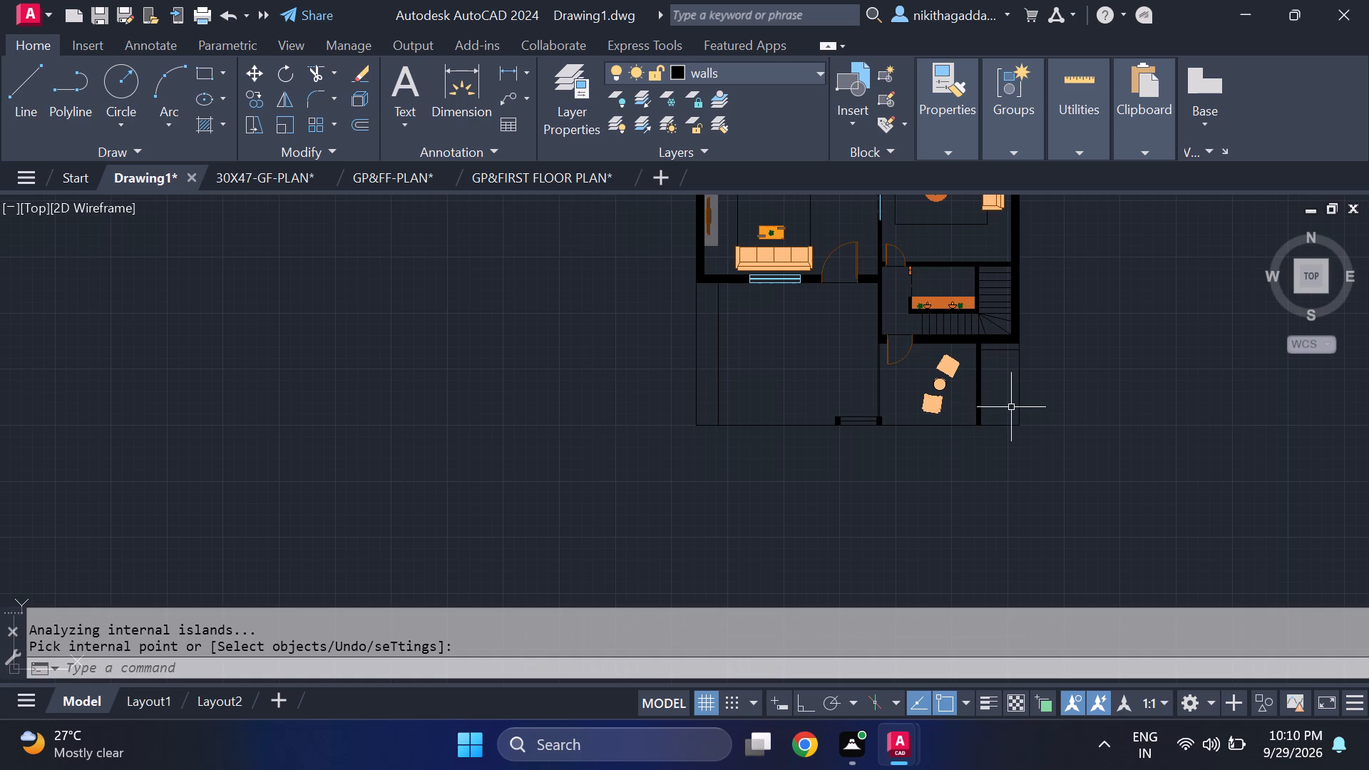
scroll(943, 393, up, 3)
scroll(904, 455, up, 2)
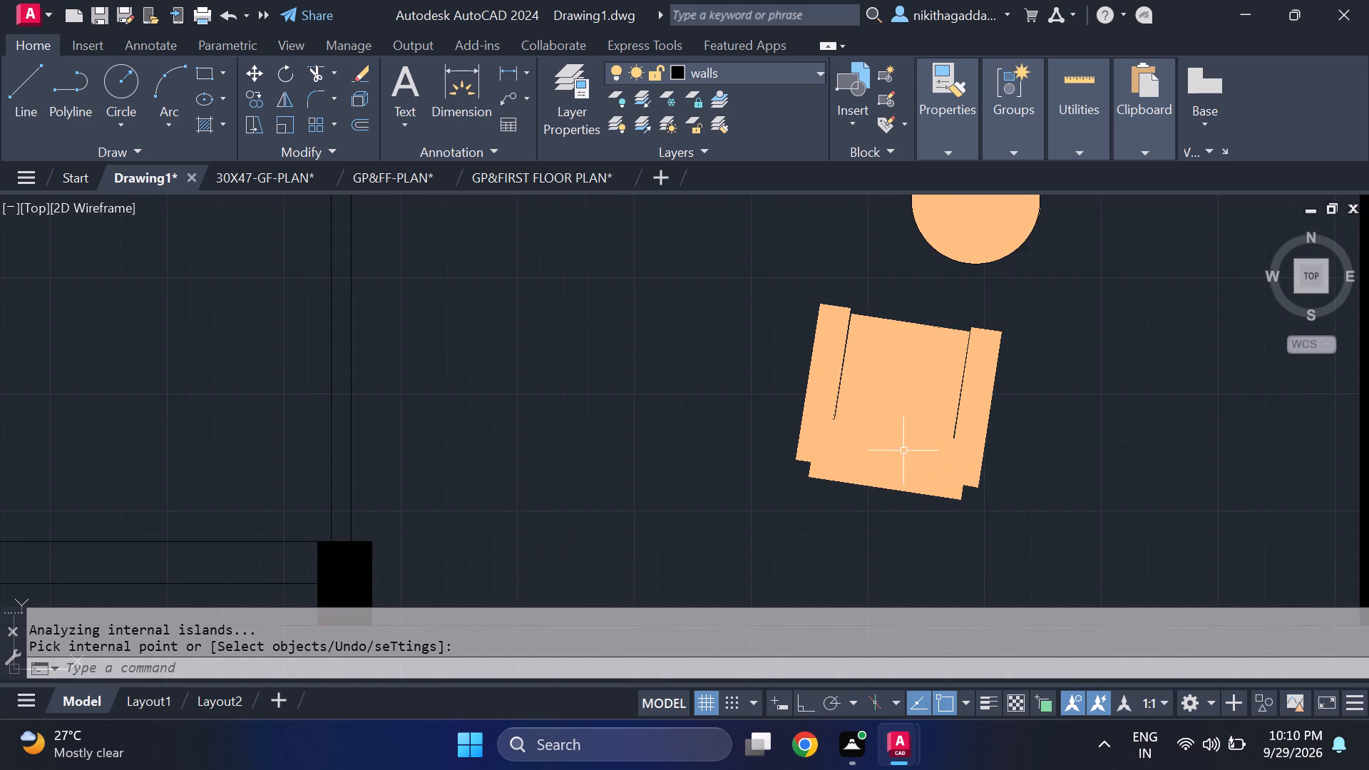
scroll(903, 451, up, 4)
scroll(903, 451, down, 6)
scroll(937, 397, down, 5)
scroll(975, 312, up, 2)
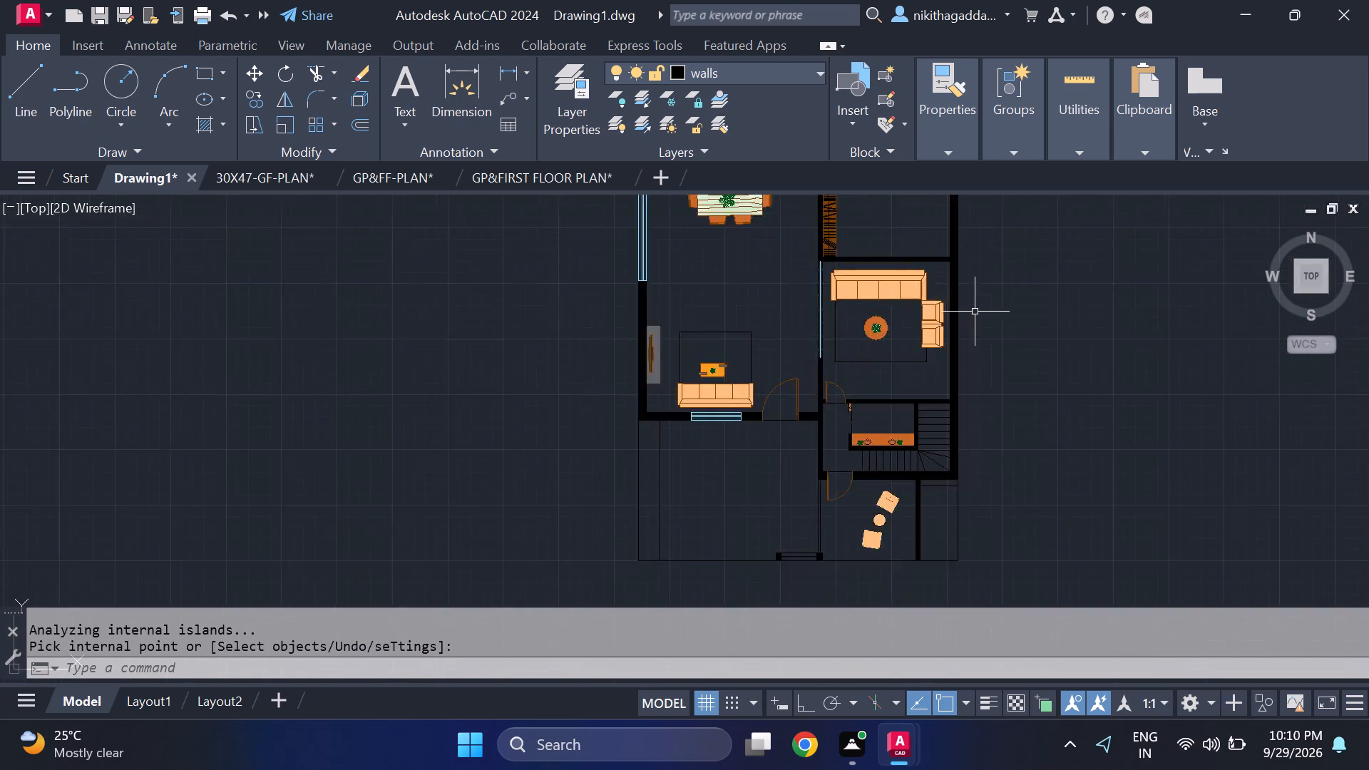
scroll(975, 312, up, 2)
scroll(969, 324, down, 3)
scroll(913, 478, up, 4)
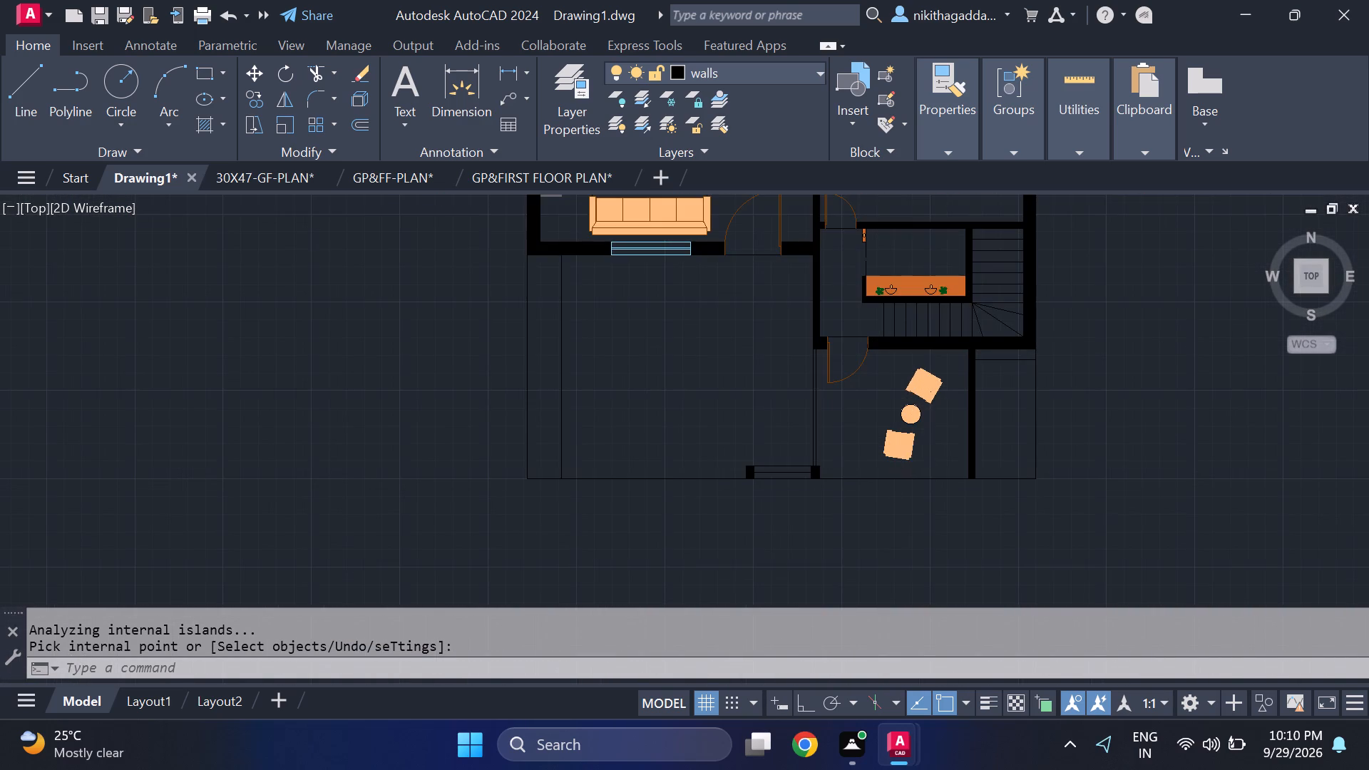
click(902, 445)
key(Delete)
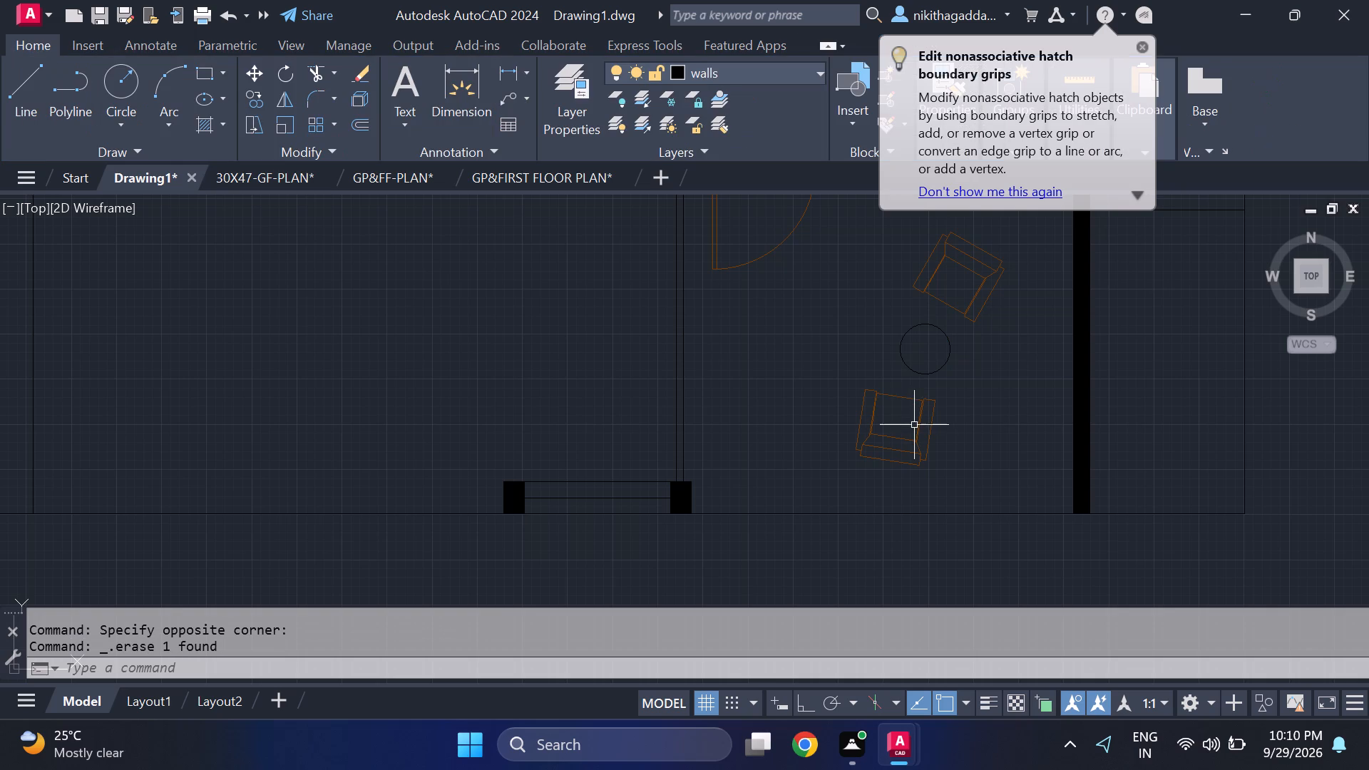
Hatch only the southern armchair's seat, back and both arms with Solid in colour 31 as its own hatch.
middle_drag(920, 458, 975, 553)
scroll(938, 499, up, 2)
middle_drag(963, 535, 967, 415)
scroll(963, 533, up, 1)
scroll(970, 405, up, 3)
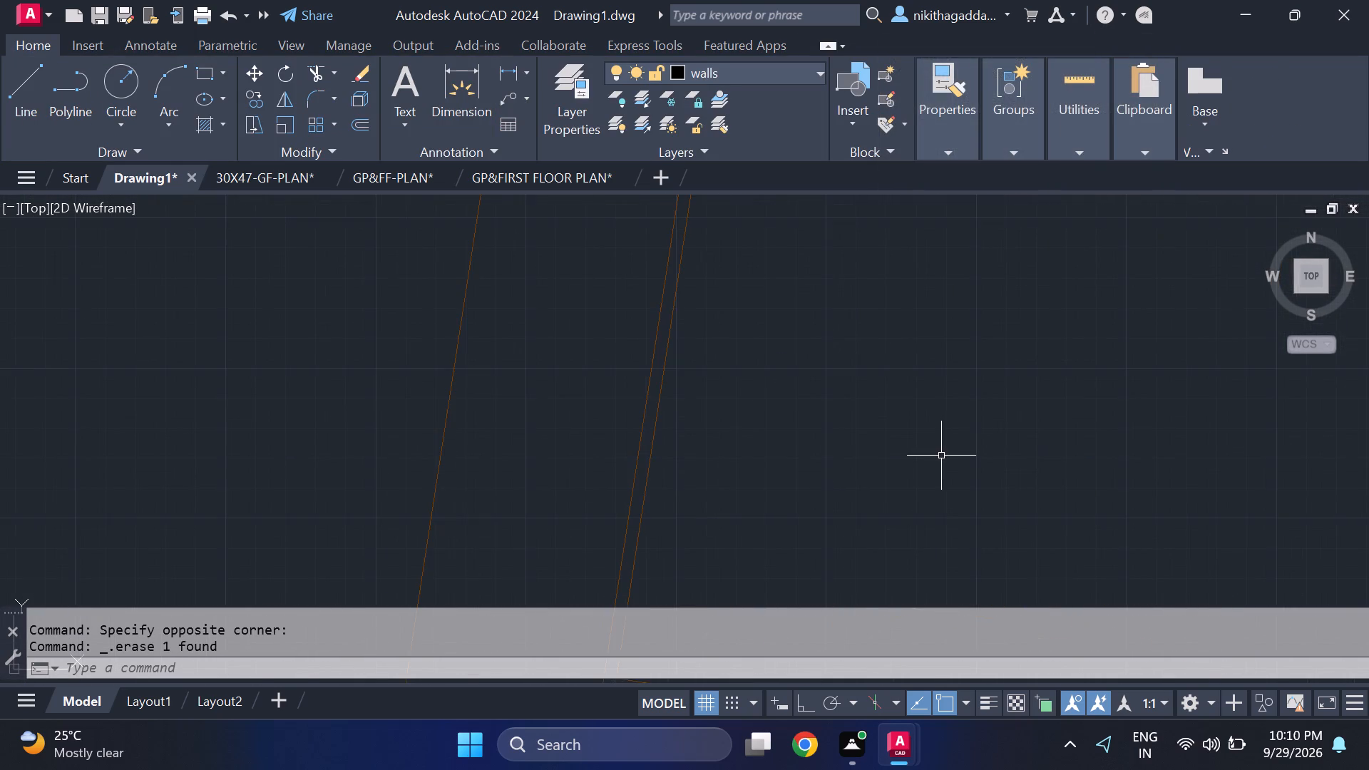
scroll(941, 456, down, 4)
text(hatch)
key(Return)
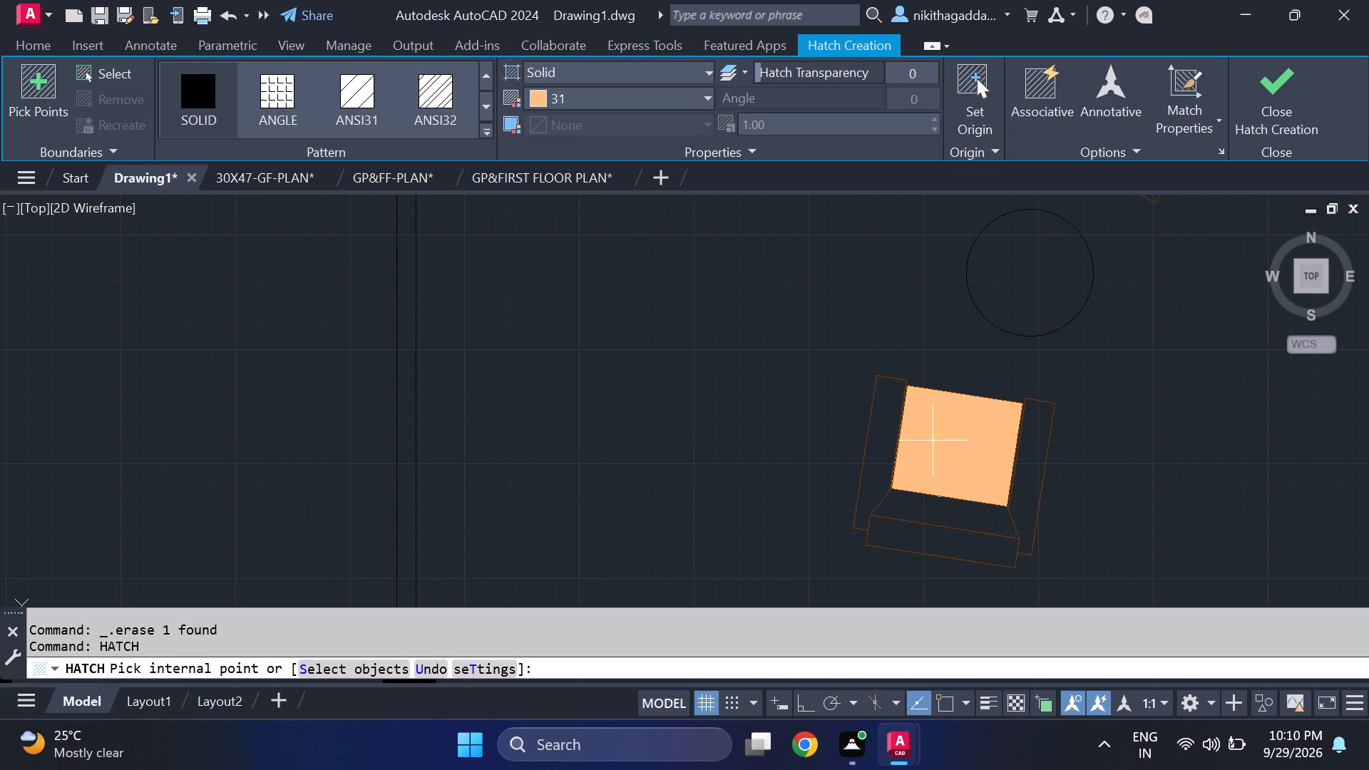
click(933, 441)
click(885, 452)
click(909, 508)
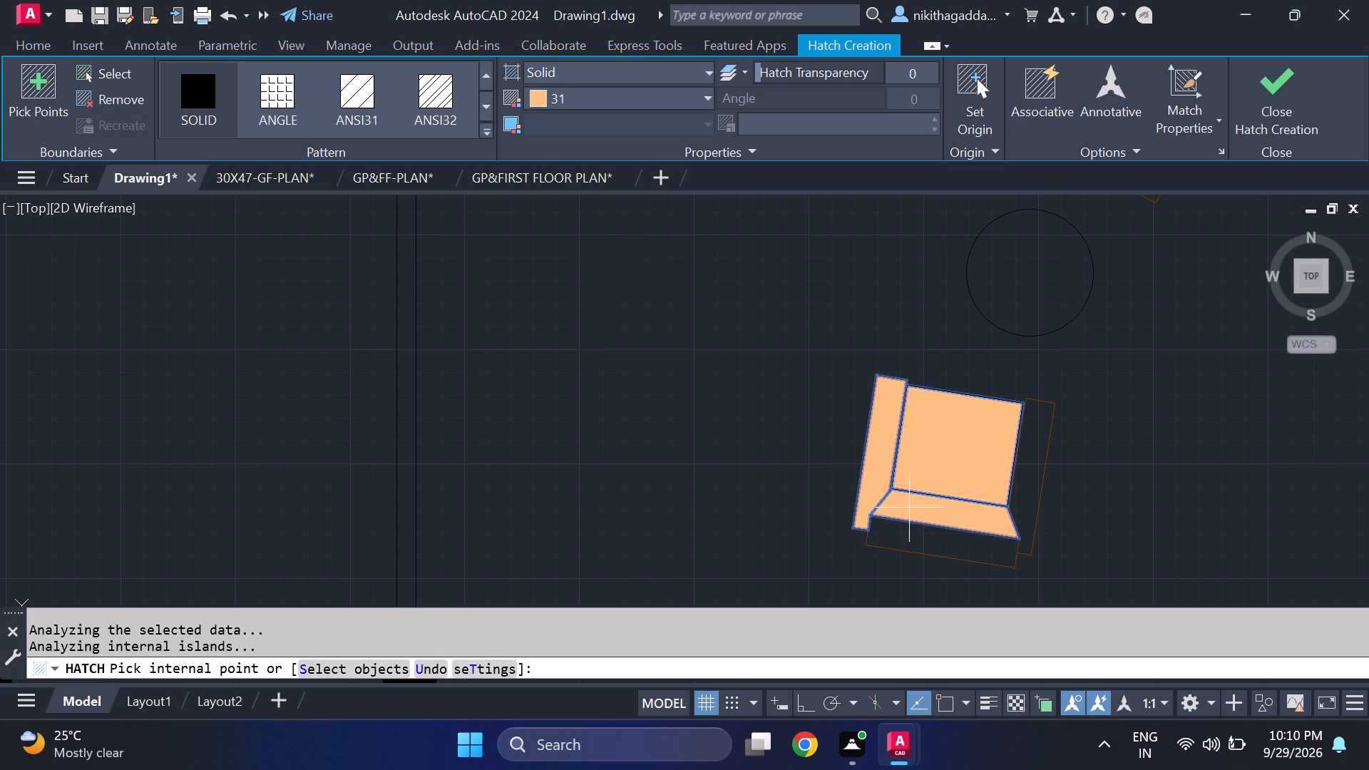
click(915, 540)
click(1036, 485)
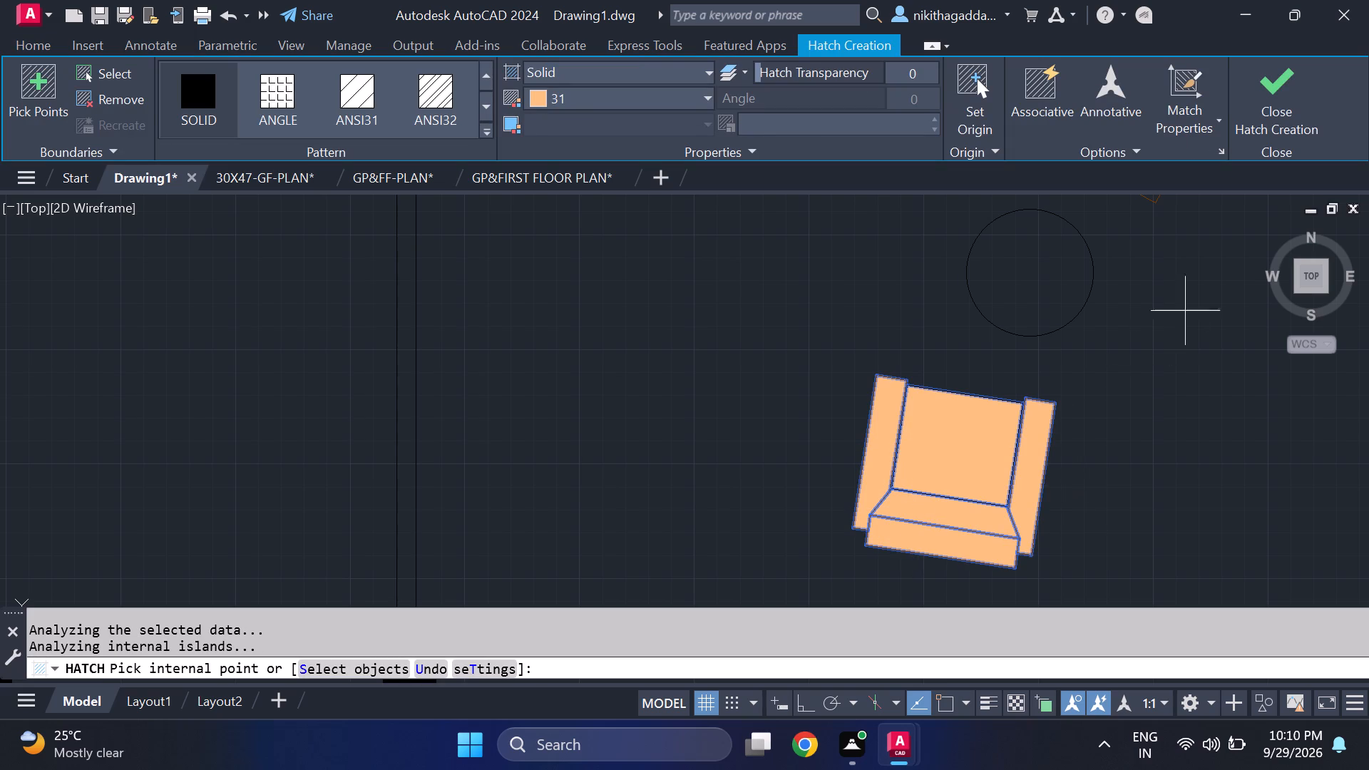
click(1303, 116)
Hatch the northern armchair's two back sections and both arms with Solid in colour 31.
scroll(1070, 427, down, 5)
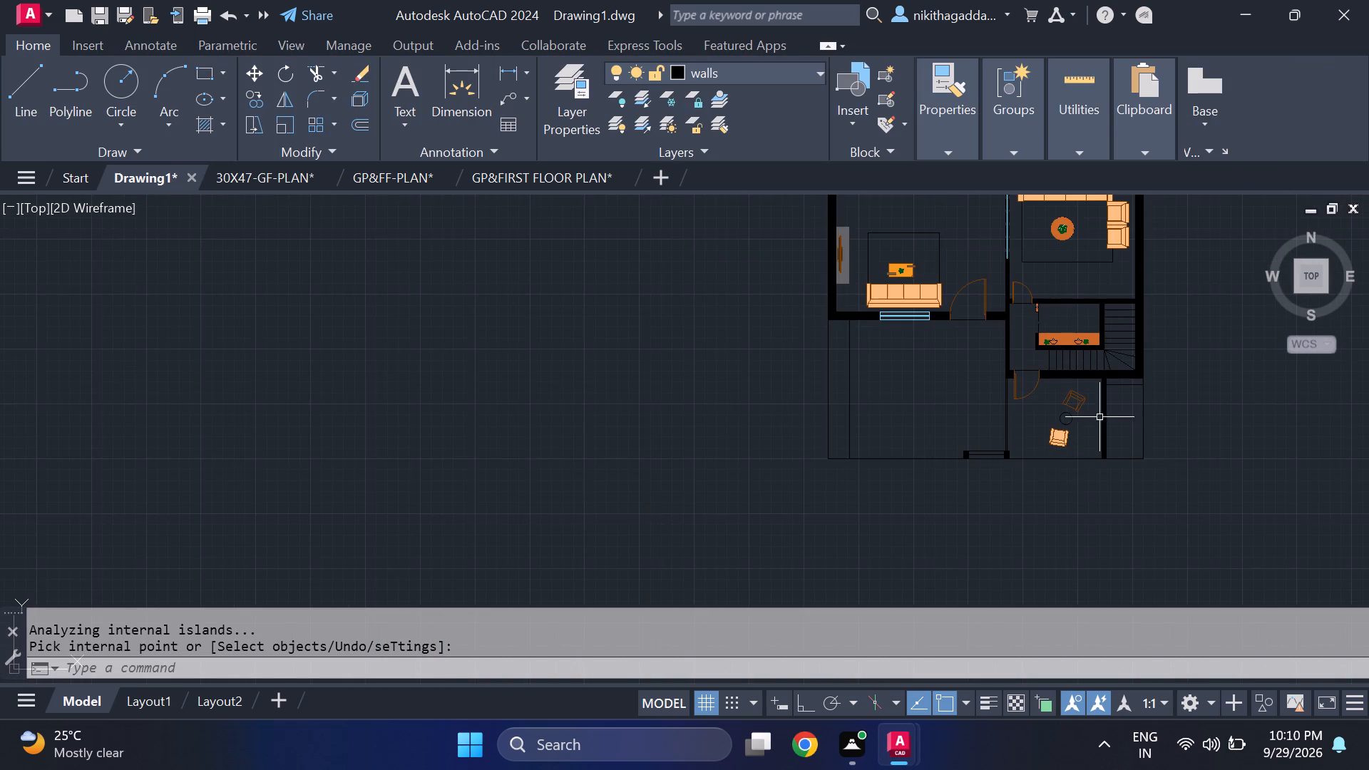
scroll(1092, 415, up, 2)
text(hatch)
key(Return)
scroll(1044, 366, up, 2)
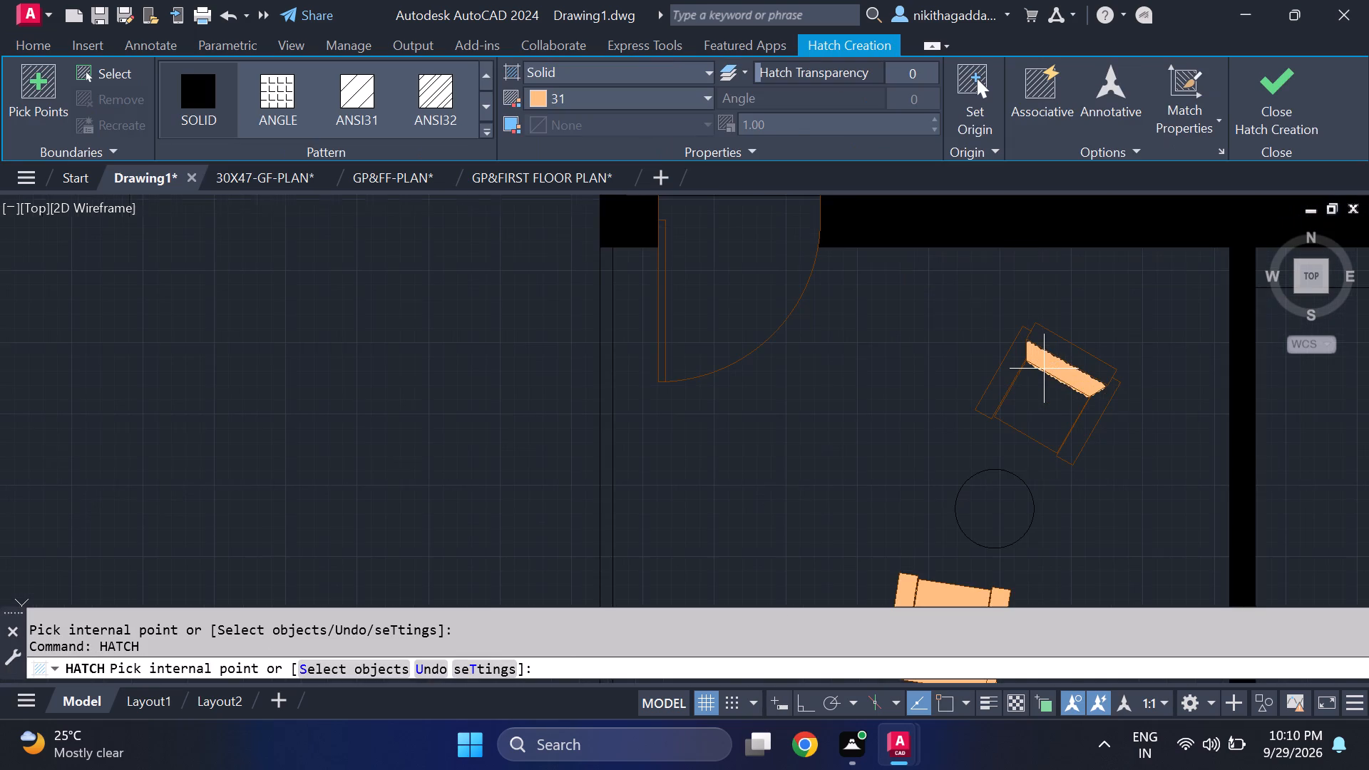
scroll(1055, 369, up, 3)
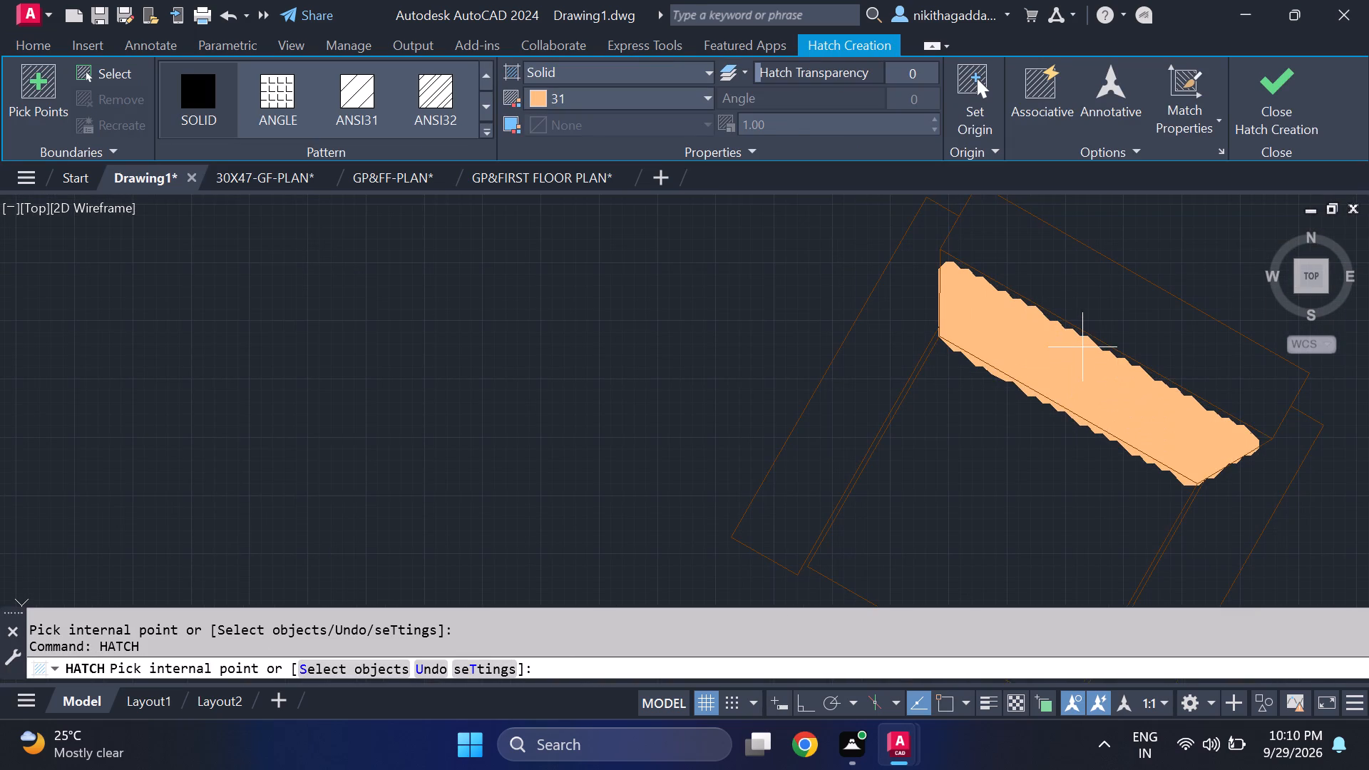
click(187, 83)
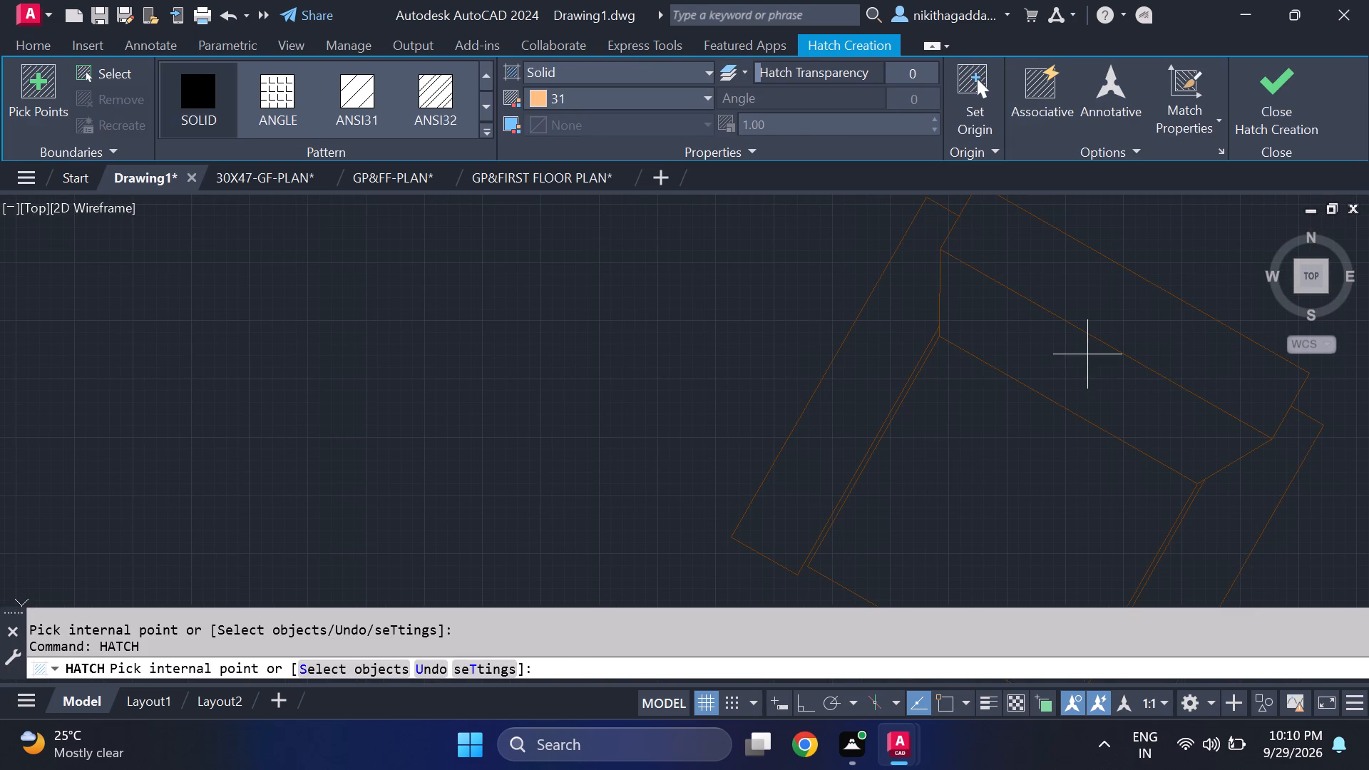
click(1087, 354)
click(1096, 310)
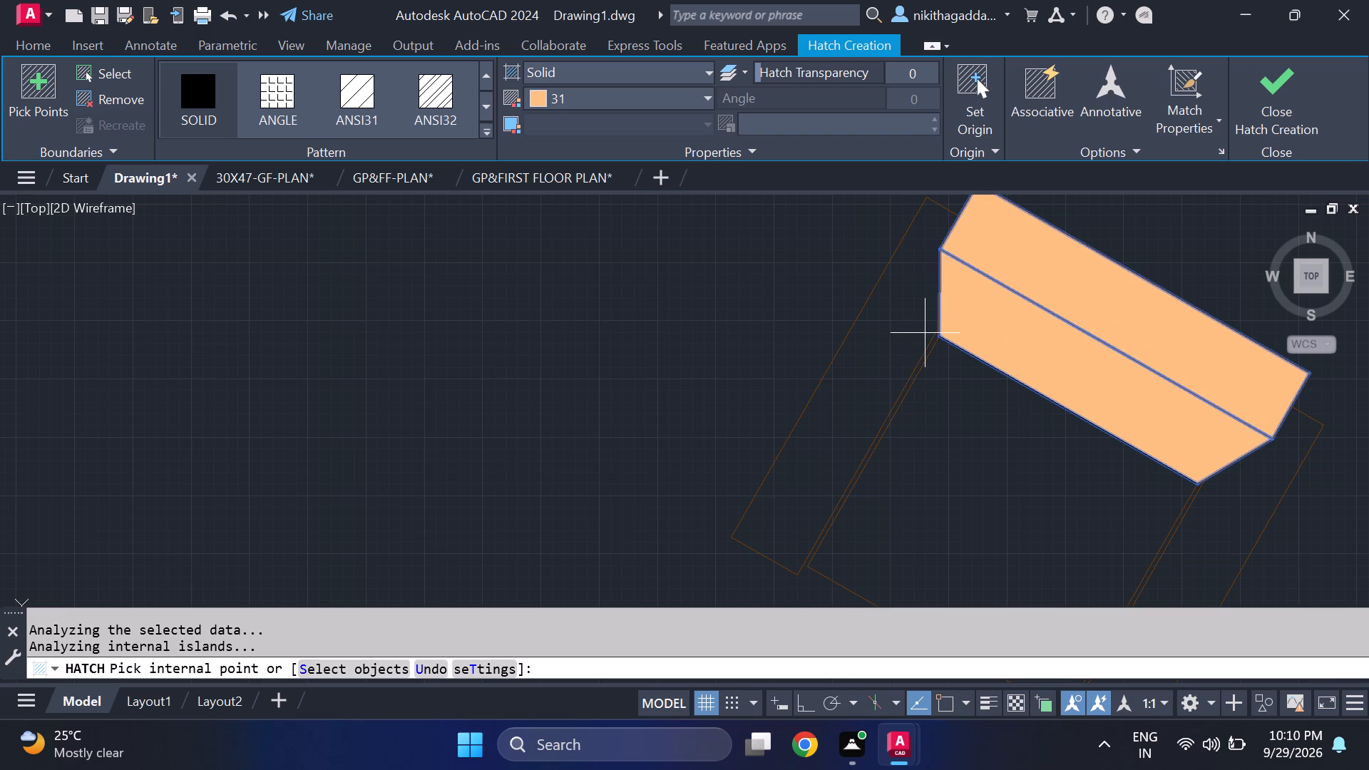
click(923, 333)
middle_drag(1093, 500, 982, 316)
scroll(987, 332, up, 1)
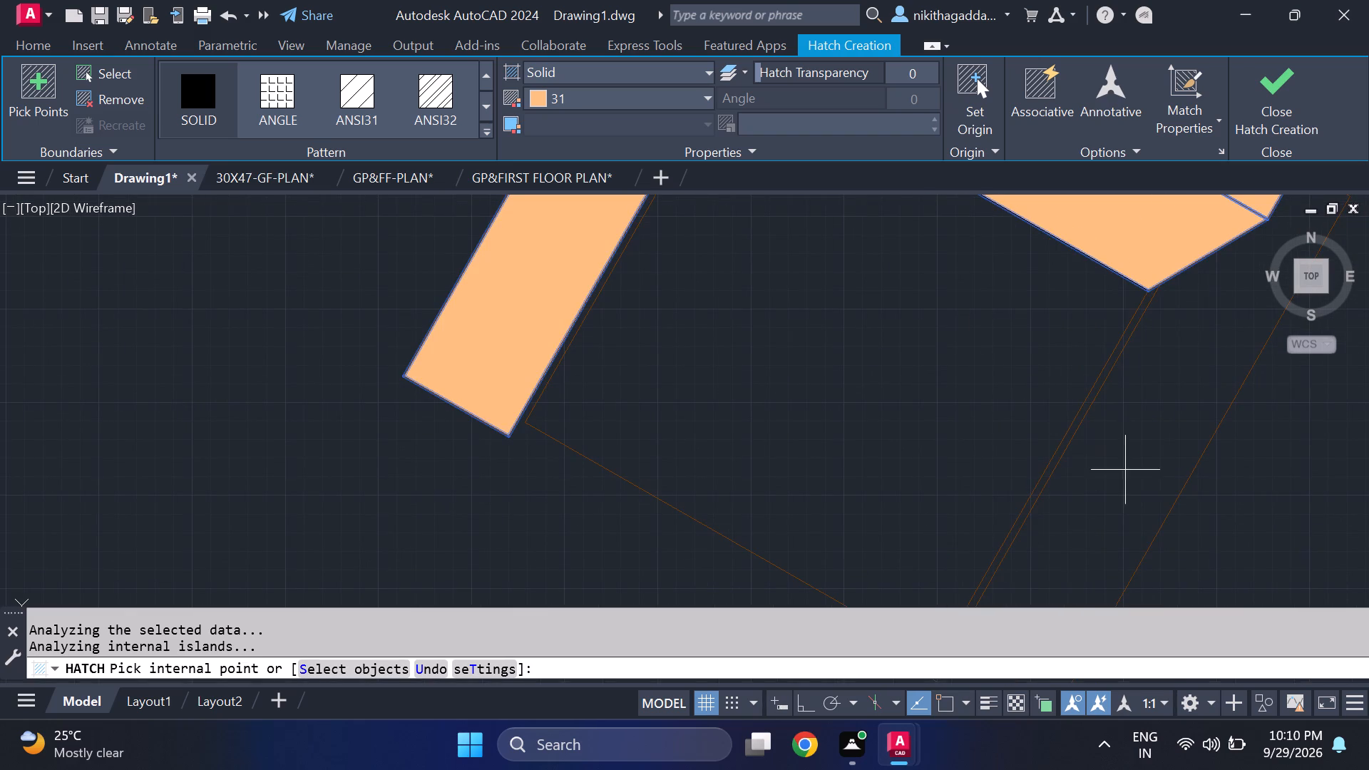
click(1126, 463)
scroll(1120, 461, down, 4)
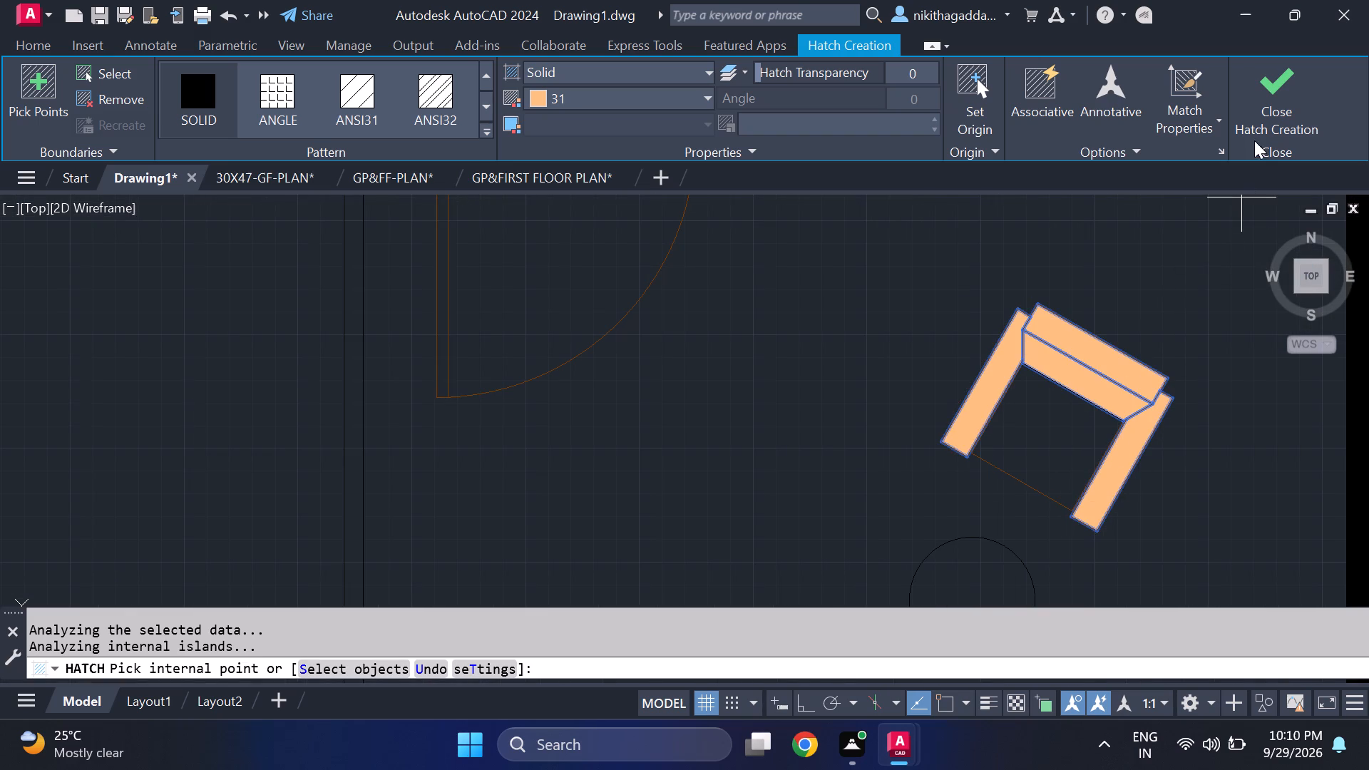
click(1283, 116)
Hatch the northern armchair's seat with Solid in colour 31 as a separate hatch.
scroll(1073, 426, down, 4)
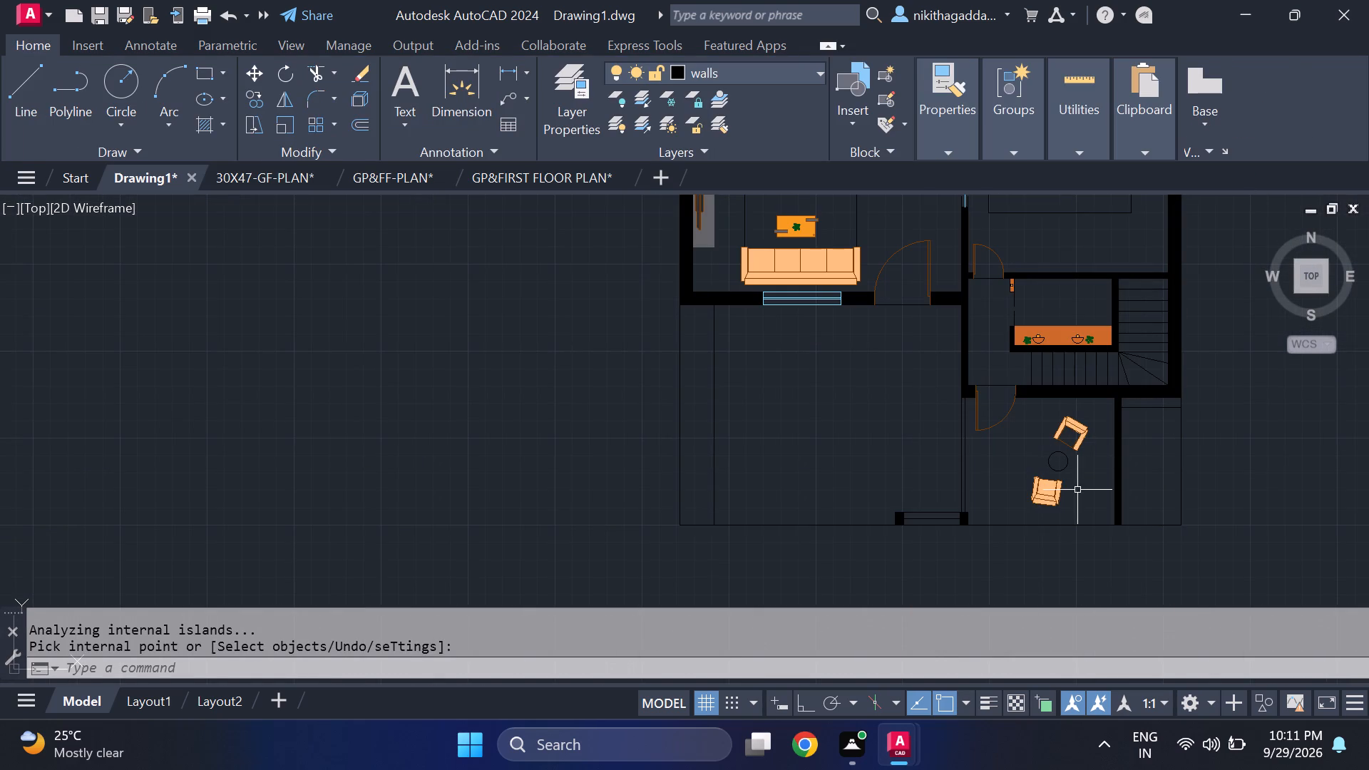
scroll(1067, 486, up, 4)
scroll(1026, 460, down, 2)
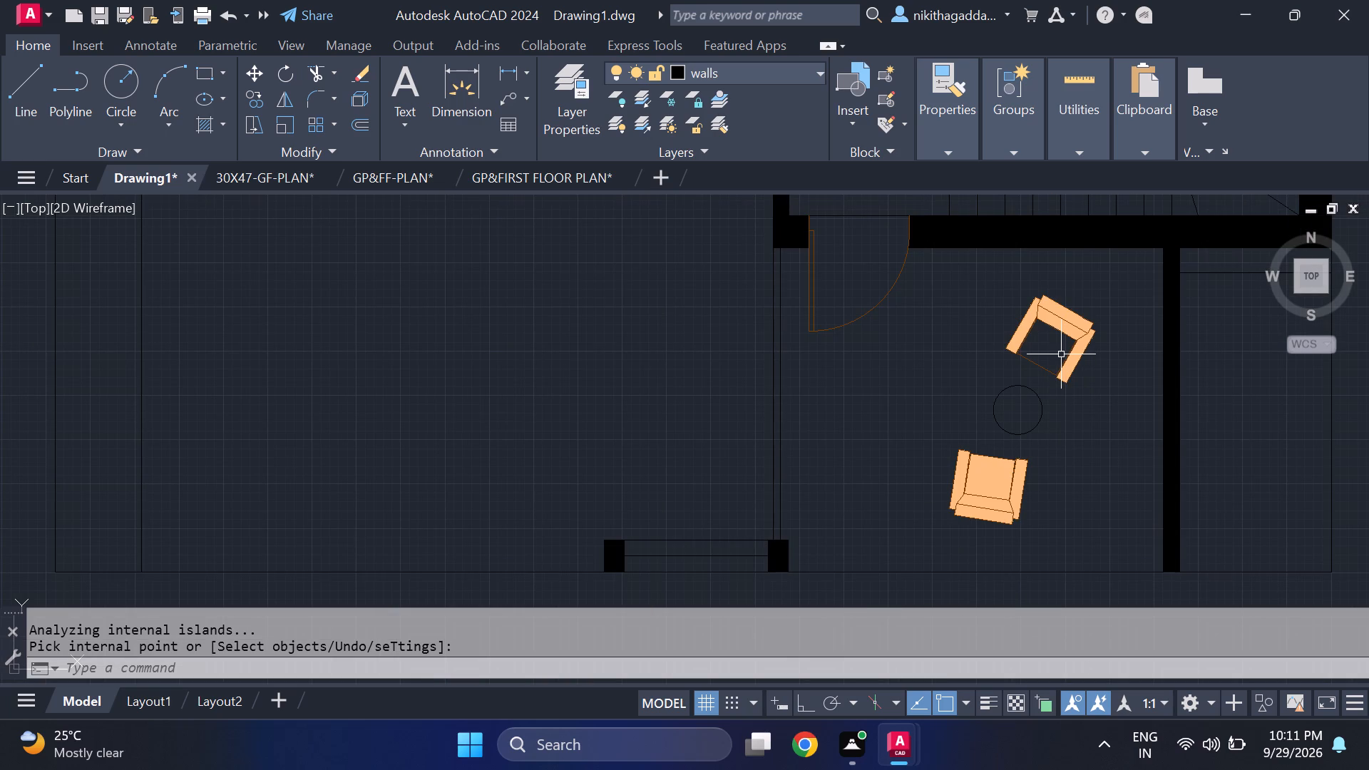
text(hatch)
key(Return)
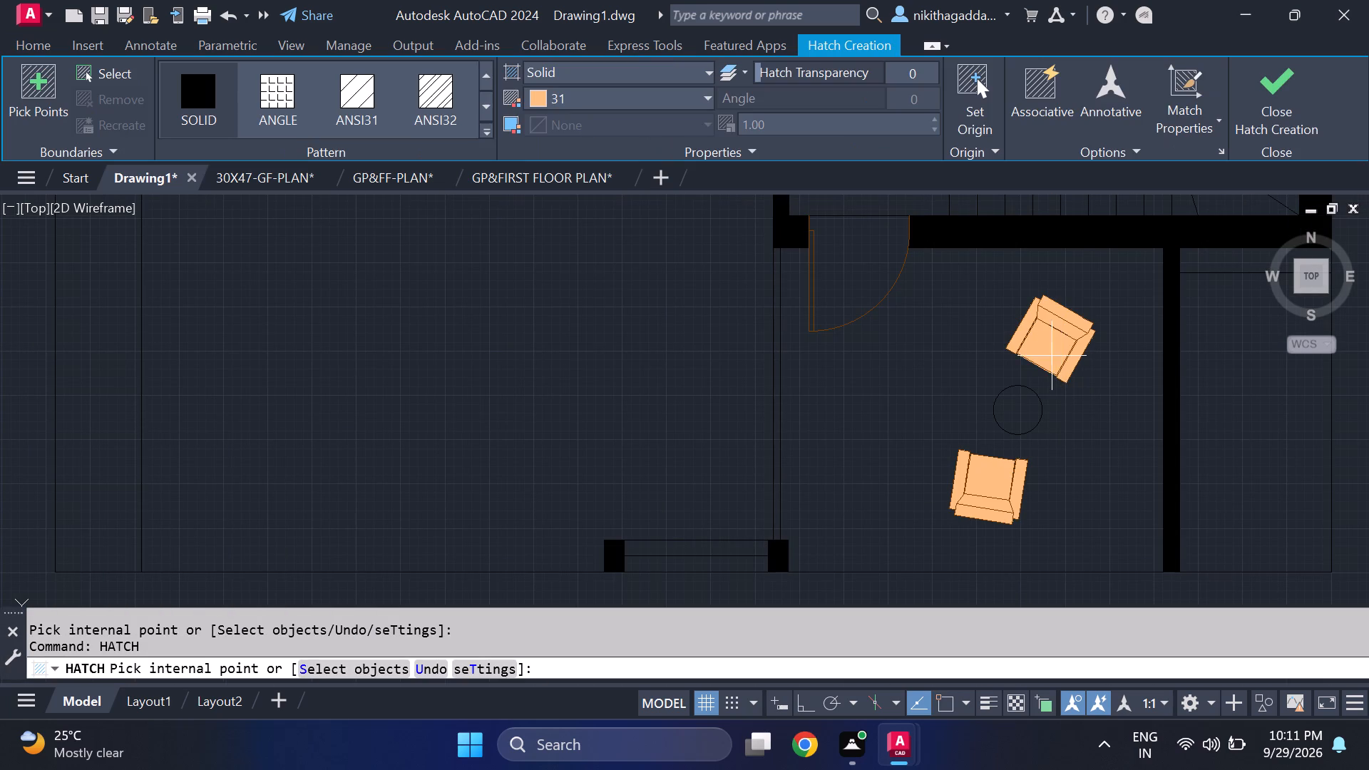
click(1045, 351)
click(1248, 128)
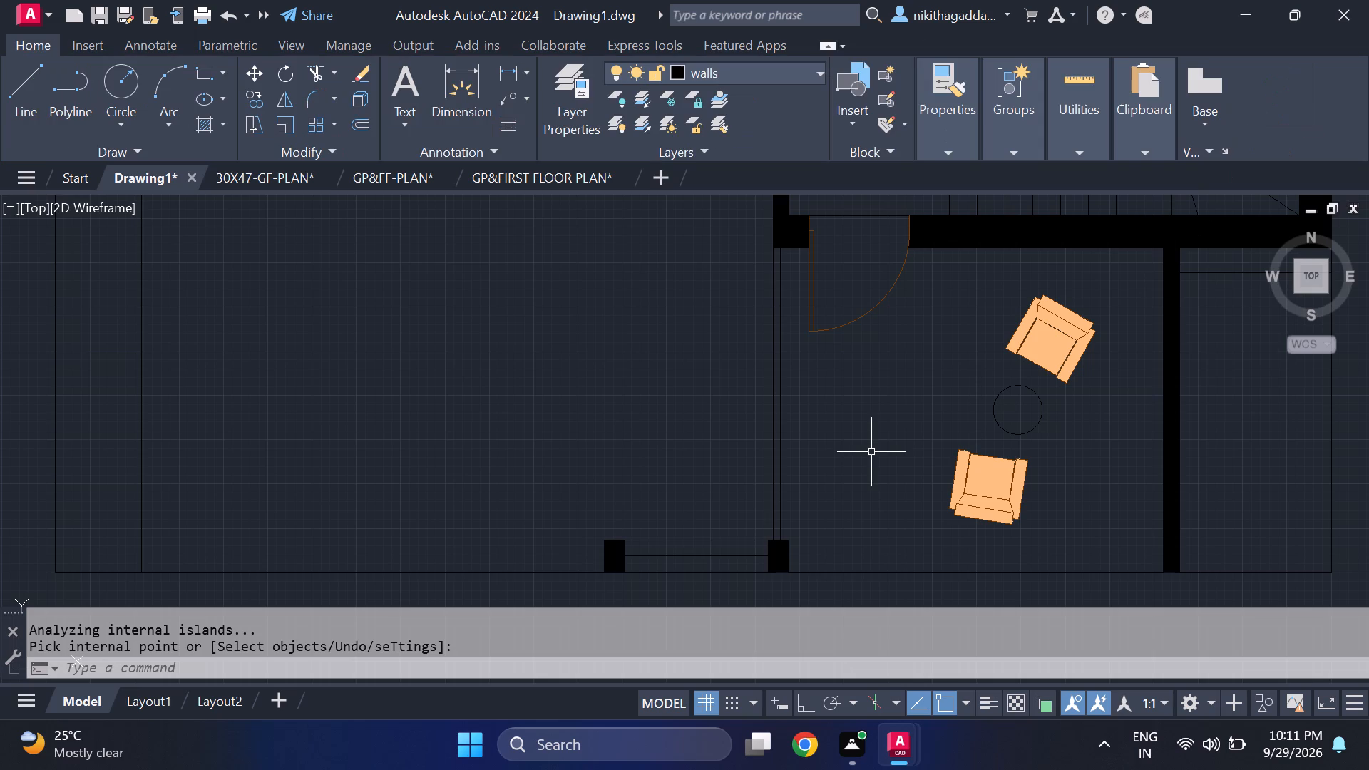
Hatch the round table between the two armchairs with Solid in colour 31.
text(hatch)
key(Return)
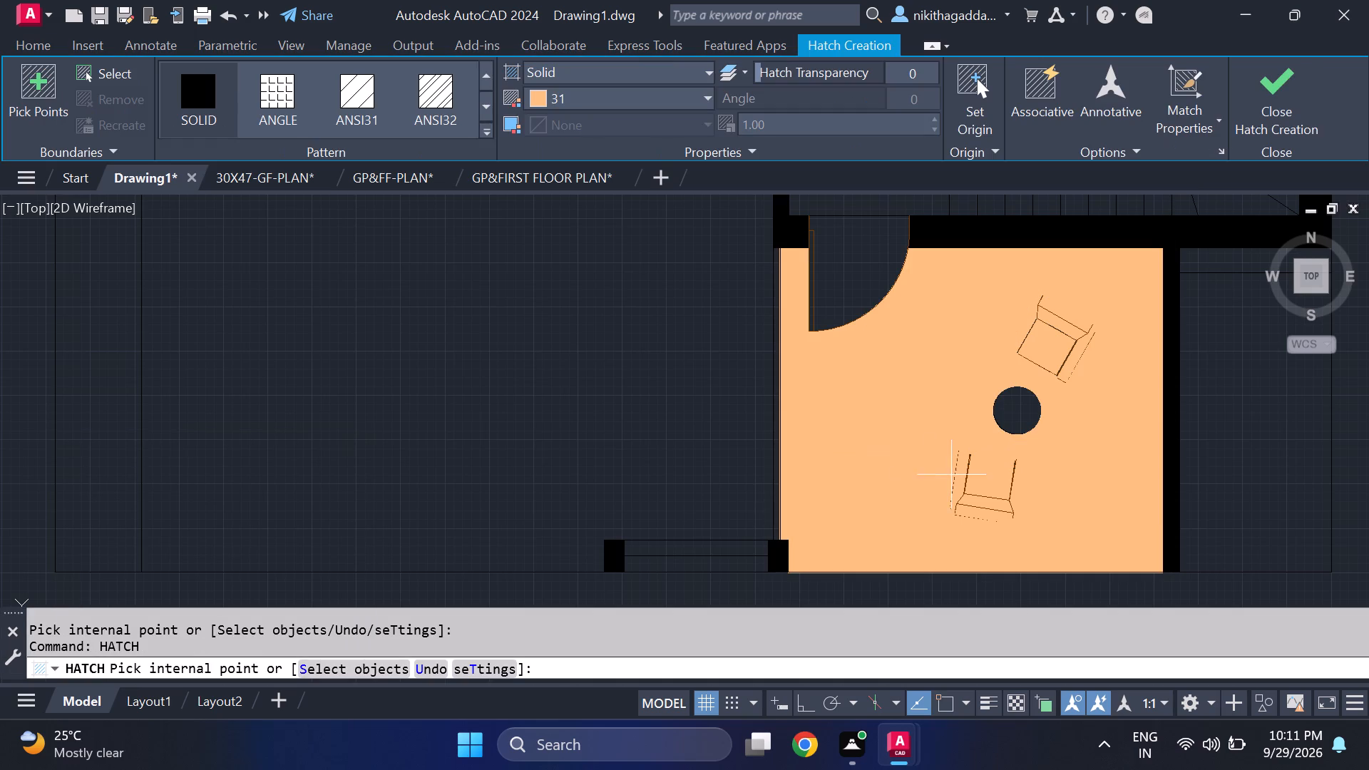
click(1012, 413)
click(1290, 120)
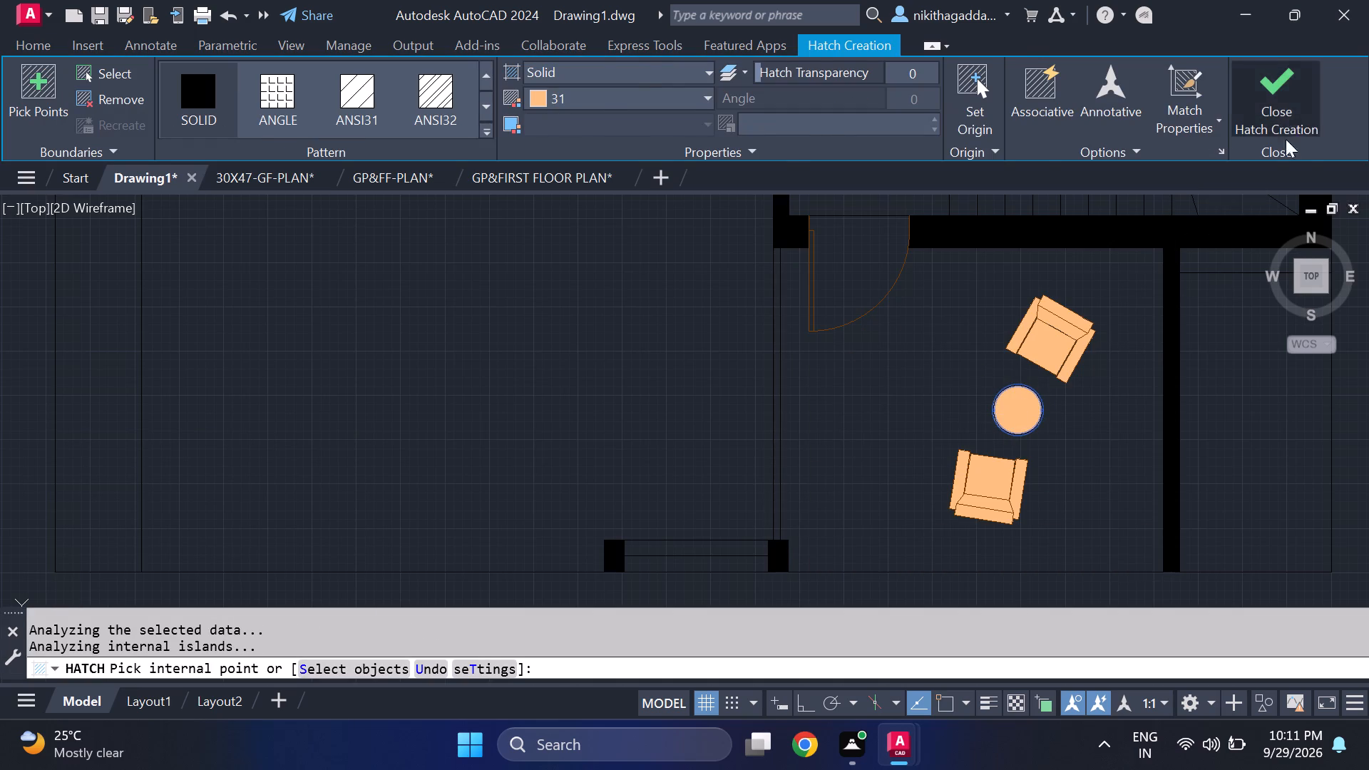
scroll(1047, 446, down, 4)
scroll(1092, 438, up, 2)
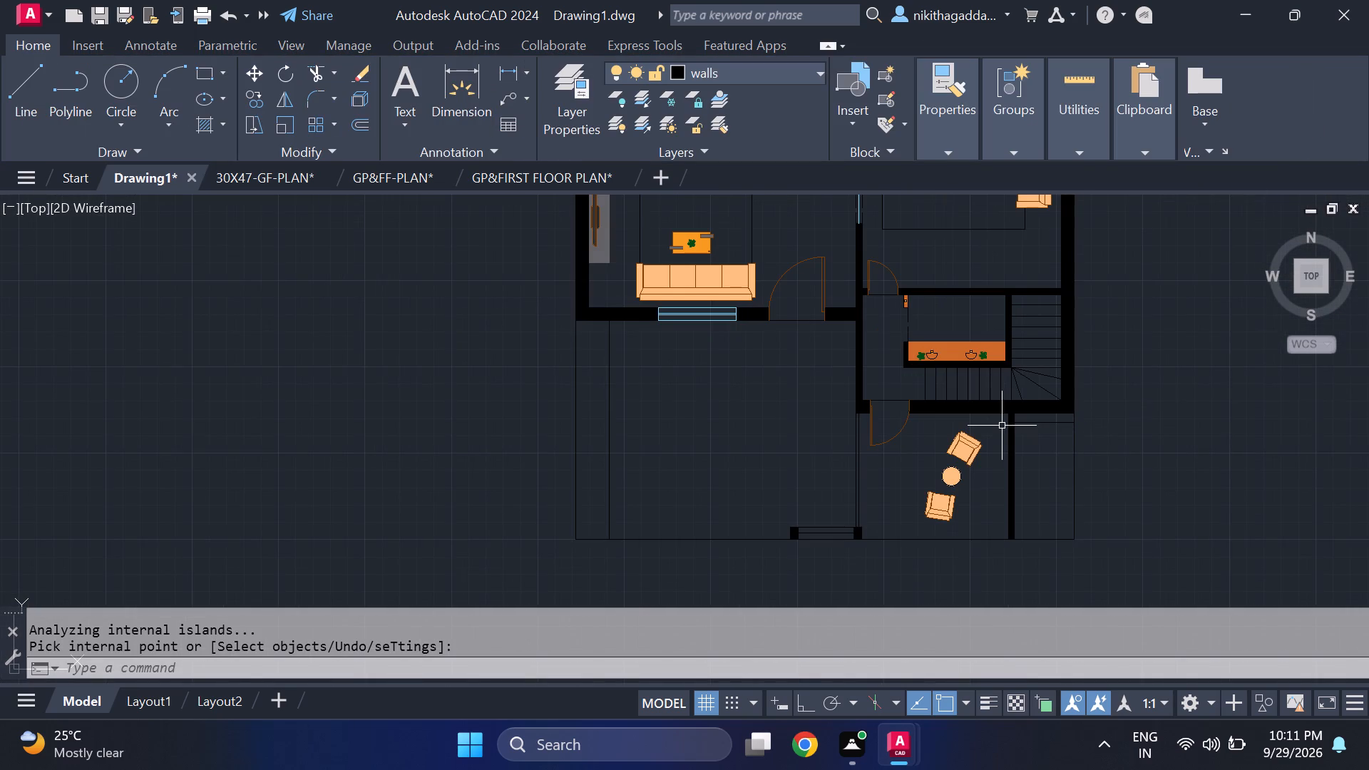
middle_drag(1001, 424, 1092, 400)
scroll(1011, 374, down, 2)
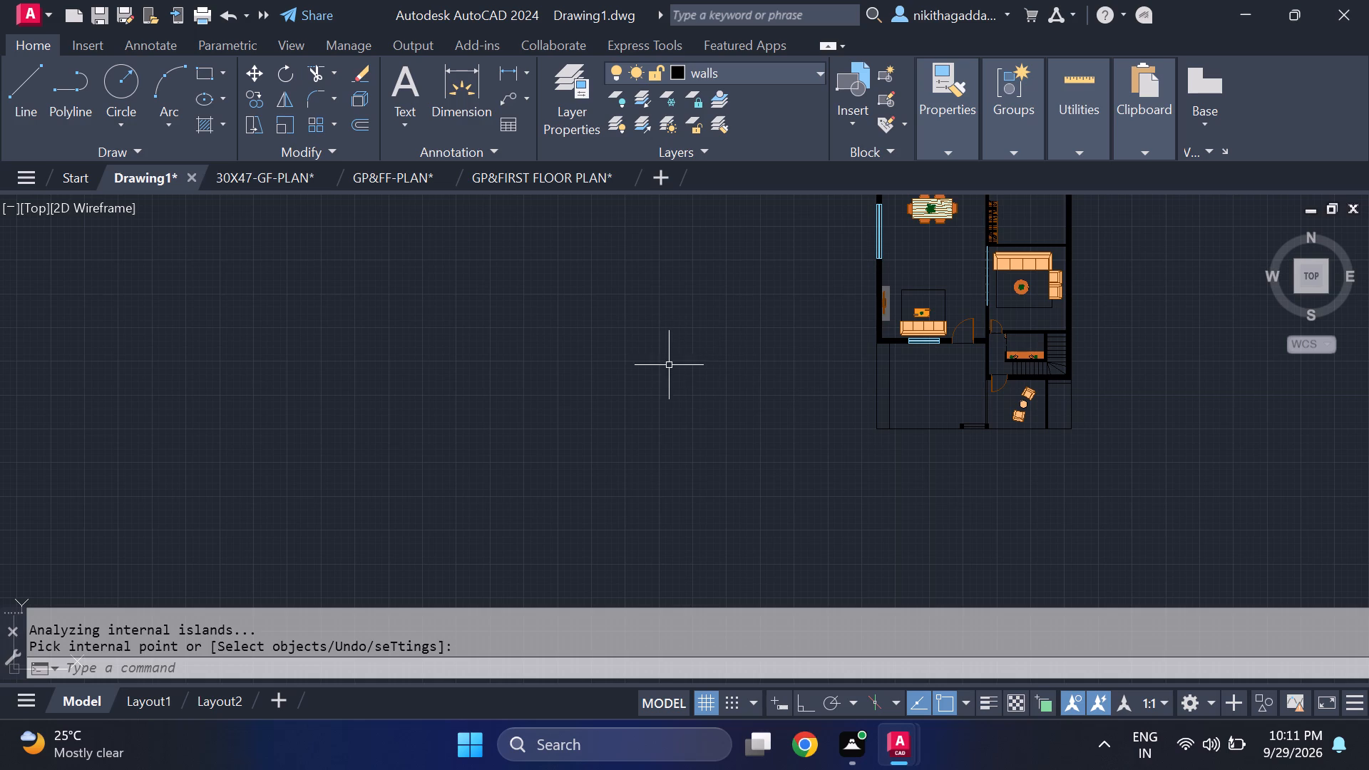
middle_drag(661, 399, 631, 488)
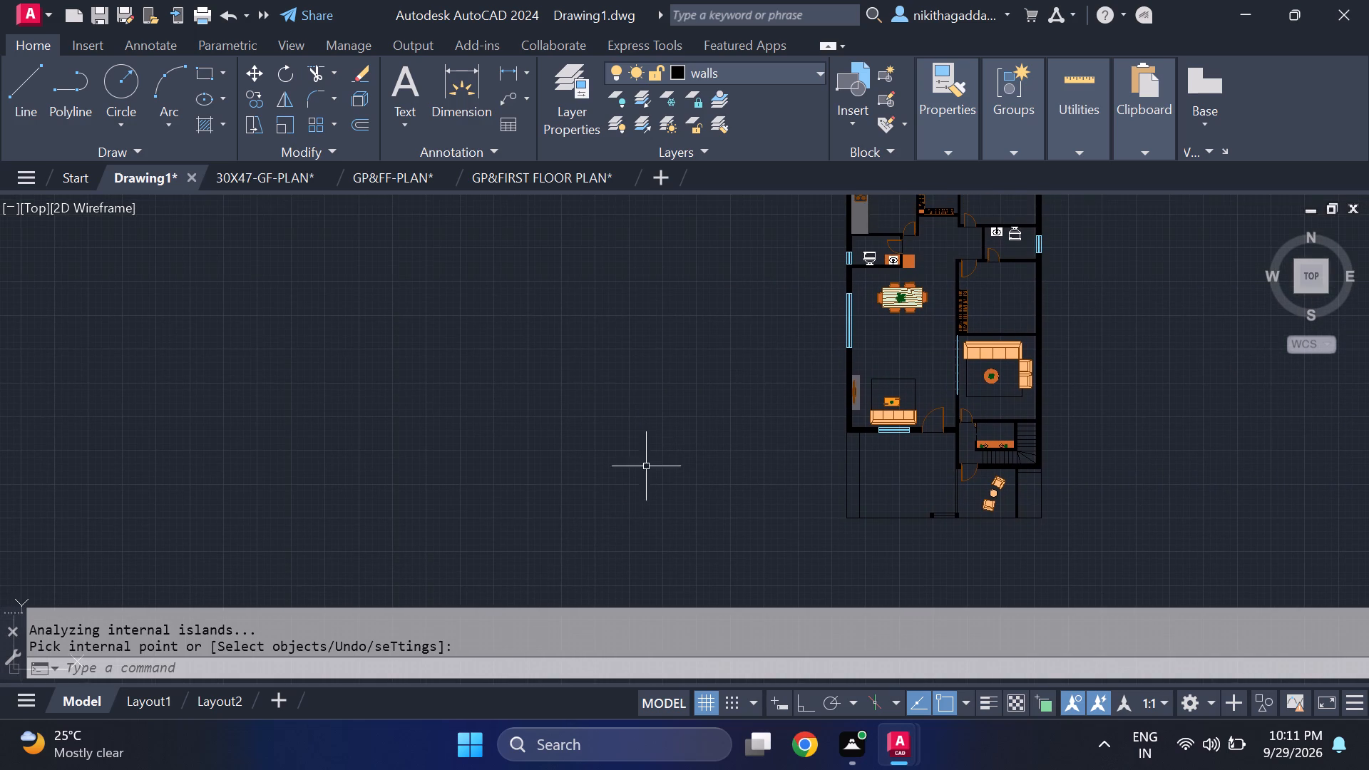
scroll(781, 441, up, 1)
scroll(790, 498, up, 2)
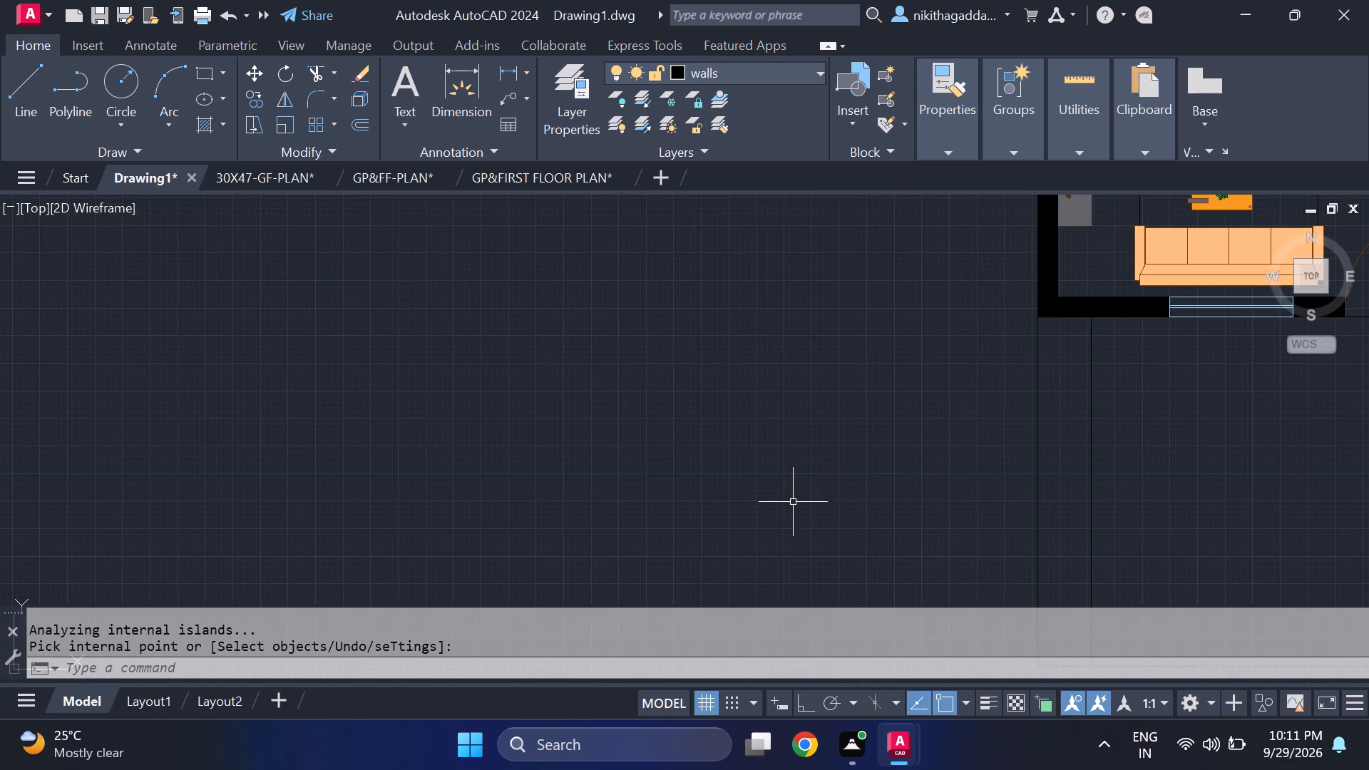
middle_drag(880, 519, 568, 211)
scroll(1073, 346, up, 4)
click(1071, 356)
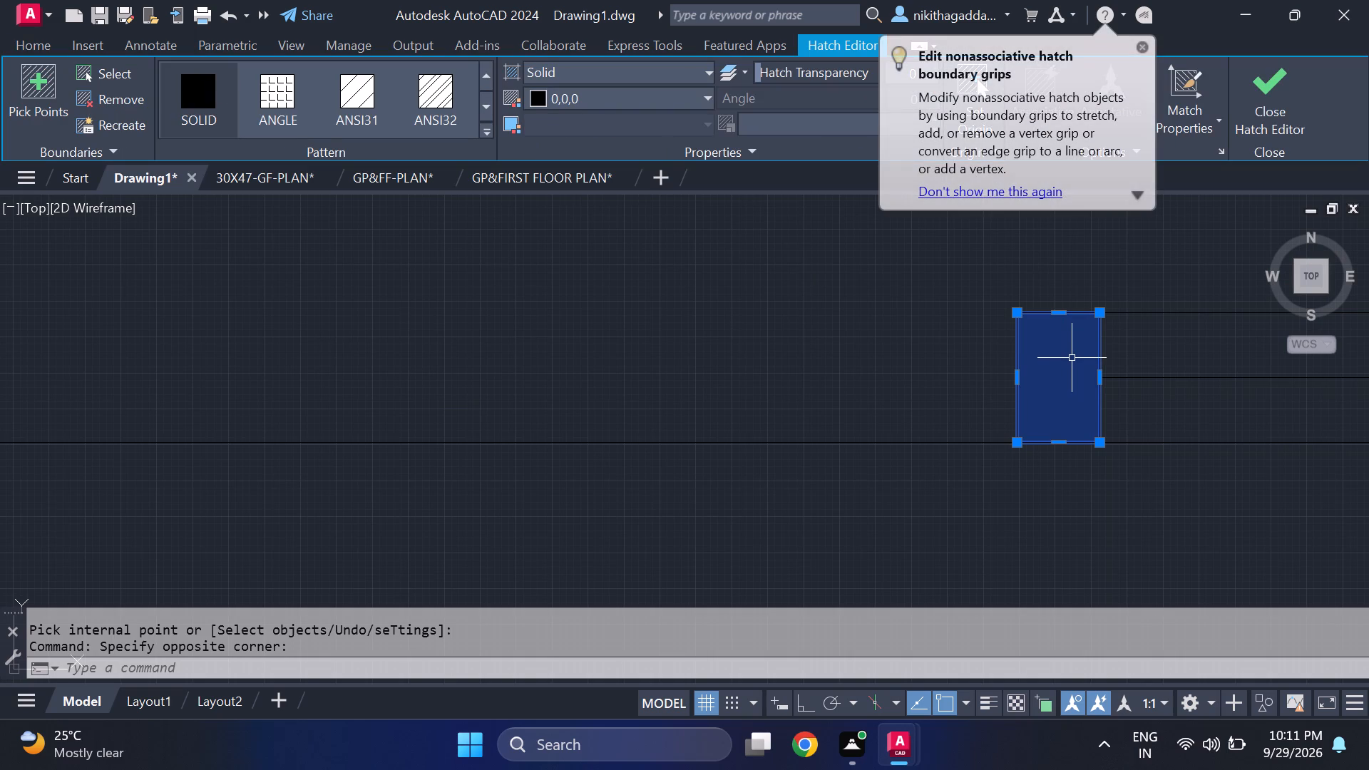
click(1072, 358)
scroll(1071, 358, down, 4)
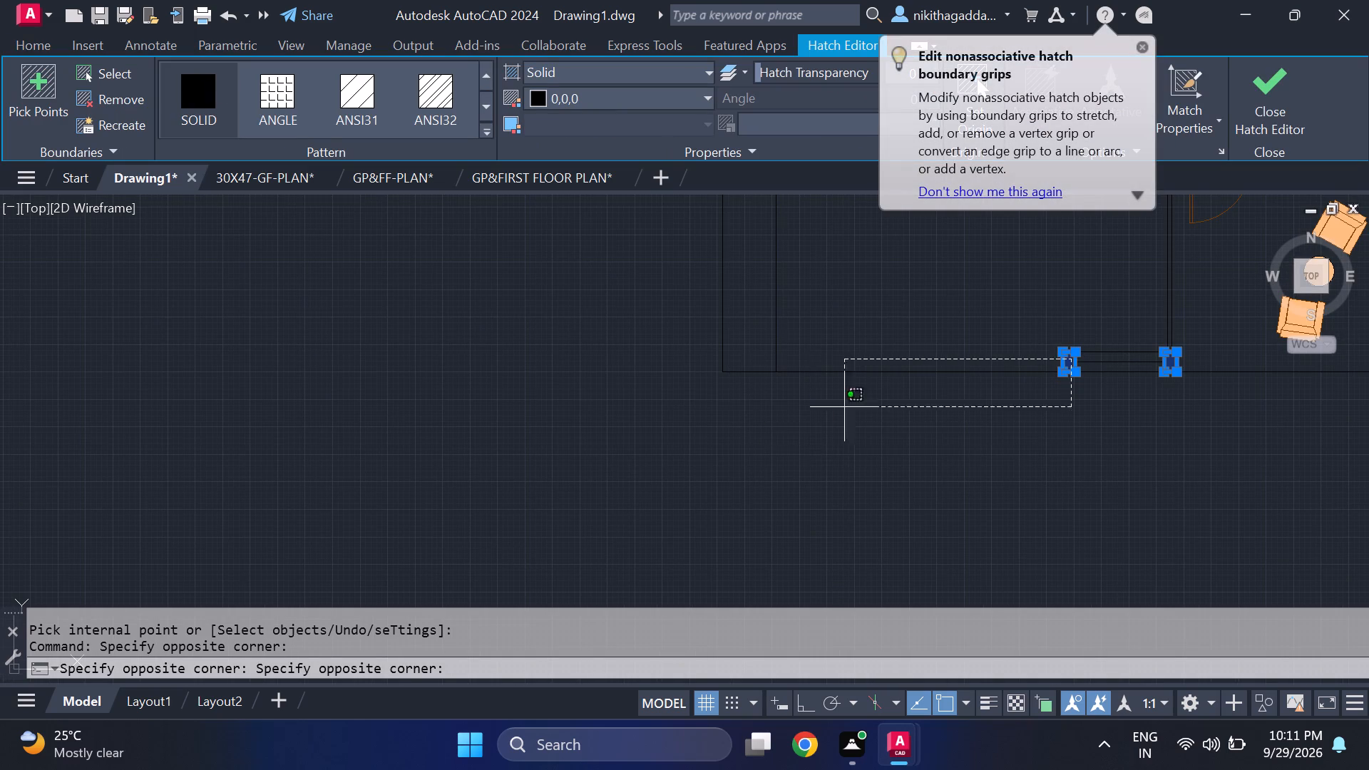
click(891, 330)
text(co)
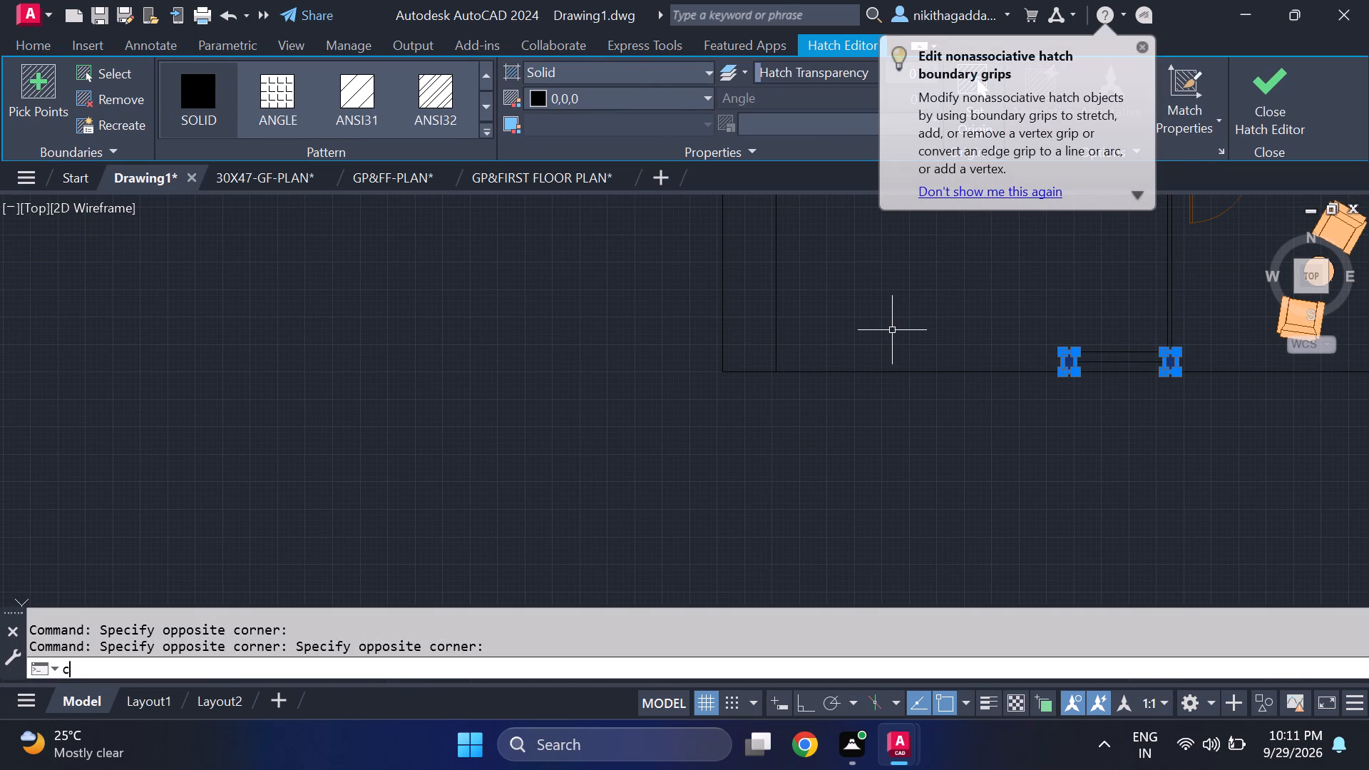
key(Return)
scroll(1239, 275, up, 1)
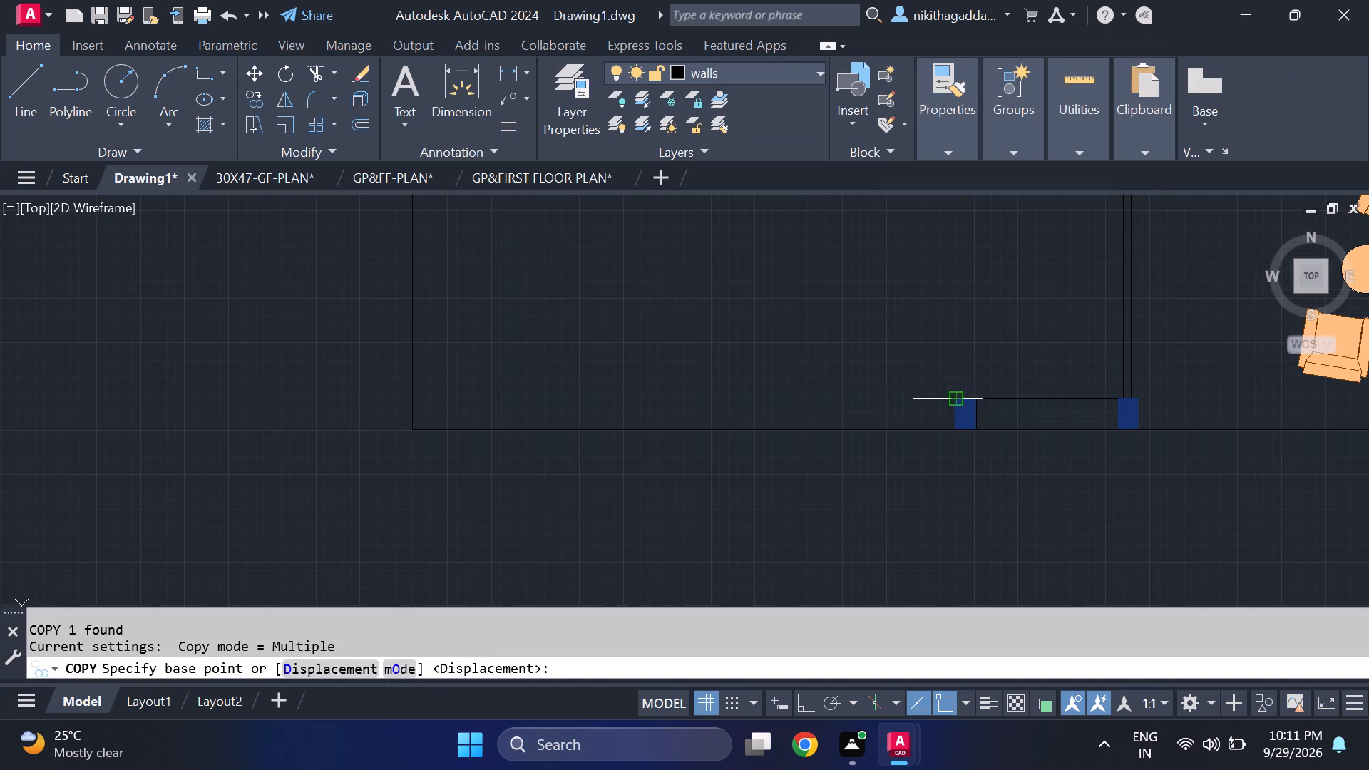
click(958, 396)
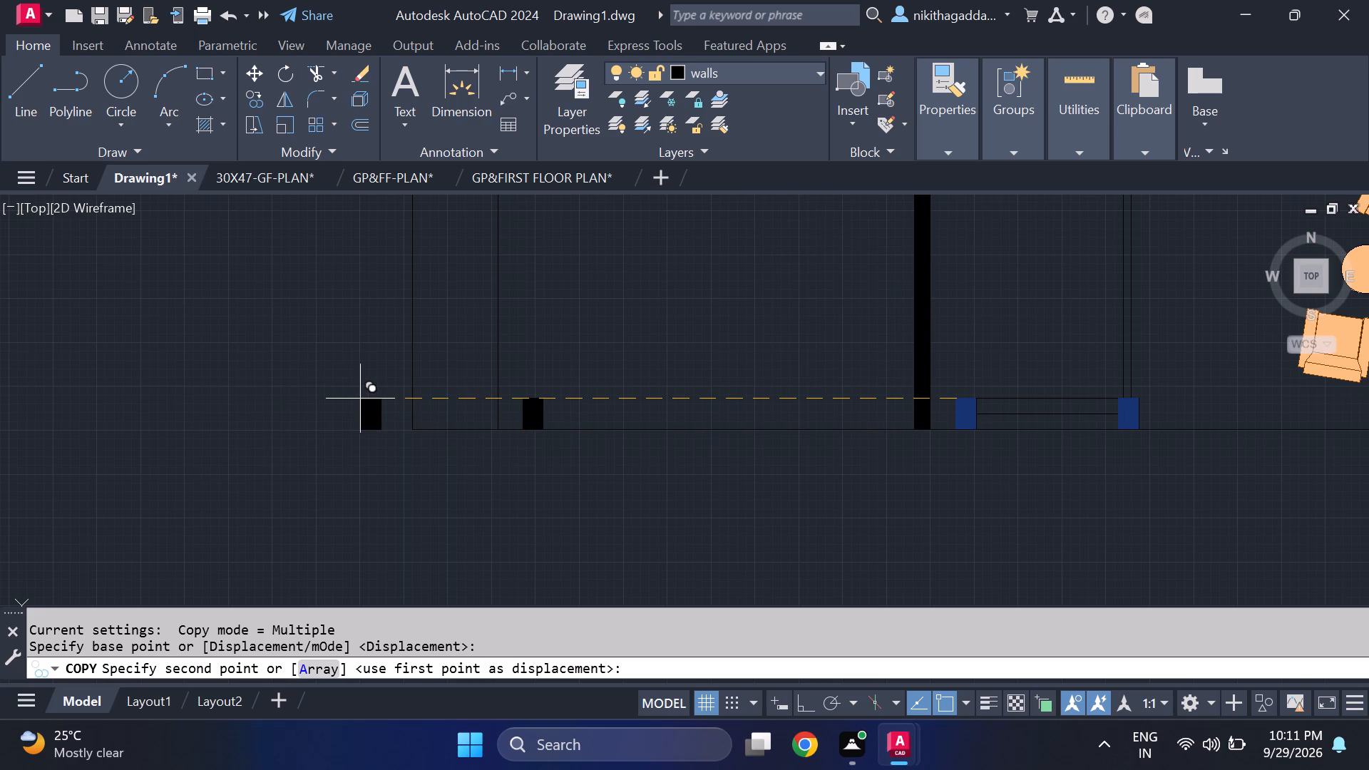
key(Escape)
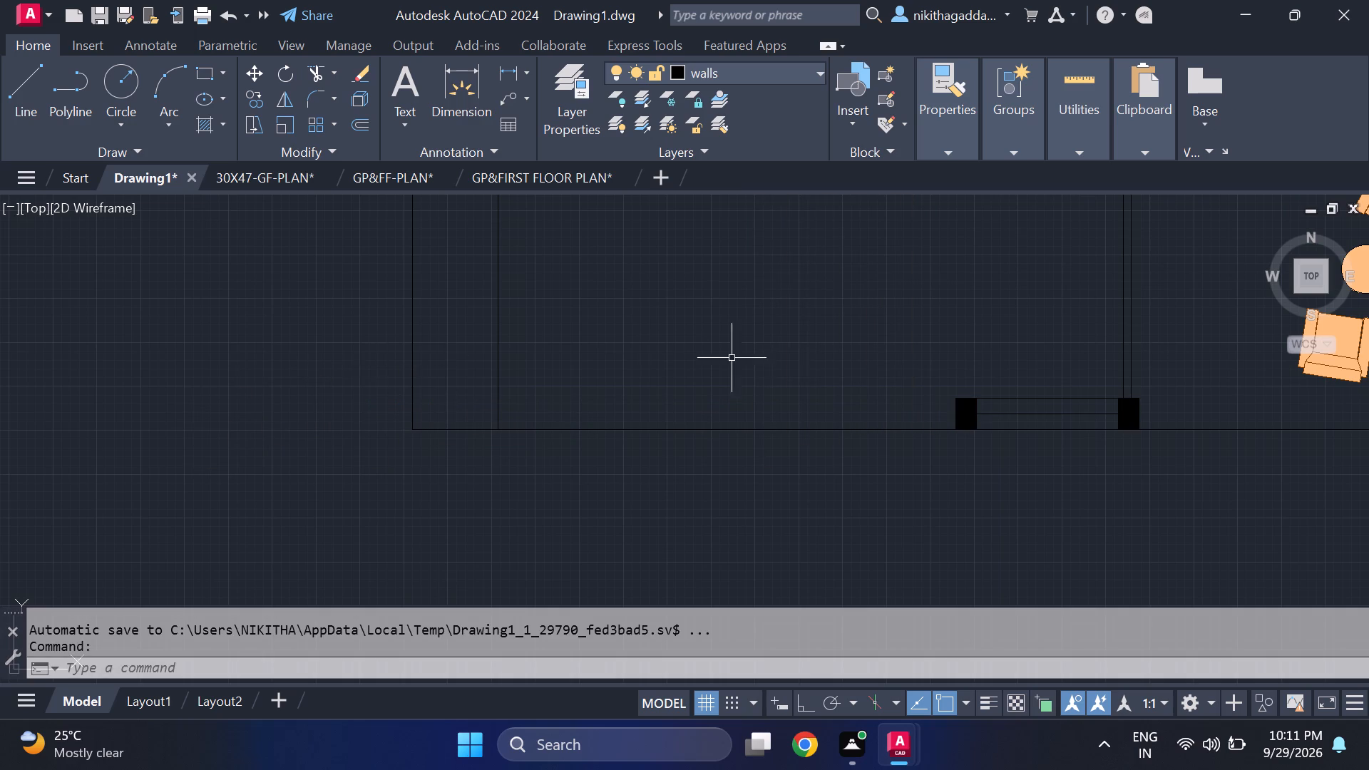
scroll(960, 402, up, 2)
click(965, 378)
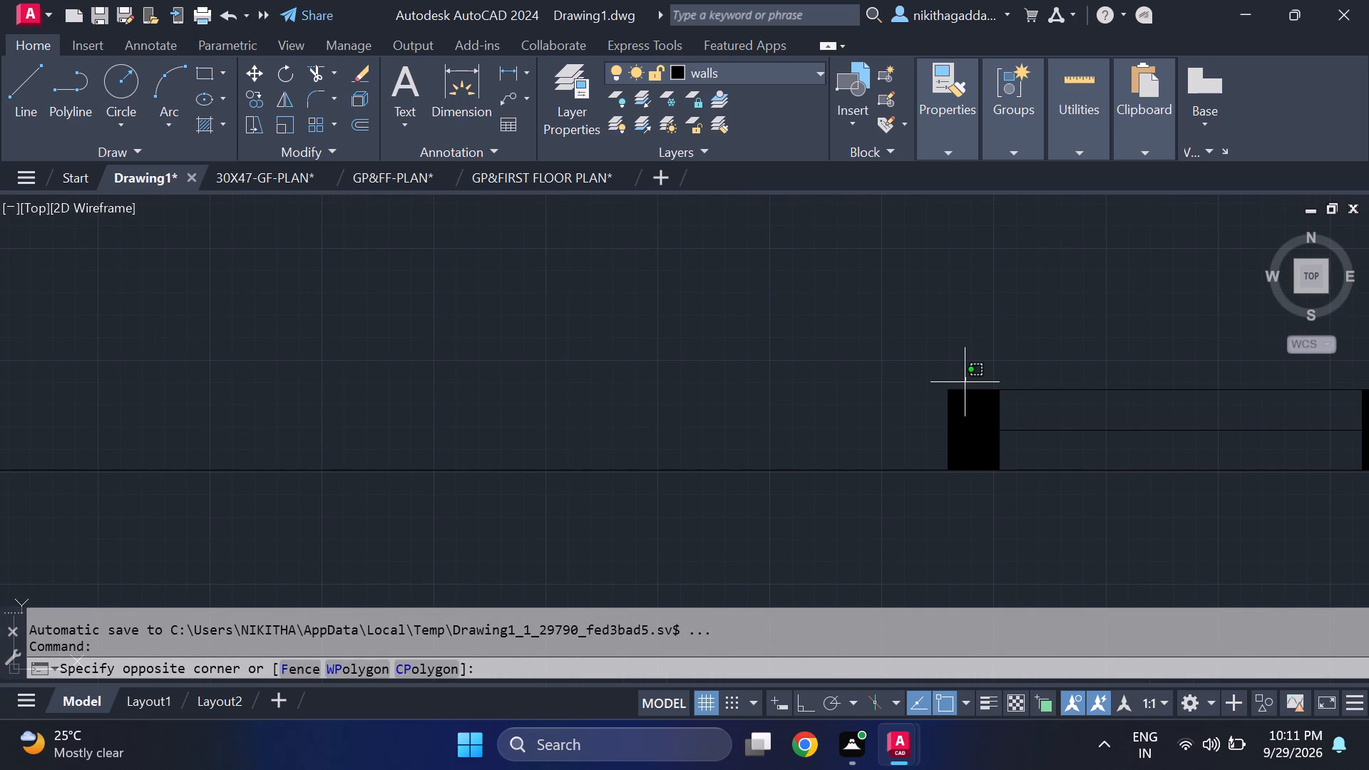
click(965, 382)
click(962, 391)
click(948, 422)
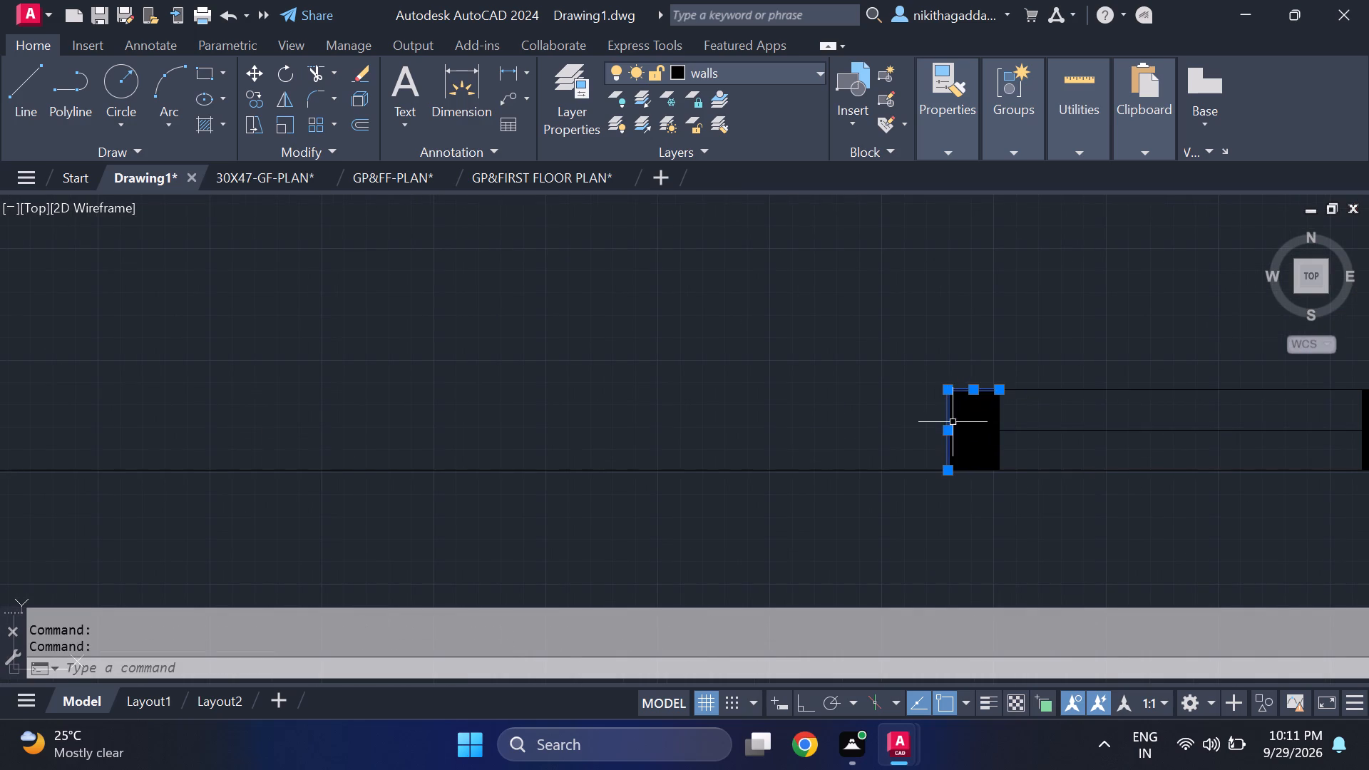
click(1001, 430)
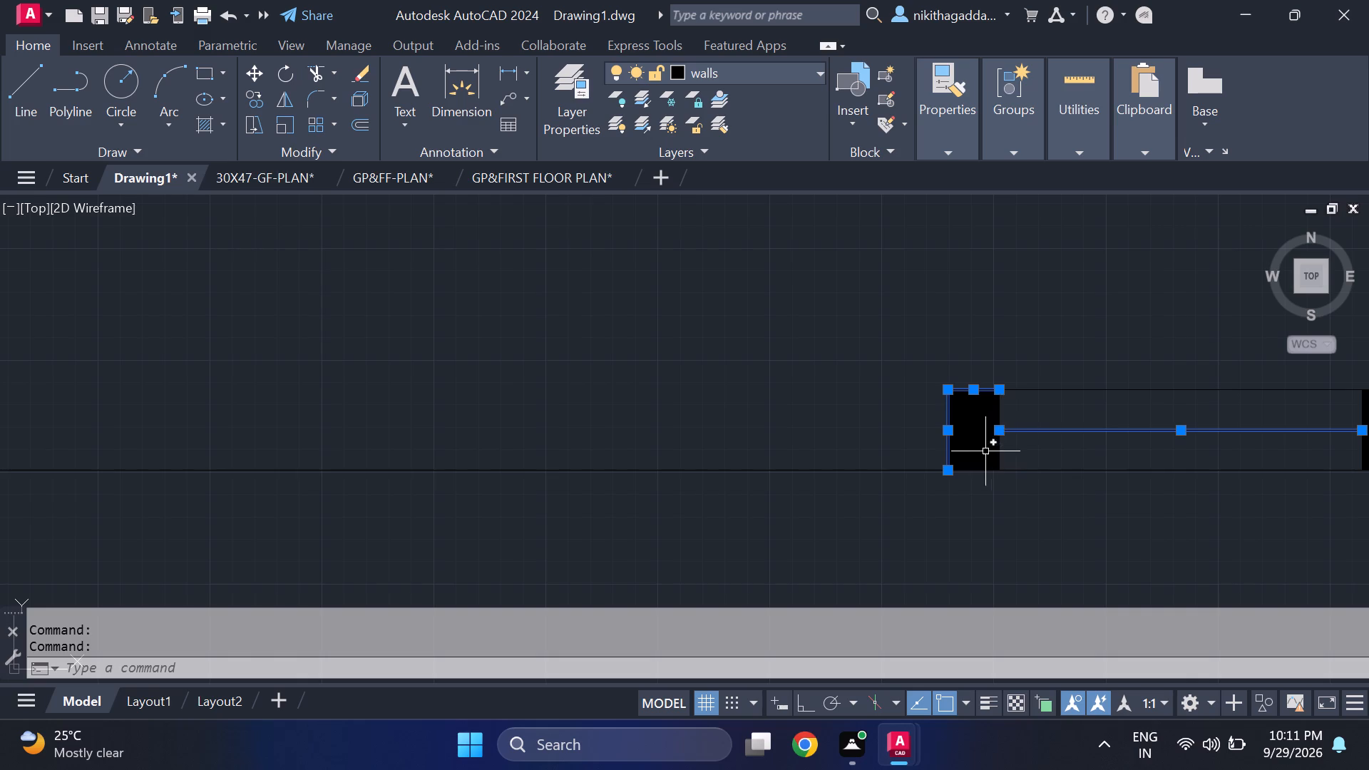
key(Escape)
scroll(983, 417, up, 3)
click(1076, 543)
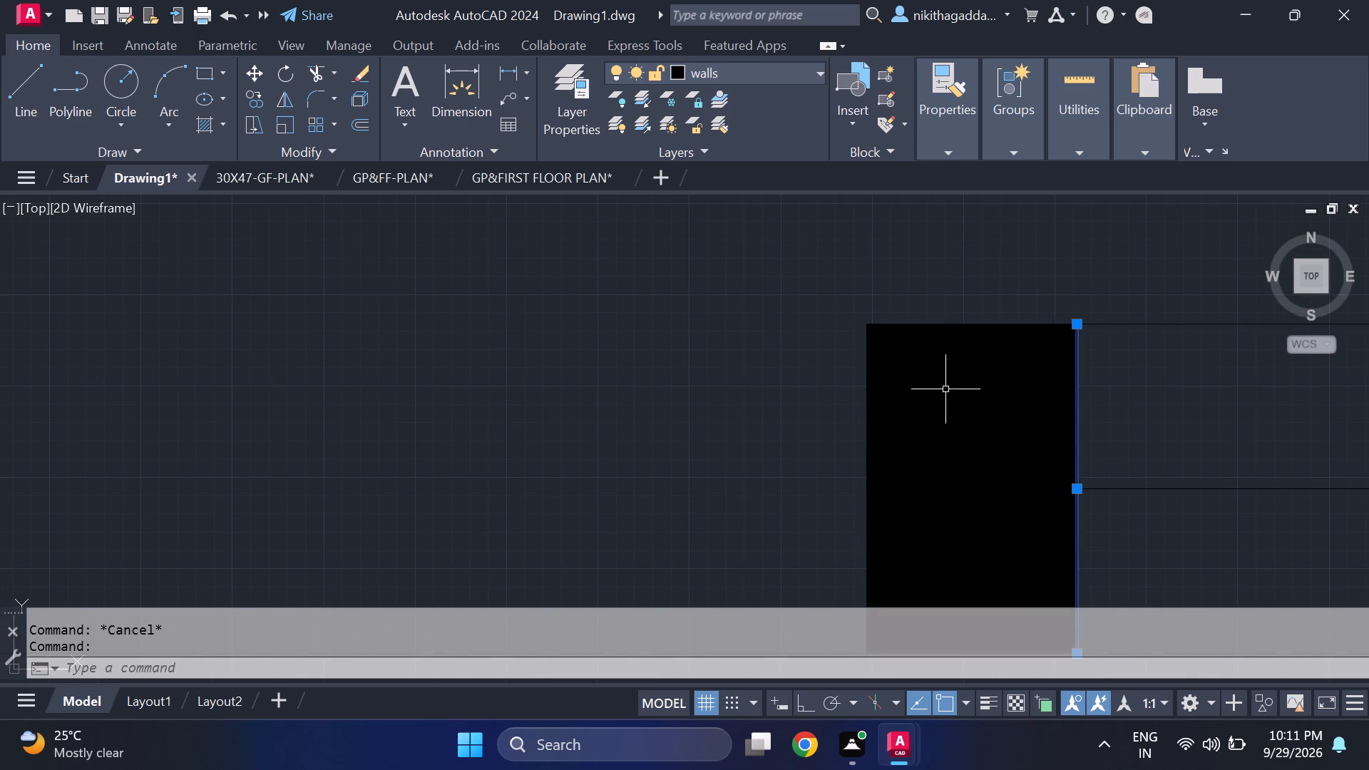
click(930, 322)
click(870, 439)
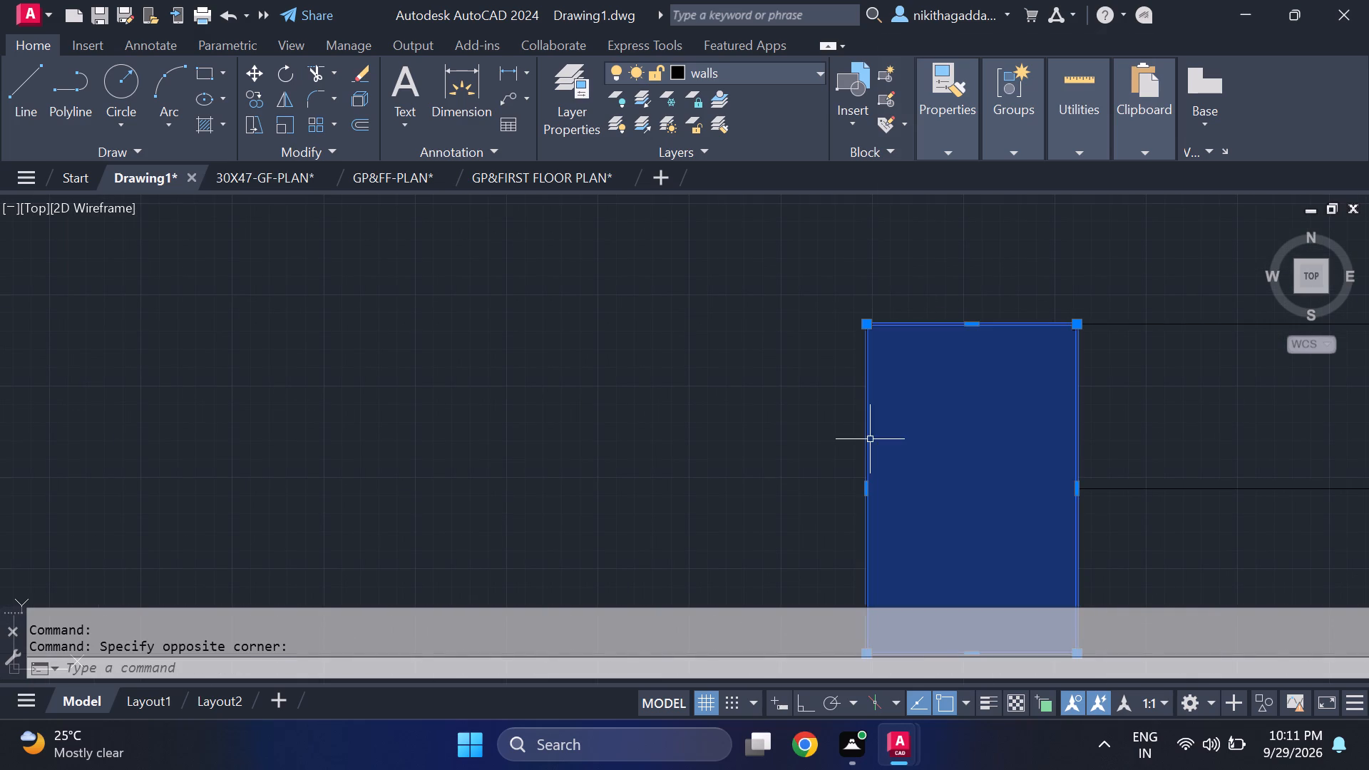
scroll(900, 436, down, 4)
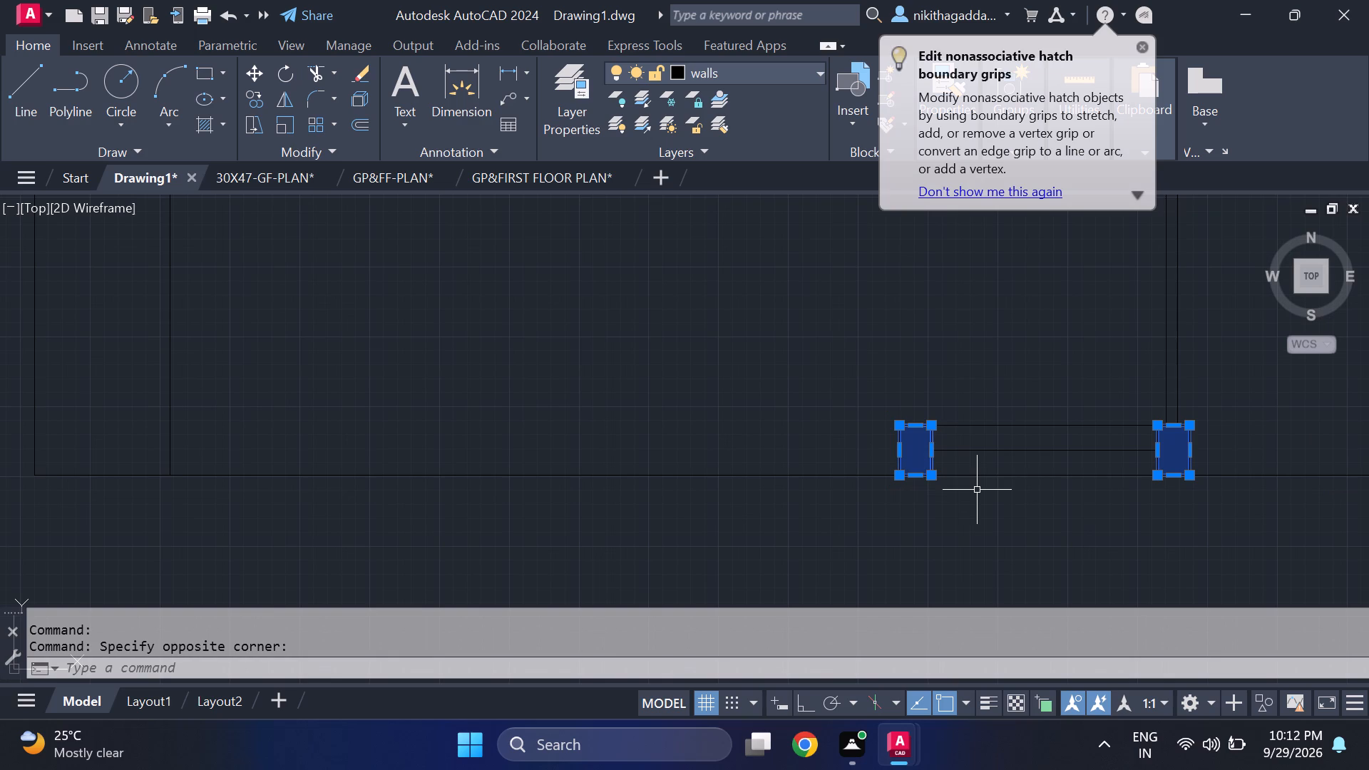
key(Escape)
Copy the west gate pillar's four outline lines, including the boundary line, to the plot's southwest corner.
scroll(915, 426, up, 2)
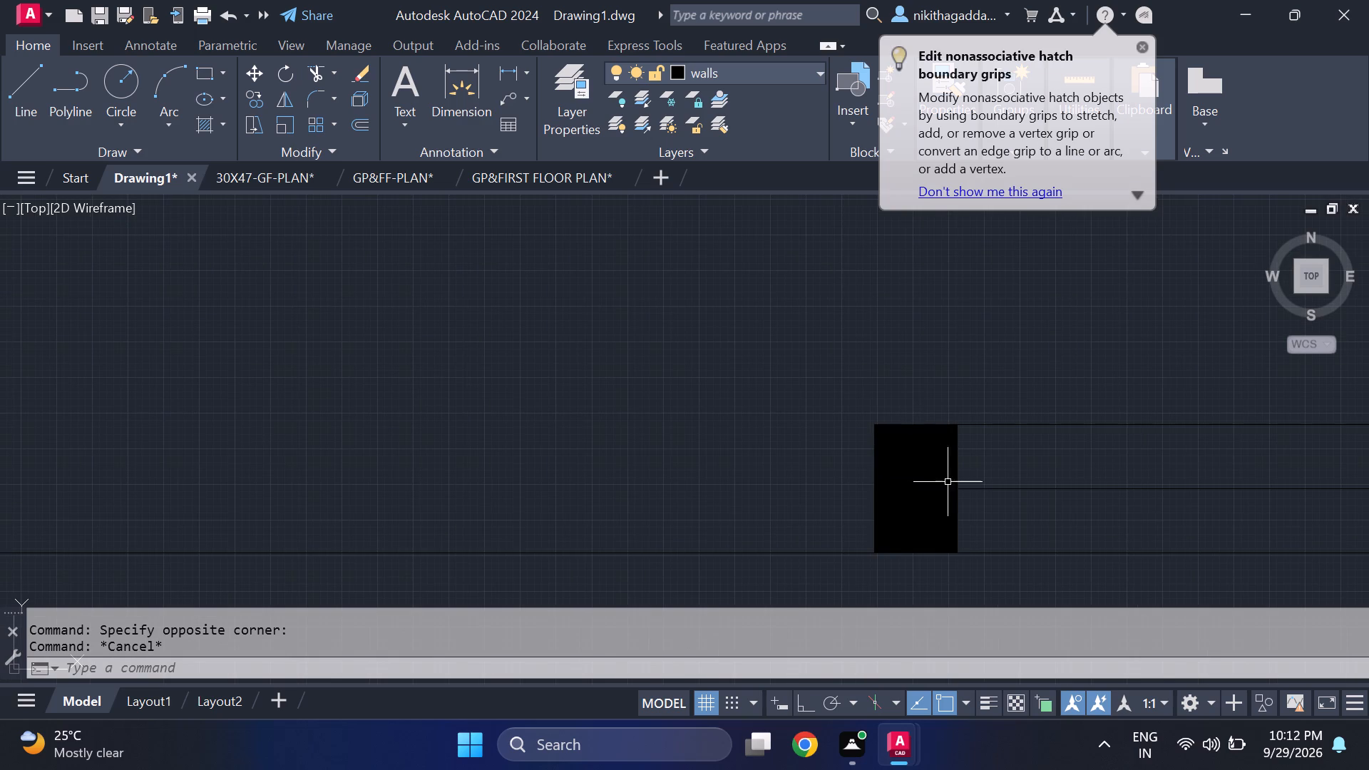
click(958, 478)
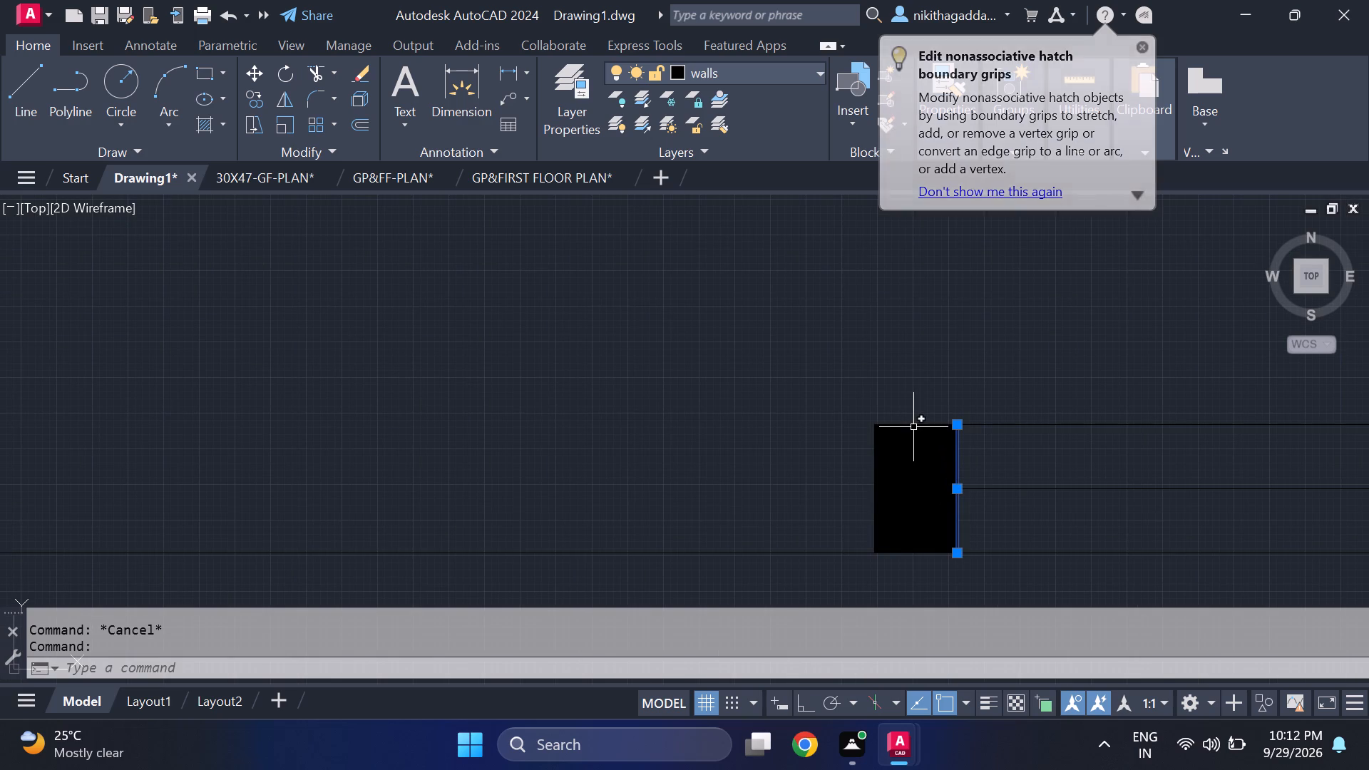
click(913, 424)
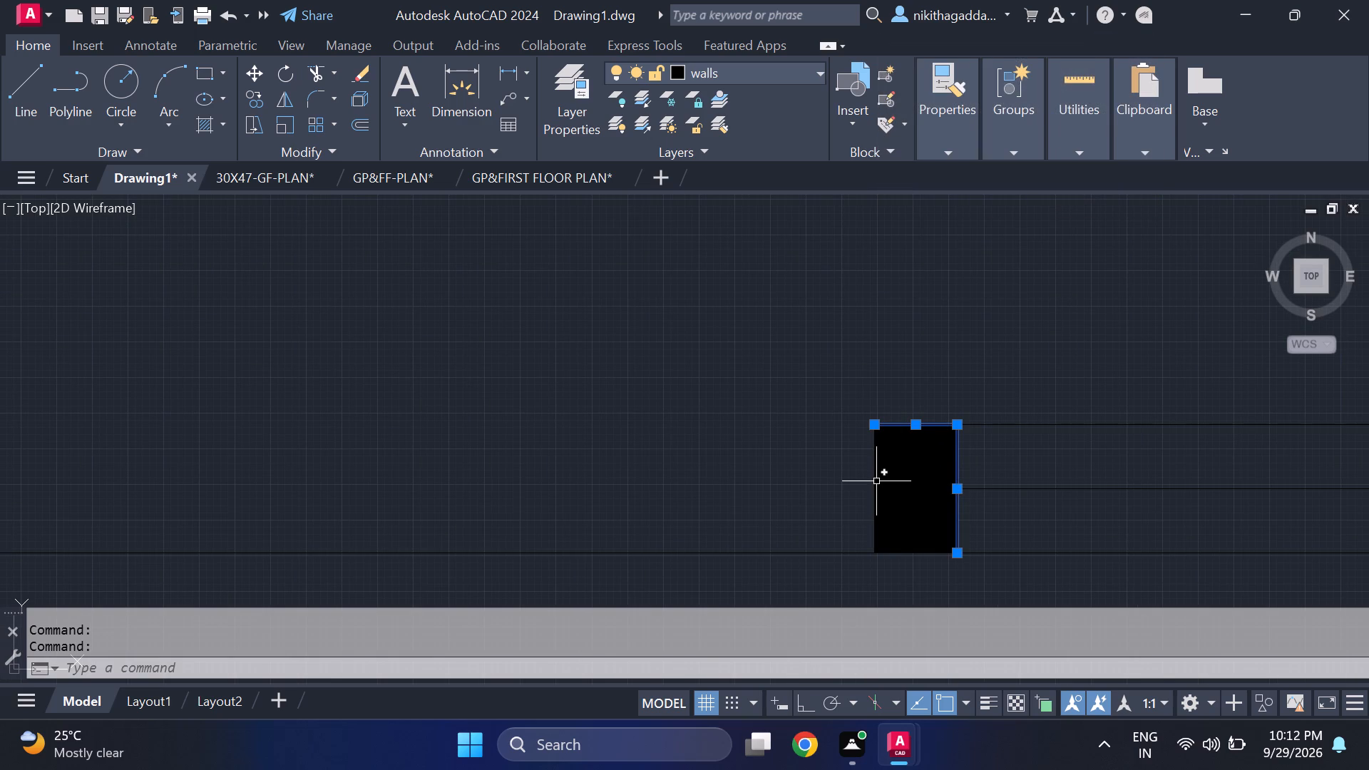
click(876, 481)
click(923, 553)
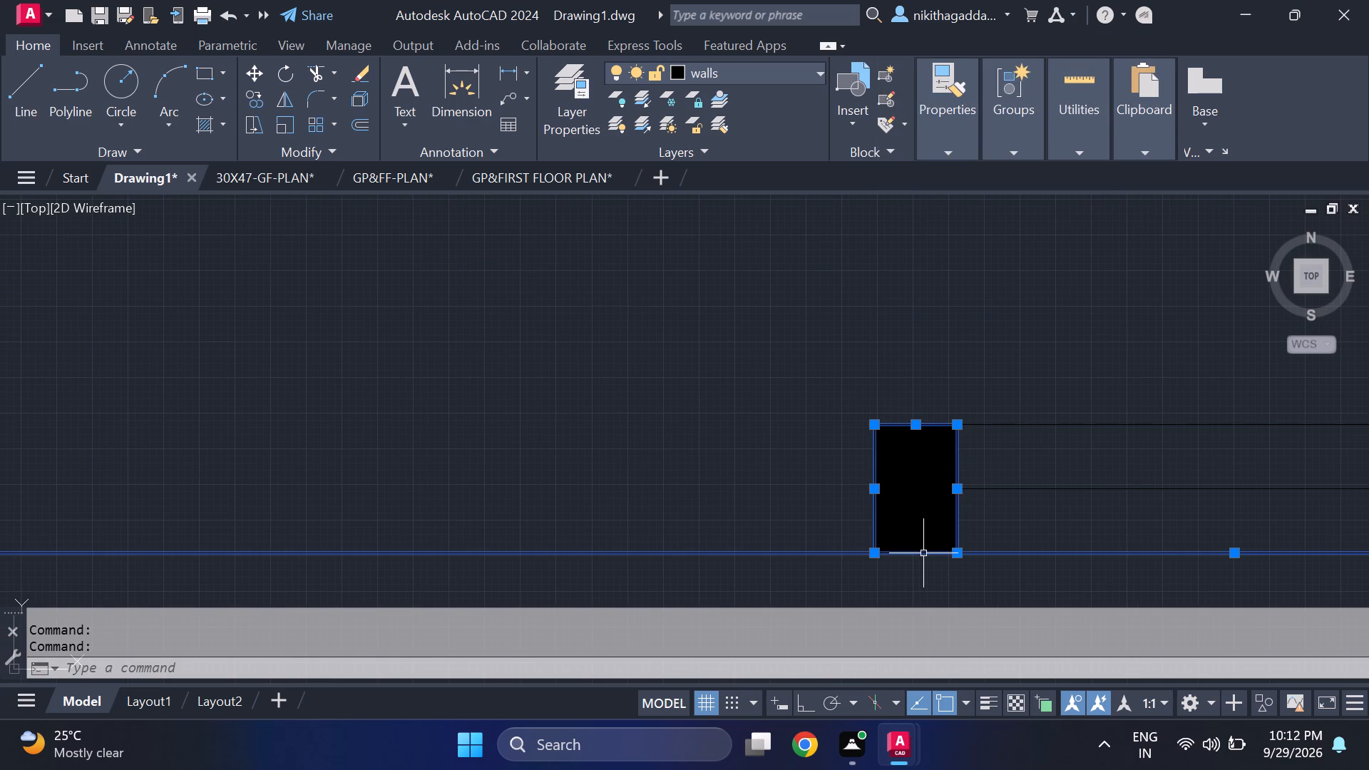
scroll(923, 553, down, 4)
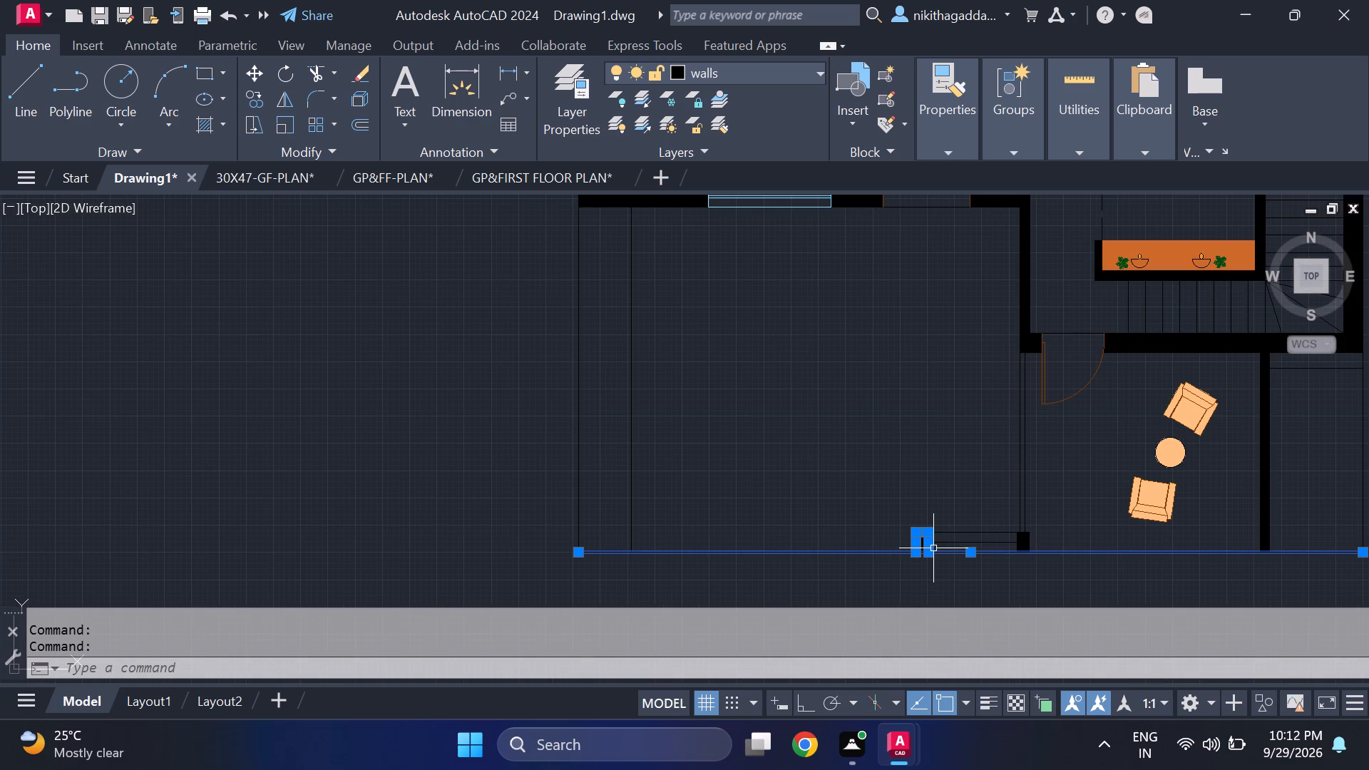
text(co)
key(Return)
scroll(935, 550, up, 2)
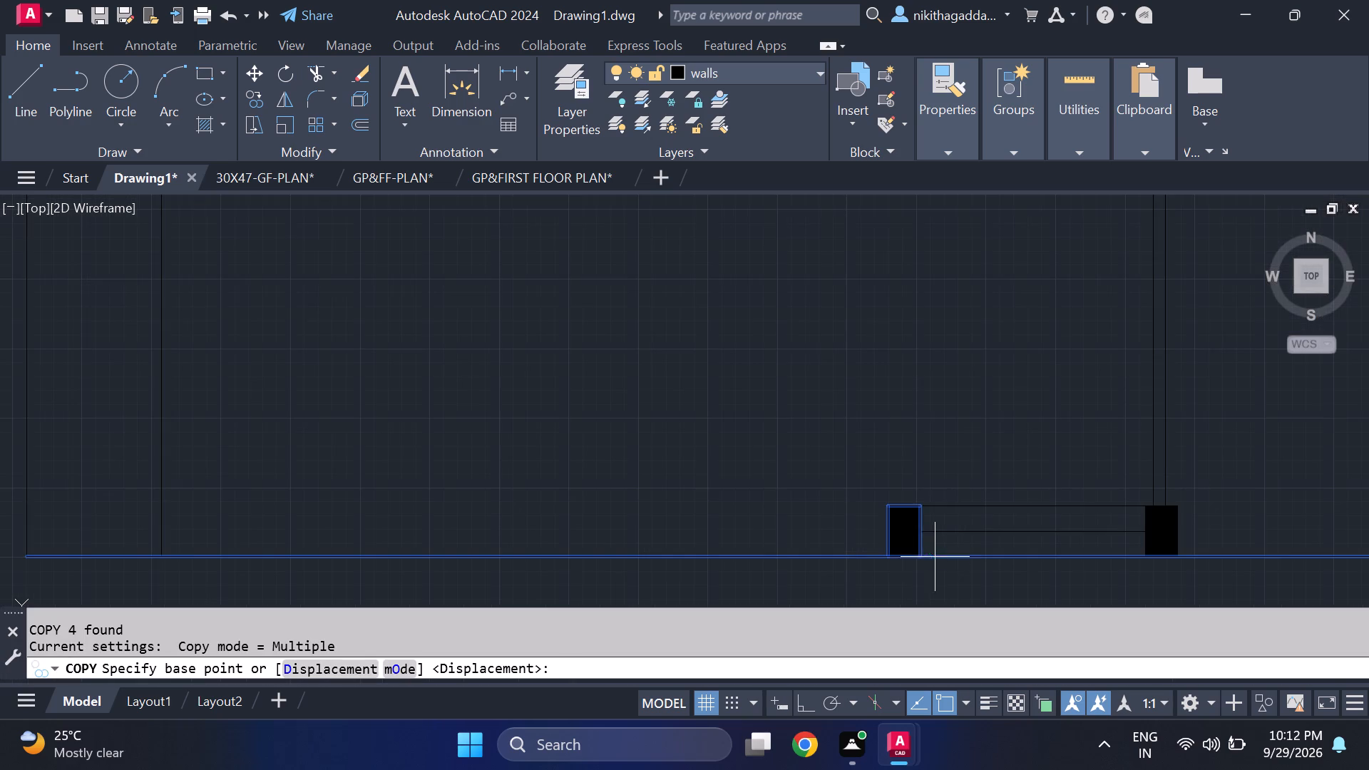
click(924, 561)
middle_drag(307, 446, 602, 445)
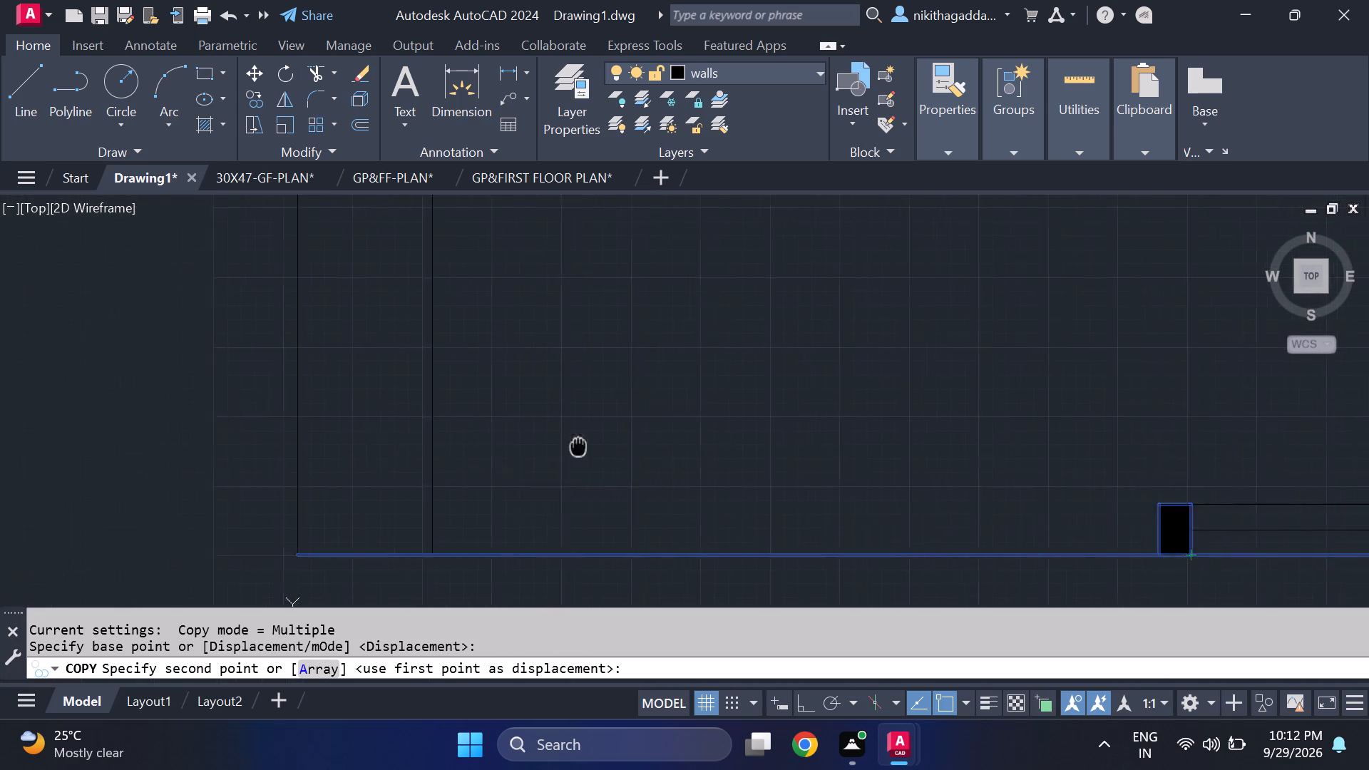
middle_drag(602, 445, 824, 401)
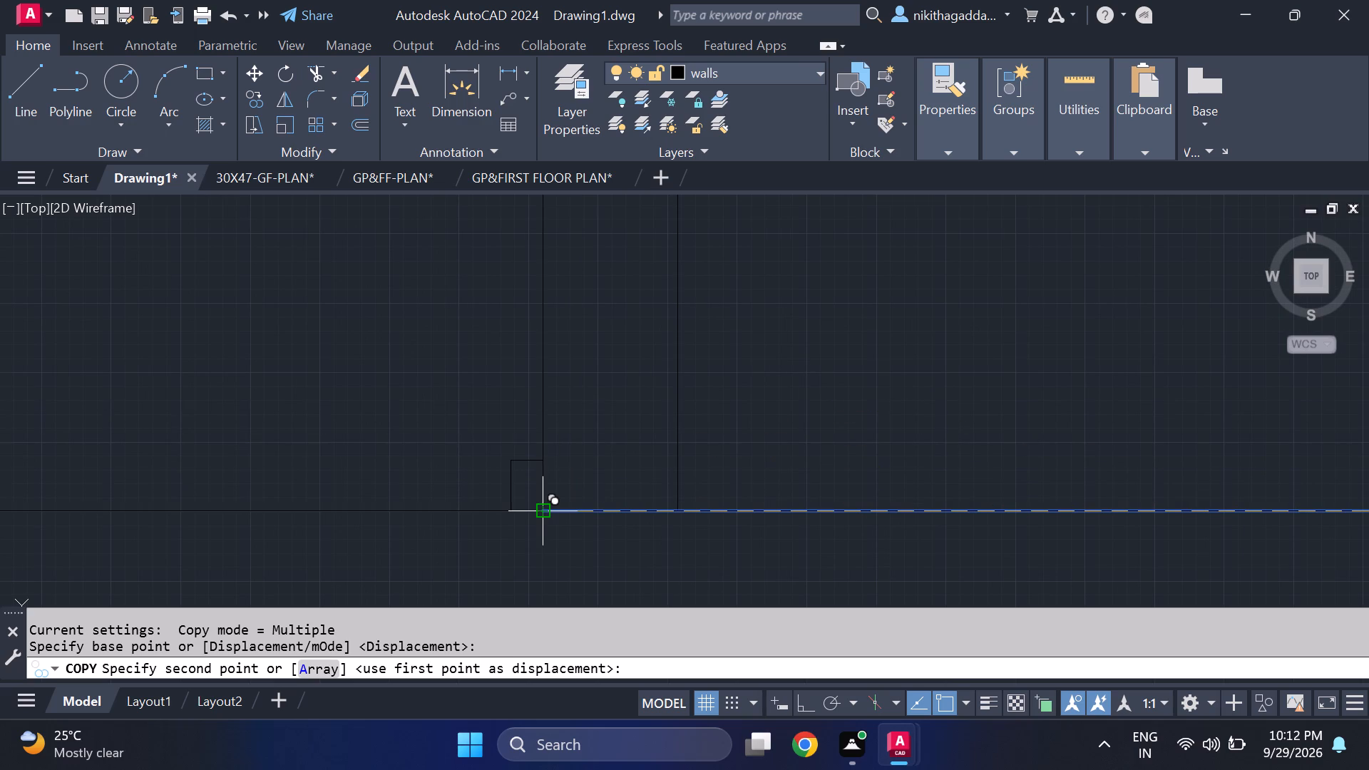
scroll(548, 515, down, 4)
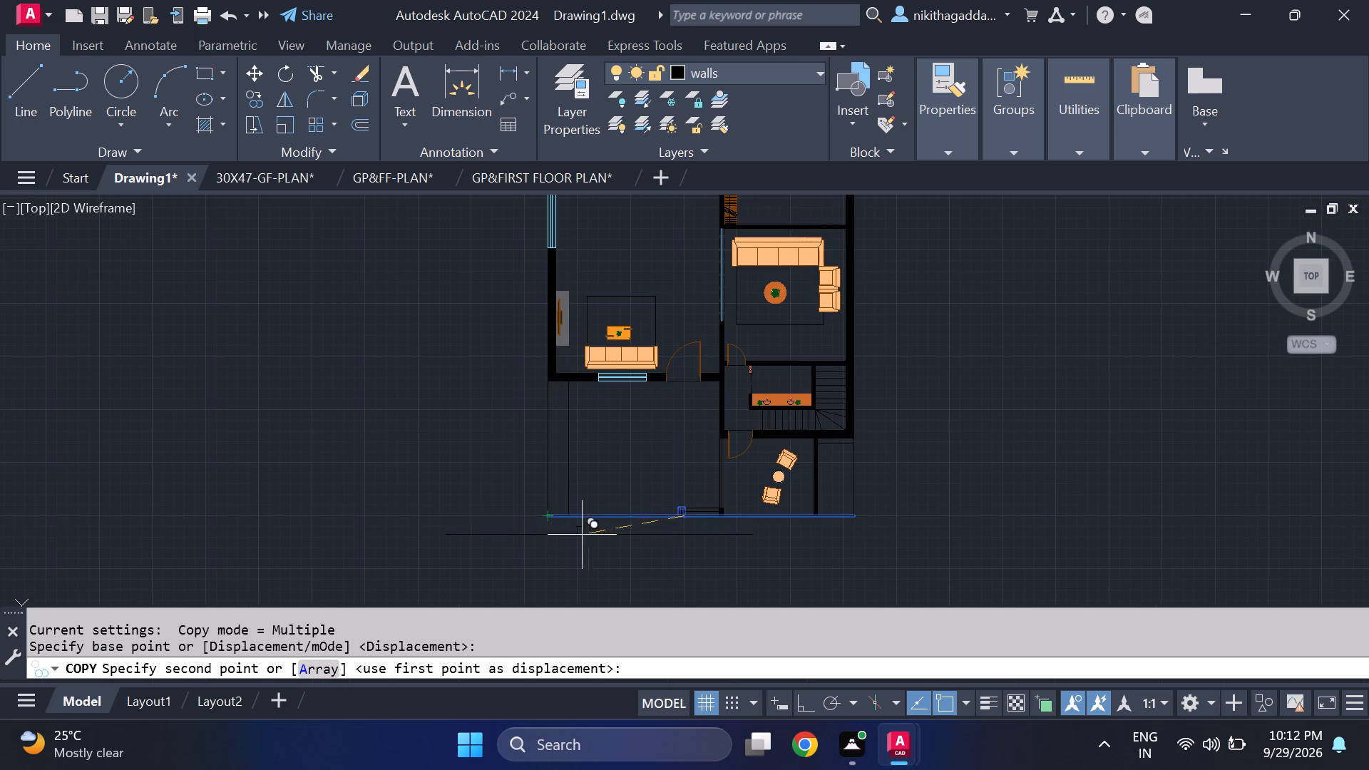
scroll(581, 521, up, 2)
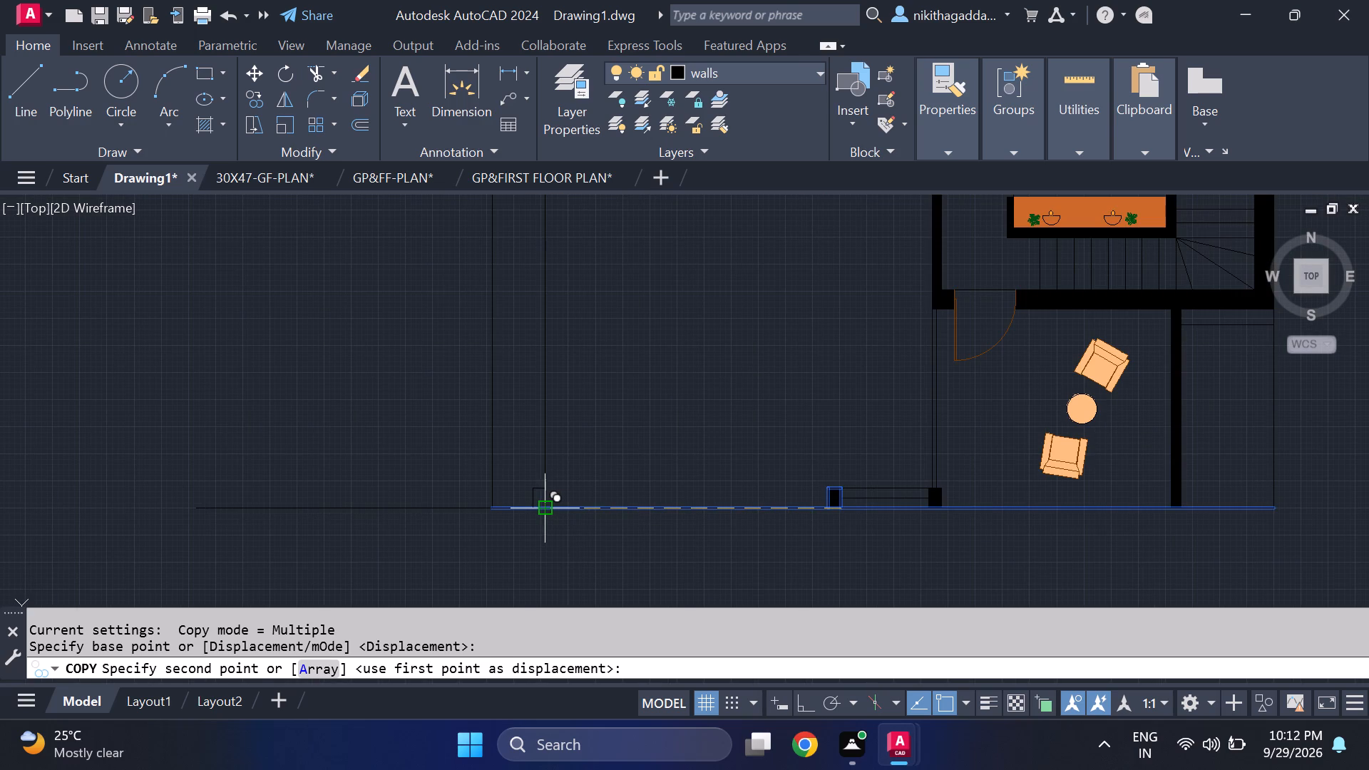
scroll(533, 502, up, 2)
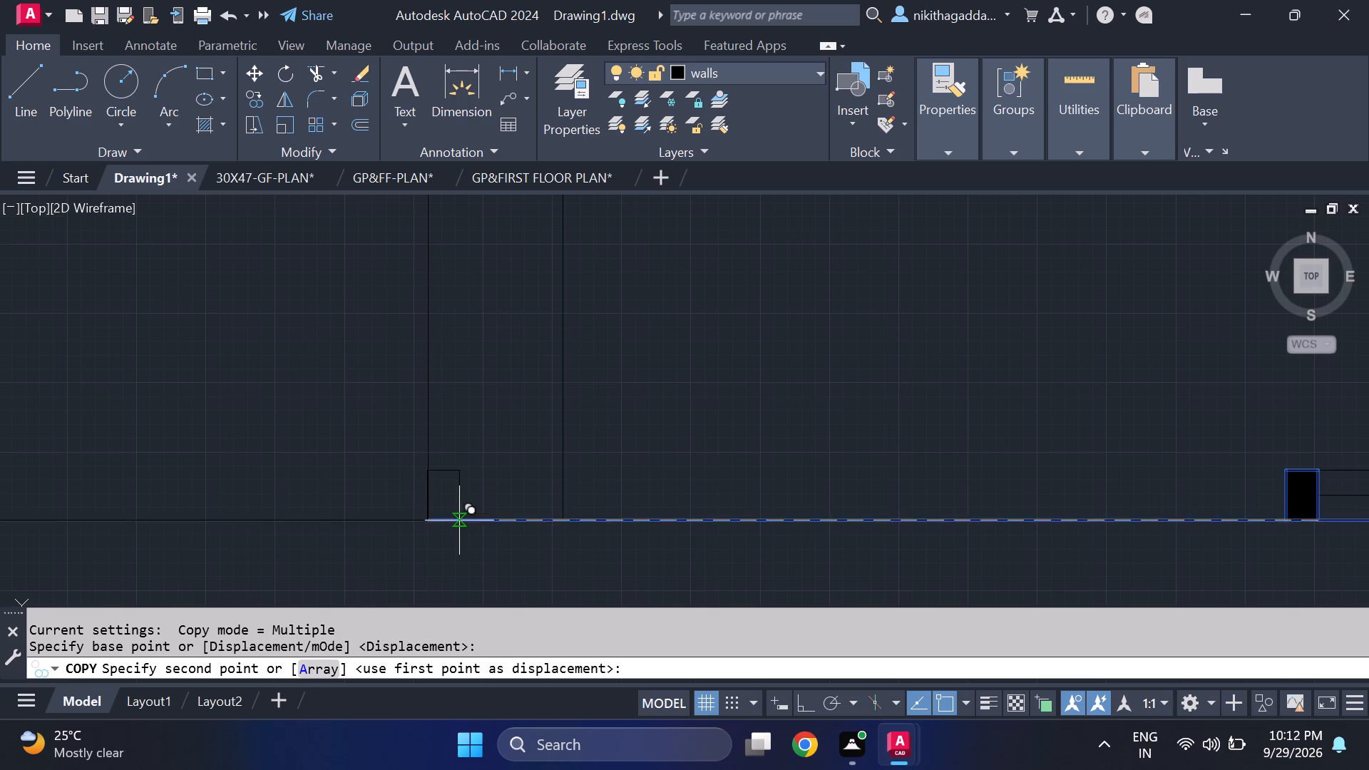
scroll(459, 520, up, 3)
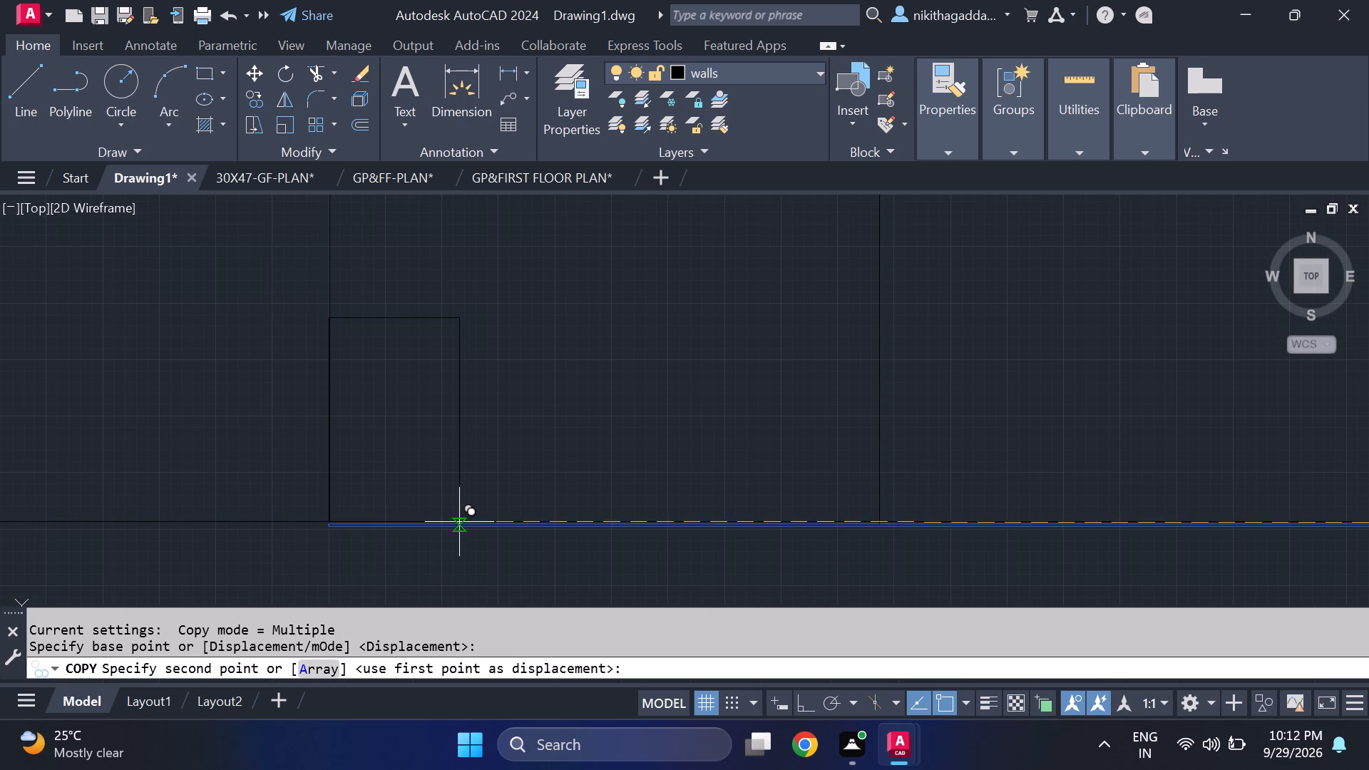
scroll(459, 522, up, 2)
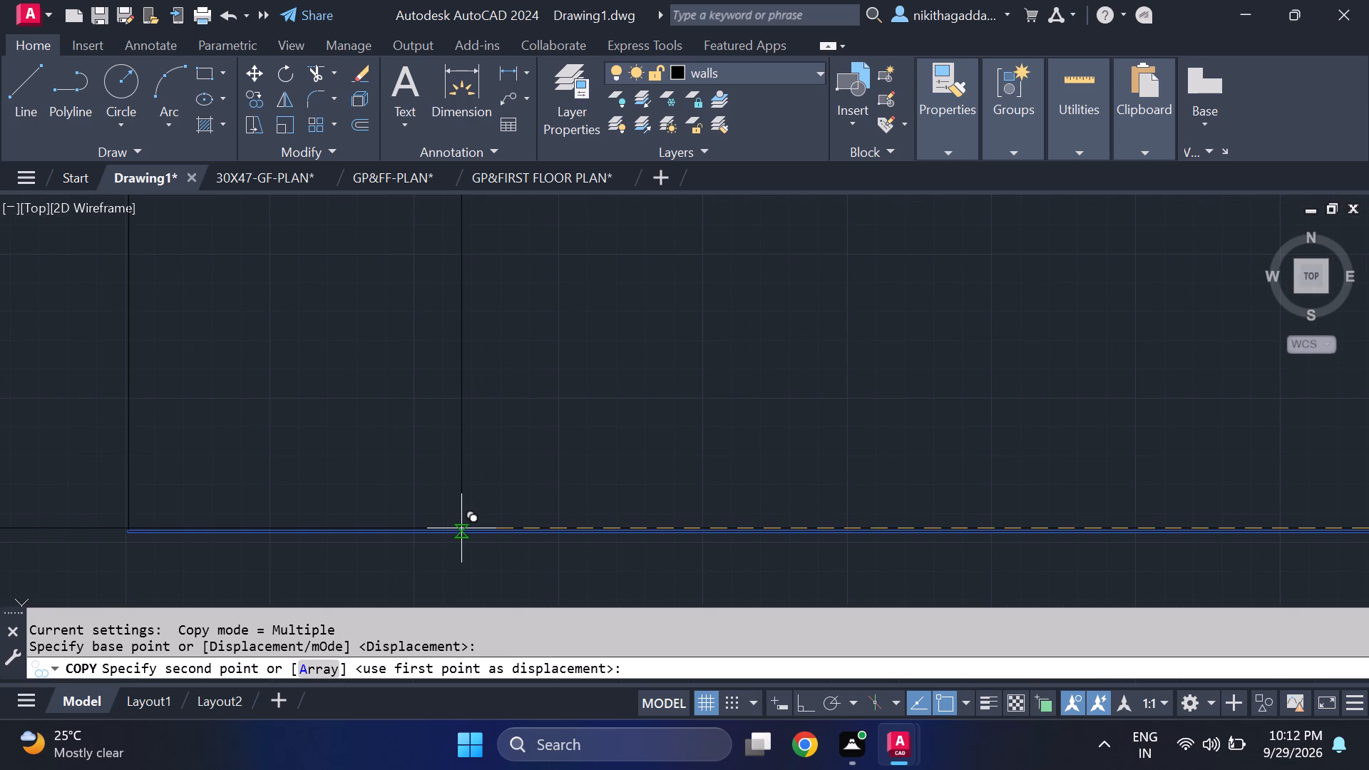
click(461, 528)
scroll(640, 479, down, 3)
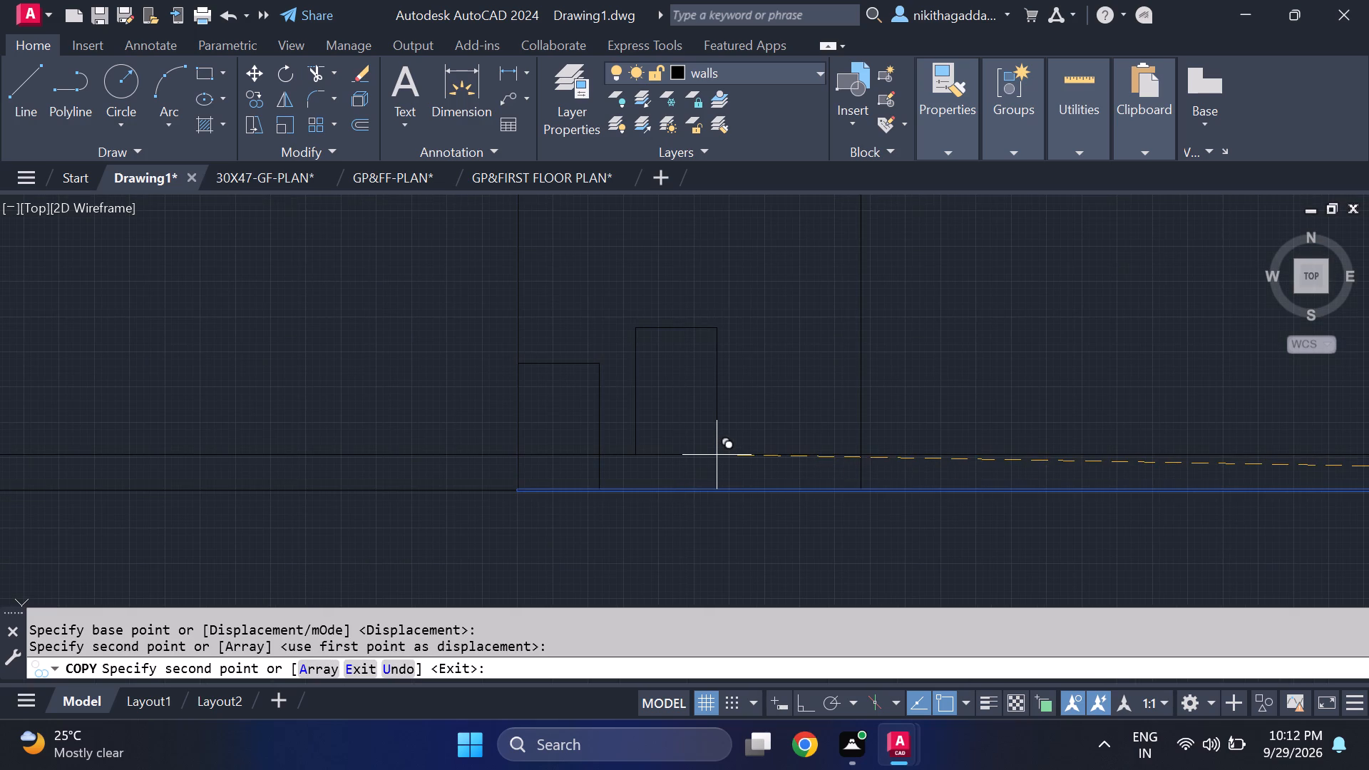
key(Escape)
Delete the copied south boundary line that extends west beyond the plot.
scroll(699, 447, down, 6)
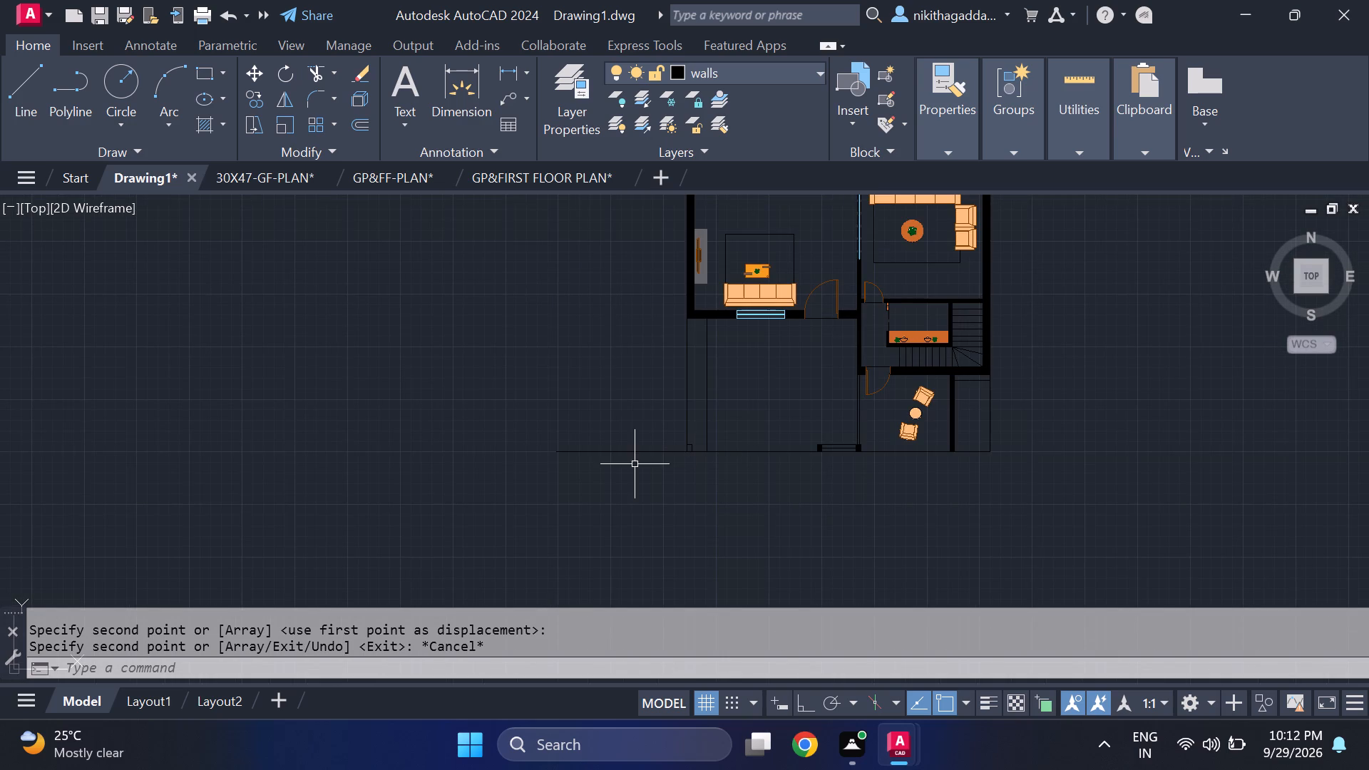
click(628, 453)
key(Delete)
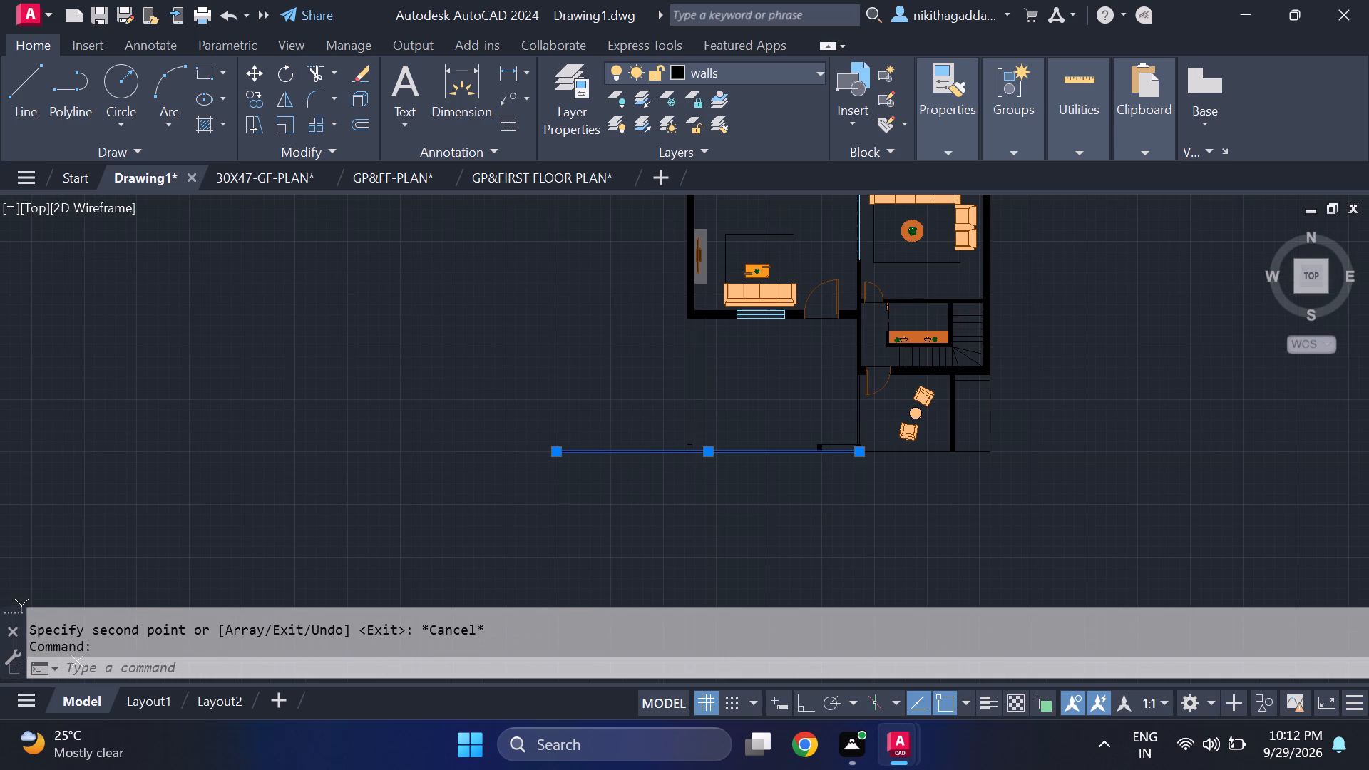
Hatch the southwest corner pillar with Solid in colour 0,0,0.
scroll(670, 431, up, 2)
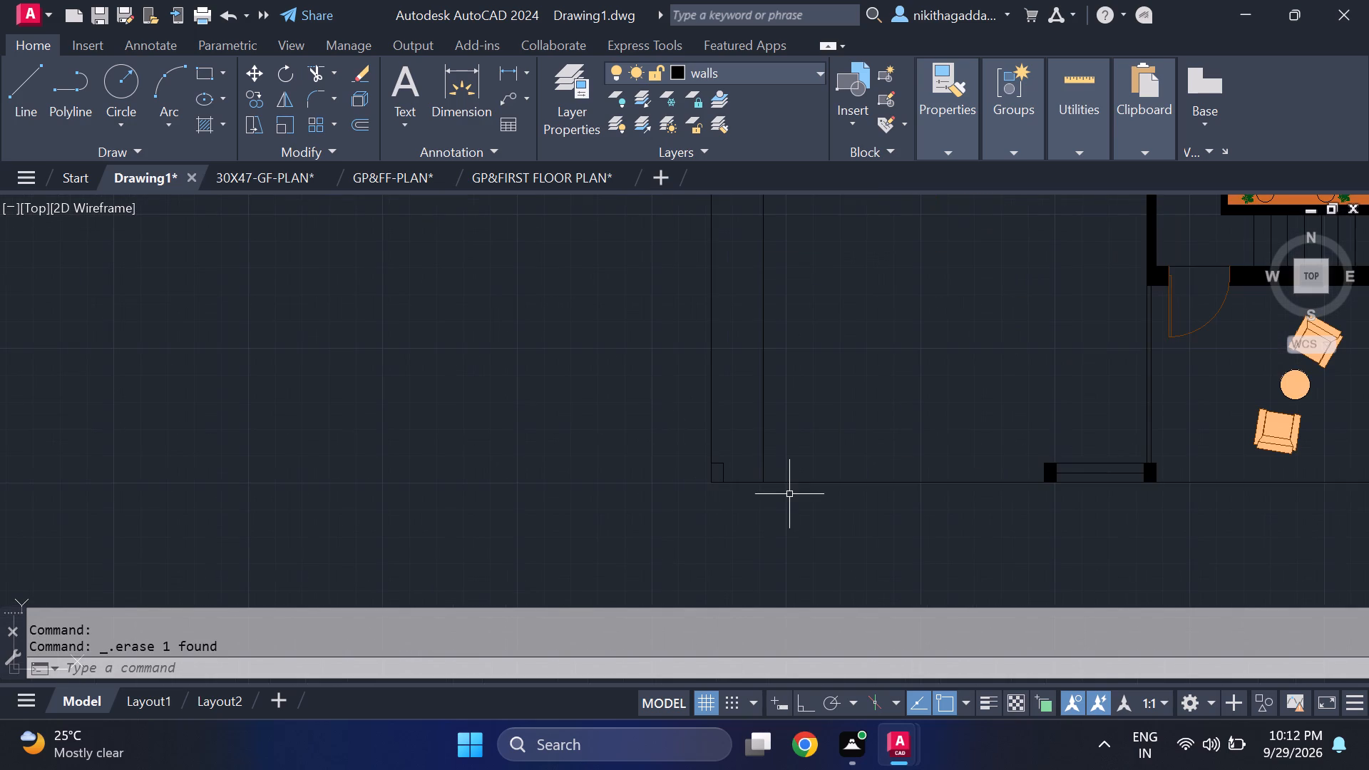
text(hatch)
key(Return)
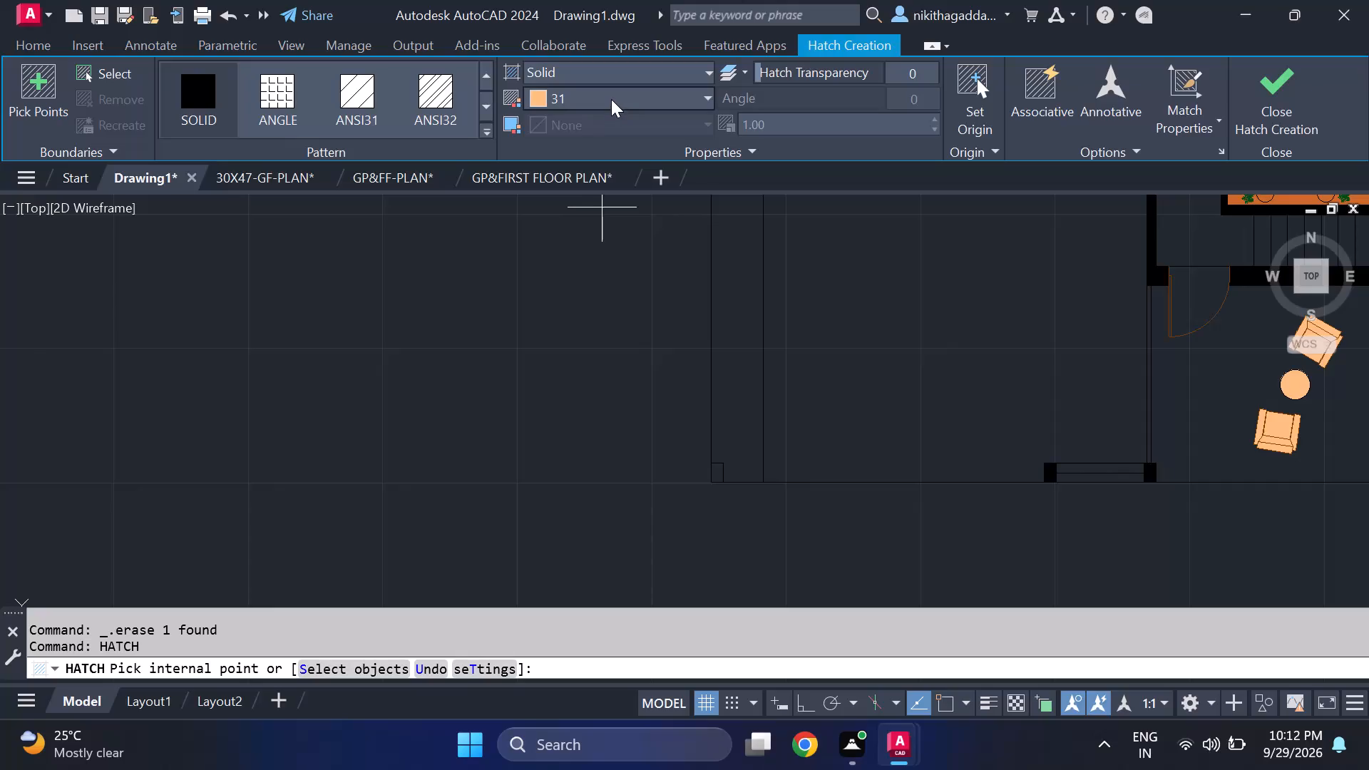
click(611, 98)
click(538, 192)
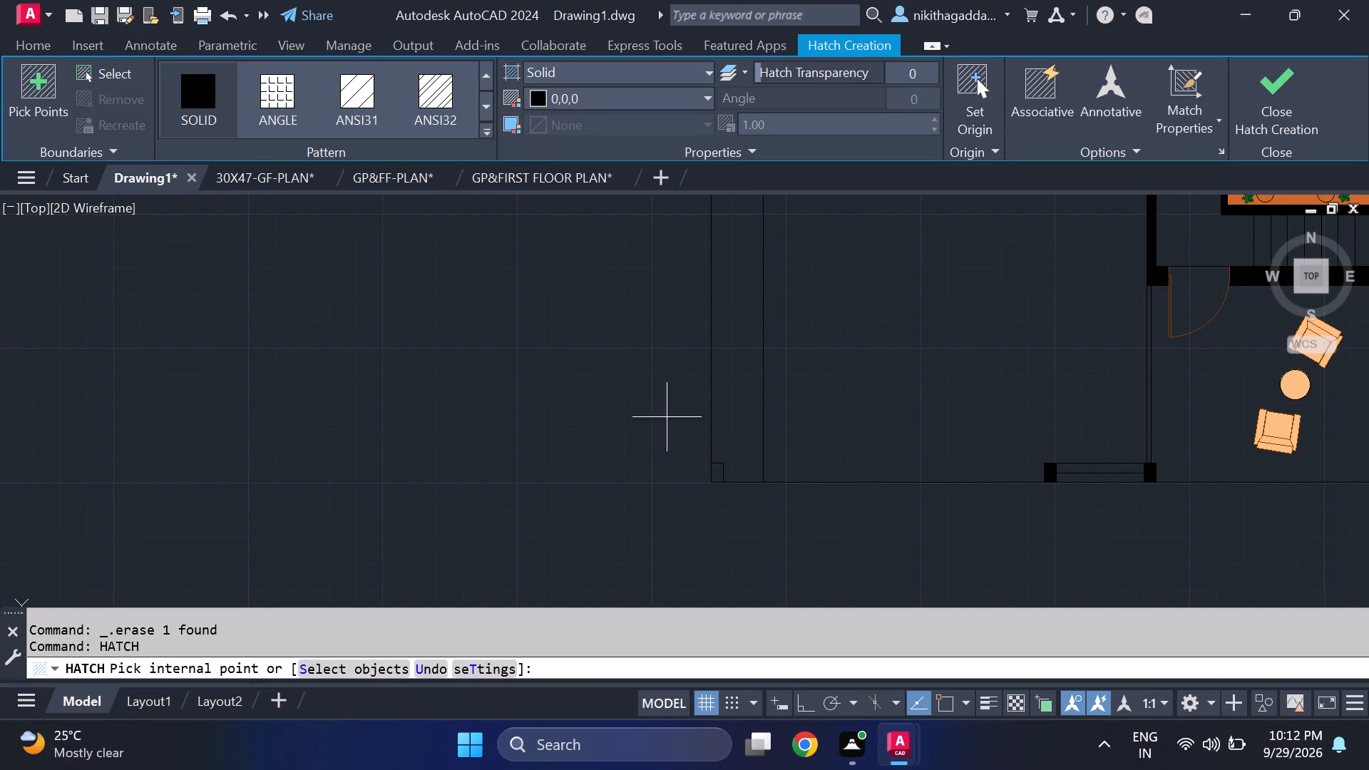
click(720, 473)
click(1241, 84)
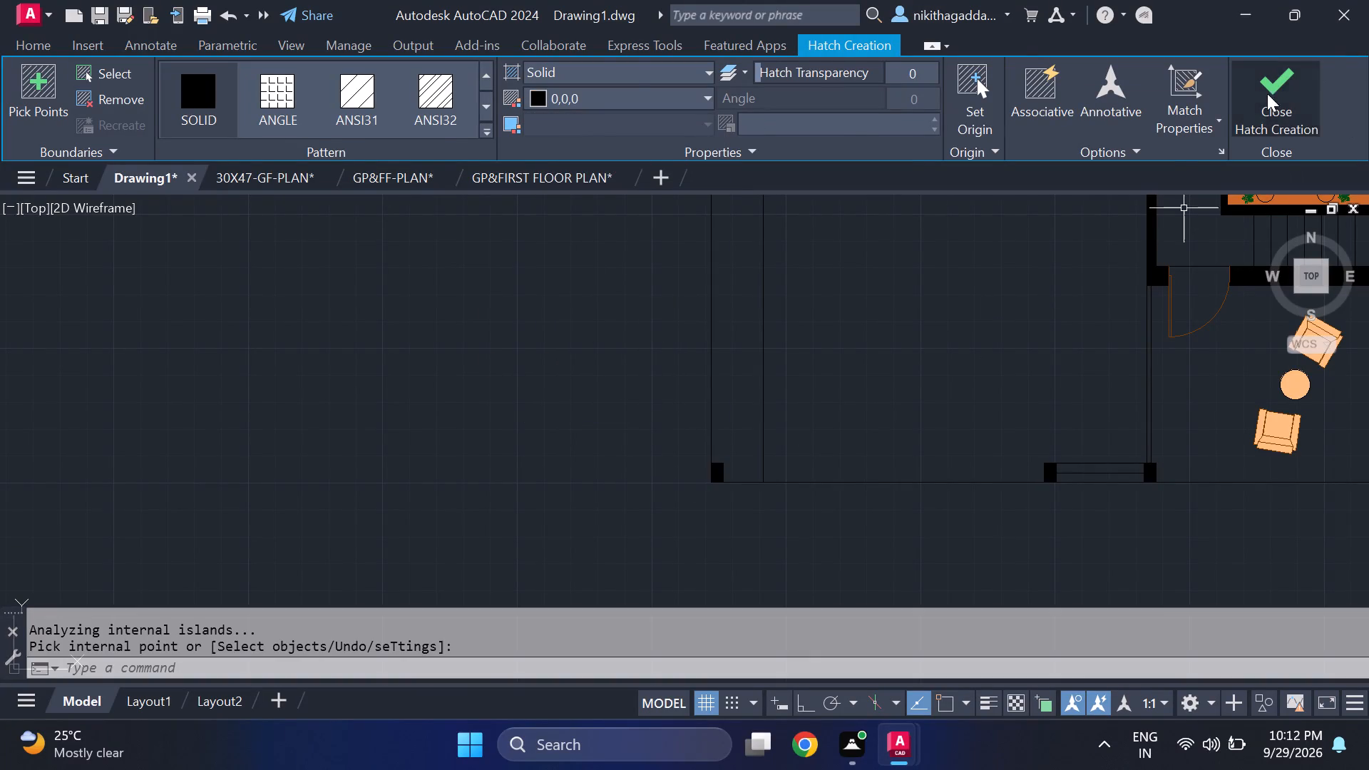
Make the greenary layer current.
scroll(932, 417, down, 4)
scroll(921, 436, up, 2)
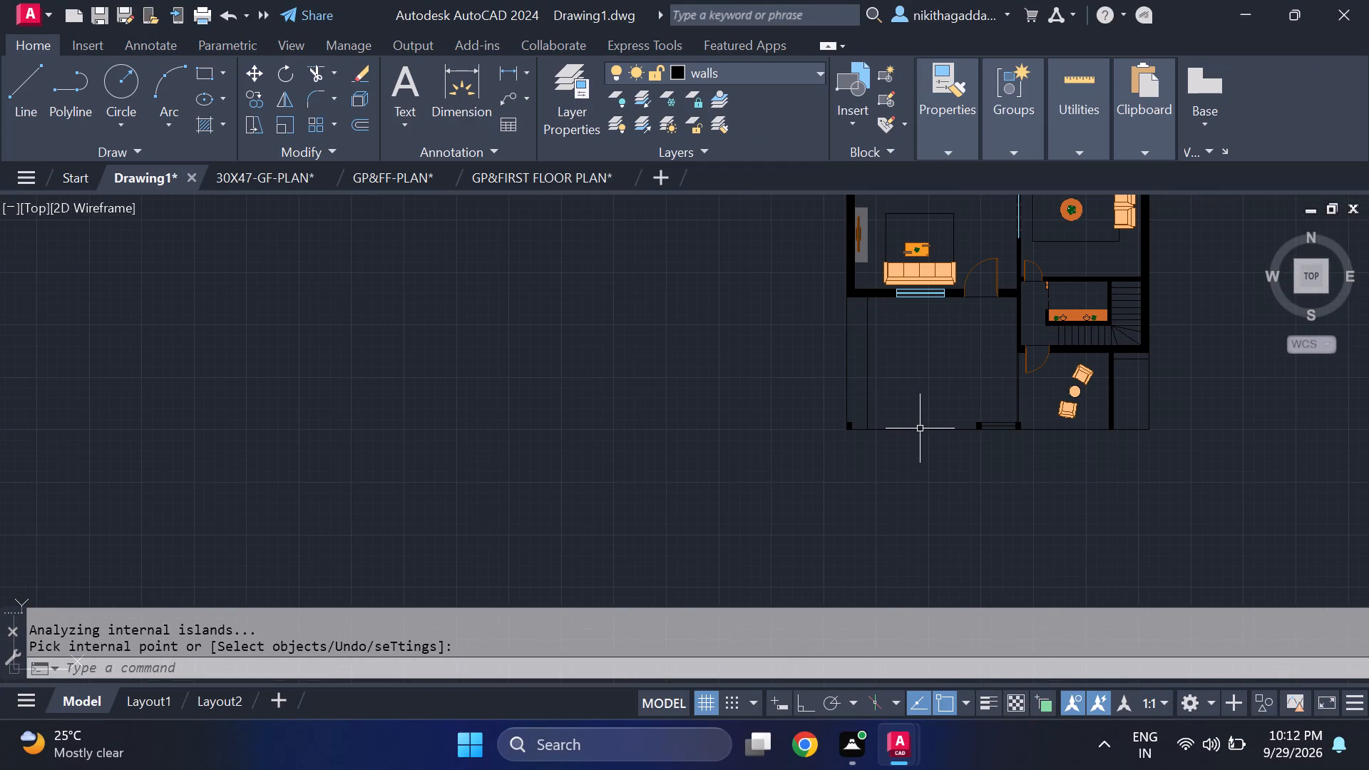
middle_drag(909, 423, 713, 480)
scroll(713, 476, up, 2)
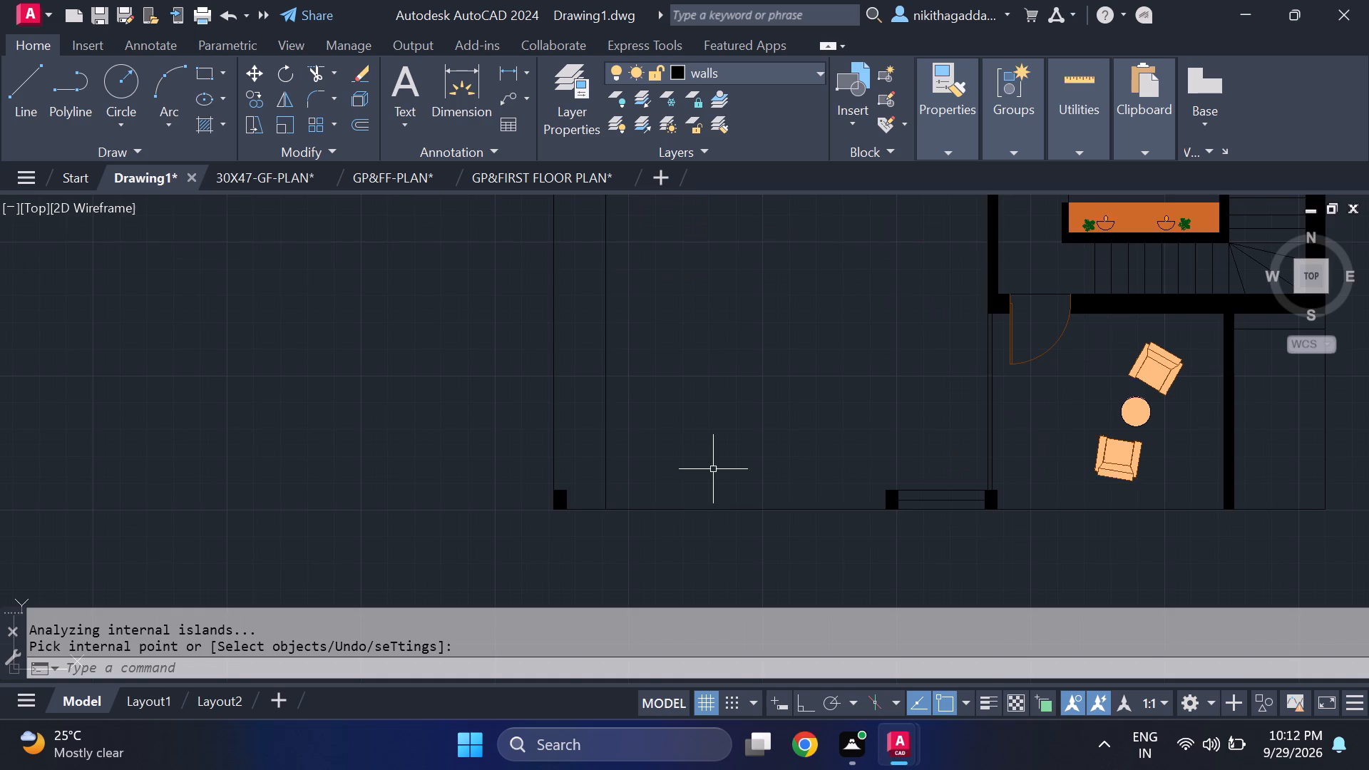
scroll(709, 456, down, 2)
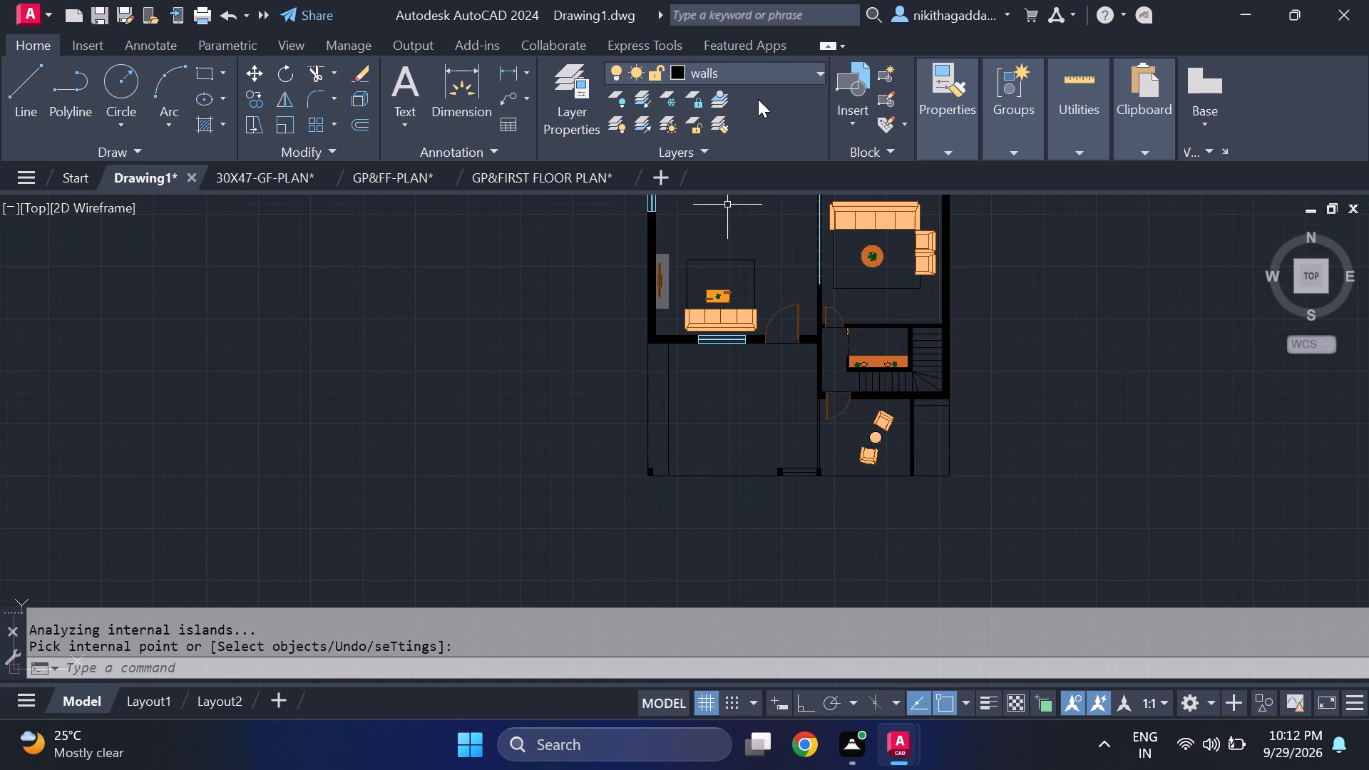
click(774, 81)
click(739, 195)
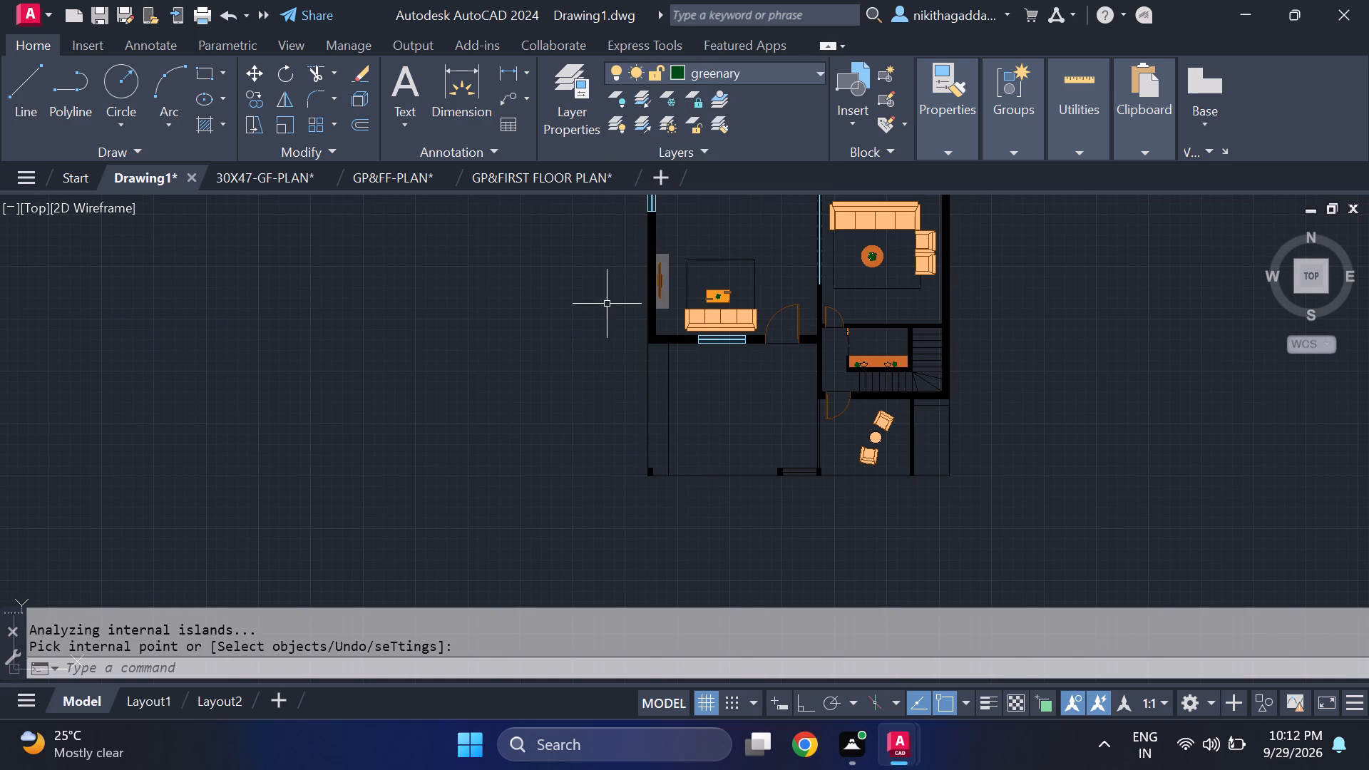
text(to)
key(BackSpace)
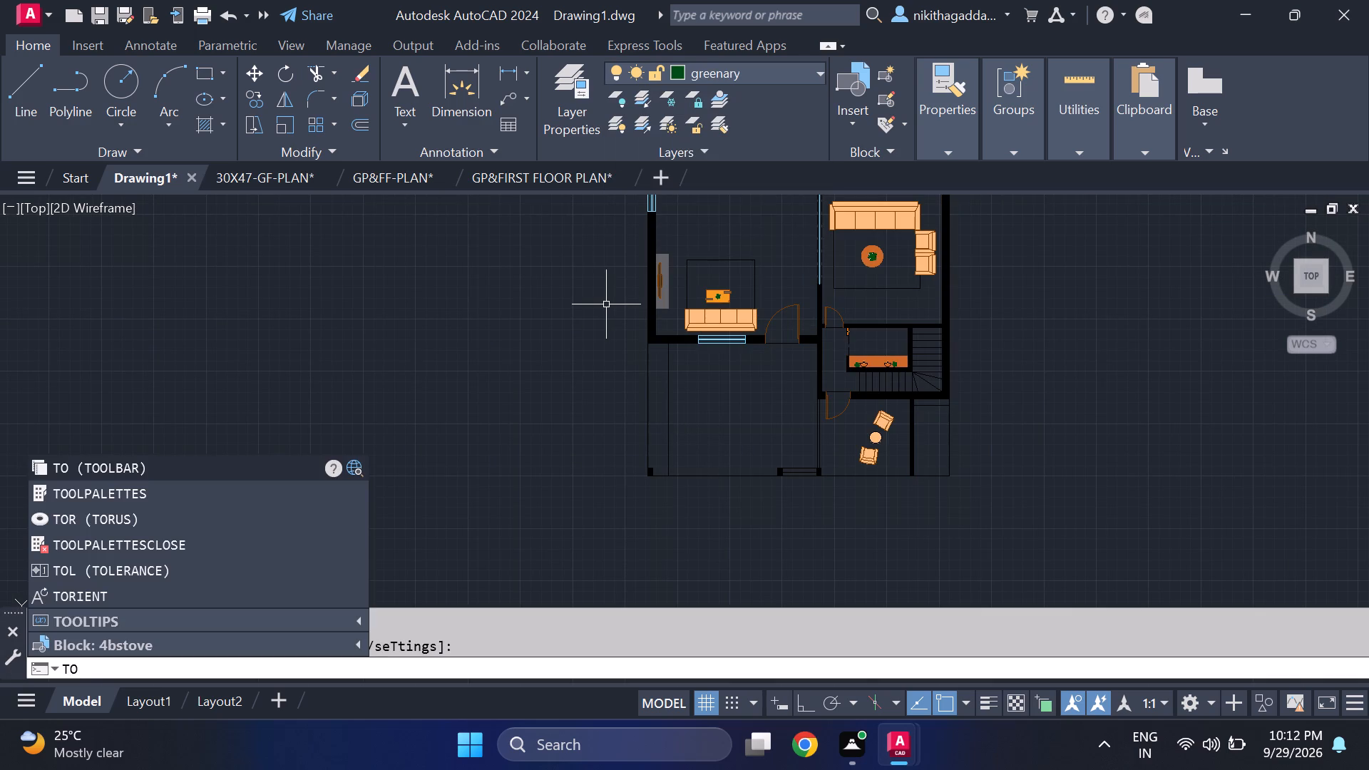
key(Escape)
Copy the dining-table plant into the northern half of the western planting strip, placing four plants in a column from the house wall southward.
middle_drag(753, 228, 757, 247)
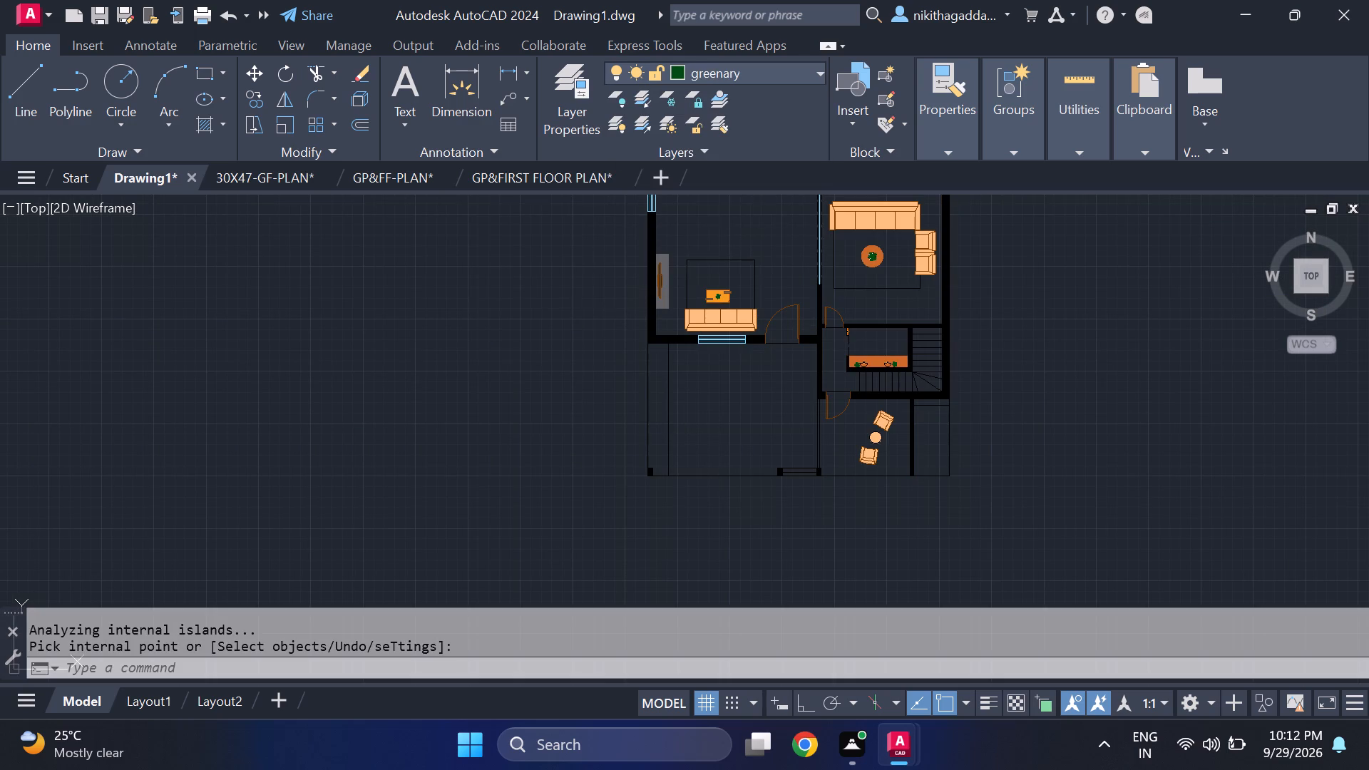
middle_drag(757, 247, 771, 567)
scroll(744, 473, up, 2)
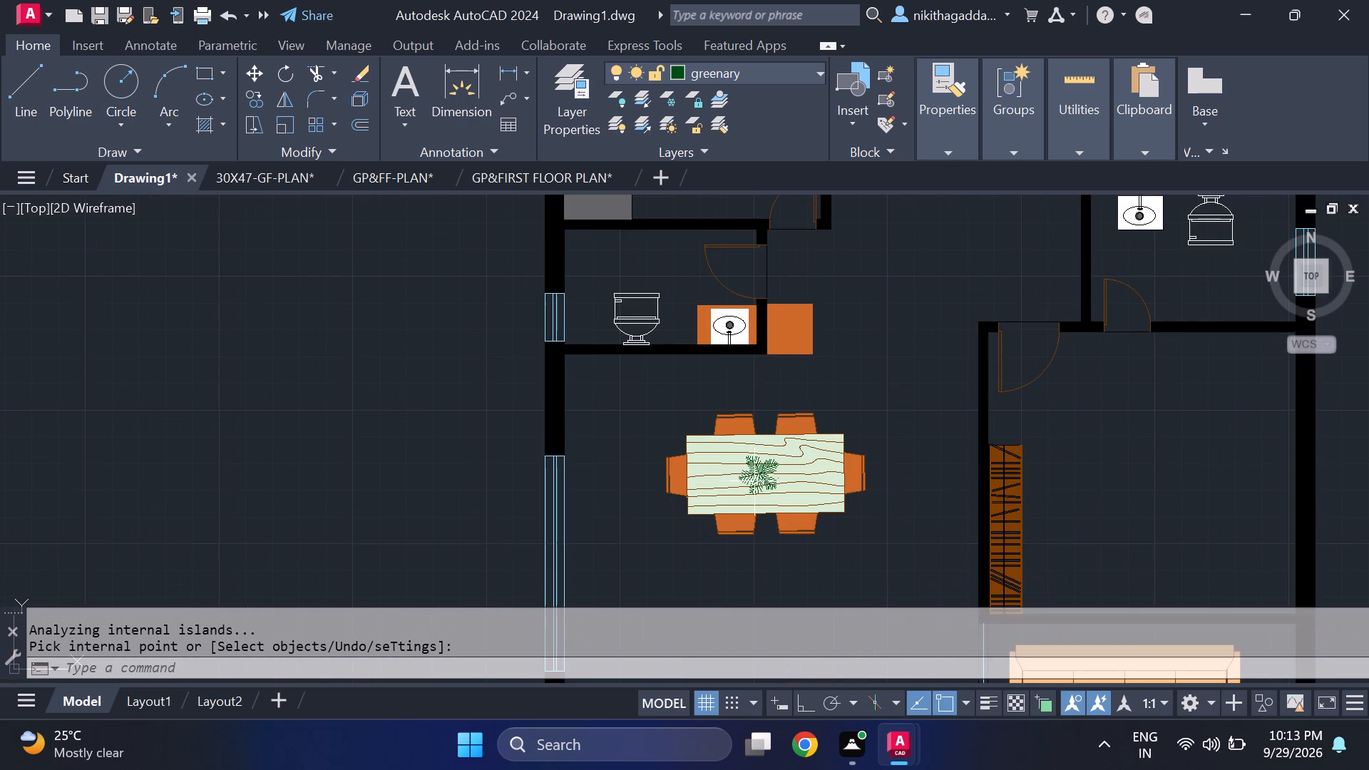
click(754, 481)
text(co)
key(Return)
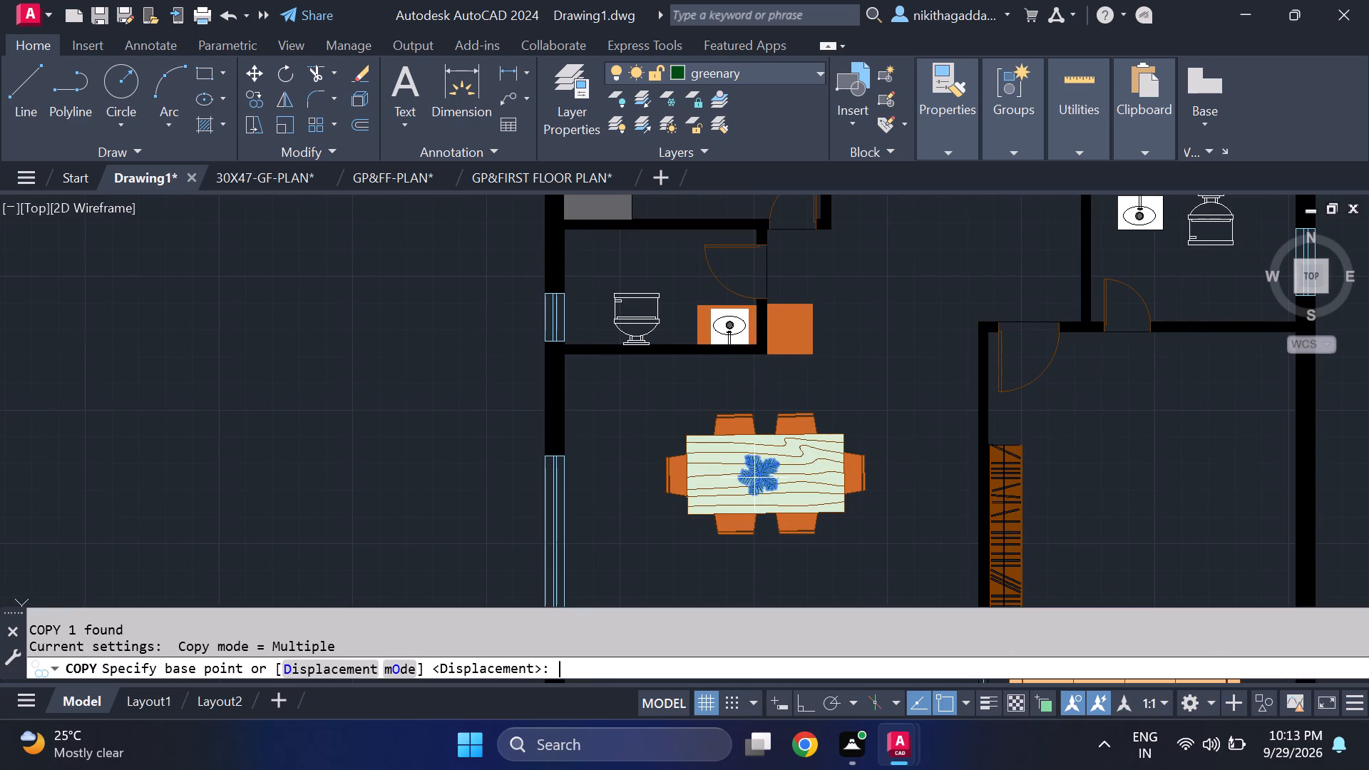
click(755, 471)
scroll(660, 504, down, 3)
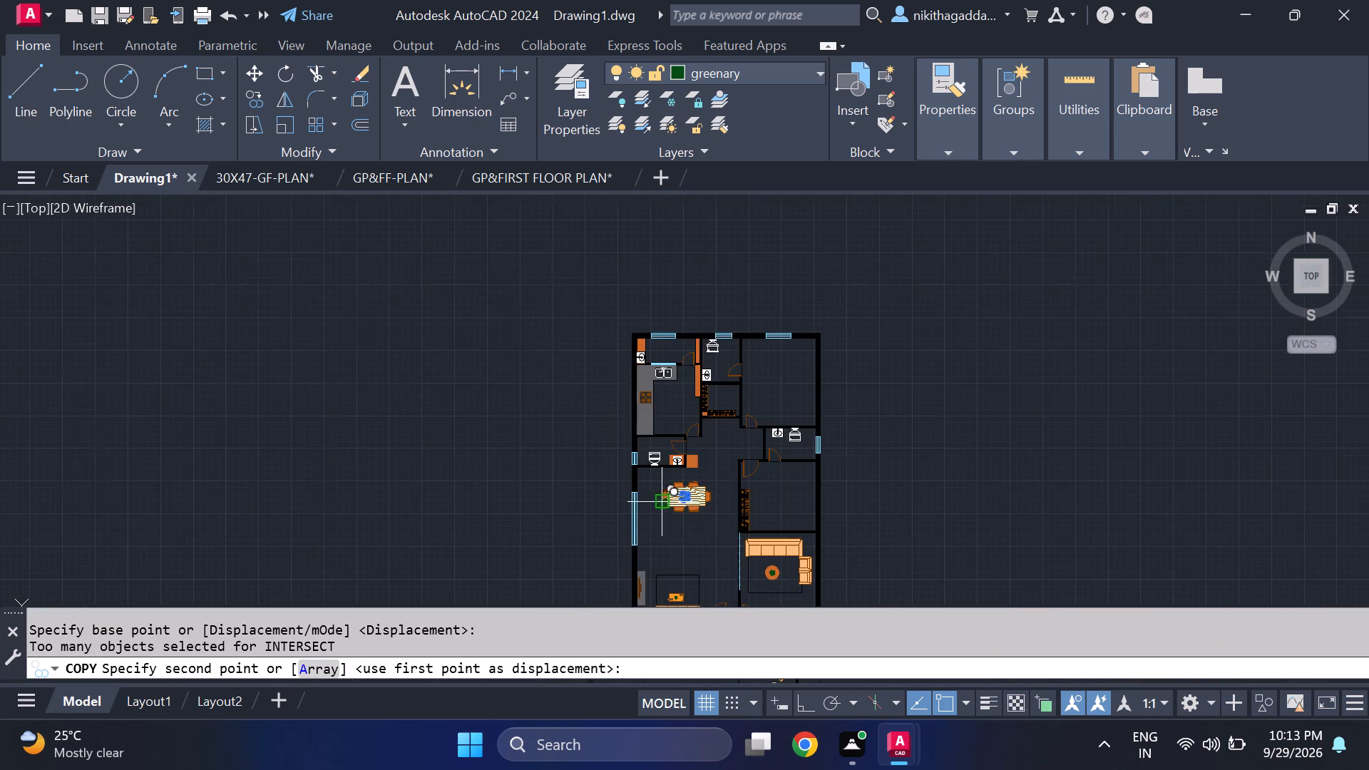
middle_drag(682, 538, 726, 223)
scroll(703, 340, up, 5)
middle_drag(624, 293, 622, 294)
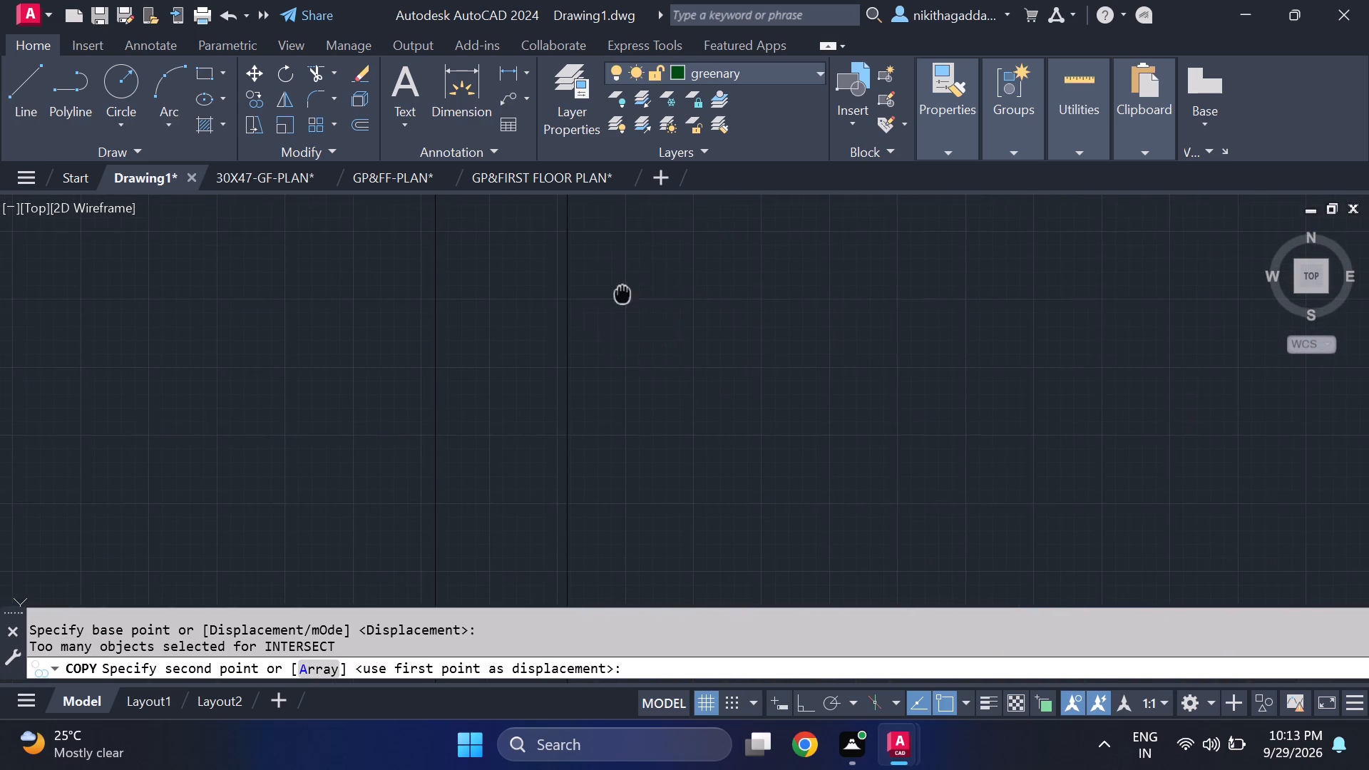
middle_drag(622, 294, 684, 394)
middle_drag(576, 312, 714, 466)
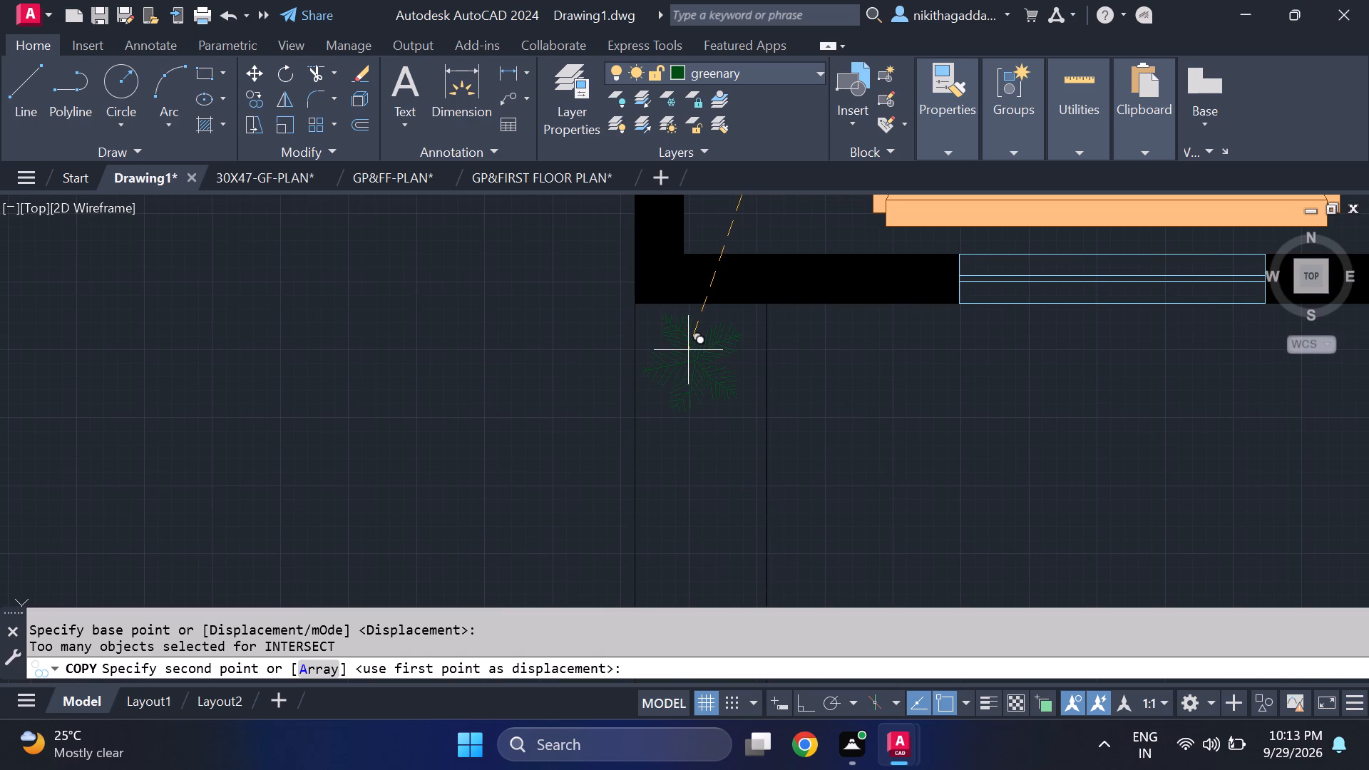
click(689, 344)
click(688, 453)
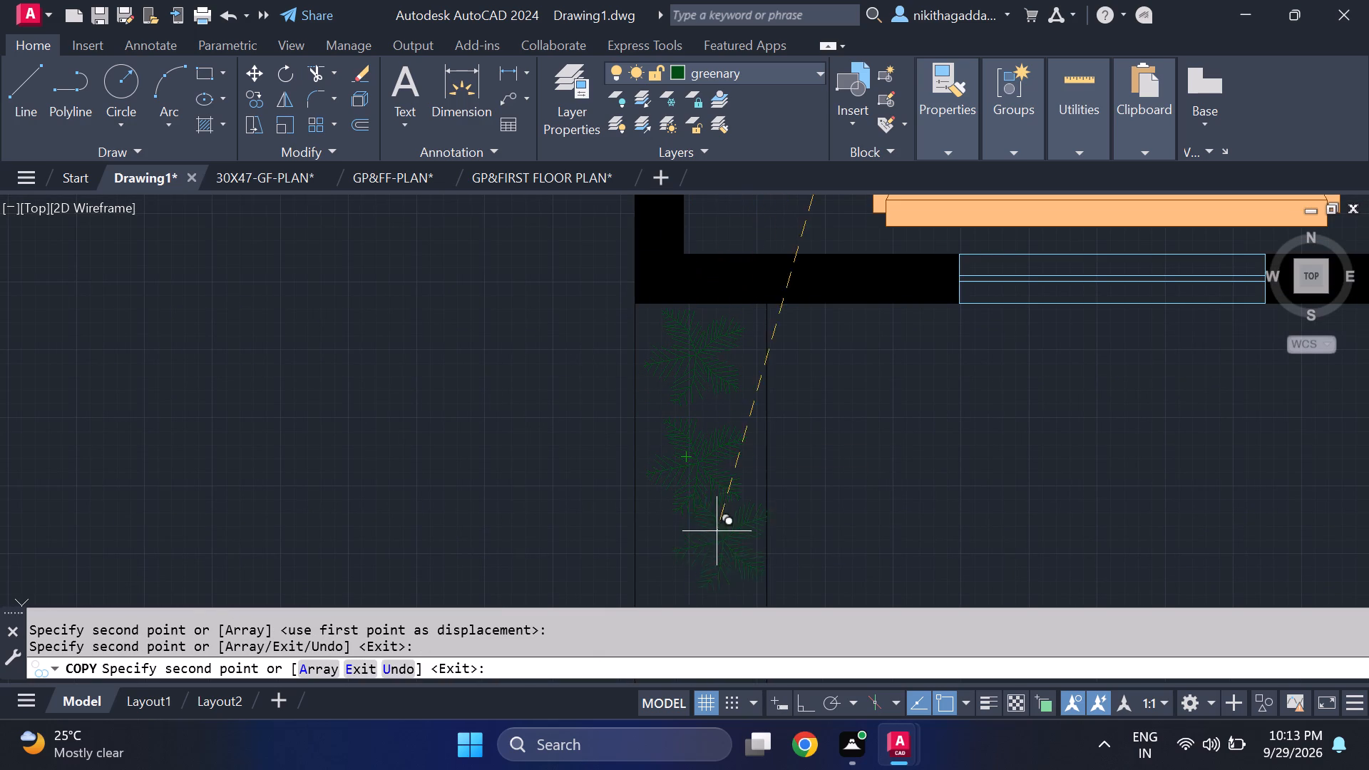
middle_drag(700, 528, 694, 362)
click(684, 390)
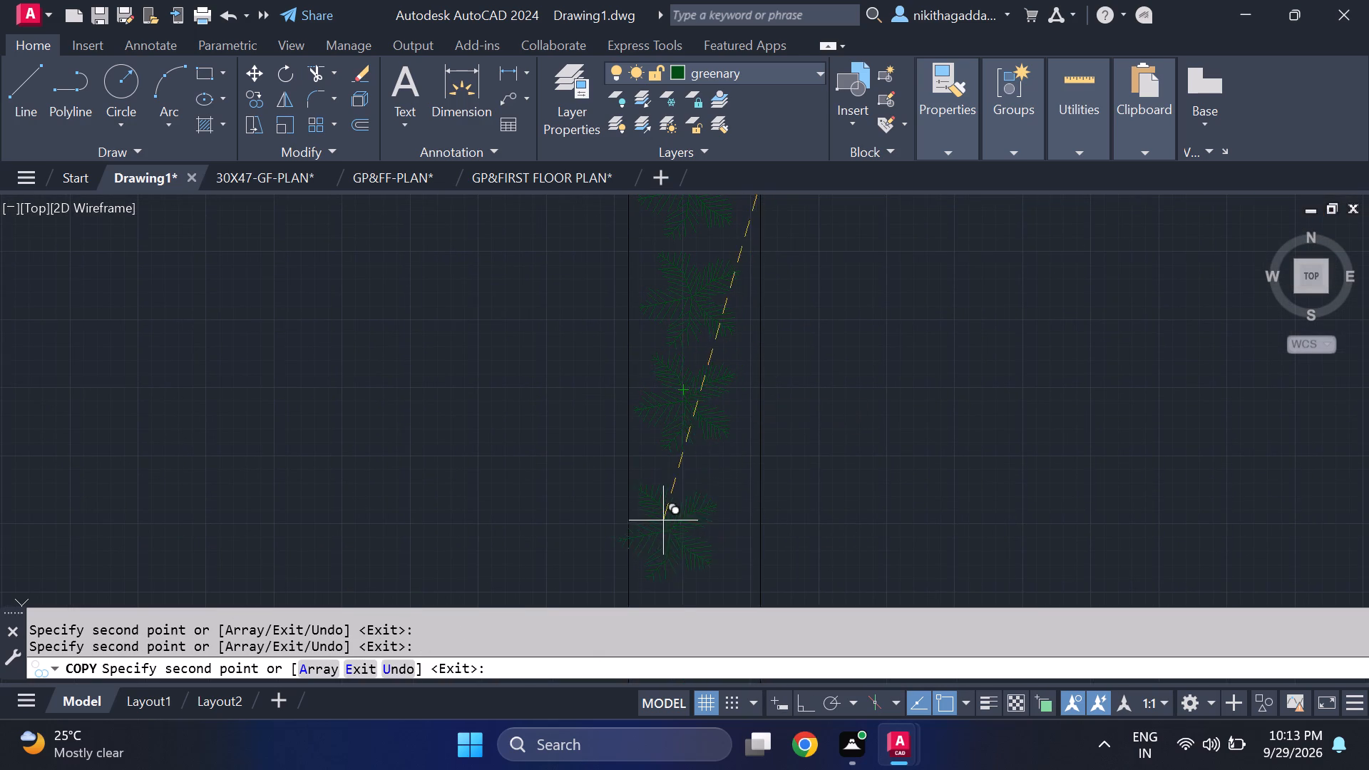
middle_drag(652, 512, 677, 399)
click(700, 366)
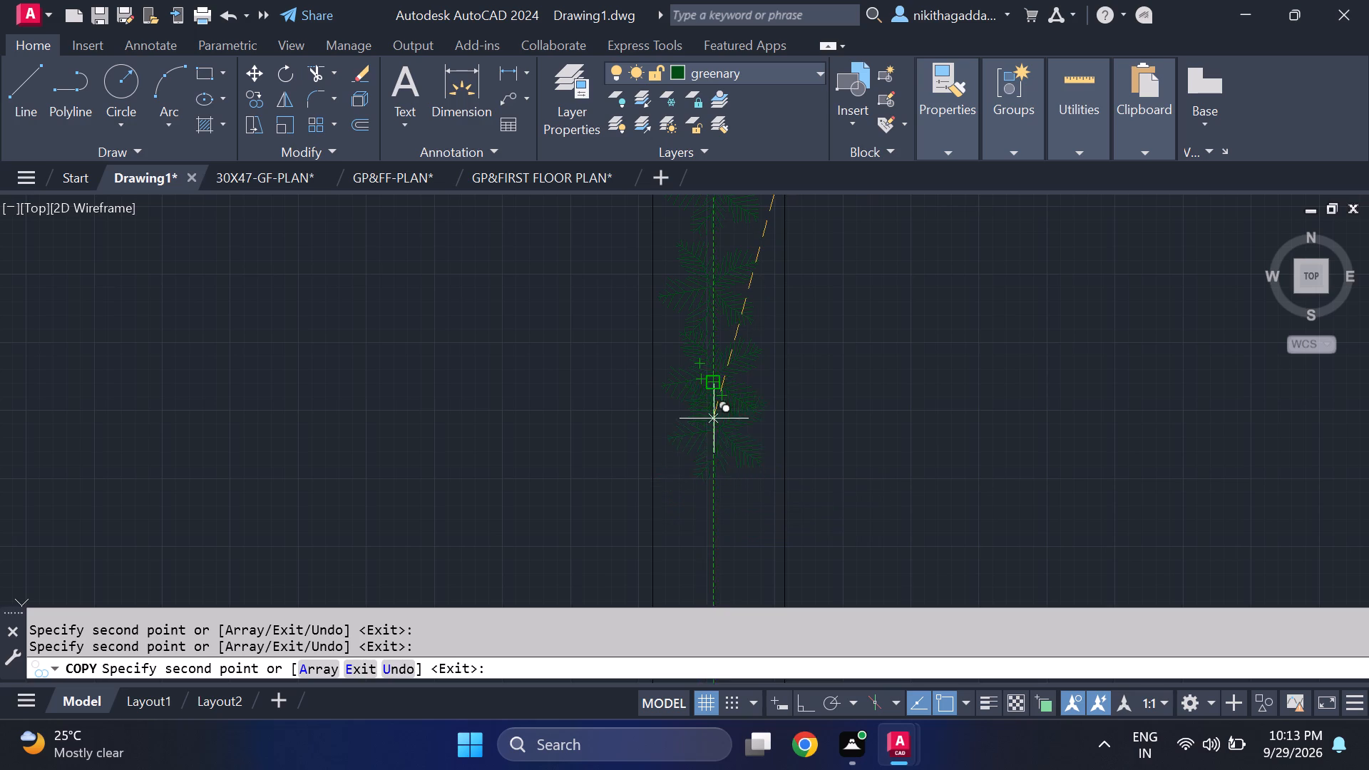
Continue the column with four more plant copies down the western planting strip to just above the southwest corner pillar.
scroll(719, 401, up, 2)
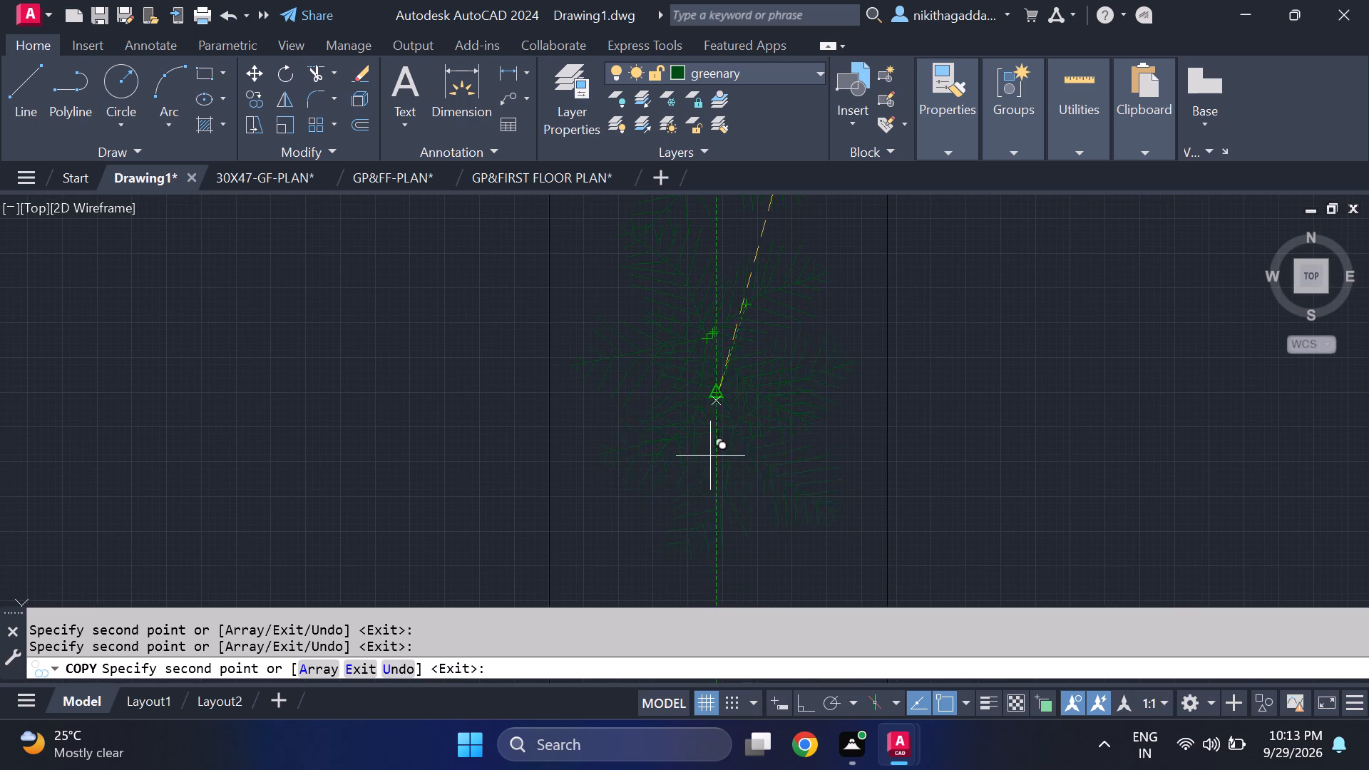
click(704, 548)
middle_drag(692, 541, 675, 519)
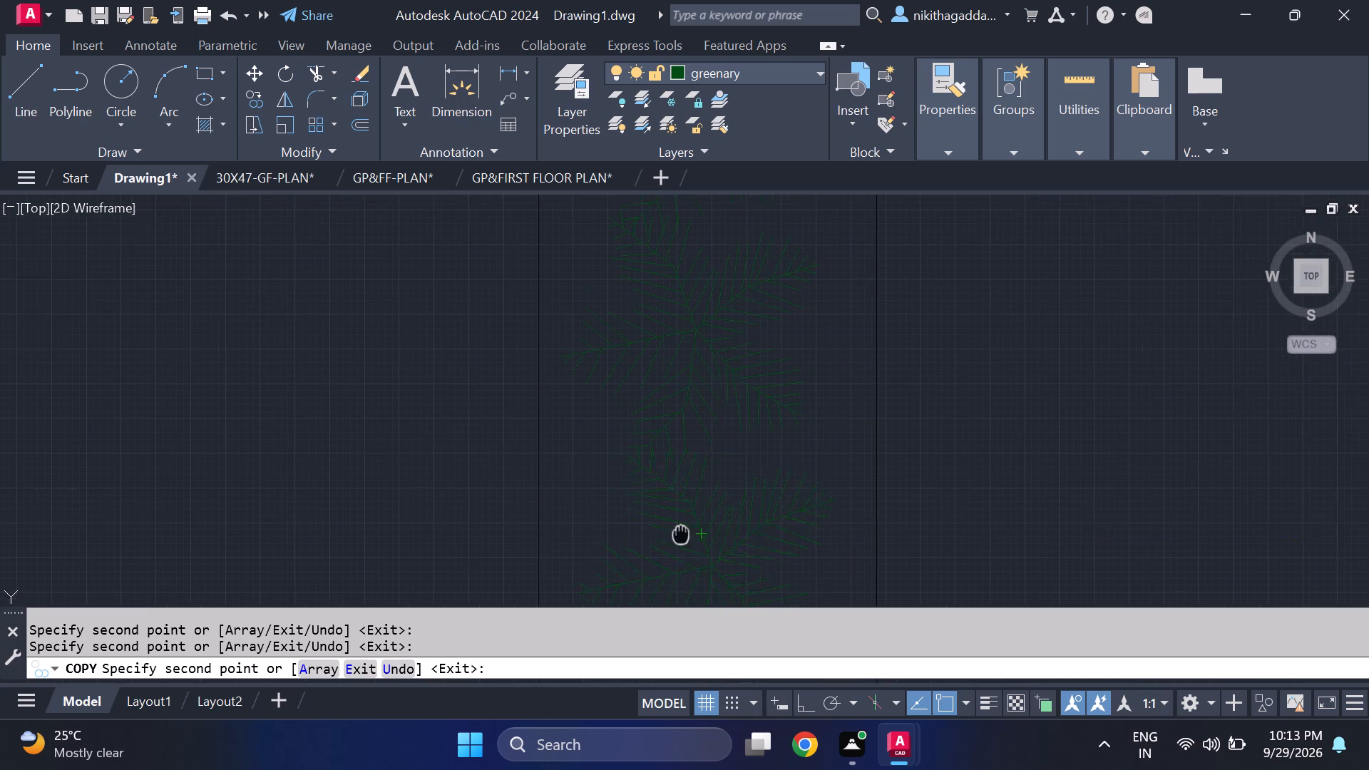
middle_drag(675, 519, 635, 174)
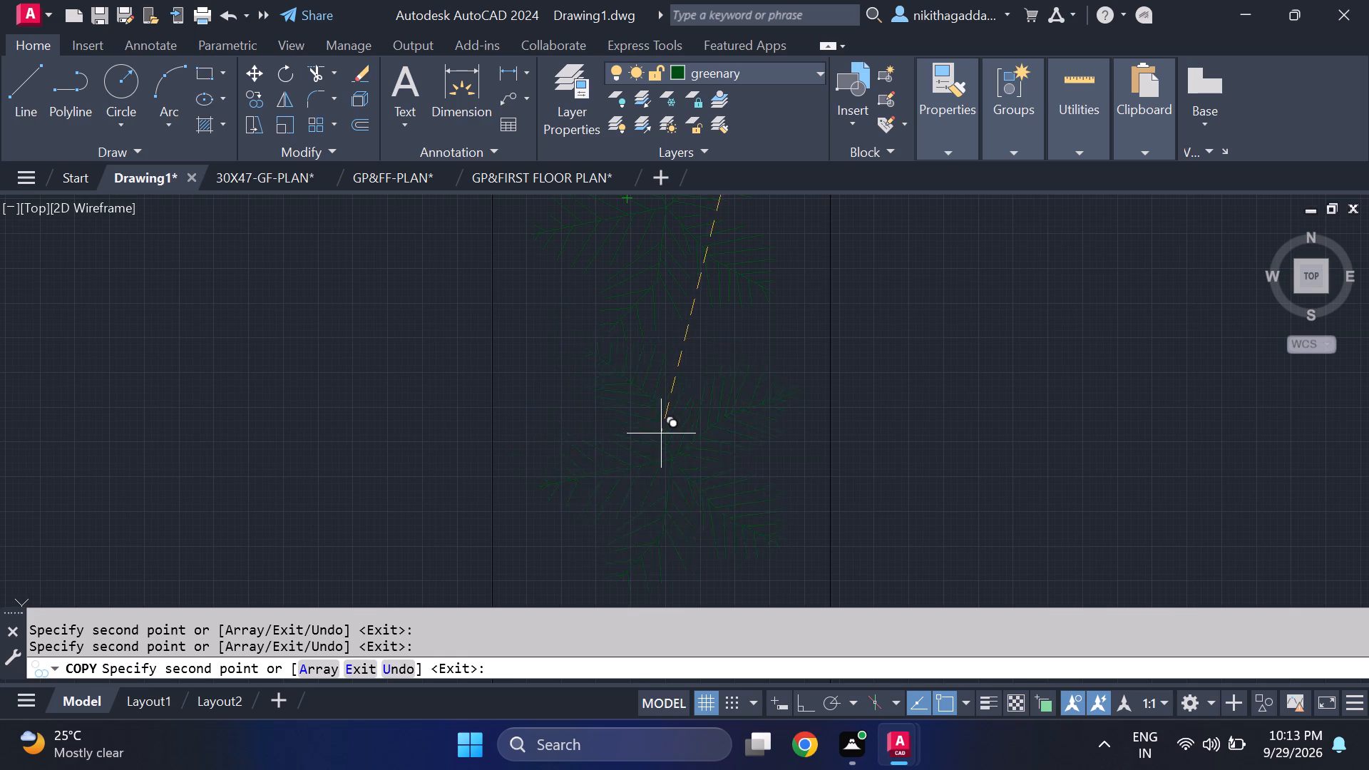
click(654, 438)
scroll(662, 468, down, 3)
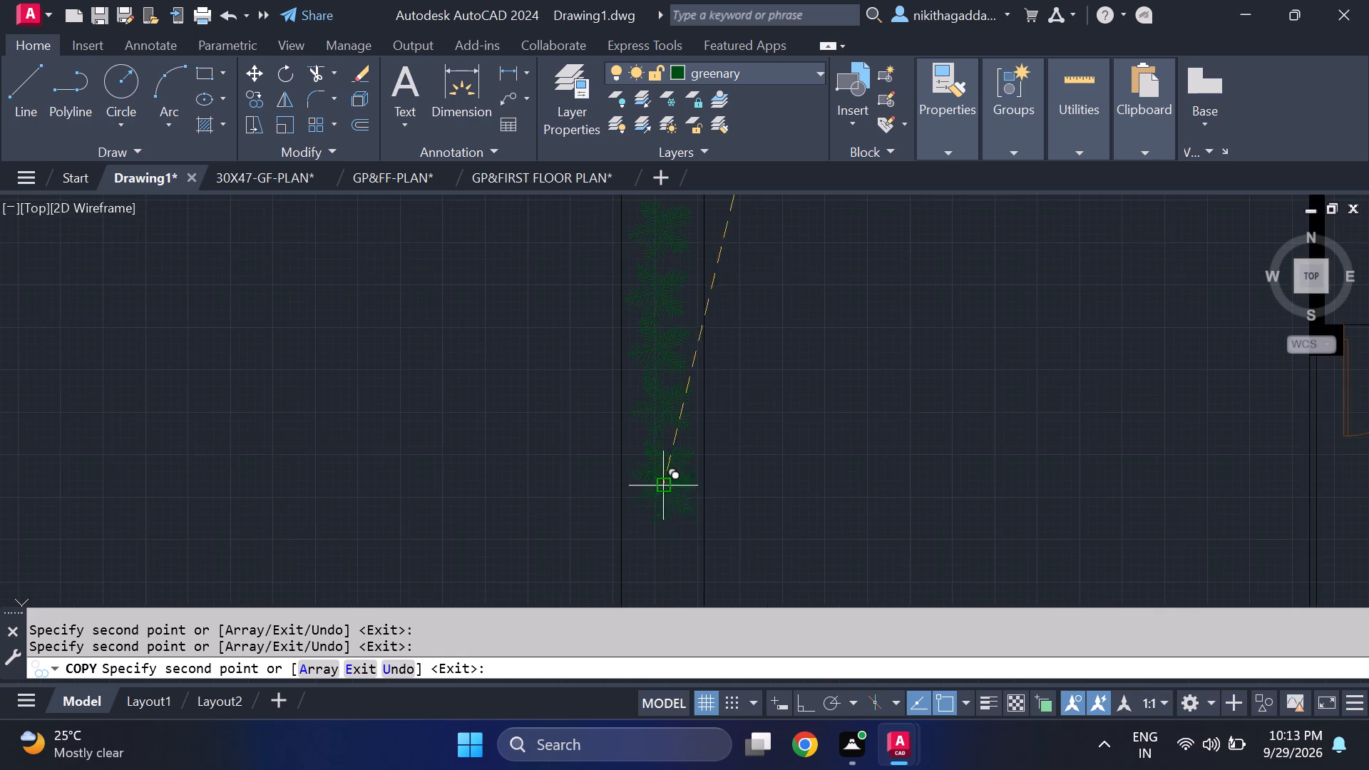
middle_drag(730, 550, 728, 419)
click(655, 408)
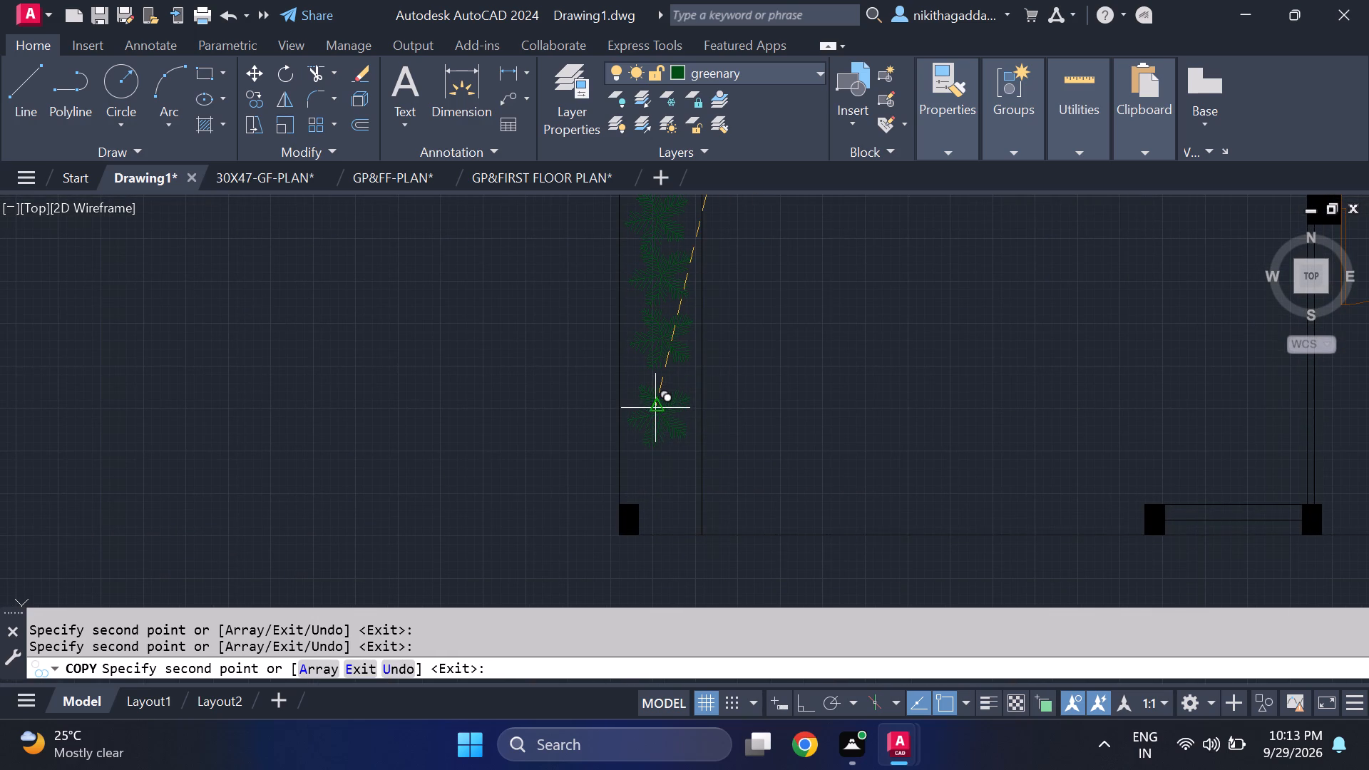
click(656, 481)
scroll(853, 371, down, 4)
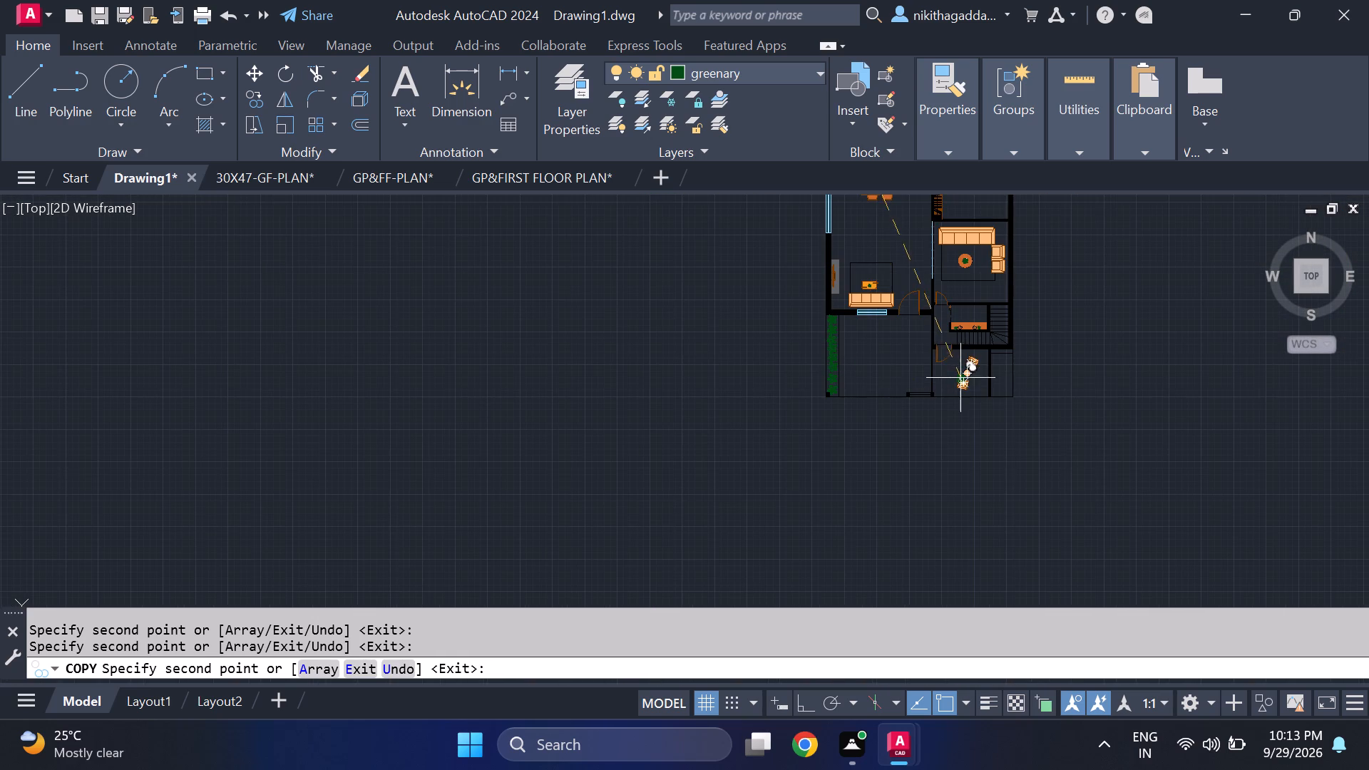
key(Escape)
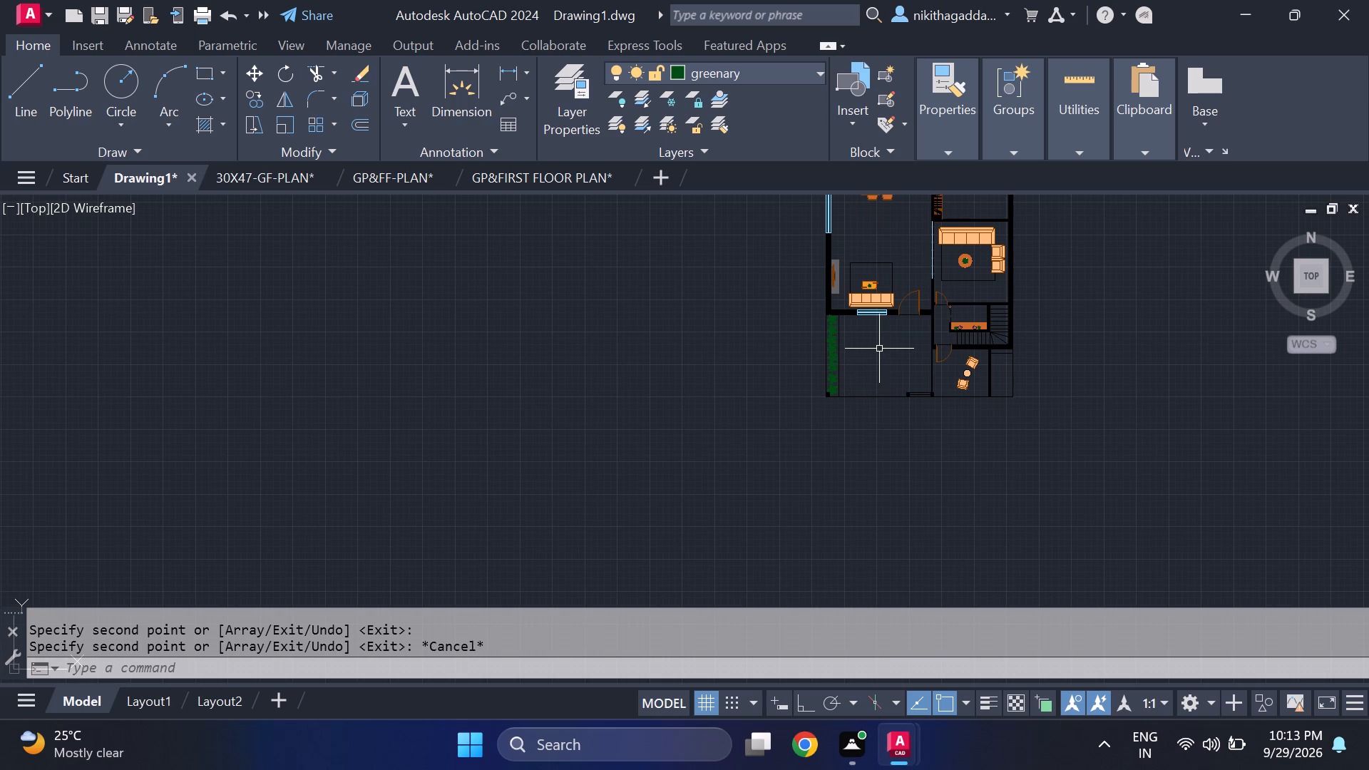
Copy the dining-table plant into the southeast corner of the sitting room with the round coffee table.
scroll(874, 351, up, 2)
middle_drag(872, 363, 553, 403)
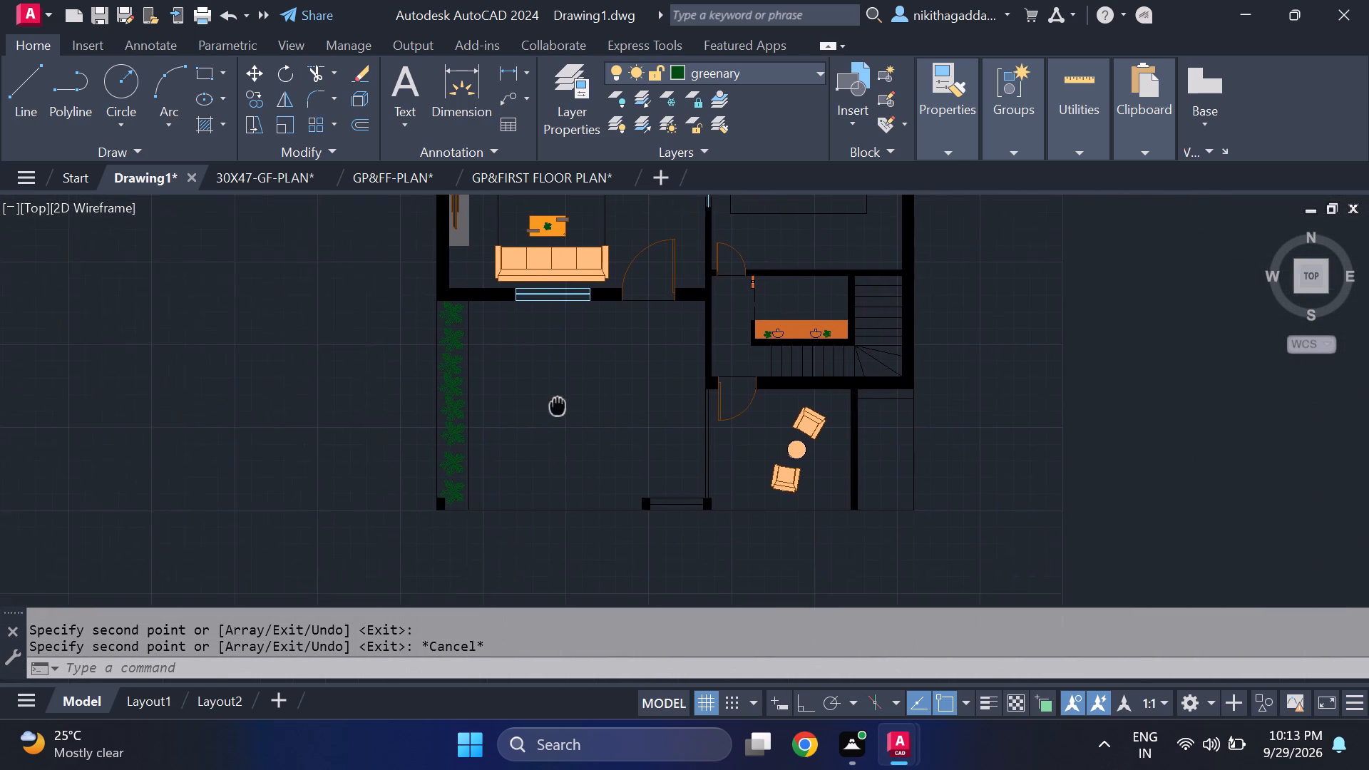
middle_drag(553, 403, 553, 402)
scroll(595, 447, down, 2)
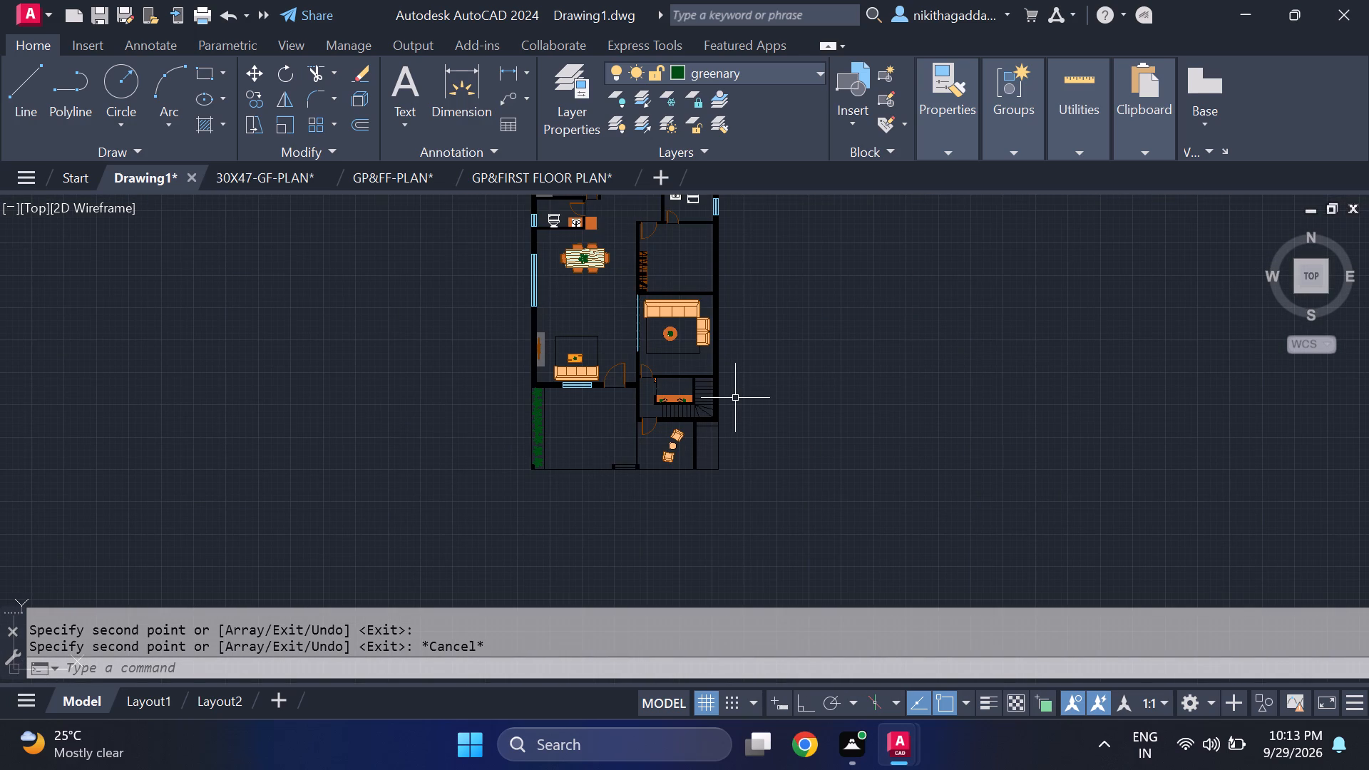
middle_drag(747, 406, 779, 461)
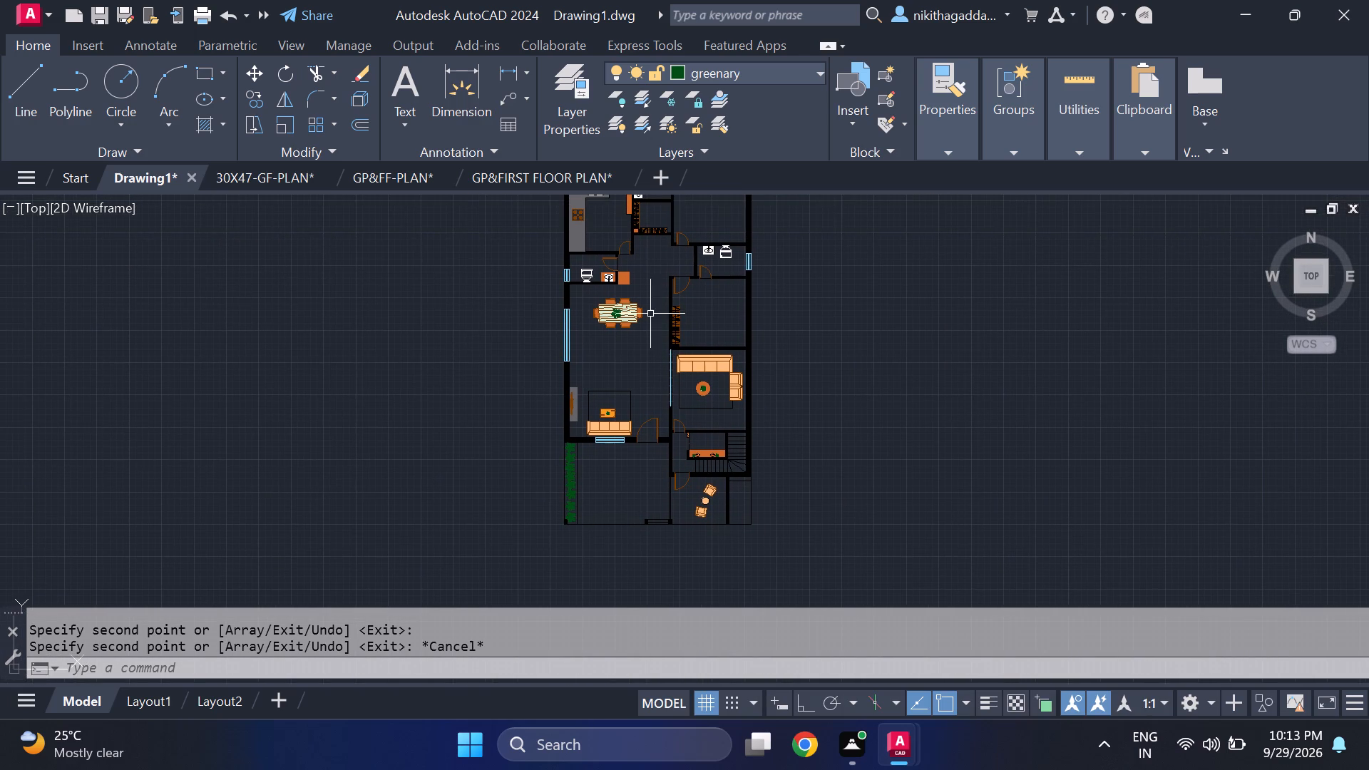
scroll(632, 304, up, 5)
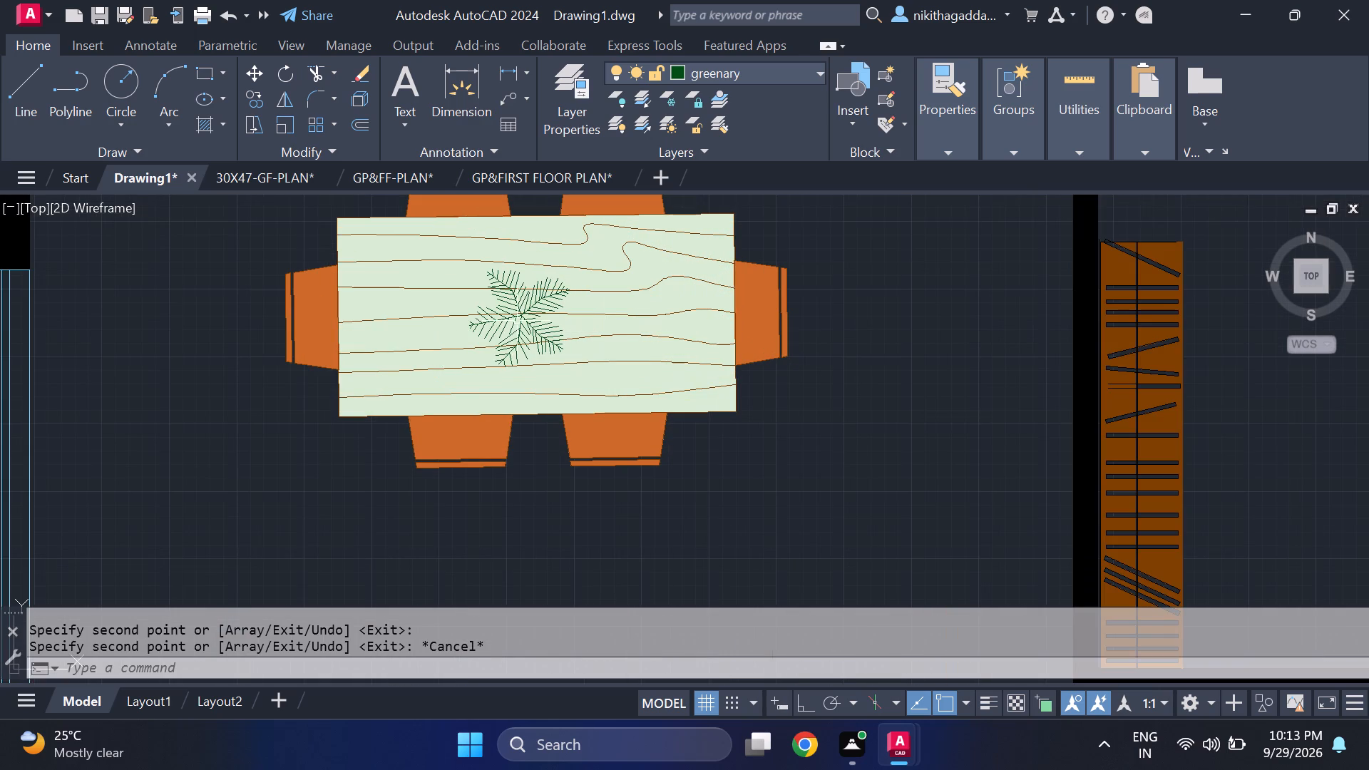
click(528, 319)
text(co)
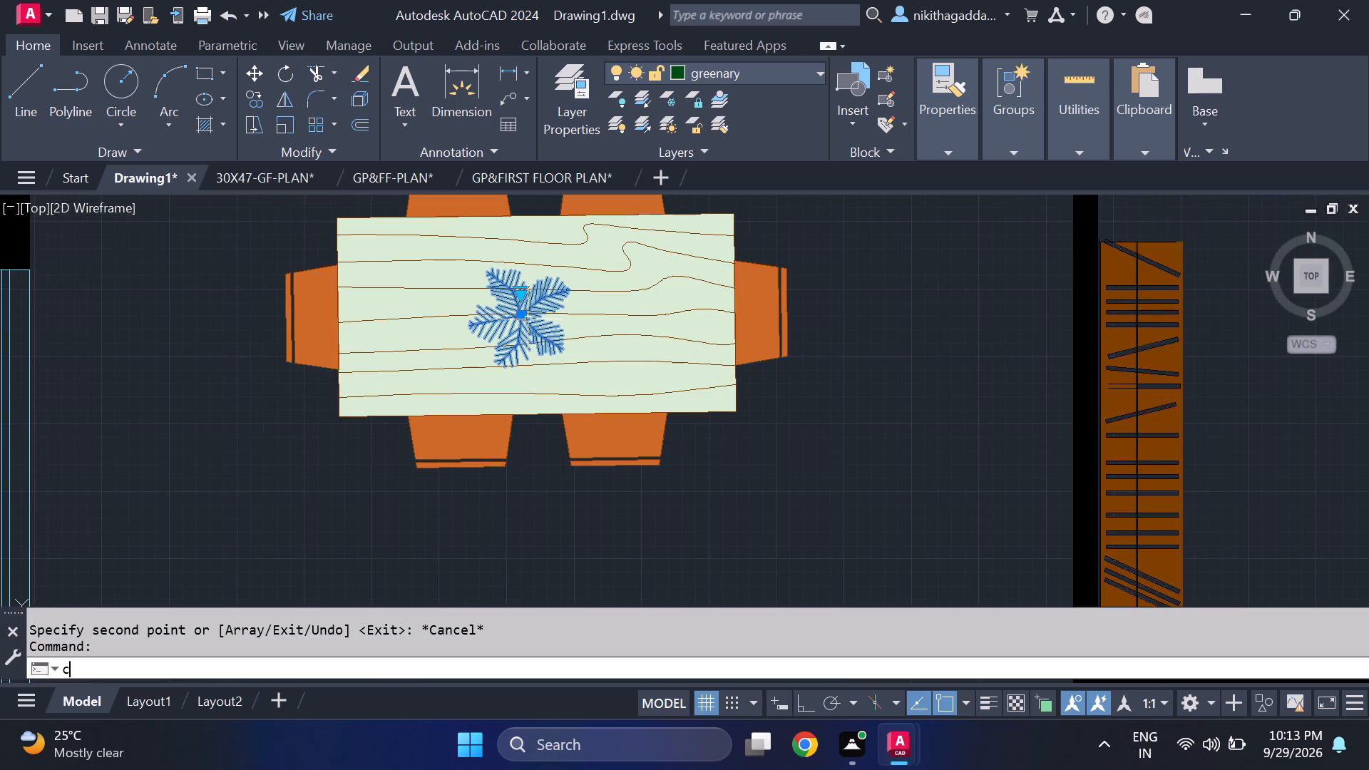
key(Return)
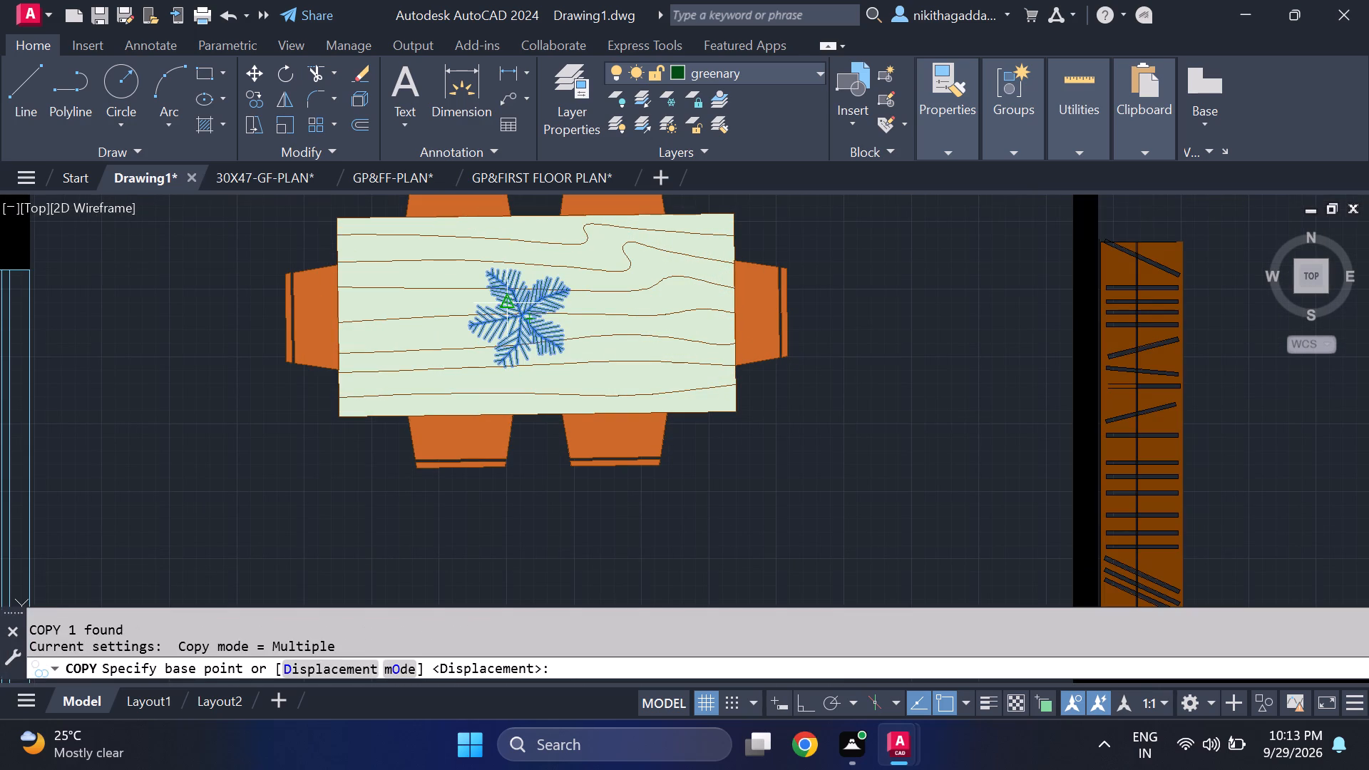
click(518, 310)
scroll(844, 349, down, 4)
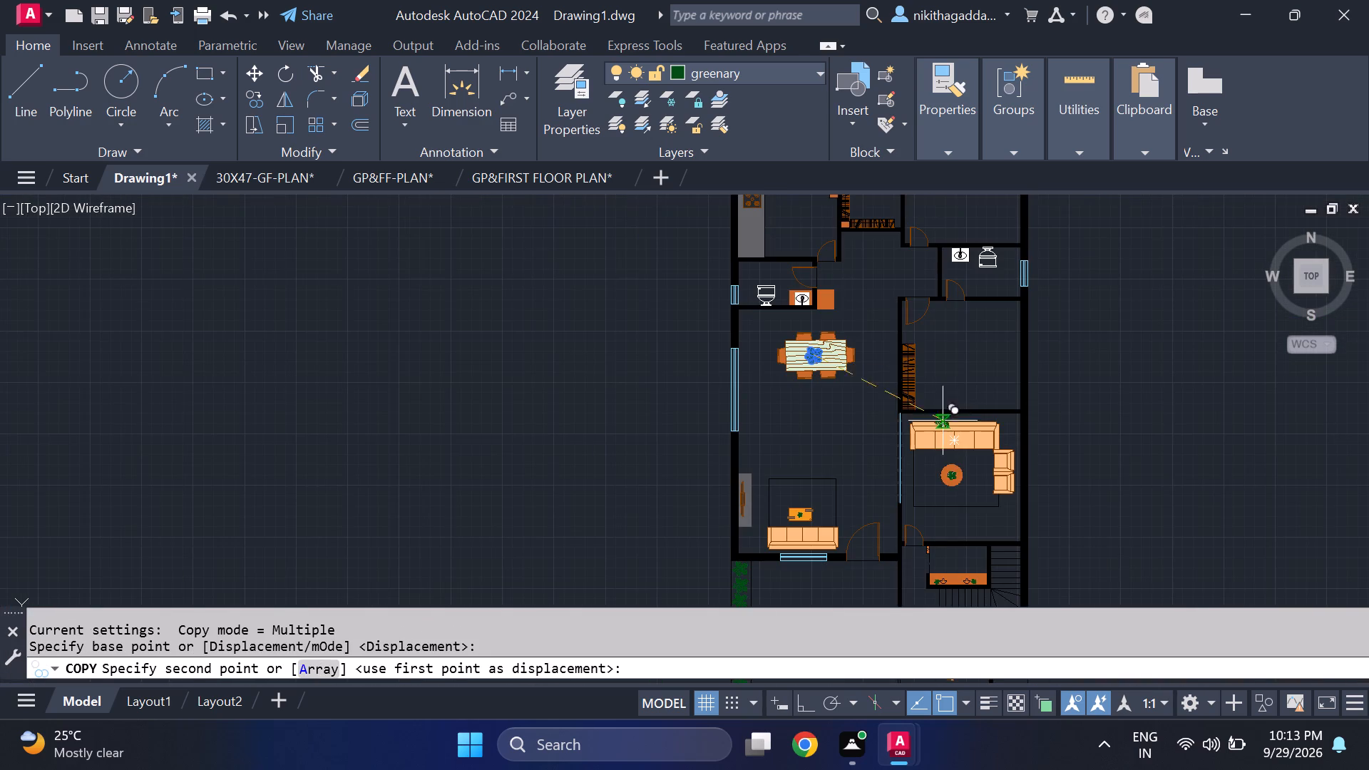
scroll(1019, 528, up, 4)
middle_drag(978, 535, 868, 425)
scroll(825, 406, down, 4)
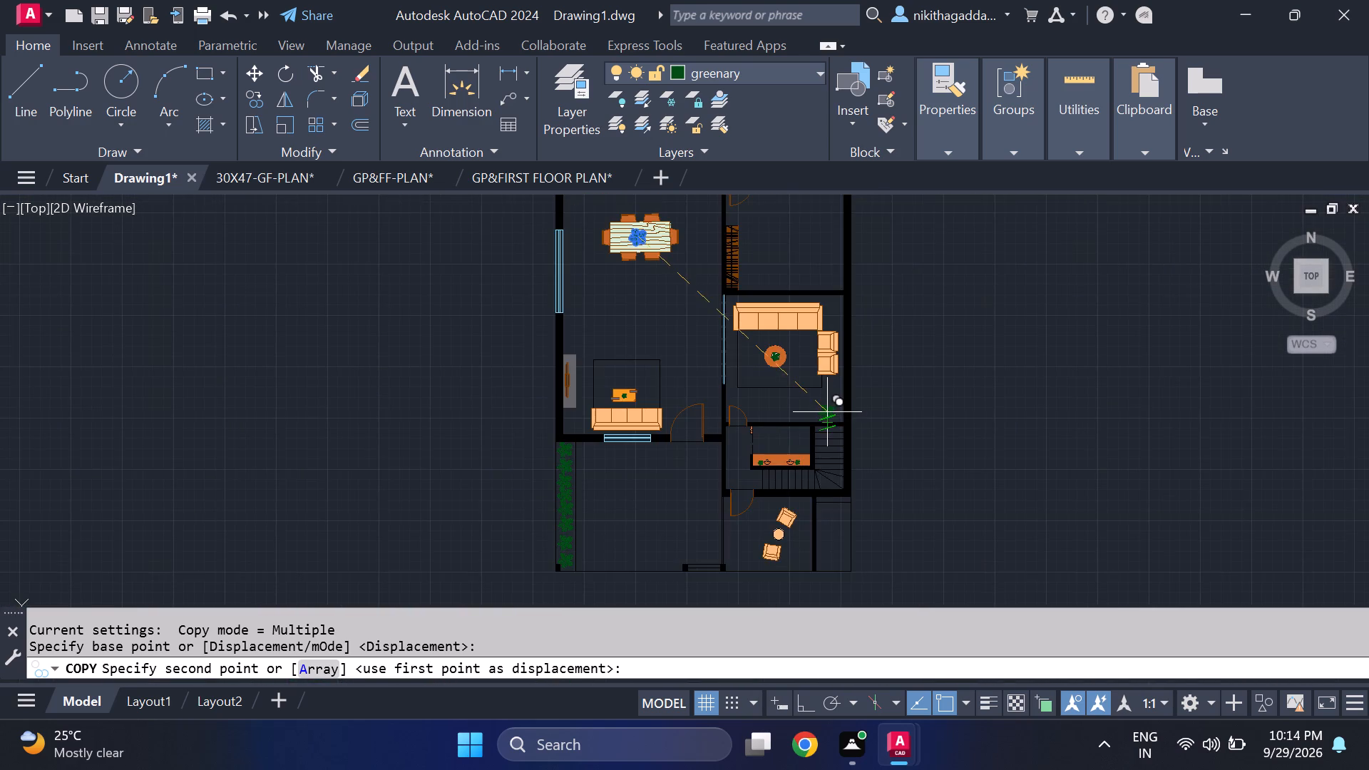
scroll(827, 411, up, 3)
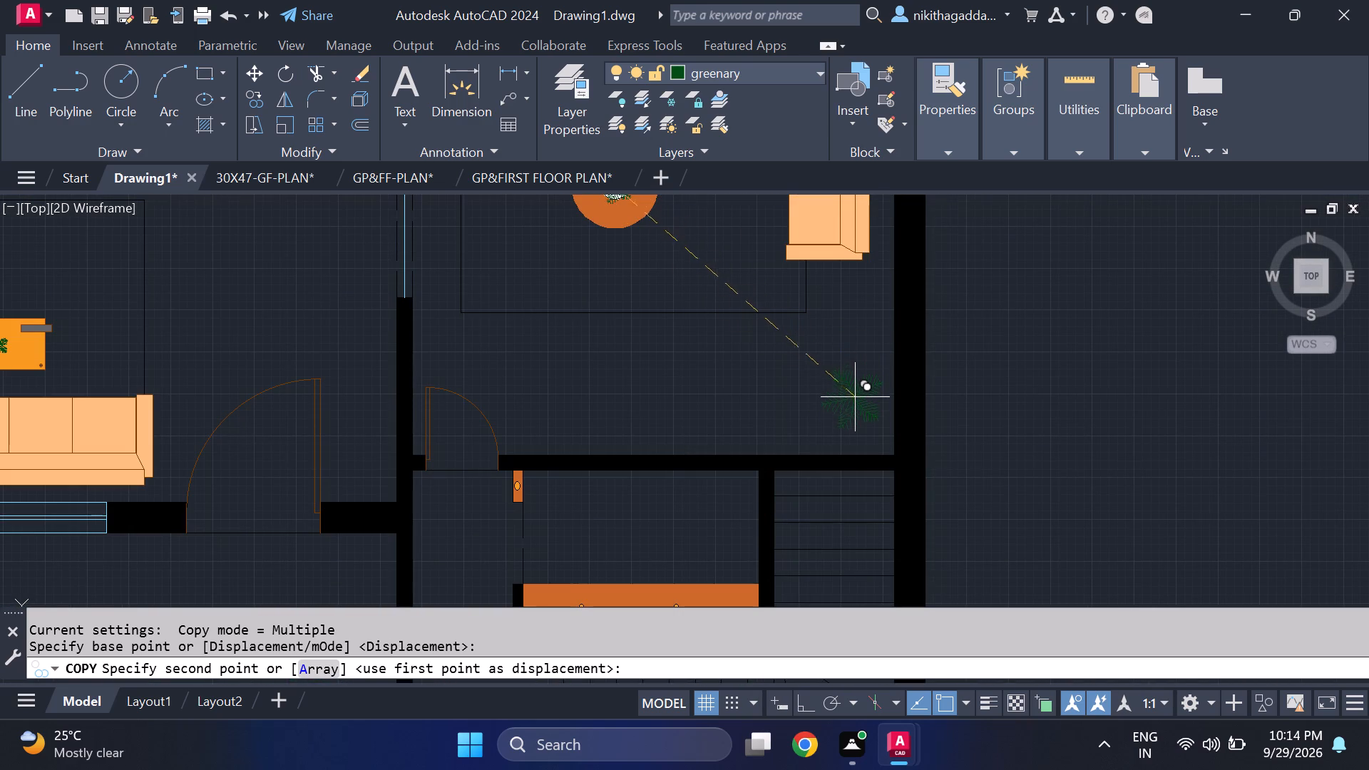
click(853, 404)
Place two more plant copies in the living room, at the north and south ends of the TV unit on the west wall.
scroll(519, 330, down, 4)
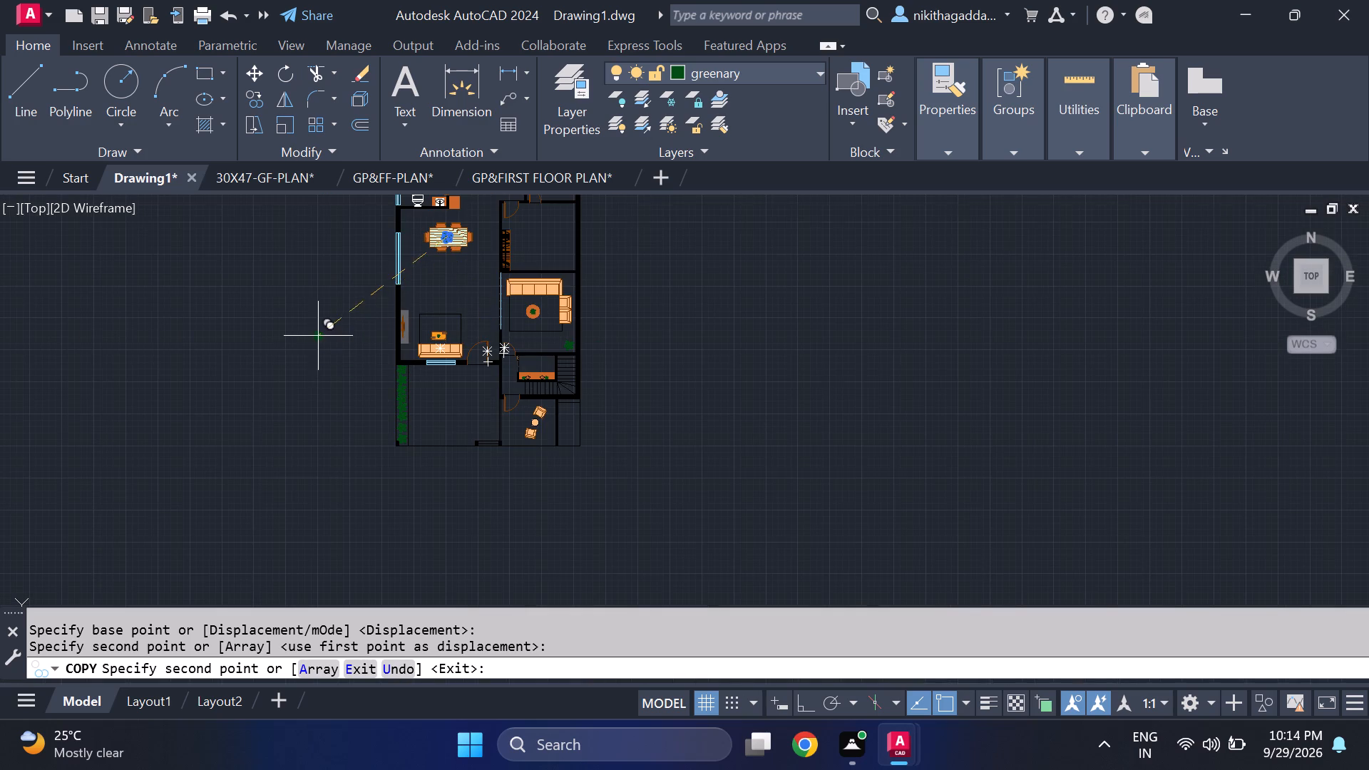
scroll(320, 335, up, 2)
middle_drag(396, 344, 389, 425)
scroll(535, 339, up, 2)
click(522, 316)
scroll(598, 427, down, 2)
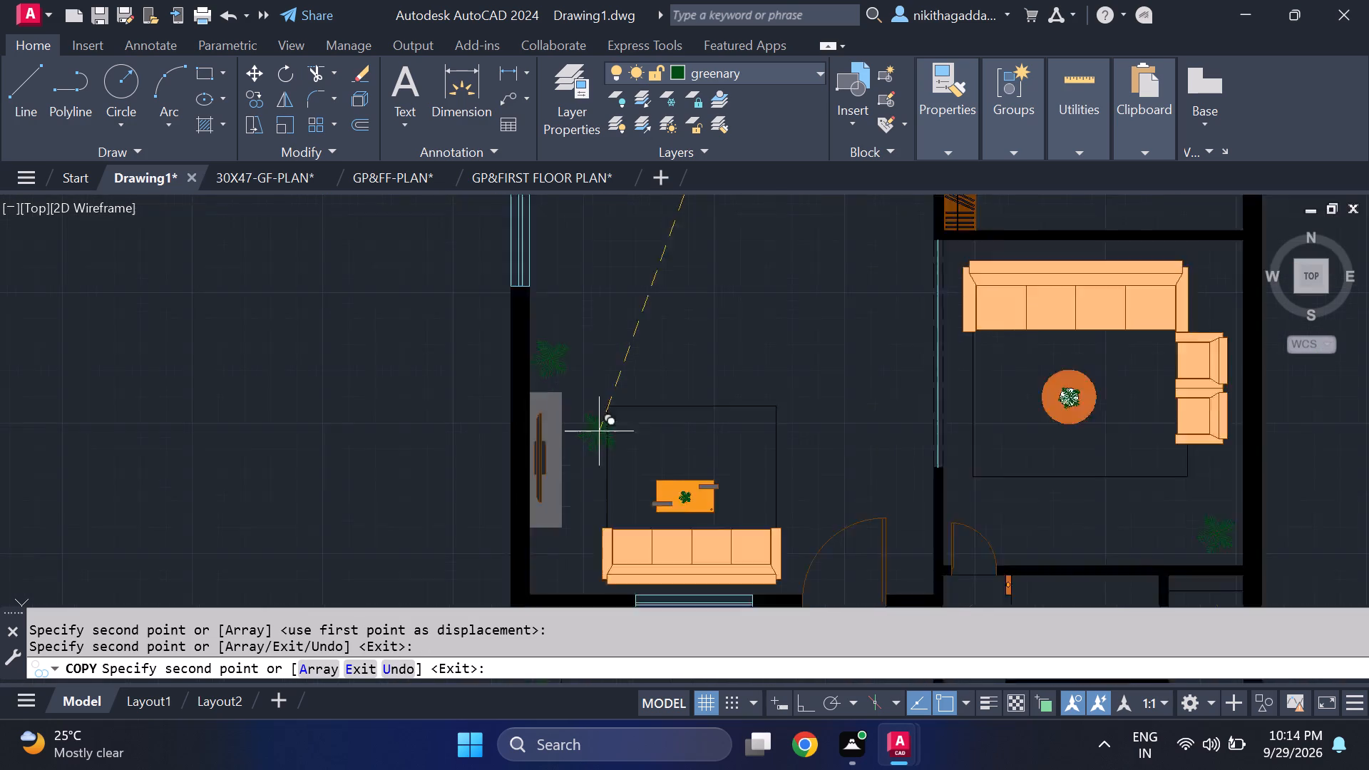
middle_drag(602, 475, 616, 395)
scroll(593, 446, up, 2)
click(582, 427)
scroll(839, 324, down, 2)
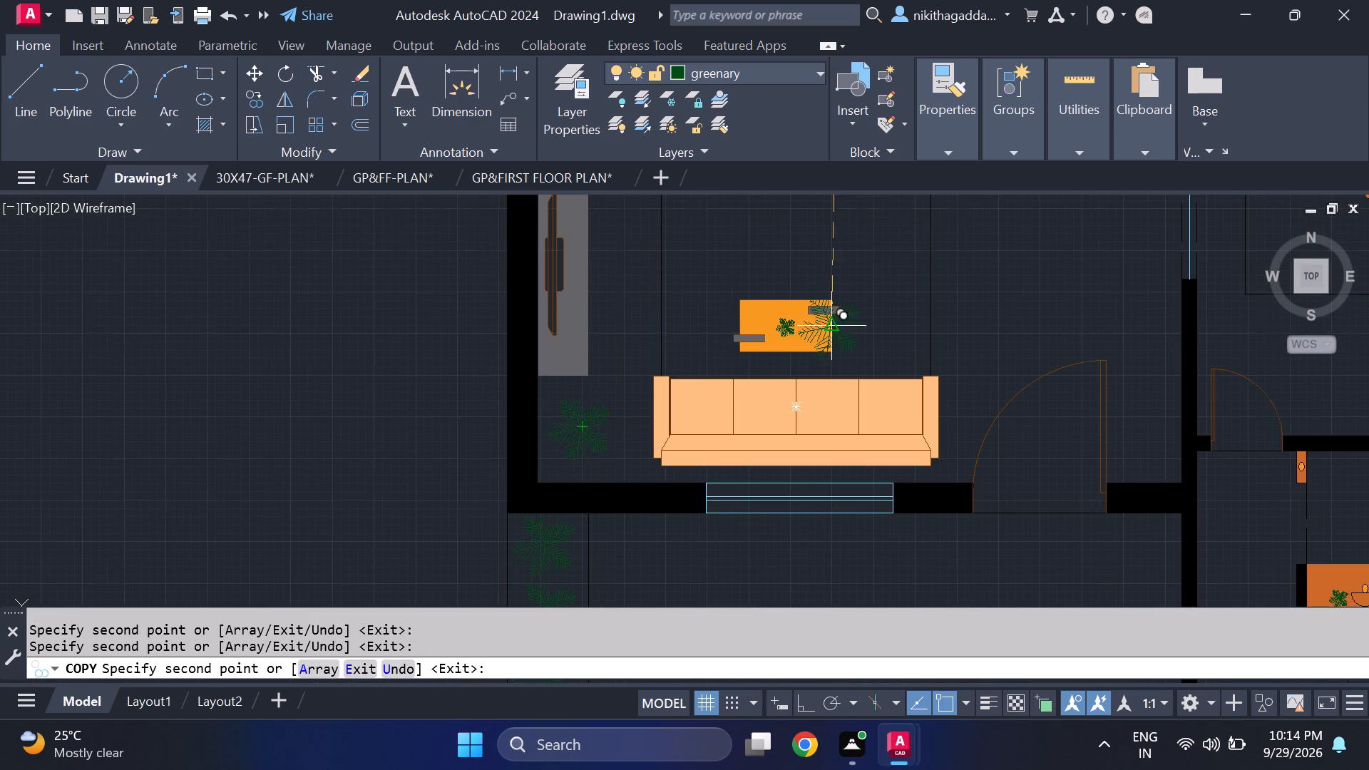
scroll(846, 322, down, 2)
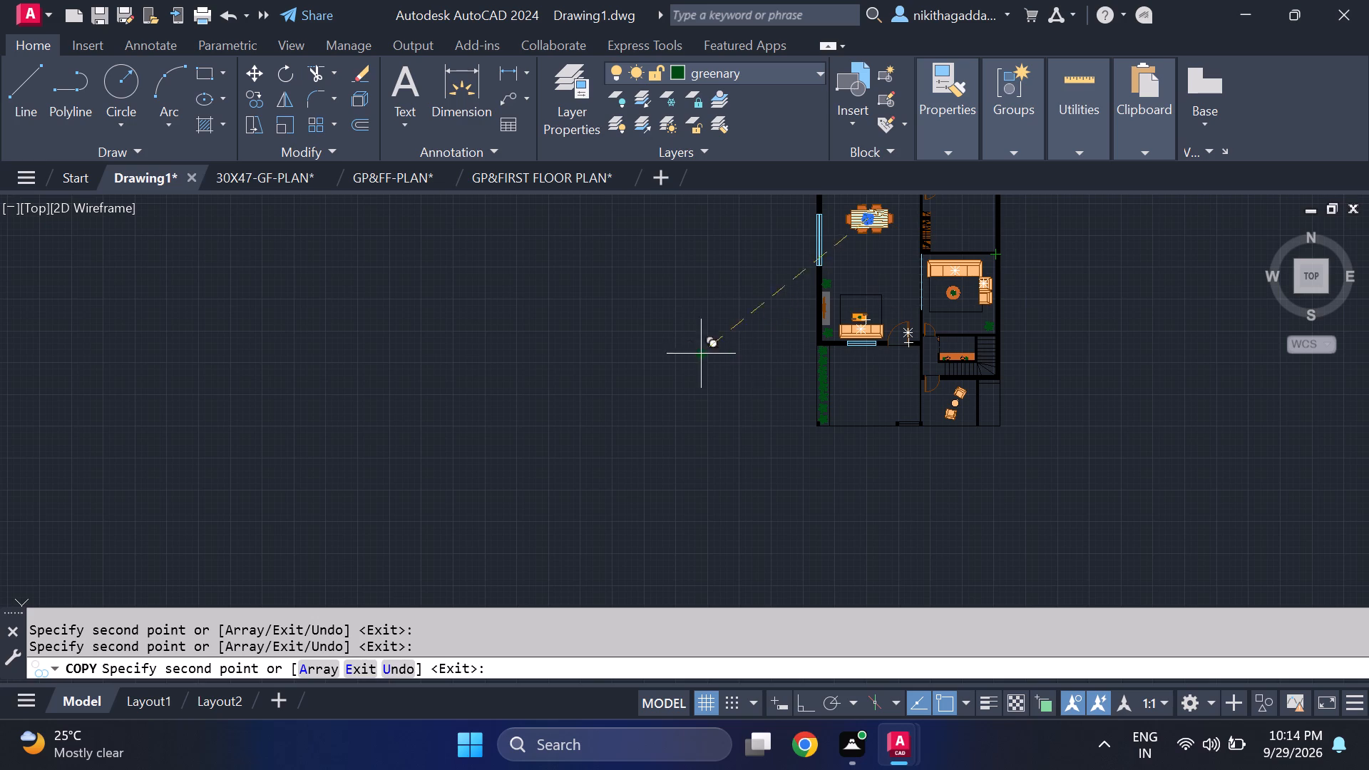
middle_drag(473, 361, 441, 496)
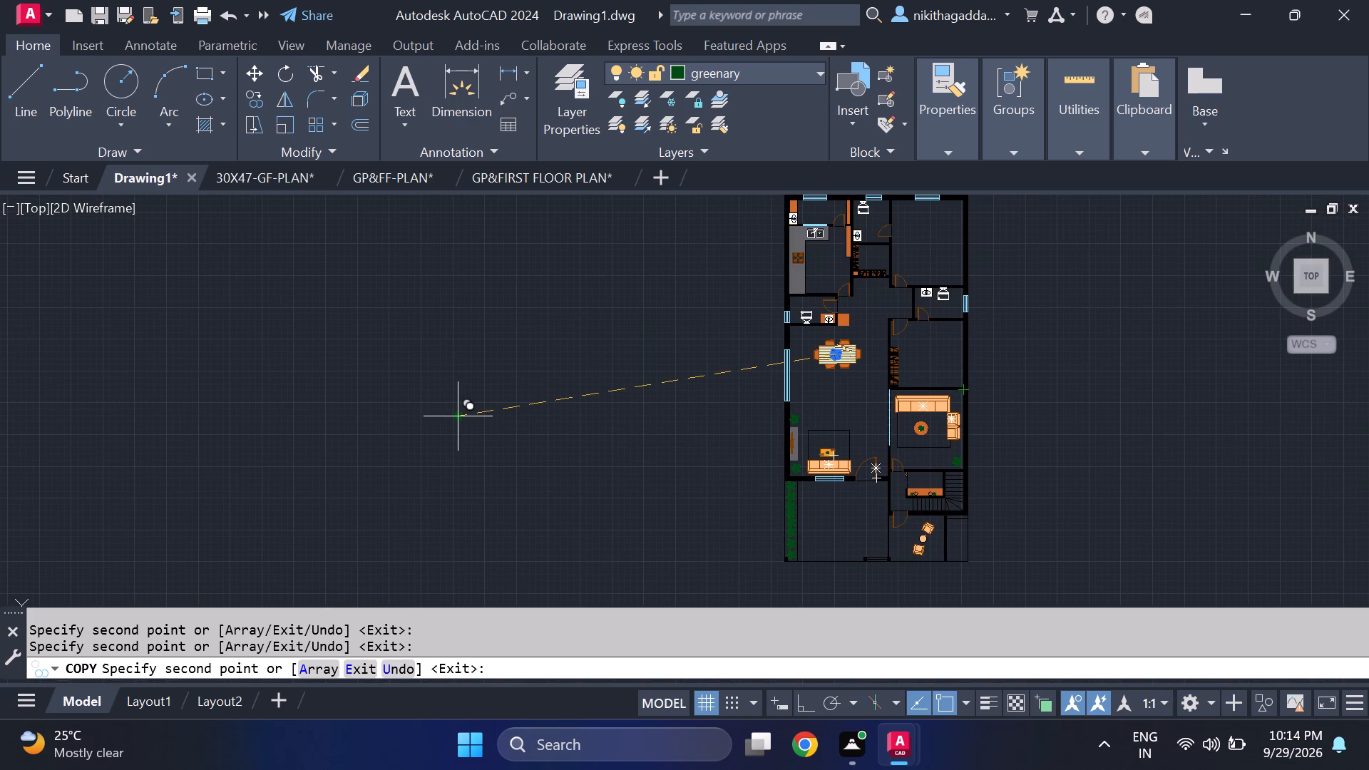
key(Escape)
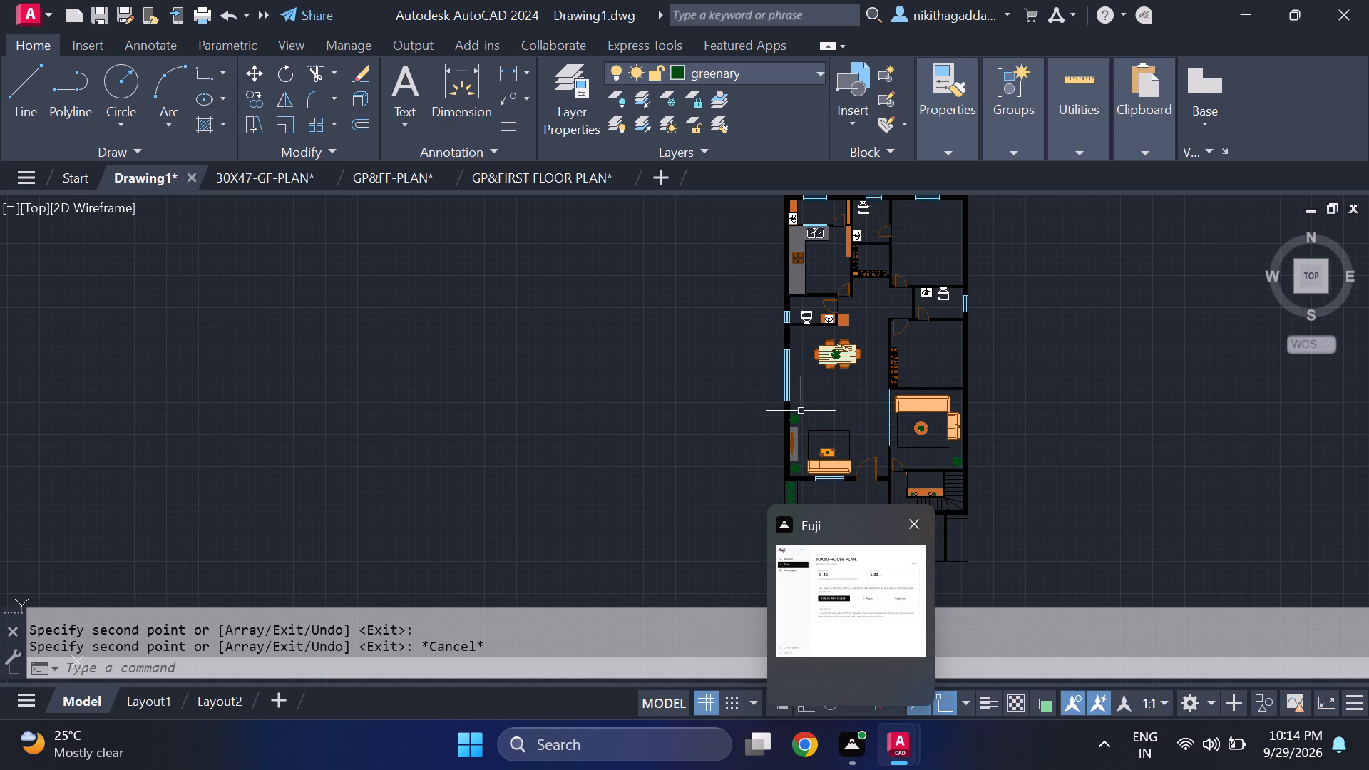
Review the dining area and the kitchen, bathrooms and bedrooms in the northern part of the plan.
middle_drag(800, 411, 749, 456)
scroll(755, 462, up, 2)
middle_drag(807, 427, 719, 518)
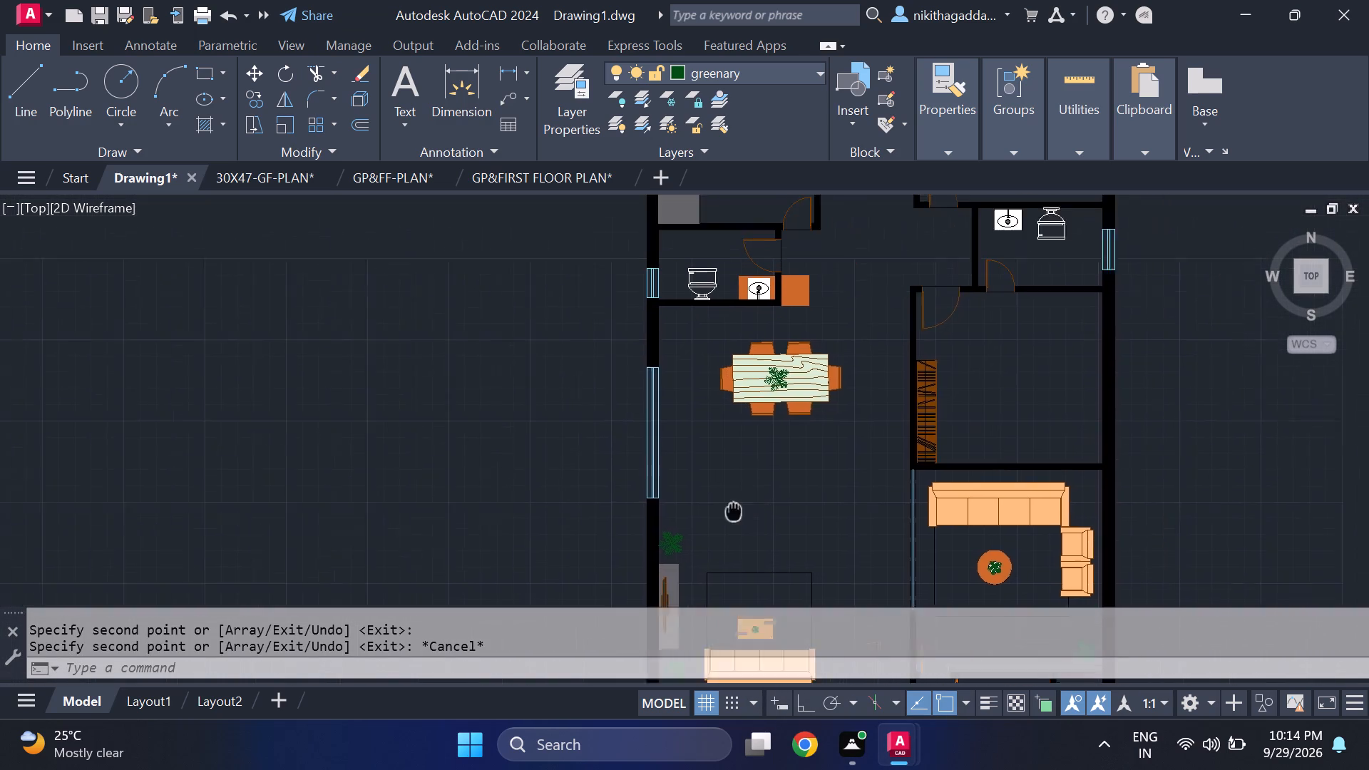
middle_drag(719, 518, 563, 587)
middle_drag(618, 441, 617, 588)
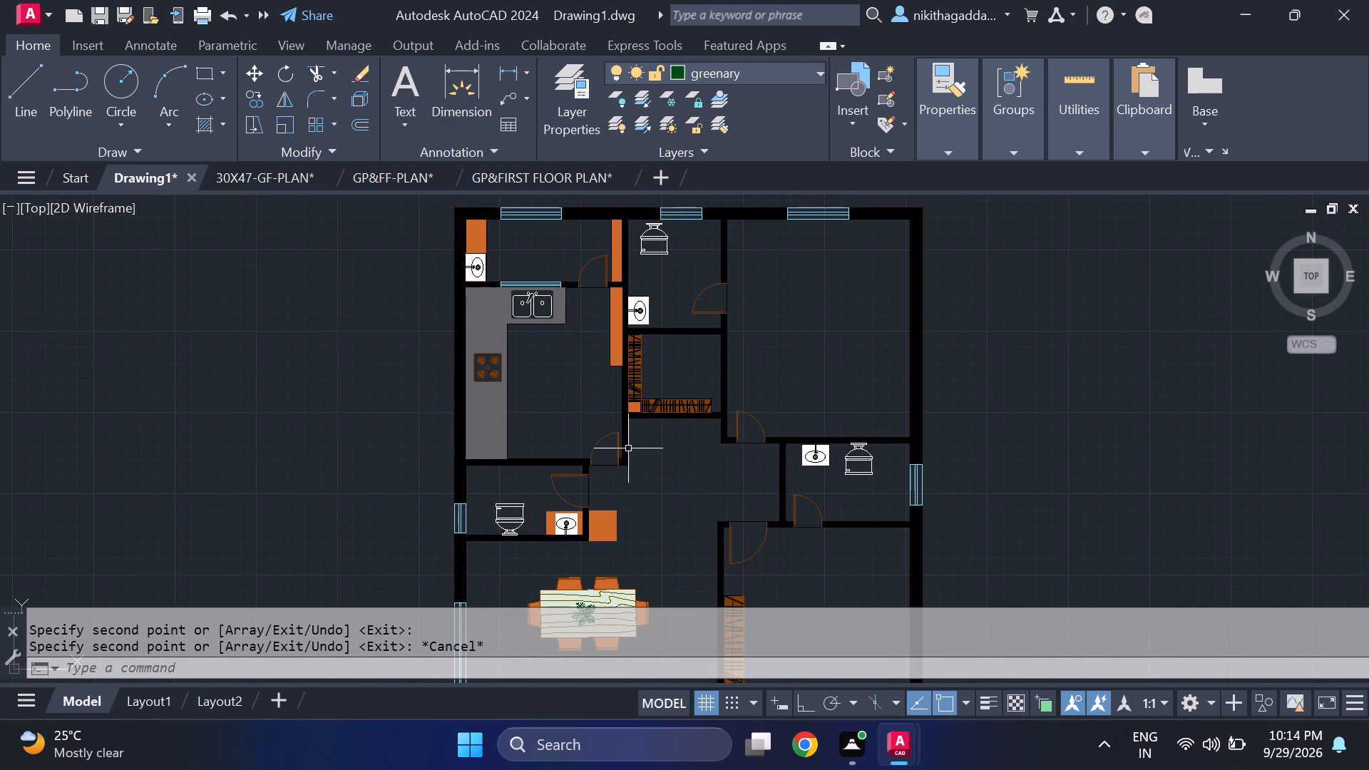
scroll(628, 448, down, 4)
scroll(635, 483, up, 3)
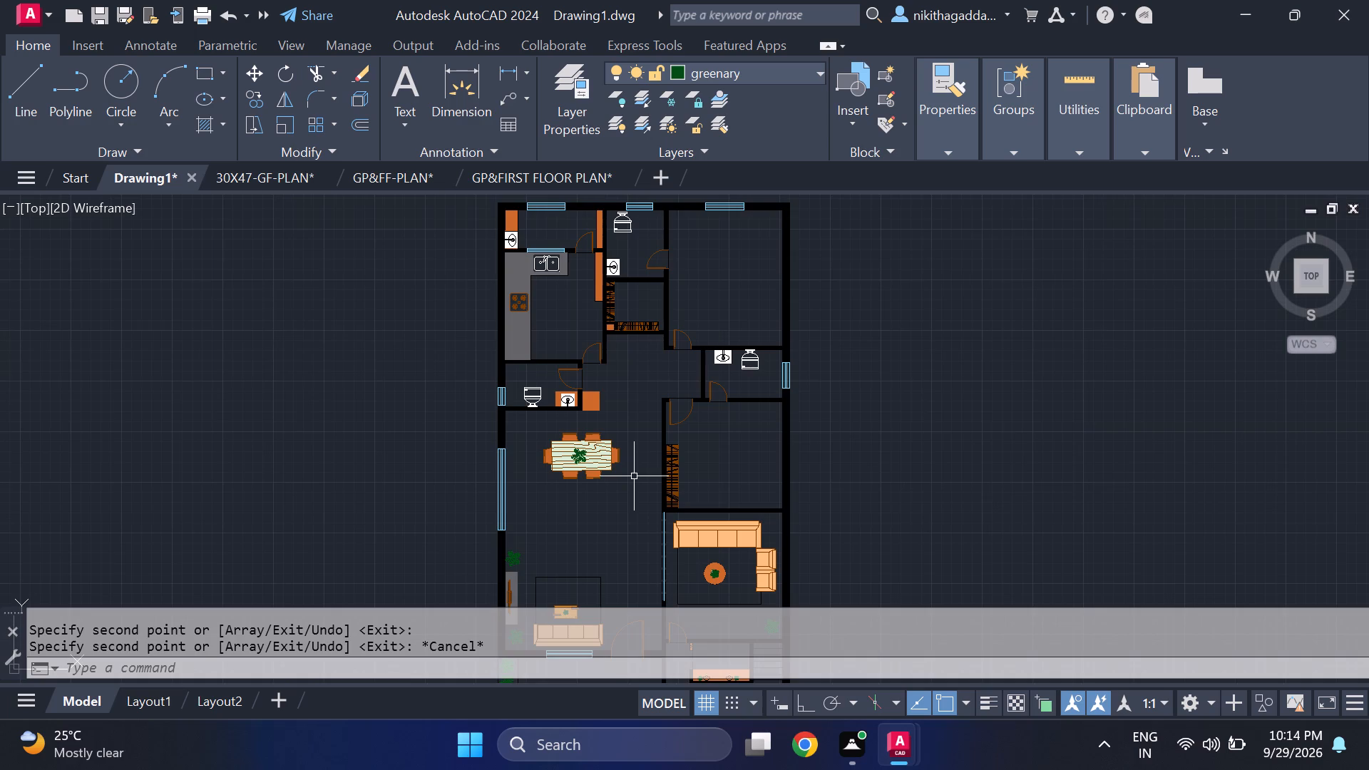
middle_drag(620, 471, 605, 478)
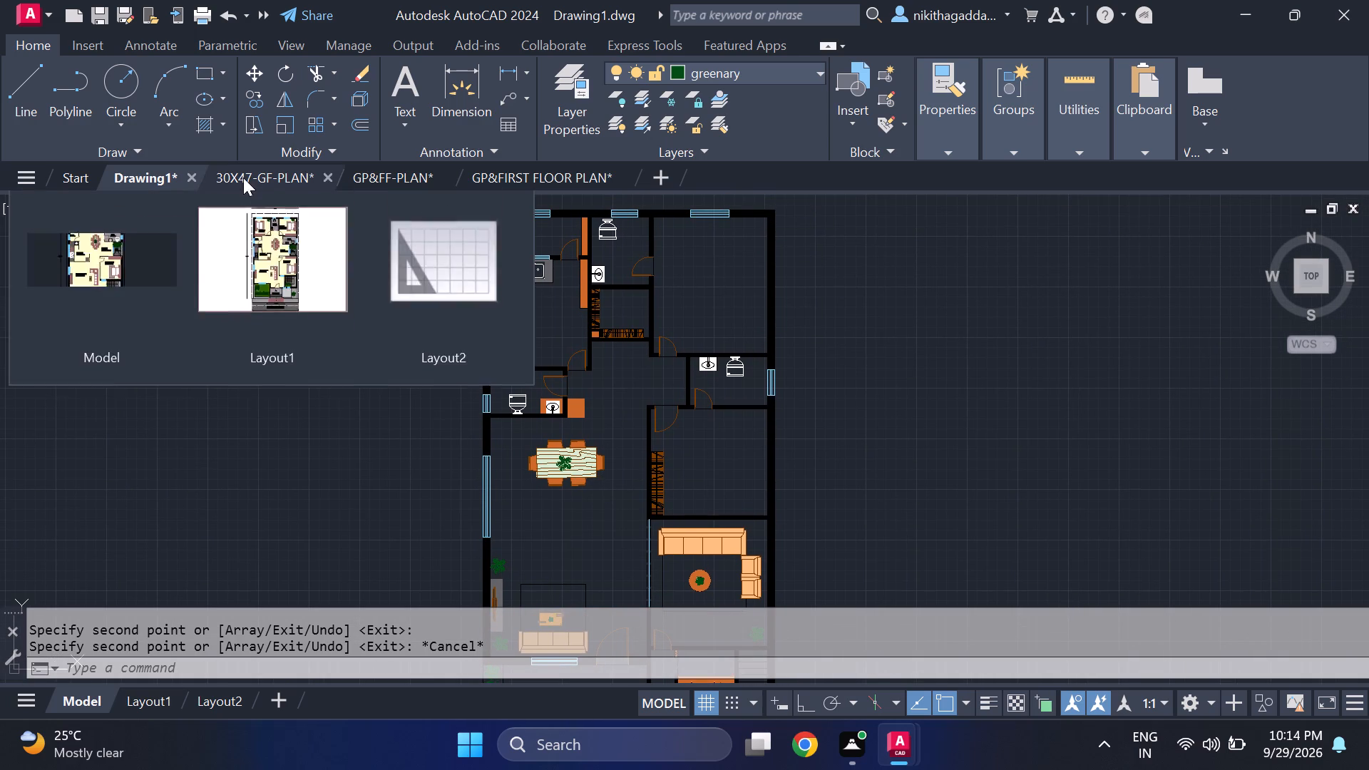
Copy the M.BEDROOM bed set with its side tables from the GP&FIRST FLOOR PLAN drawing to the clipboard.
click(495, 185)
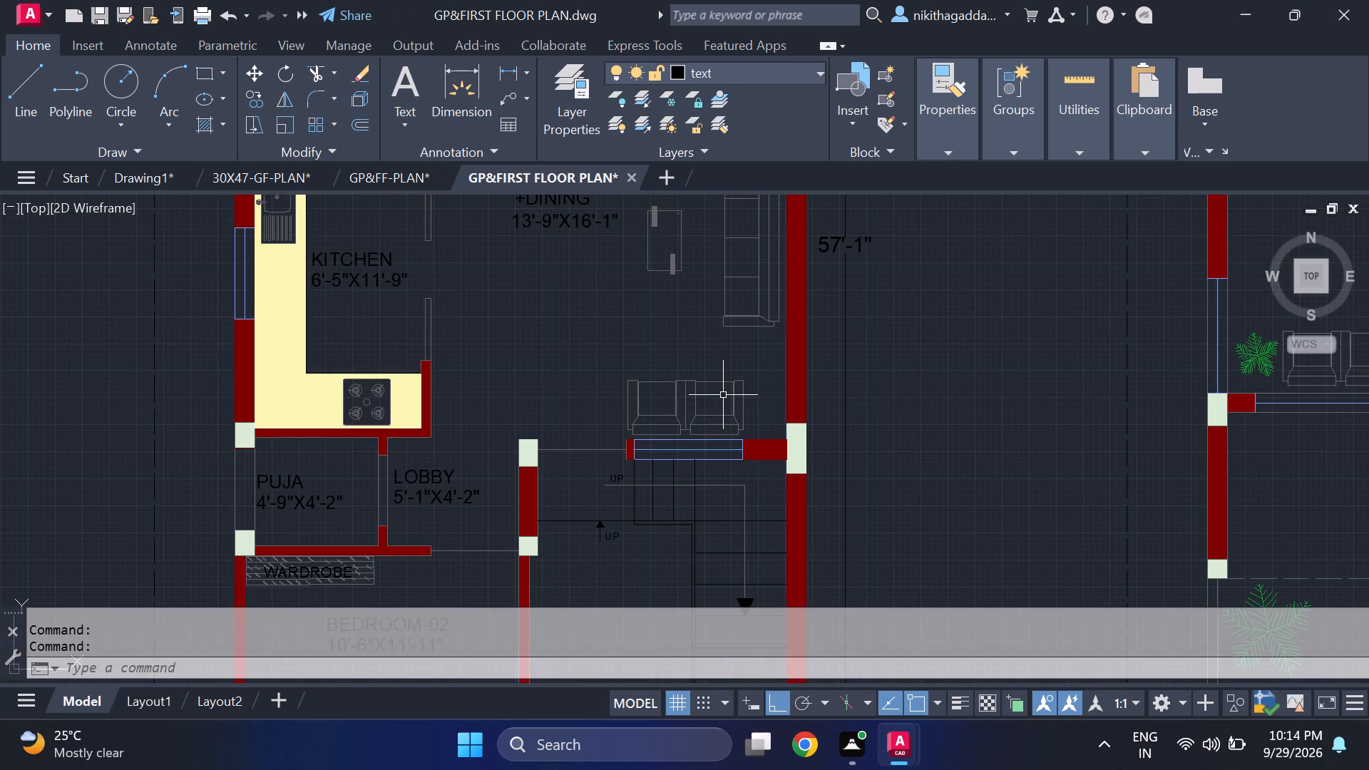
scroll(689, 376, down, 3)
middle_drag(627, 277, 640, 353)
scroll(622, 281, up, 3)
middle_drag(635, 297, 637, 308)
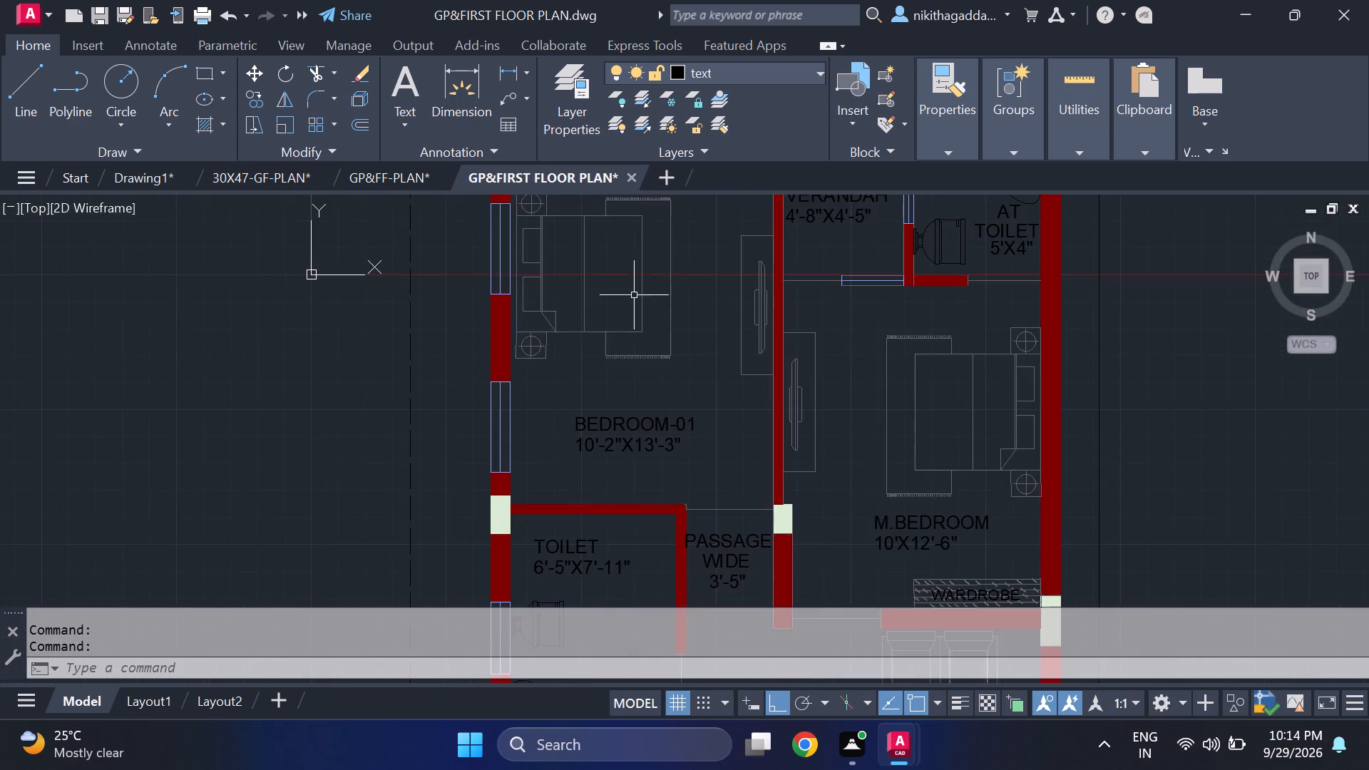
middle_drag(637, 308, 657, 413)
click(704, 292)
click(615, 410)
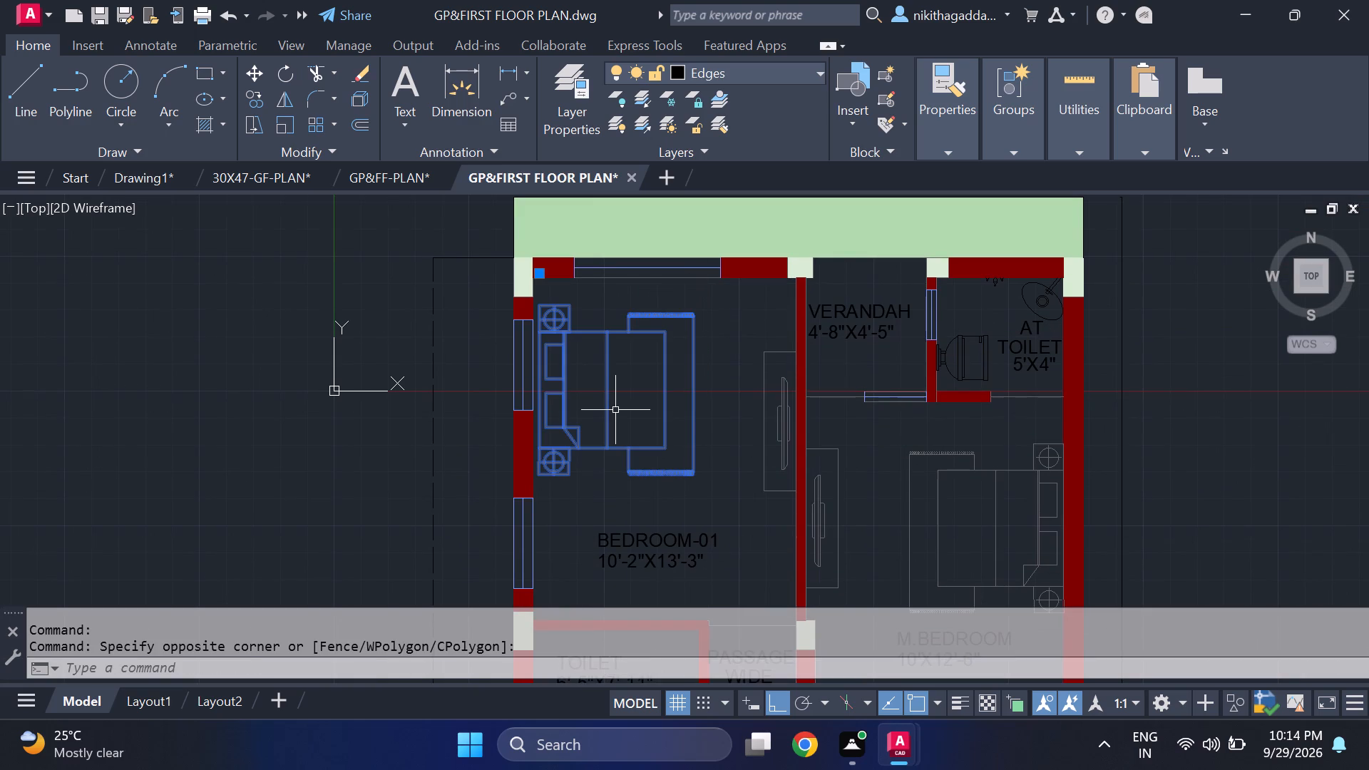
key(Escape)
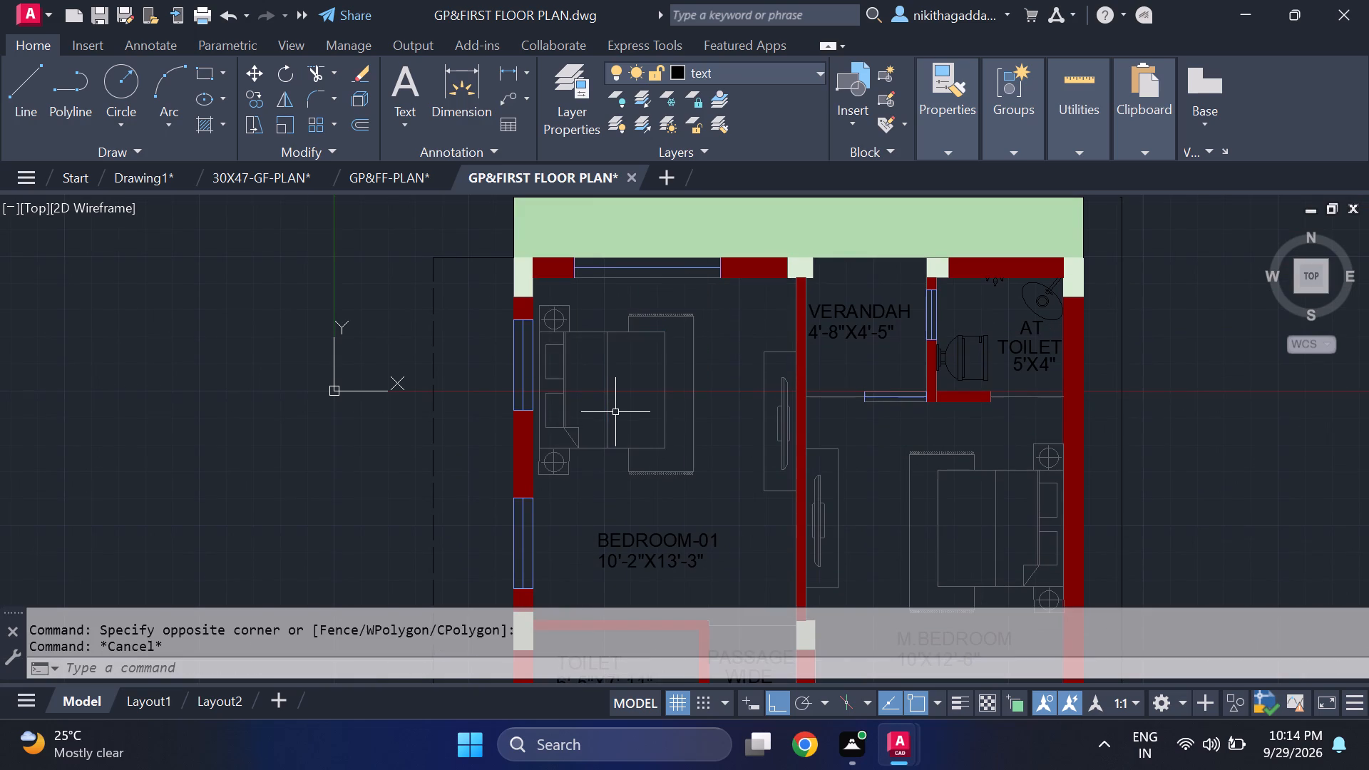
middle_drag(702, 446, 647, 370)
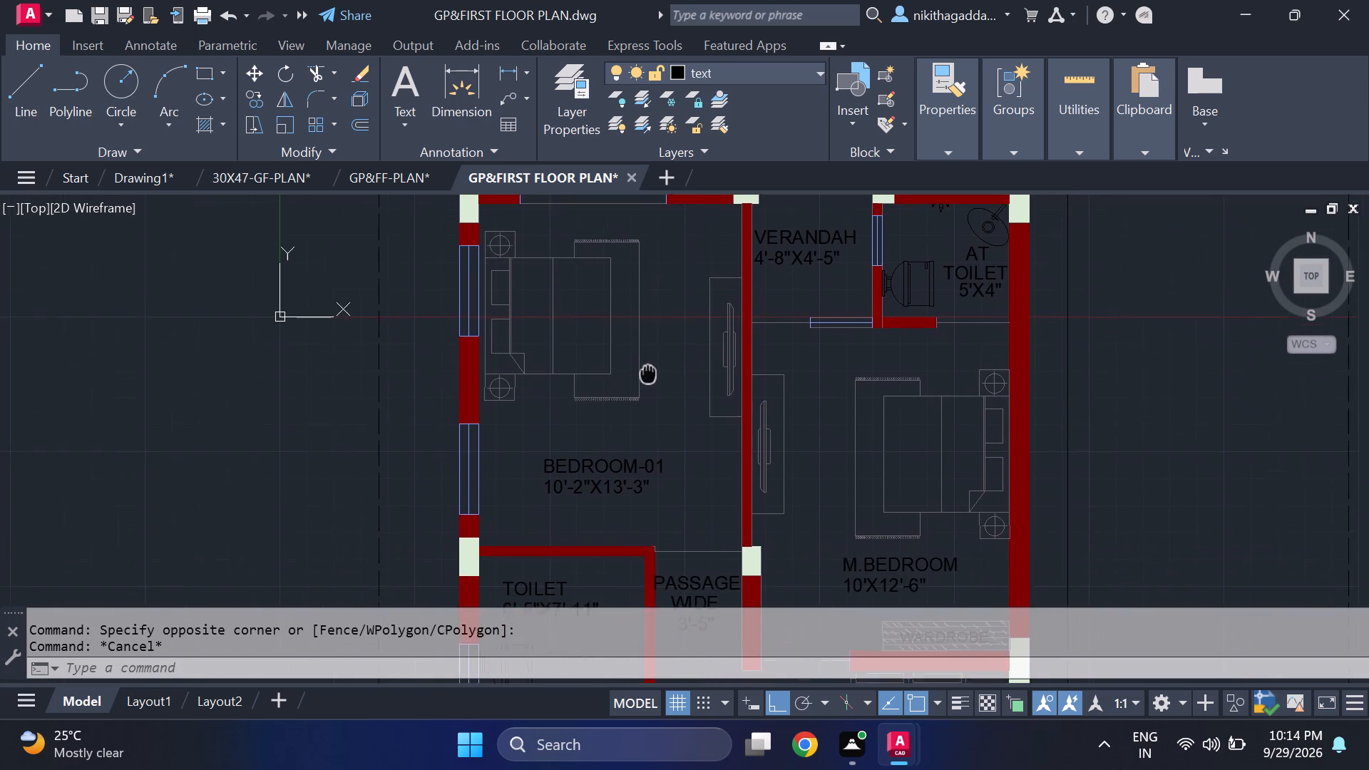
middle_drag(647, 370, 627, 338)
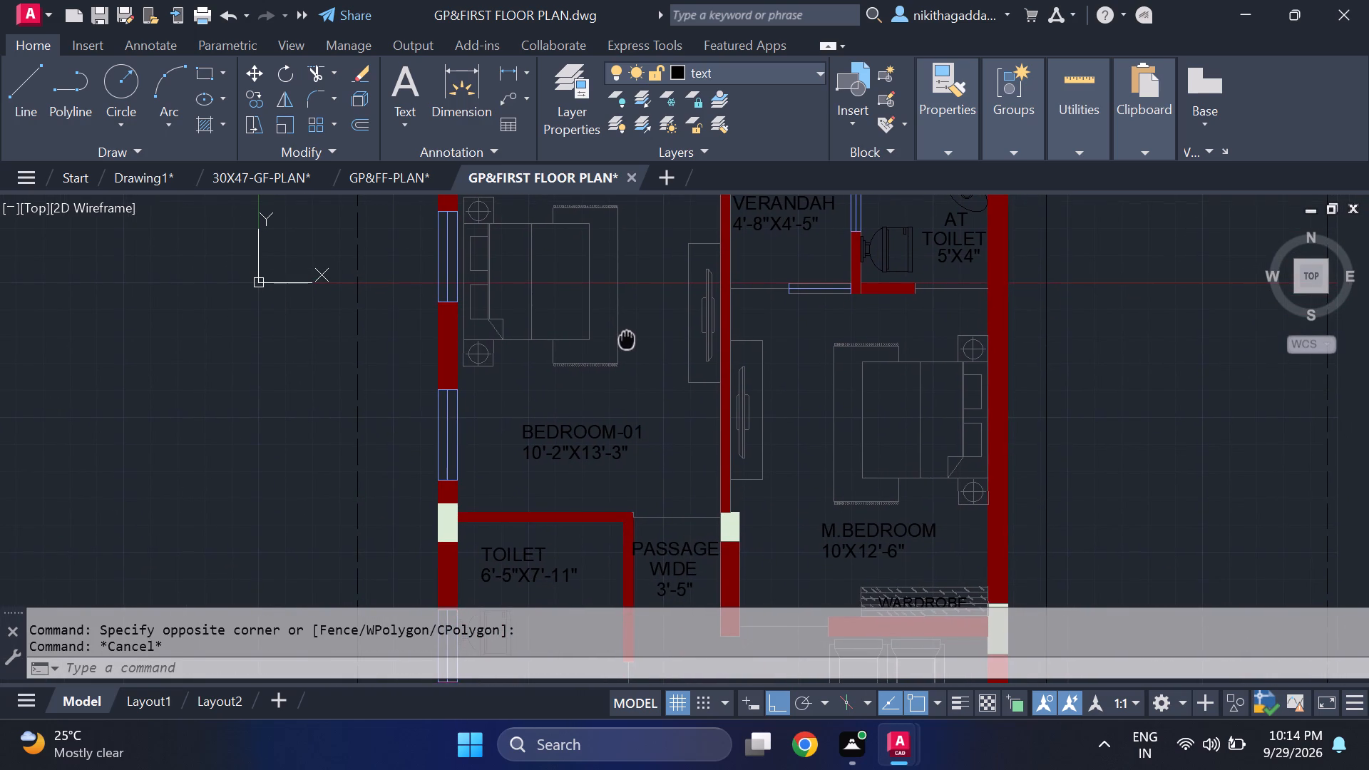
middle_drag(627, 338, 627, 334)
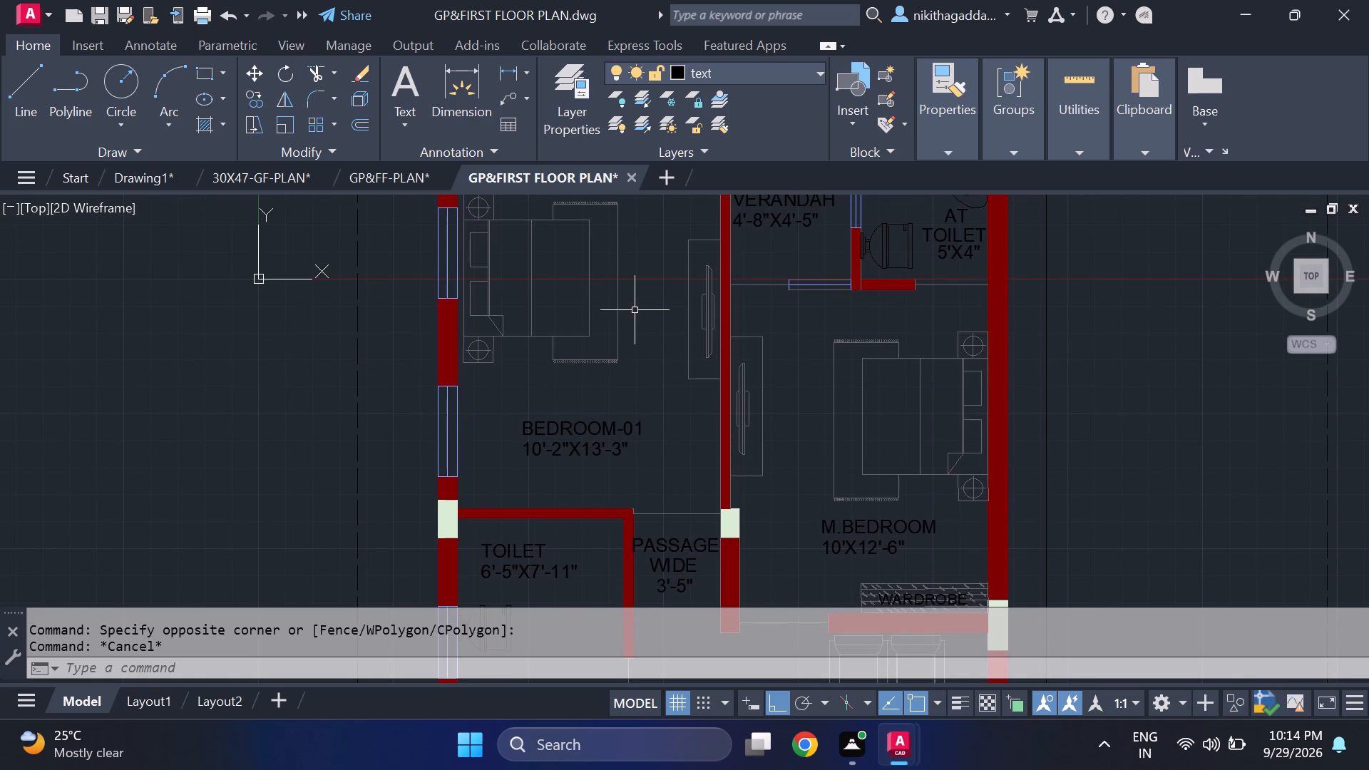
scroll(635, 310, down, 3)
scroll(635, 310, up, 2)
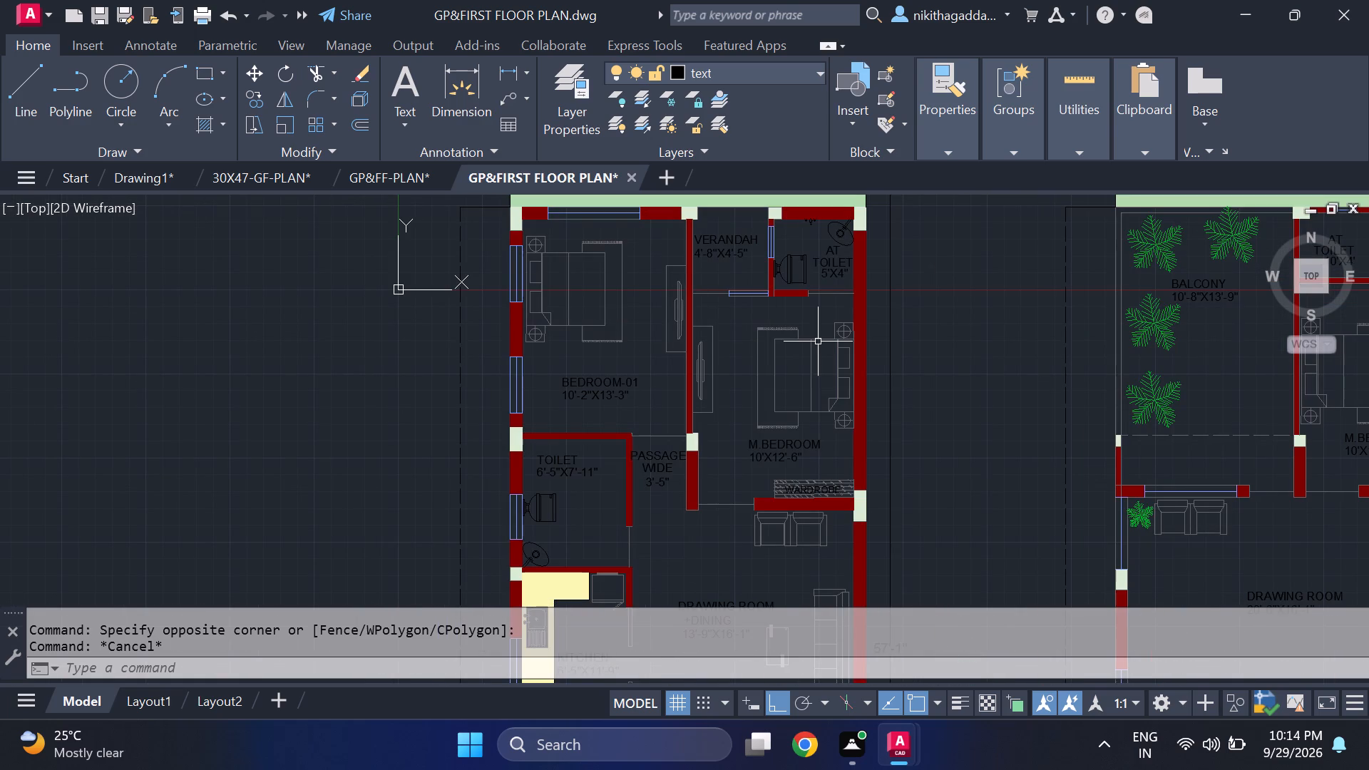
click(819, 342)
key(ctrl+c)
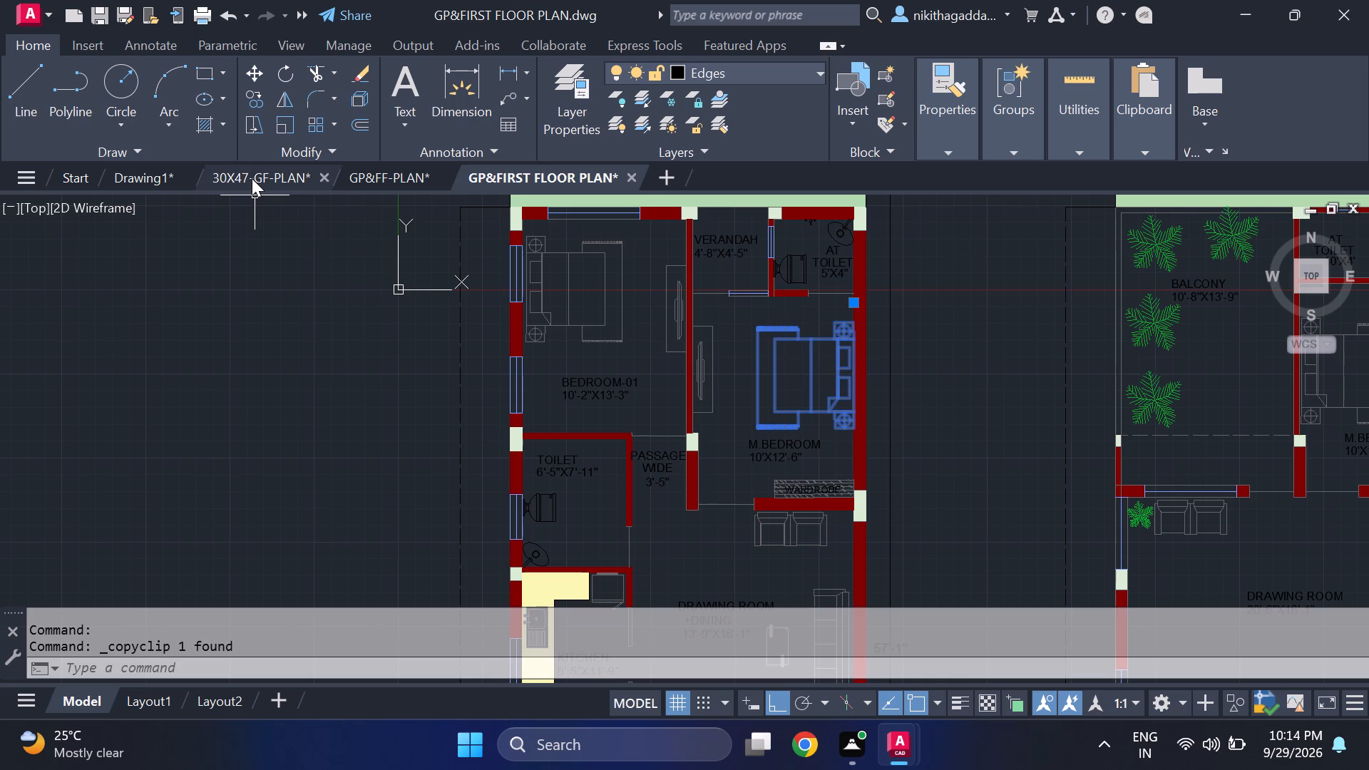
Paste the bed set into Drawing1, in the empty space west of the house plan.
click(230, 183)
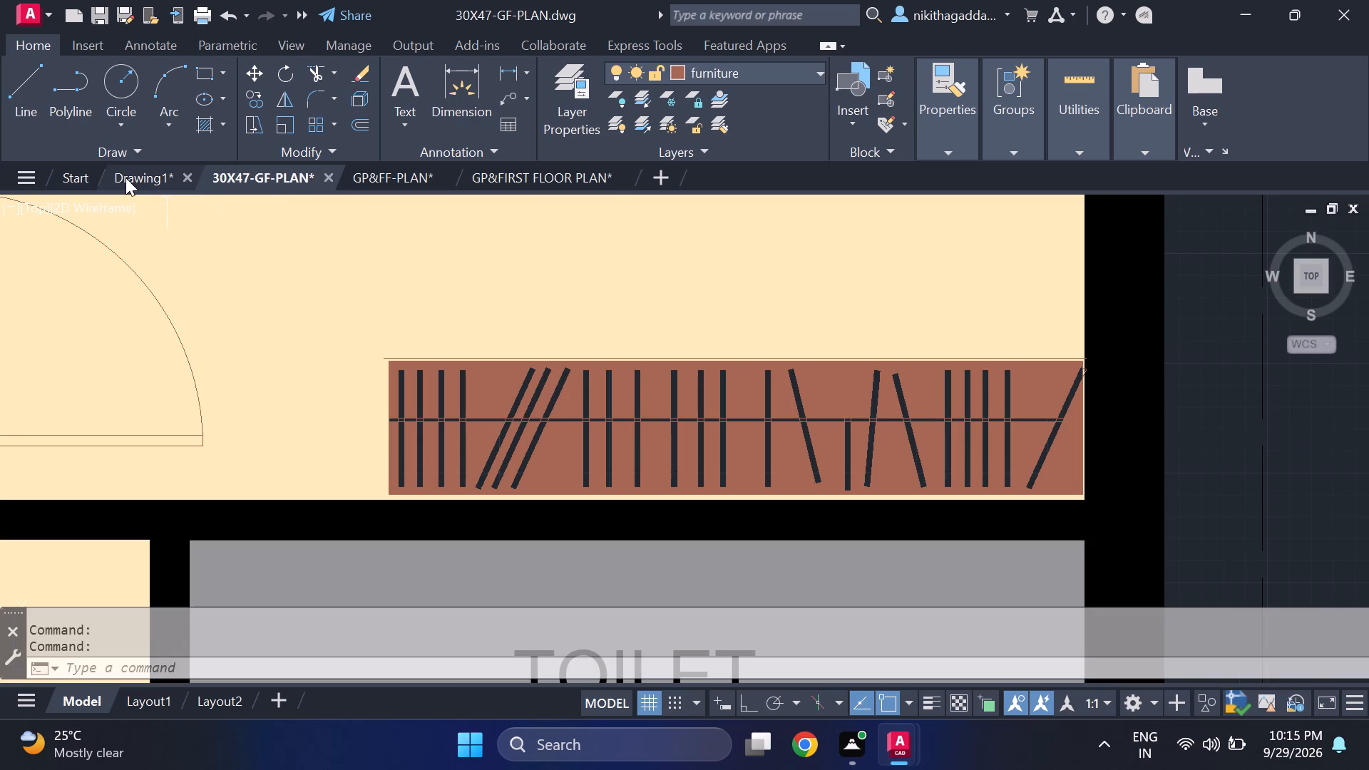
click(125, 178)
scroll(217, 383, down, 4)
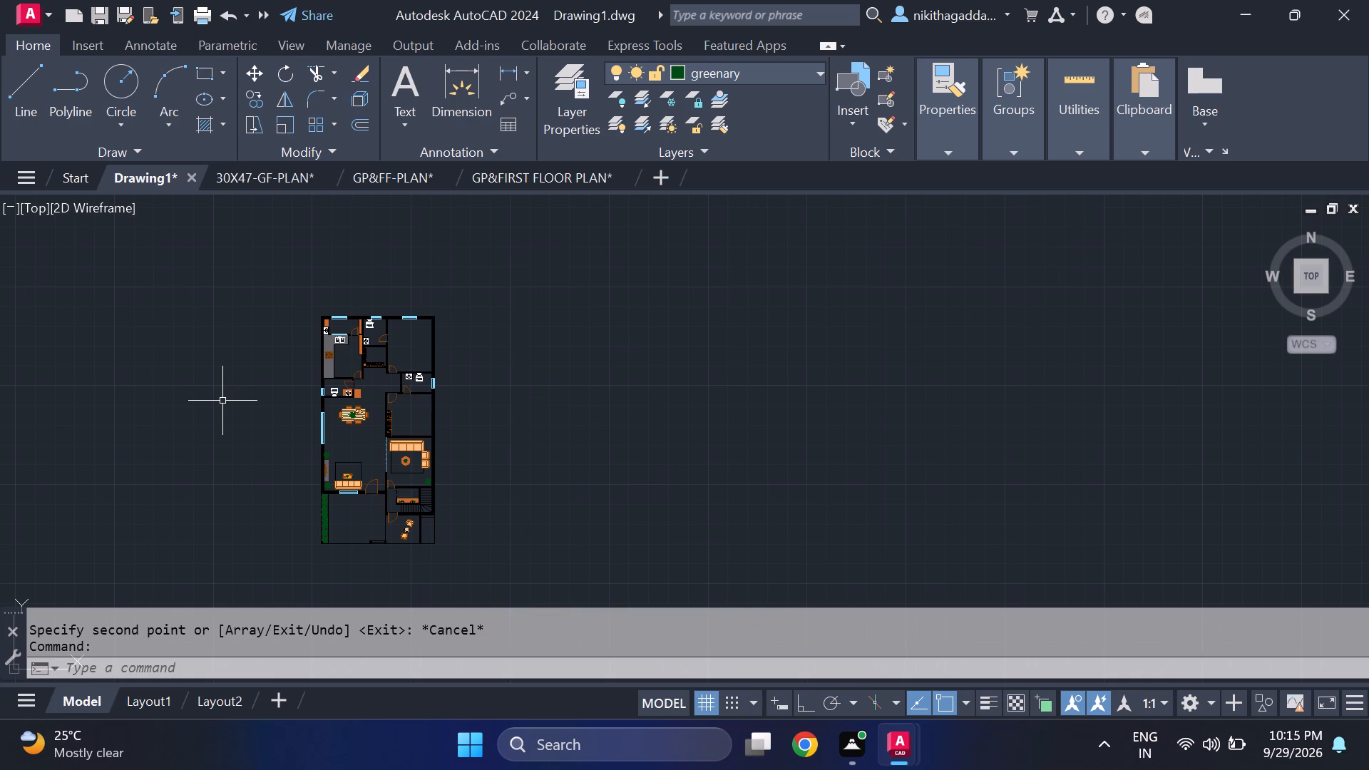
key(ctrl+v)
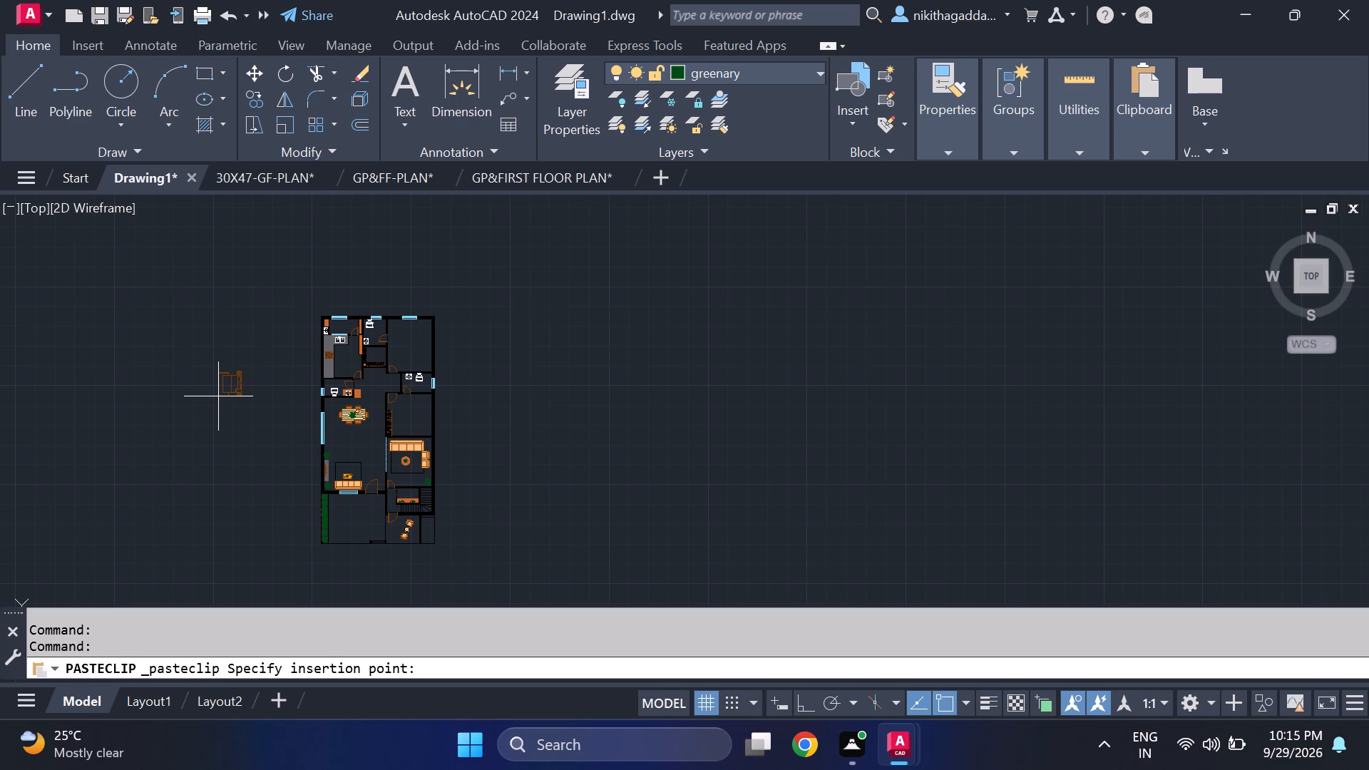
click(243, 440)
scroll(250, 428, up, 6)
scroll(277, 412, down, 4)
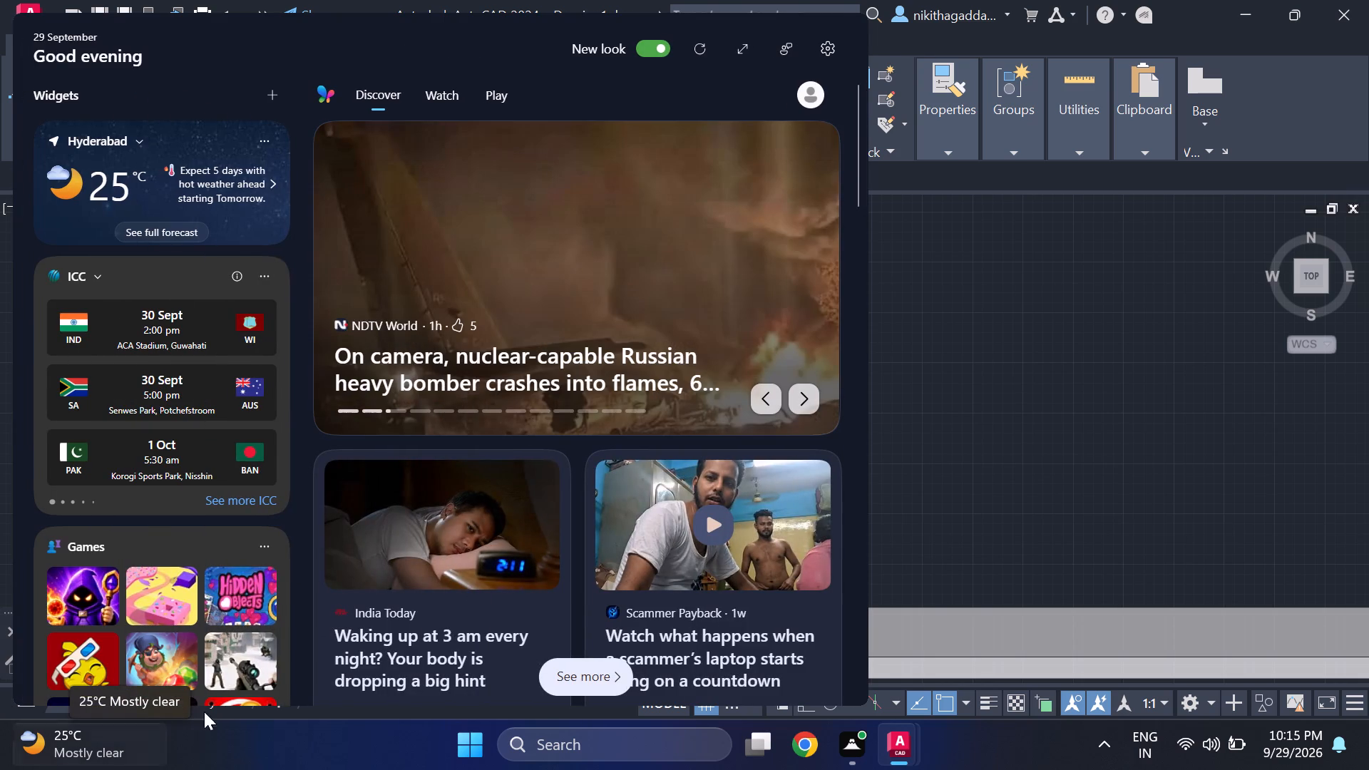
scroll(208, 422, up, 2)
scroll(283, 429, up, 3)
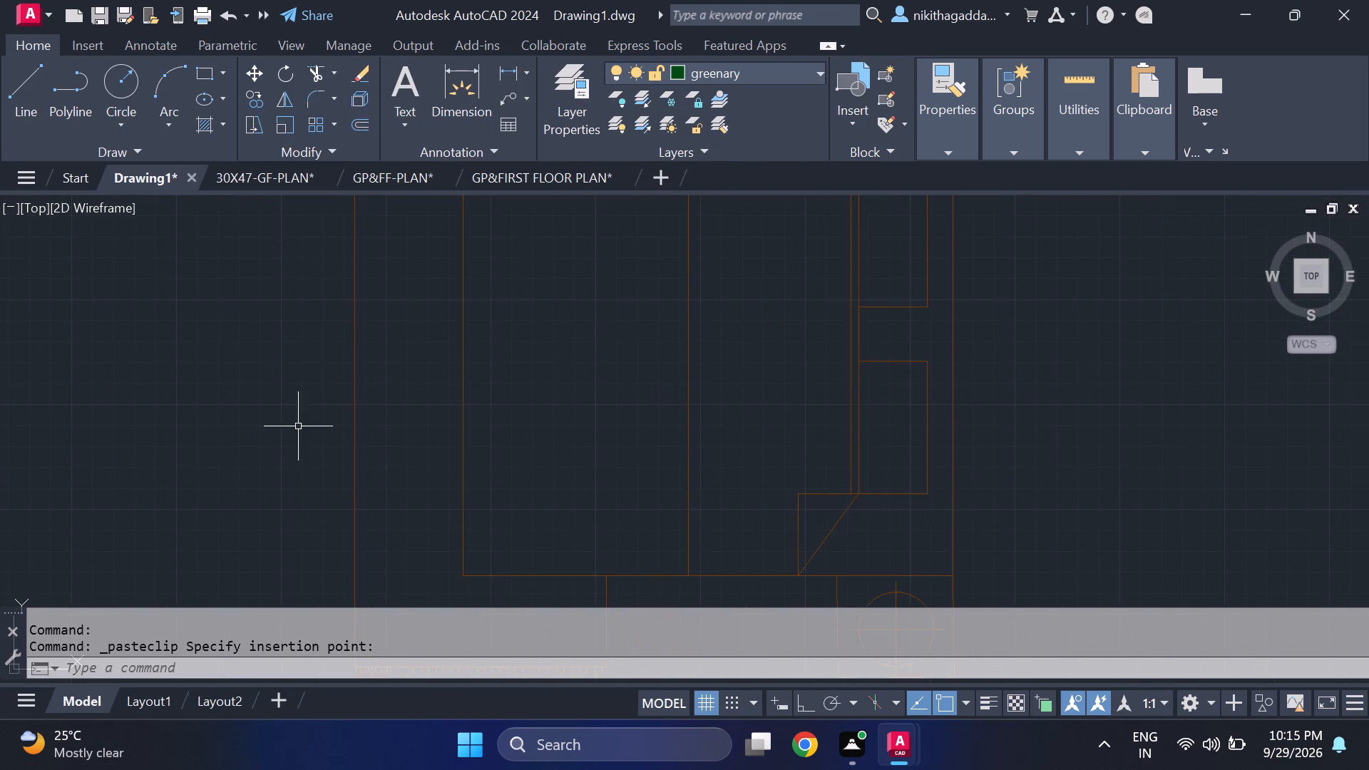
scroll(331, 430, down, 2)
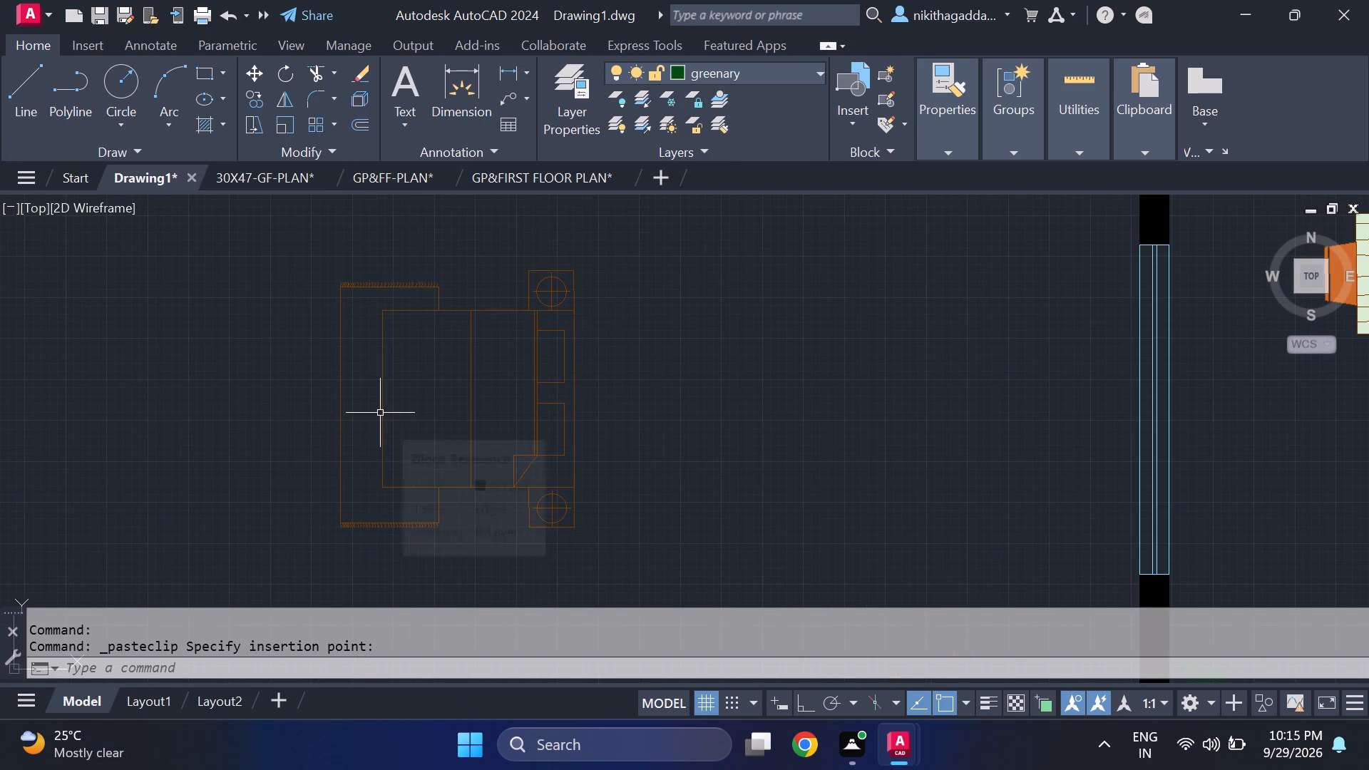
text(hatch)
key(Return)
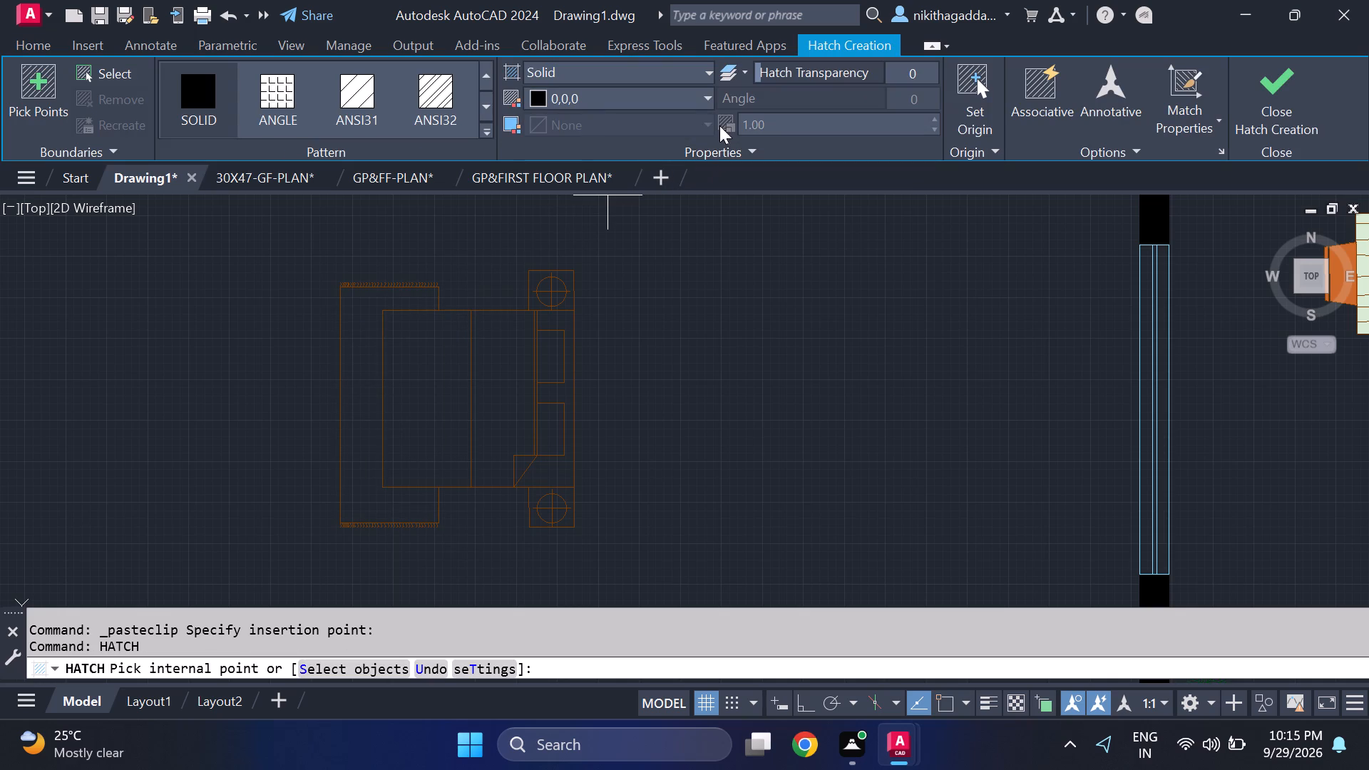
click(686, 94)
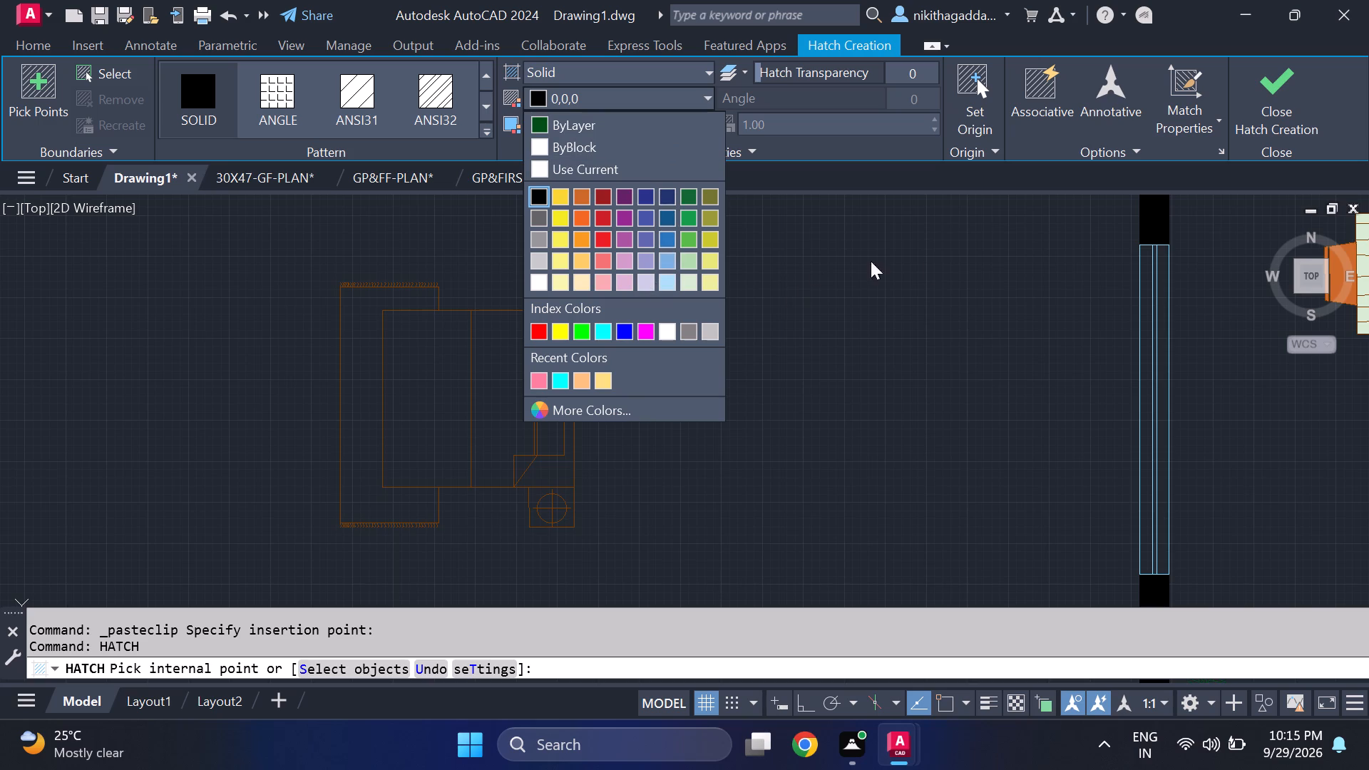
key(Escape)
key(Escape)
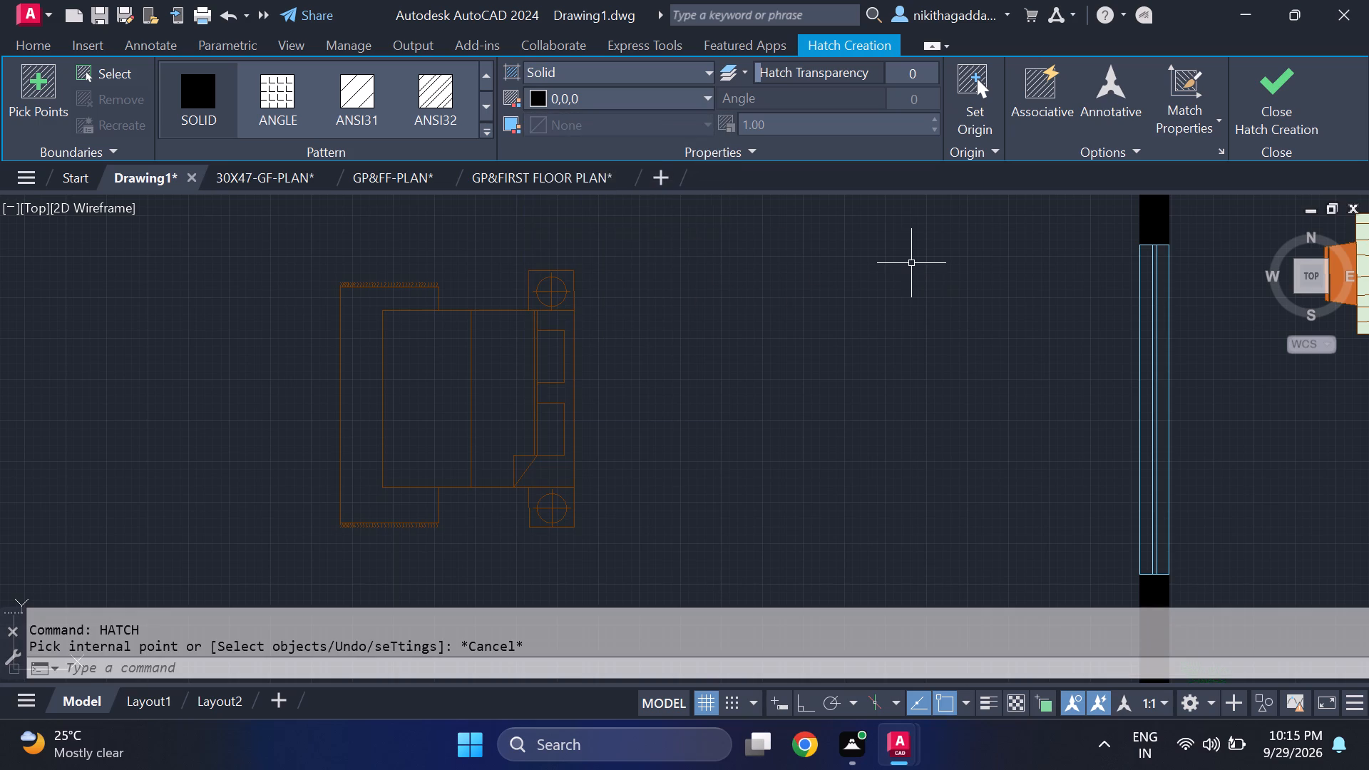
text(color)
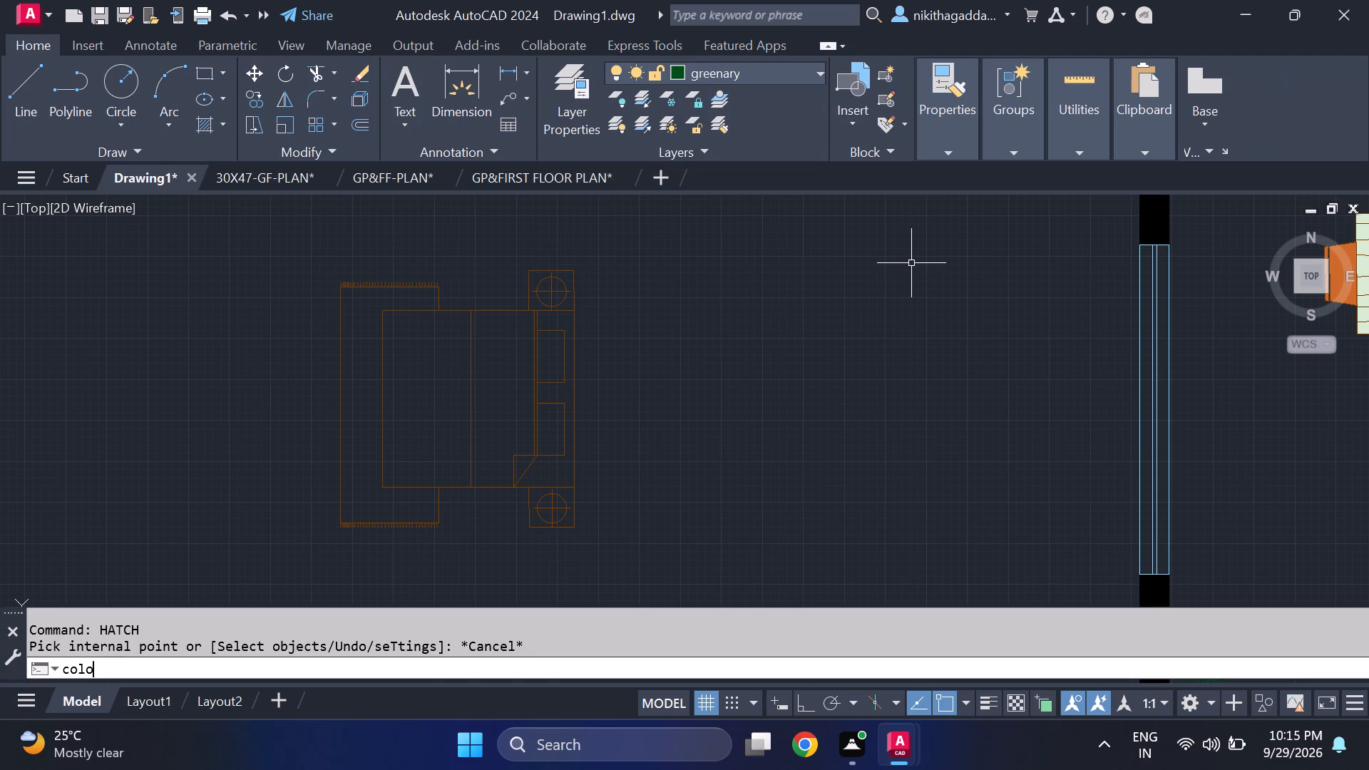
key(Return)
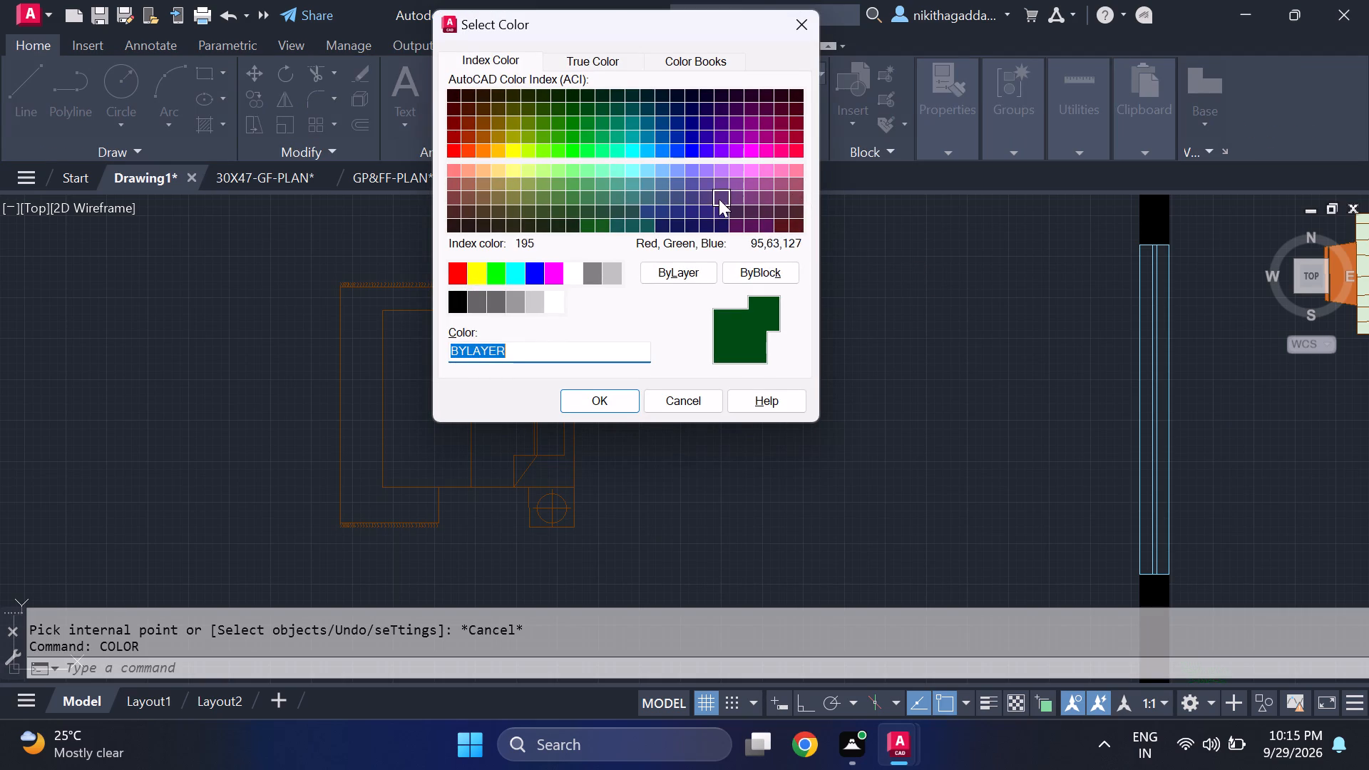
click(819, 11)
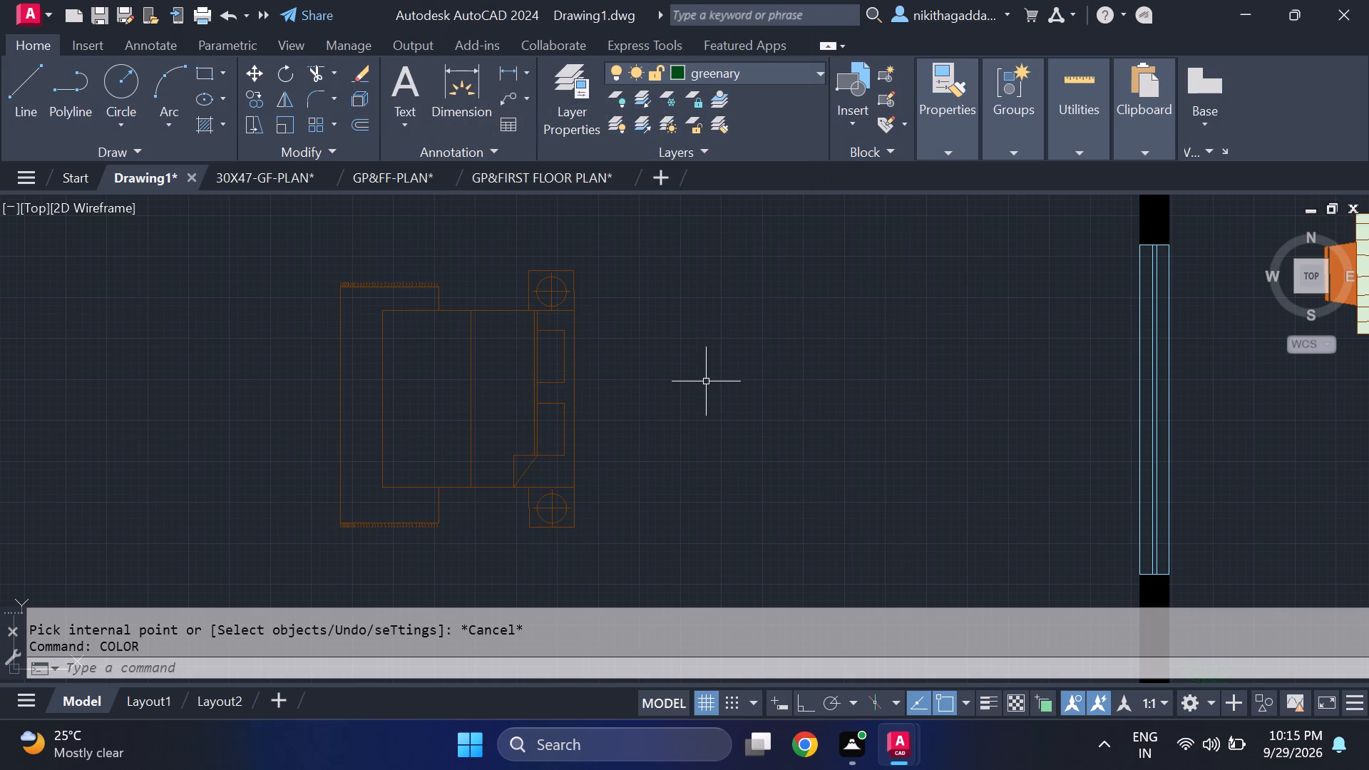
Hatch the fringed rug and the blanket at the foot of the pasted bed with solid colour 31.
text(hat)
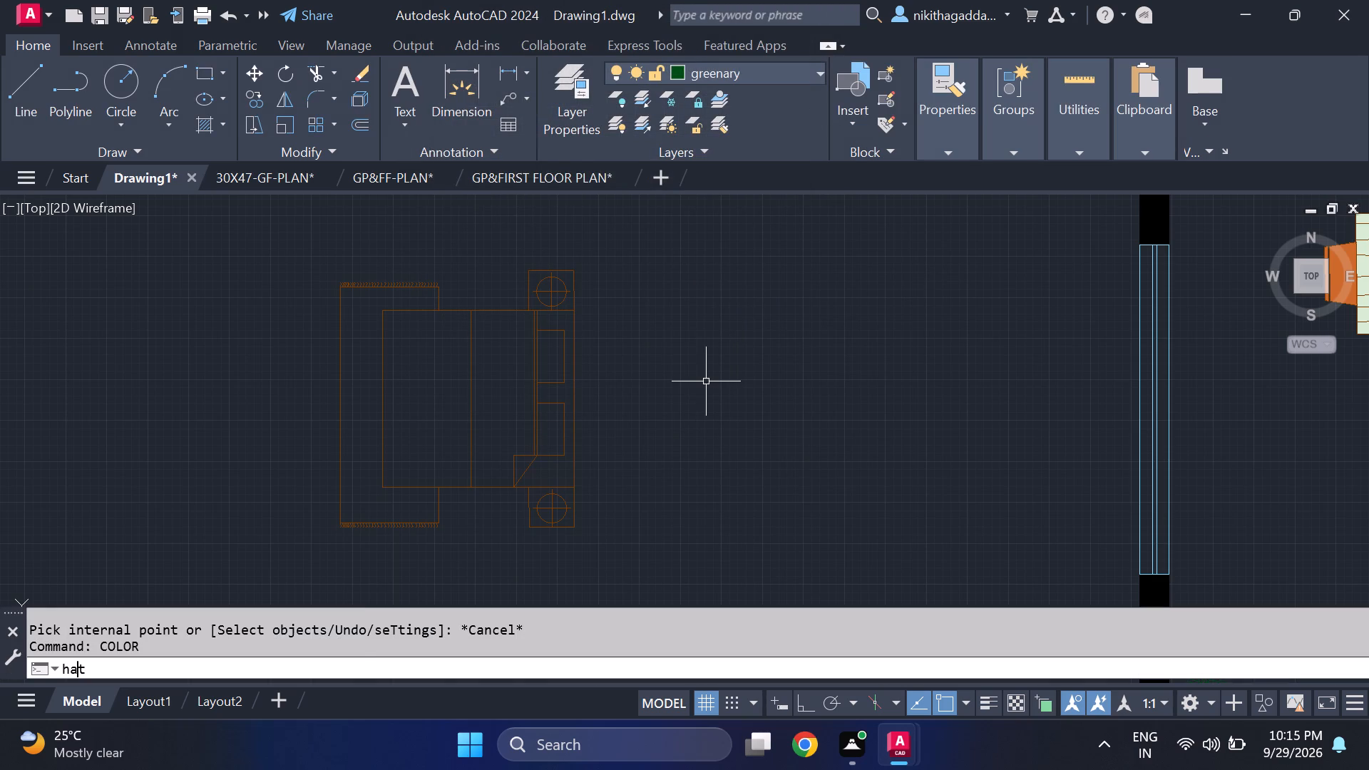
text(ch)
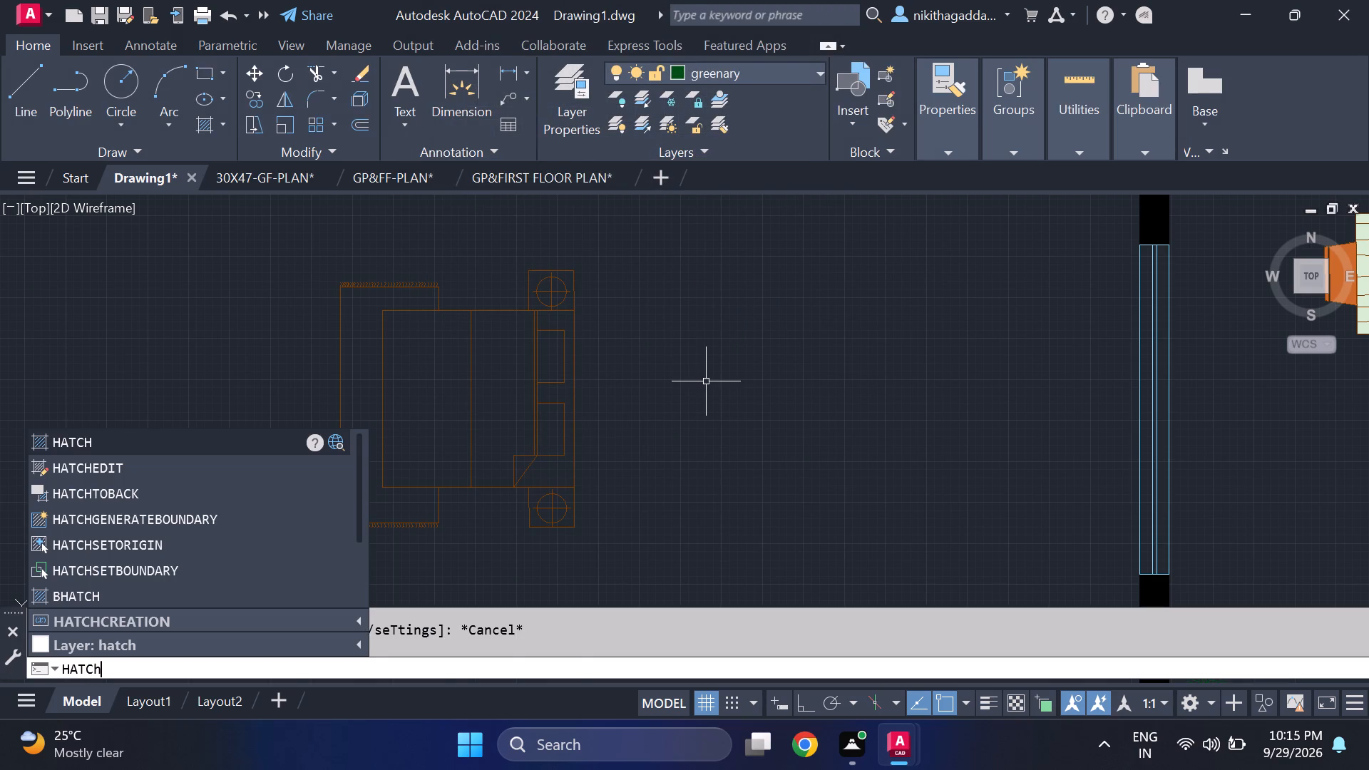
key(Return)
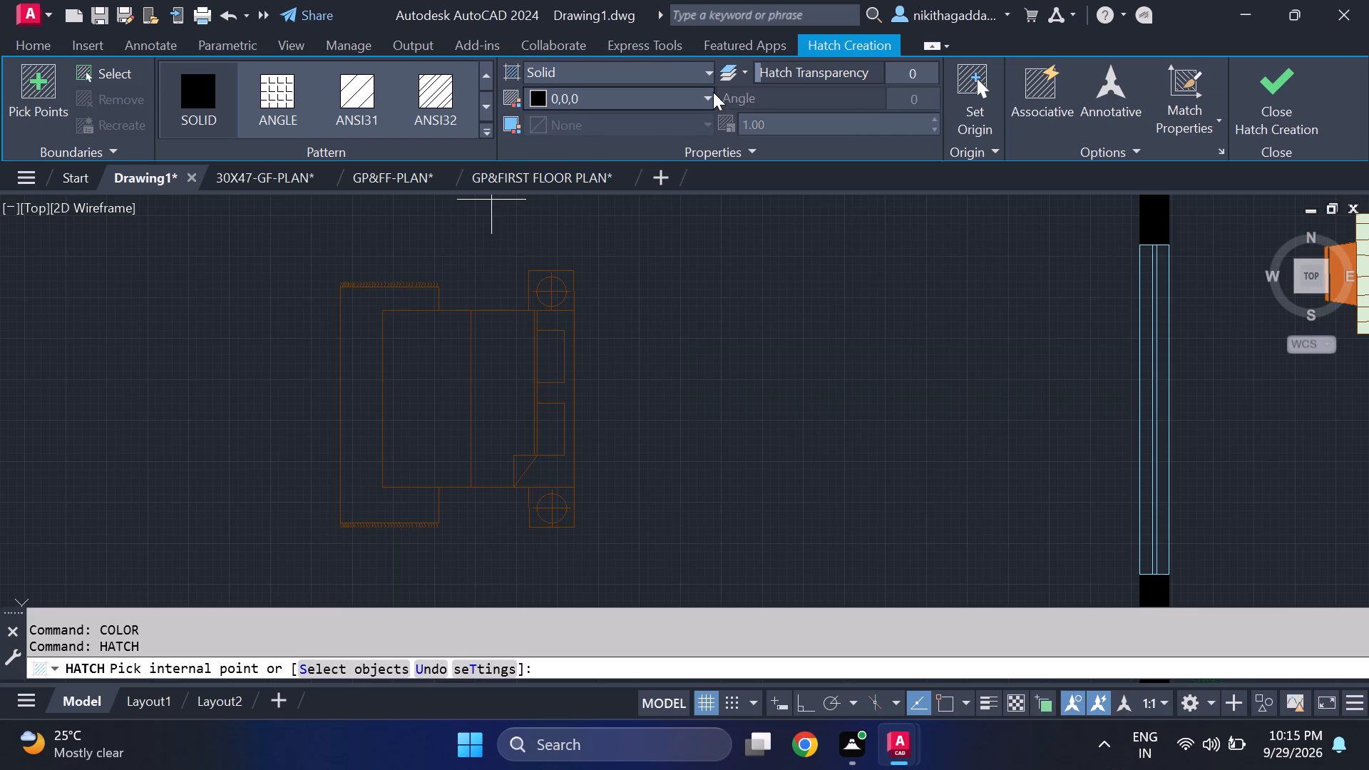
click(711, 93)
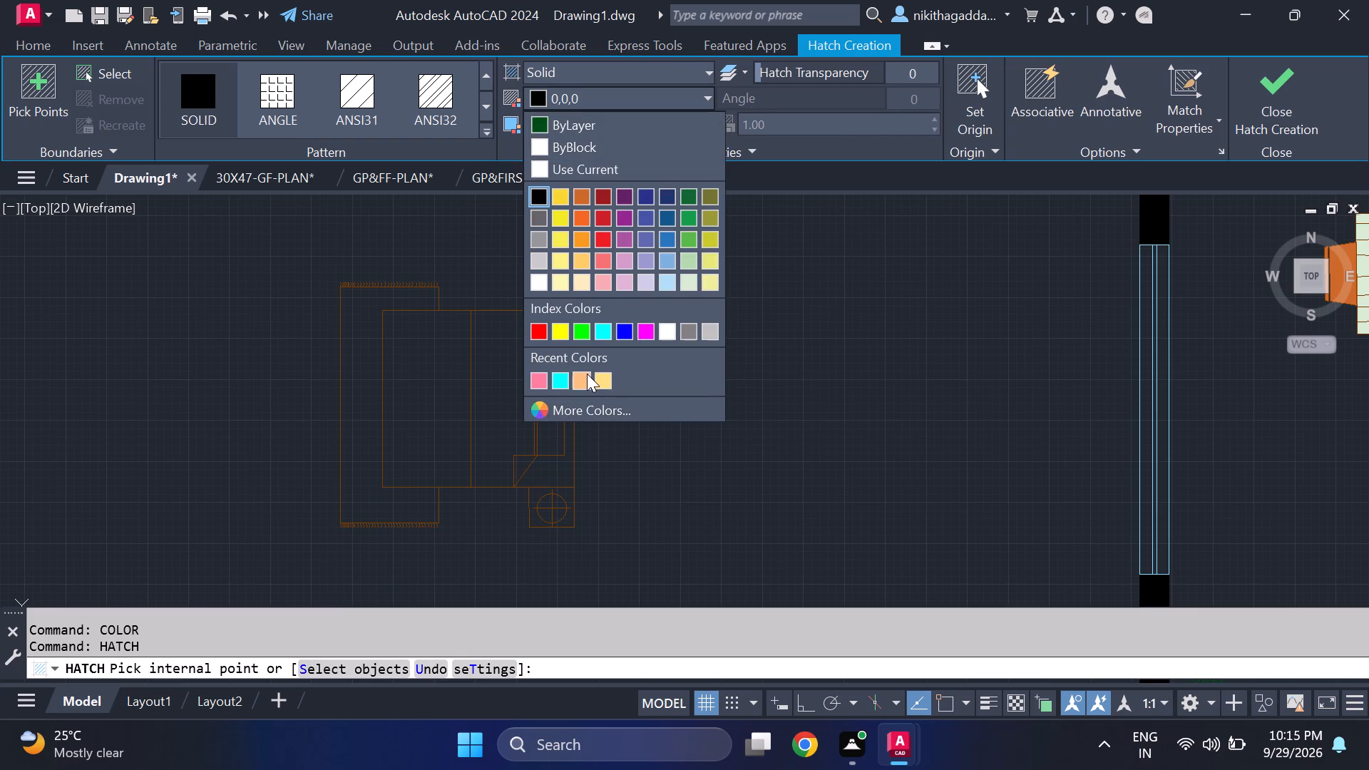
click(587, 374)
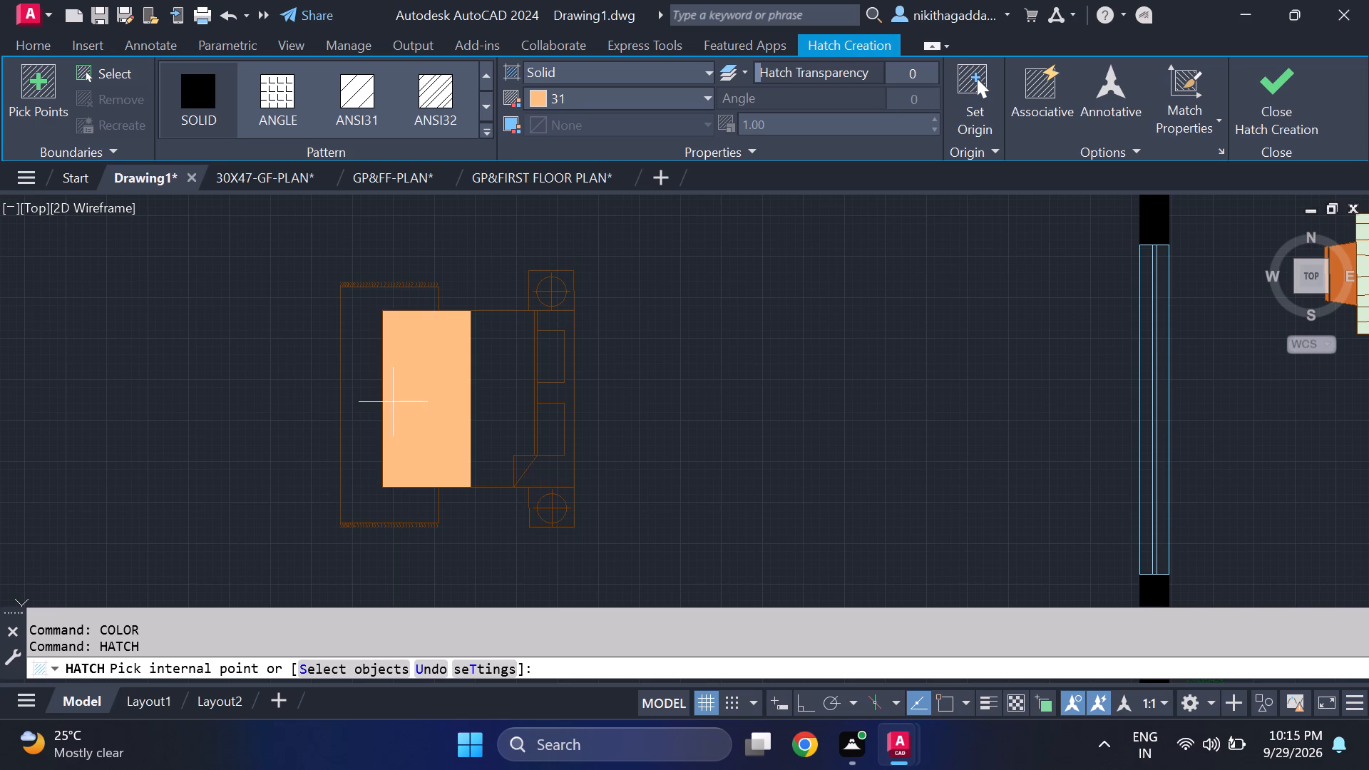
click(354, 401)
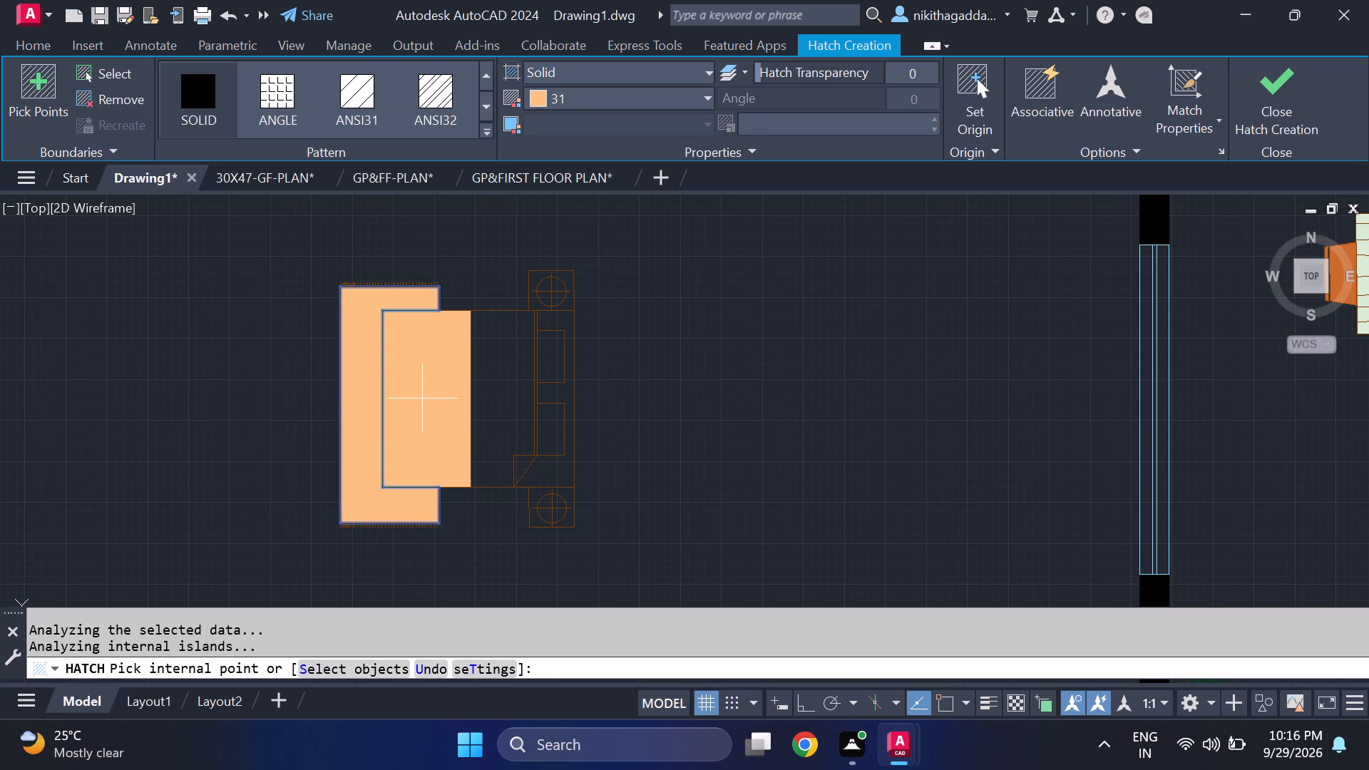
click(435, 393)
scroll(599, 378, down, 4)
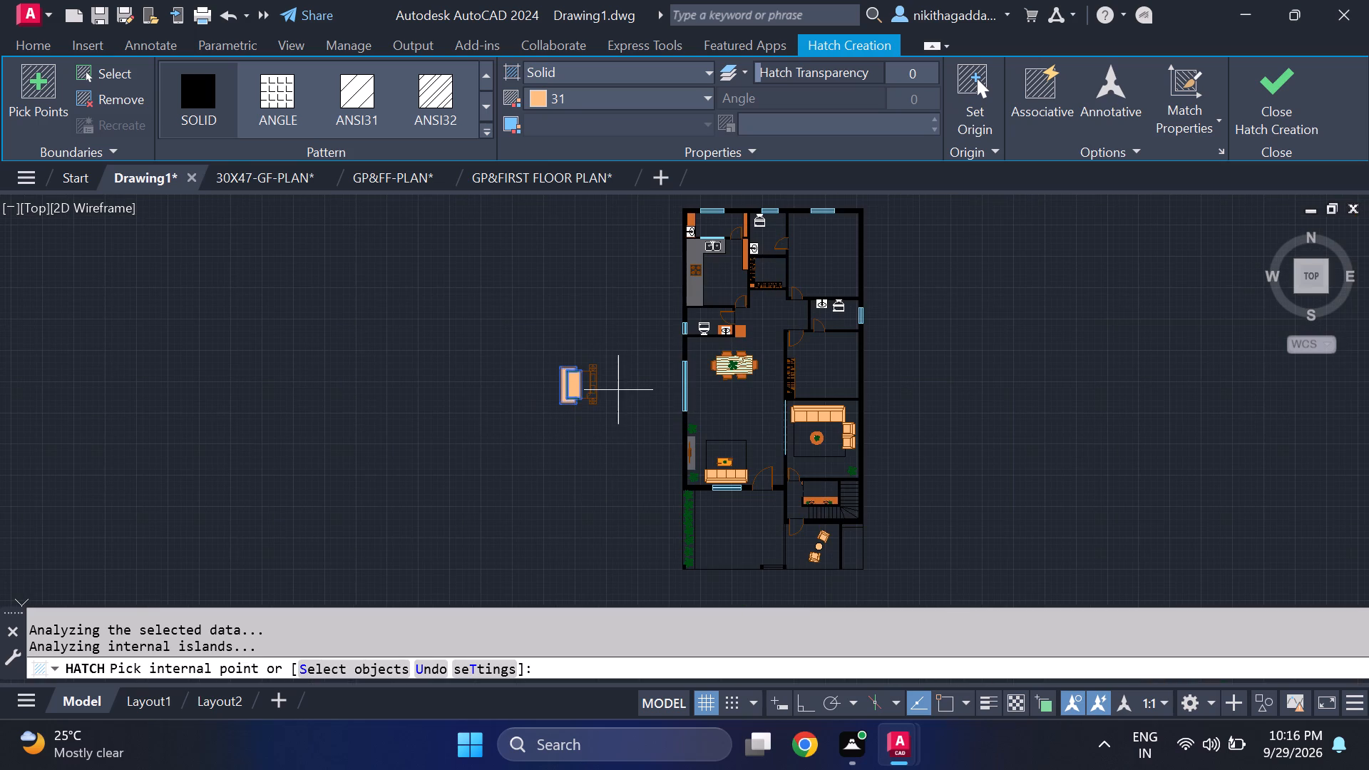
key(Escape)
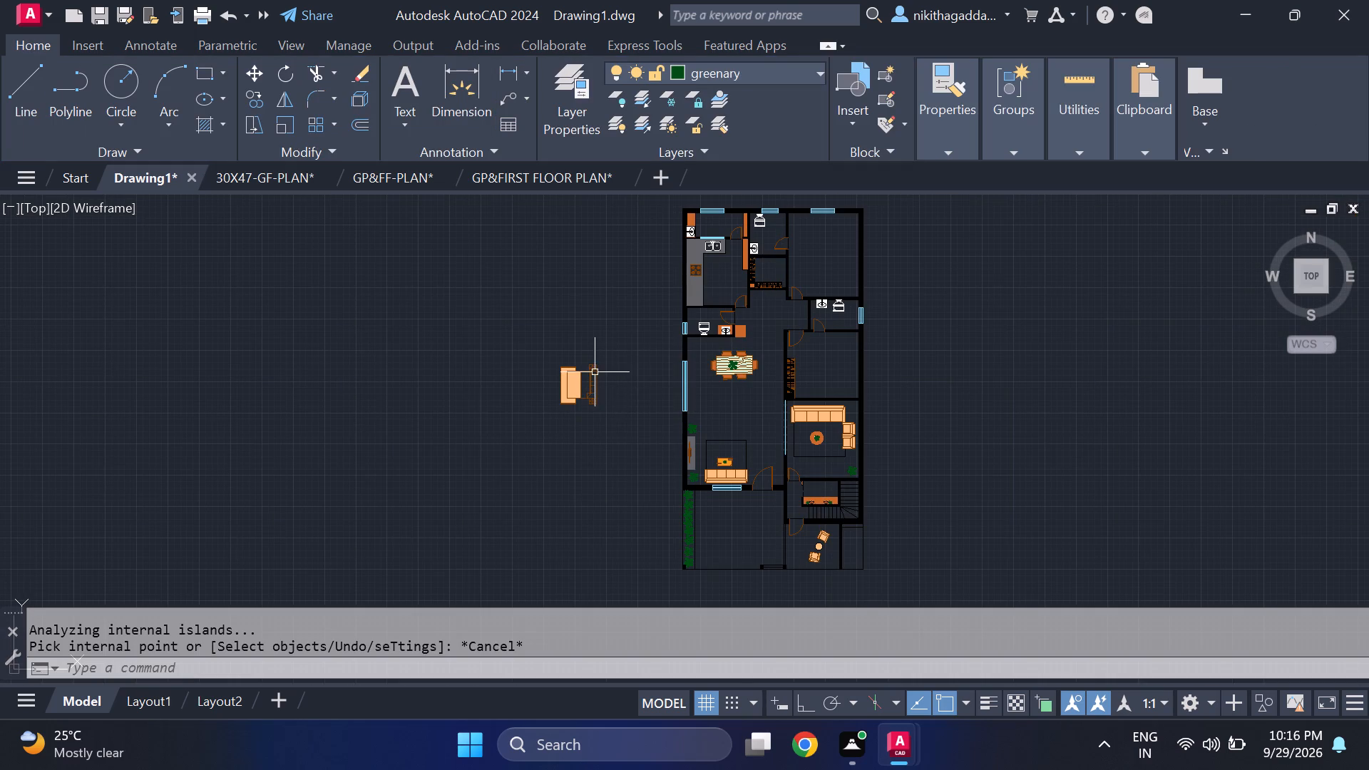
Hatch the sheet area between the bed's blanket and pillows with solid white, colour 255,255,255.
scroll(590, 373, up, 2)
scroll(647, 397, up, 1)
text(hatch)
key(Return)
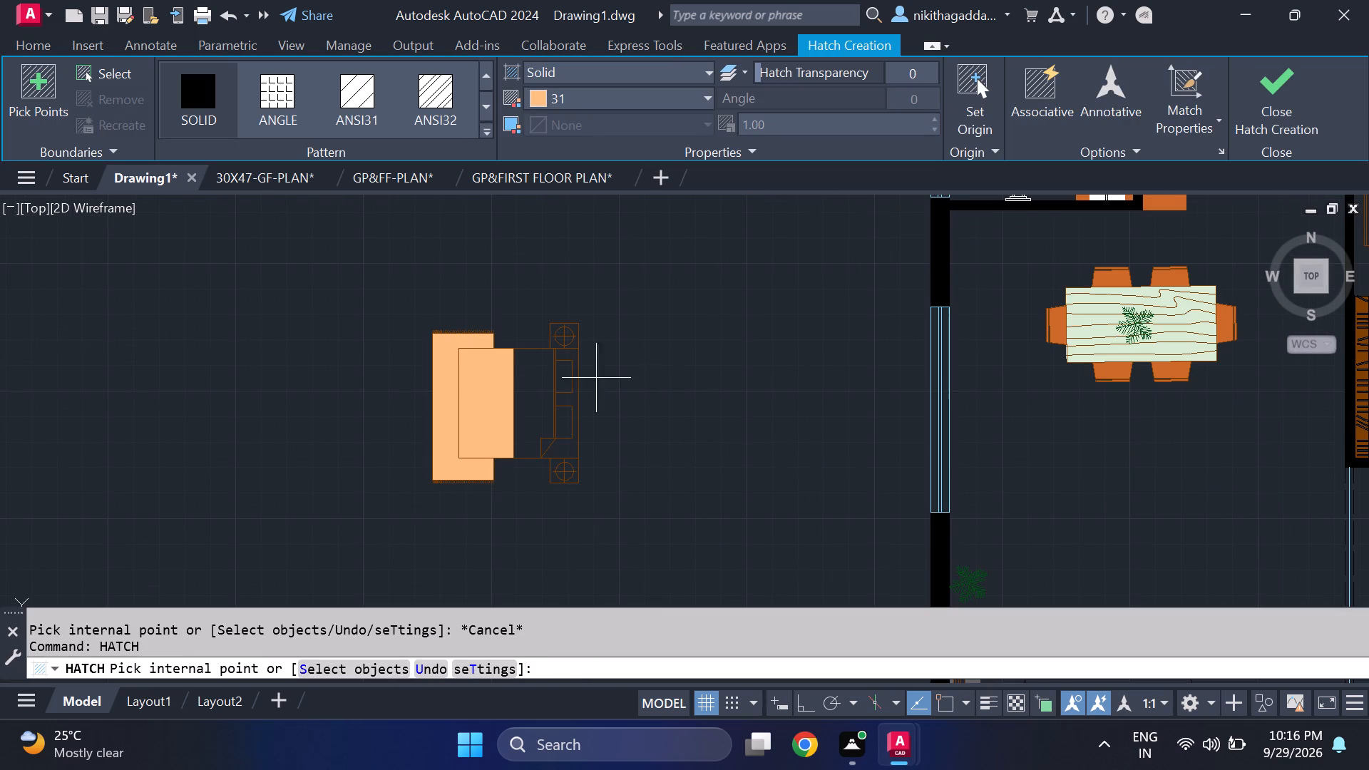
click(610, 101)
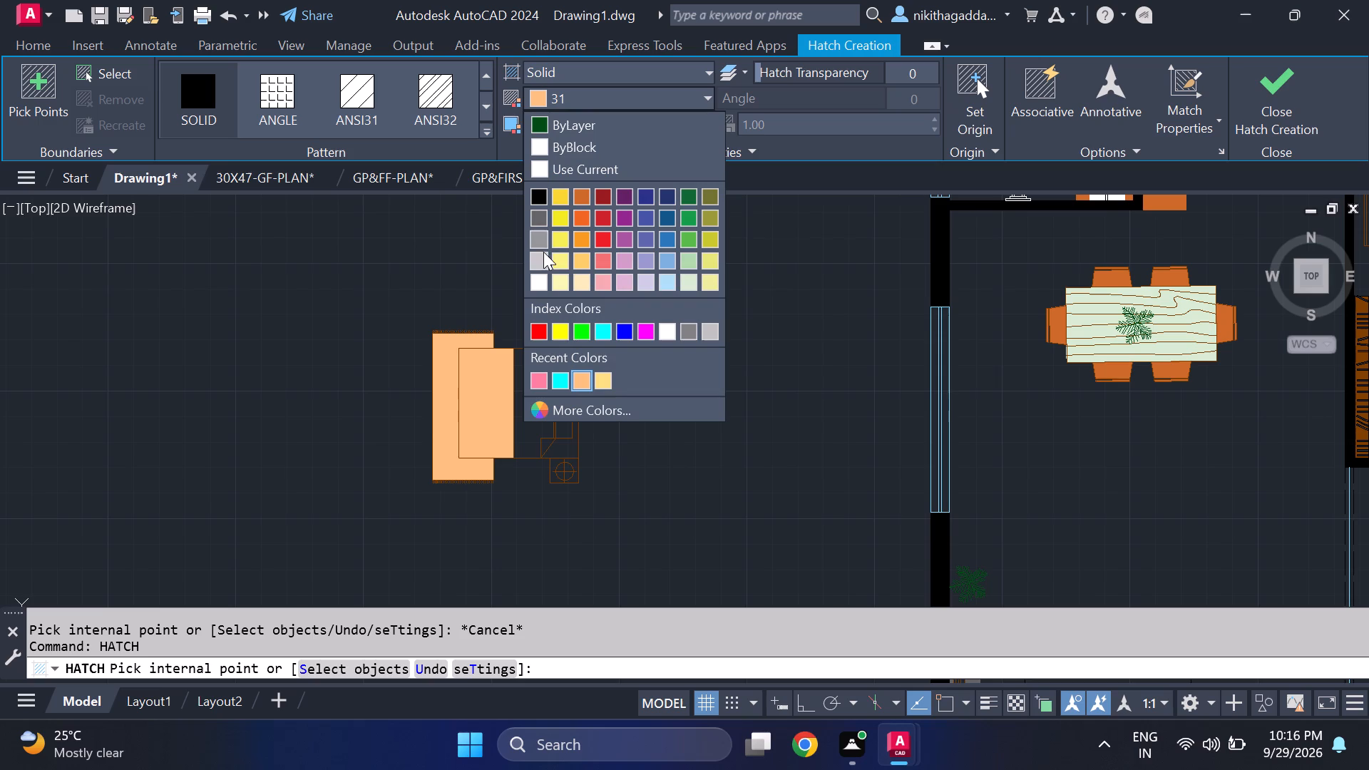
click(543, 279)
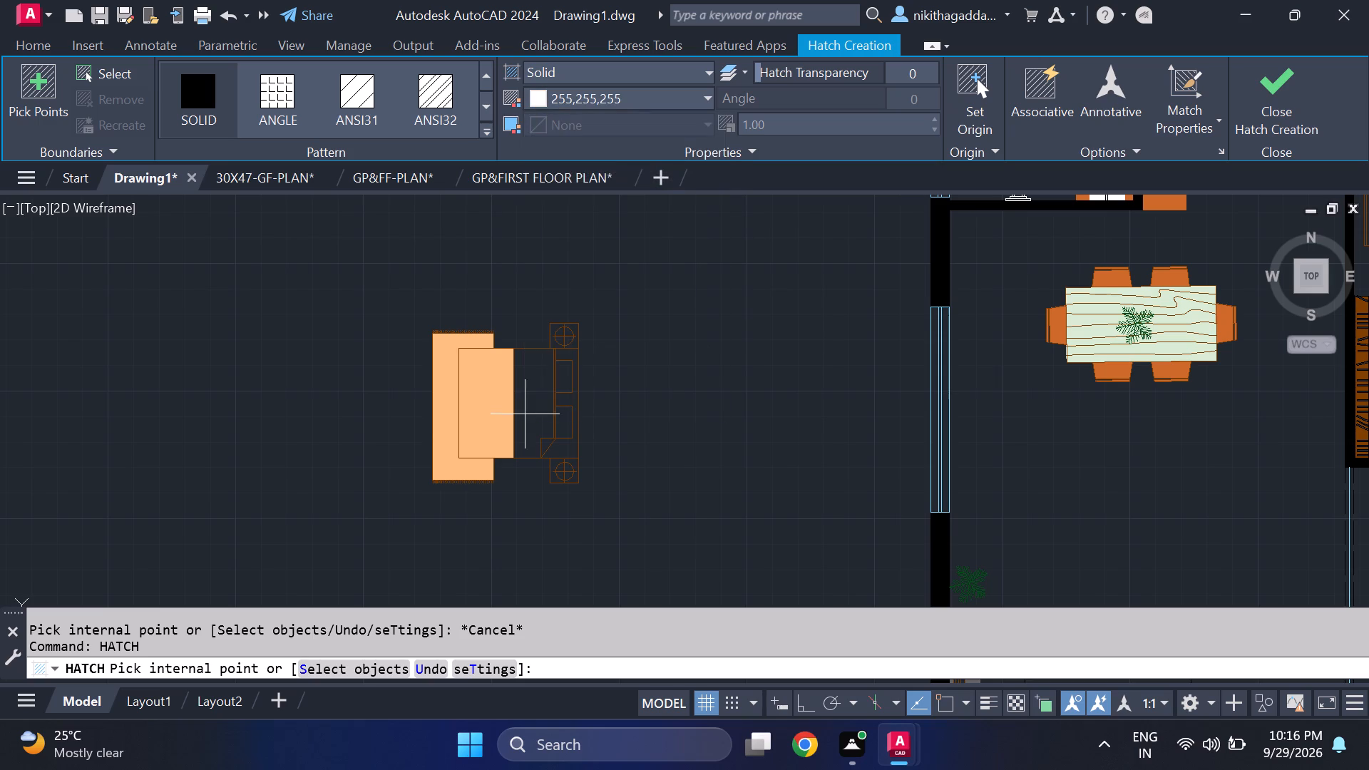
click(526, 416)
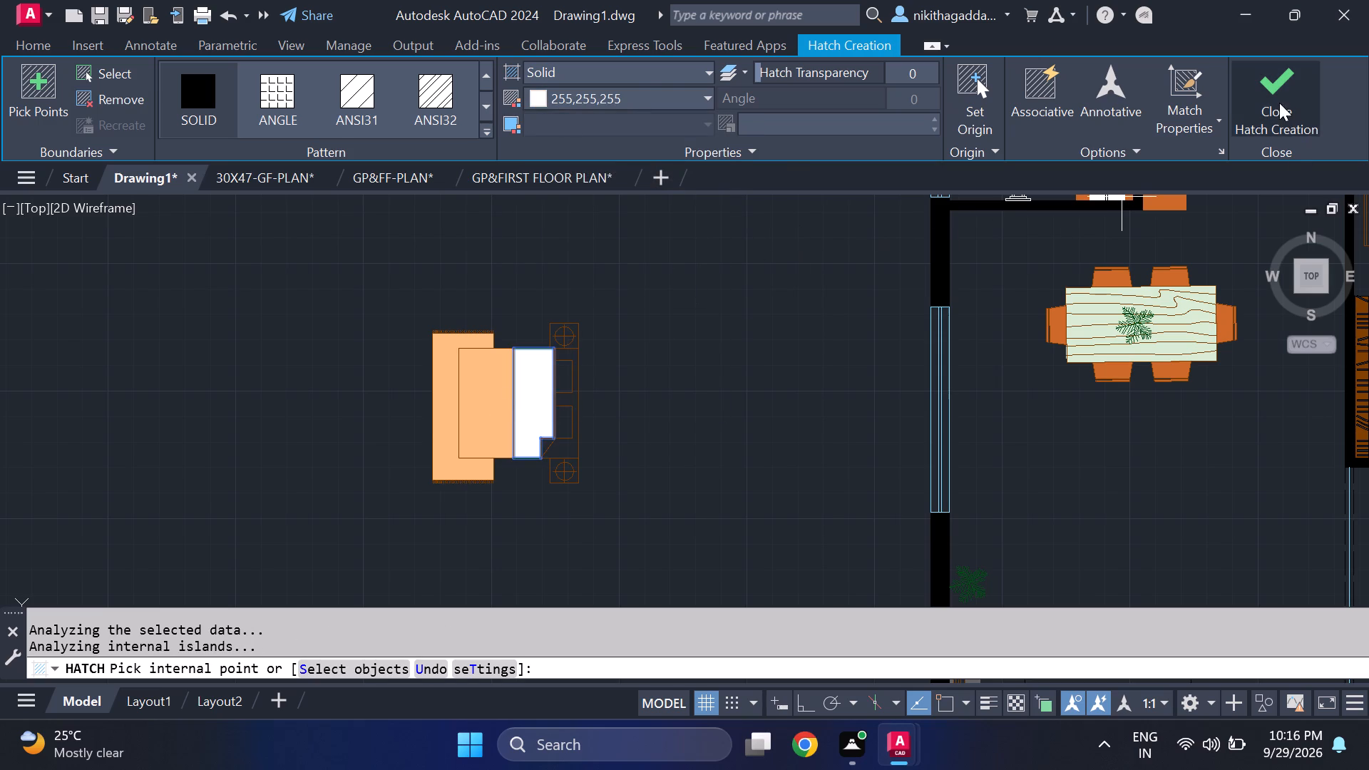
click(1279, 103)
Hatch both pillows of the pasted bed with solid grey, colour 99,100,102.
scroll(554, 386, up, 2)
scroll(606, 401, down, 3)
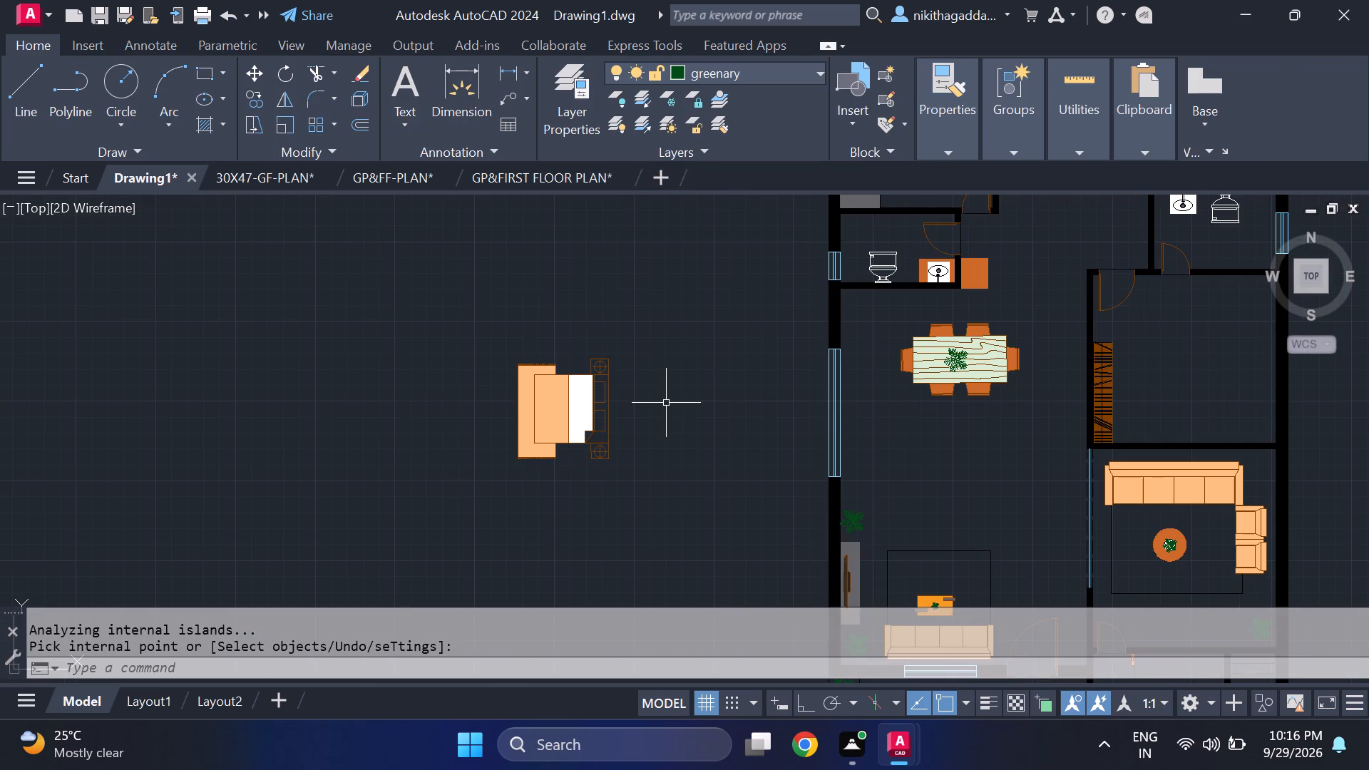
text(hatch)
key(Return)
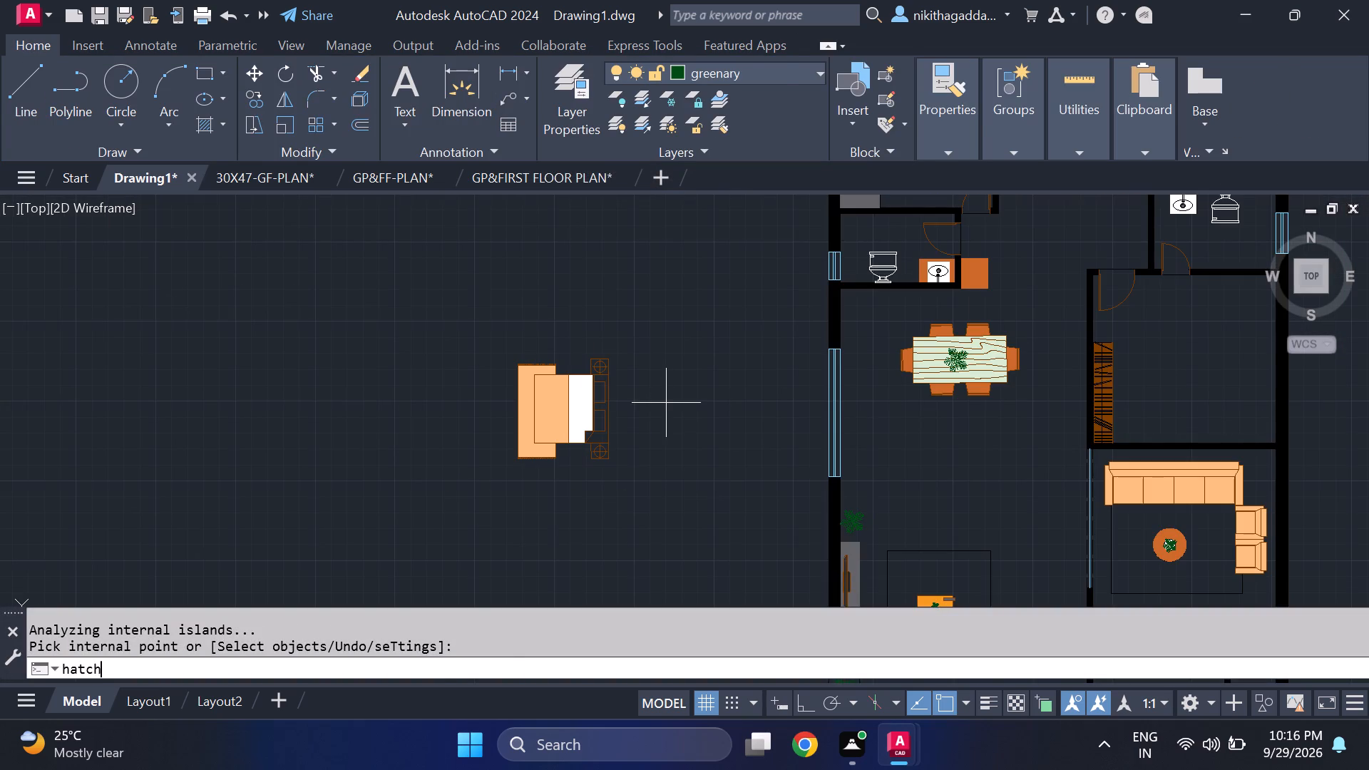
click(688, 102)
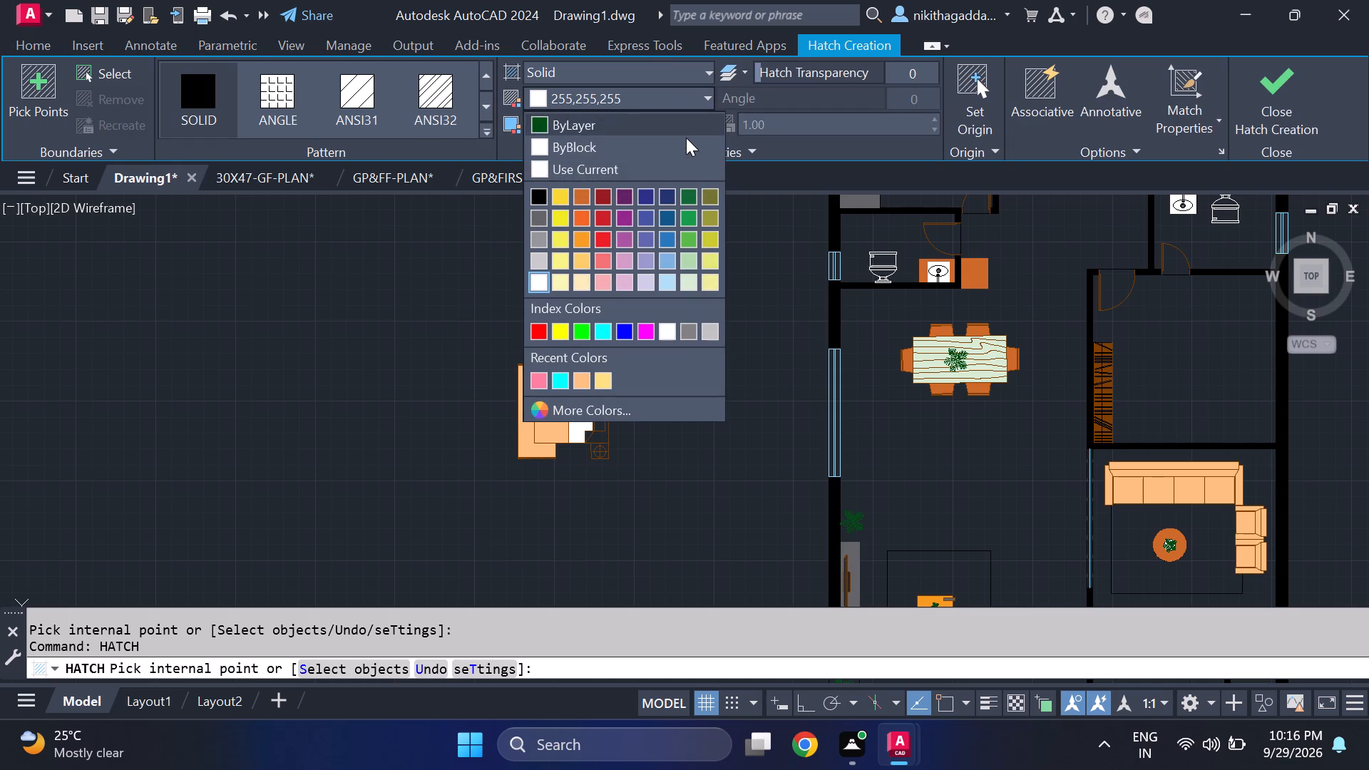
click(534, 213)
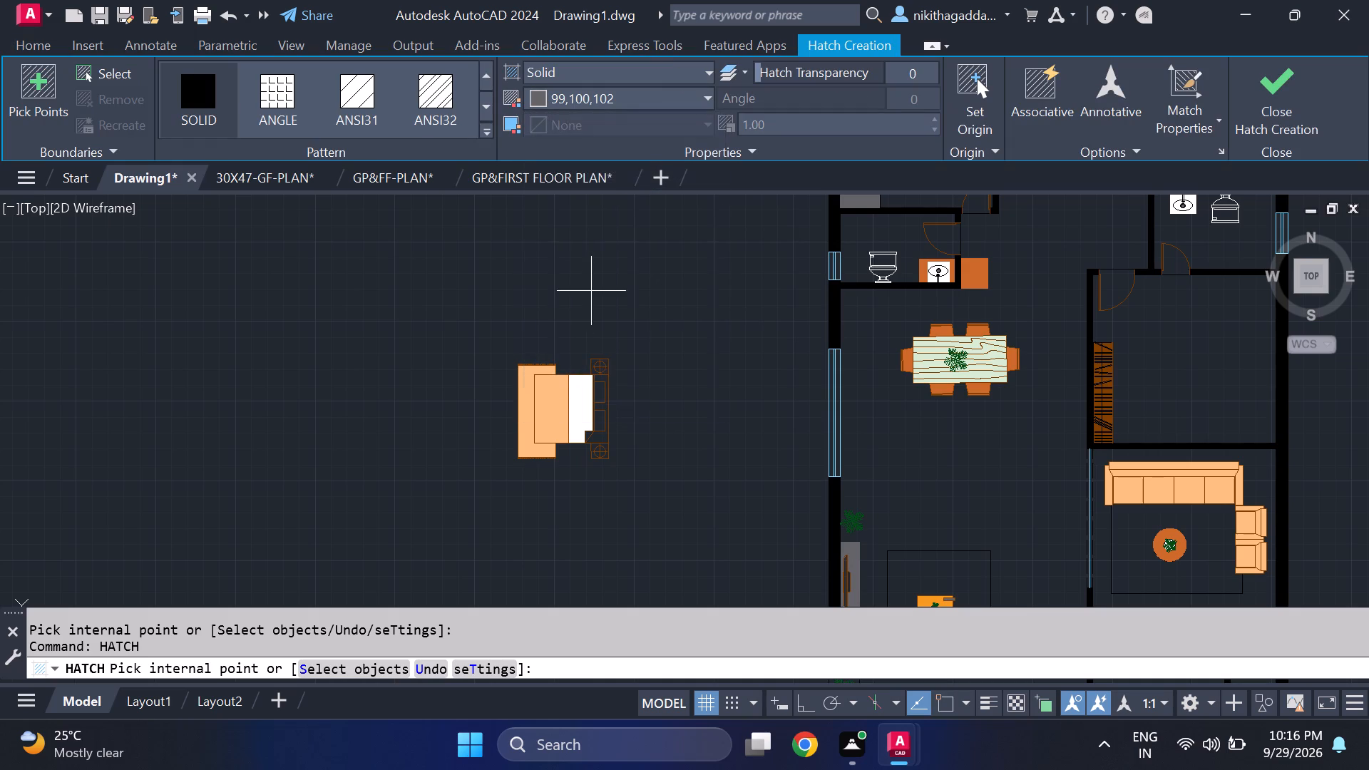
scroll(591, 412, up, 2)
click(609, 369)
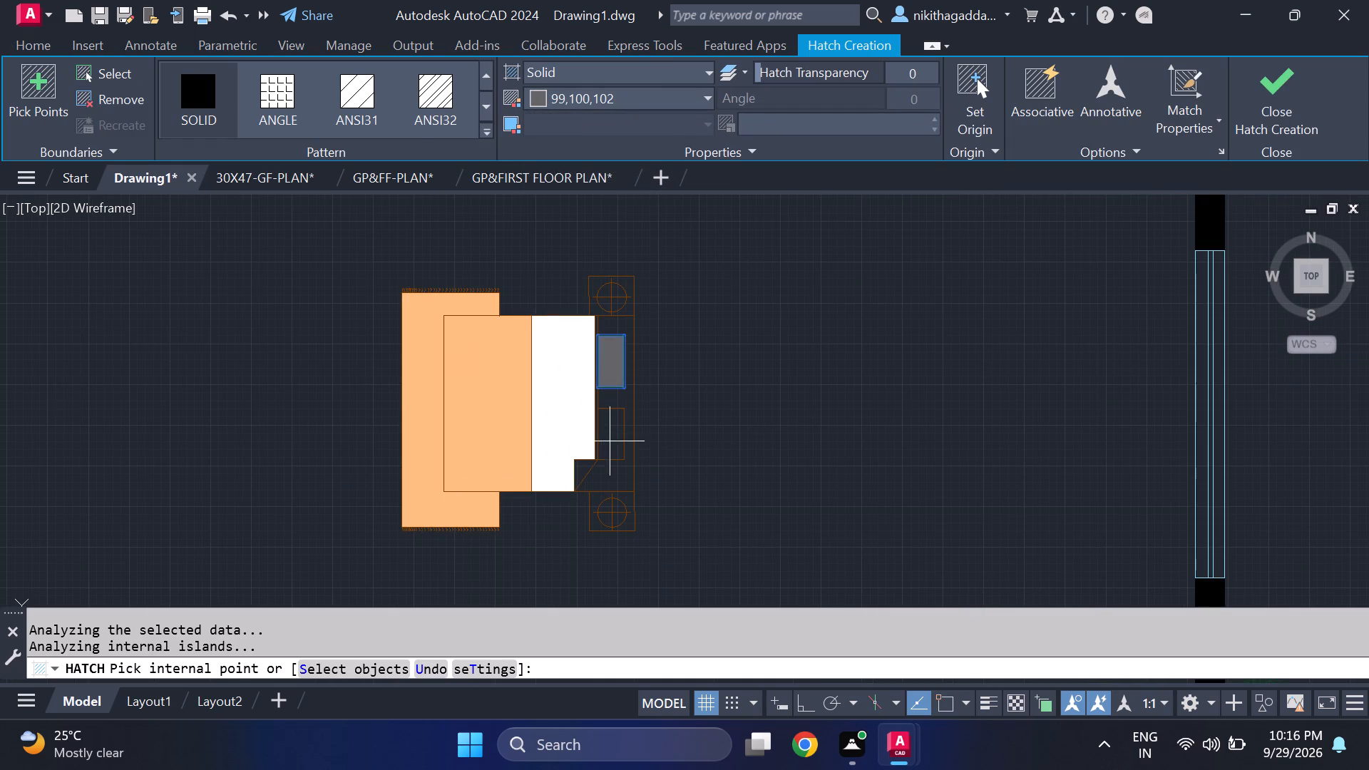
click(610, 441)
click(1287, 105)
scroll(667, 409, down, 3)
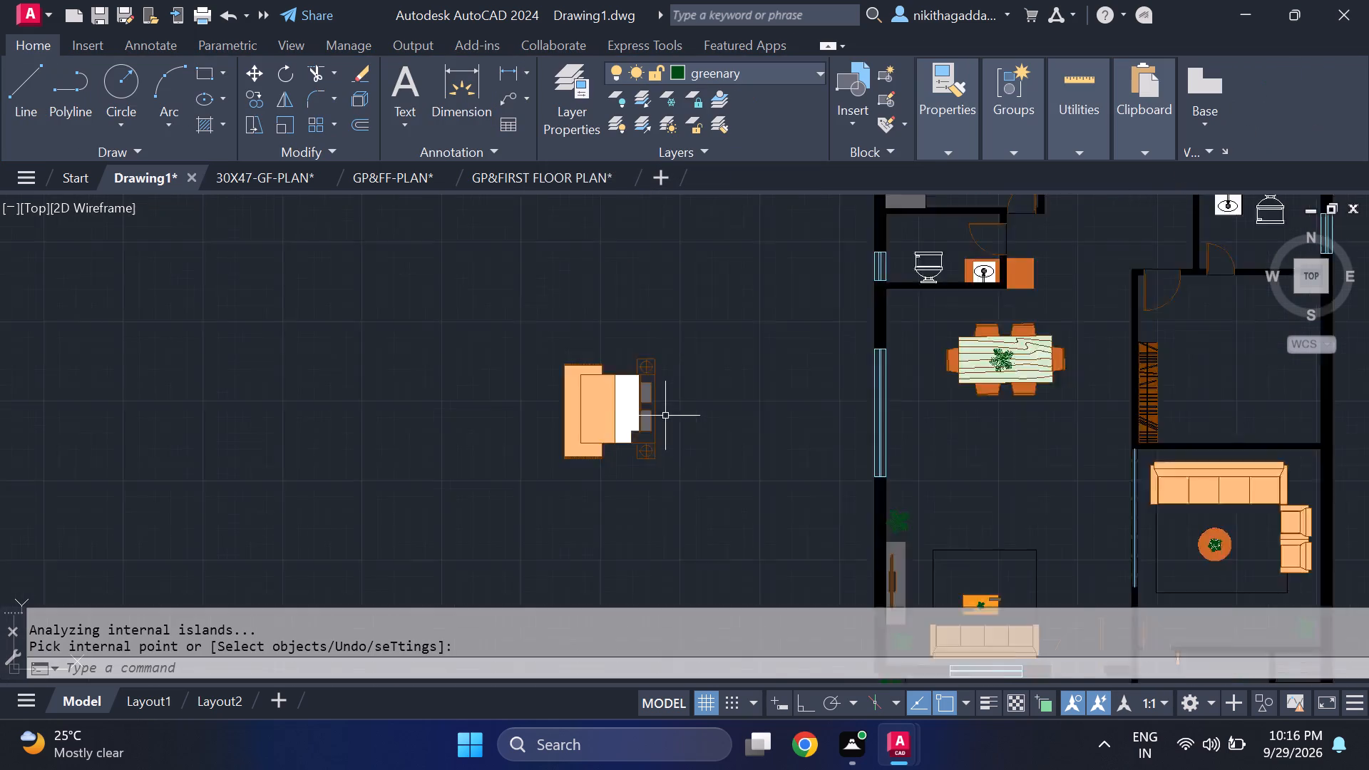
Hatch the two side tables around their lamp circles and the folded corner of the bed's sheet with solid colour 205,105,40.
scroll(677, 412, up, 2)
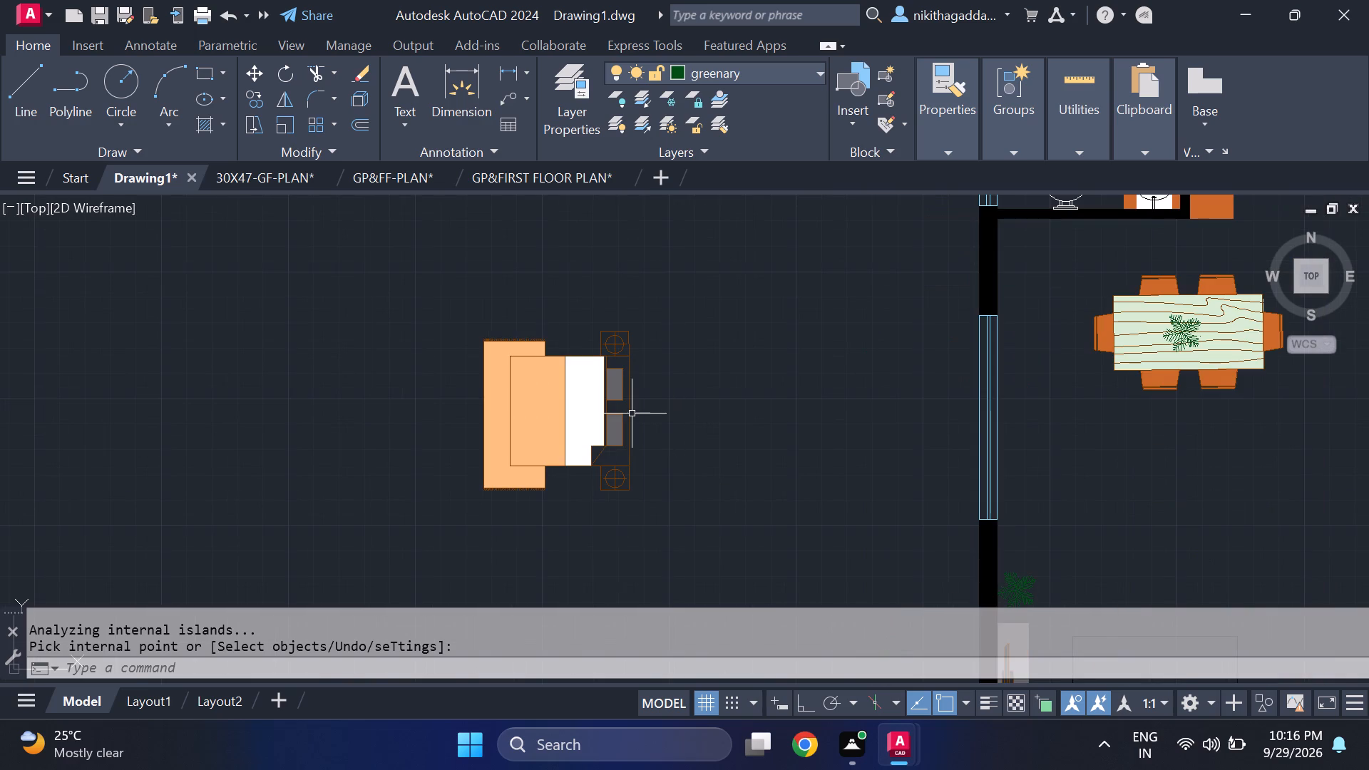
scroll(601, 406, up, 2)
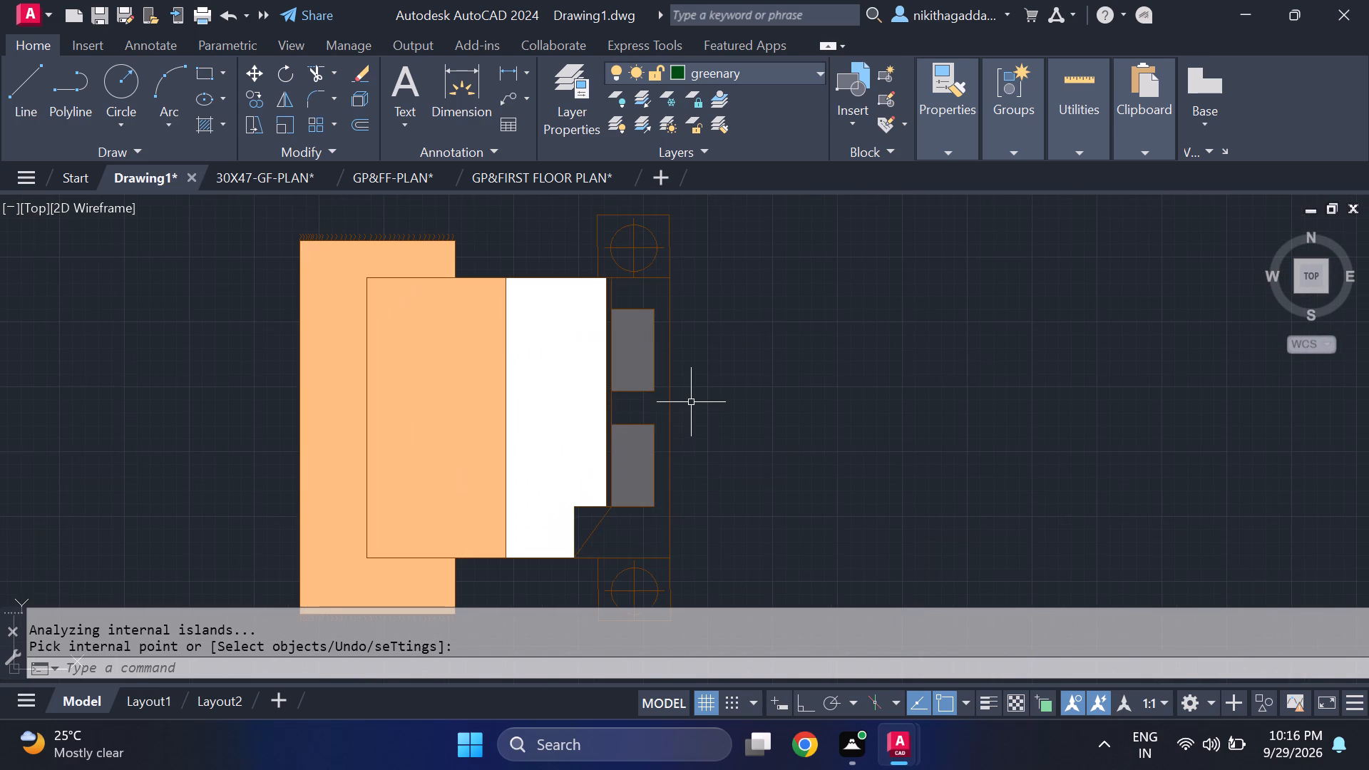
text(hatch')
key(Return)
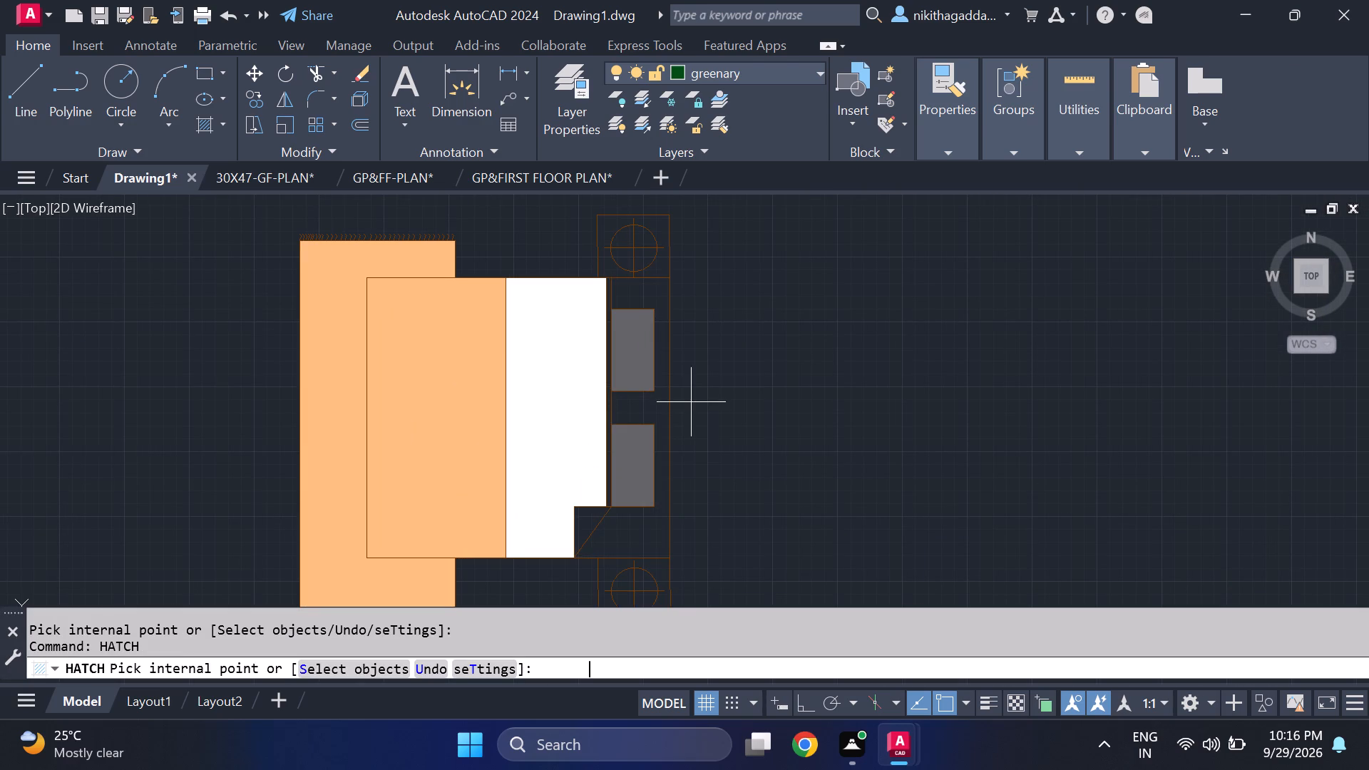
click(635, 98)
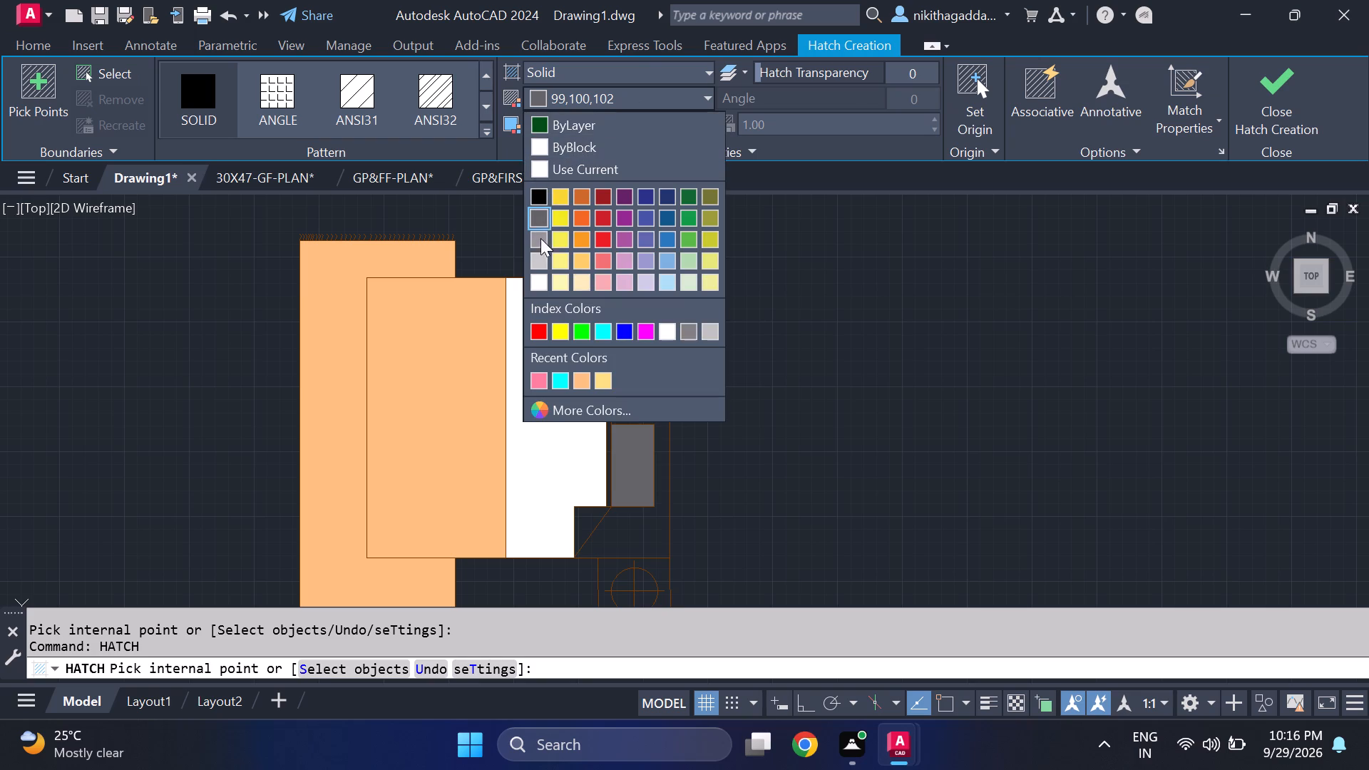
click(584, 196)
click(647, 407)
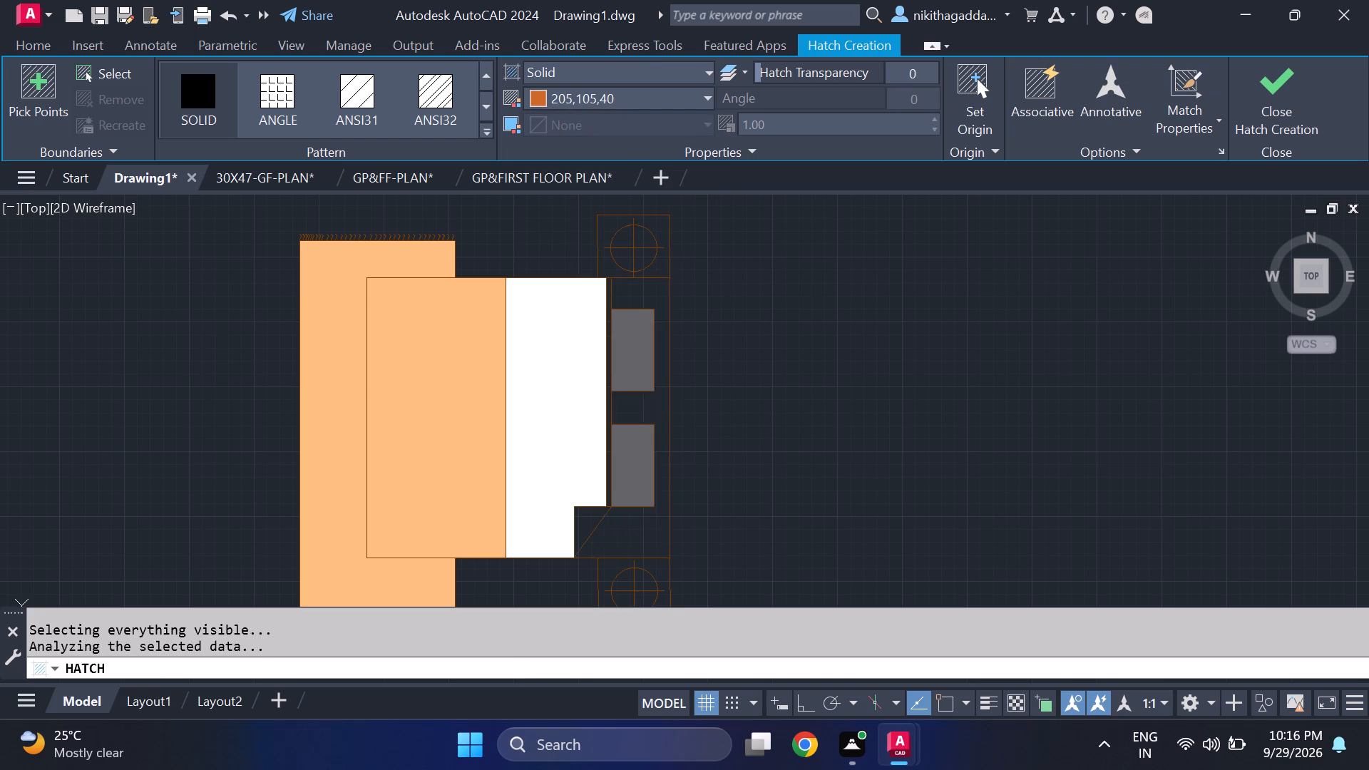
click(612, 263)
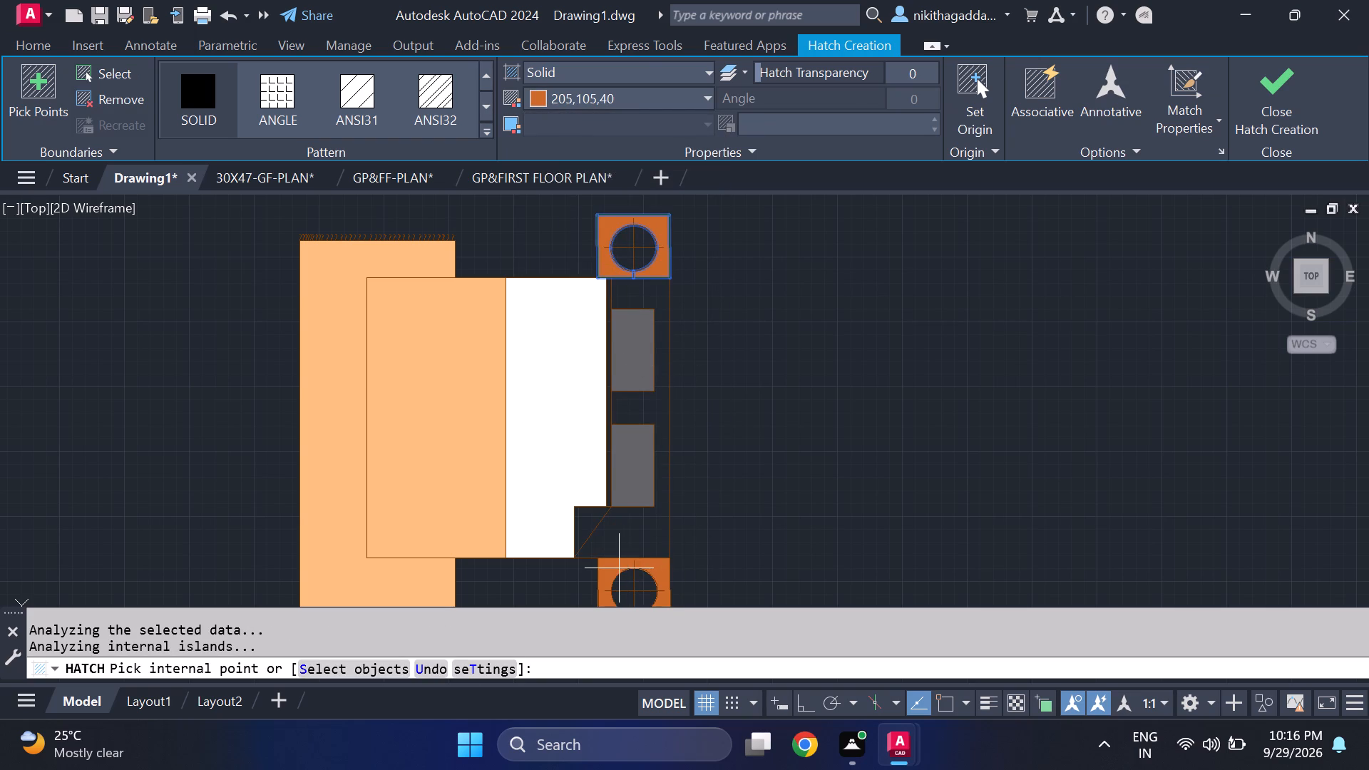
click(619, 568)
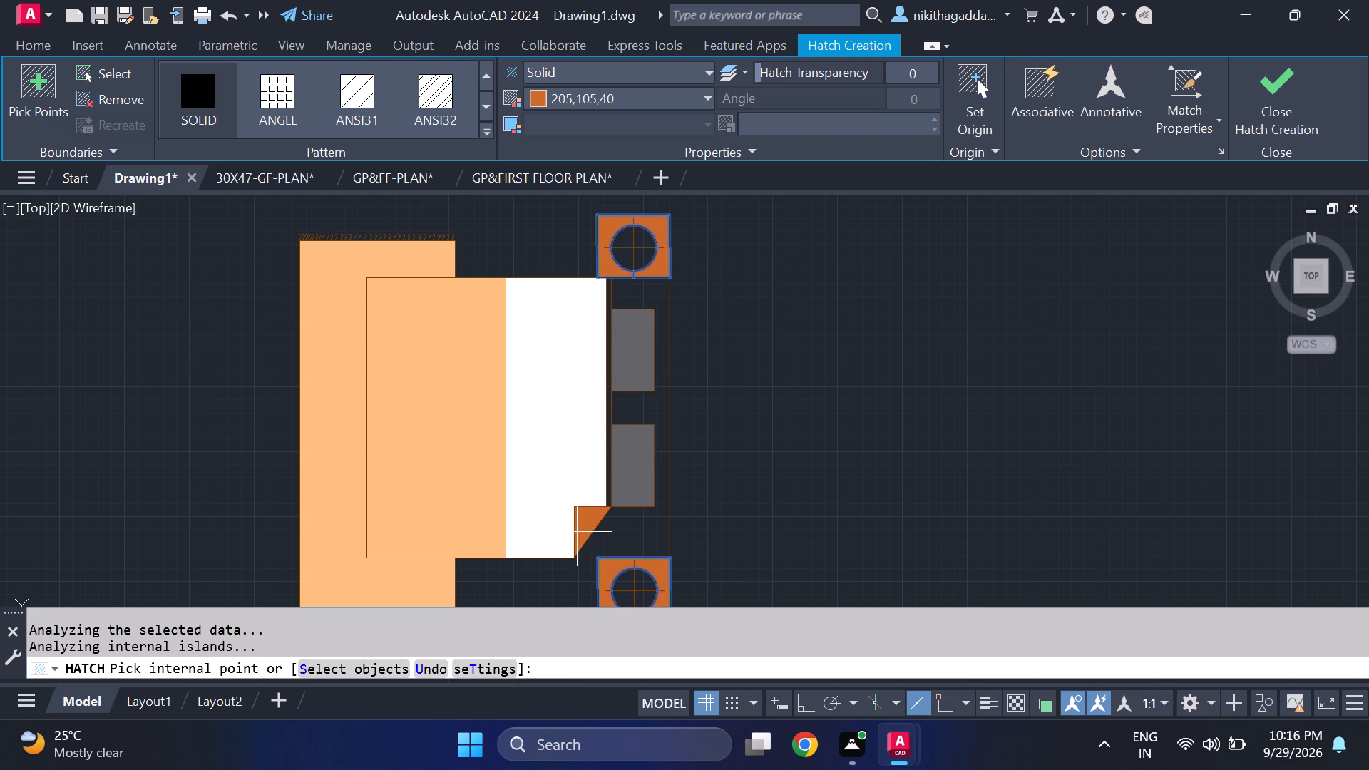
click(576, 532)
click(636, 535)
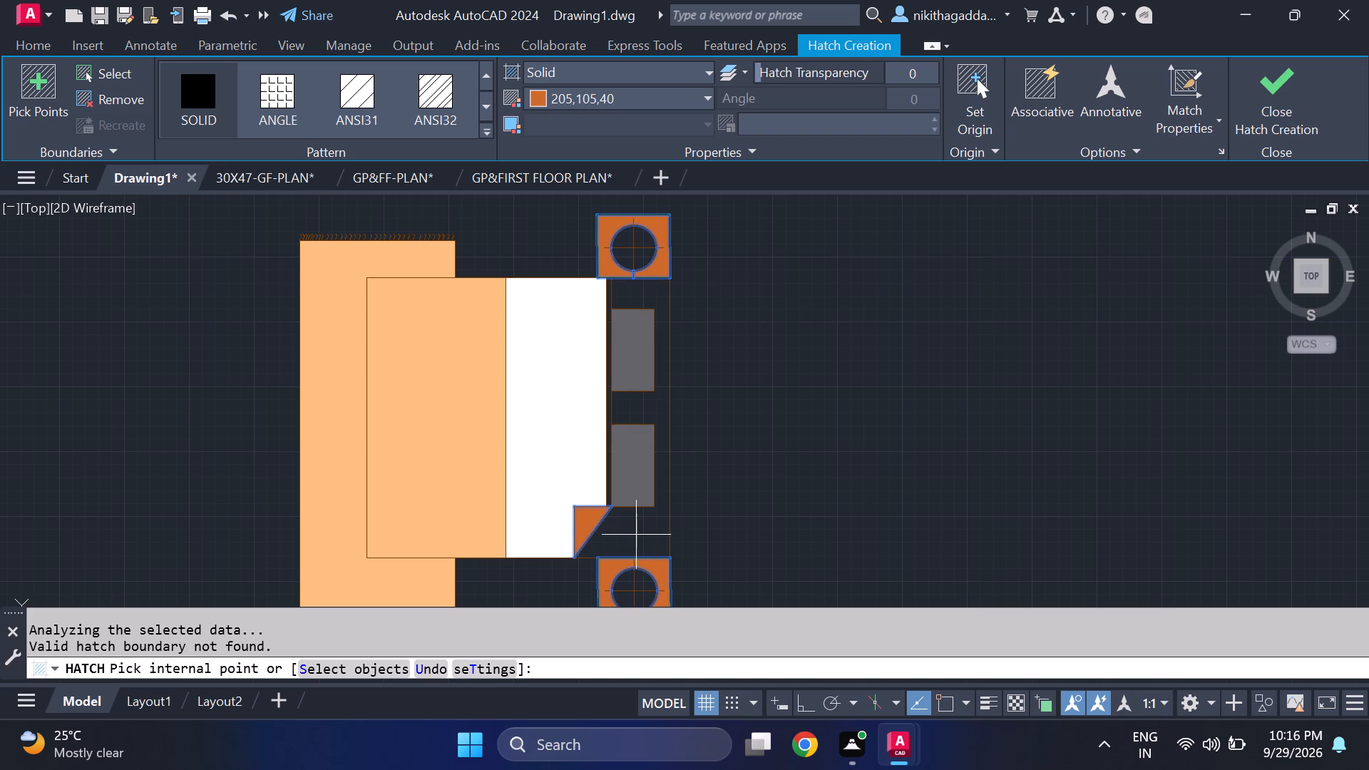
click(1244, 117)
scroll(919, 414, down, 3)
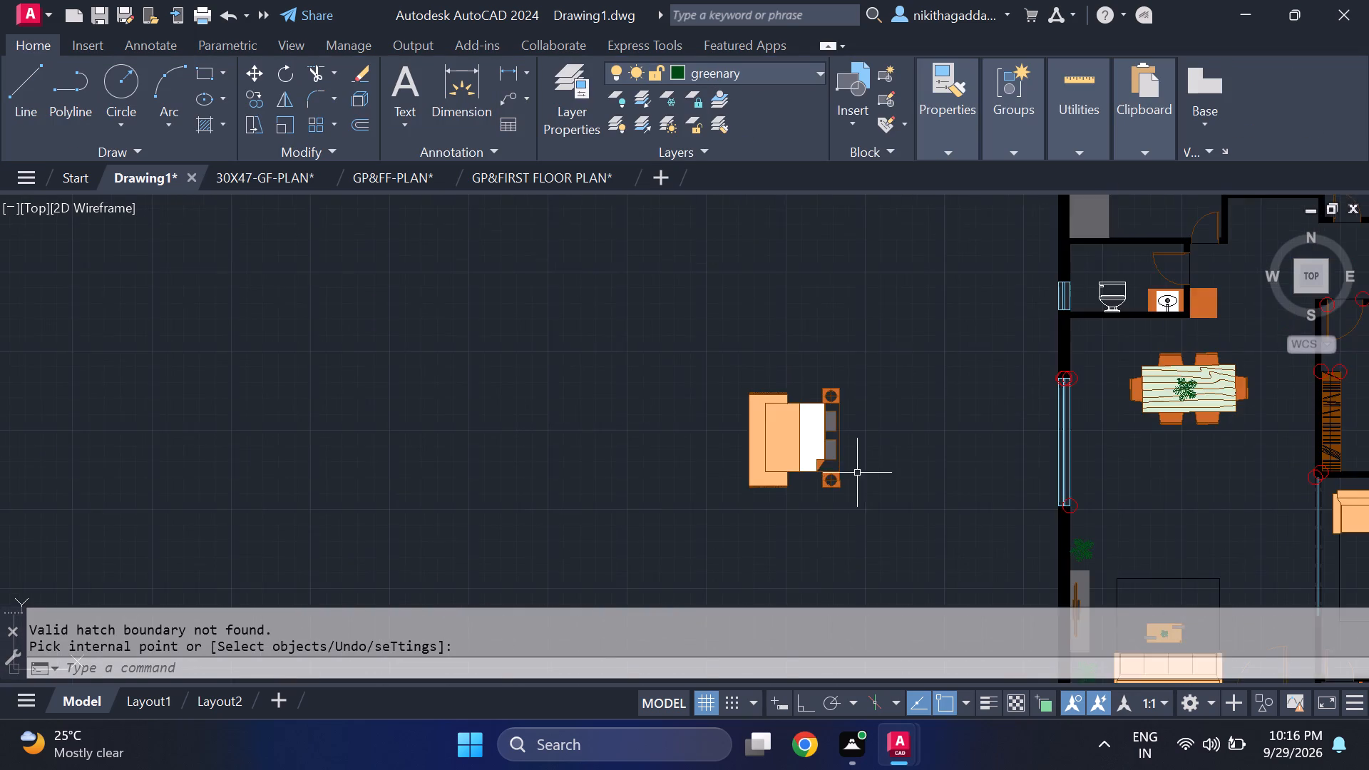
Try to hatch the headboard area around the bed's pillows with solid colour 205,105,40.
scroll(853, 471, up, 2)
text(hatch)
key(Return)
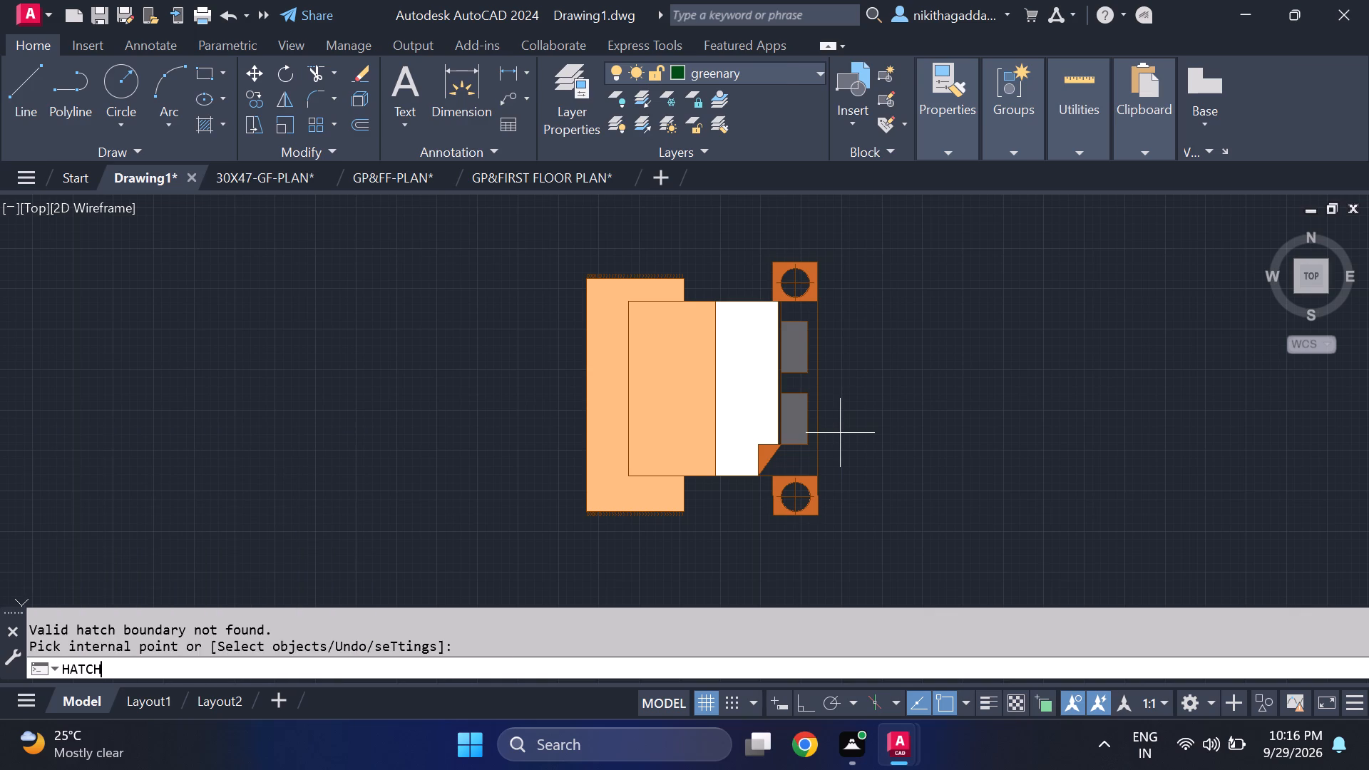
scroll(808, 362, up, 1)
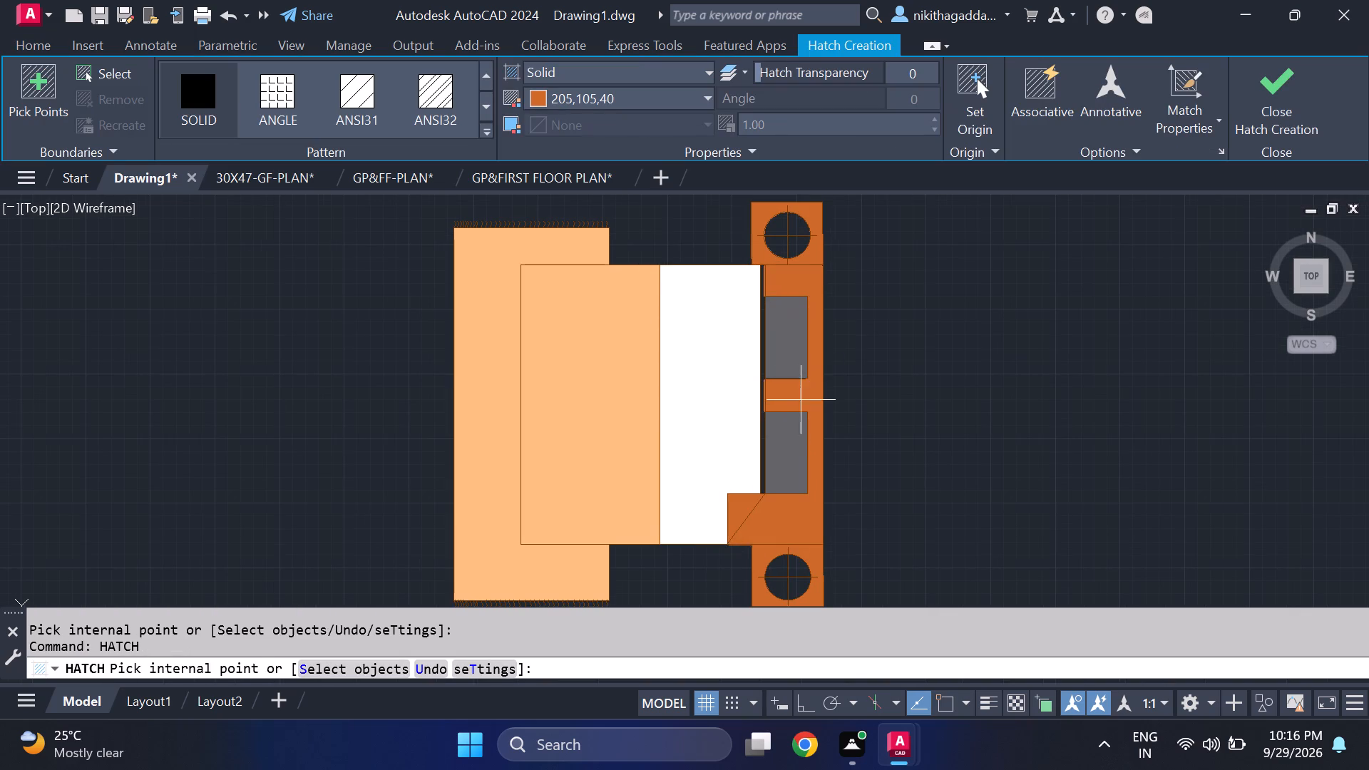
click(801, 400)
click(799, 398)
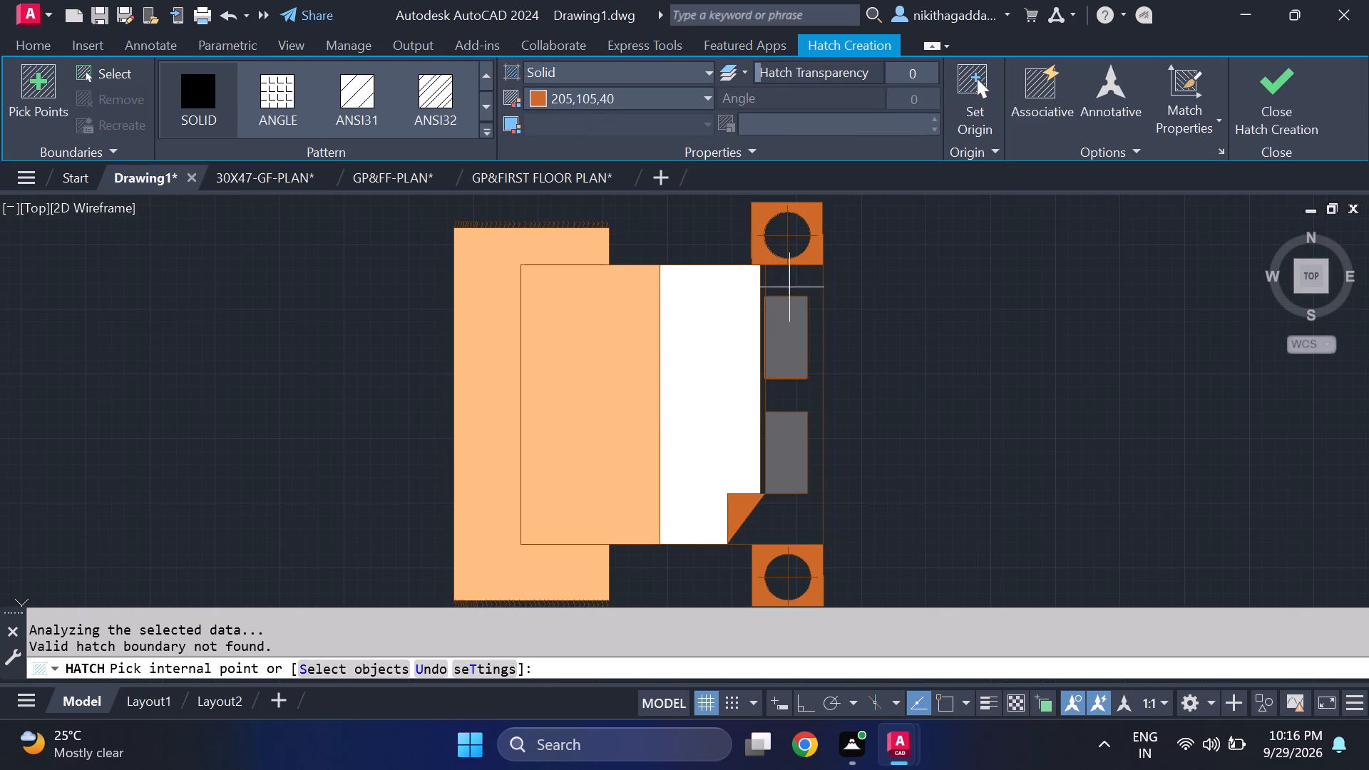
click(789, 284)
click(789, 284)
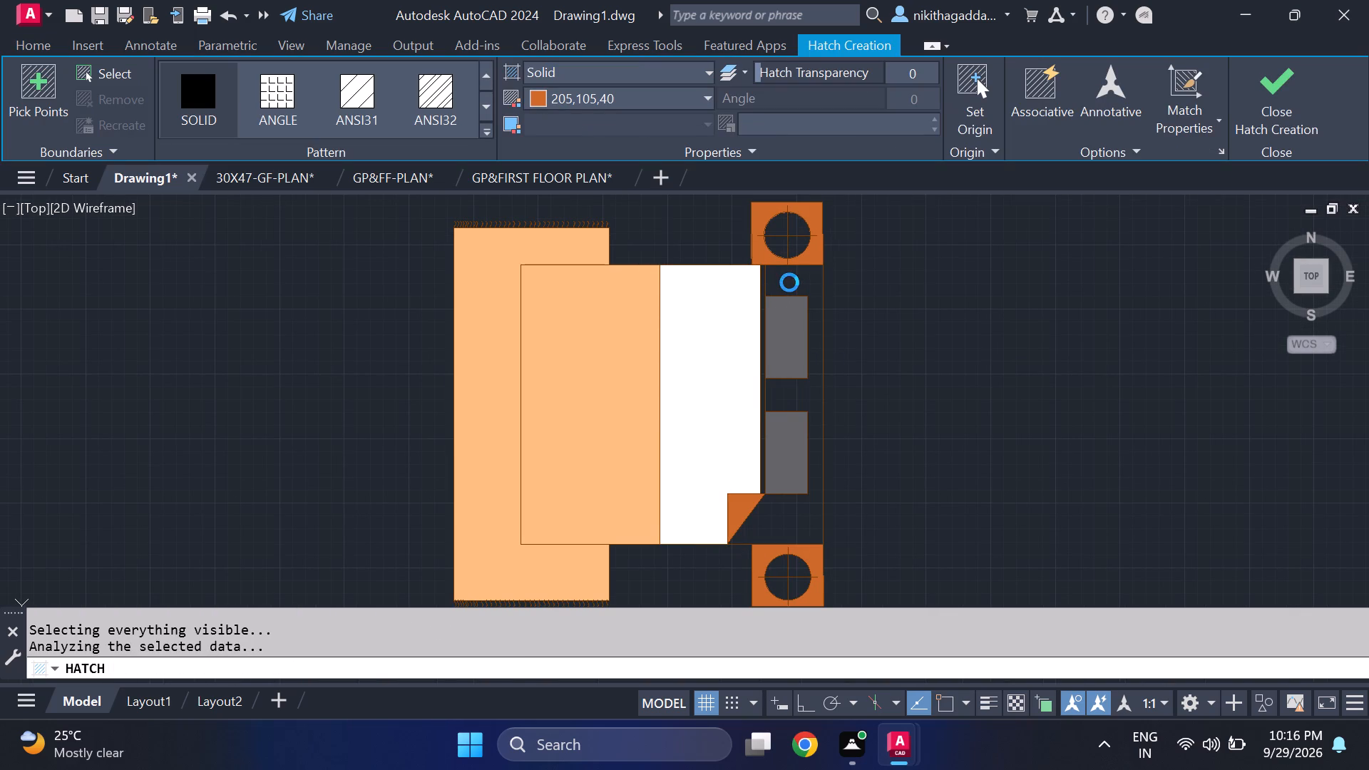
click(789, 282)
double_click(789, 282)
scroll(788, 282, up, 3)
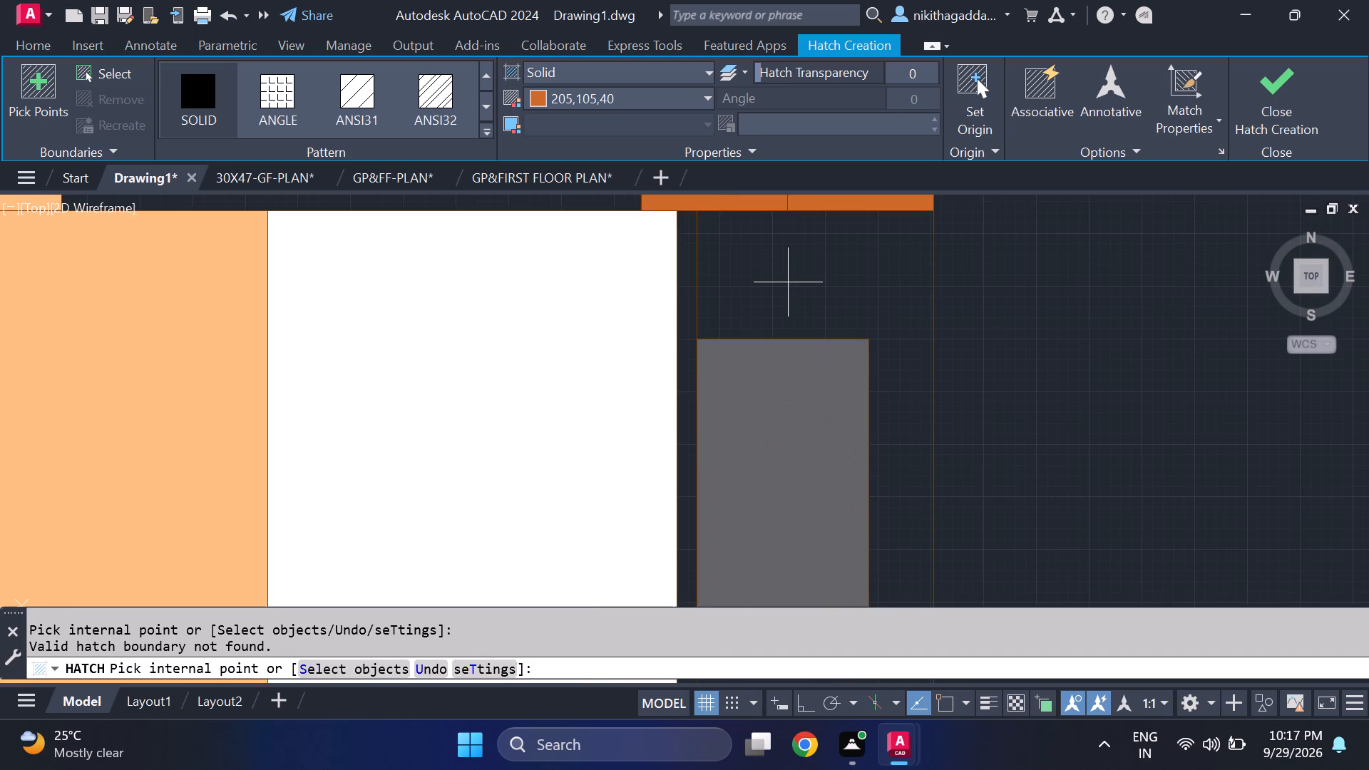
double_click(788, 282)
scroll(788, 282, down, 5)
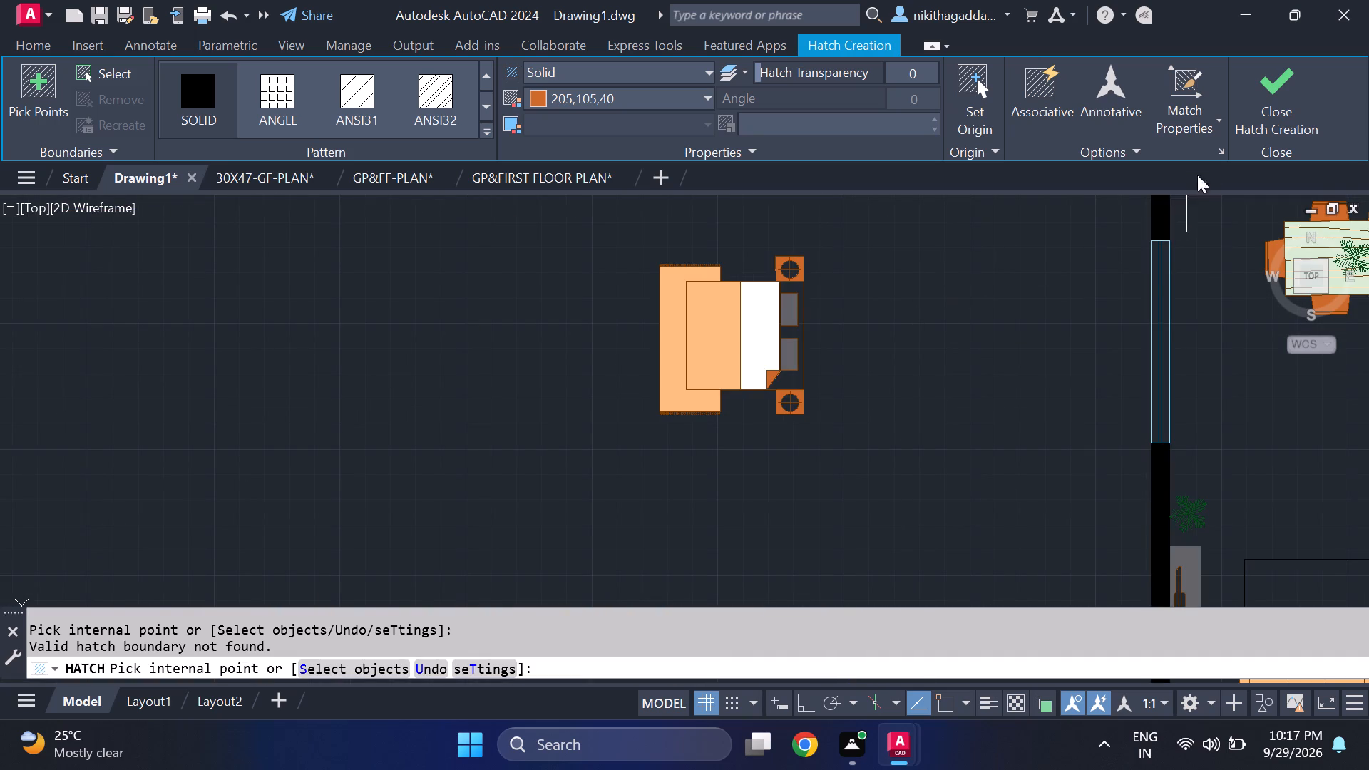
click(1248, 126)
Copy the coloured bed set into the plan's north-east bedroom, with its headboard end beside the east wall.
scroll(885, 386, down, 4)
scroll(883, 368, up, 3)
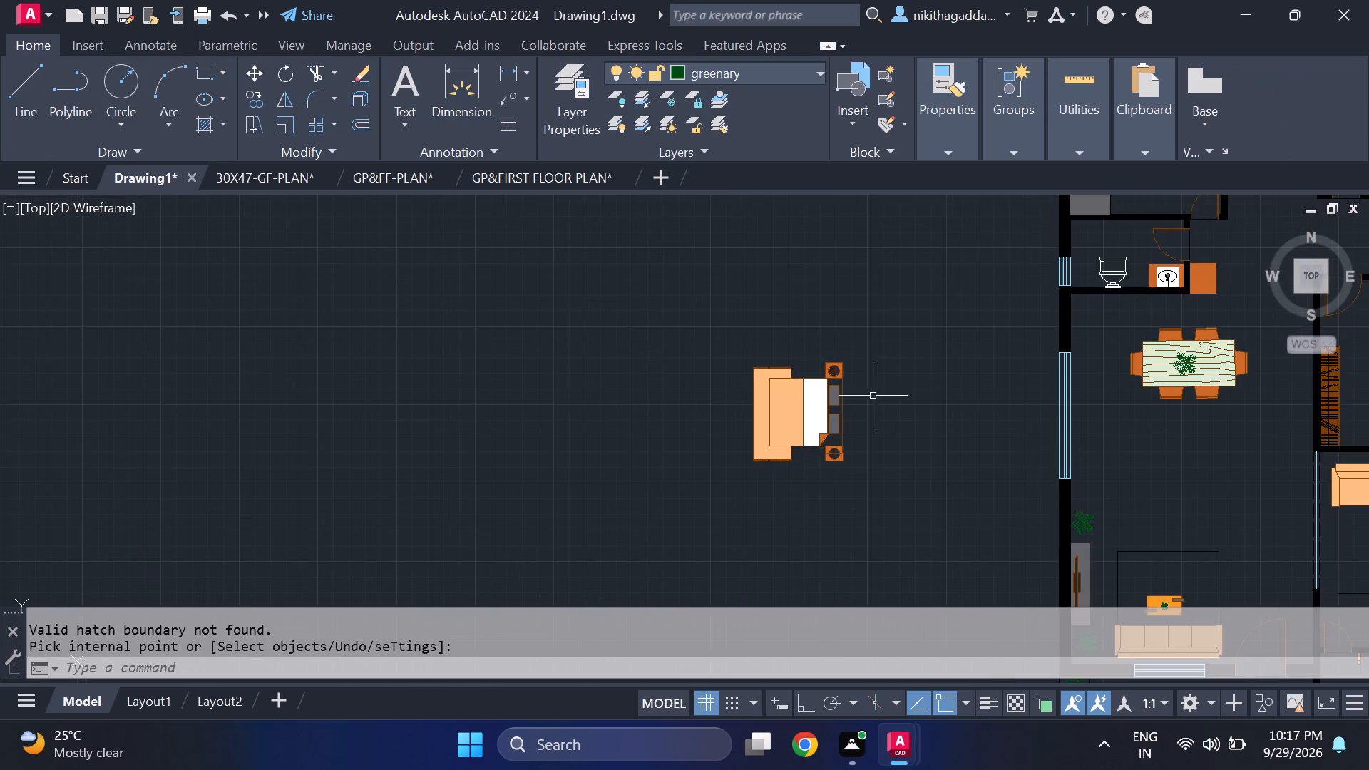
scroll(872, 404, up, 2)
scroll(828, 396, down, 2)
click(861, 322)
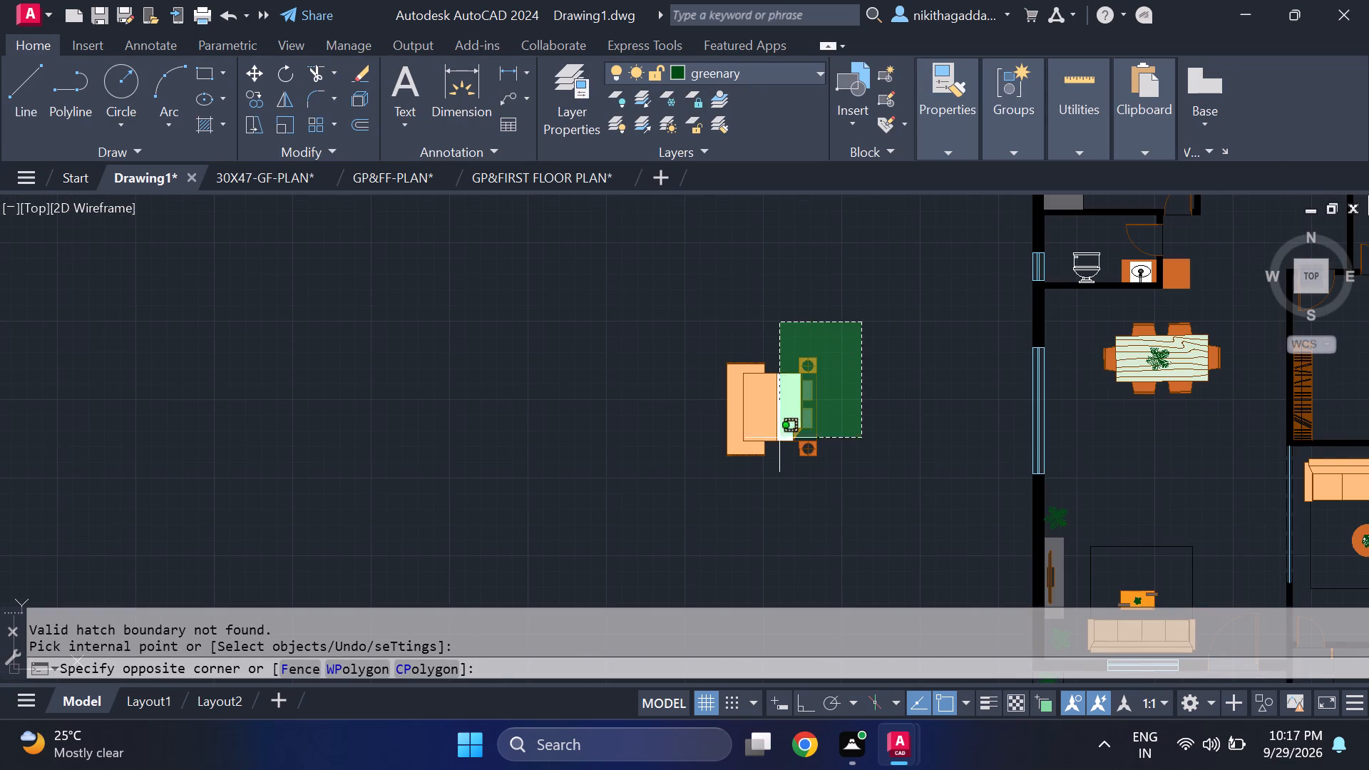
click(648, 506)
text(co)
key(Return)
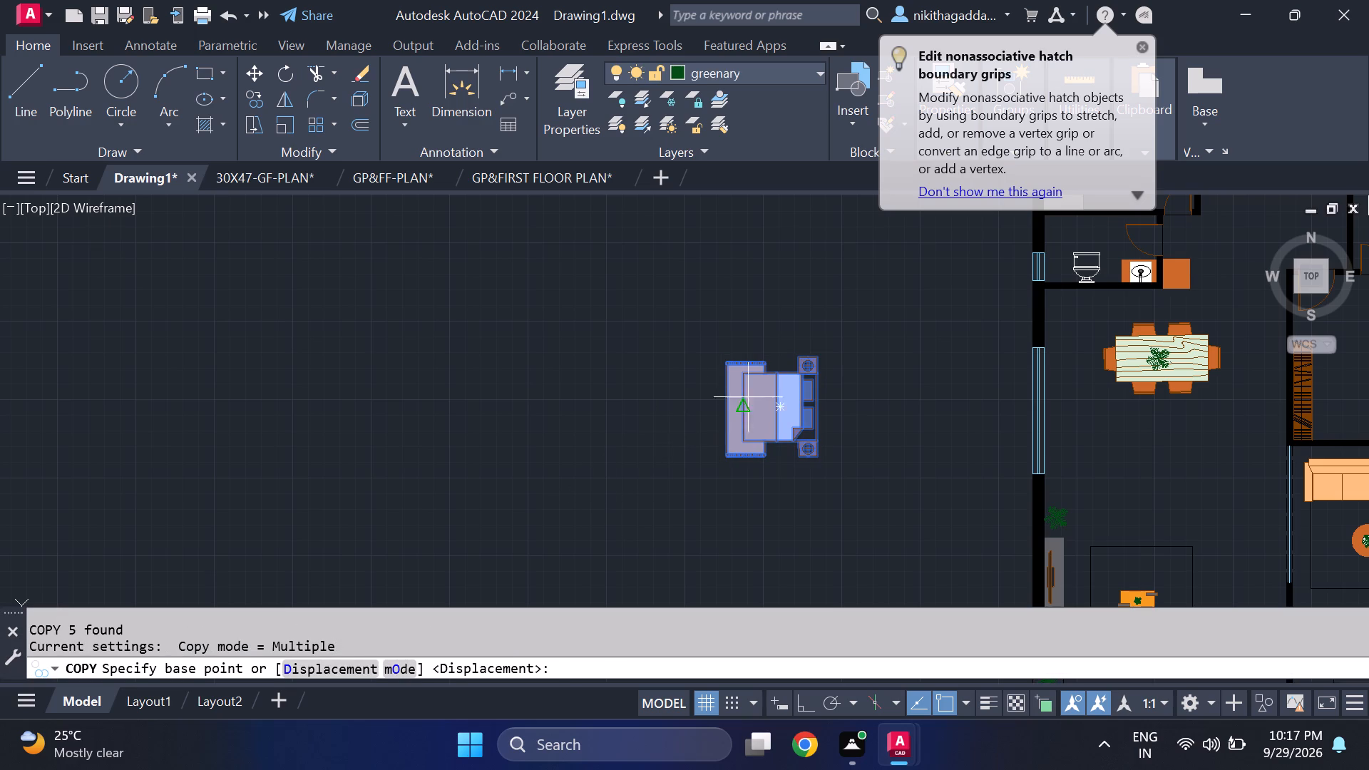
click(777, 404)
scroll(901, 398, down, 3)
middle_drag(893, 411, 418, 554)
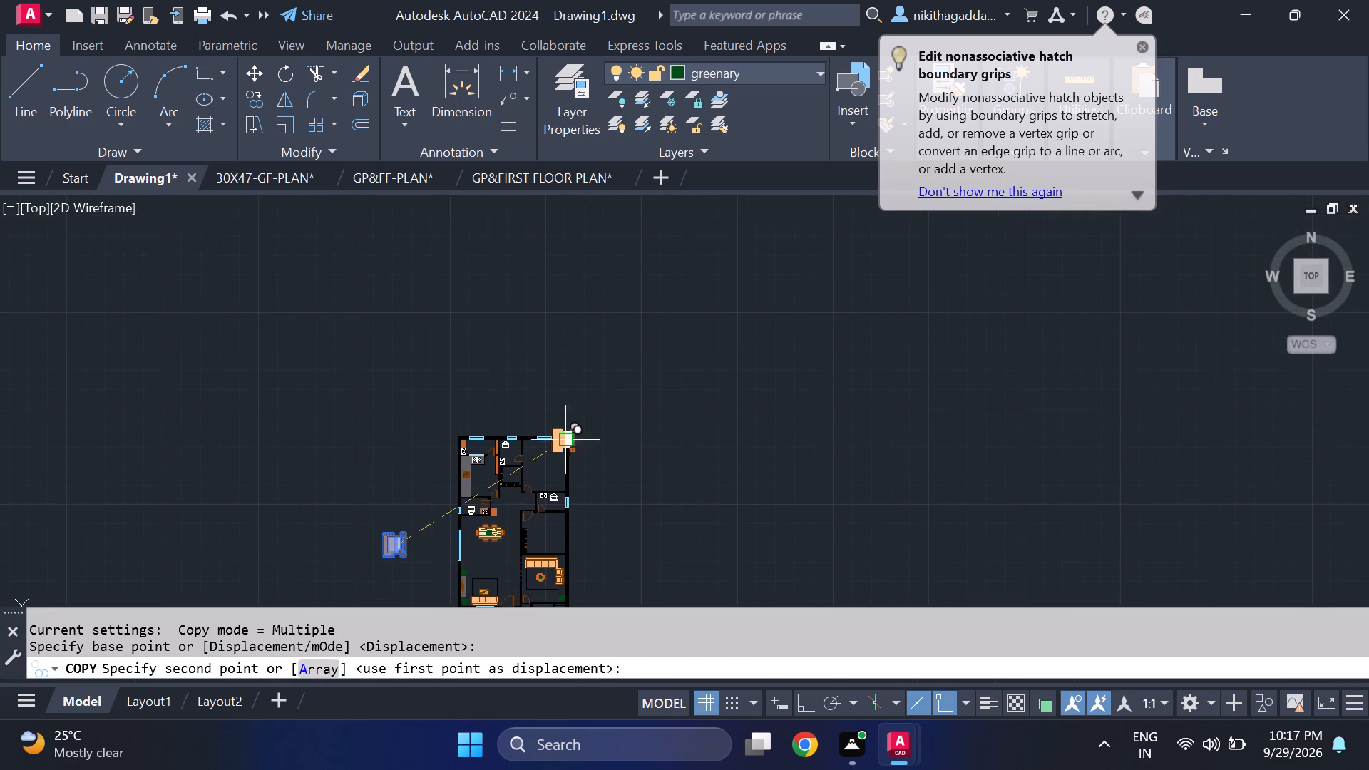
scroll(509, 456, up, 3)
scroll(647, 451, up, 2)
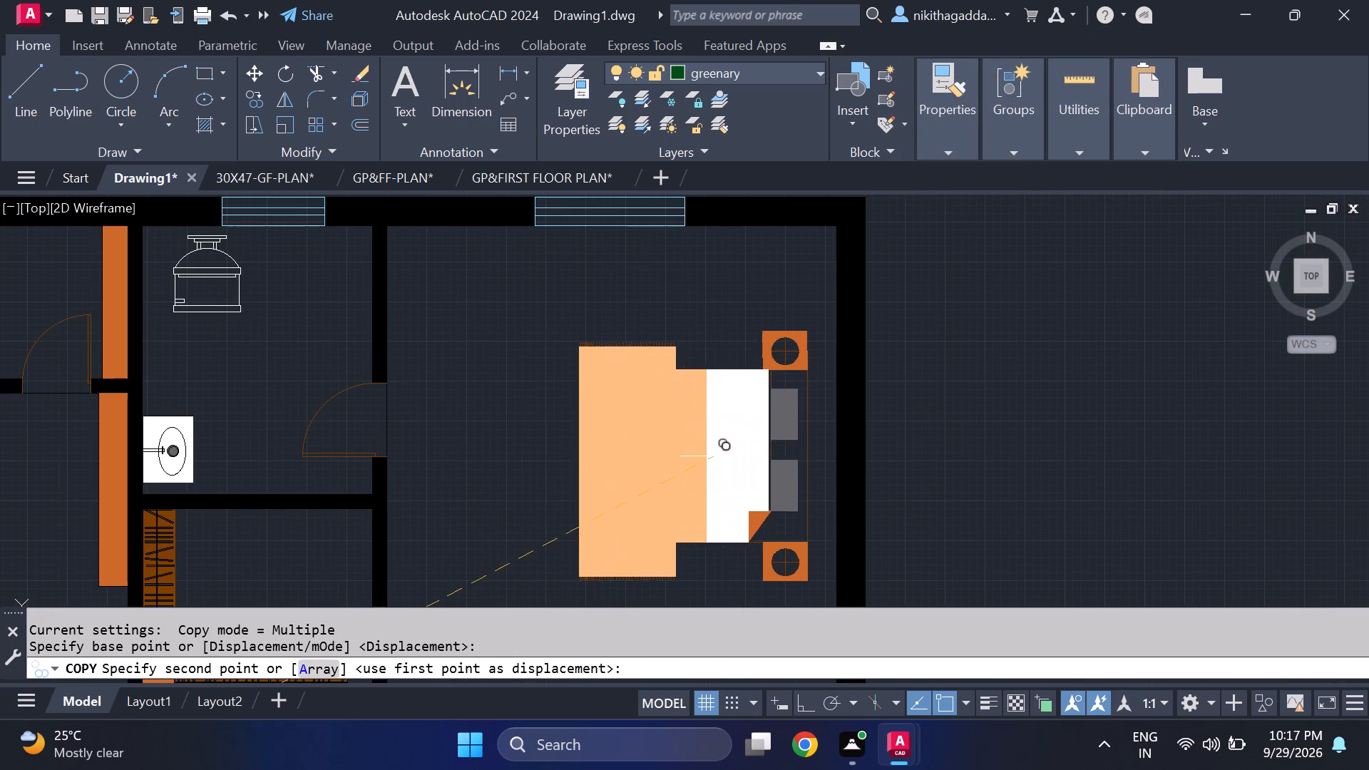
middle_drag(732, 474, 681, 388)
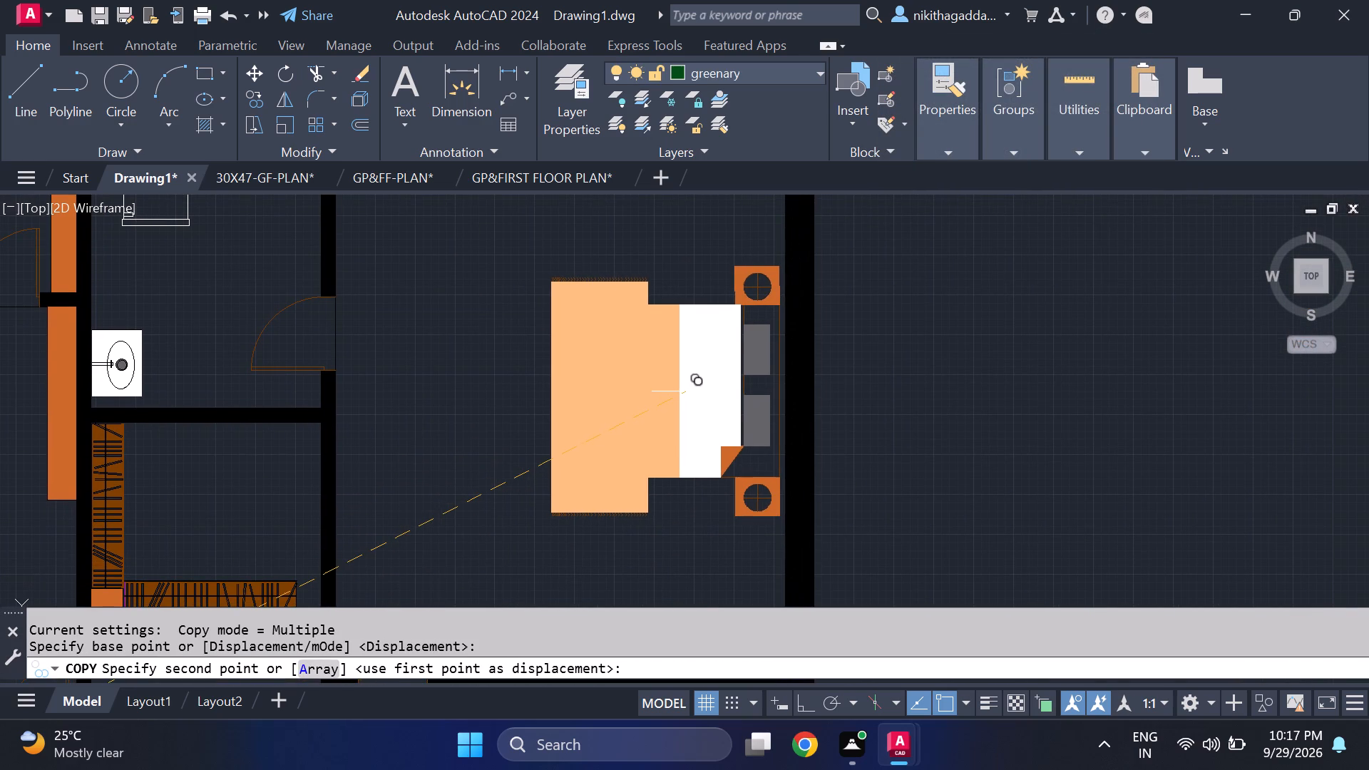
scroll(686, 391, down, 2)
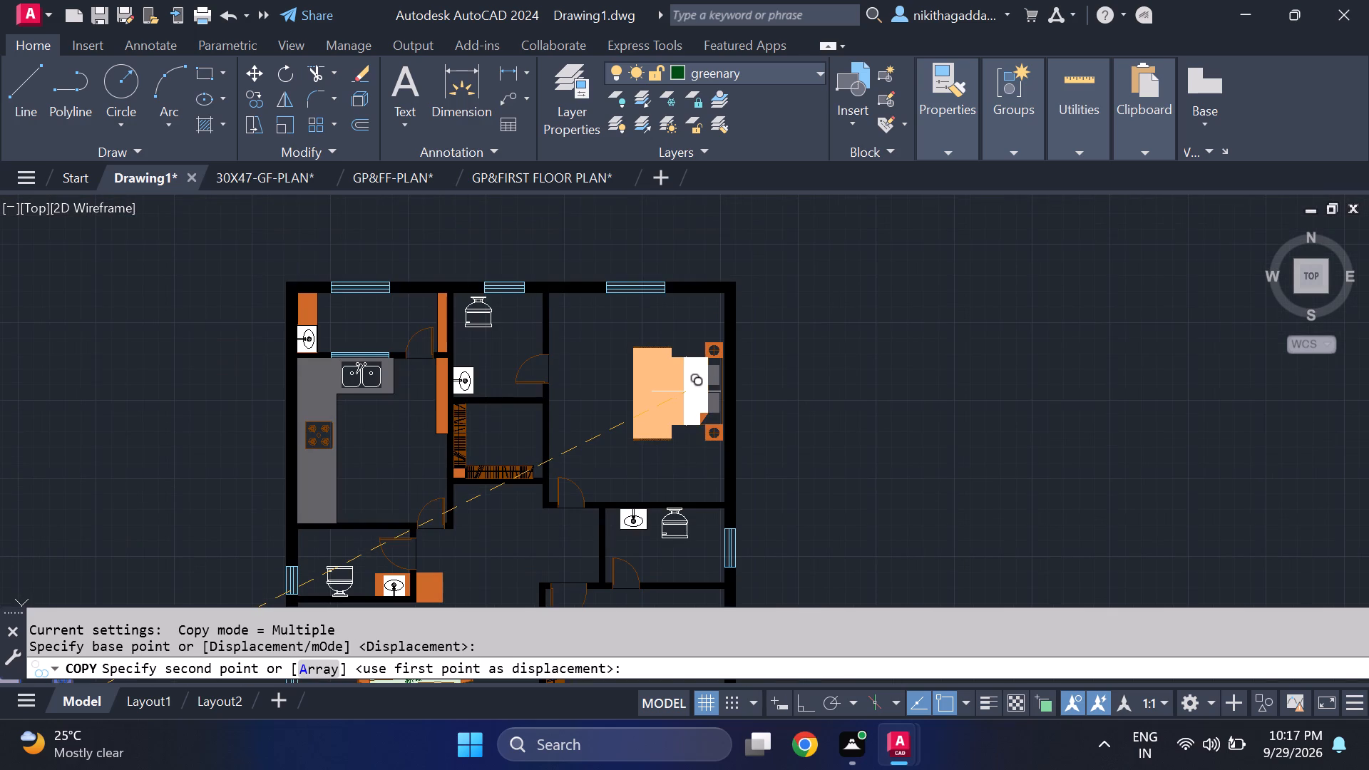
click(684, 389)
Place another copy of the bed set in the bedroom north of the sofa room, headboard end beside the east wall.
scroll(682, 512, down, 2)
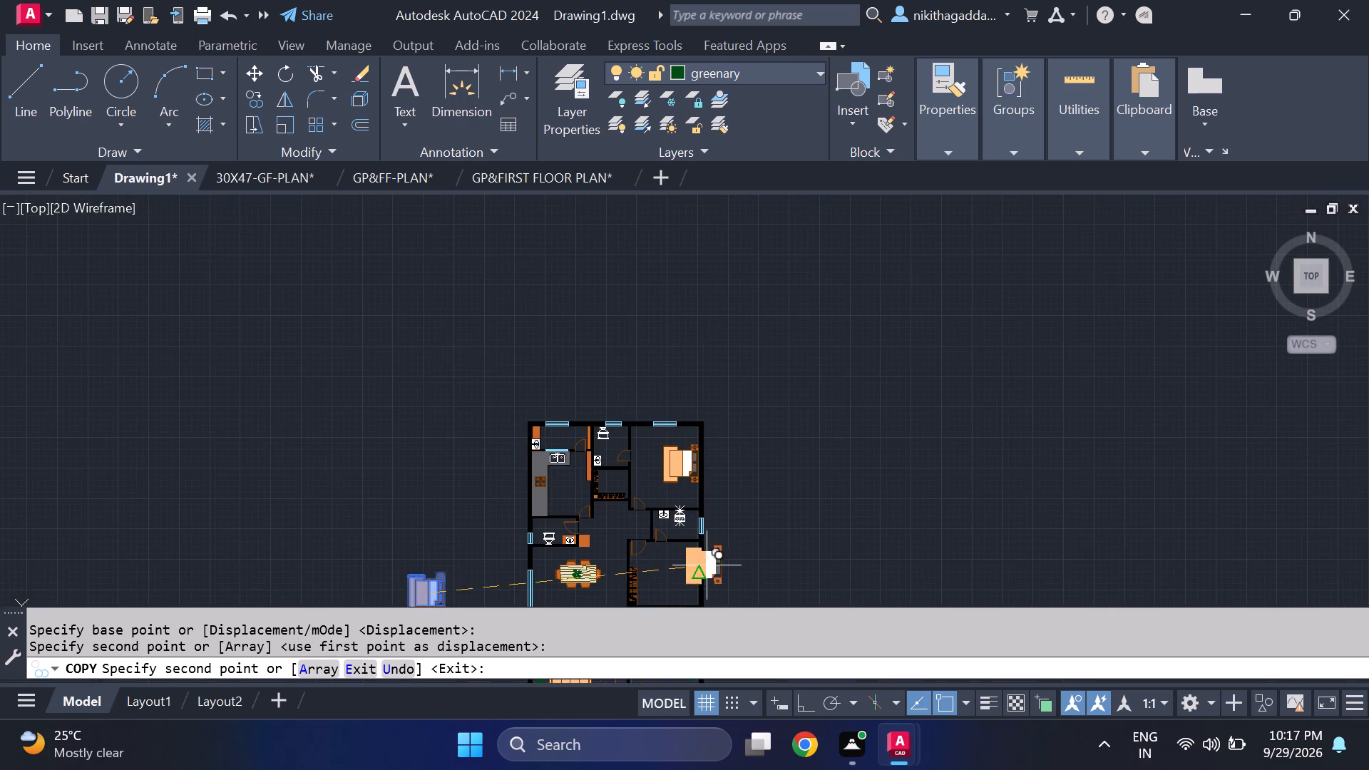
middle_drag(701, 563, 640, 391)
scroll(639, 393, up, 2)
scroll(587, 419, up, 1)
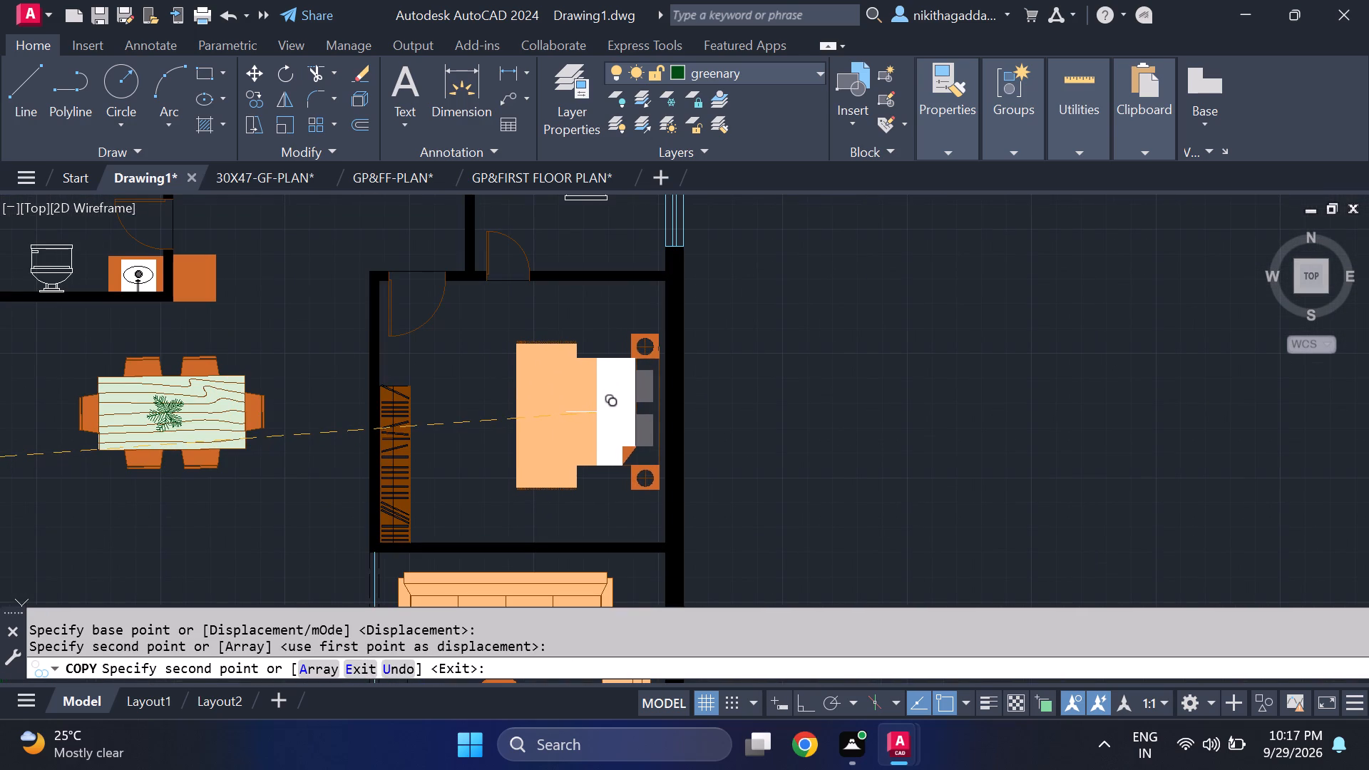
click(600, 412)
scroll(828, 366, down, 3)
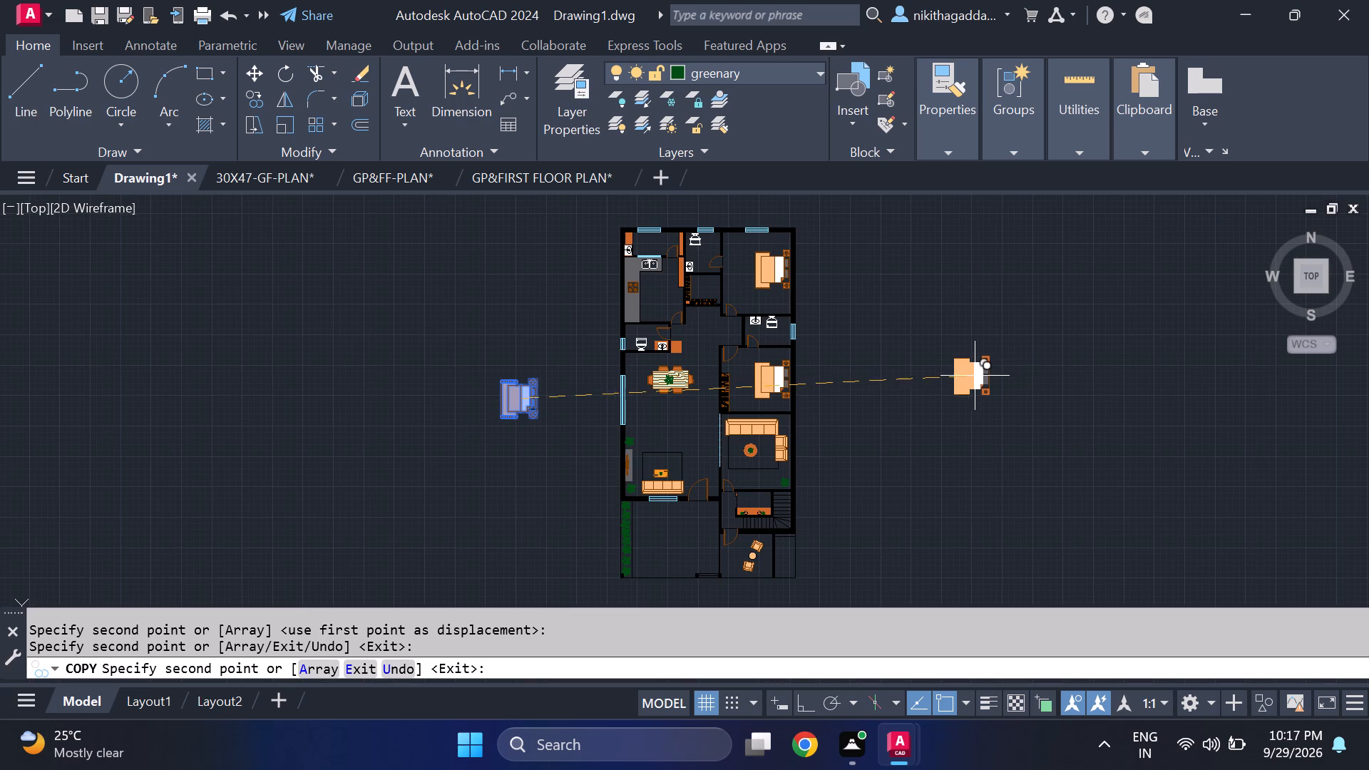
key(Escape)
Examine the furnished plan from the bedrooms through the living areas to the staircase and the counter beside it.
scroll(975, 376, down, 1)
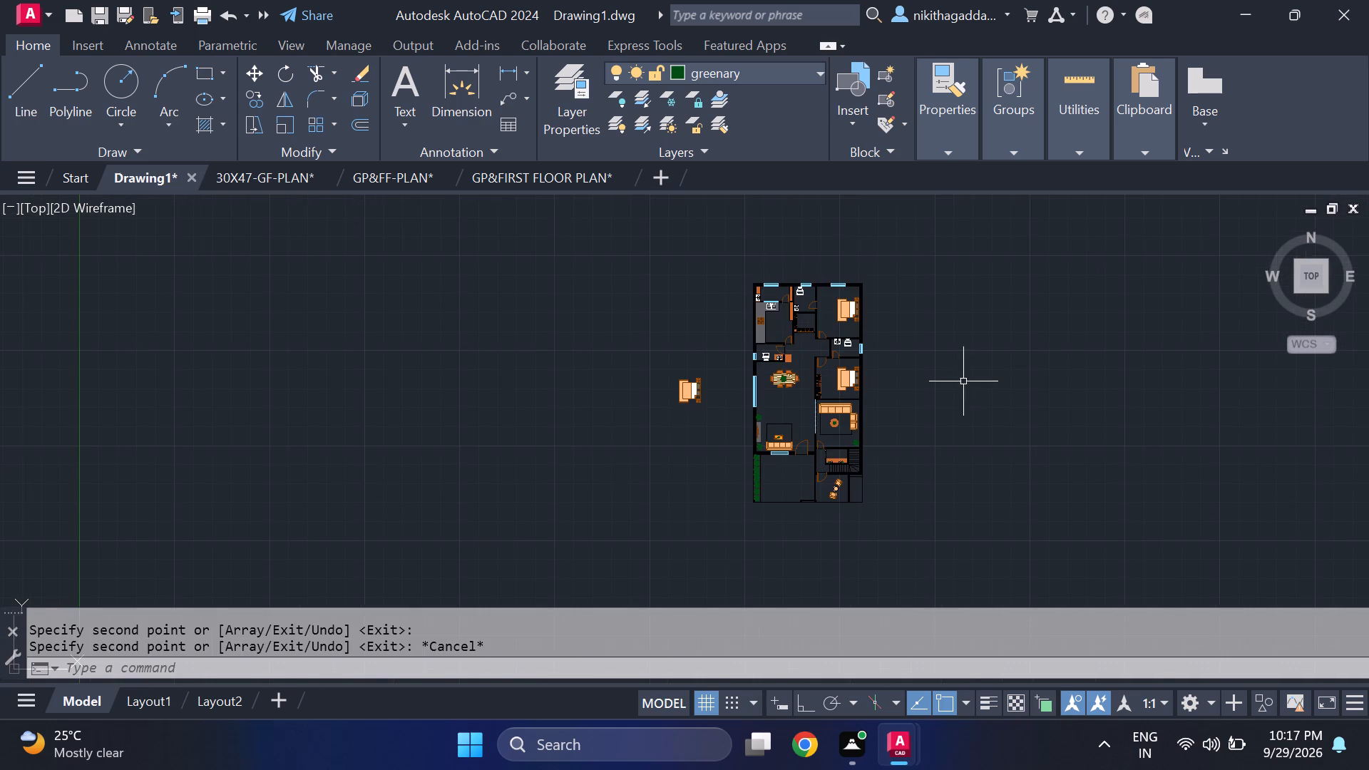
scroll(913, 438, up, 2)
middle_drag(710, 439, 739, 512)
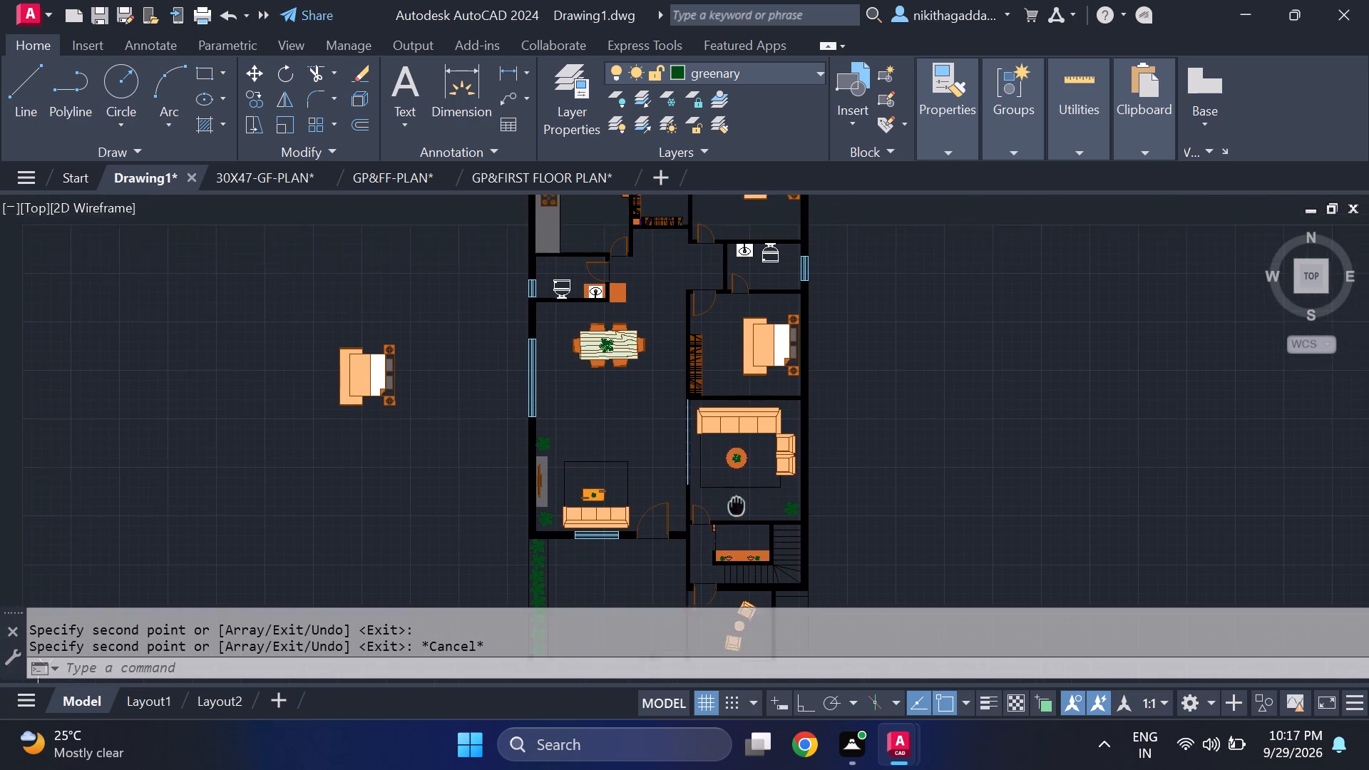
middle_drag(739, 512, 750, 537)
scroll(750, 535, up, 2)
scroll(749, 520, down, 4)
scroll(749, 520, up, 3)
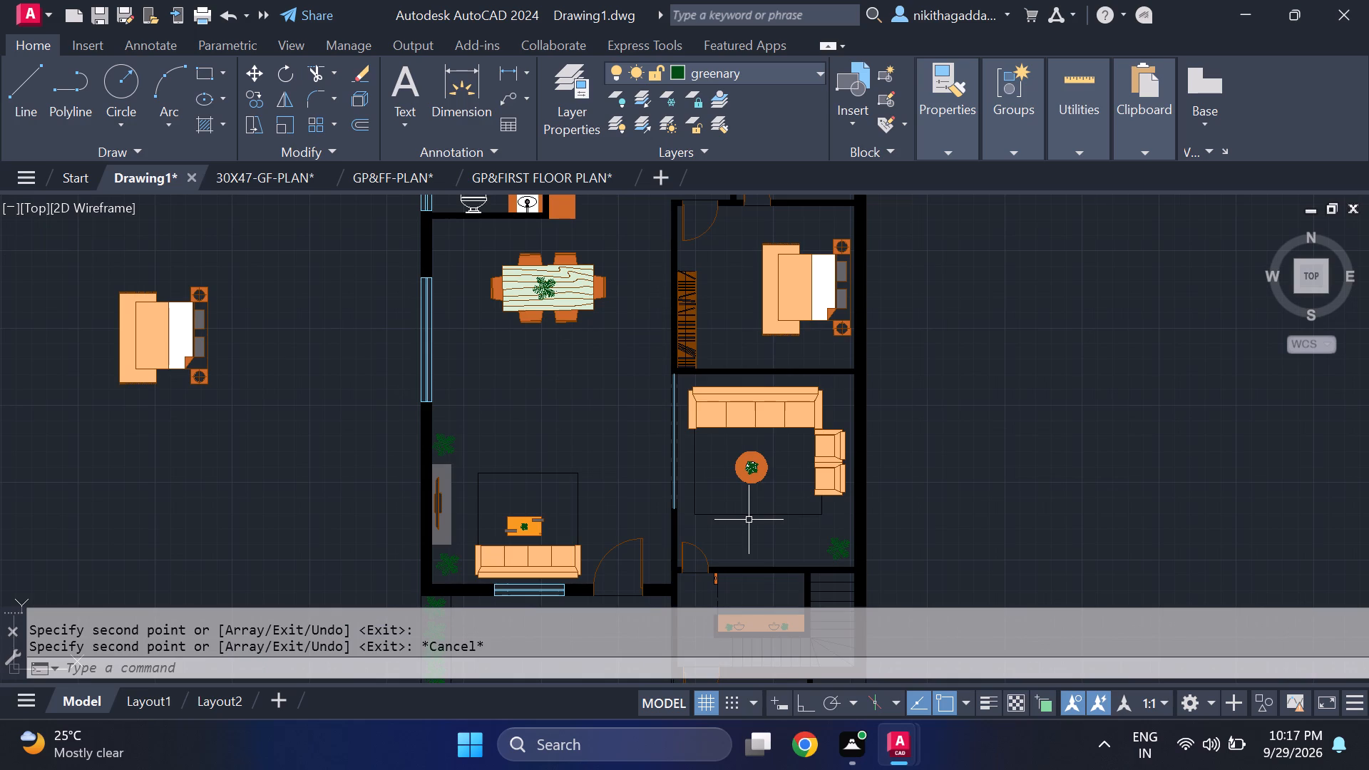
scroll(749, 520, down, 3)
scroll(749, 520, up, 2)
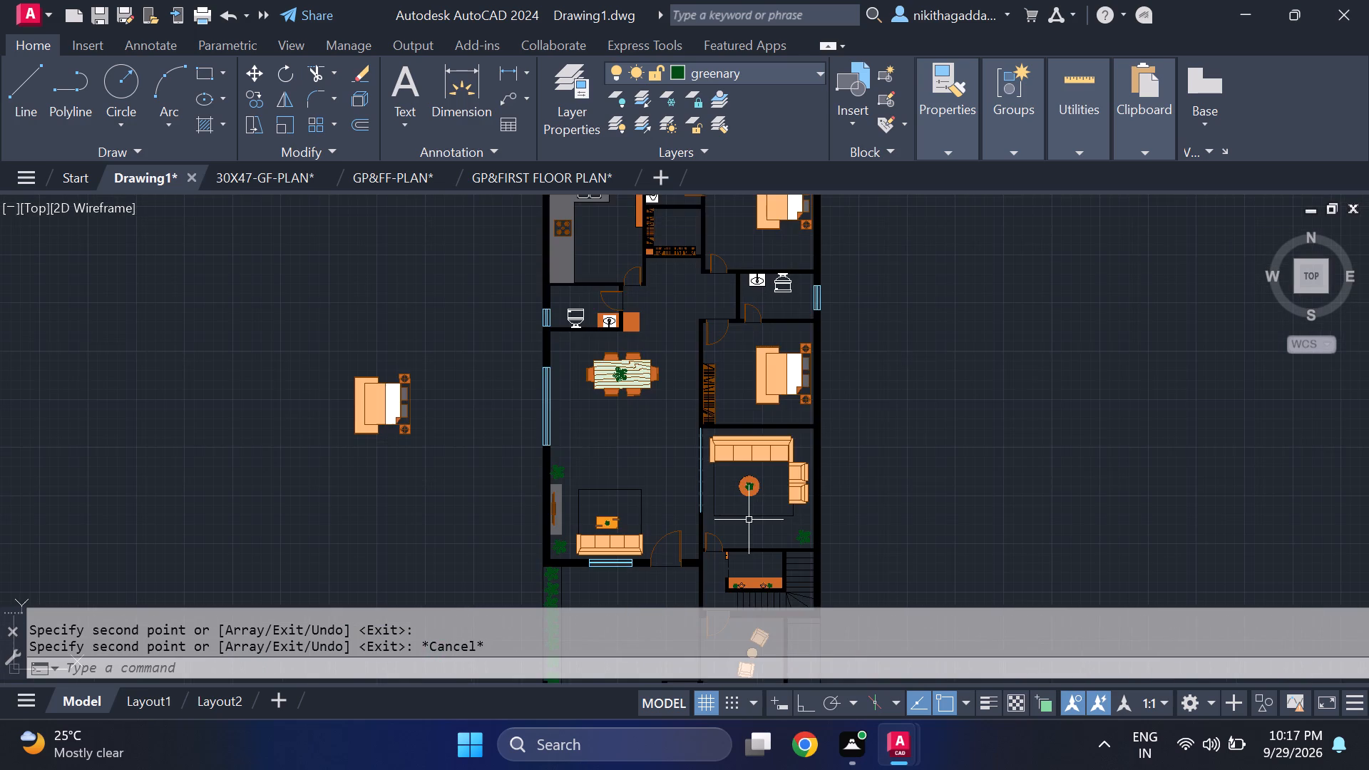
middle_drag(752, 533, 712, 451)
middle_drag(732, 525, 707, 496)
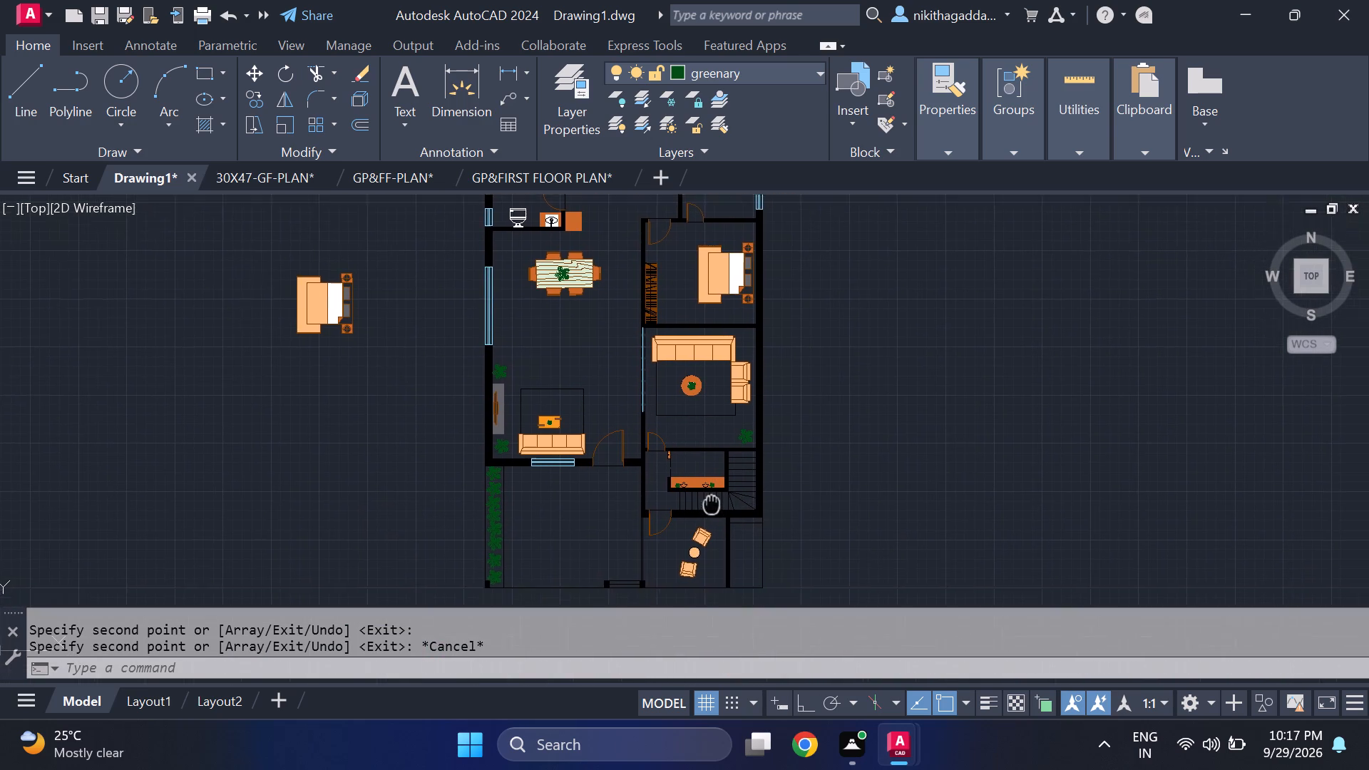
middle_drag(707, 496, 699, 492)
scroll(689, 479, up, 3)
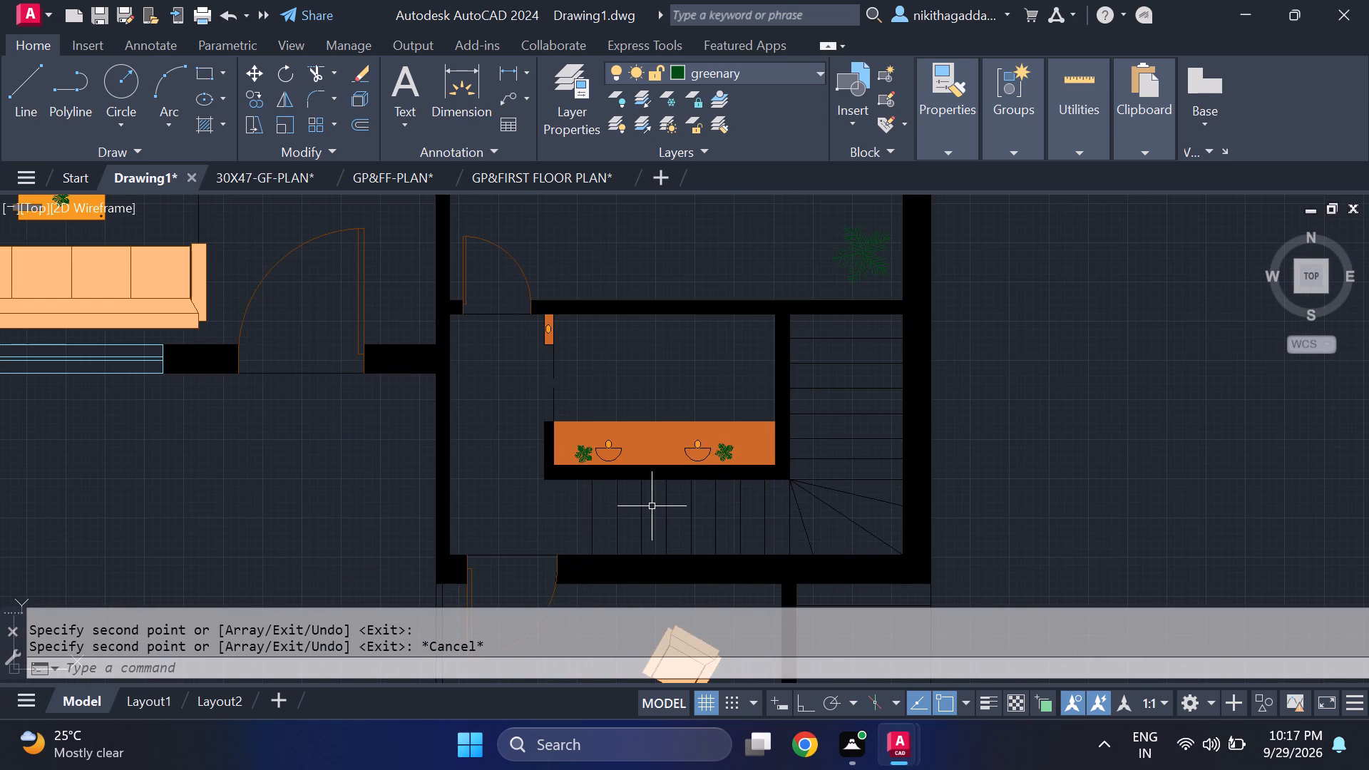
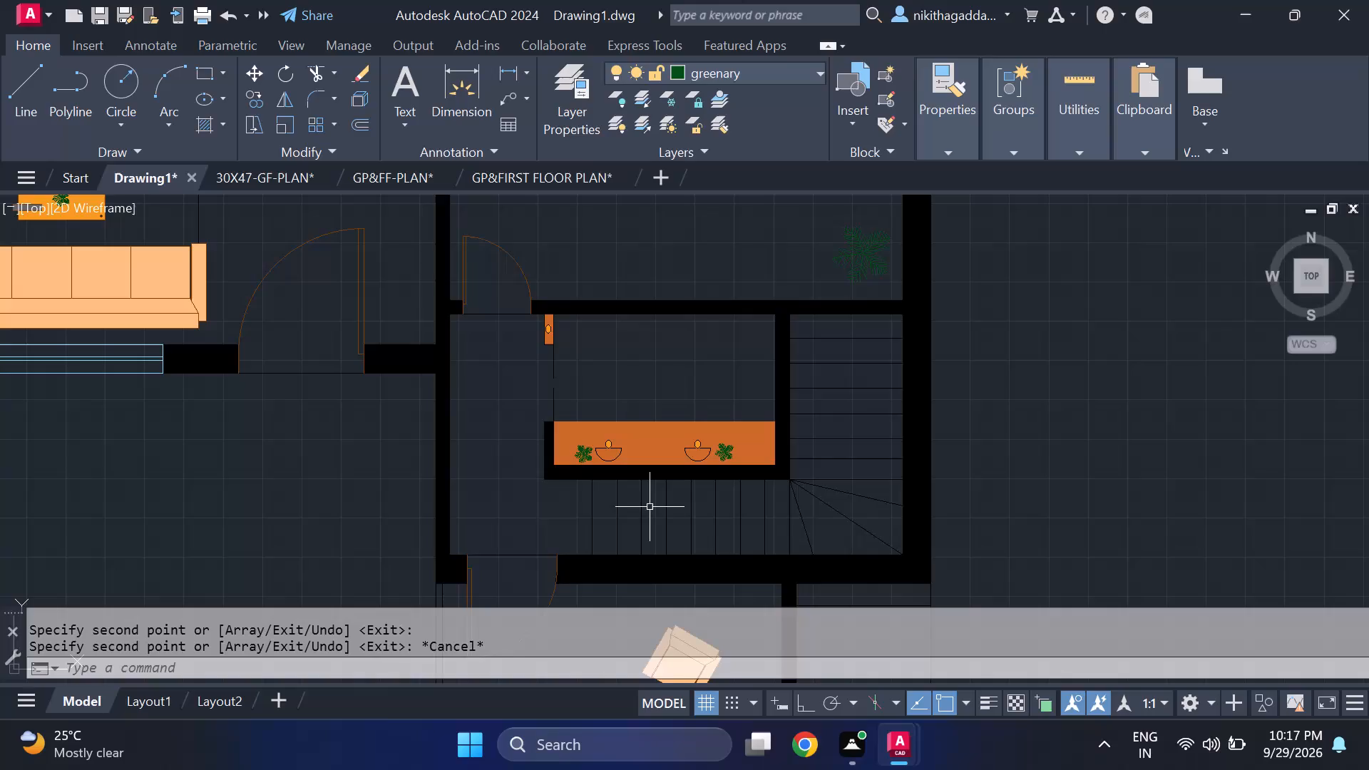
Hatch the open front yard beside the planting strip with the ANSI37 pattern in colour 99,100,102 at scale 10.
scroll(650, 505, down, 4)
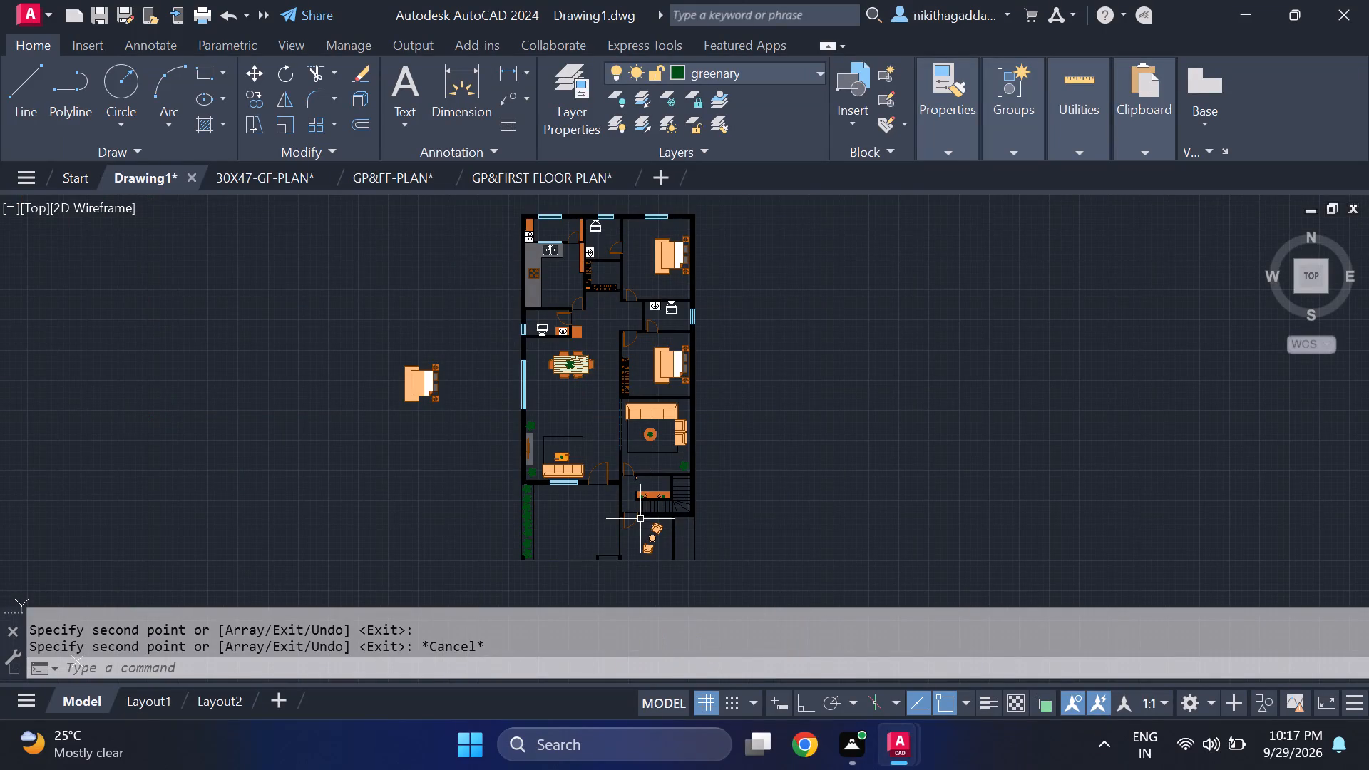
scroll(637, 572, up, 1)
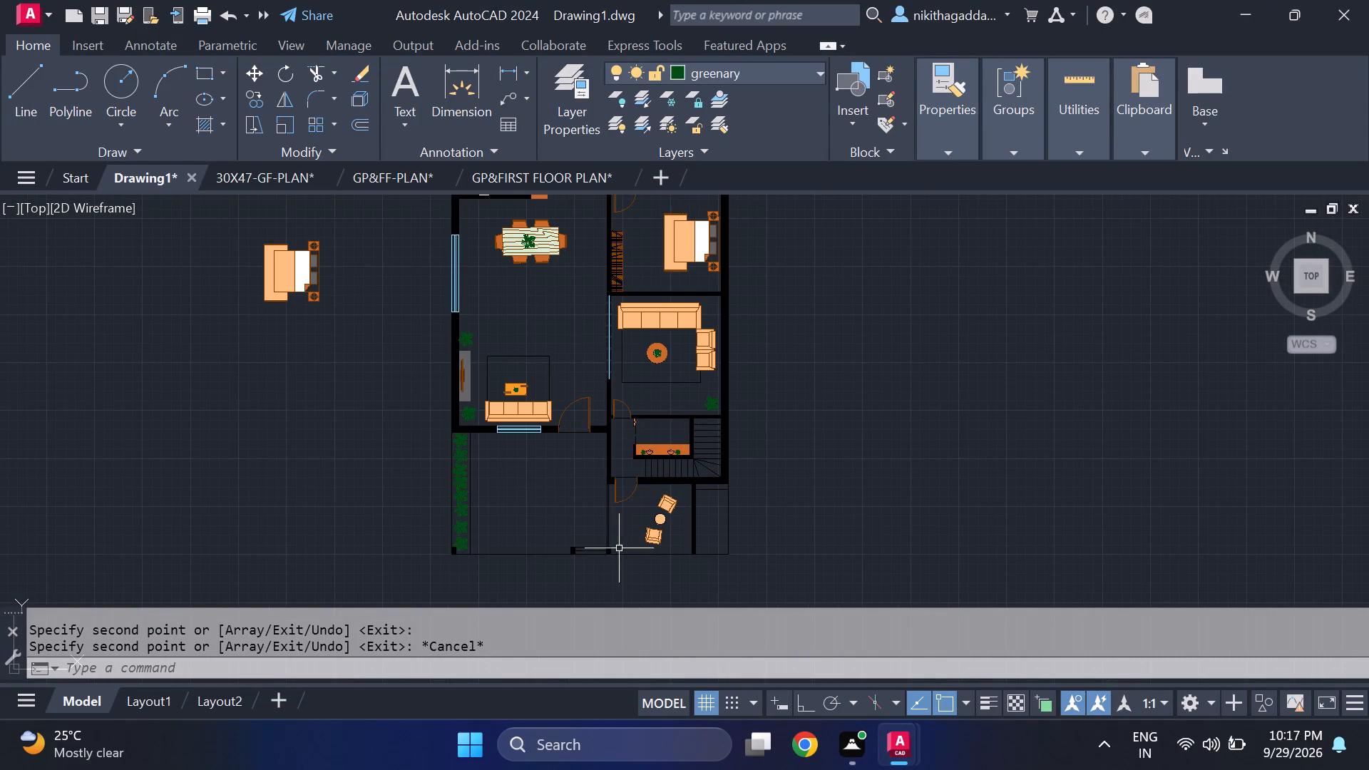
middle_drag(593, 515, 593, 515)
middle_drag(593, 515, 650, 482)
text(hatch)
key(Return)
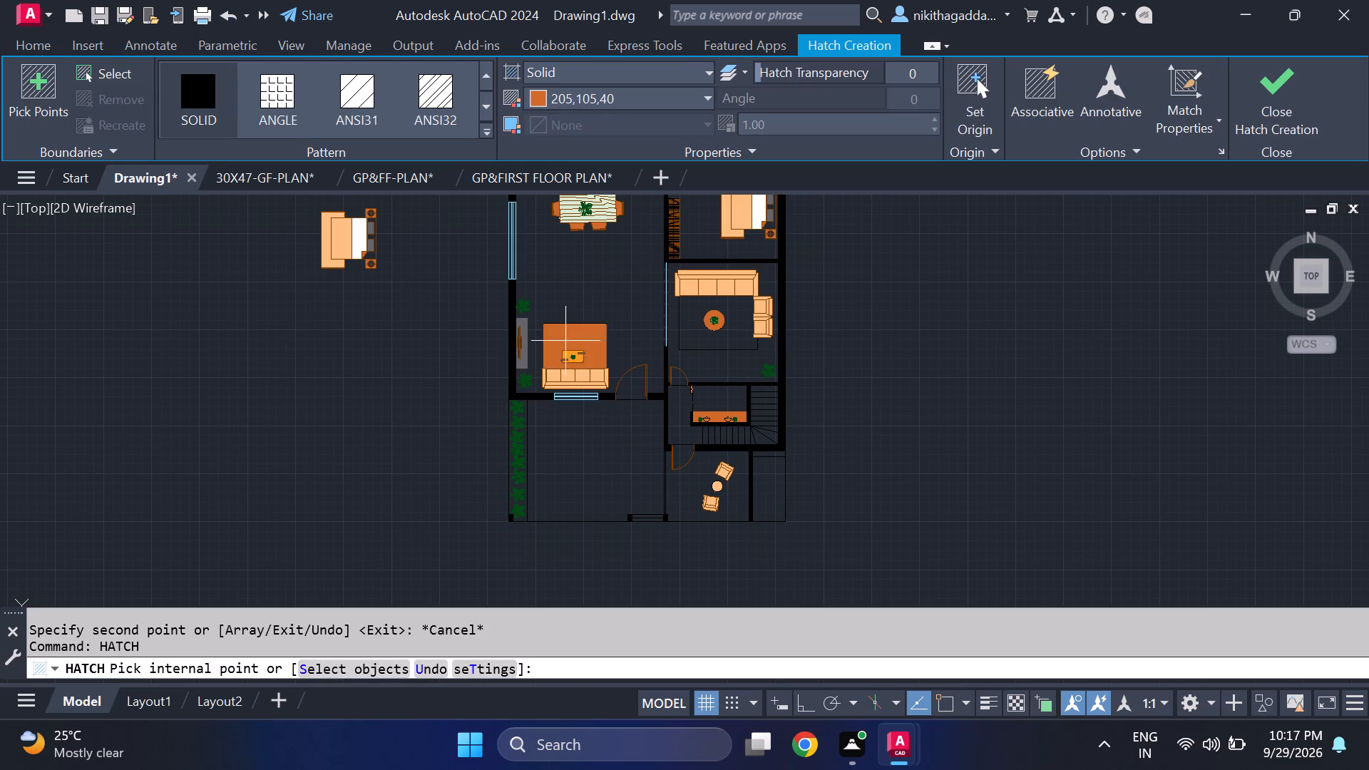
click(673, 93)
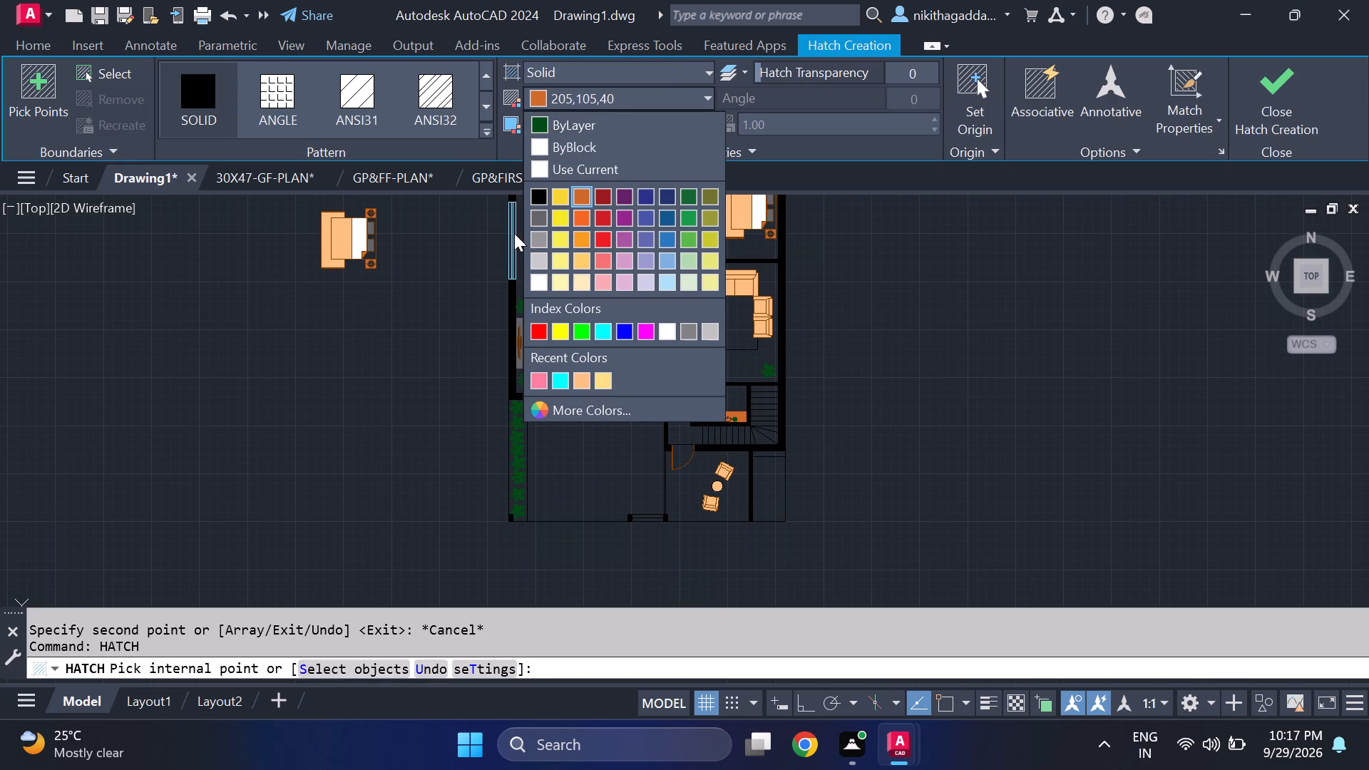
click(540, 211)
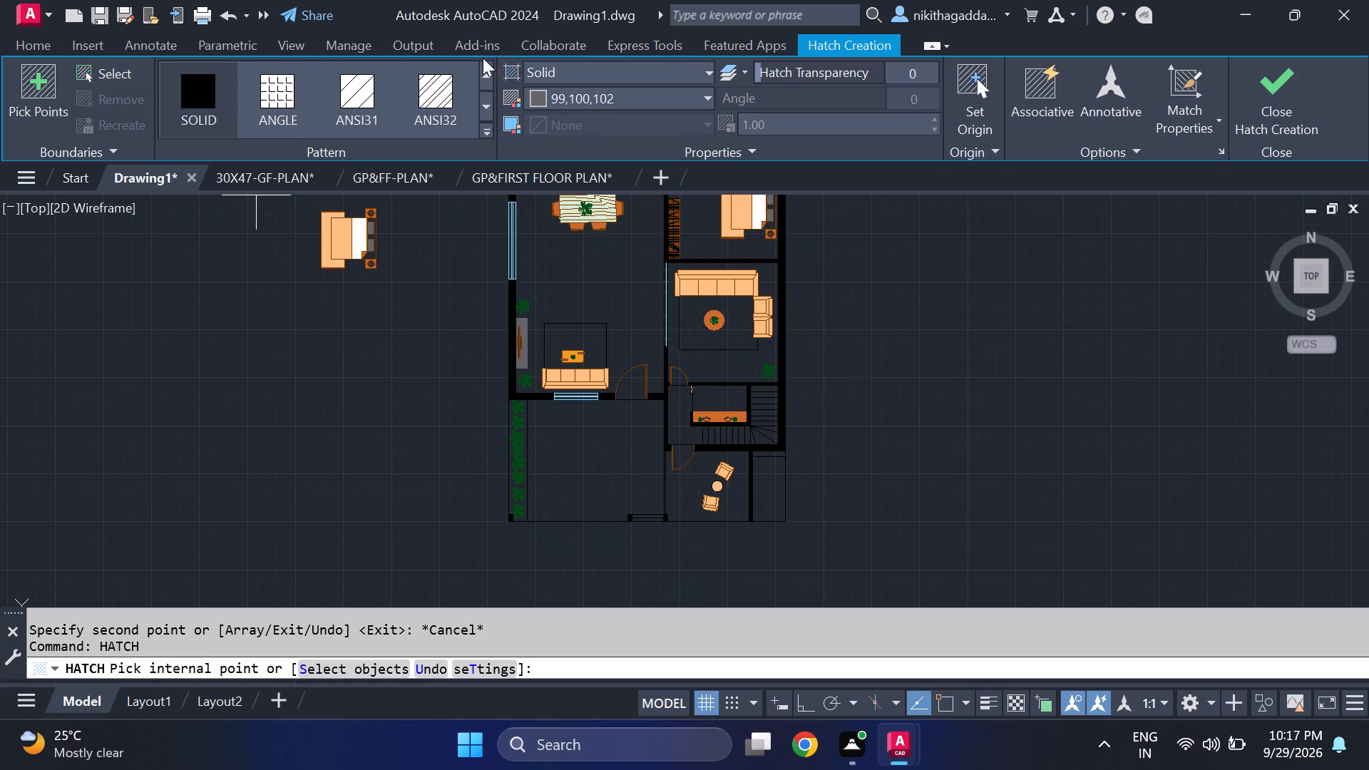
click(483, 102)
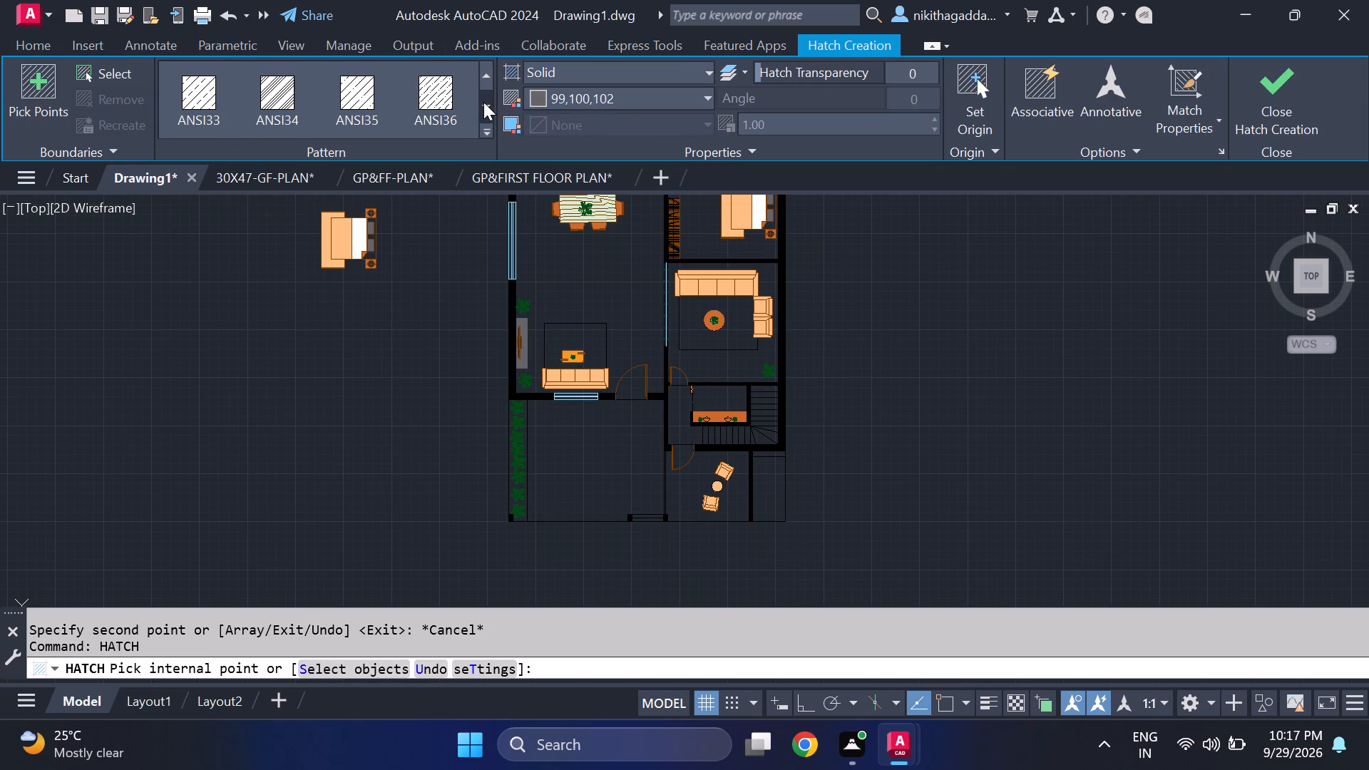
click(483, 102)
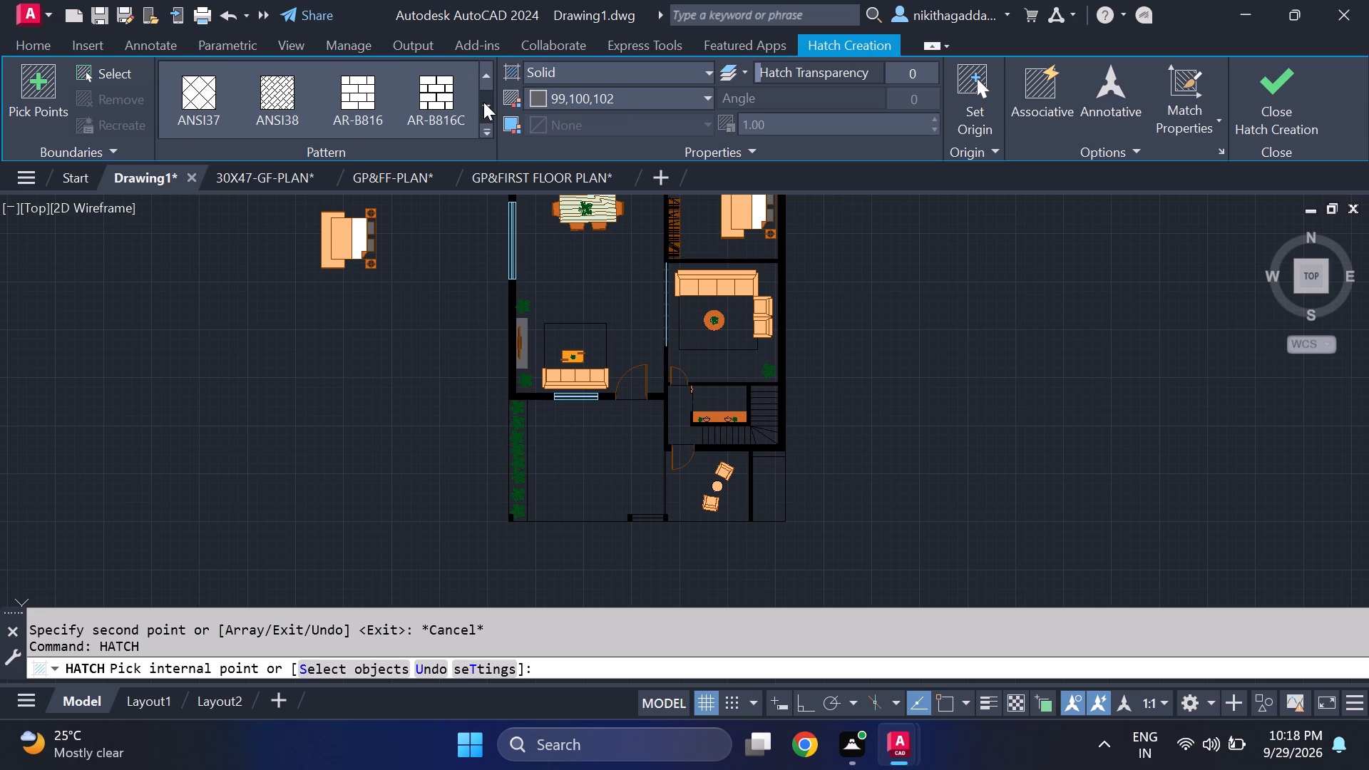
click(204, 113)
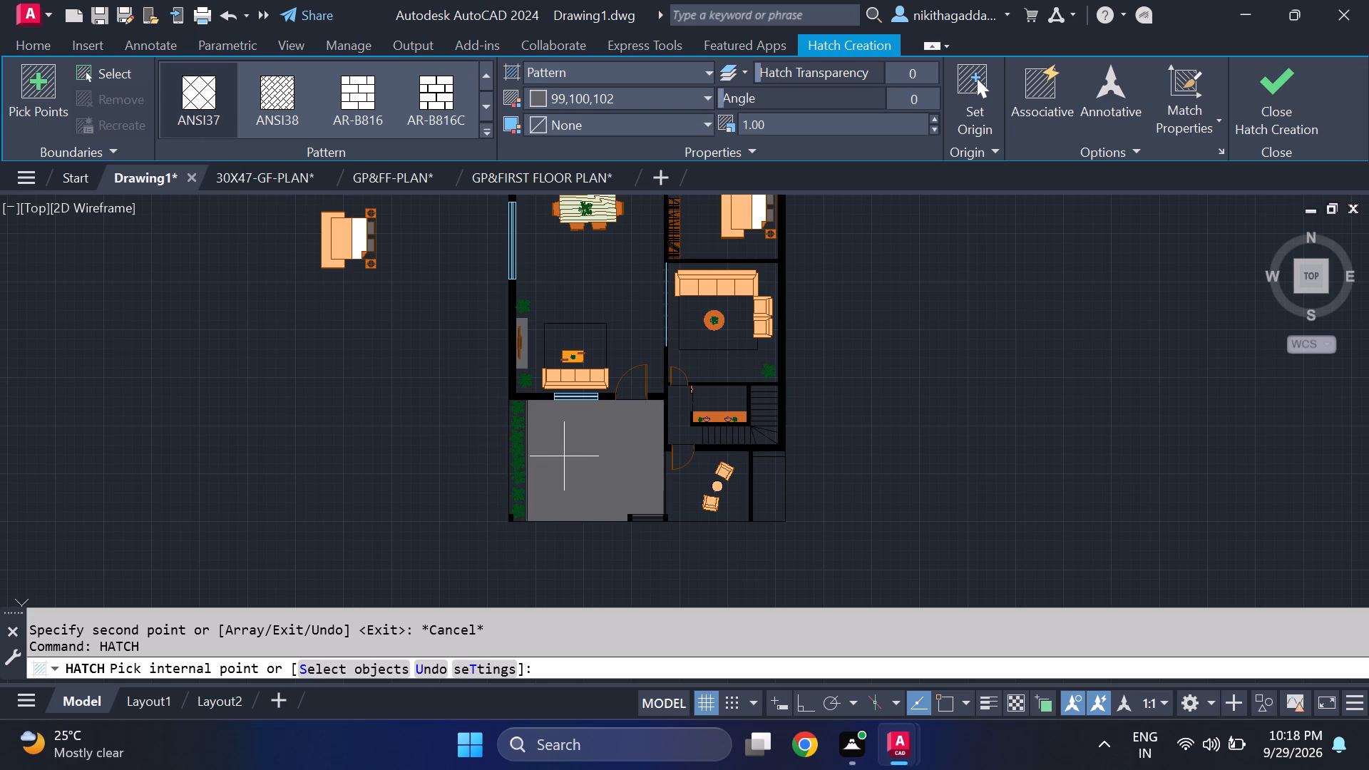
click(793, 127)
key(BackSpace)
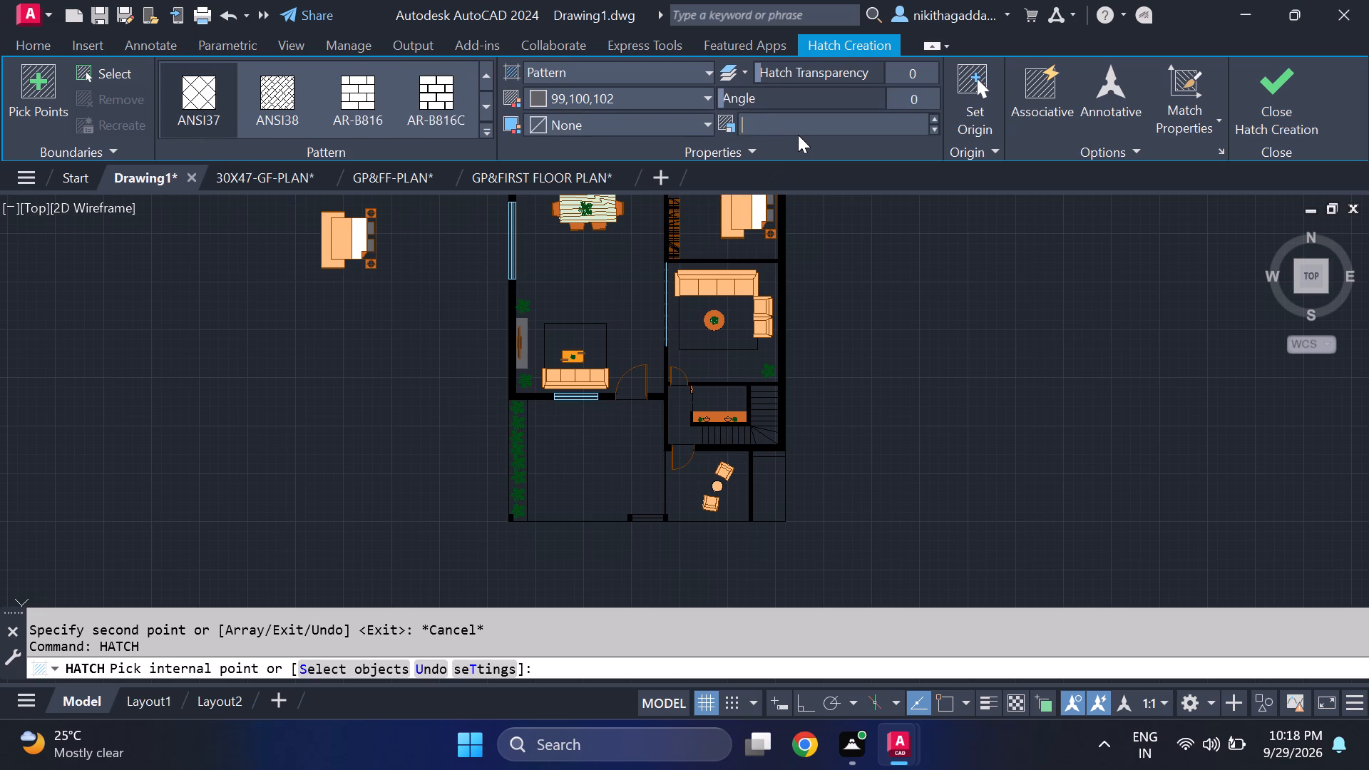
text(10)
key(Return)
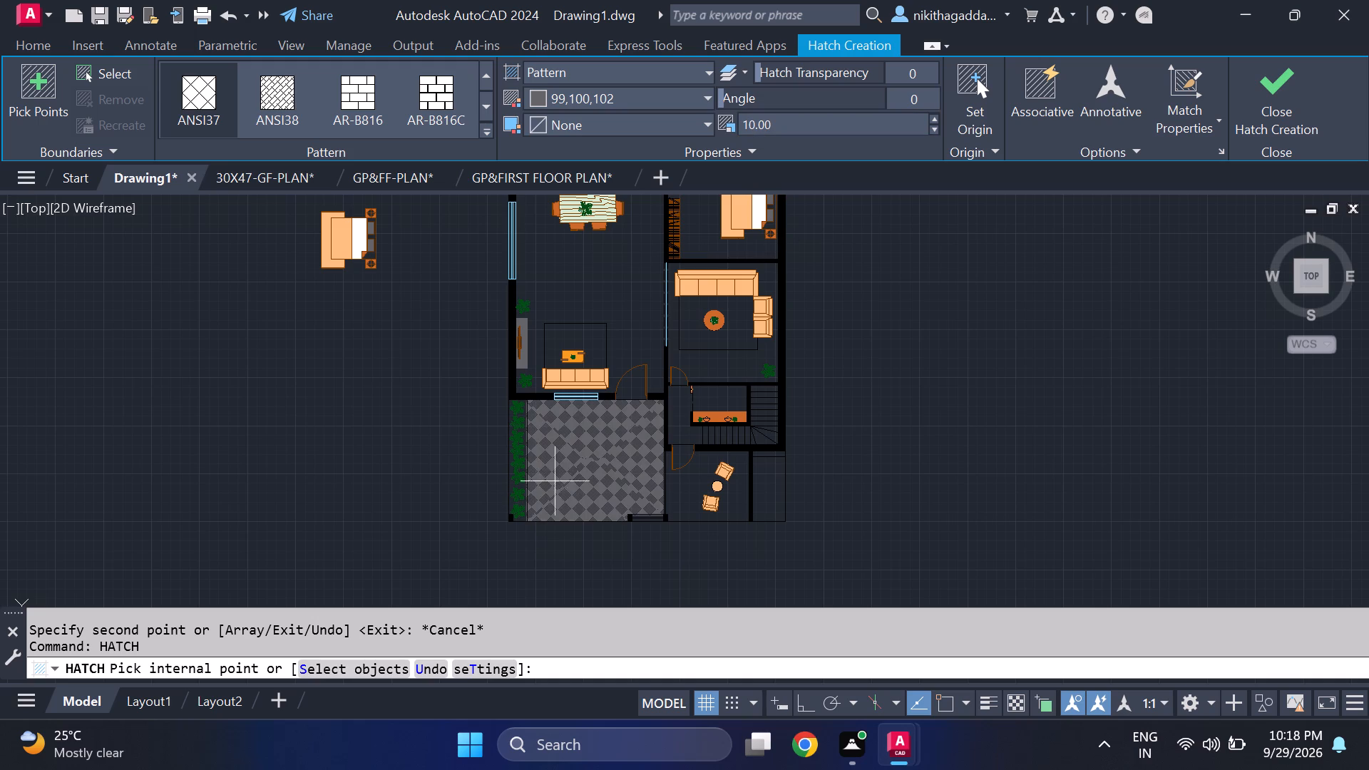
click(562, 476)
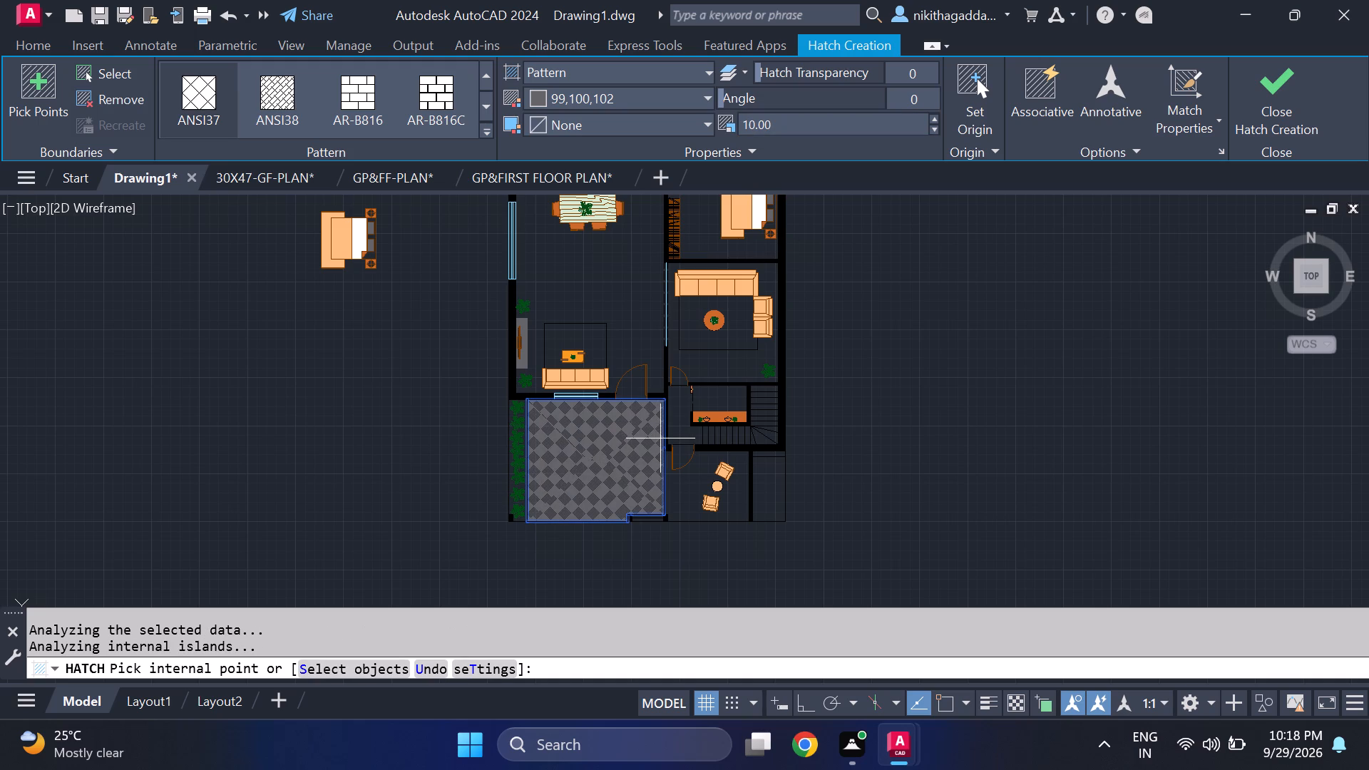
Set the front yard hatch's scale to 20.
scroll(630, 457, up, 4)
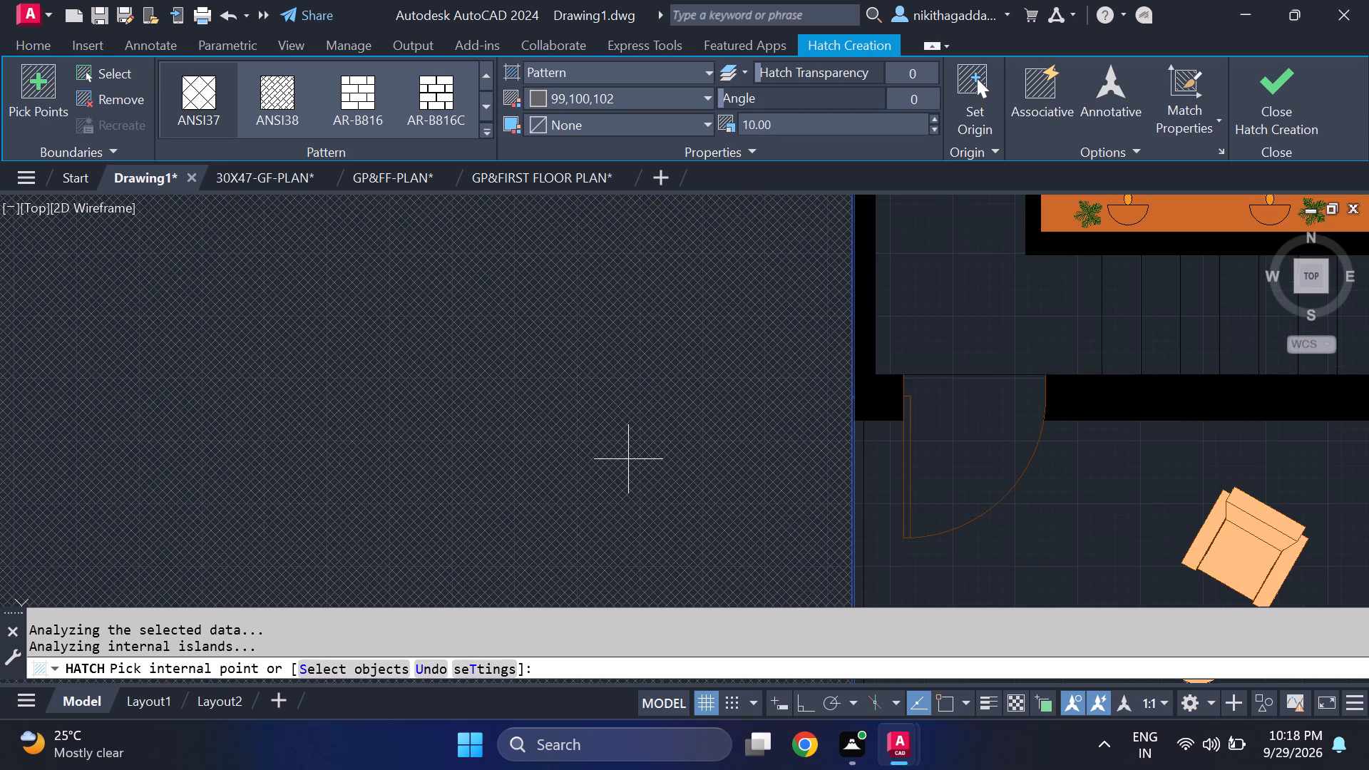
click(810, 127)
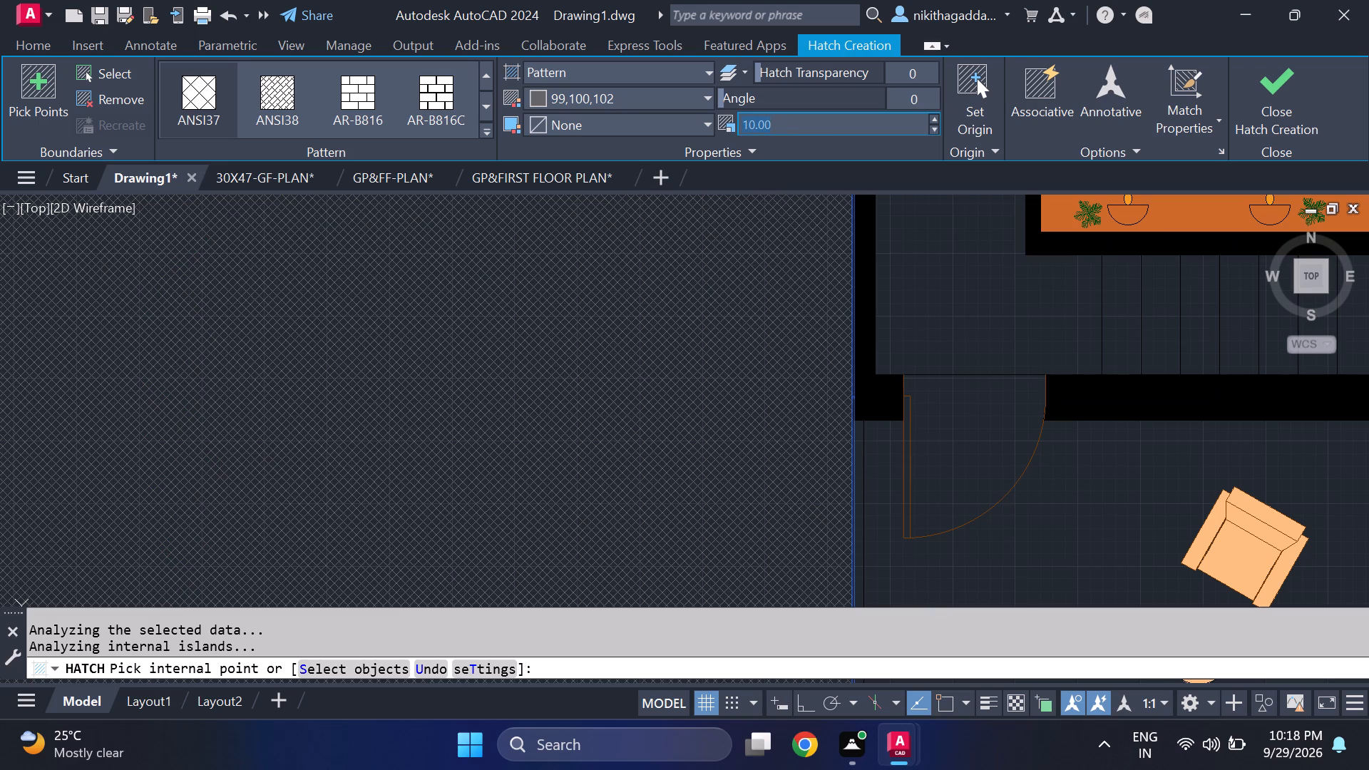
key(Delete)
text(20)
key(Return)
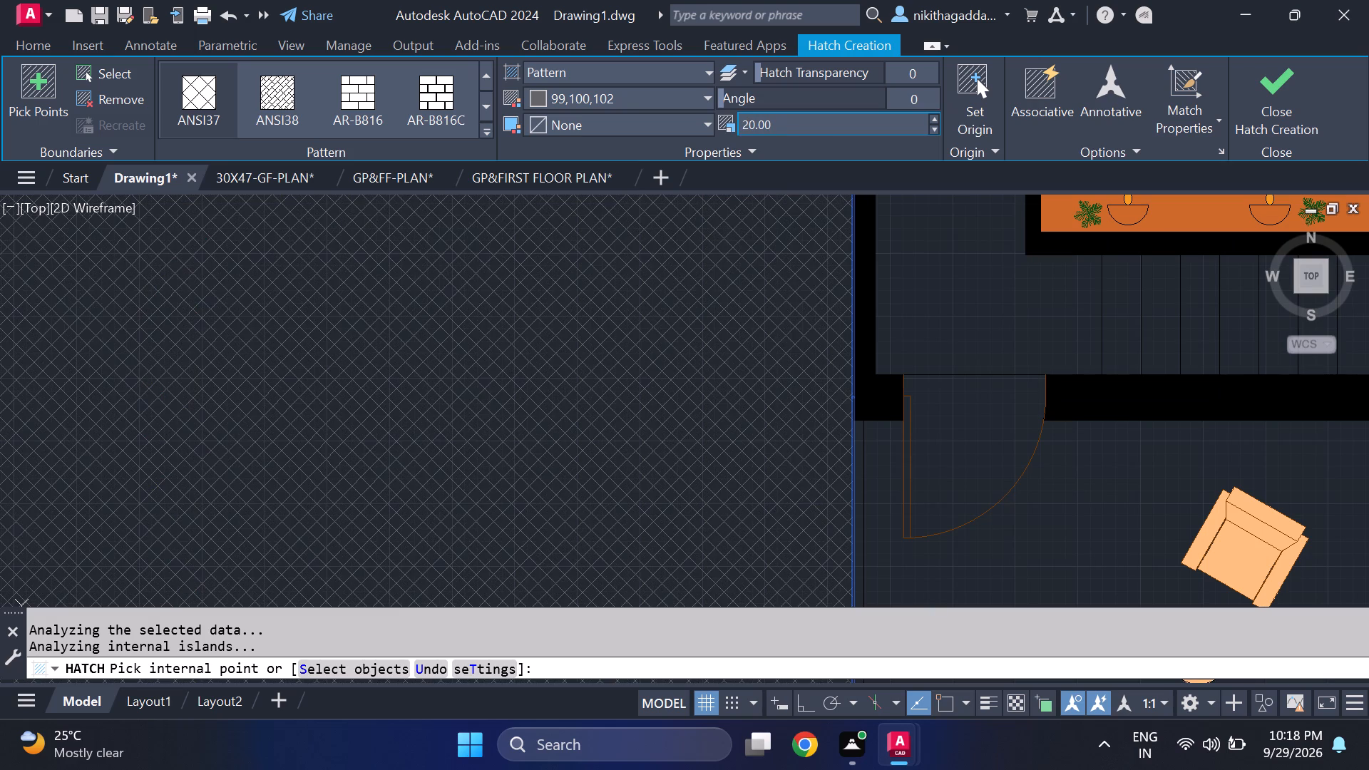
Set the front yard hatch's scale to 40 and finish the hatch.
scroll(751, 303, down, 5)
scroll(699, 333, up, 2)
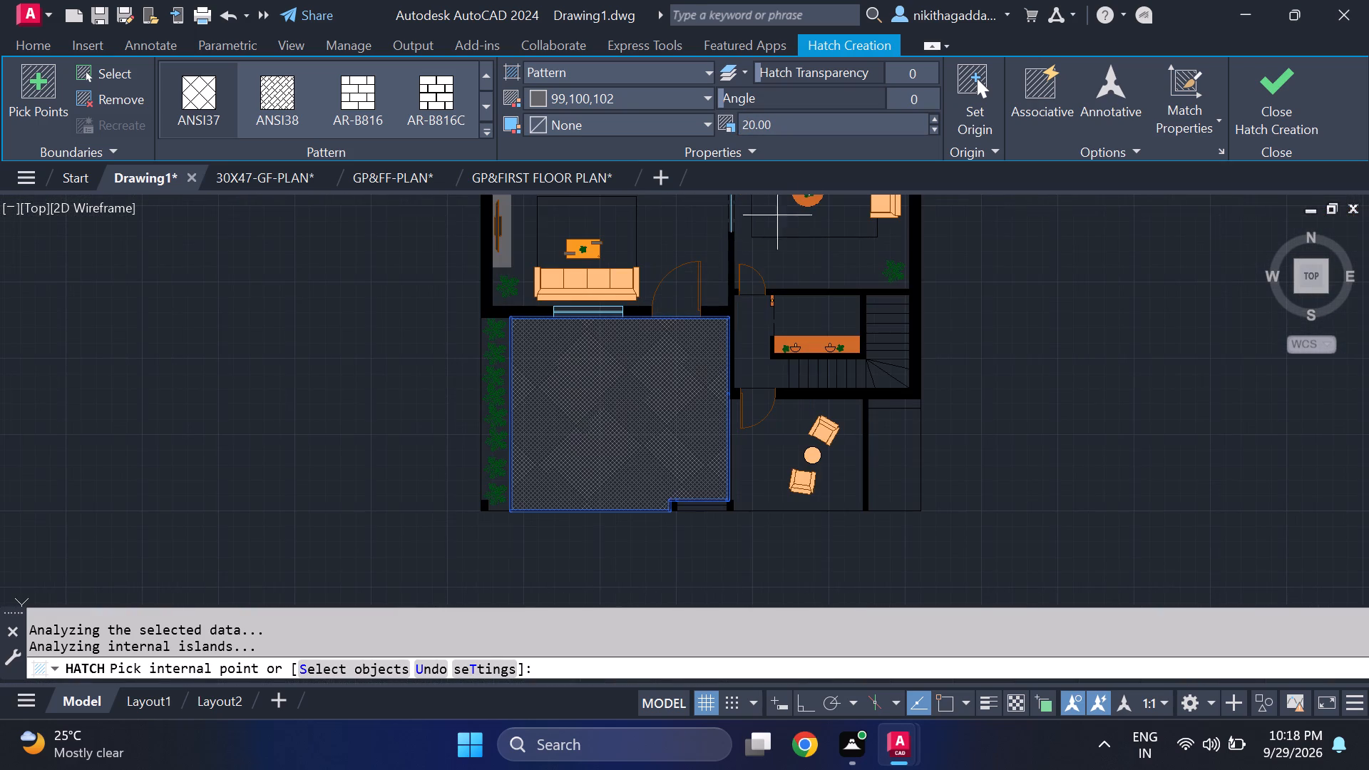
click(804, 122)
key(BackSpace)
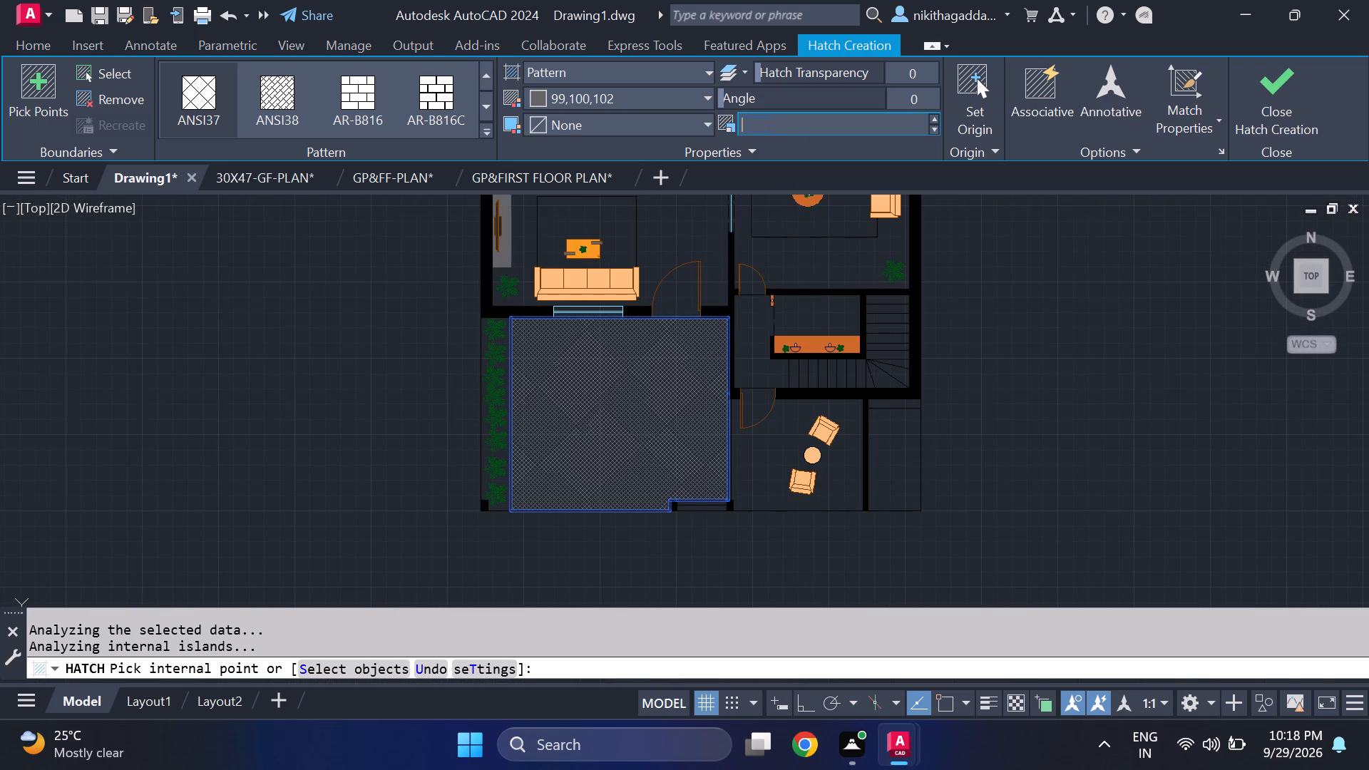
text(40)
key(Return)
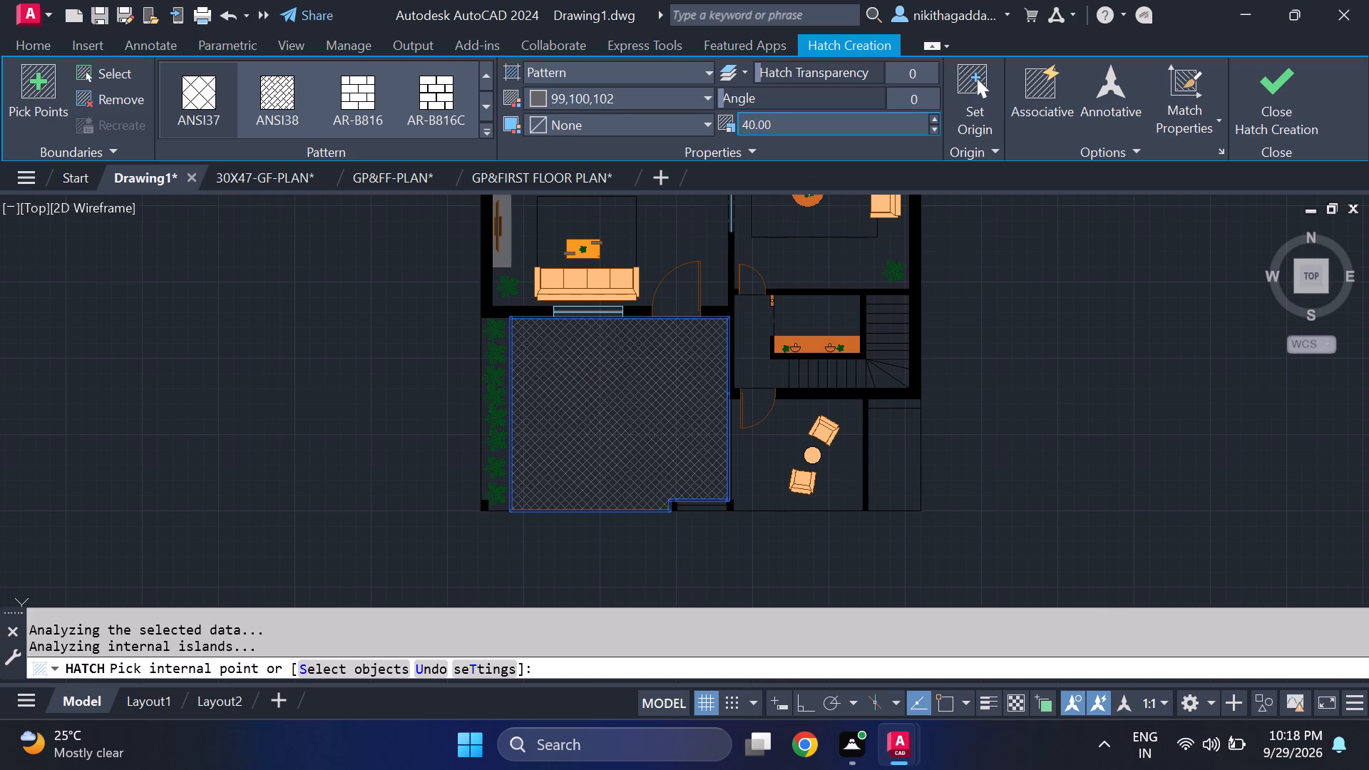
scroll(615, 414, up, 2)
scroll(615, 411, down, 1)
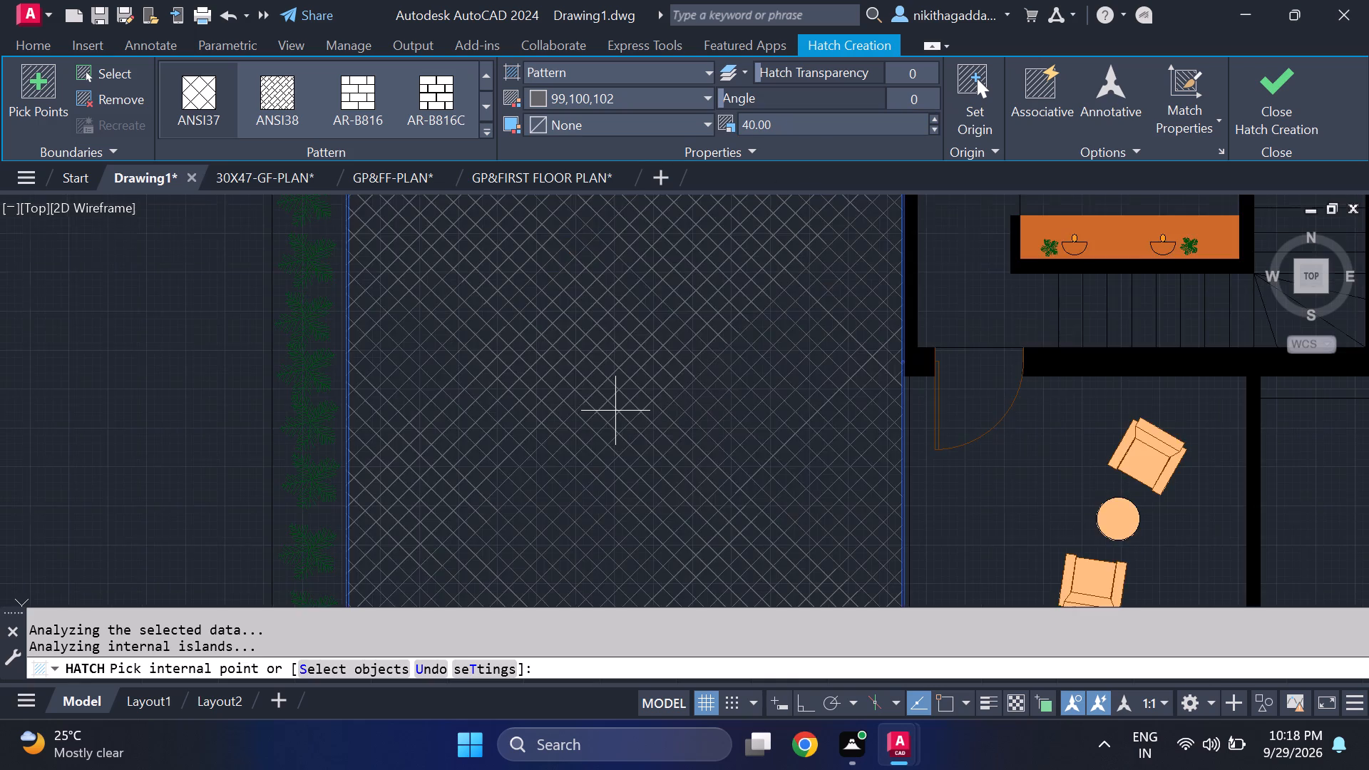
scroll(615, 411, down, 2)
click(1275, 116)
Start a hatch for the front sit-out with the two armchairs, using the FLEX pattern in colour 205,105,40.
scroll(593, 433, up, 2)
scroll(639, 416, down, 3)
middle_drag(782, 426, 781, 480)
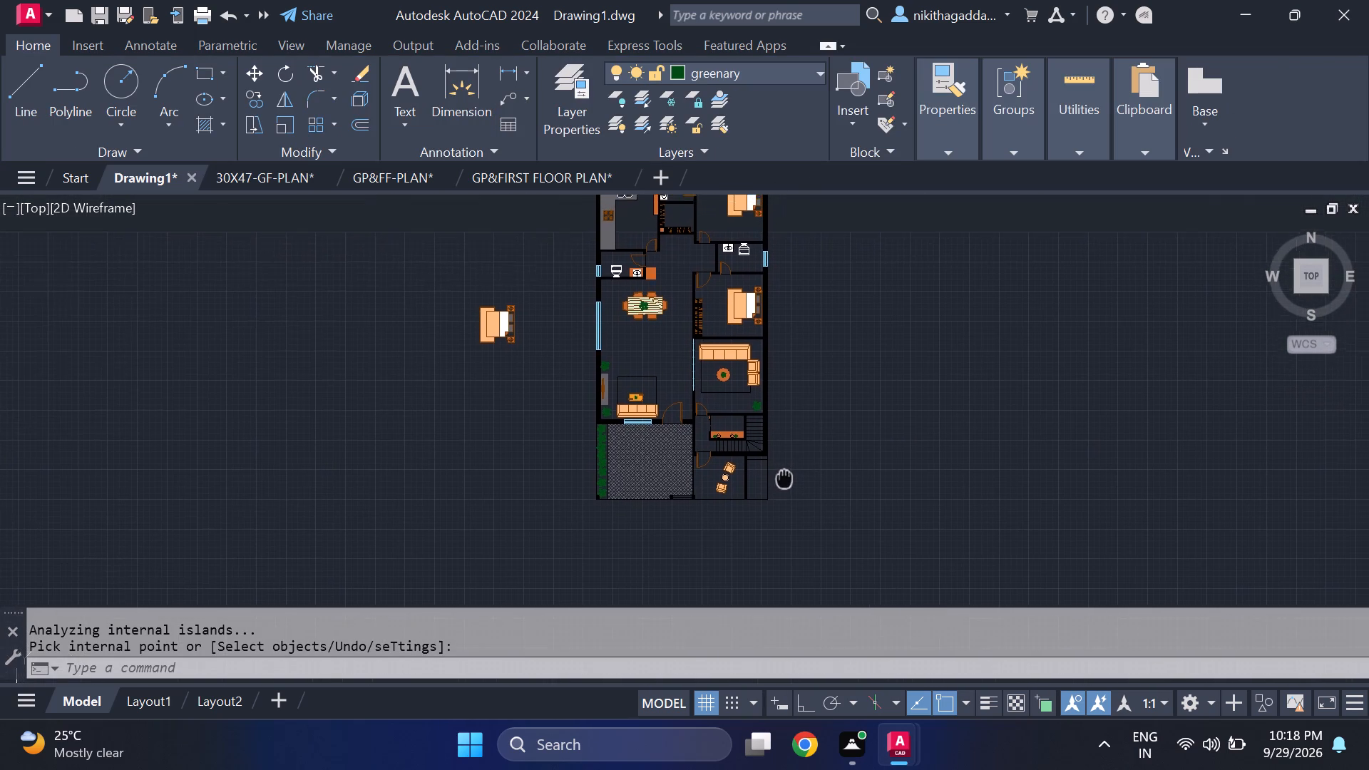
middle_drag(781, 480, 766, 484)
scroll(757, 478, up, 2)
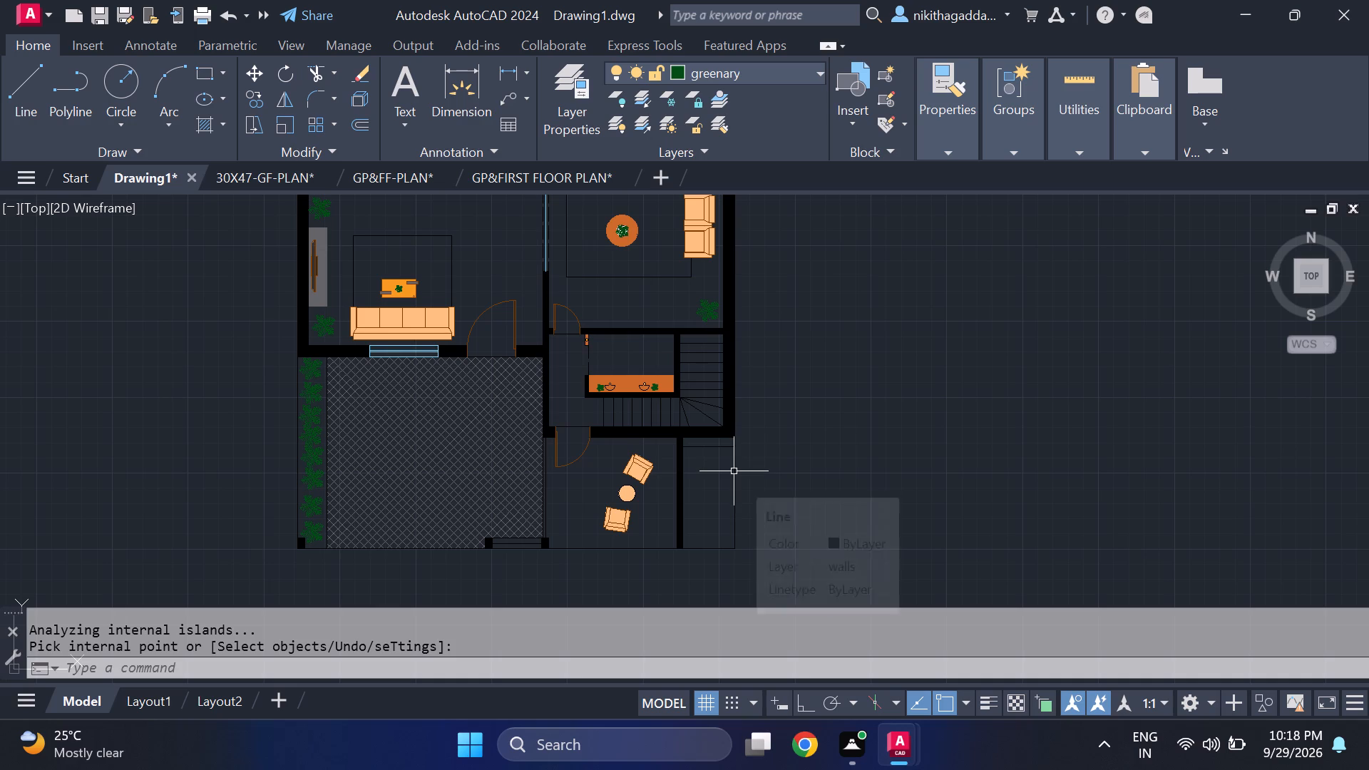
text(hat)
text(ch)
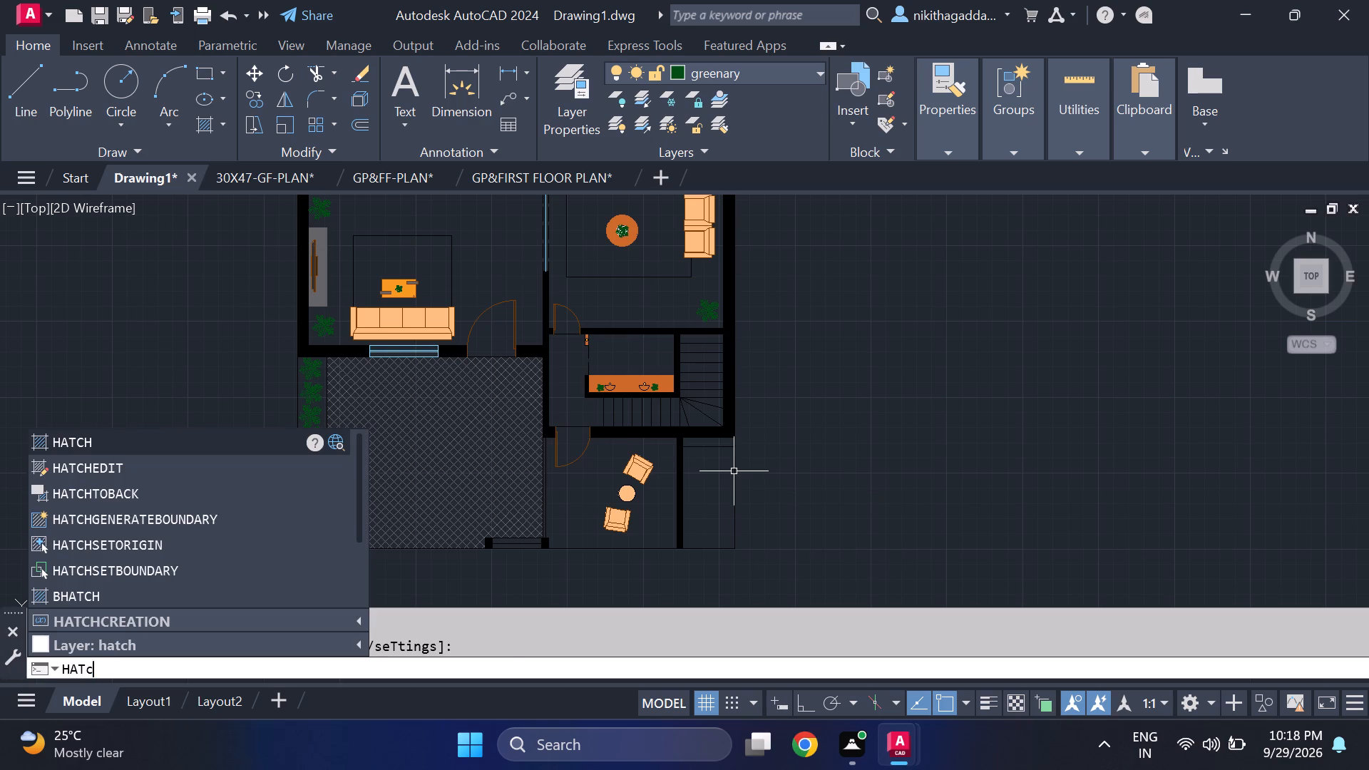
key(Return)
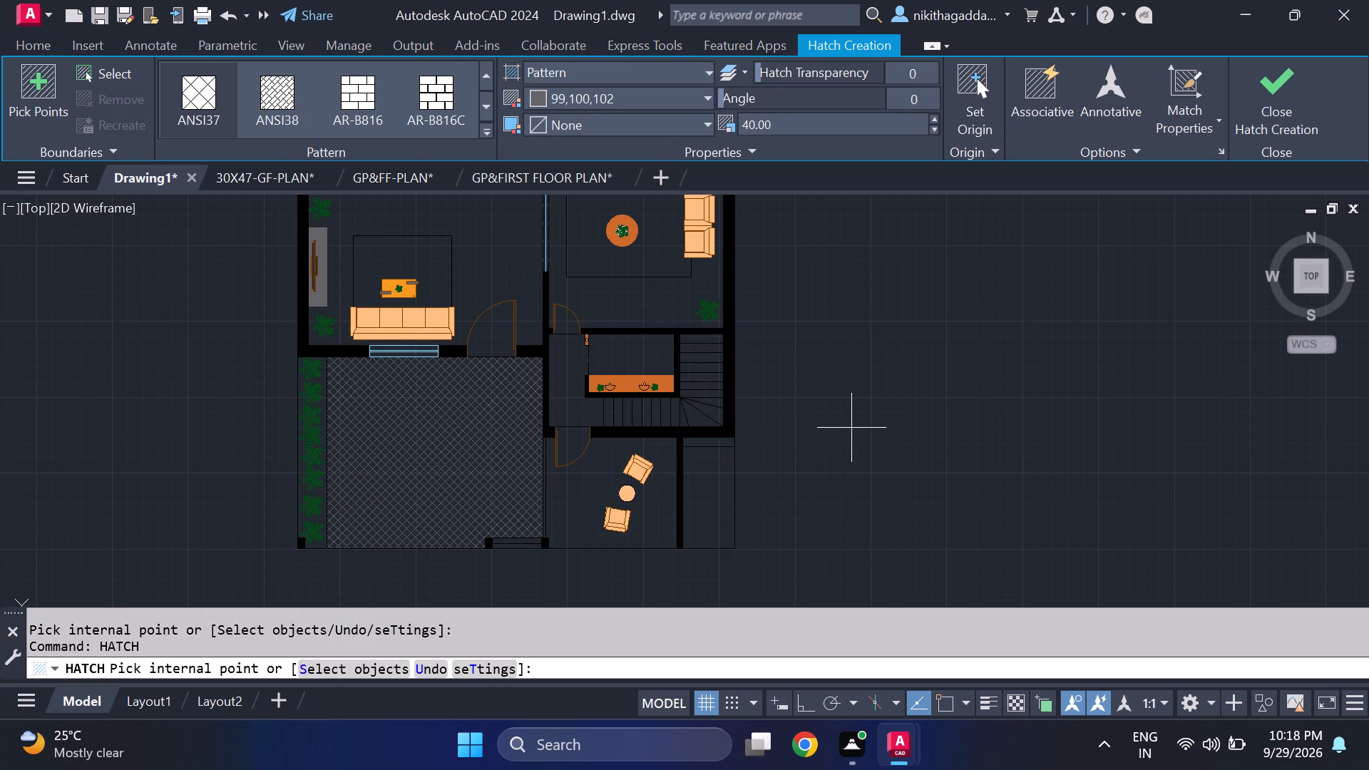
middle_drag(854, 448, 868, 481)
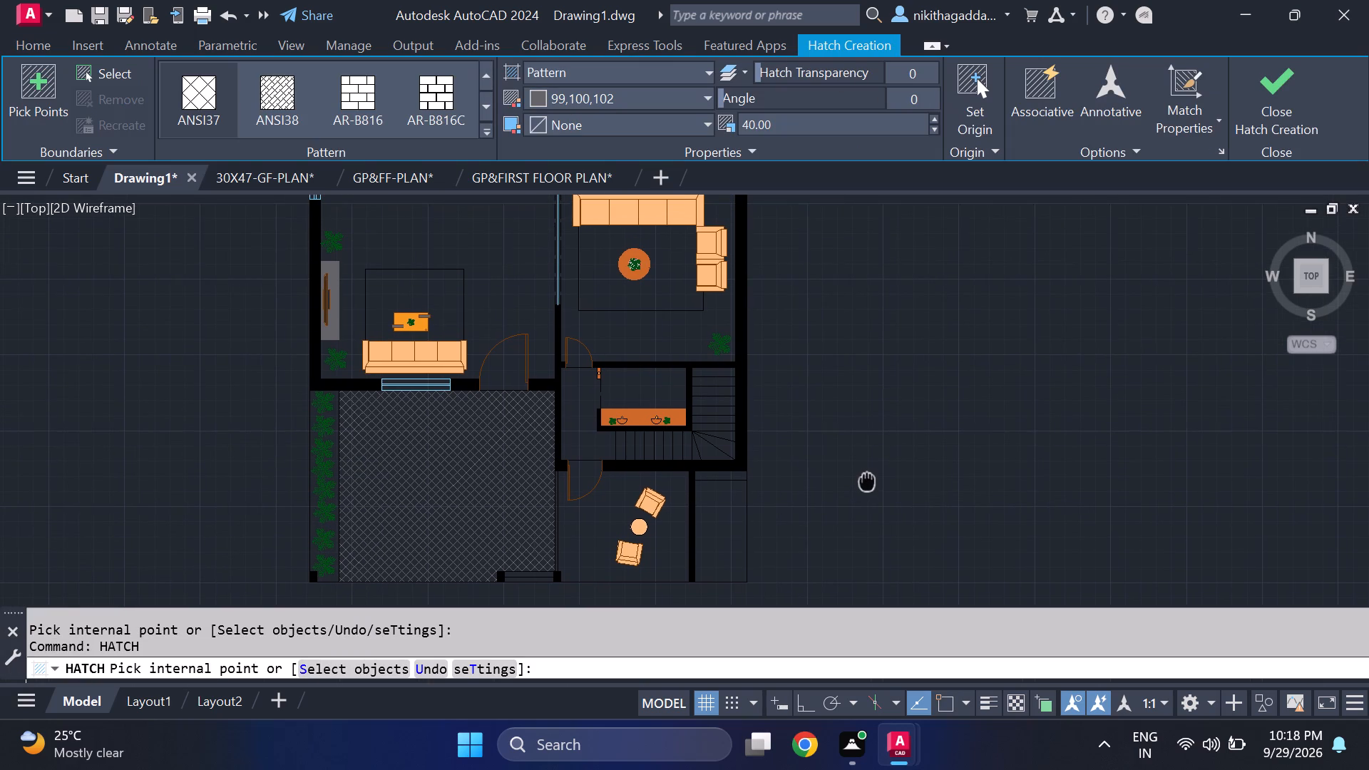
middle_drag(868, 481, 873, 489)
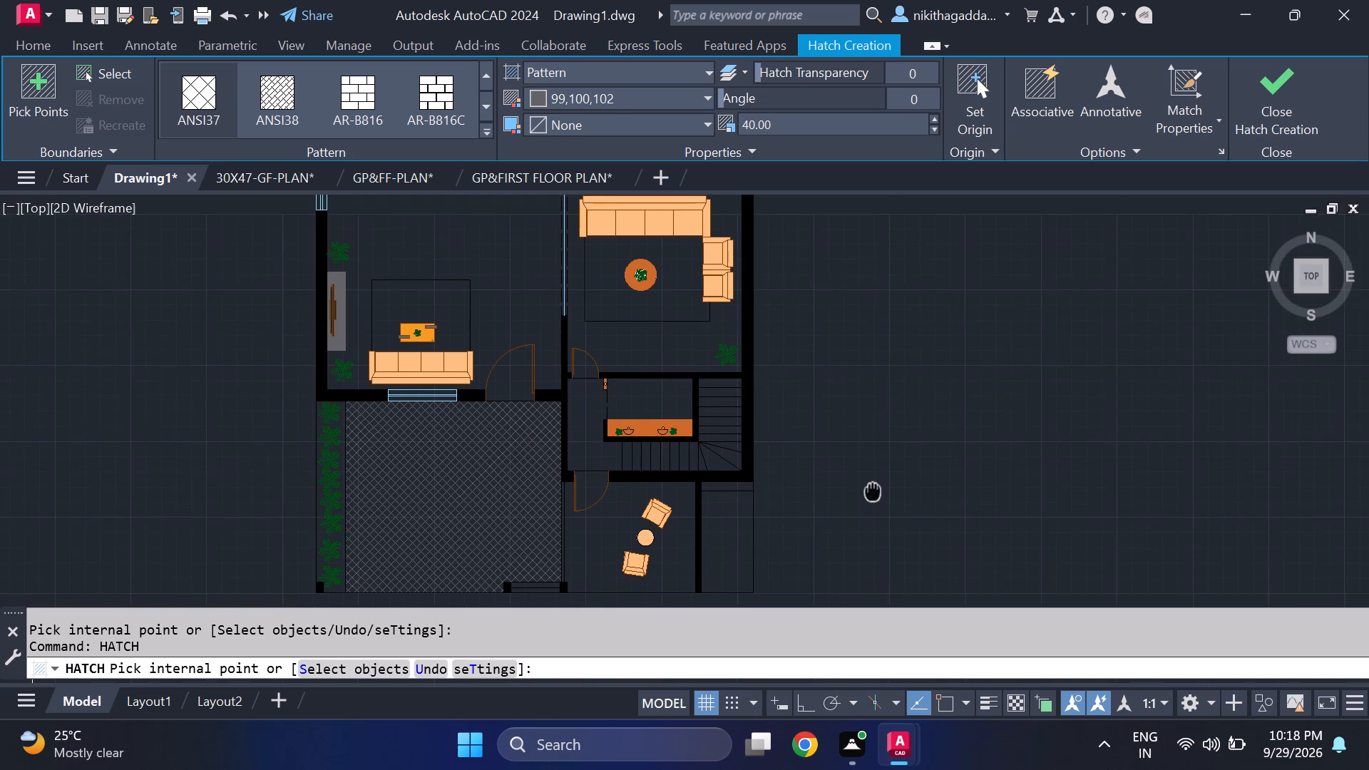
middle_drag(873, 489, 873, 477)
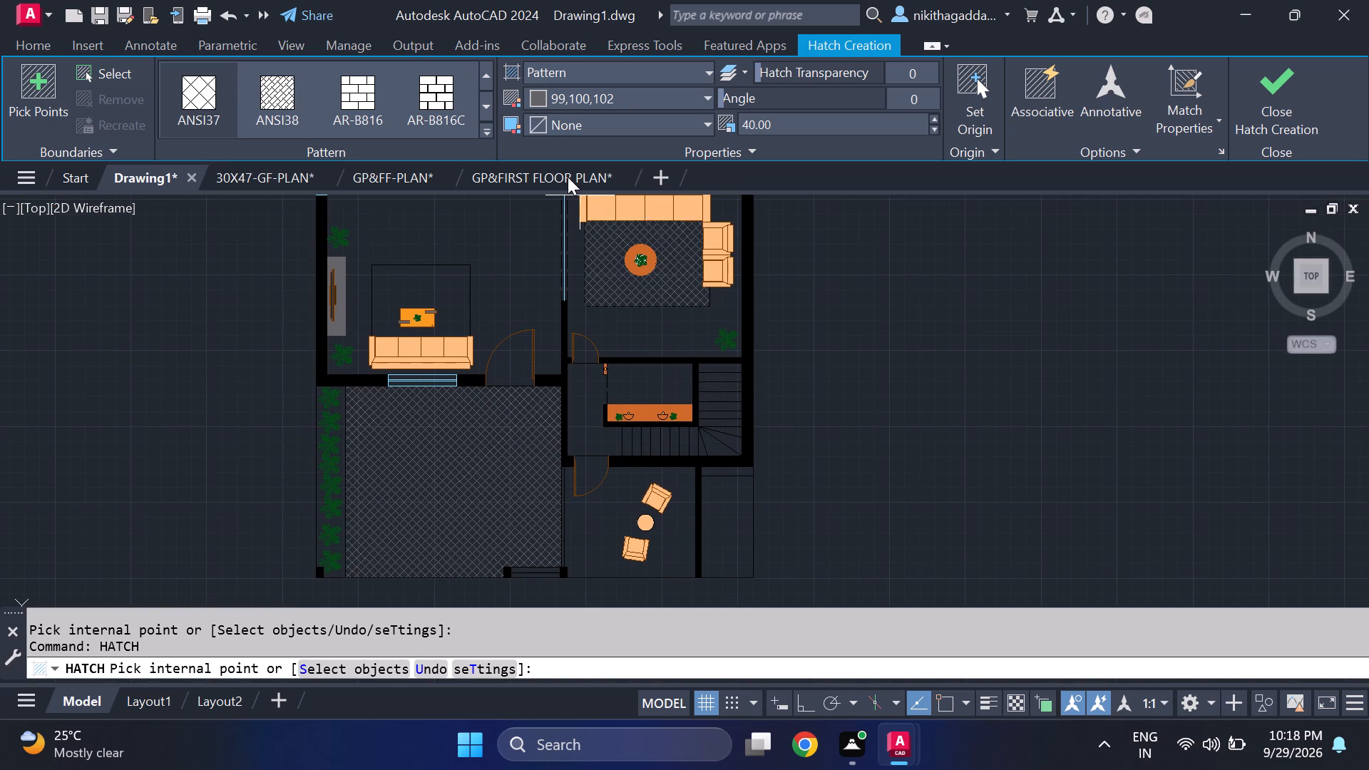
click(492, 73)
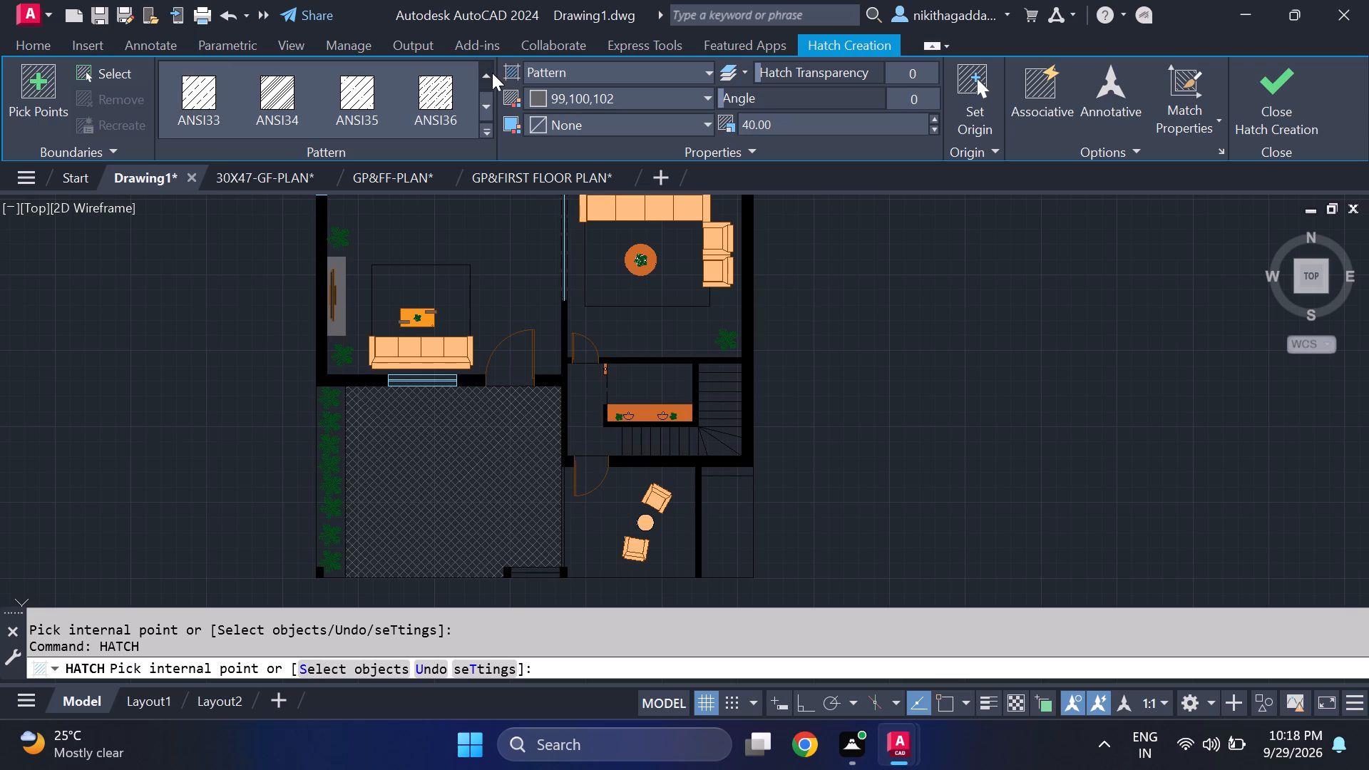
click(492, 73)
click(492, 73)
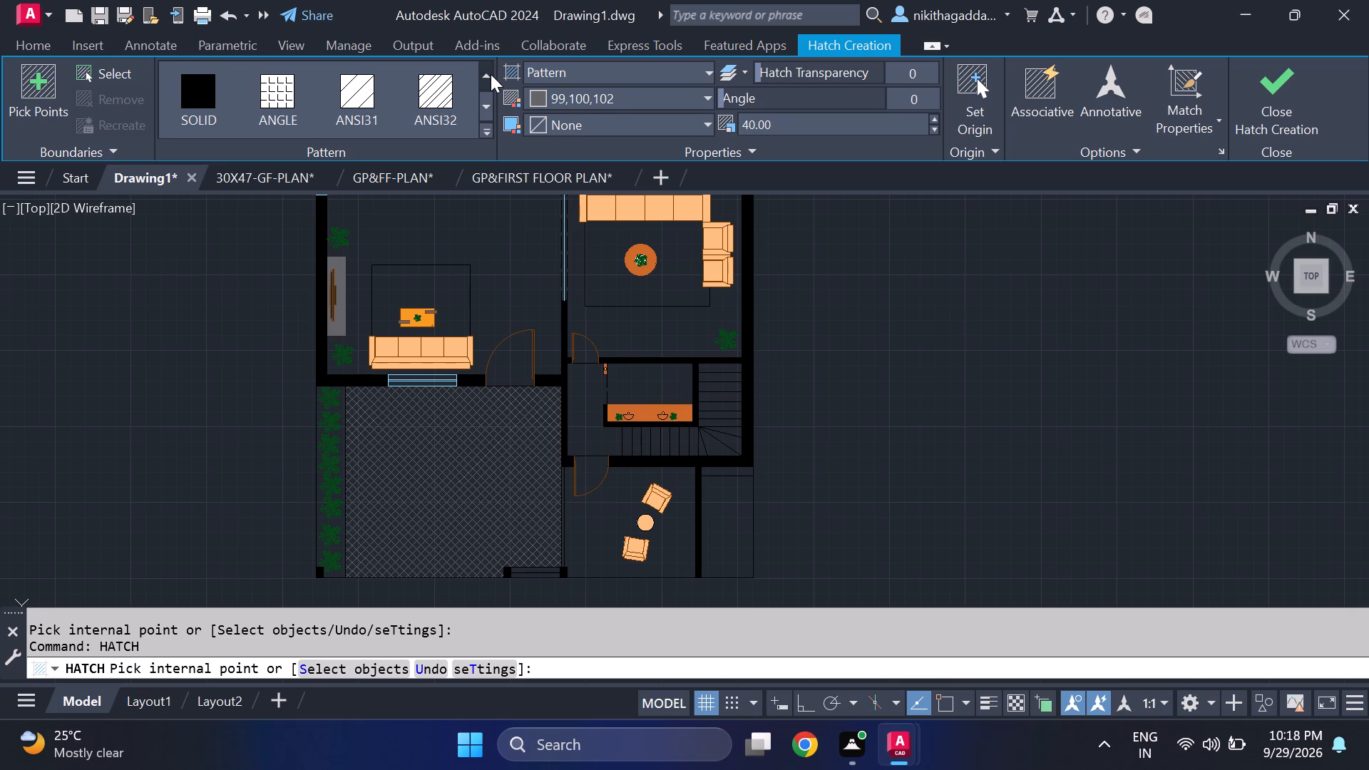
click(491, 74)
click(491, 97)
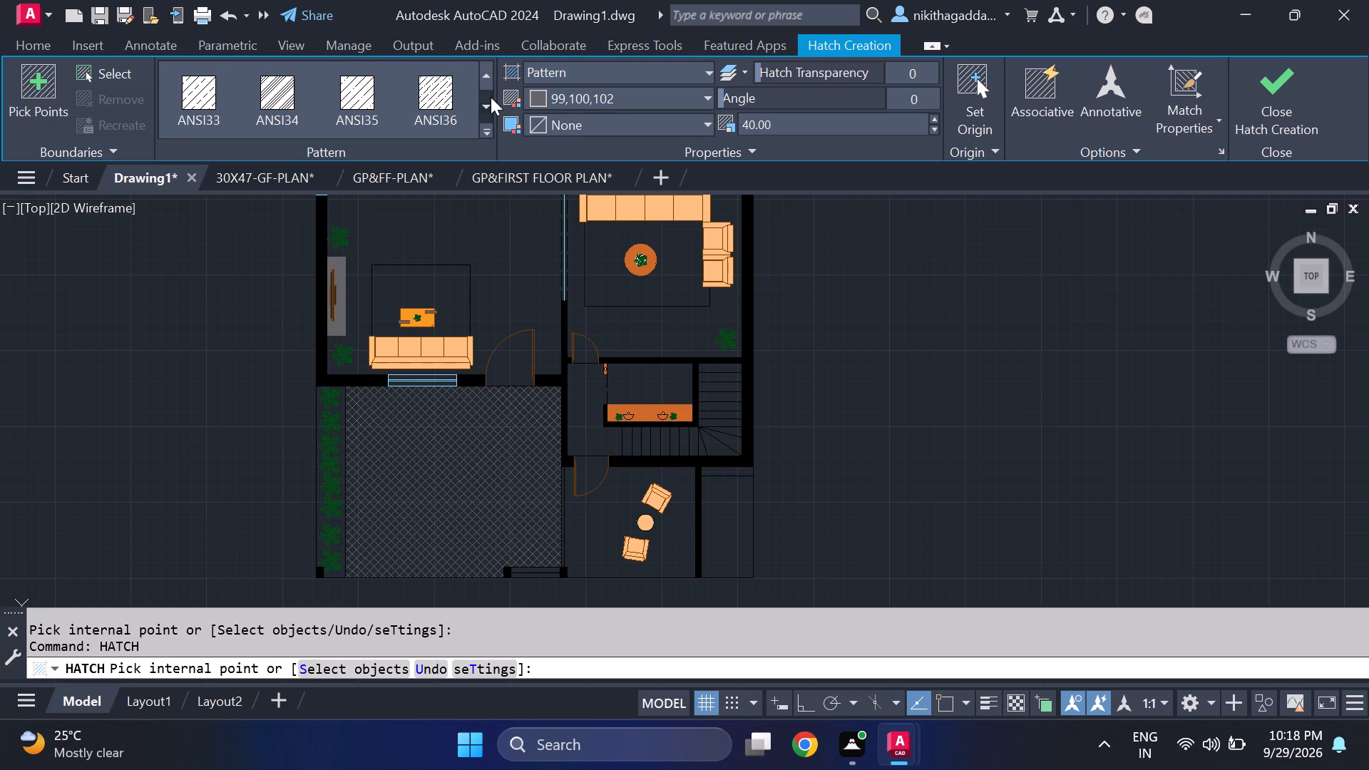
click(491, 97)
click(491, 97)
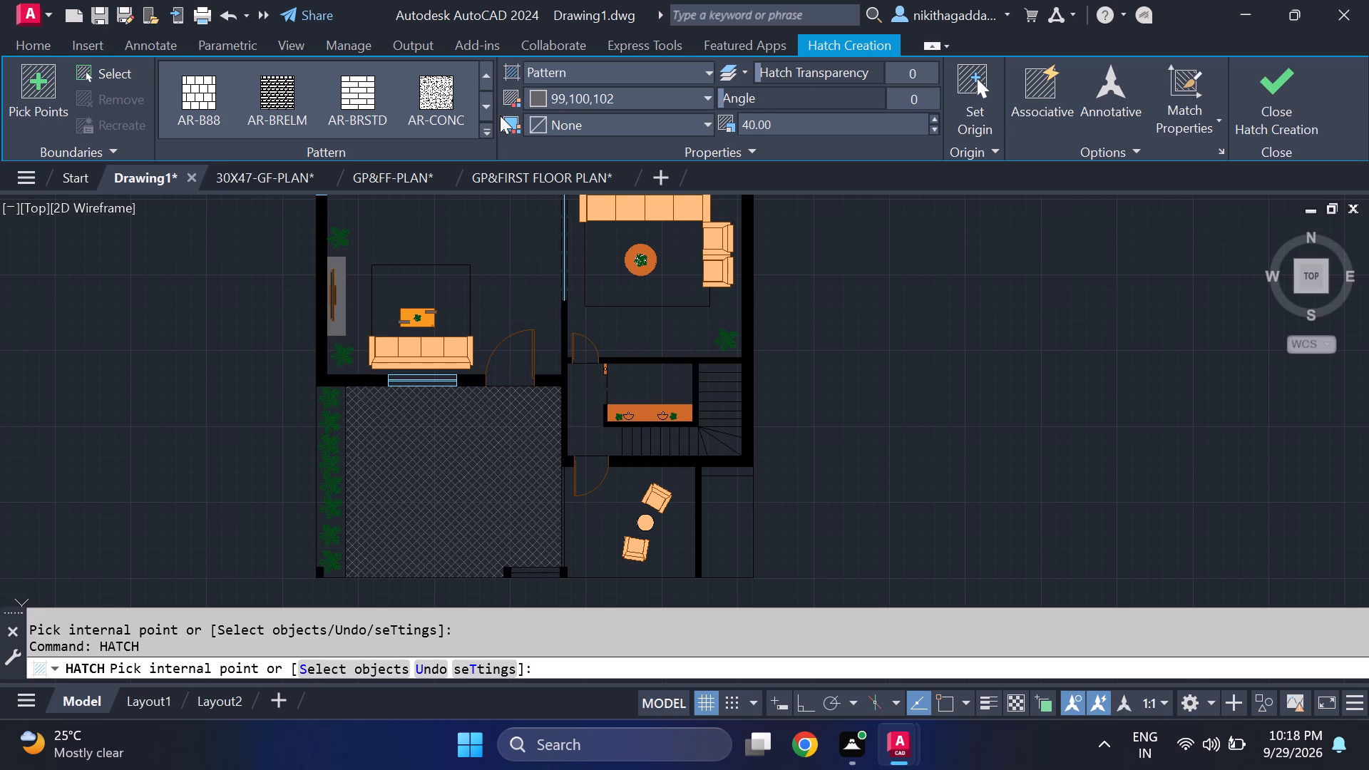
click(486, 104)
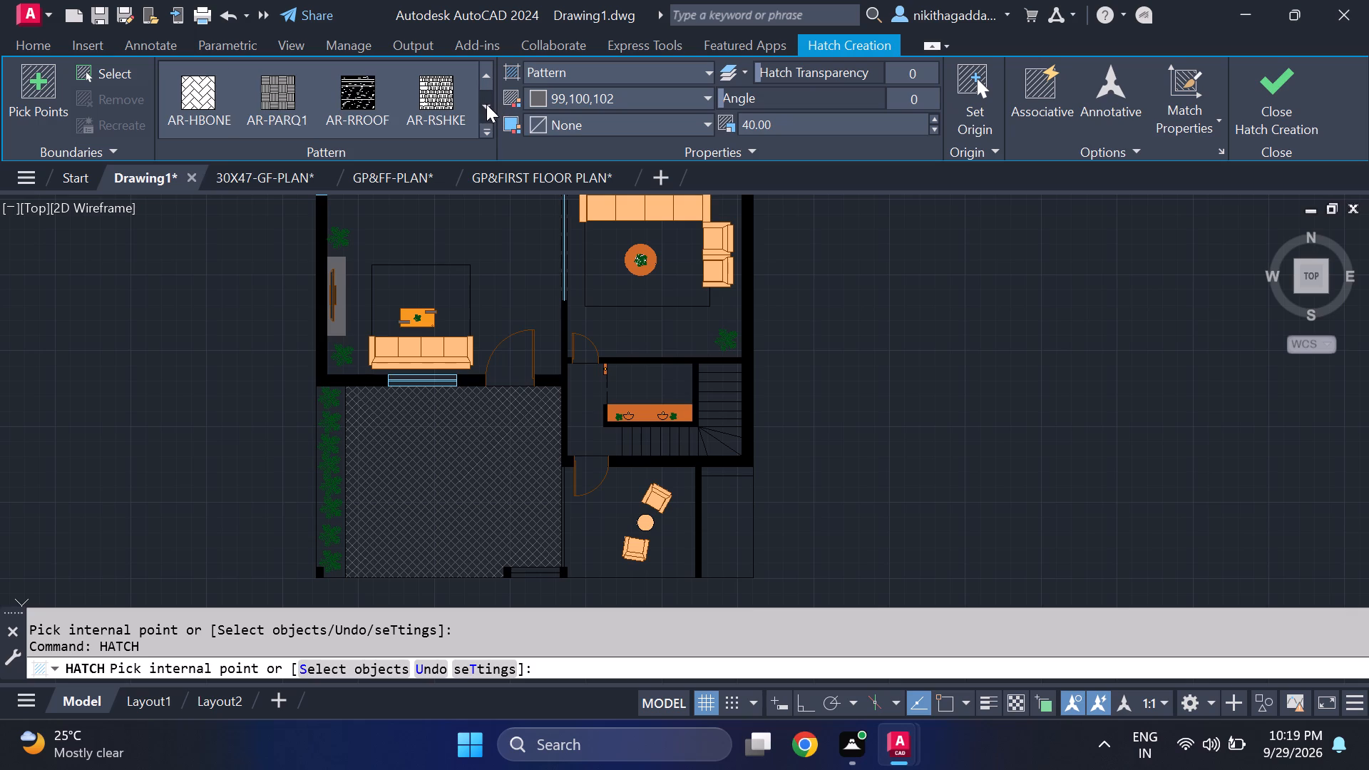
click(486, 104)
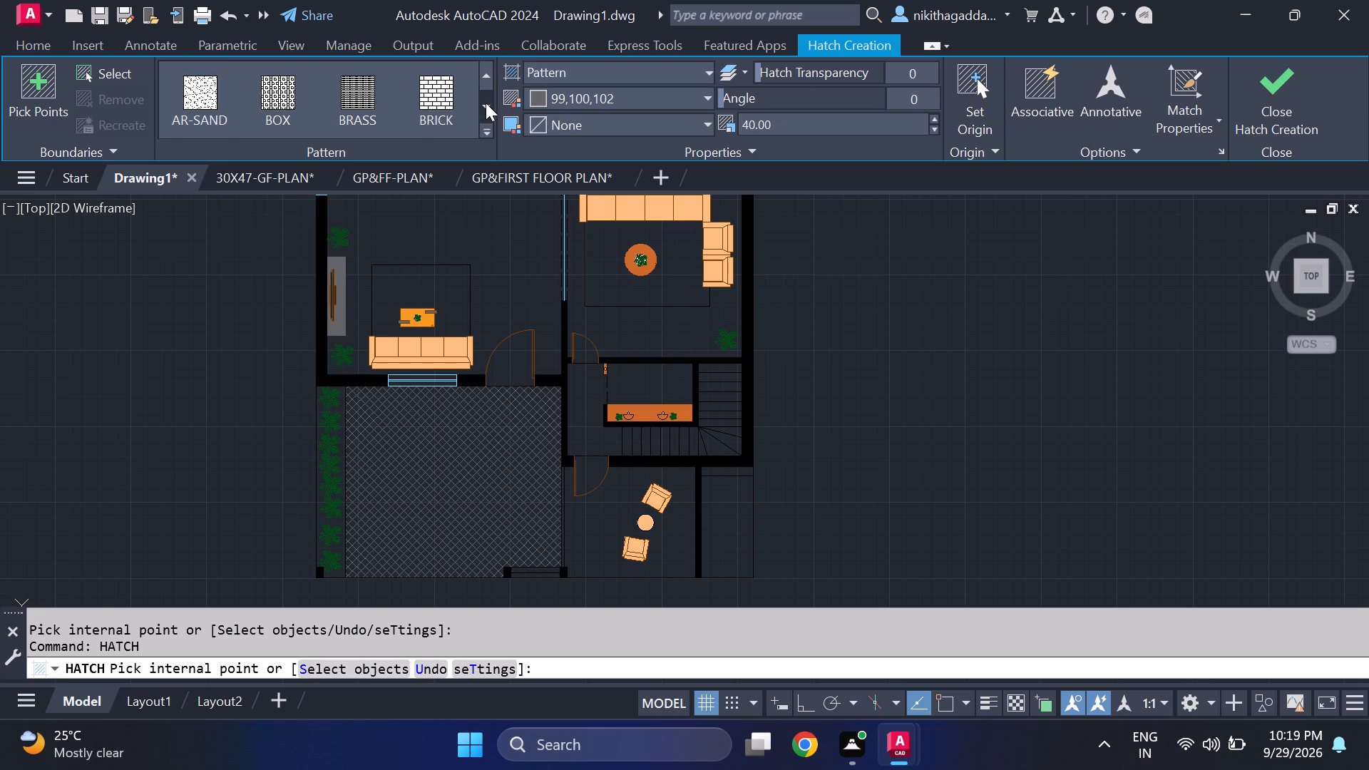
click(486, 103)
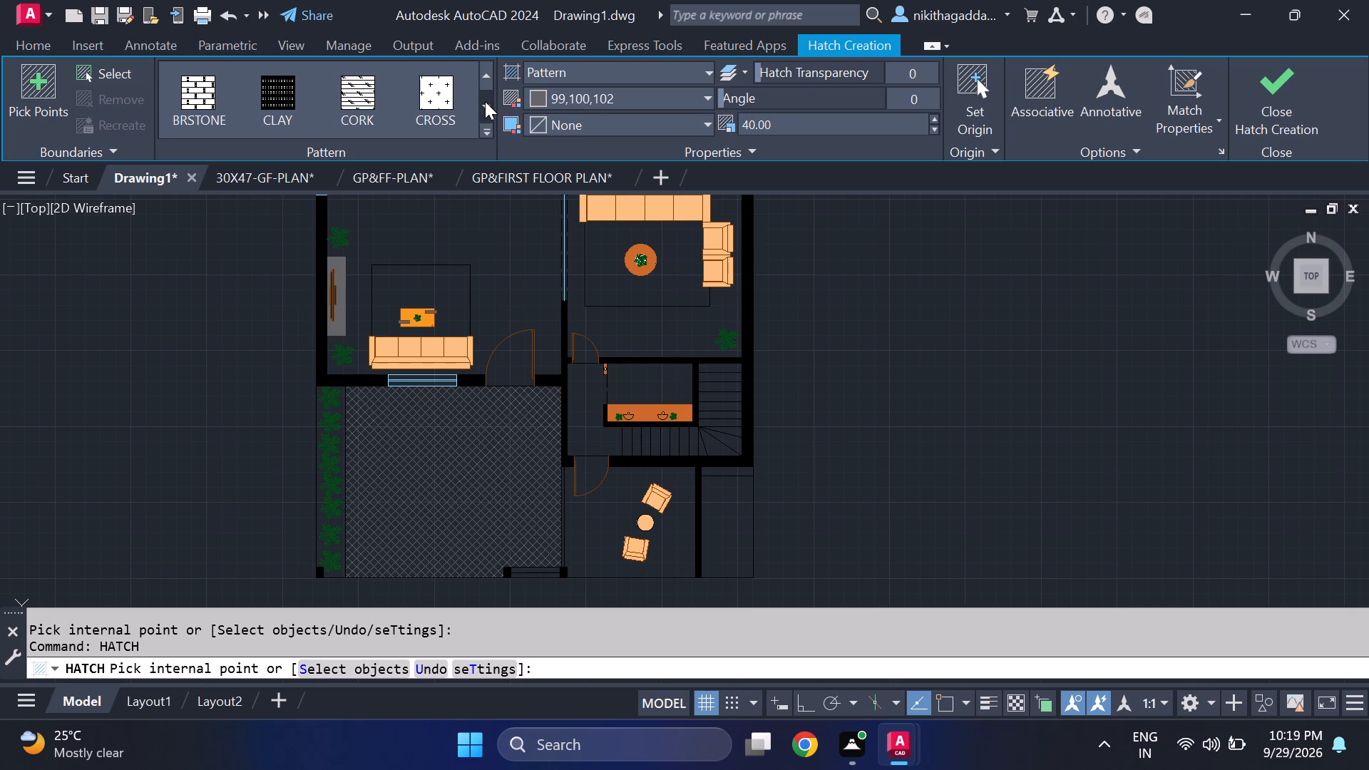
click(485, 101)
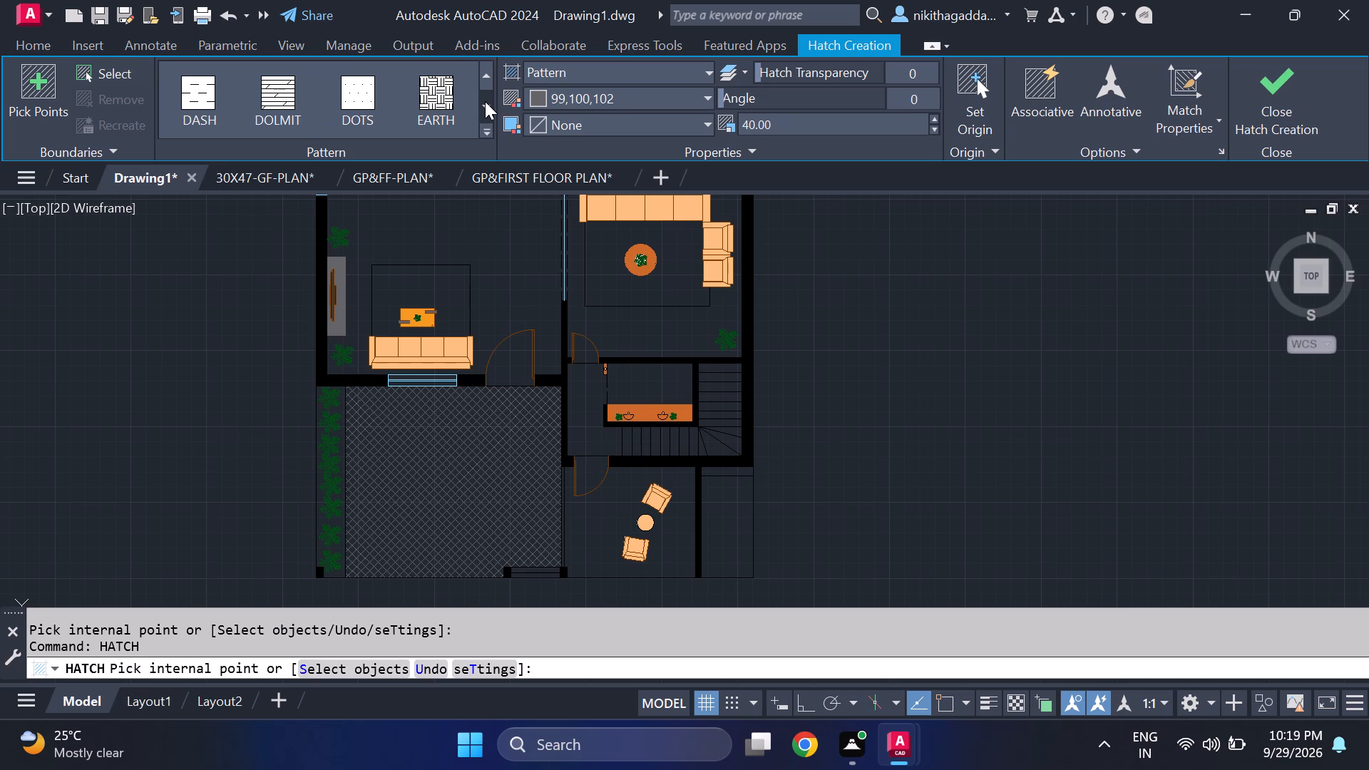
click(485, 101)
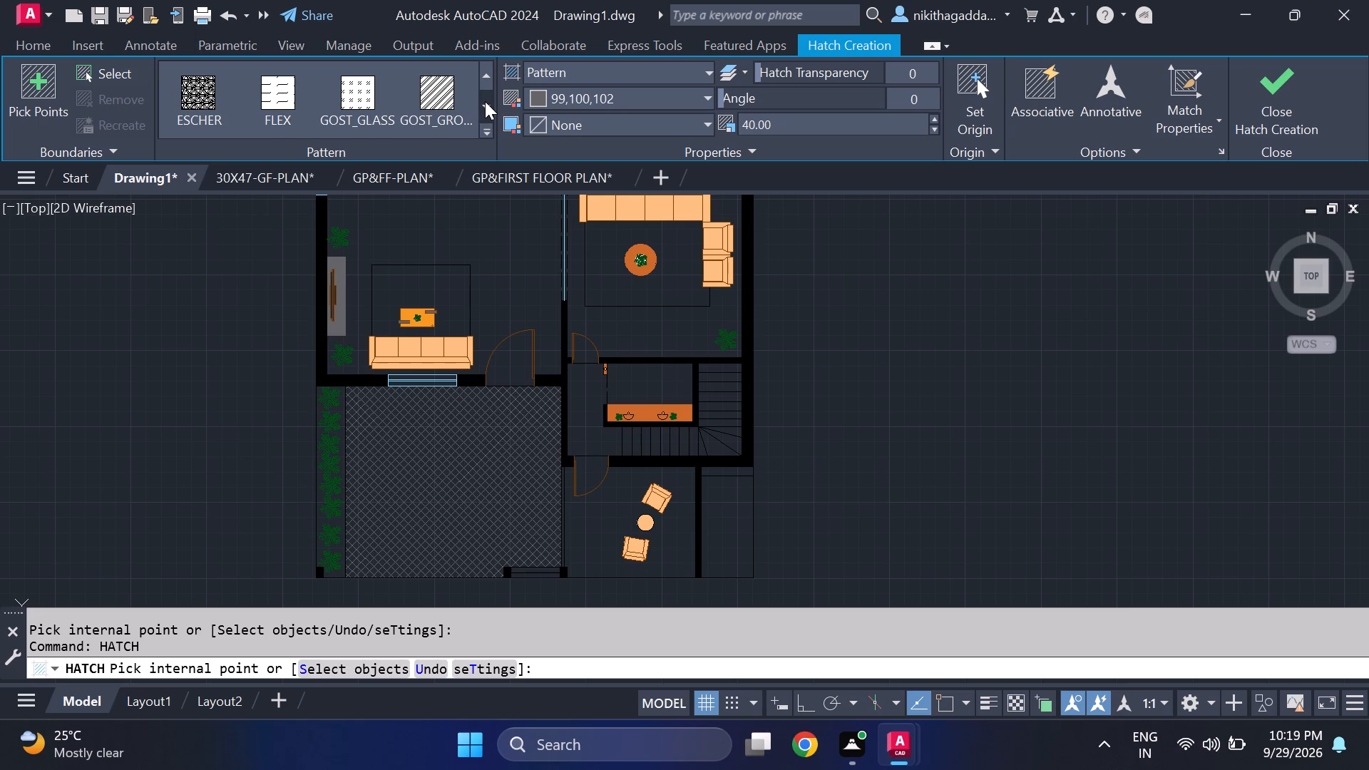
click(272, 108)
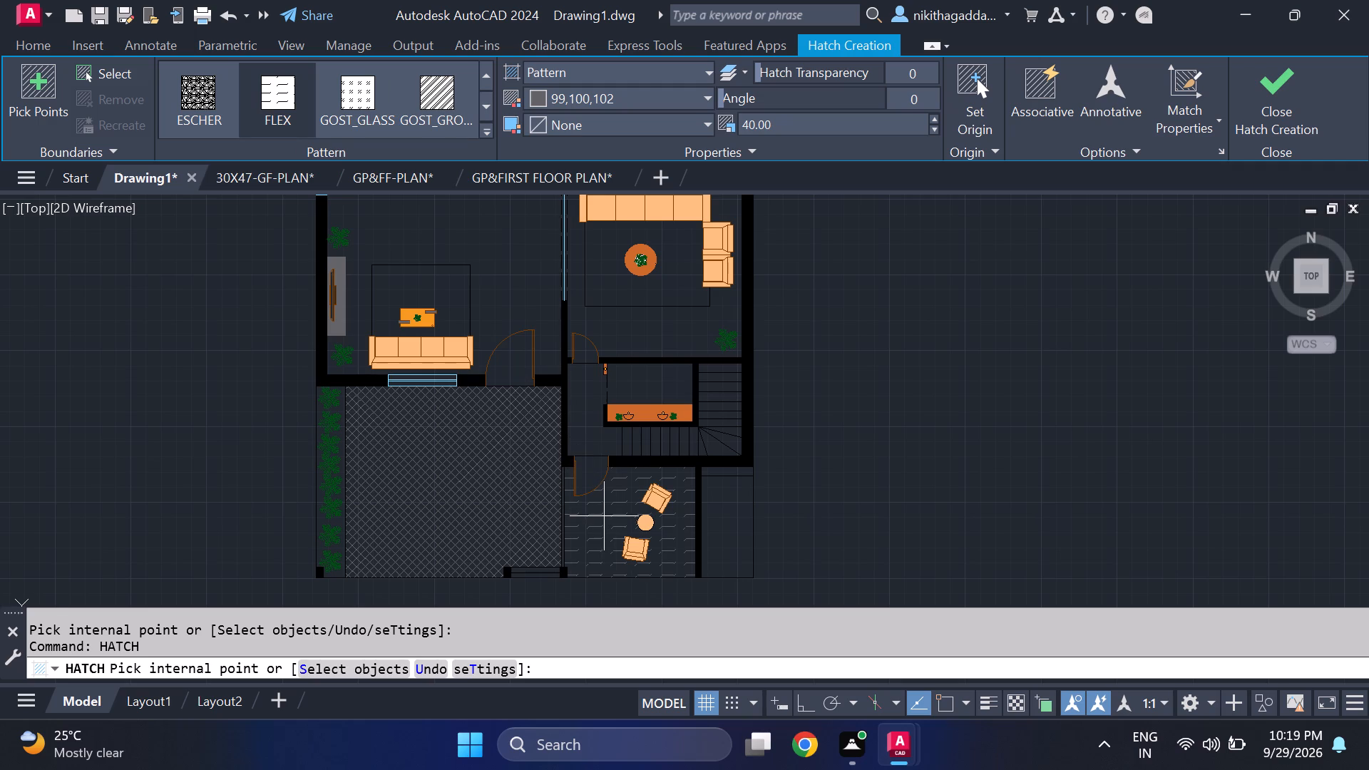
click(585, 99)
click(579, 200)
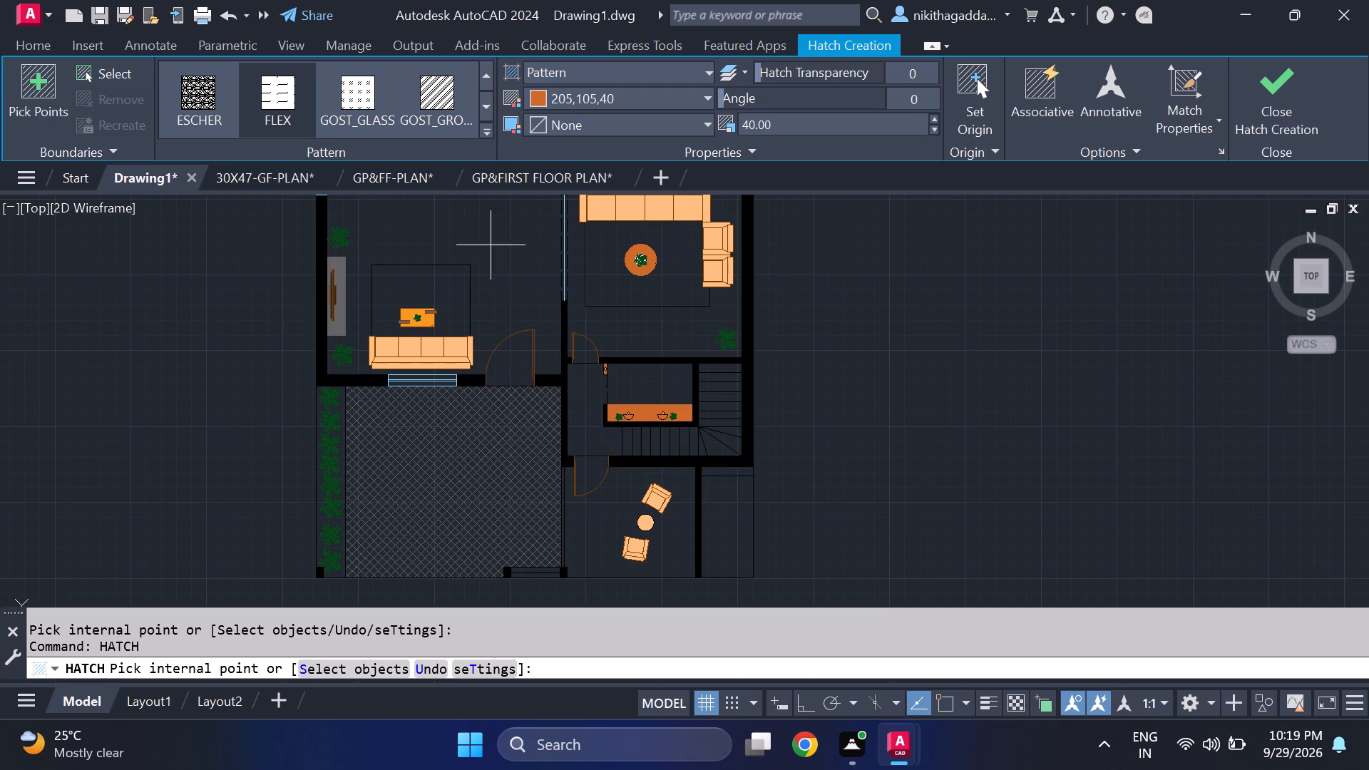
Switch the hatch pattern to SOLID, fill the sit-out floor and the area inside its door swing, and finish the hatch.
click(483, 100)
click(483, 100)
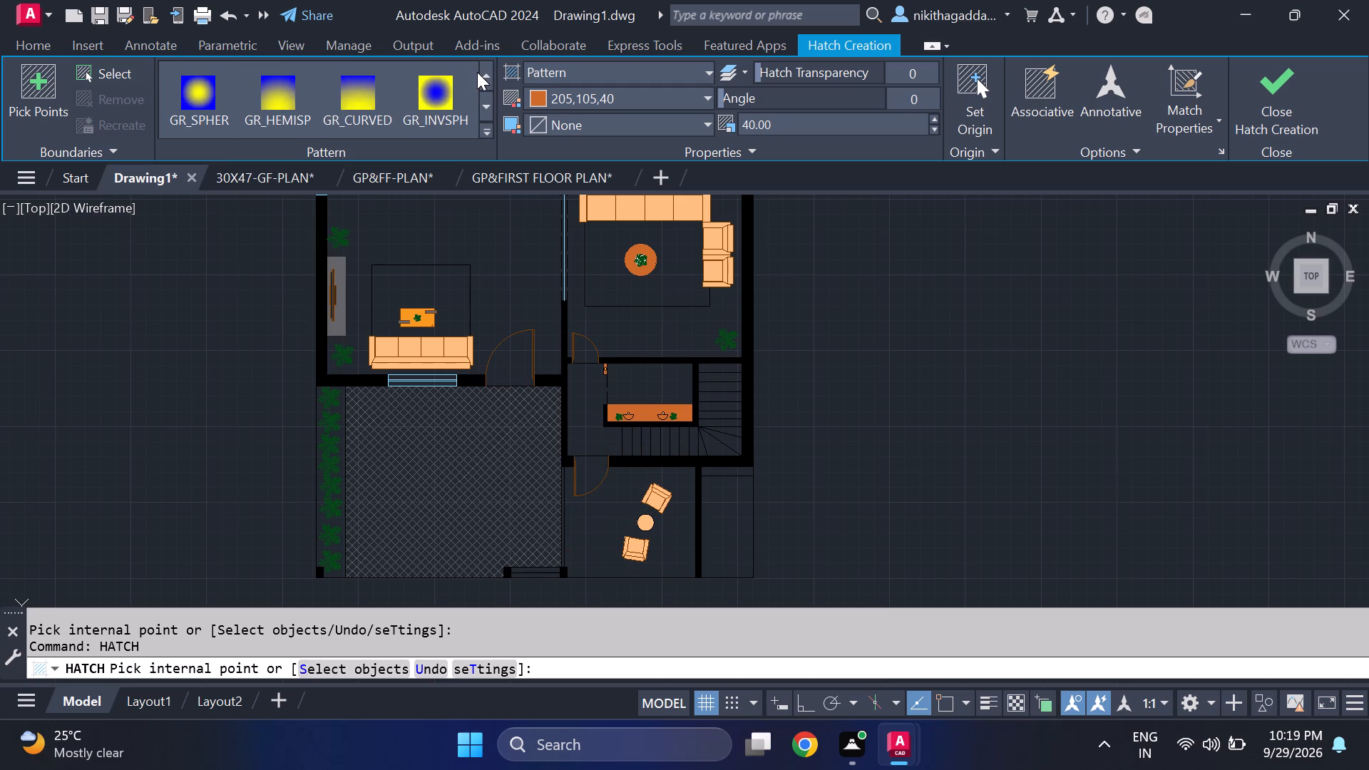
triple_click(483, 71)
double_click(483, 71)
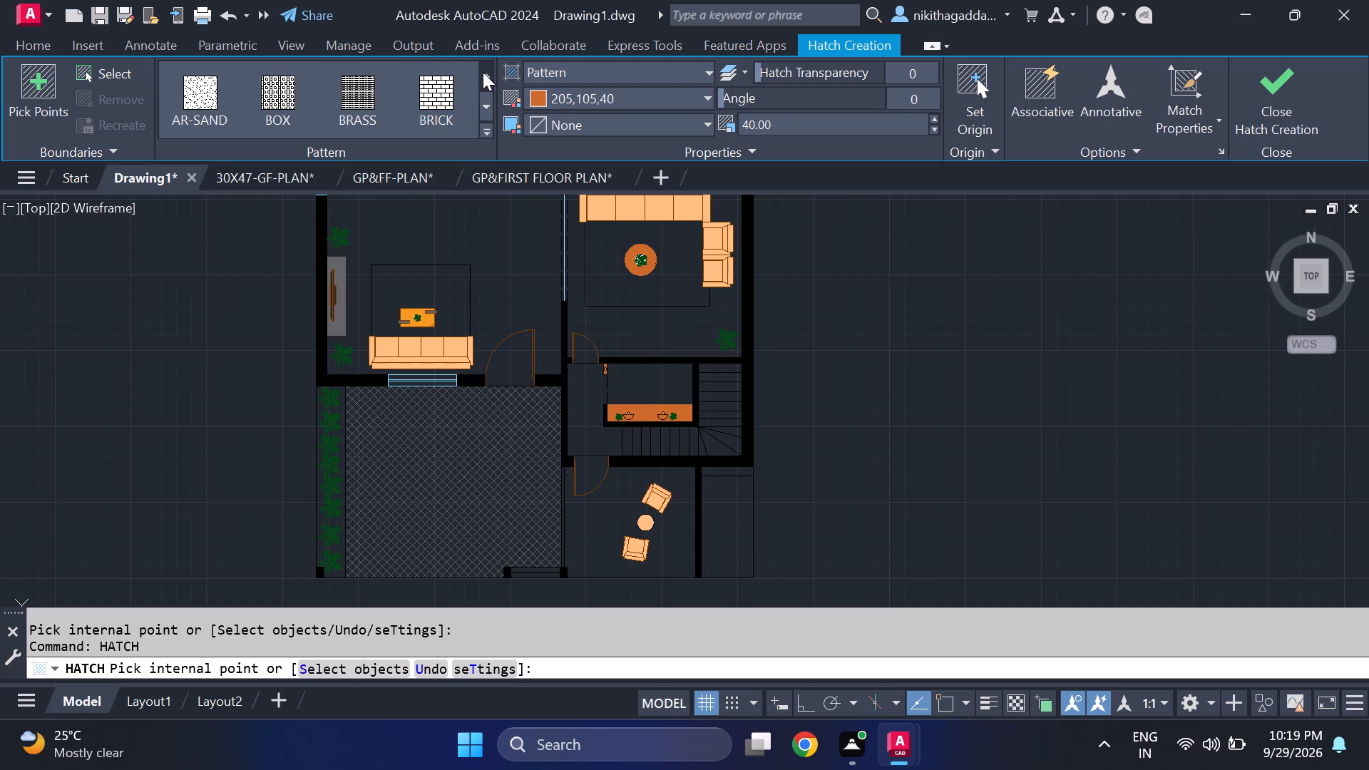
click(483, 72)
click(487, 96)
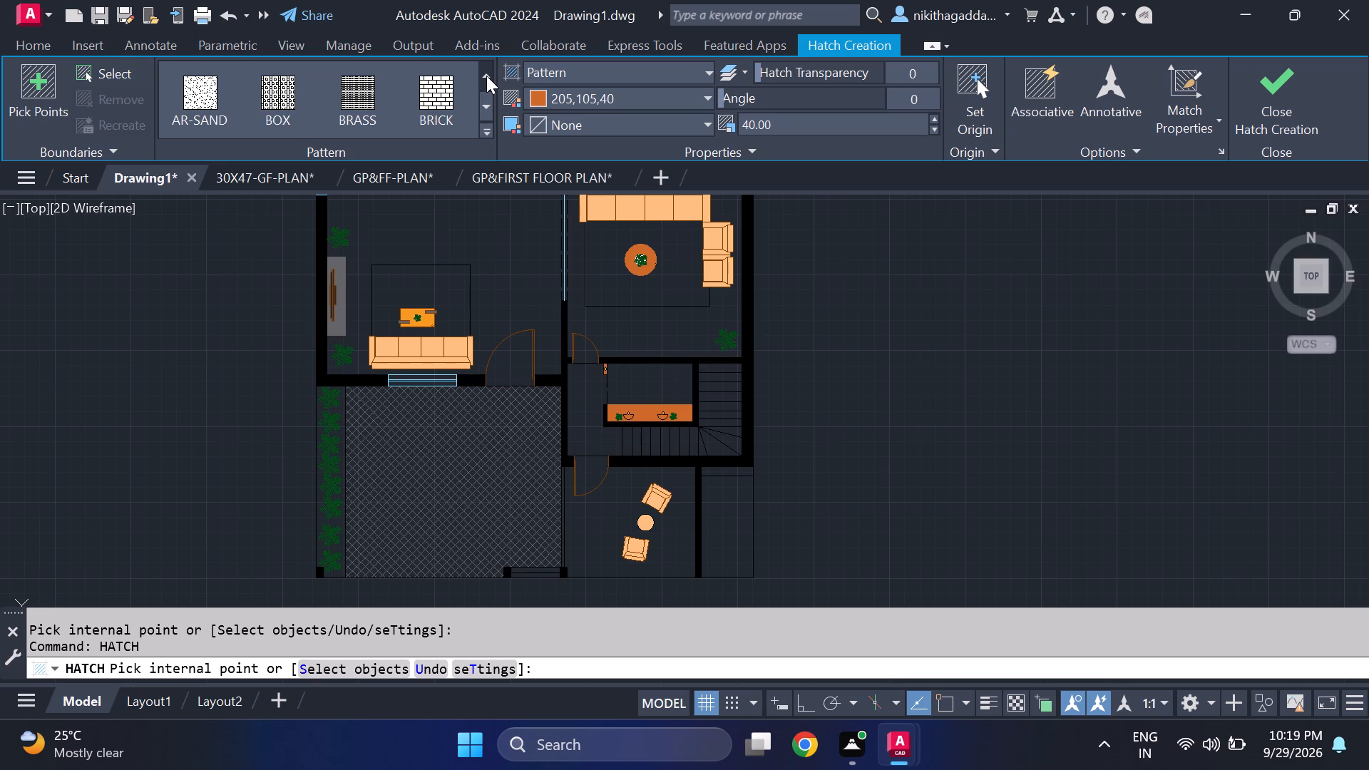
click(486, 74)
click(486, 74)
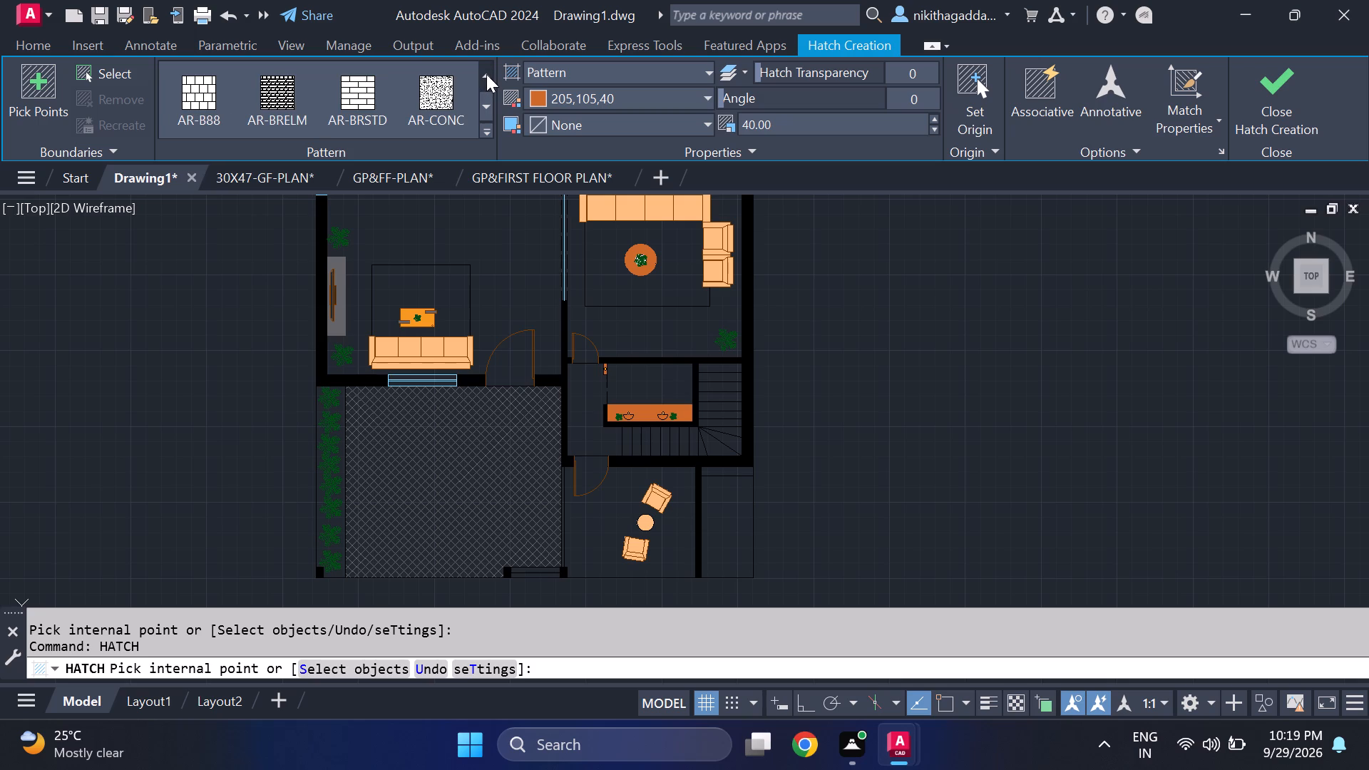
click(486, 74)
click(486, 74)
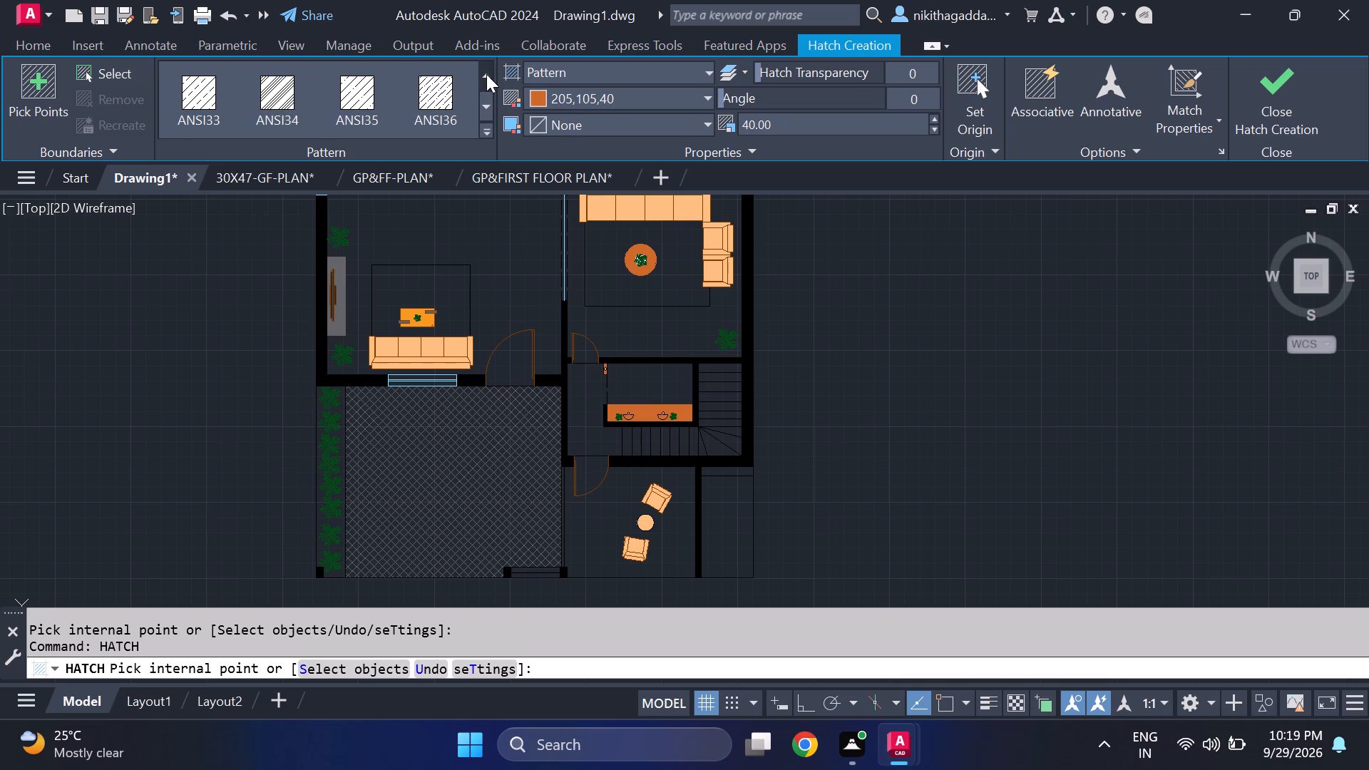
click(486, 74)
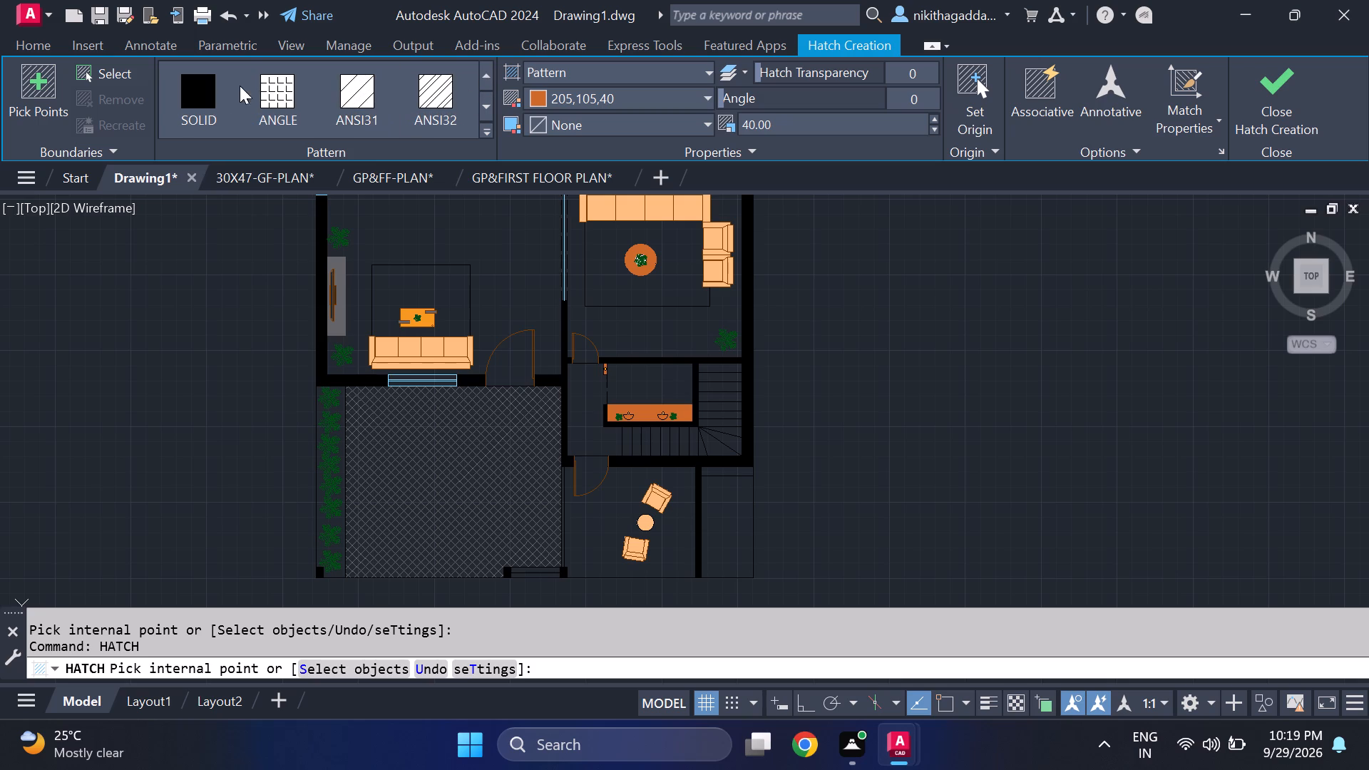
click(177, 101)
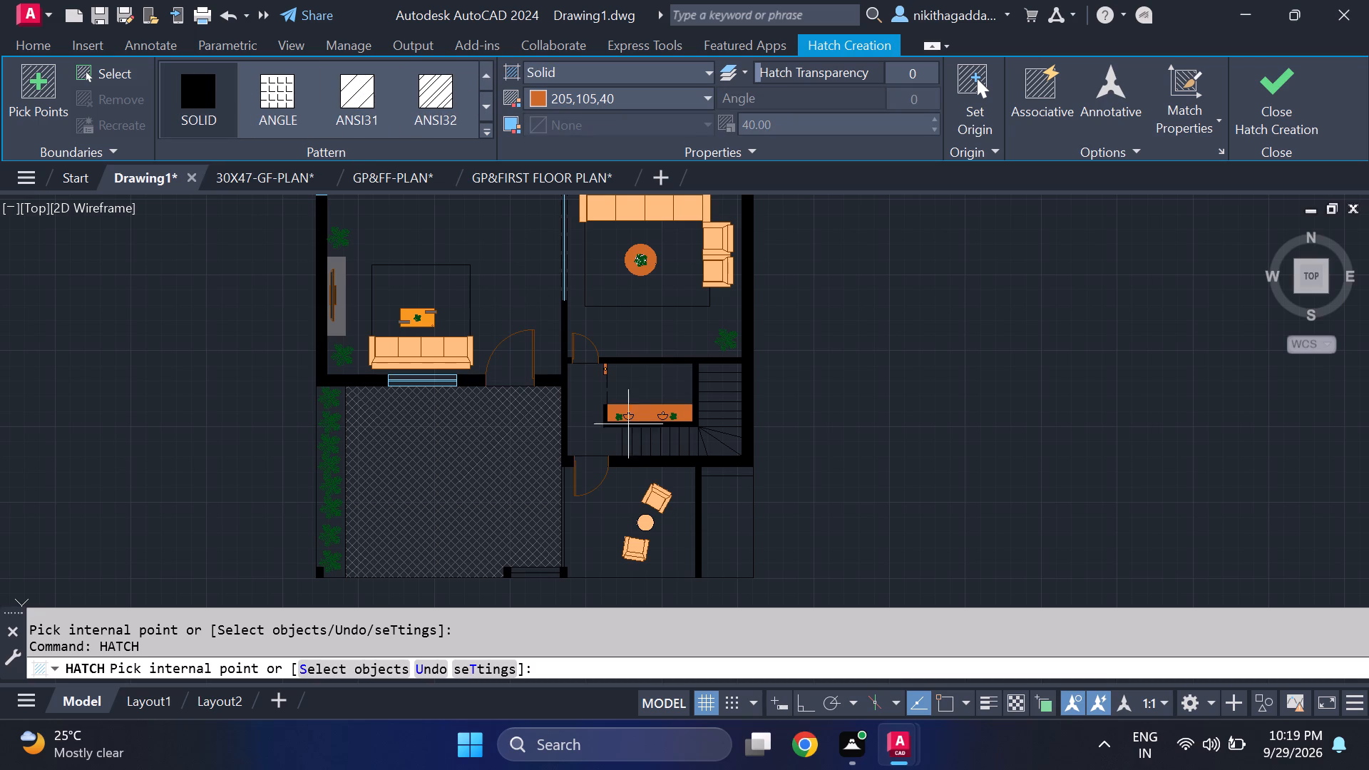
click(626, 513)
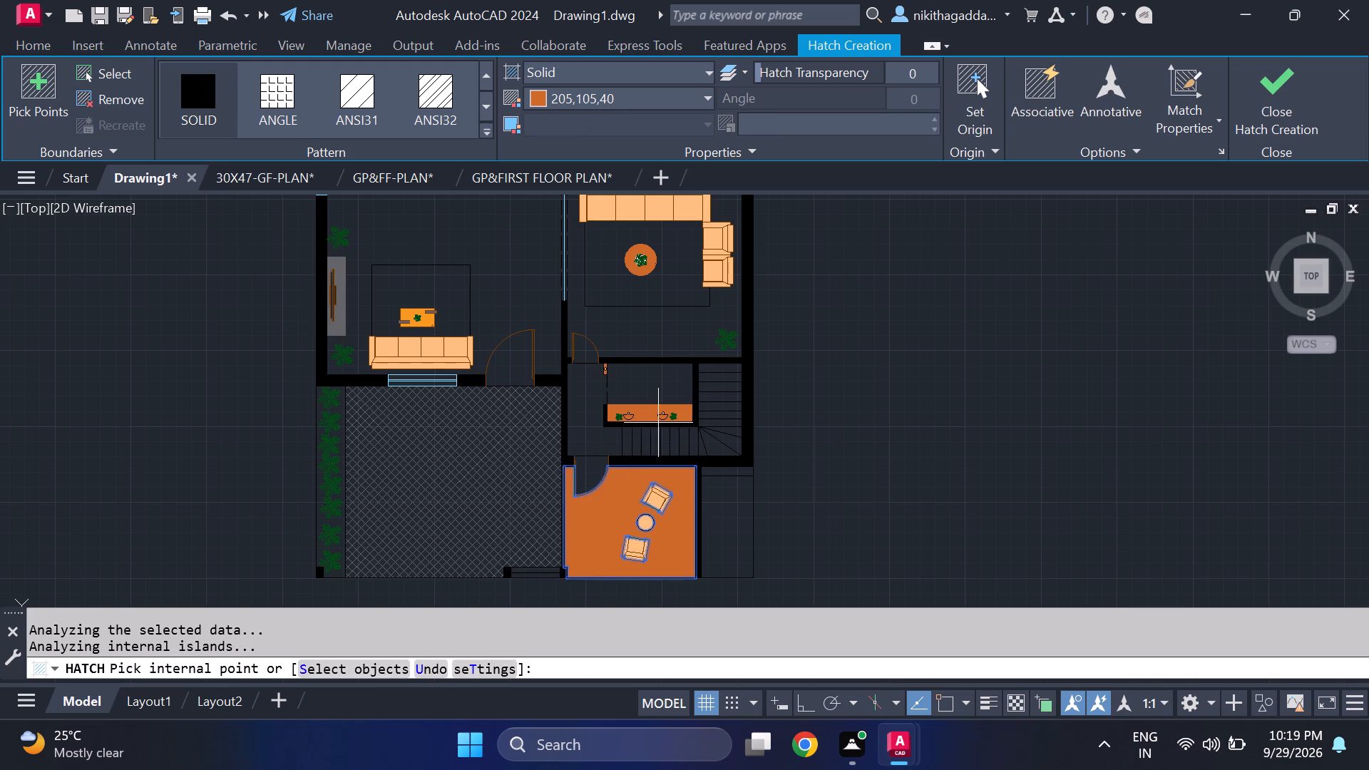
click(595, 482)
drag(1259, 106, 1254, 135)
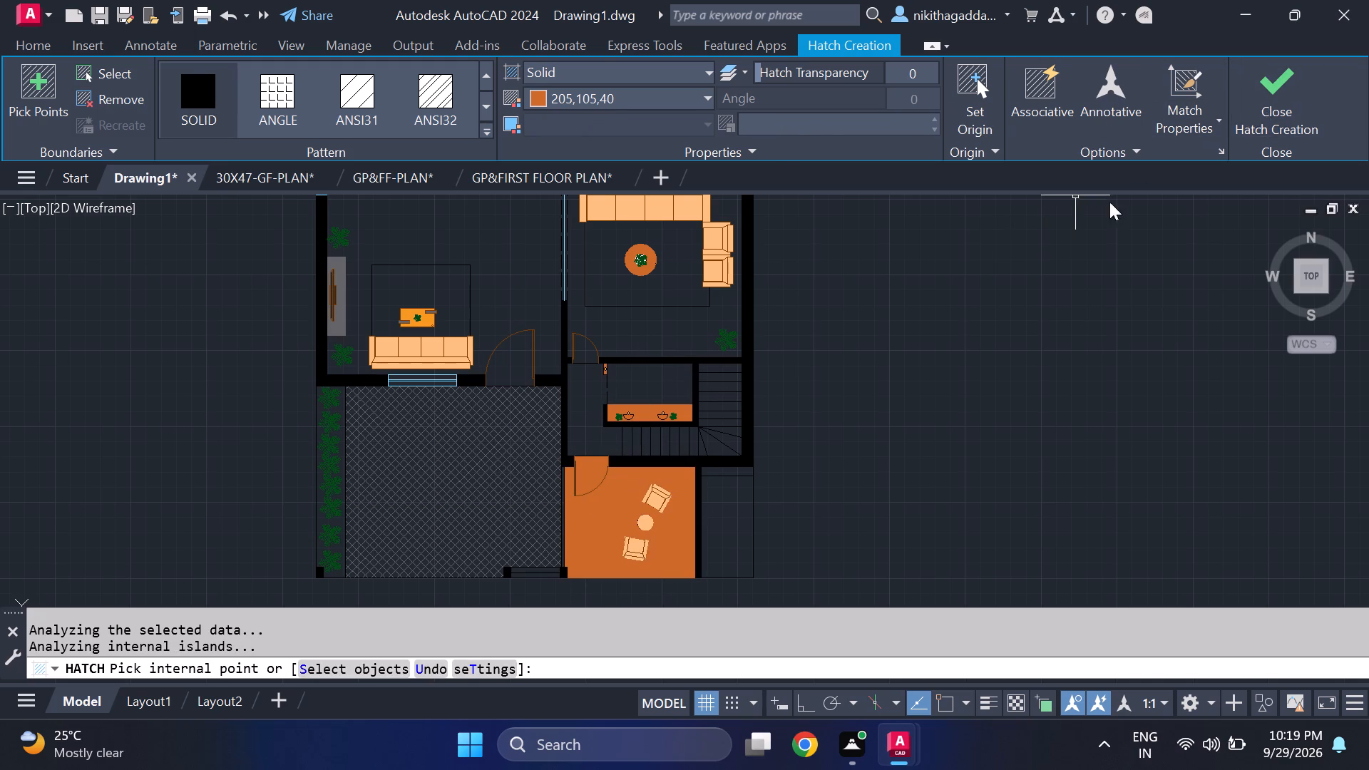
Start a solid hatch for the staircase in colour 248,153,30.
scroll(645, 537, up, 2)
scroll(664, 530, down, 4)
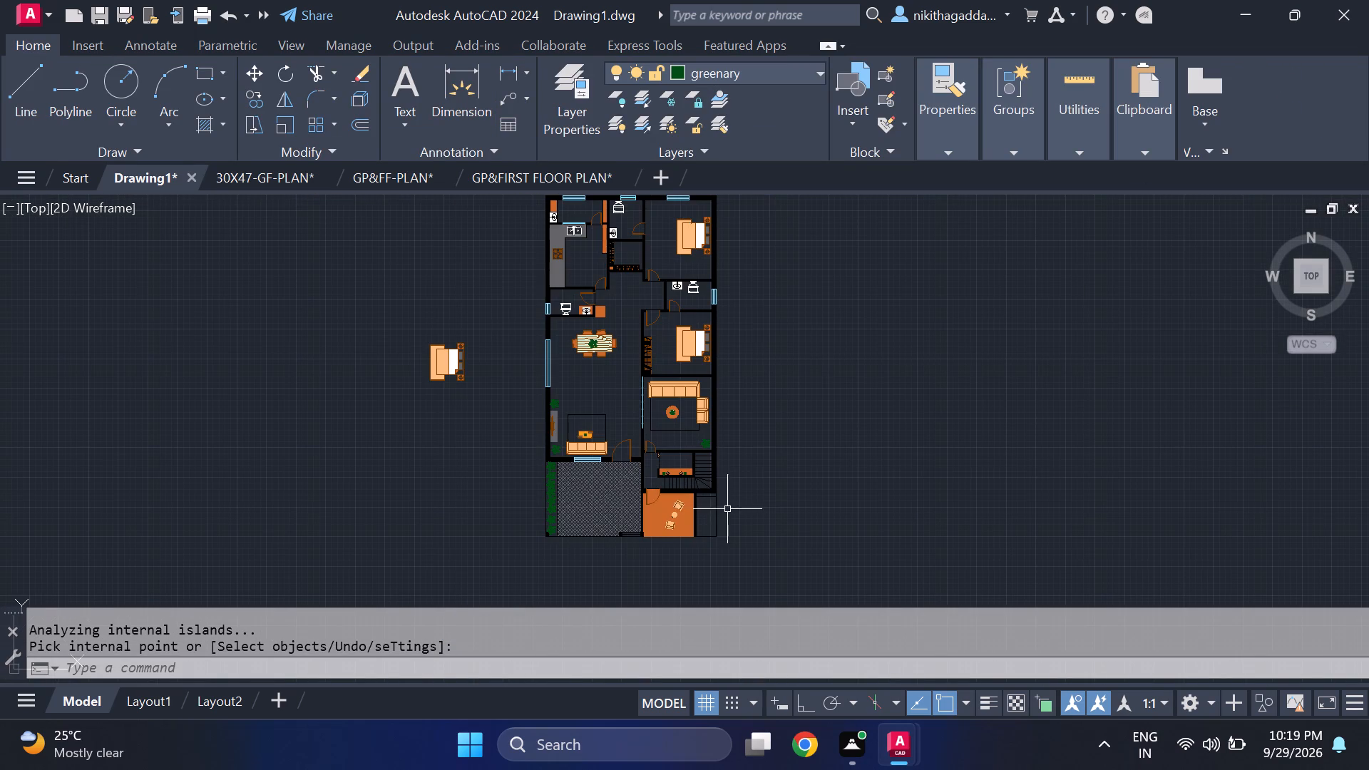
middle_drag(809, 465, 843, 527)
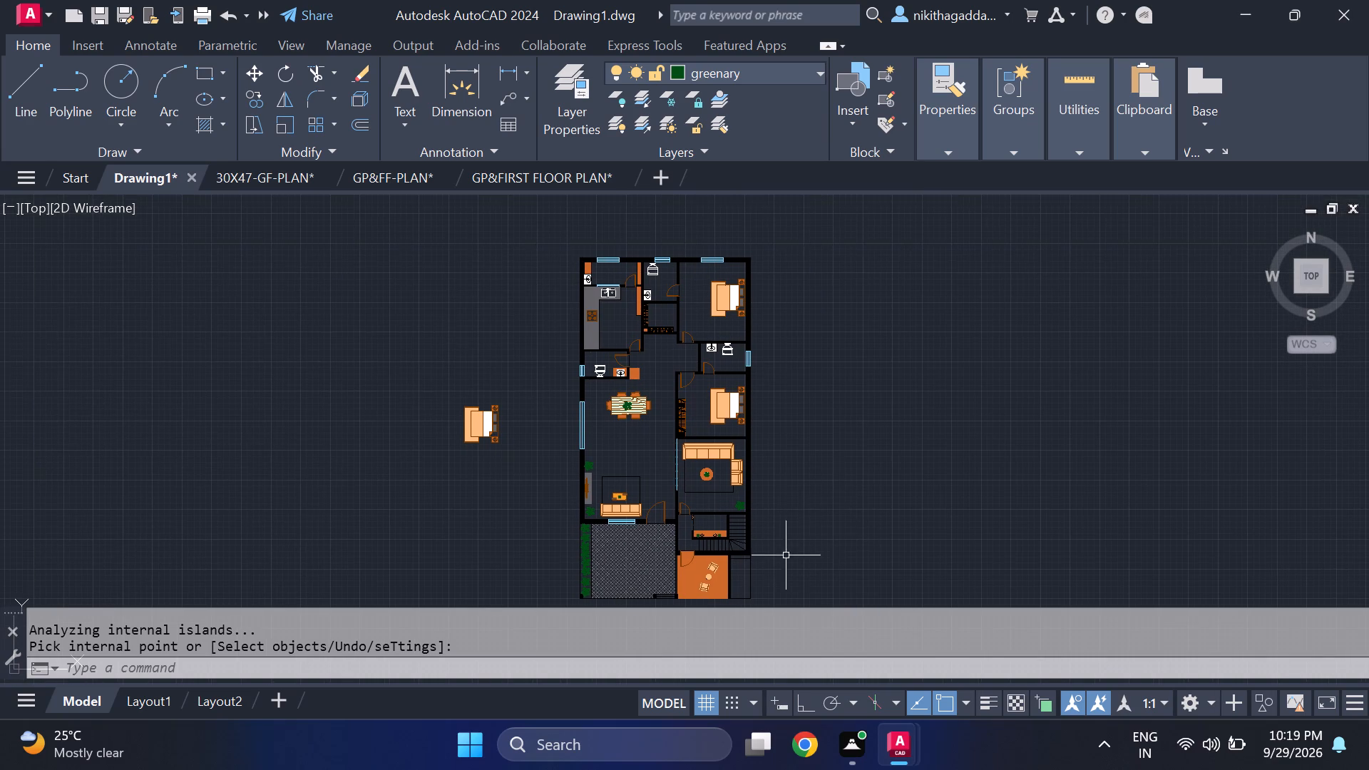
text(hatch)
key(Return)
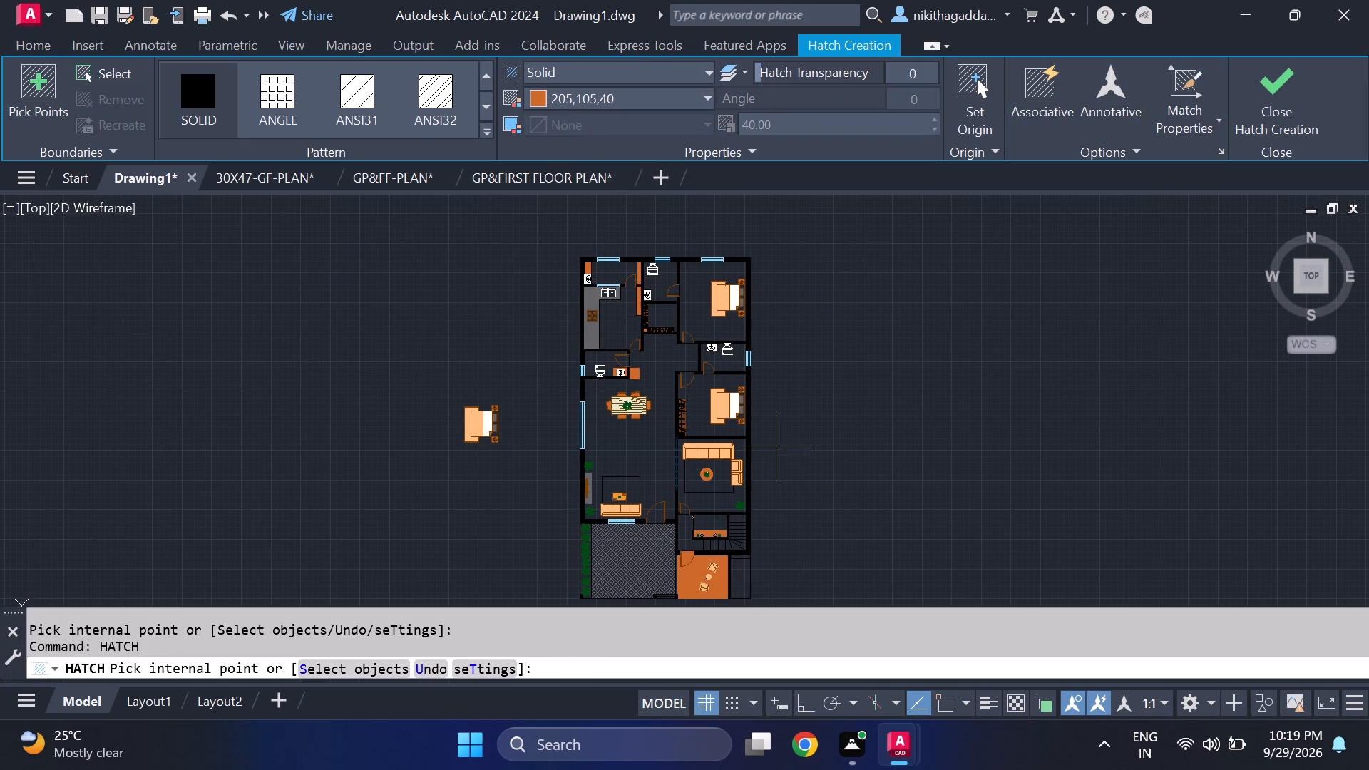
click(687, 105)
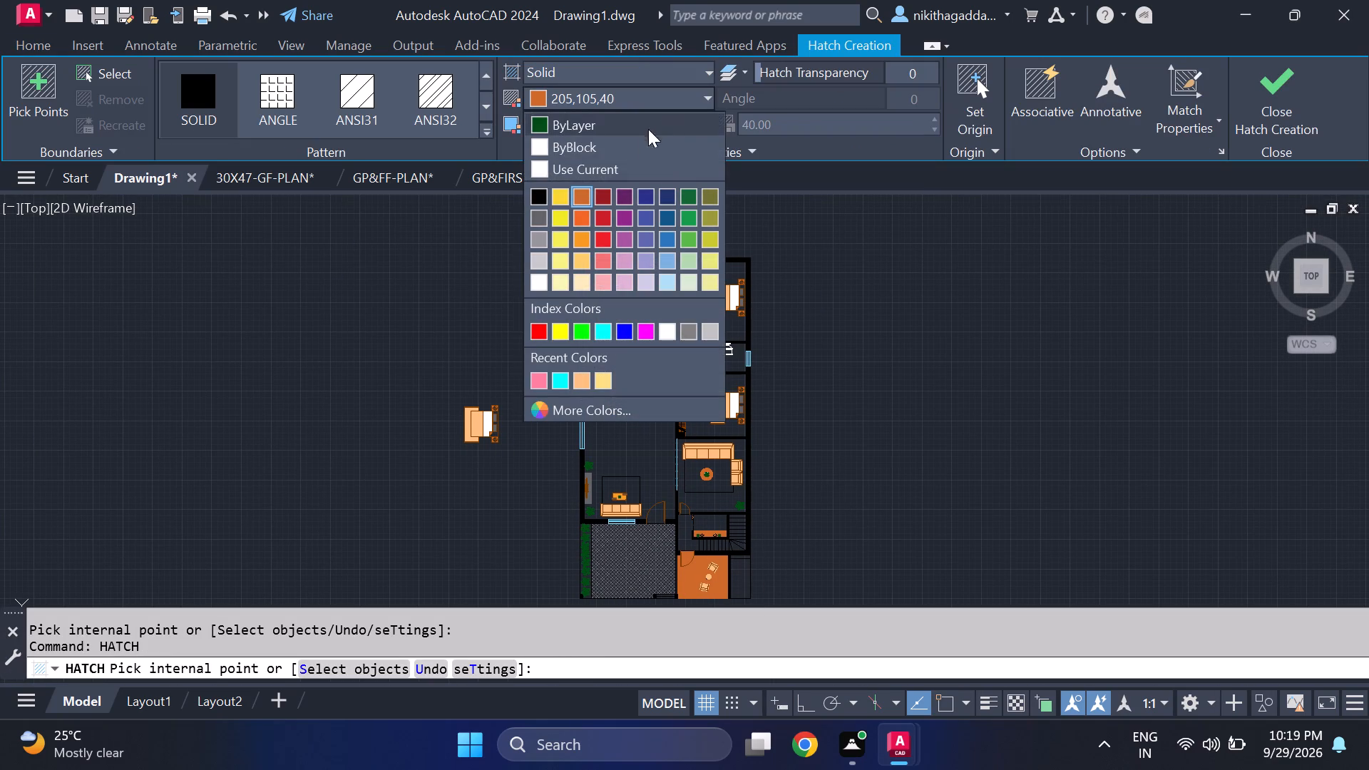
click(580, 247)
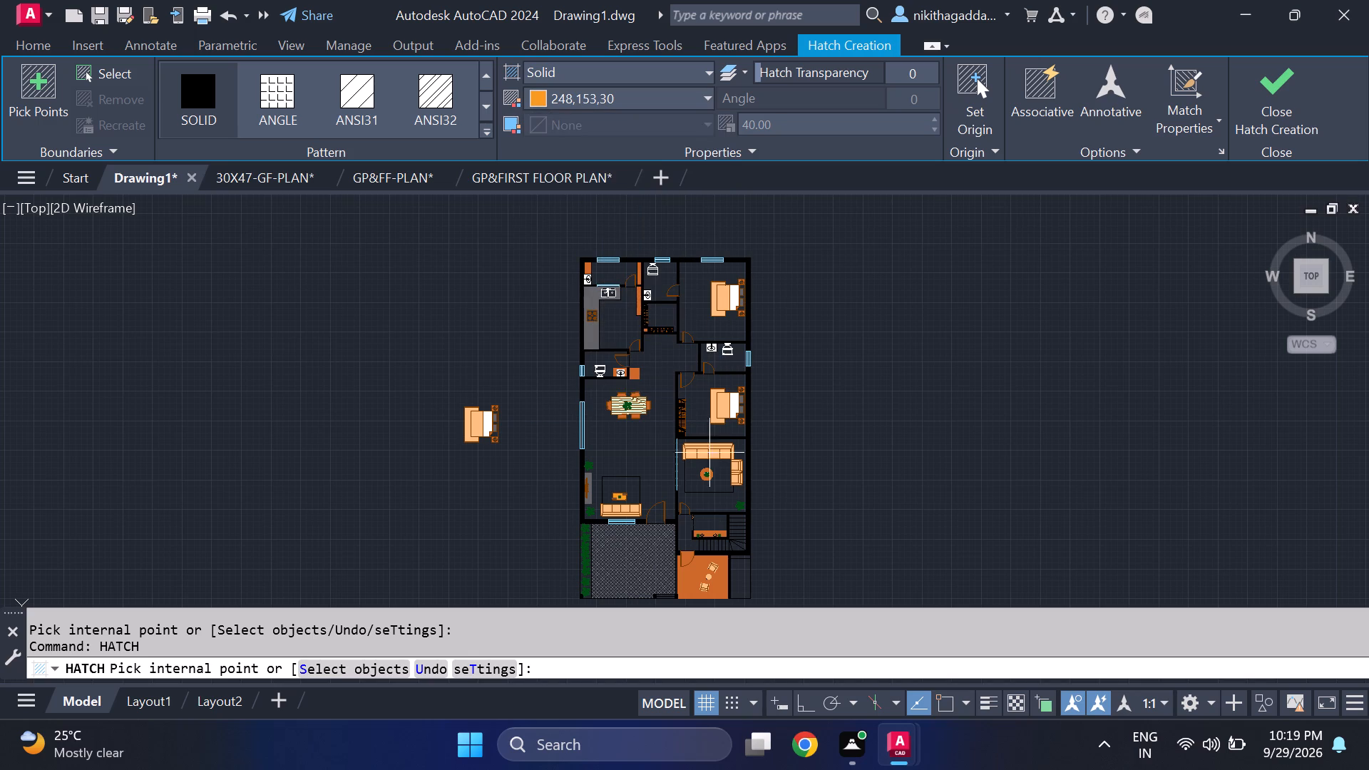
scroll(726, 548, up, 3)
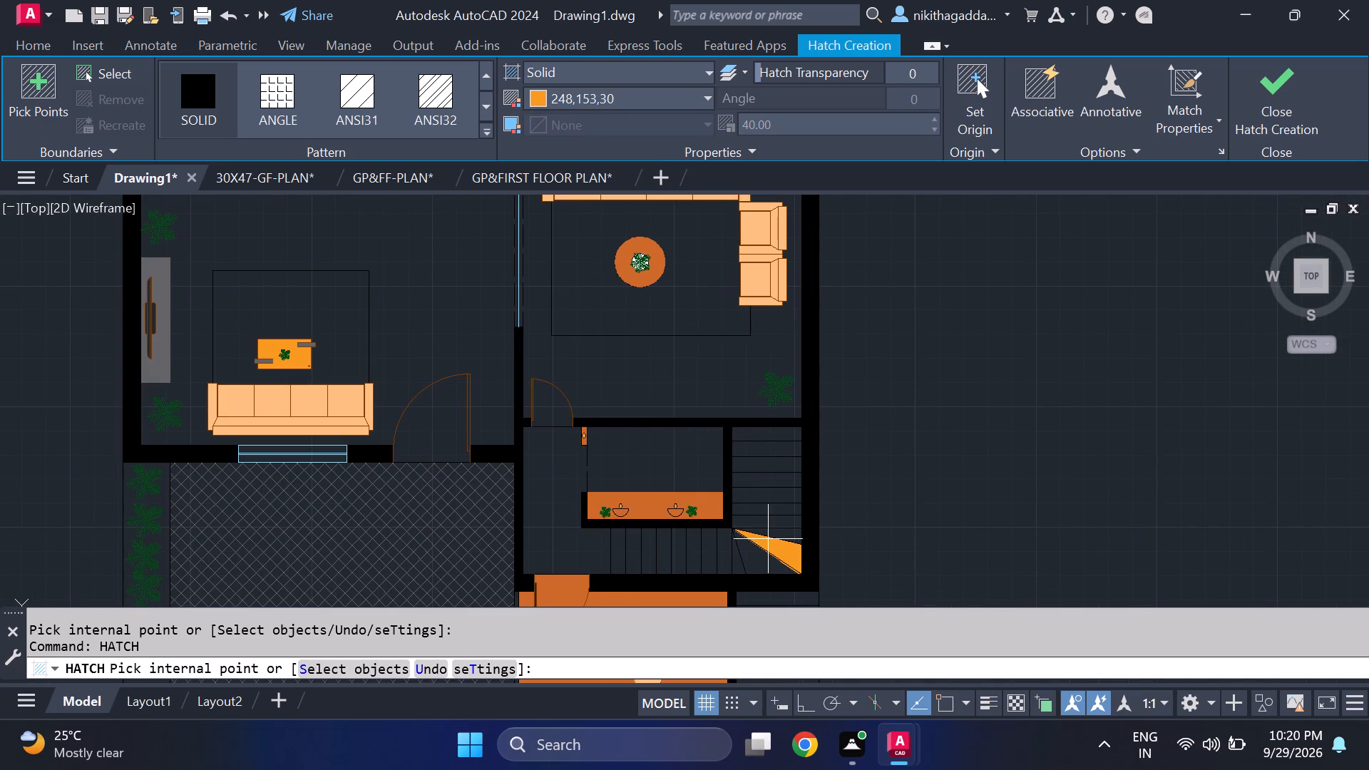
Change the hatch colour to 205,105,40 and fill the treads of the staircase's lower straight flight.
click(655, 99)
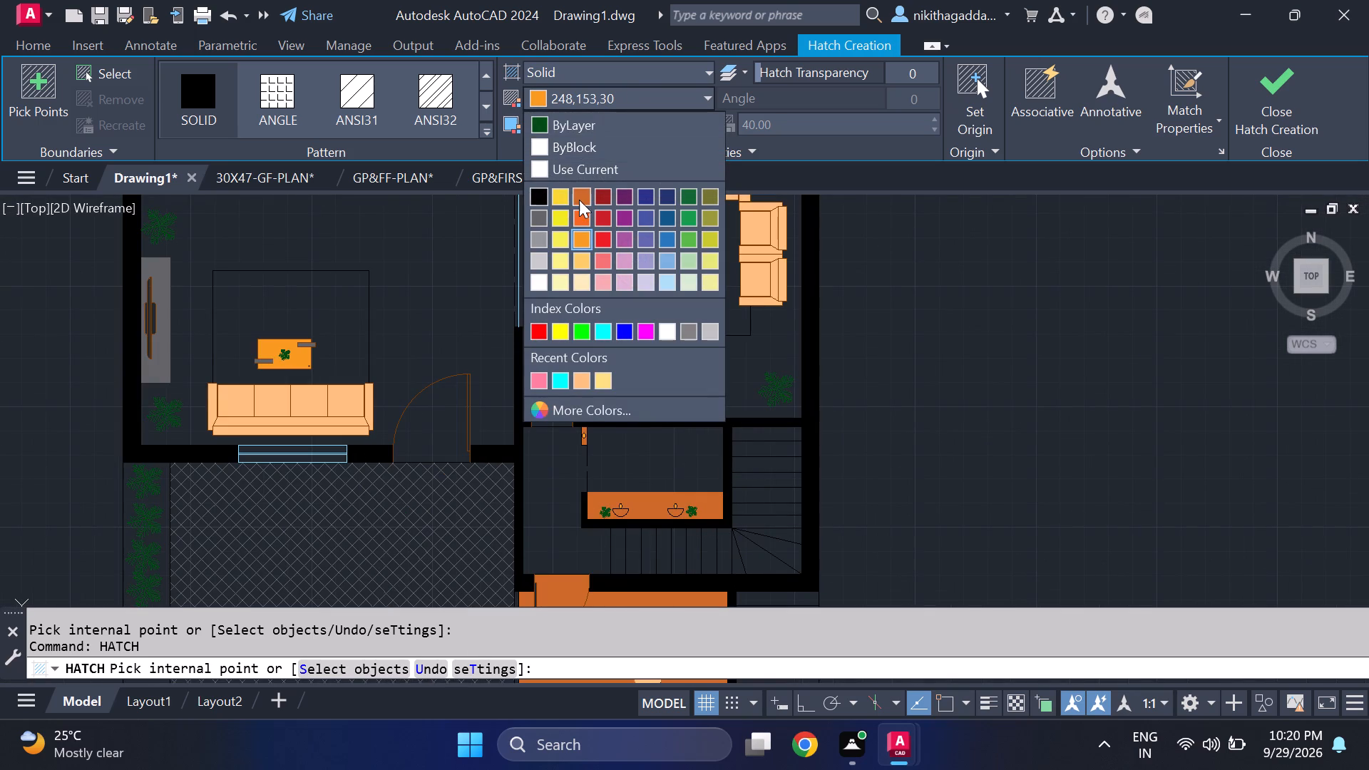
click(579, 198)
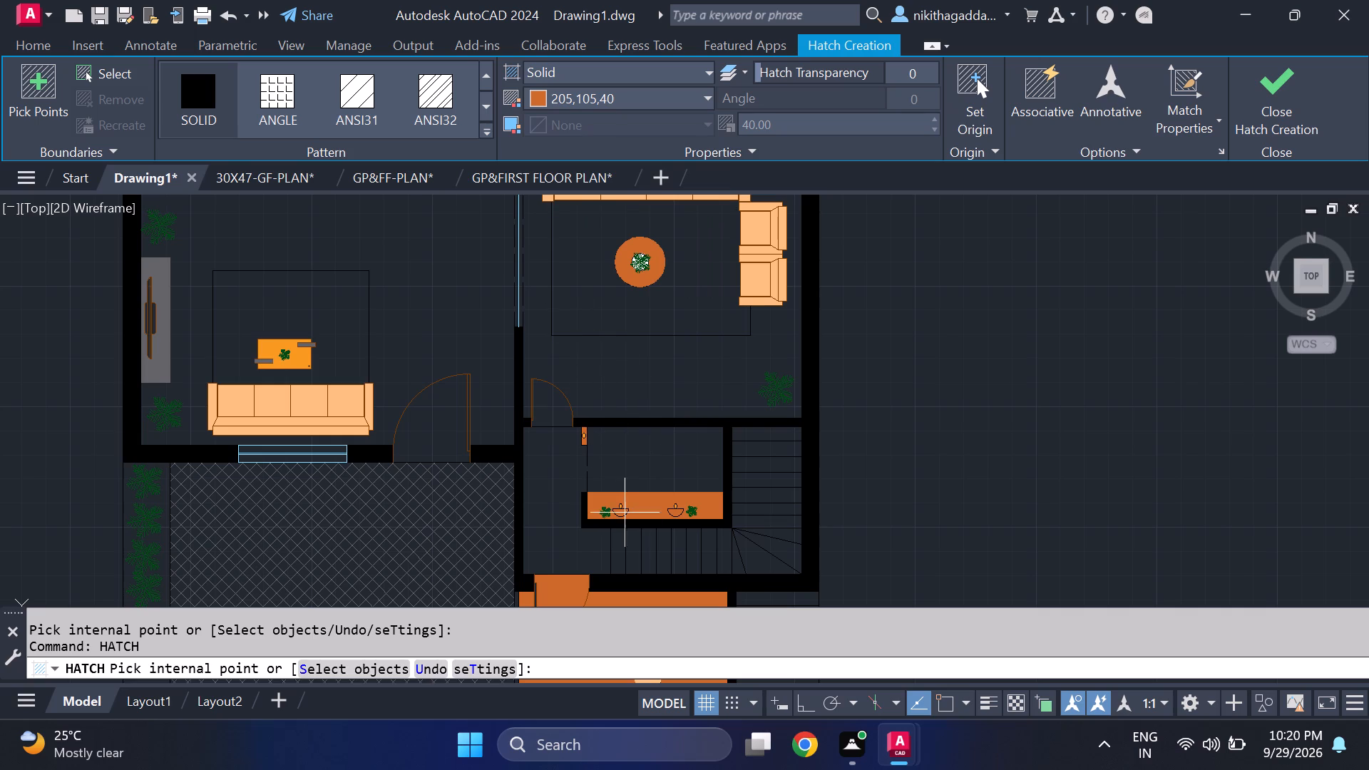
click(620, 550)
click(632, 555)
click(650, 557)
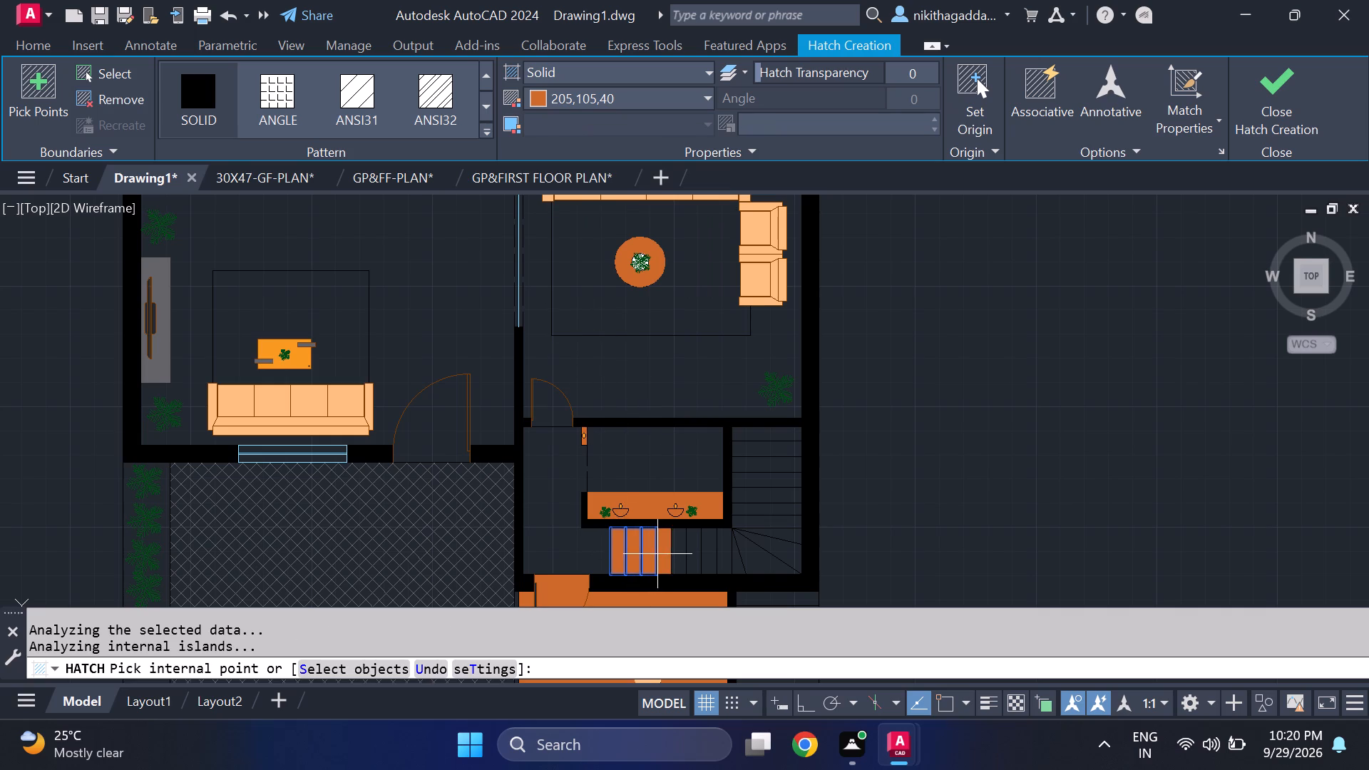
click(657, 553)
click(675, 553)
click(697, 549)
click(709, 548)
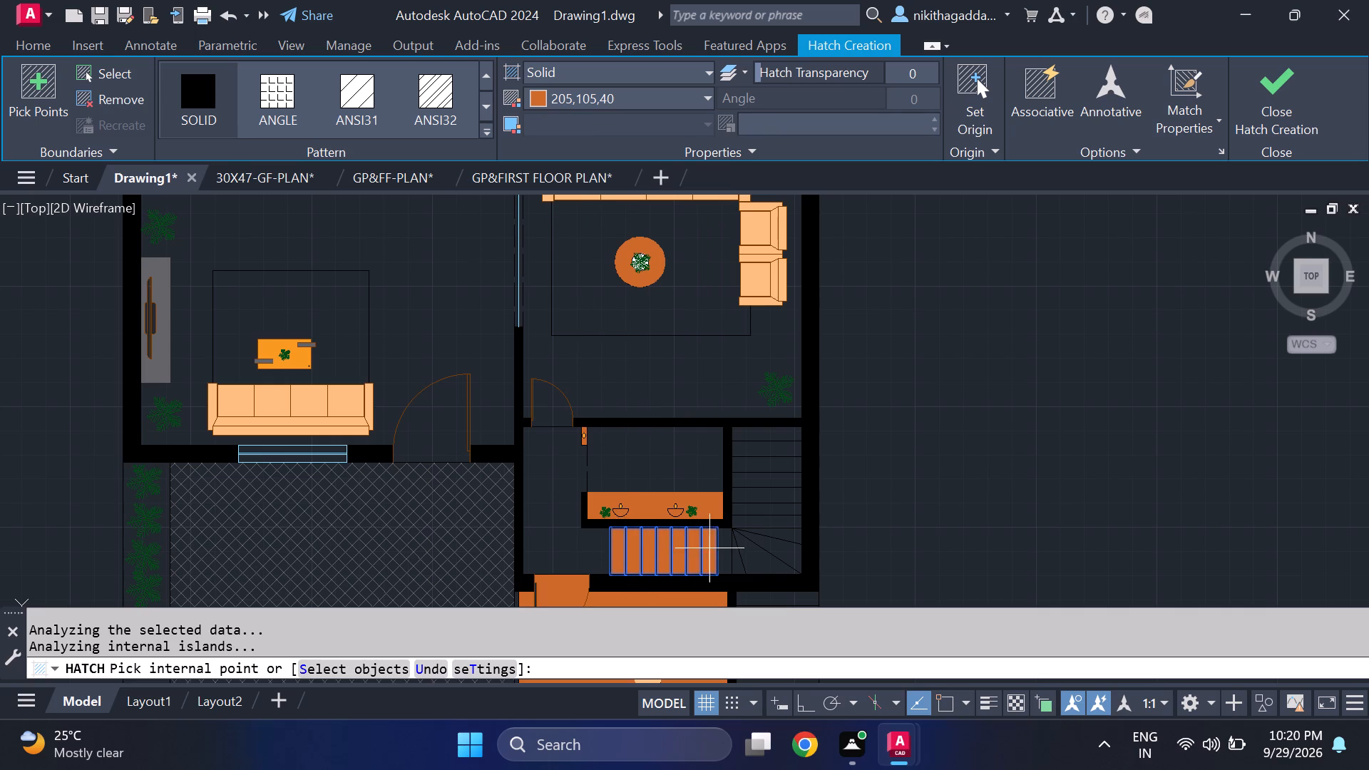
click(722, 545)
Add the tapered winder treads at the staircase's corner to the same hatch.
click(749, 560)
click(737, 567)
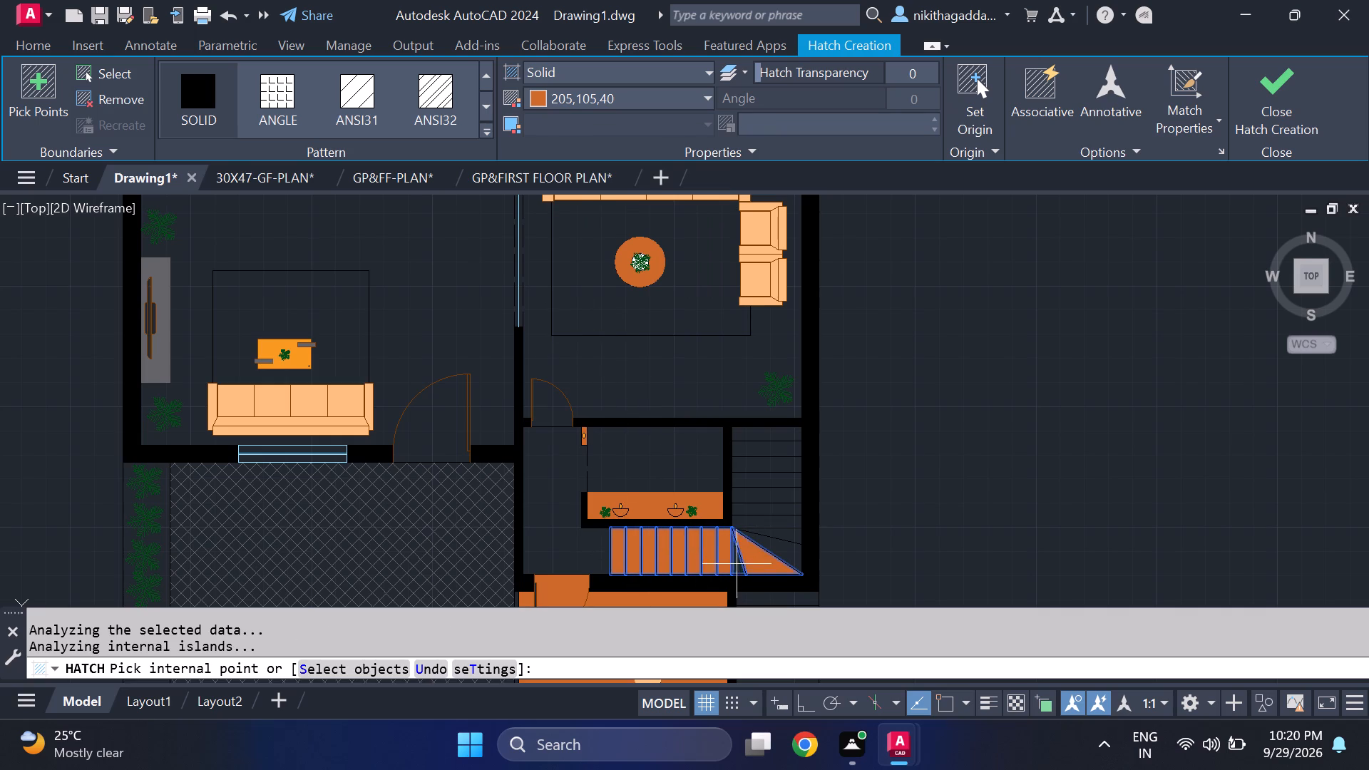
click(756, 543)
click(740, 560)
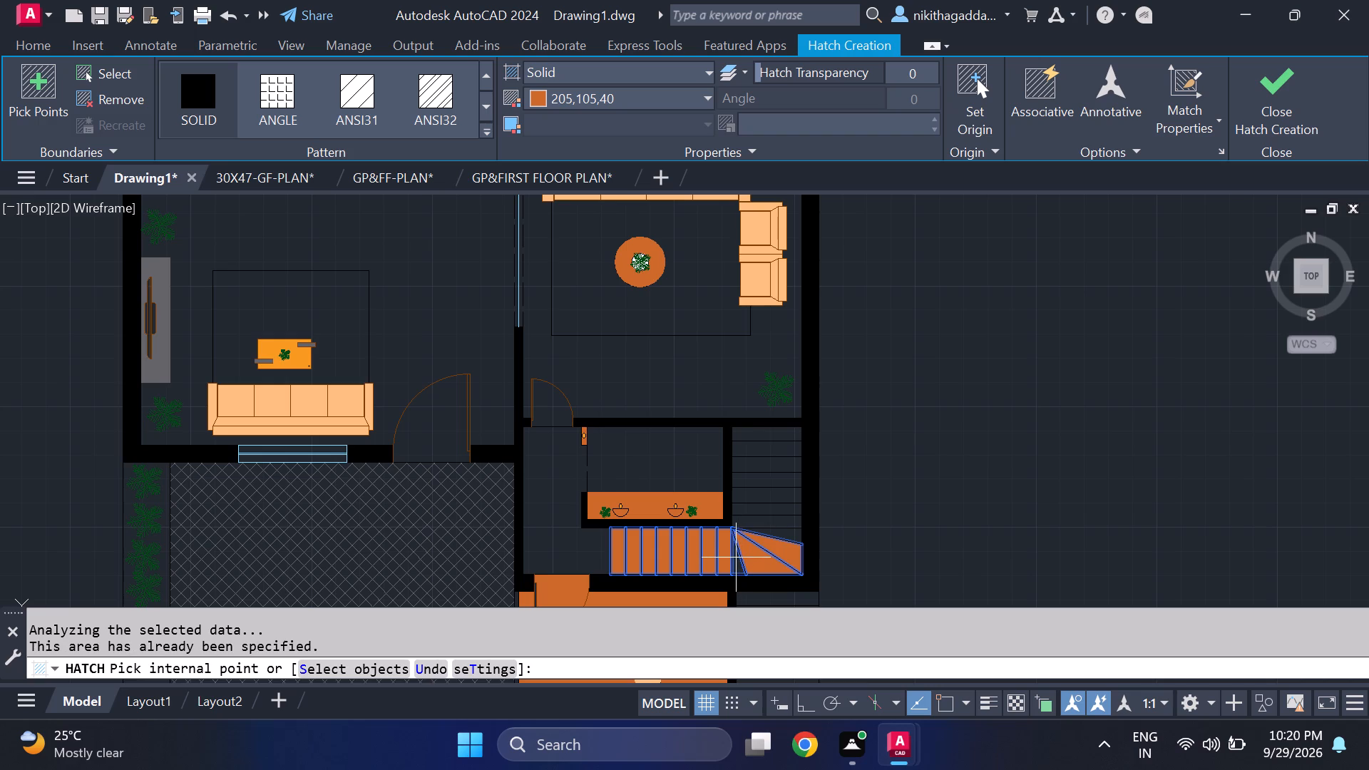
click(736, 558)
scroll(736, 560, up, 3)
click(736, 560)
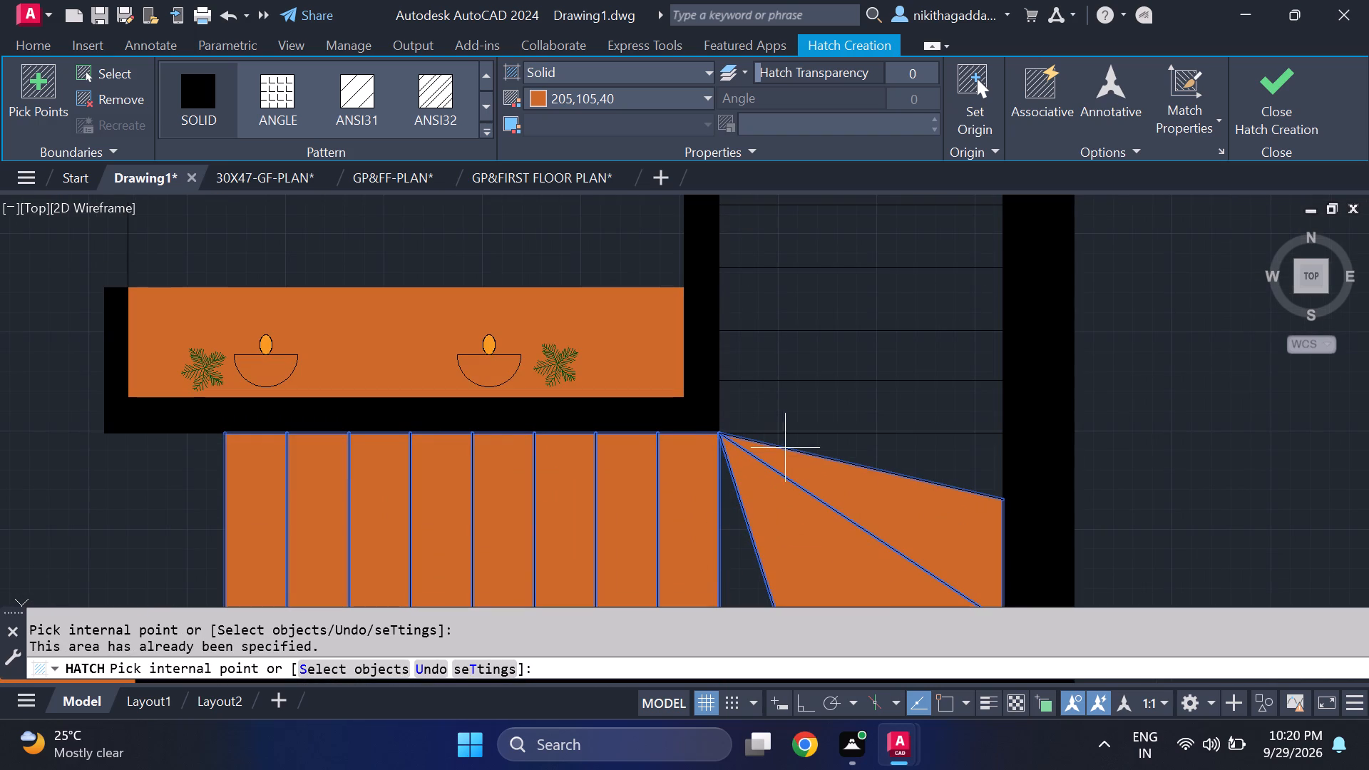
click(791, 444)
click(803, 444)
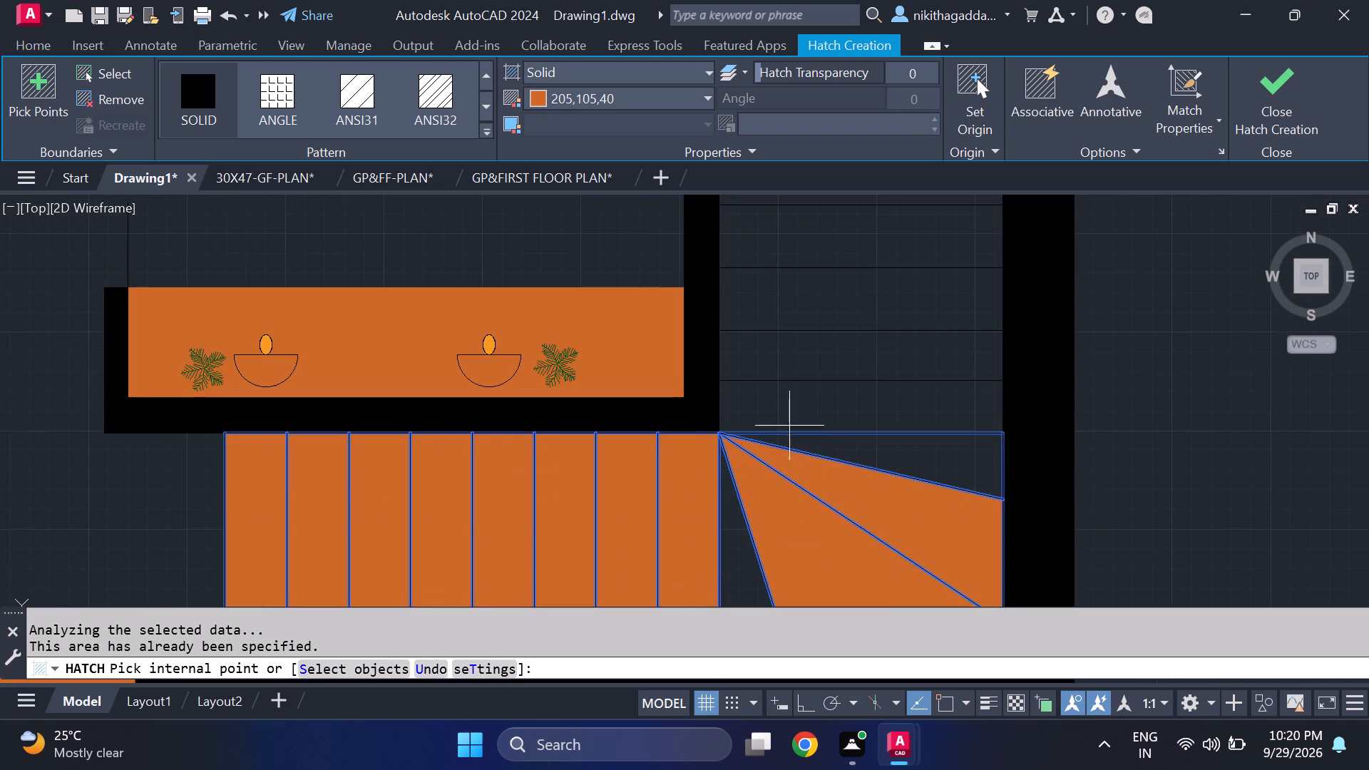
Fill the treads of the staircase's upper flight along the outer wall and finish the hatch.
click(784, 418)
click(774, 364)
click(776, 282)
middle_drag(766, 308, 807, 426)
click(817, 367)
click(820, 293)
scroll(829, 299, down, 4)
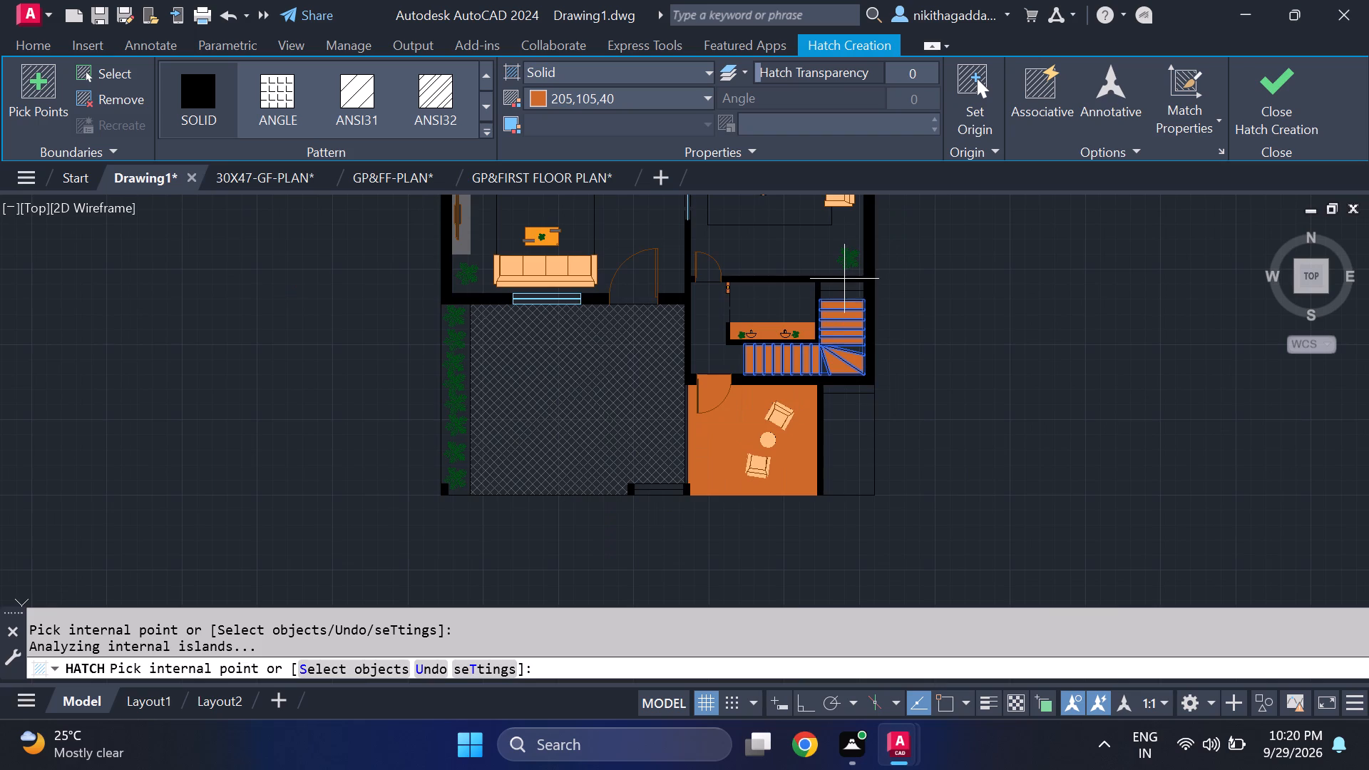
scroll(843, 287, up, 2)
click(835, 314)
click(832, 290)
click(1269, 130)
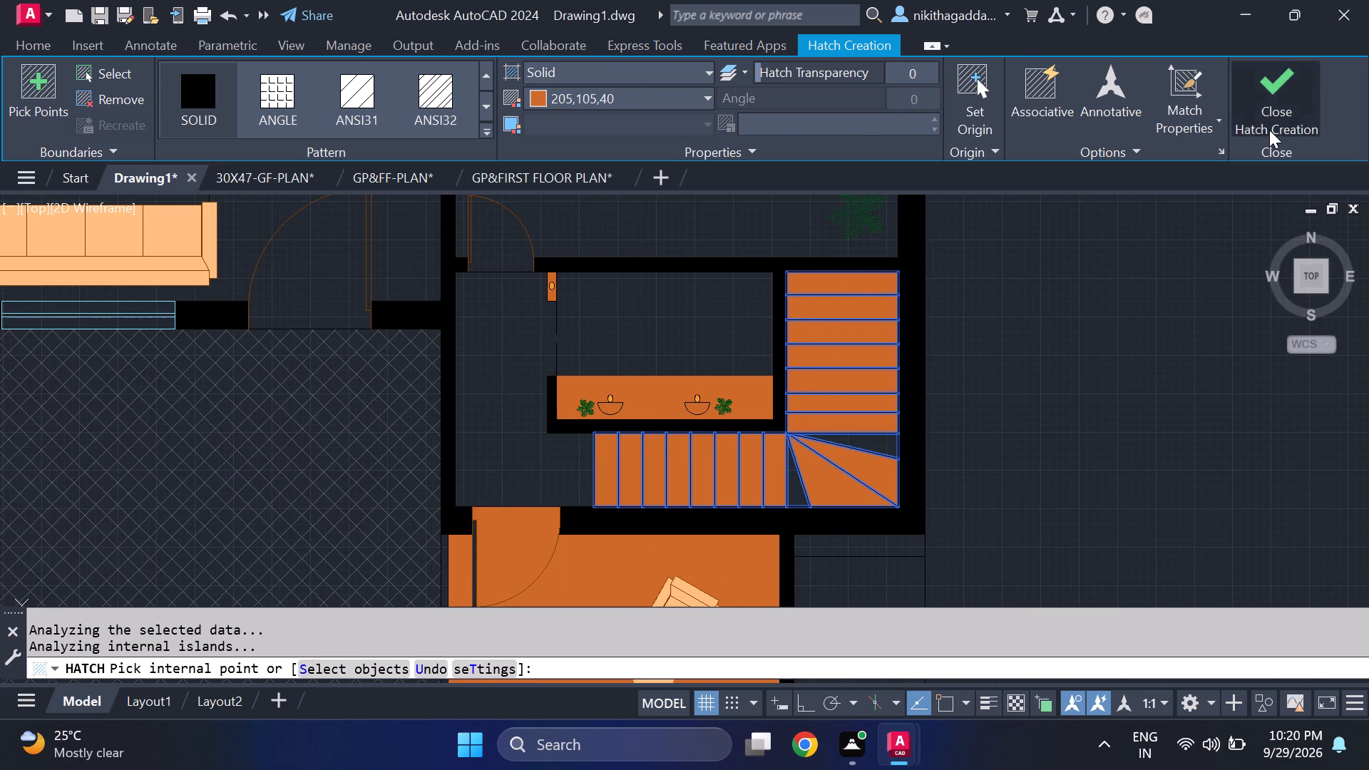
Fill the two remaining triangular winder treads with a solid hatch in colour 205,105,40.
scroll(947, 462, down, 4)
scroll(923, 496, up, 3)
scroll(882, 431, up, 4)
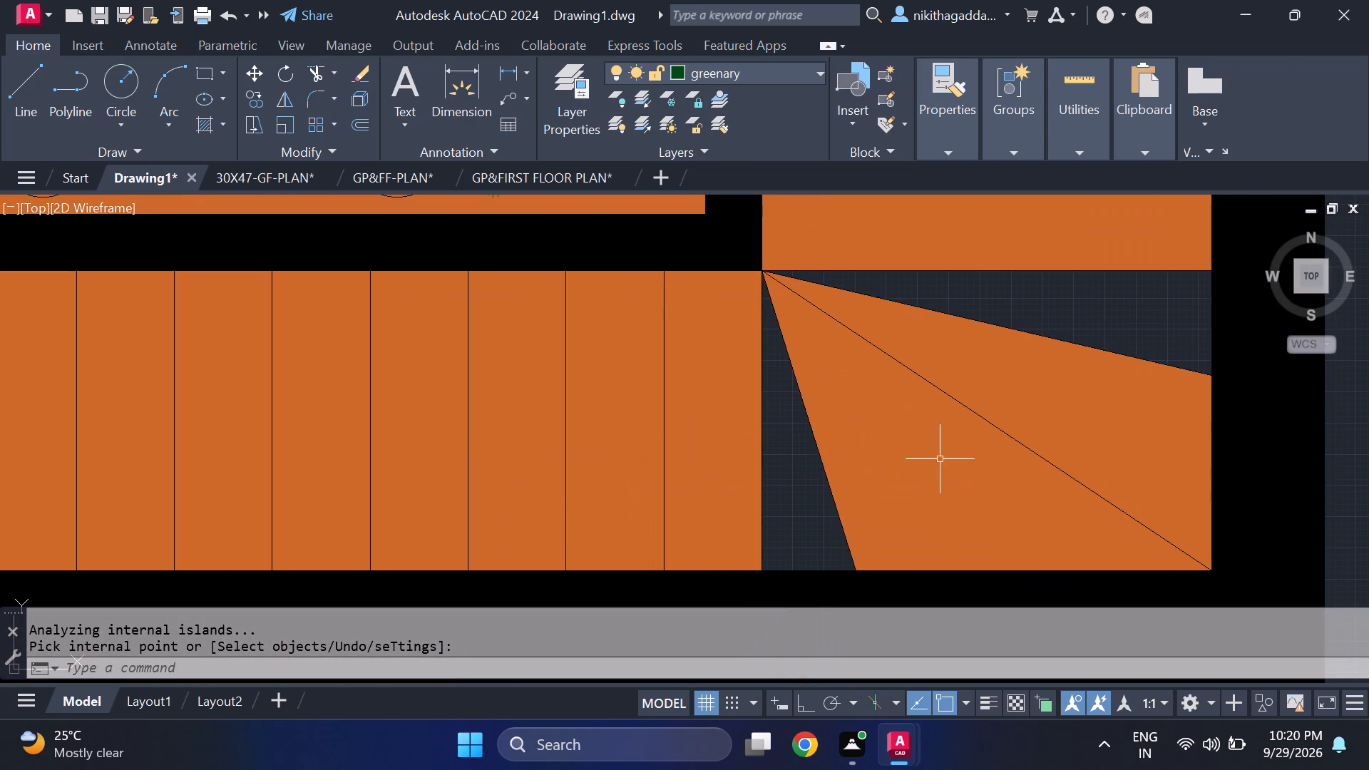
text(hatch)
key(Return)
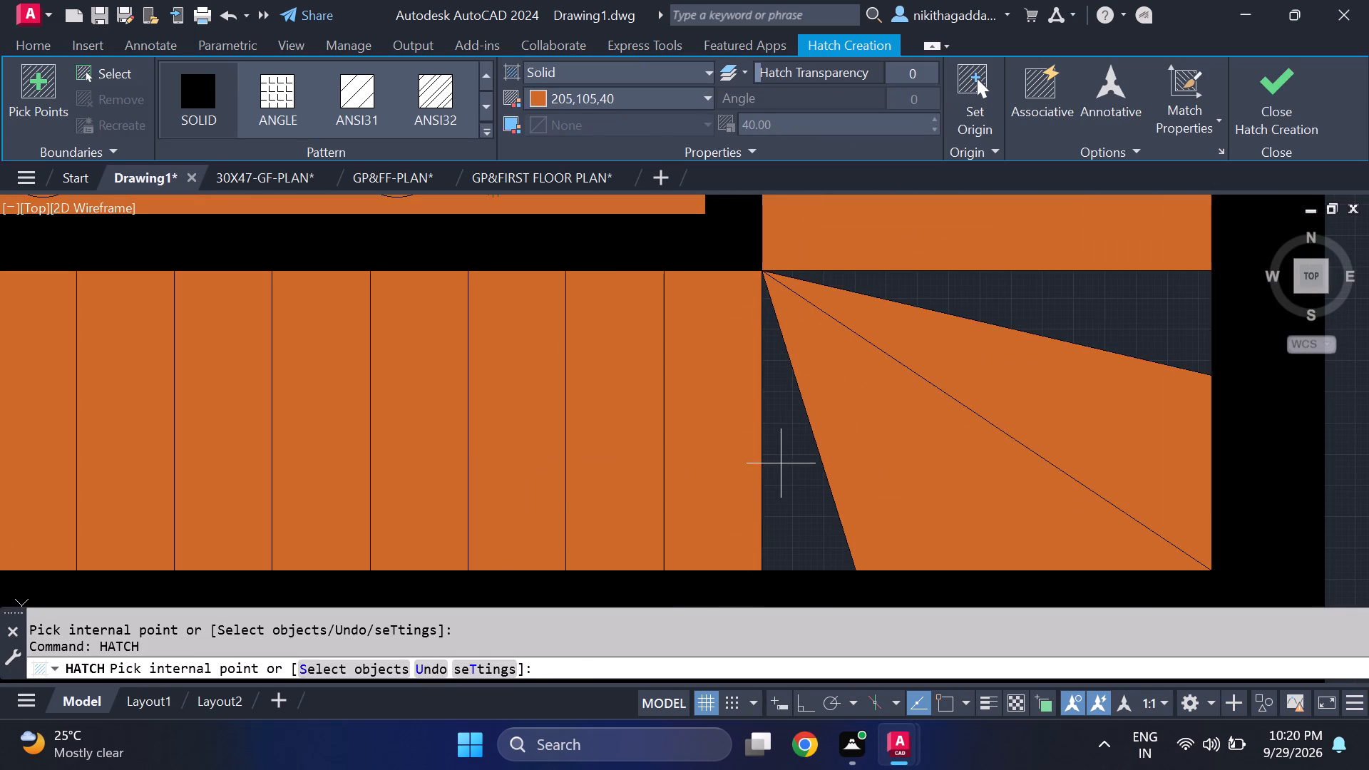
click(783, 463)
click(978, 291)
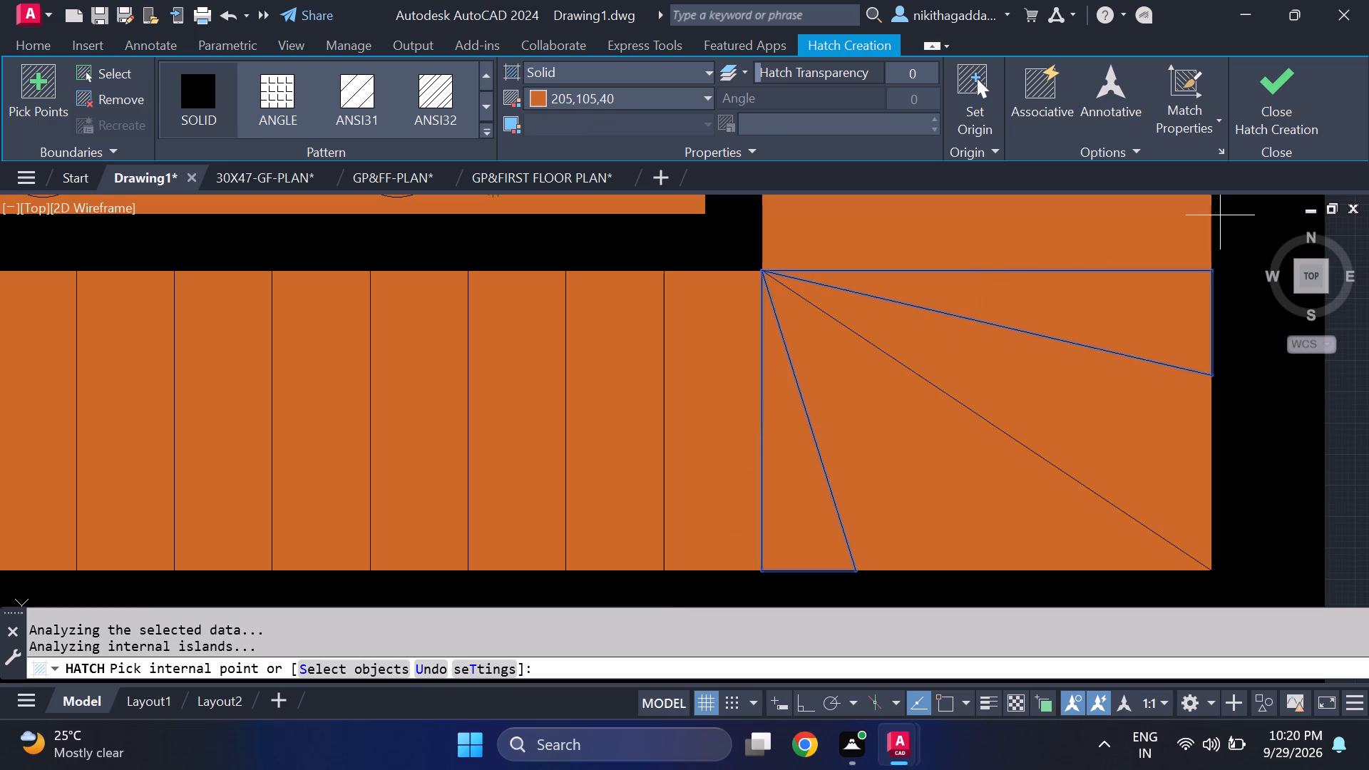
click(1281, 98)
Examine the coloured floor plan from the staircase and living areas up to the kitchen, toilets and bedrooms.
scroll(1083, 303, down, 4)
scroll(1079, 361, down, 3)
scroll(1101, 290, up, 2)
middle_drag(1098, 379, 1111, 507)
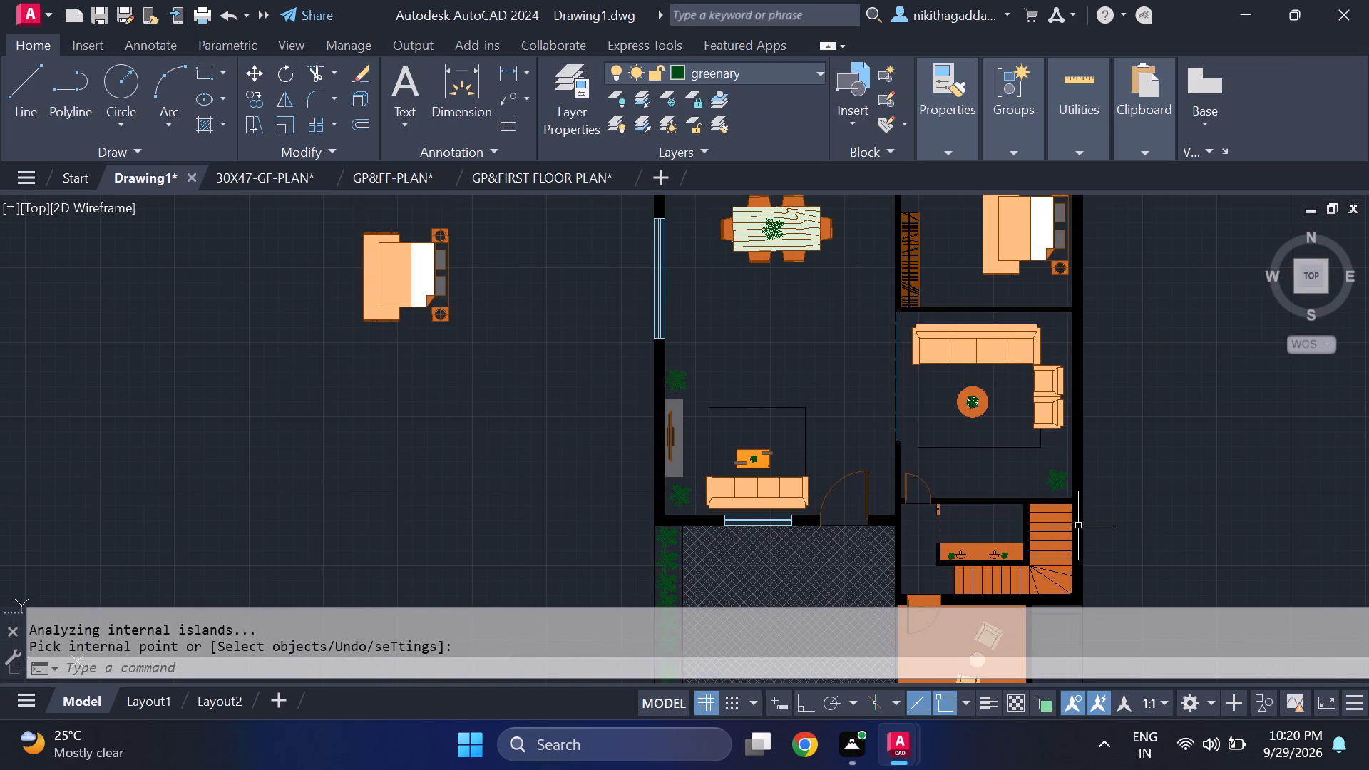
middle_drag(928, 523, 926, 523)
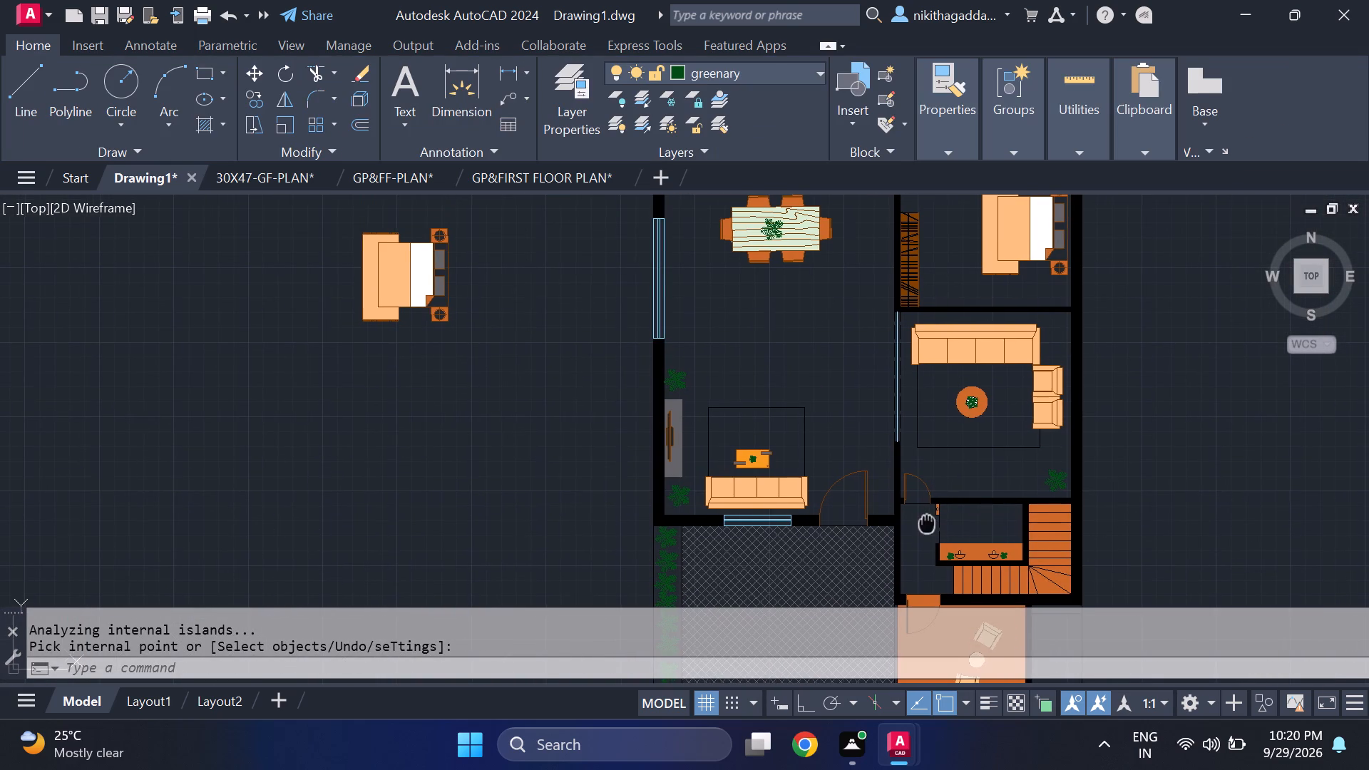
middle_drag(926, 523, 759, 451)
scroll(741, 449, down, 2)
scroll(778, 471, up, 2)
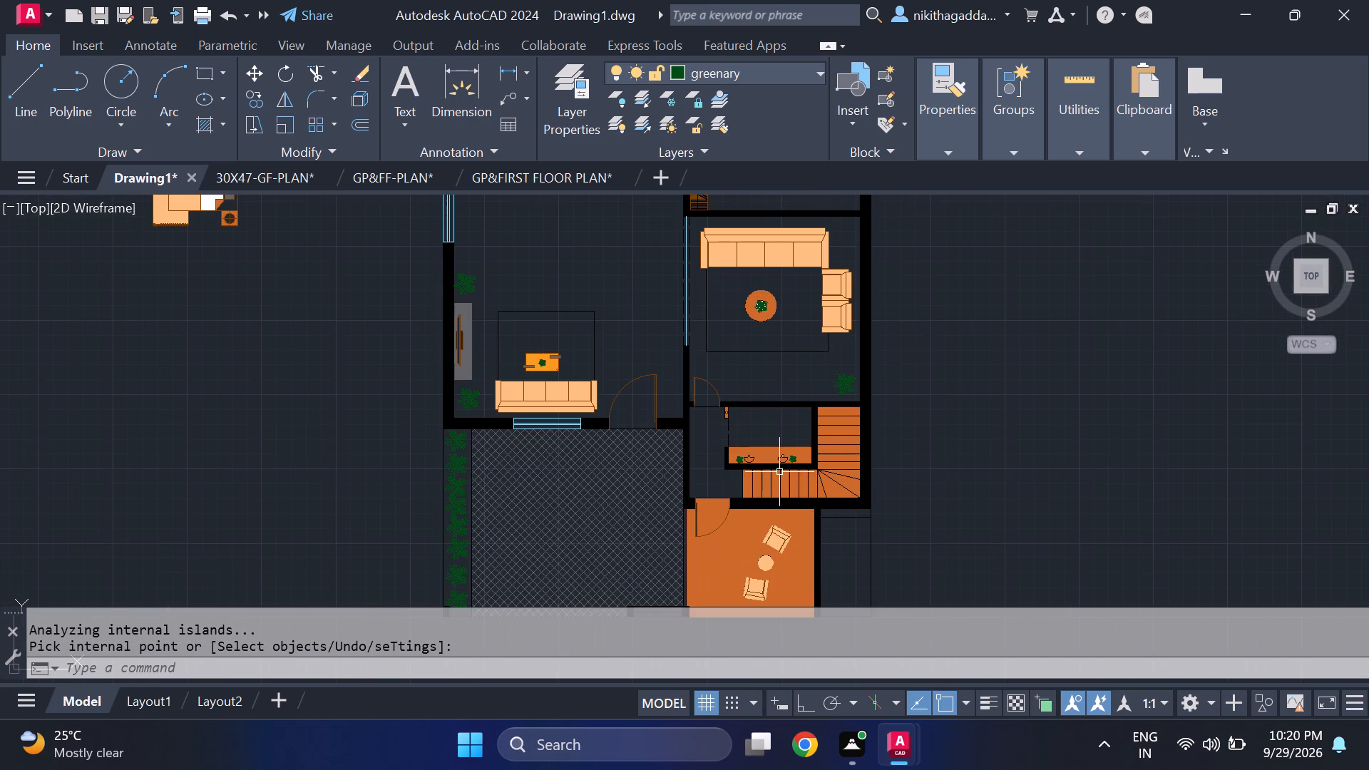
middle_drag(766, 462, 806, 548)
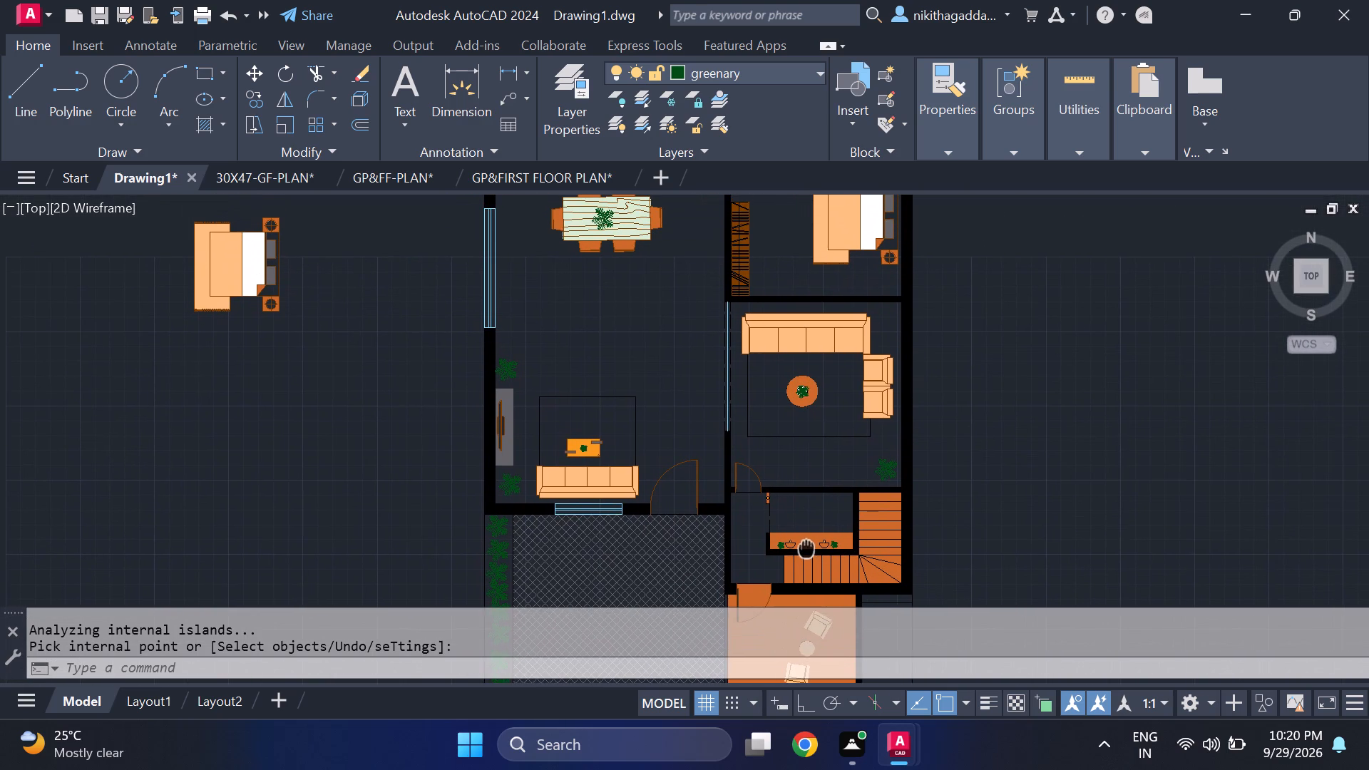
middle_drag(806, 548, 801, 541)
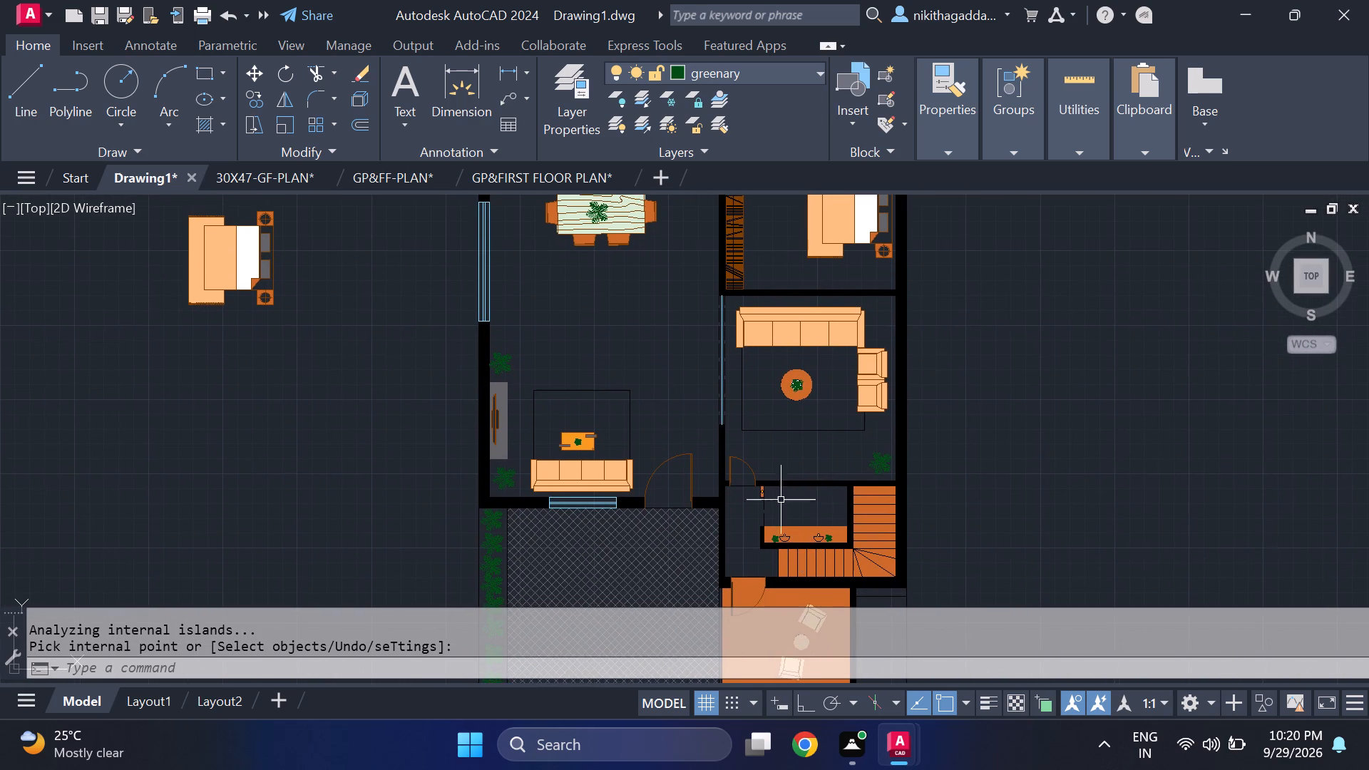
middle_drag(767, 477, 826, 587)
scroll(617, 446, down, 2)
middle_drag(632, 420, 662, 515)
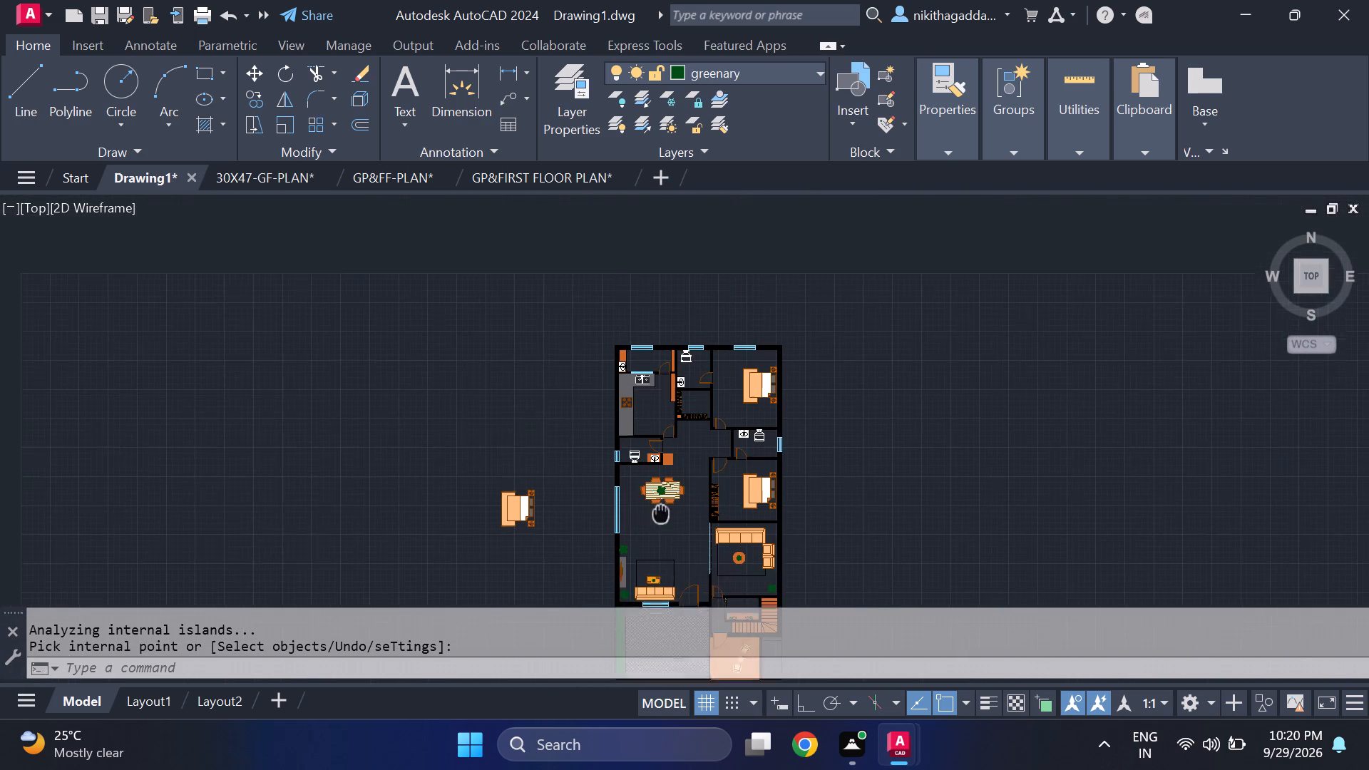
middle_drag(662, 515, 662, 518)
scroll(707, 442, up, 2)
scroll(710, 445, down, 3)
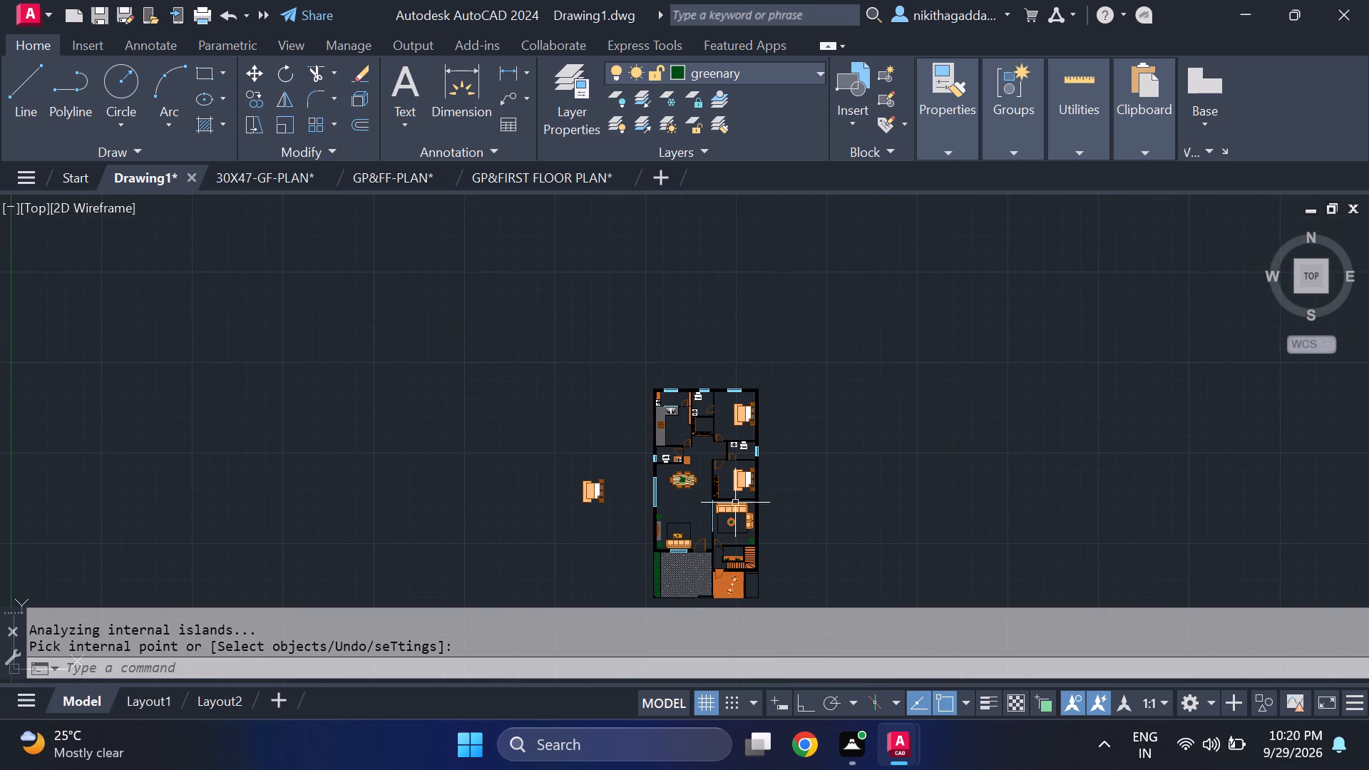
scroll(764, 528, up, 3)
middle_drag(704, 442, 764, 520)
scroll(682, 395, down, 2)
scroll(661, 374, up, 1)
middle_drag(648, 395, 717, 516)
scroll(657, 432, up, 1)
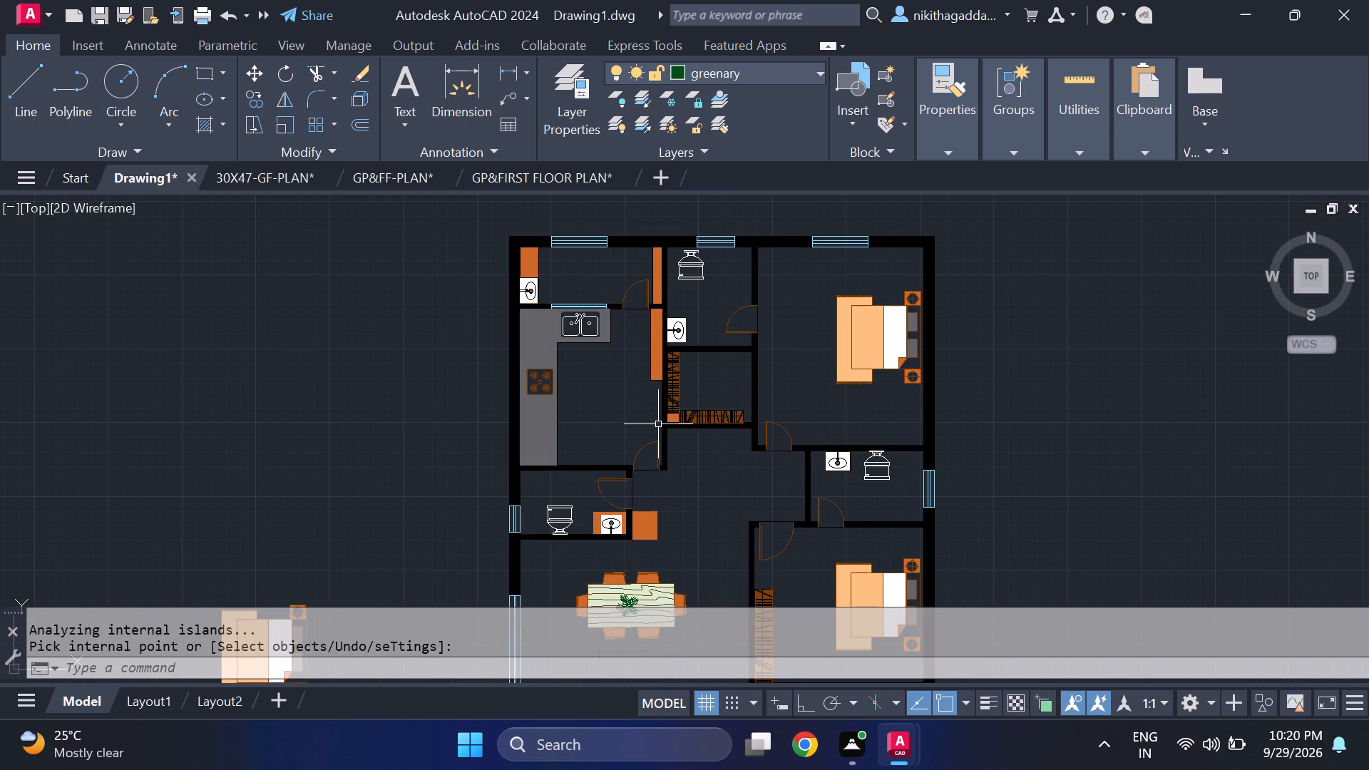
middle_click(673, 446)
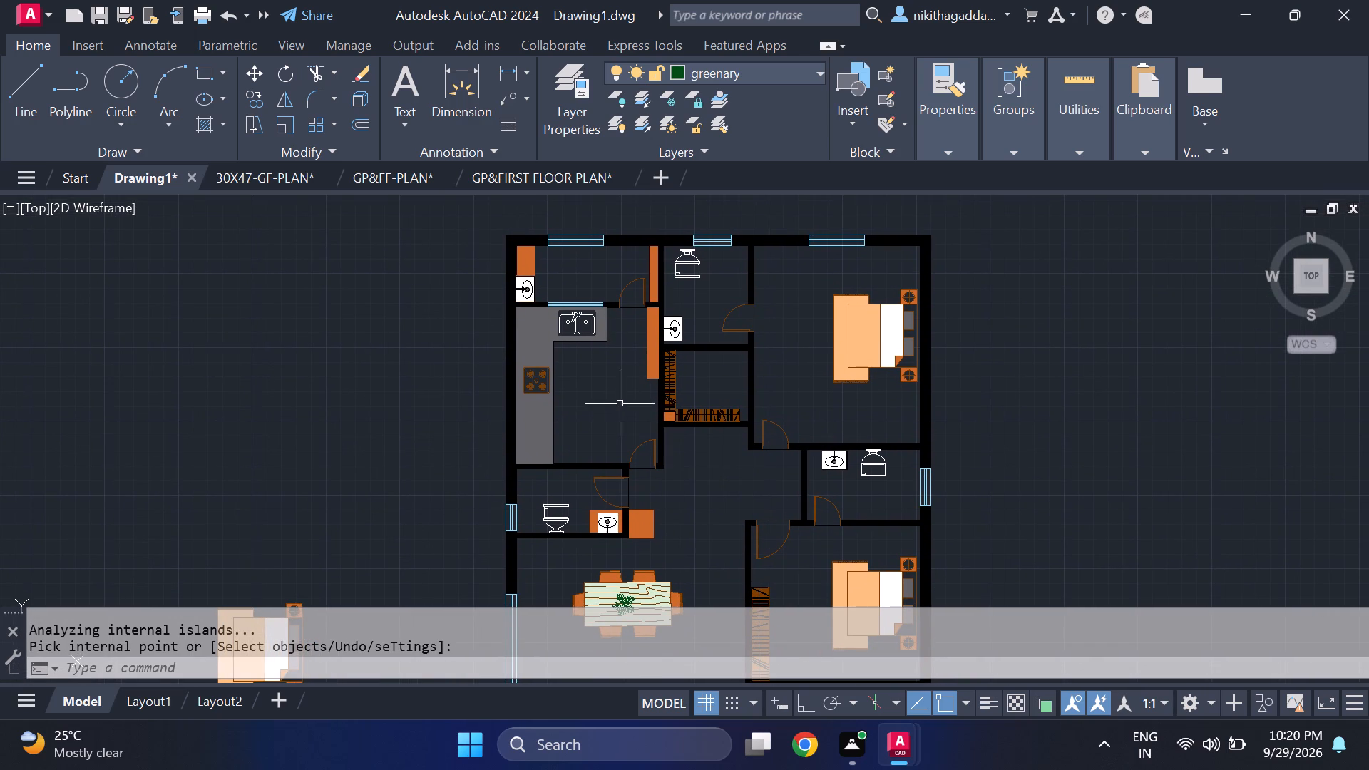
scroll(635, 415, down, 2)
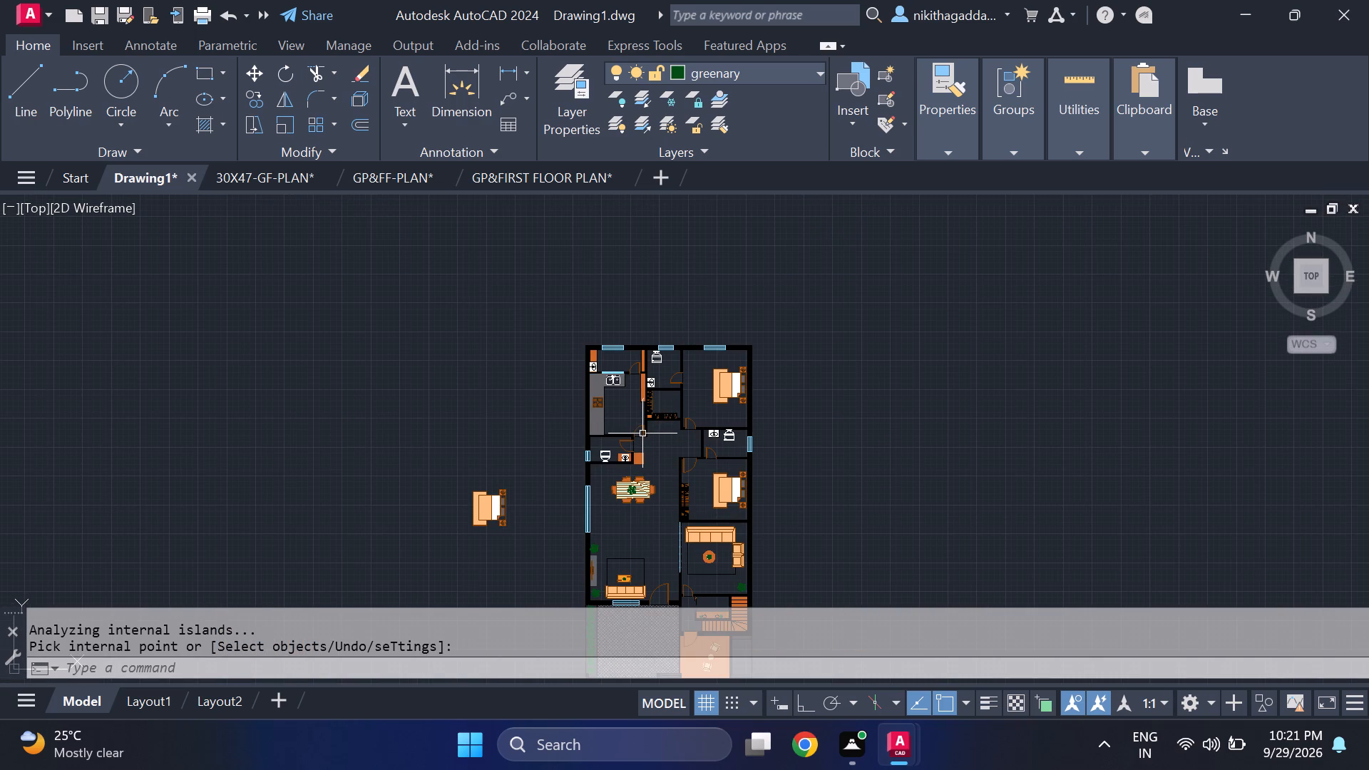
scroll(454, 573, up, 2)
scroll(532, 574, down, 2)
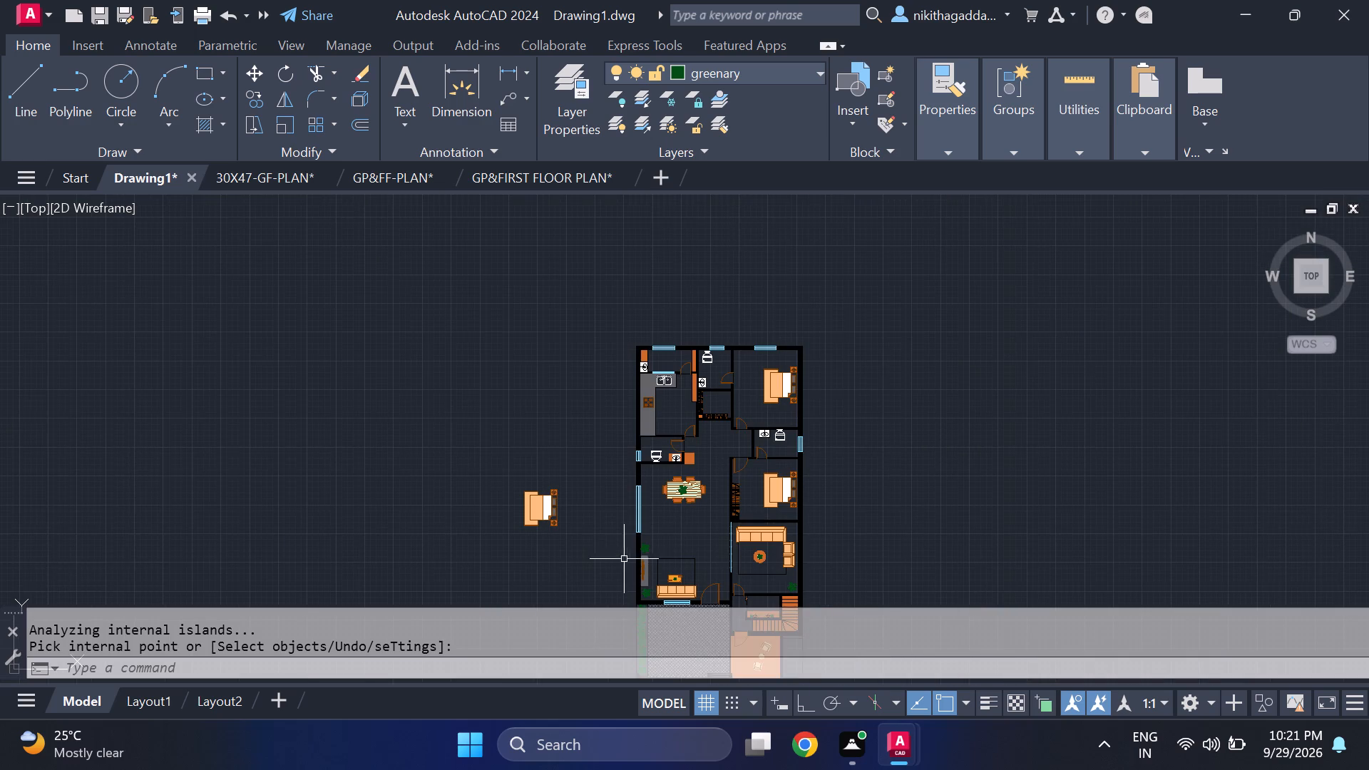
Delete the spare bed with side tables lying outside the floor plan.
middle_drag(620, 540, 532, 508)
drag(481, 449, 460, 471)
click(395, 513)
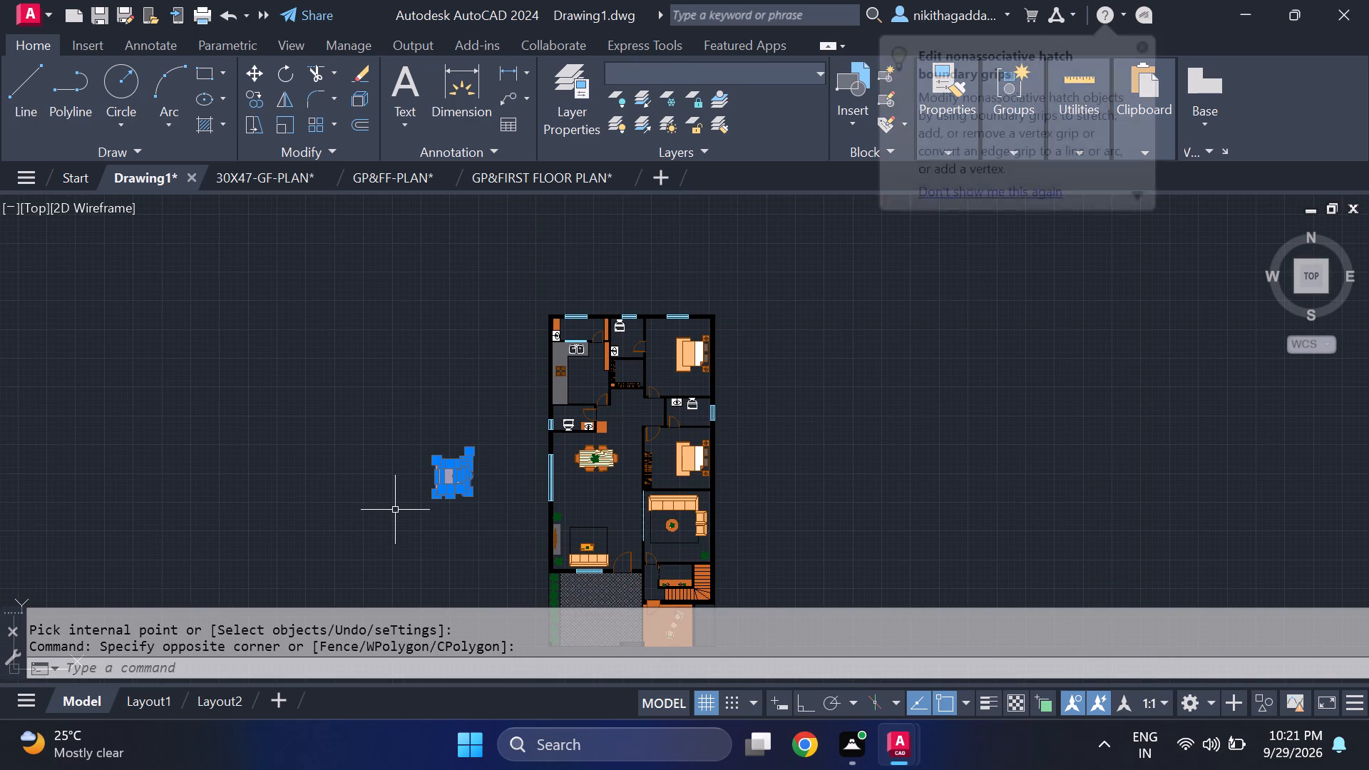
key(Delete)
Examine the room, floor and outdoor colouring in the 30X47-GF-PLAN, GP&FIRST FLOOR PLAN and GP&FF-PLAN reference drawings.
middle_drag(574, 456, 510, 389)
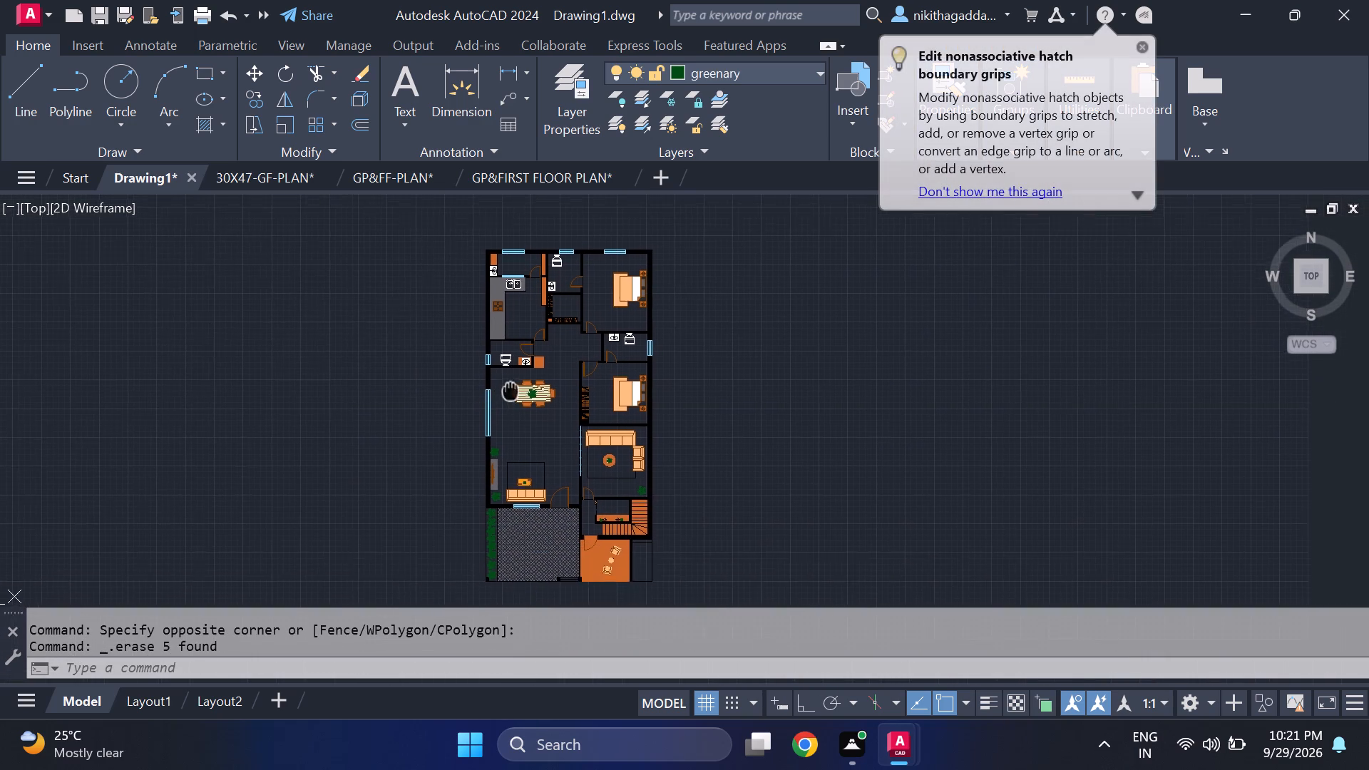
middle_drag(510, 389, 525, 443)
scroll(538, 403, up, 2)
middle_drag(564, 505, 535, 446)
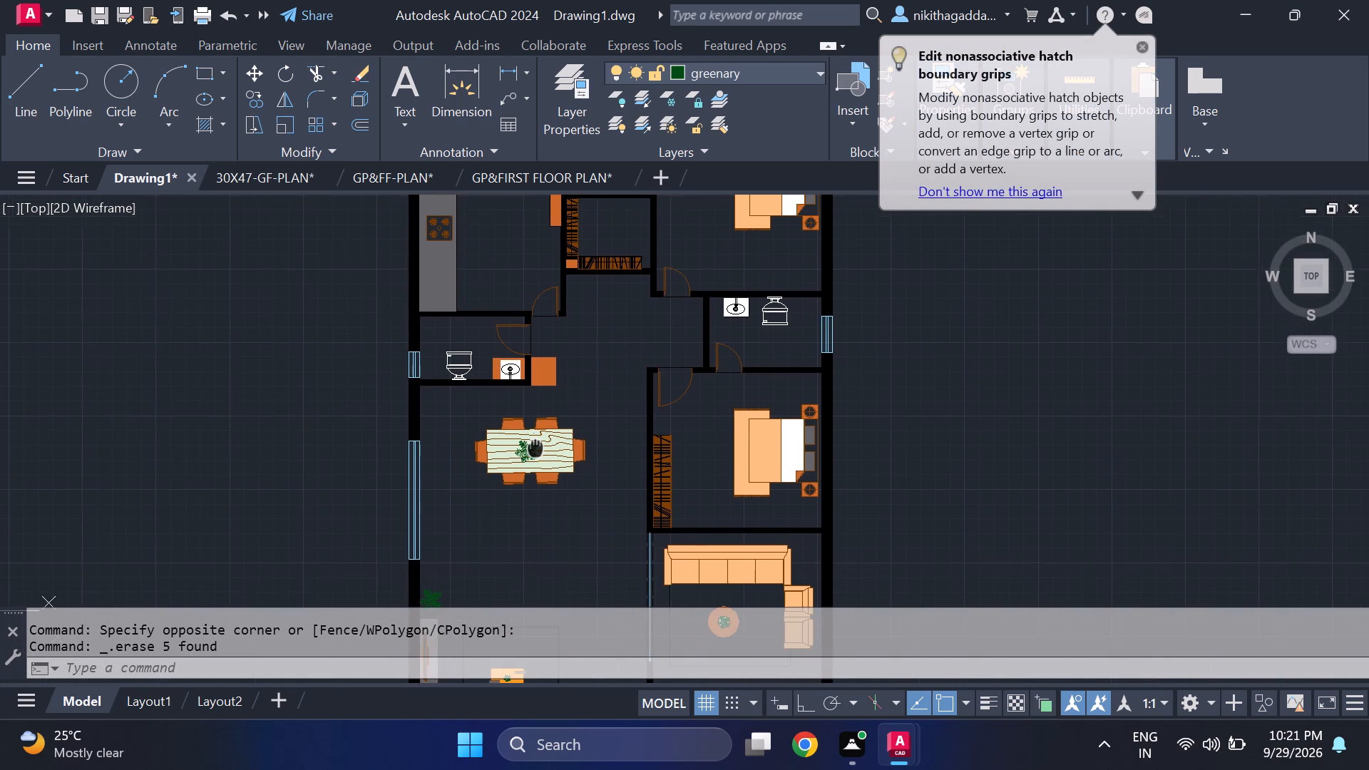
middle_drag(535, 446, 532, 451)
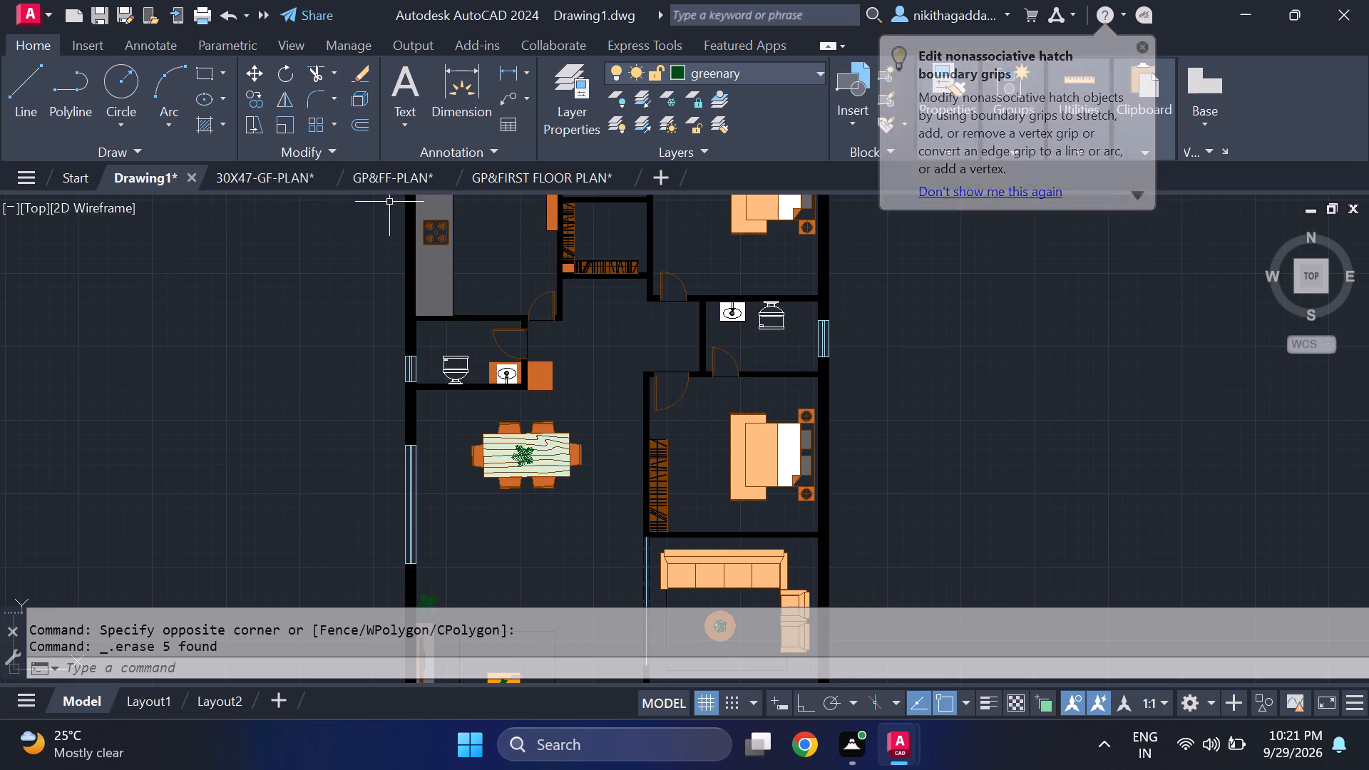
click(262, 185)
scroll(576, 468, down, 3)
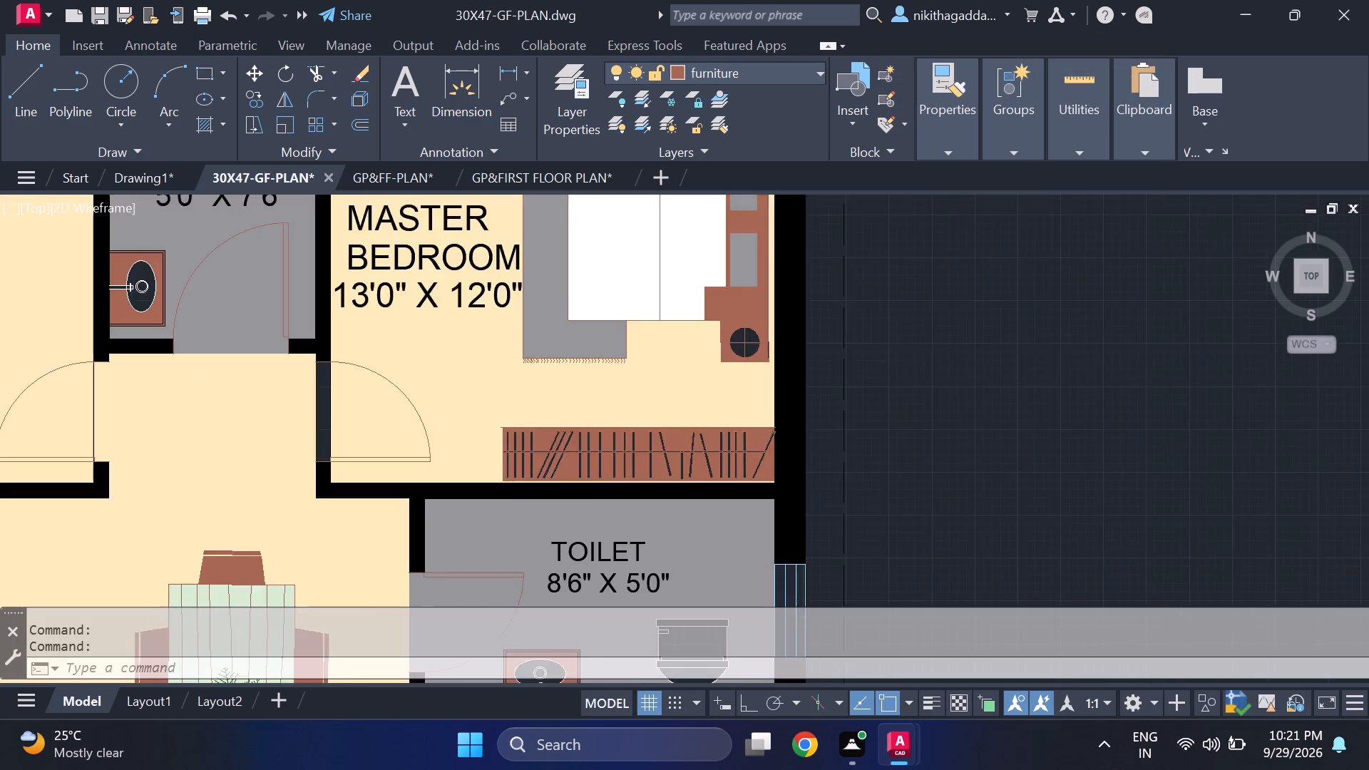
scroll(573, 479, down, 1)
scroll(599, 403, down, 4)
scroll(540, 515, up, 3)
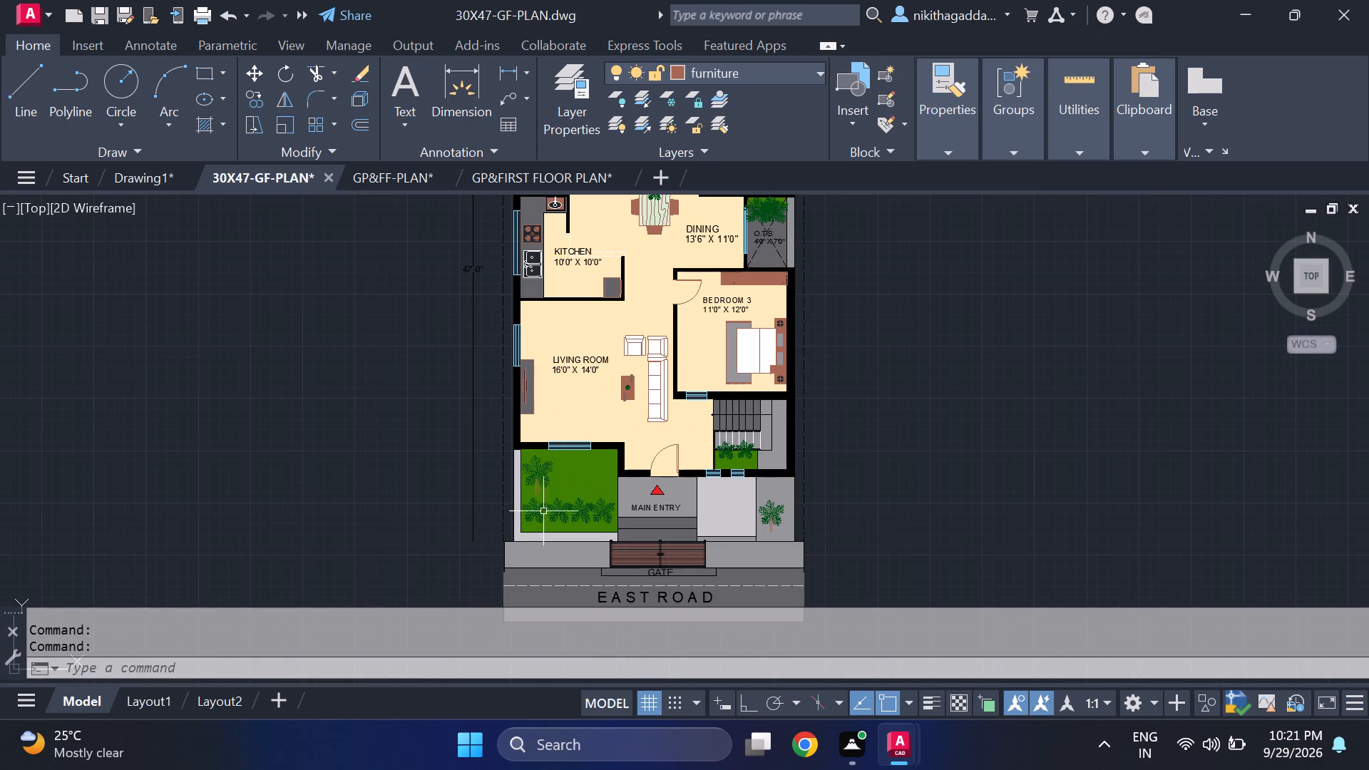
click(476, 175)
scroll(541, 423, down, 4)
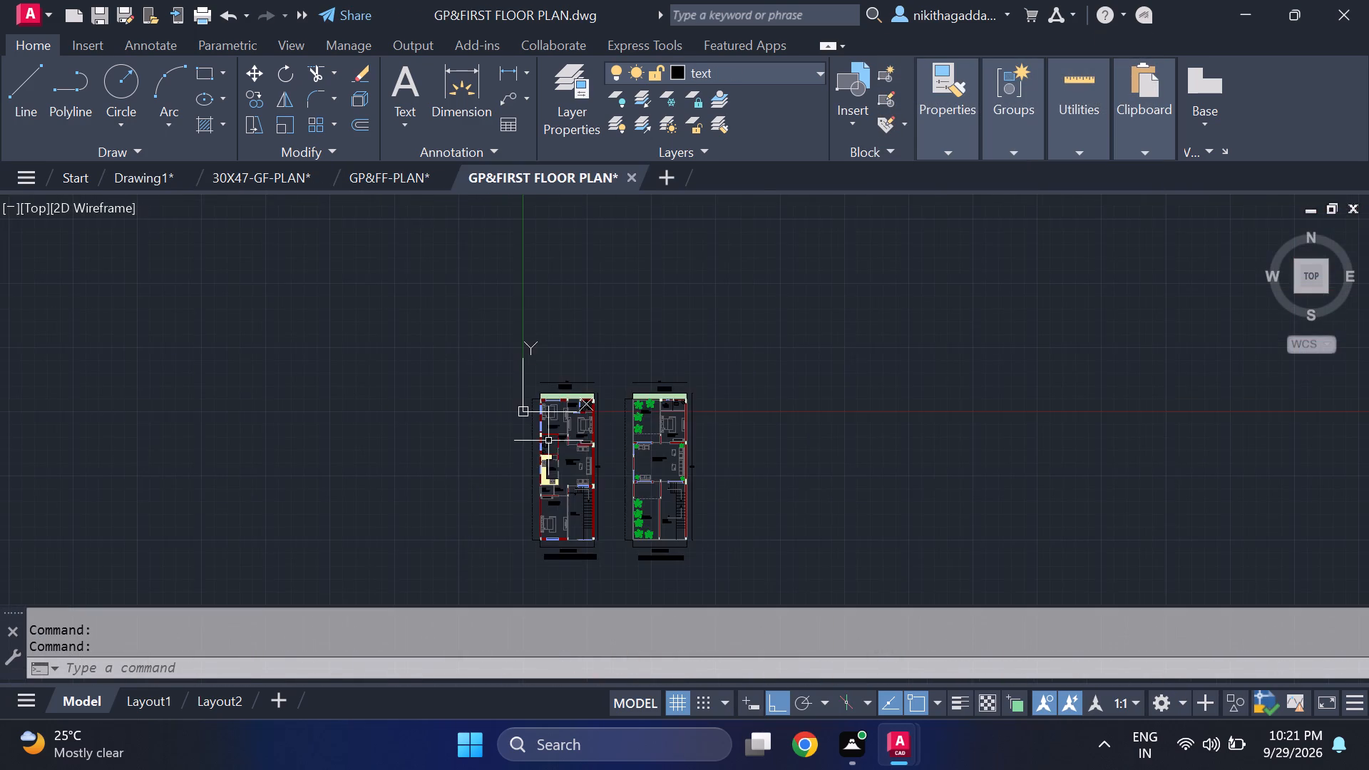
scroll(570, 497, up, 2)
click(380, 185)
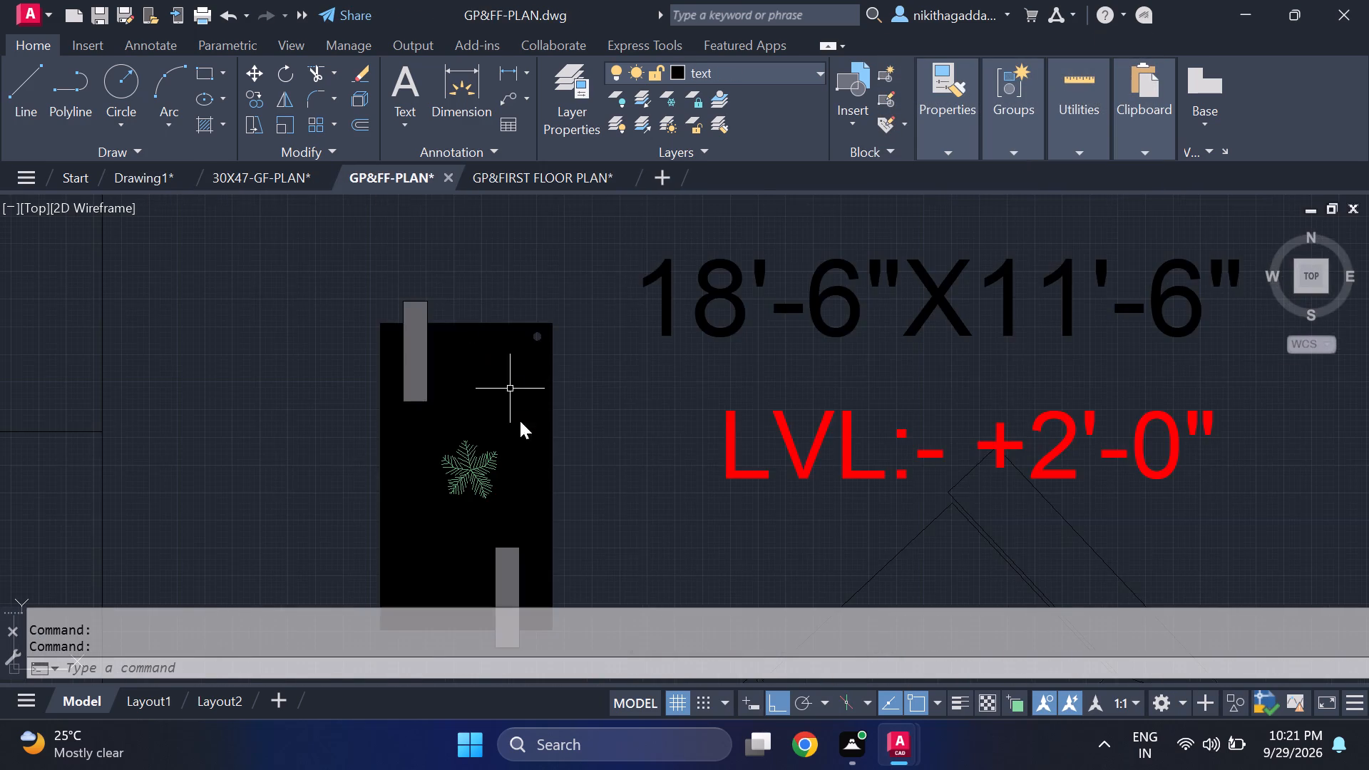
scroll(521, 431, down, 8)
scroll(571, 535, up, 3)
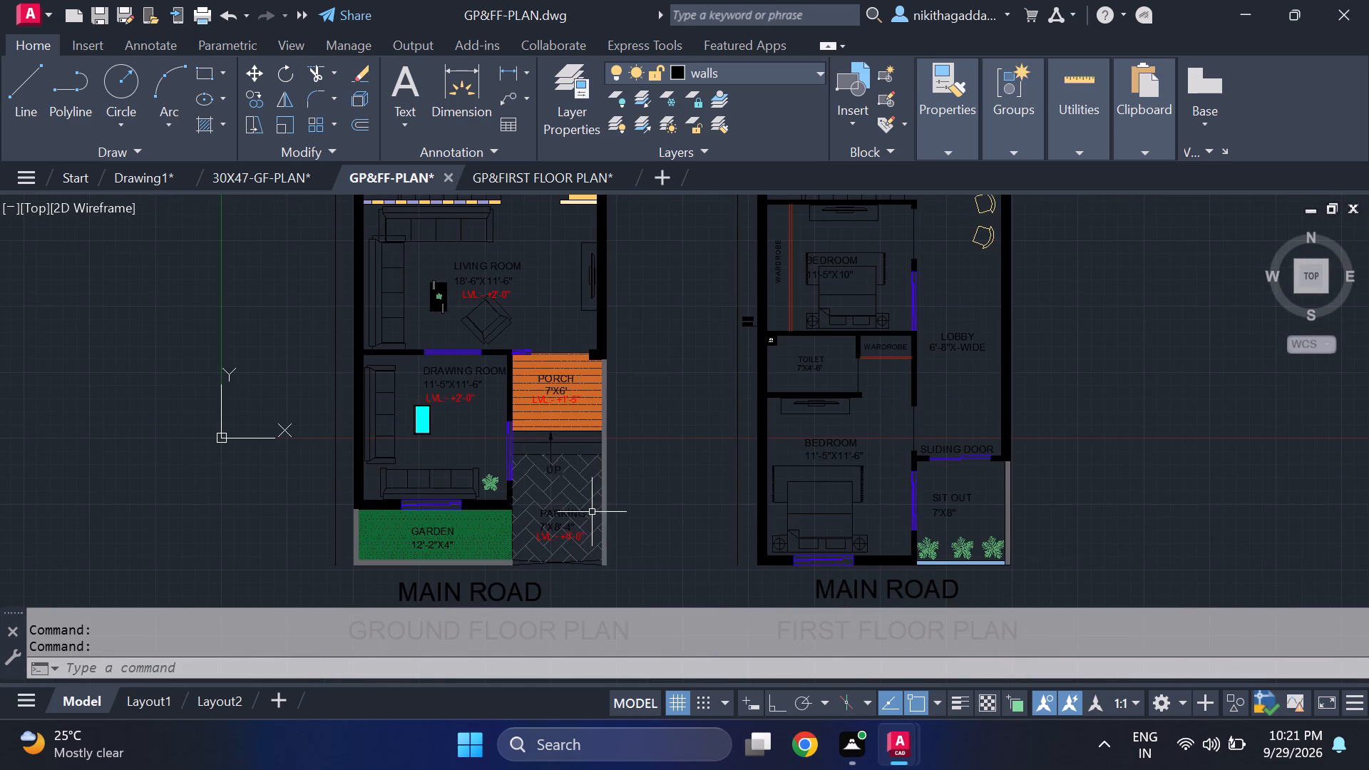
scroll(563, 499, down, 2)
scroll(536, 383, up, 2)
scroll(537, 384, down, 2)
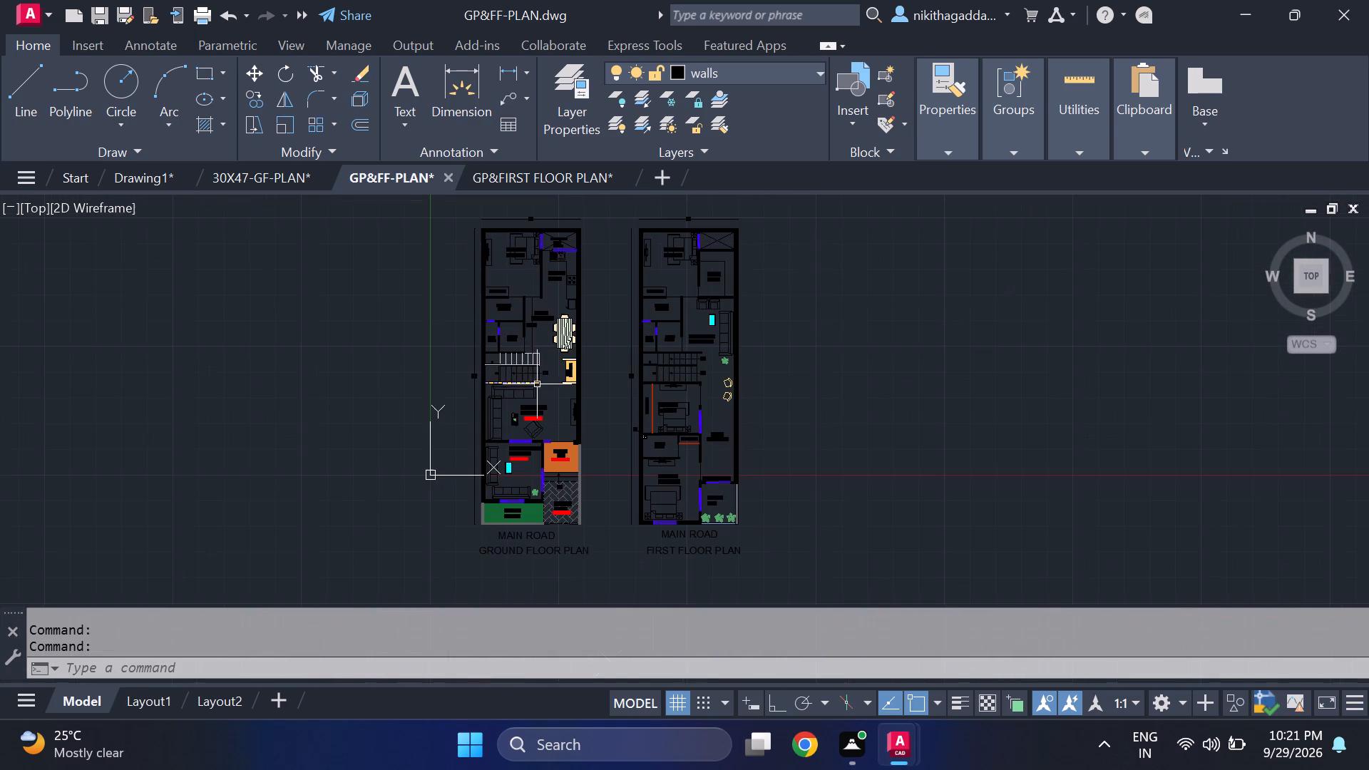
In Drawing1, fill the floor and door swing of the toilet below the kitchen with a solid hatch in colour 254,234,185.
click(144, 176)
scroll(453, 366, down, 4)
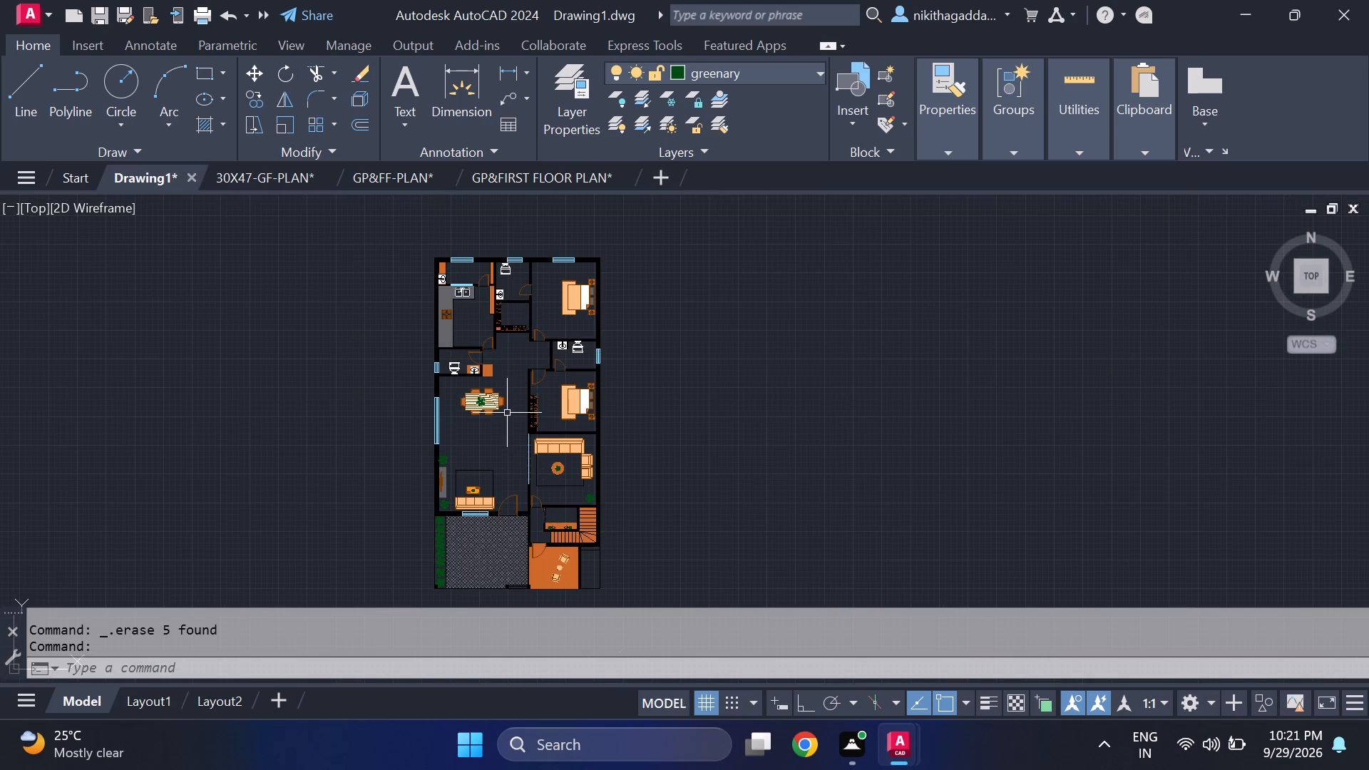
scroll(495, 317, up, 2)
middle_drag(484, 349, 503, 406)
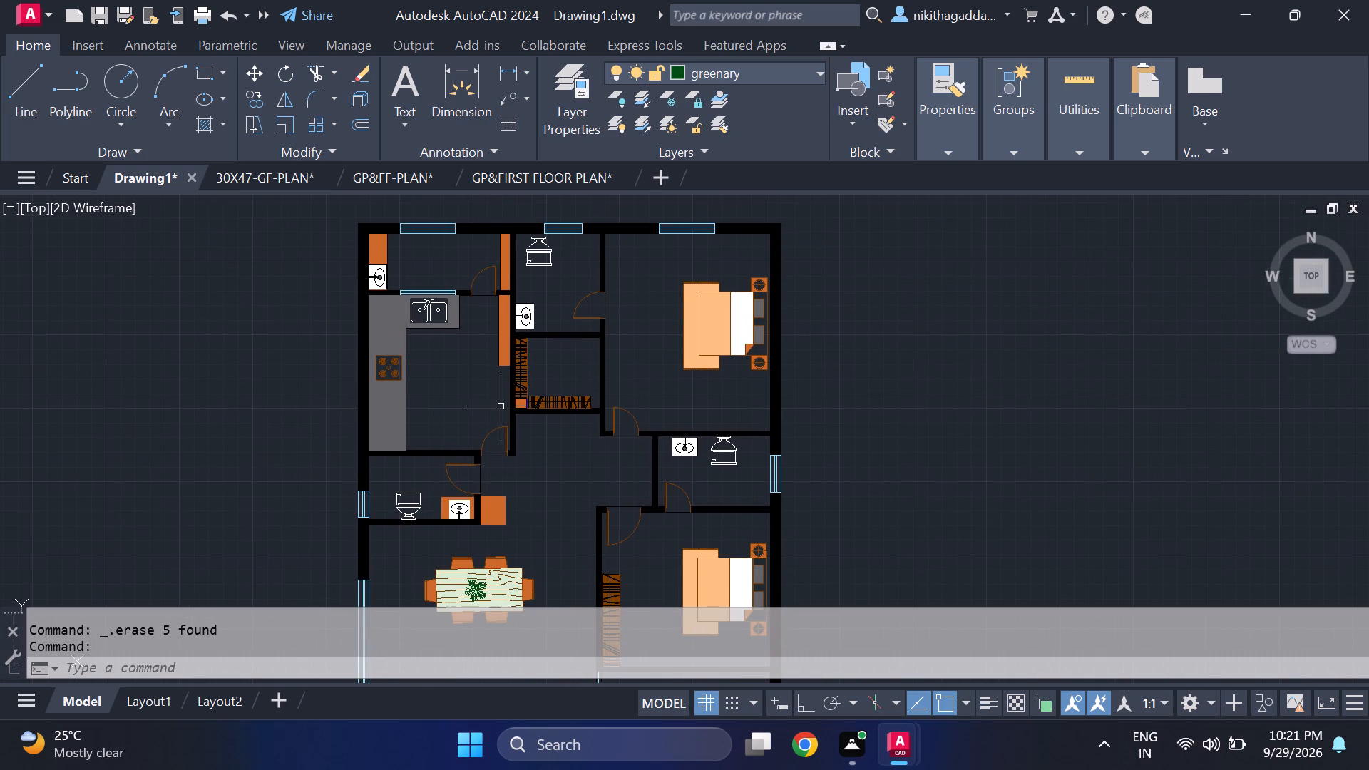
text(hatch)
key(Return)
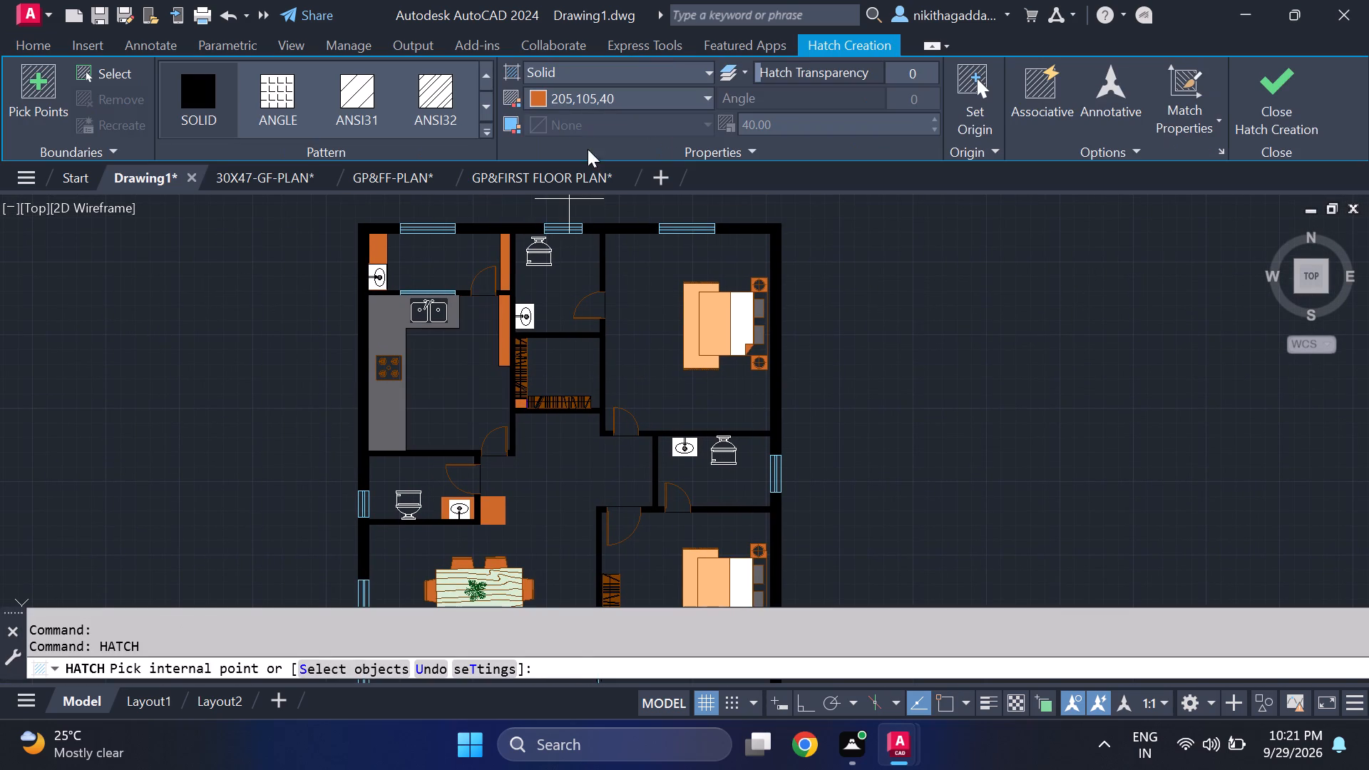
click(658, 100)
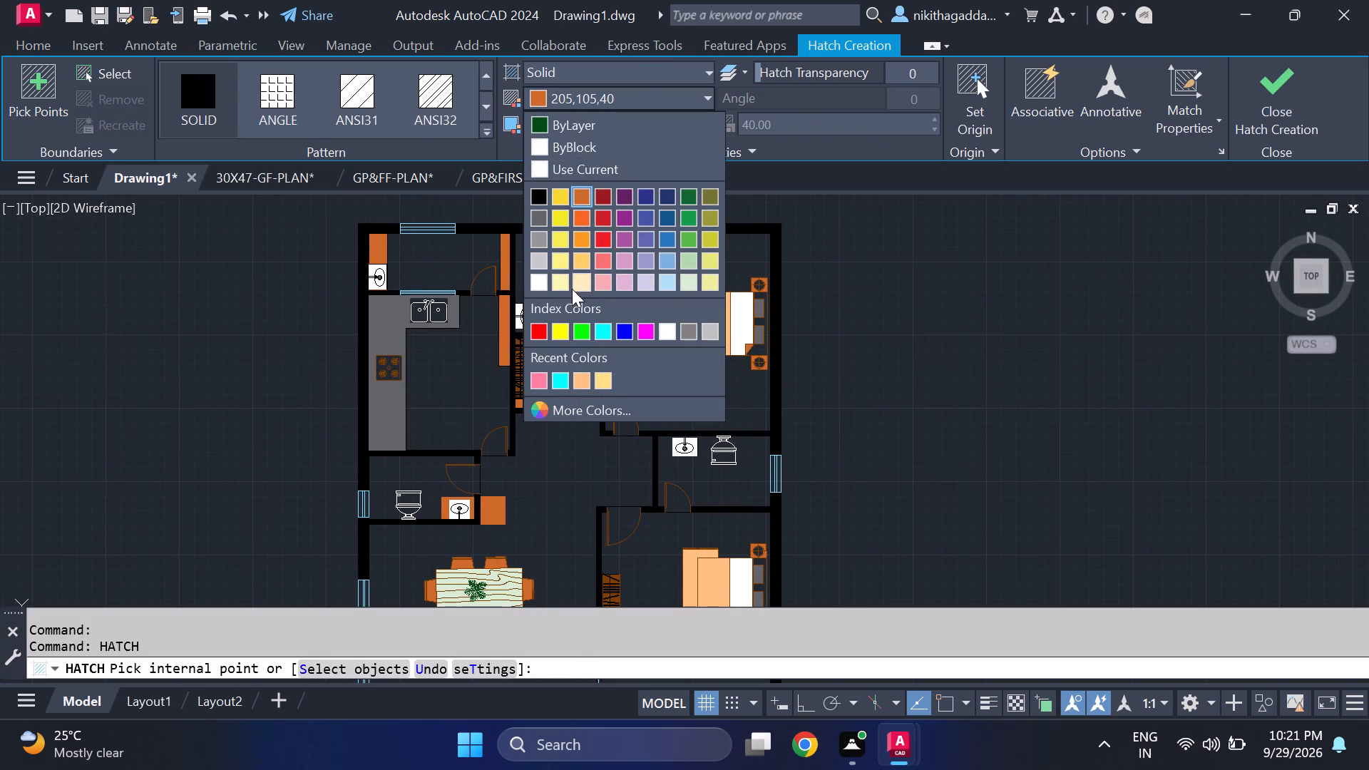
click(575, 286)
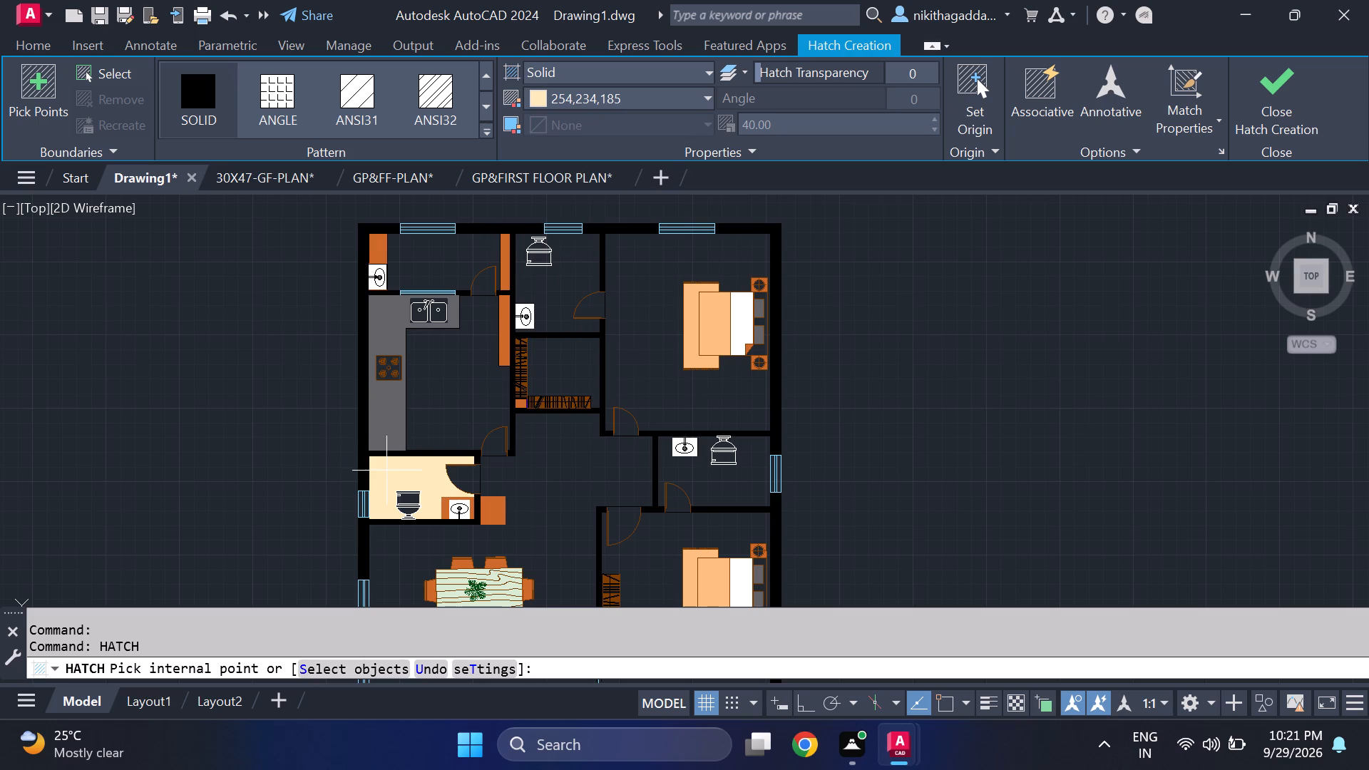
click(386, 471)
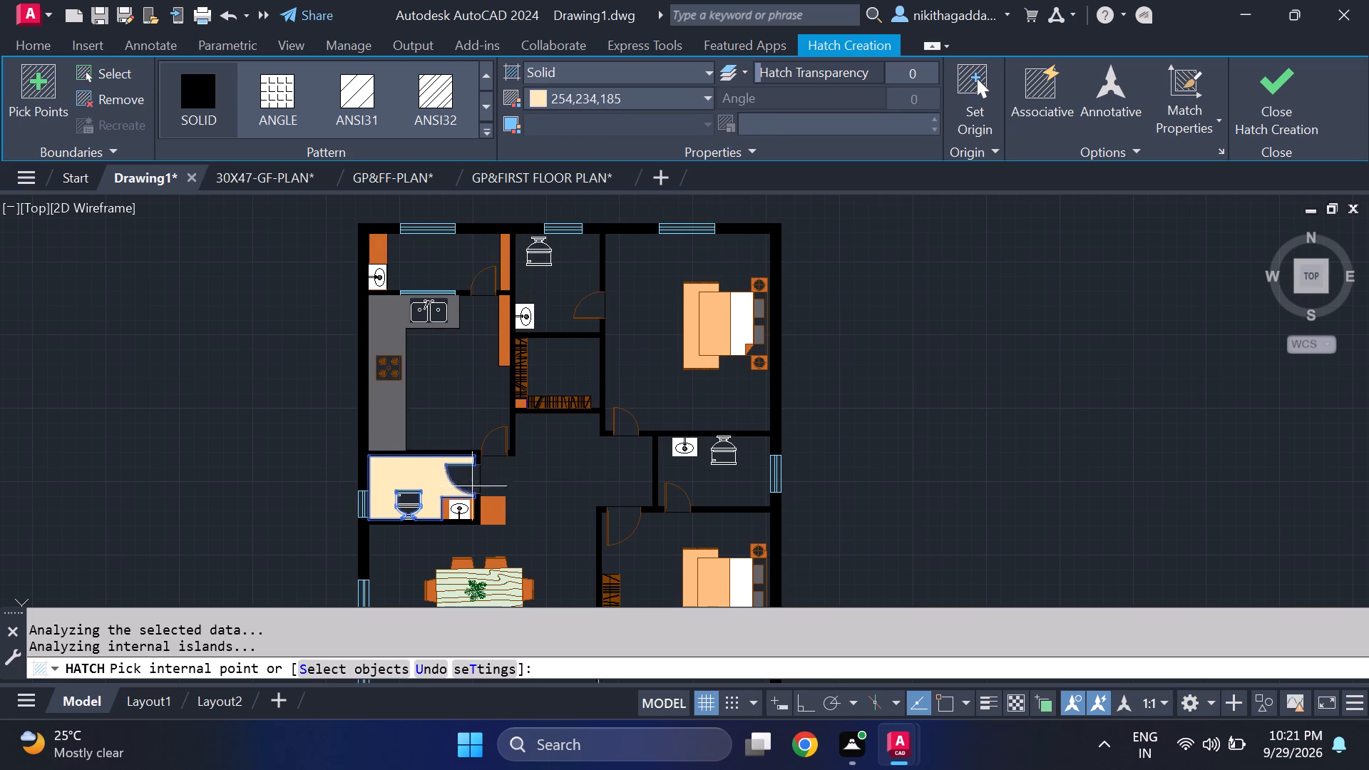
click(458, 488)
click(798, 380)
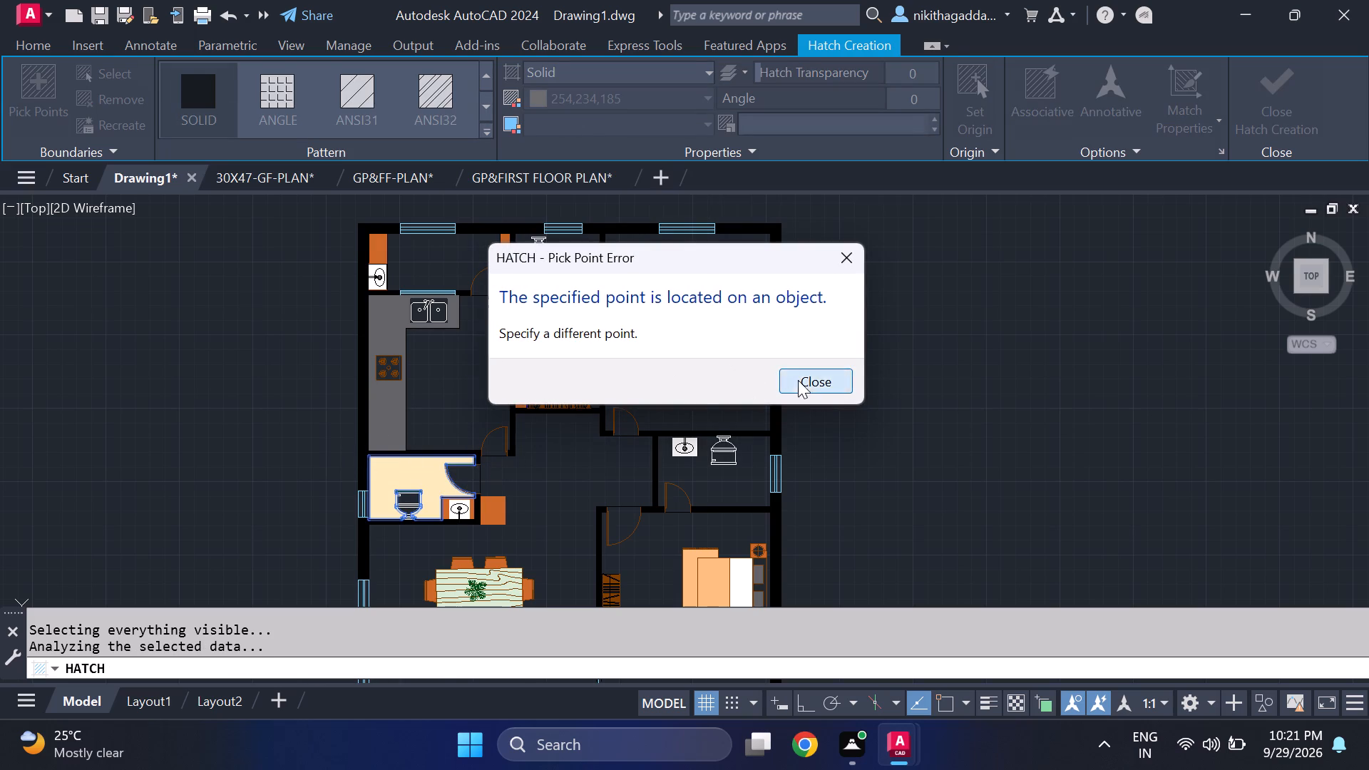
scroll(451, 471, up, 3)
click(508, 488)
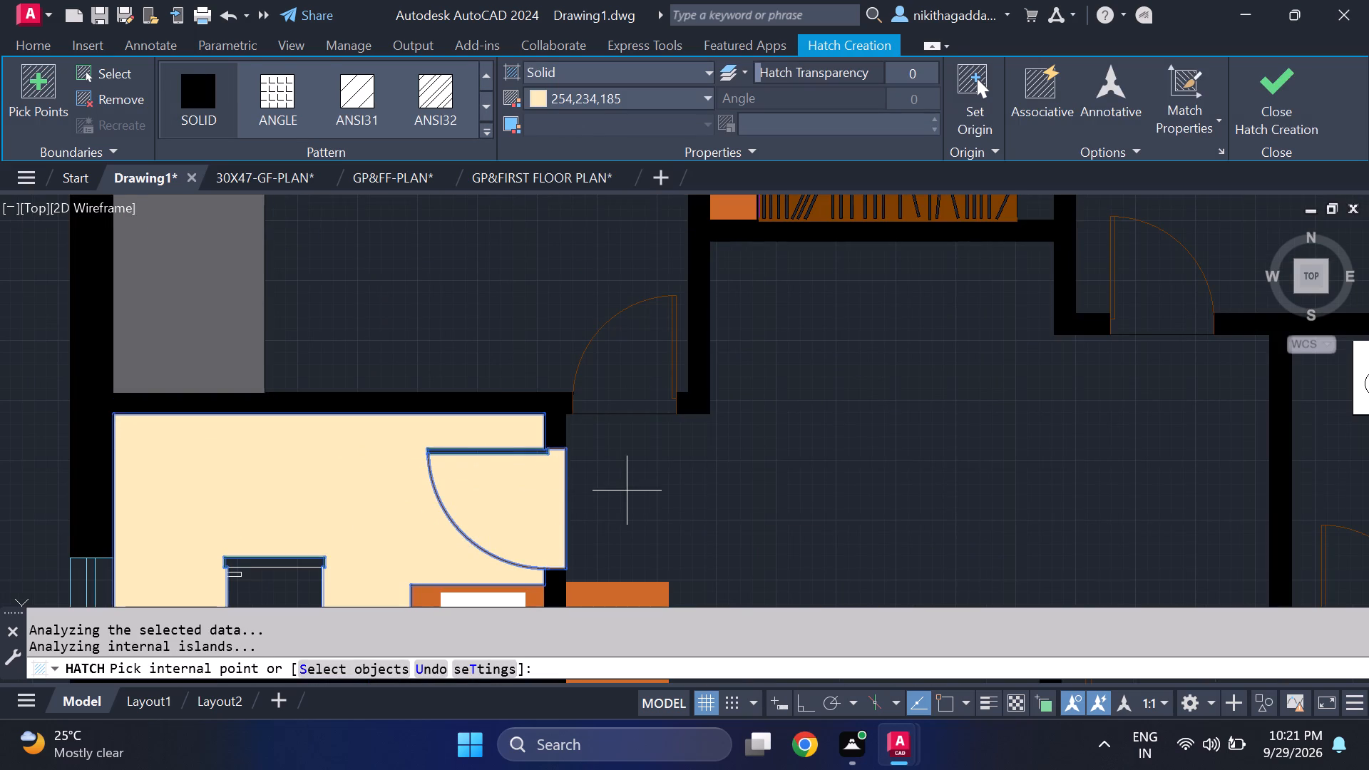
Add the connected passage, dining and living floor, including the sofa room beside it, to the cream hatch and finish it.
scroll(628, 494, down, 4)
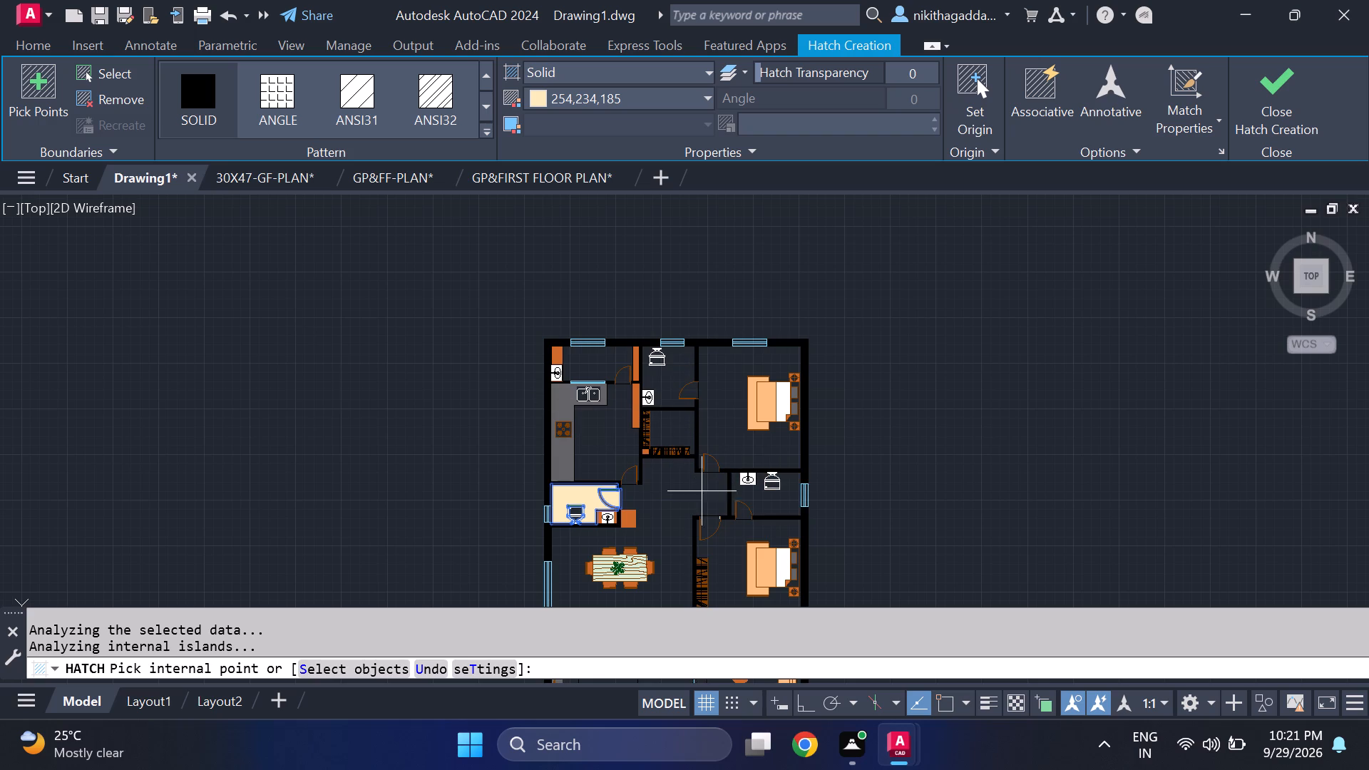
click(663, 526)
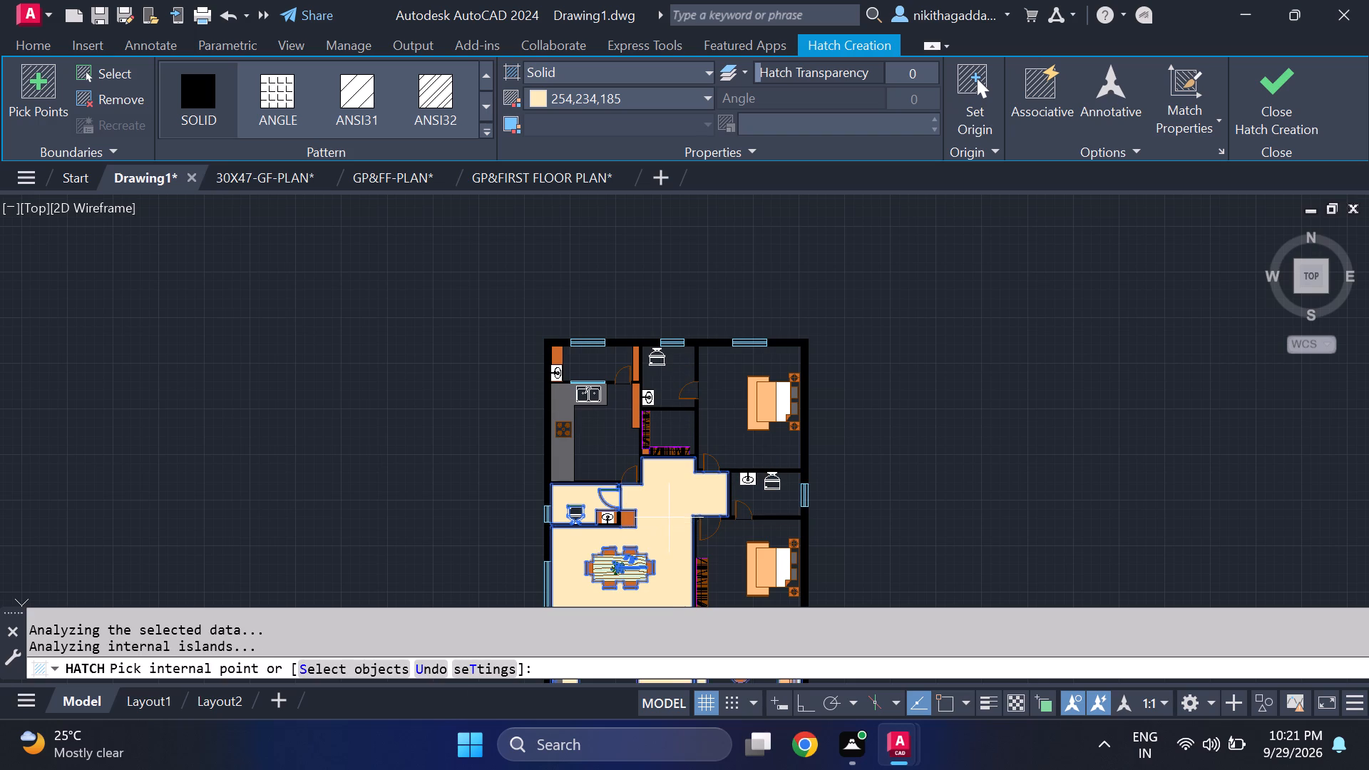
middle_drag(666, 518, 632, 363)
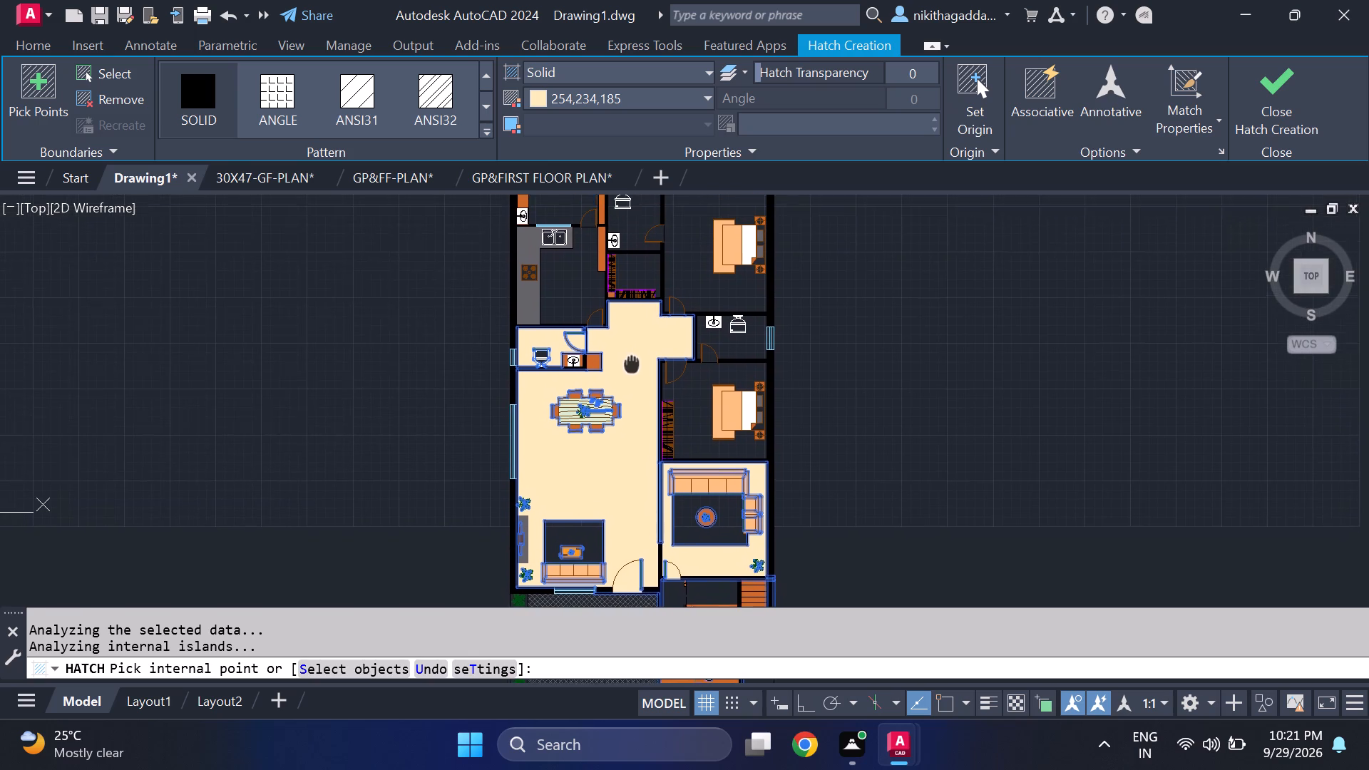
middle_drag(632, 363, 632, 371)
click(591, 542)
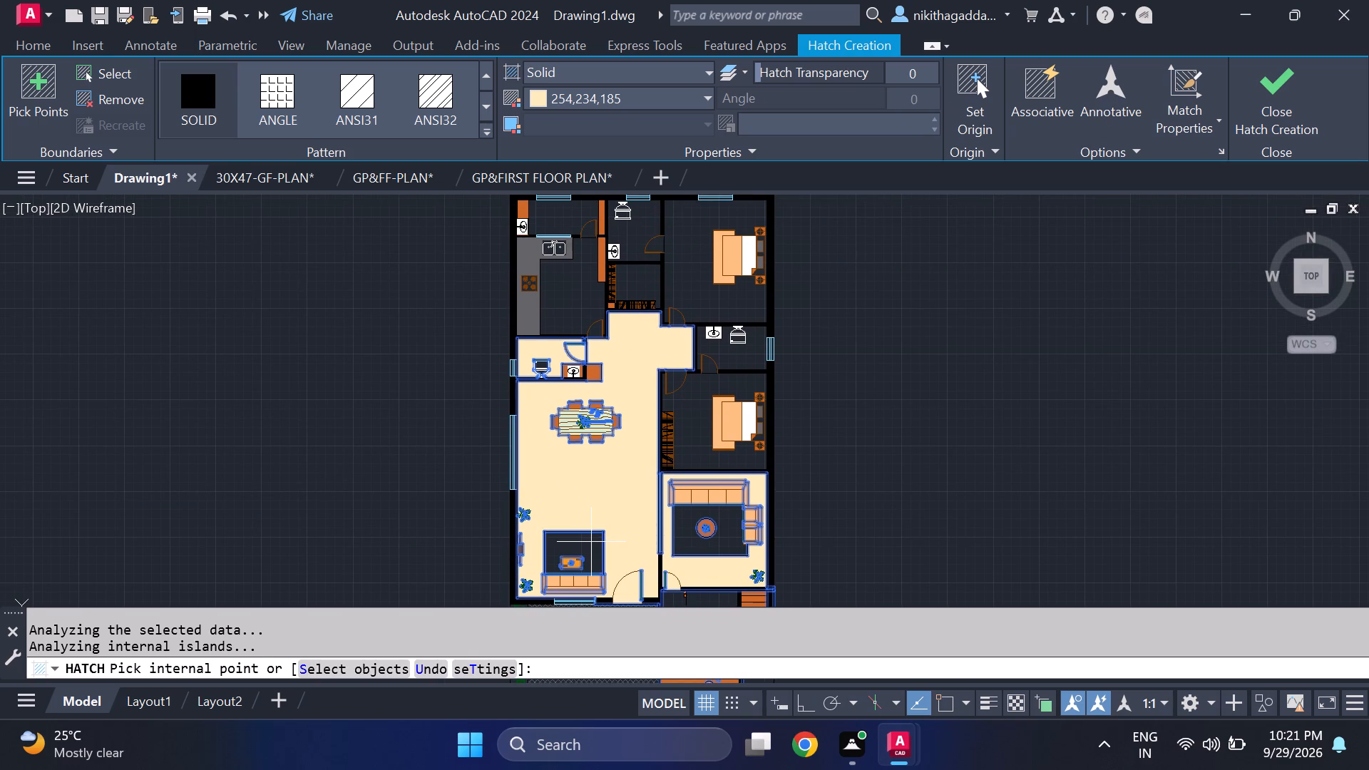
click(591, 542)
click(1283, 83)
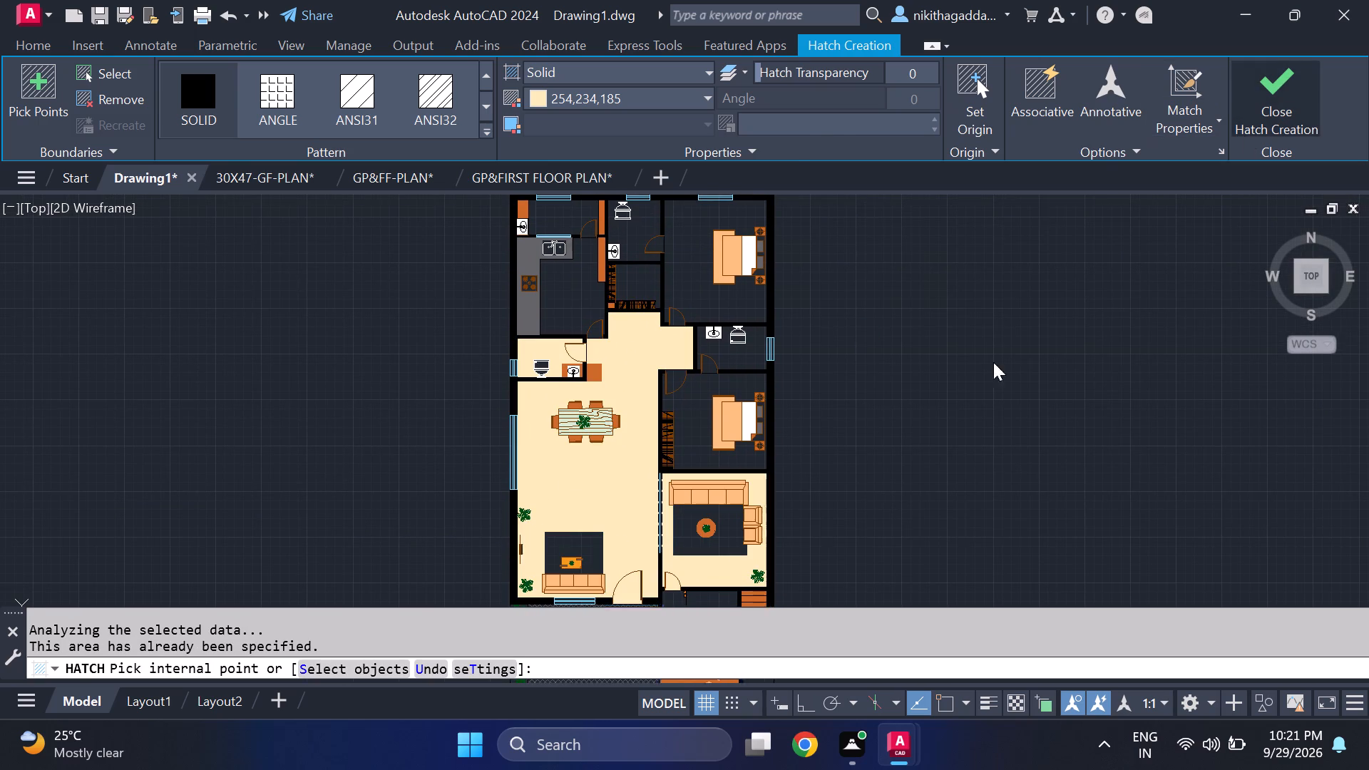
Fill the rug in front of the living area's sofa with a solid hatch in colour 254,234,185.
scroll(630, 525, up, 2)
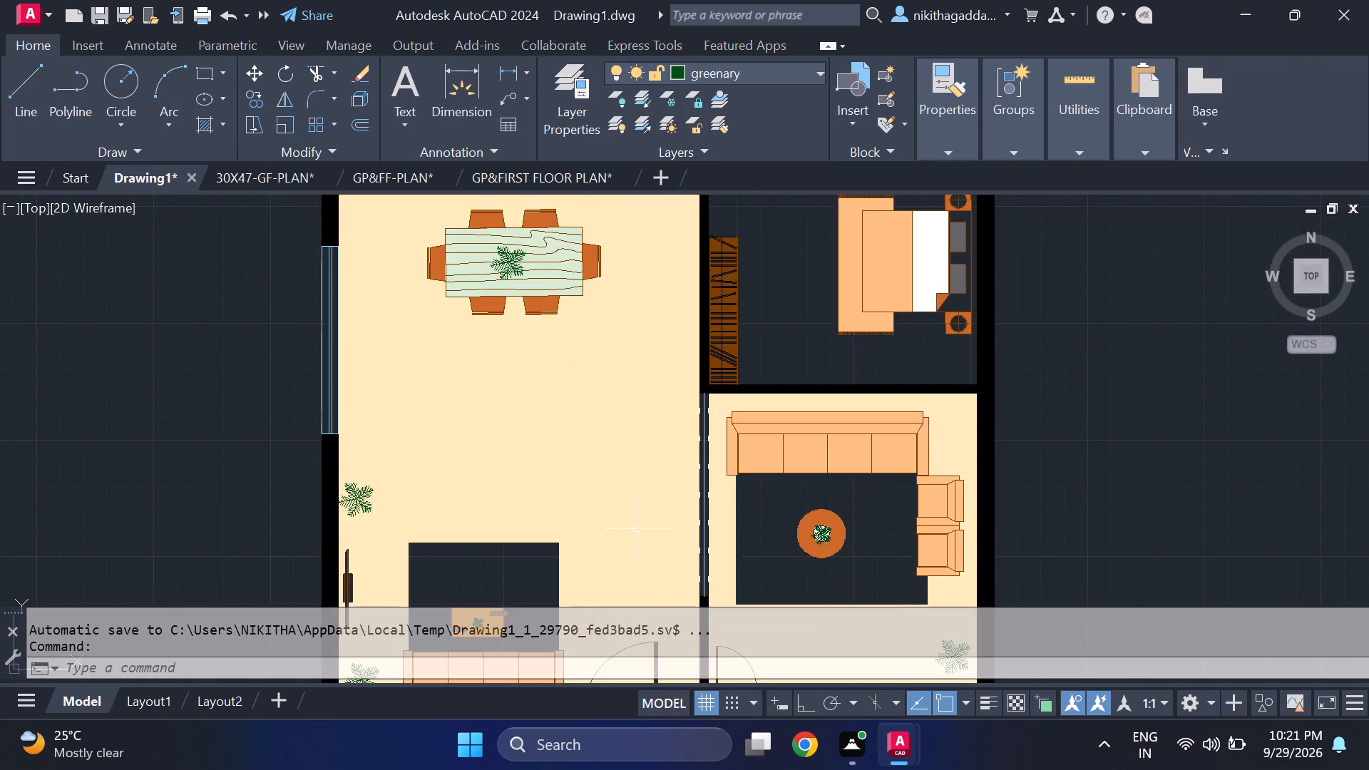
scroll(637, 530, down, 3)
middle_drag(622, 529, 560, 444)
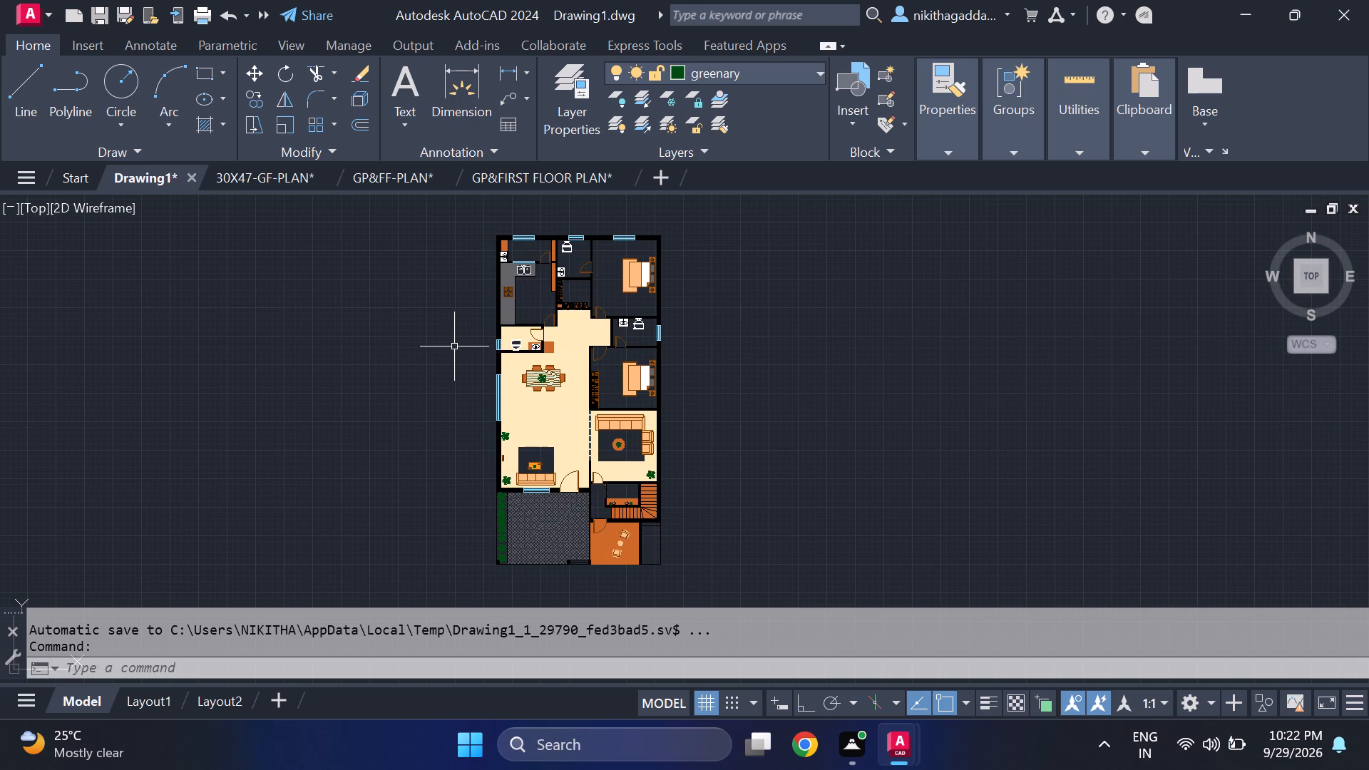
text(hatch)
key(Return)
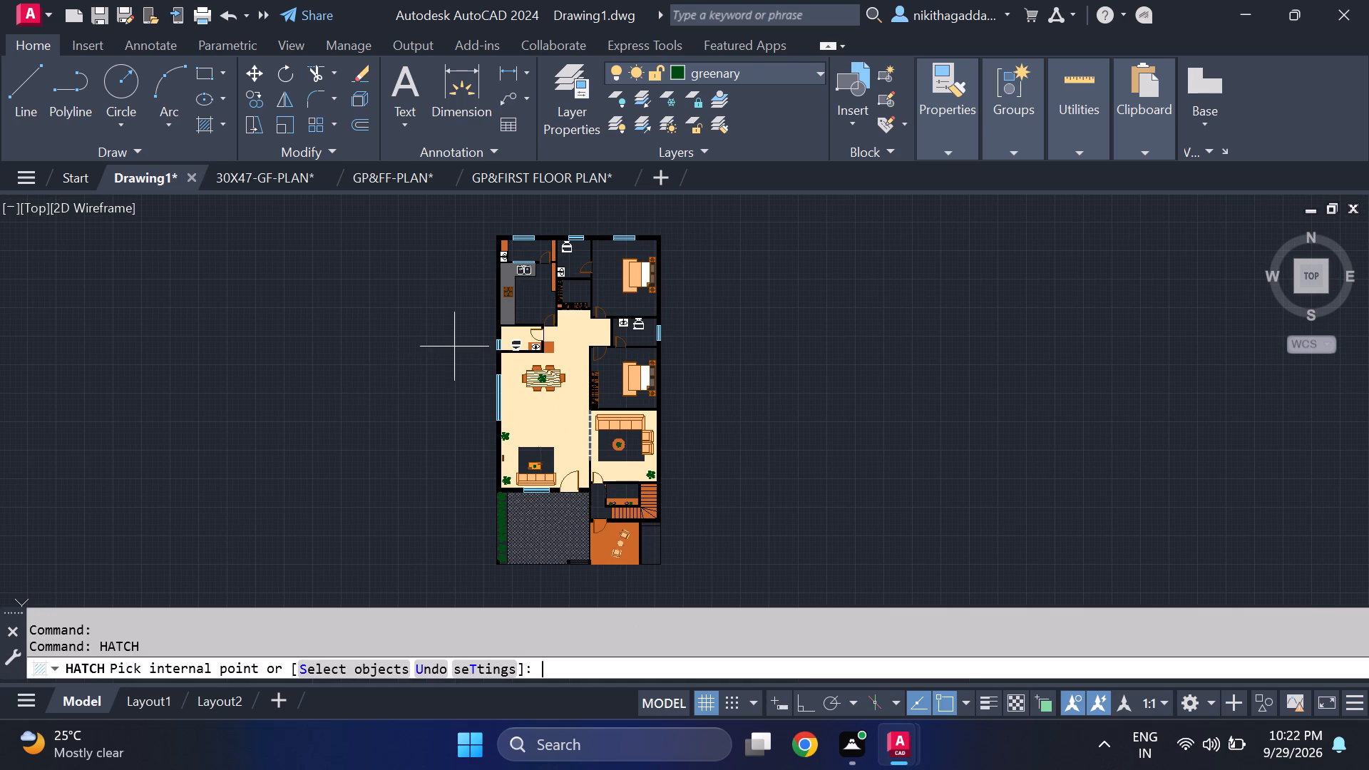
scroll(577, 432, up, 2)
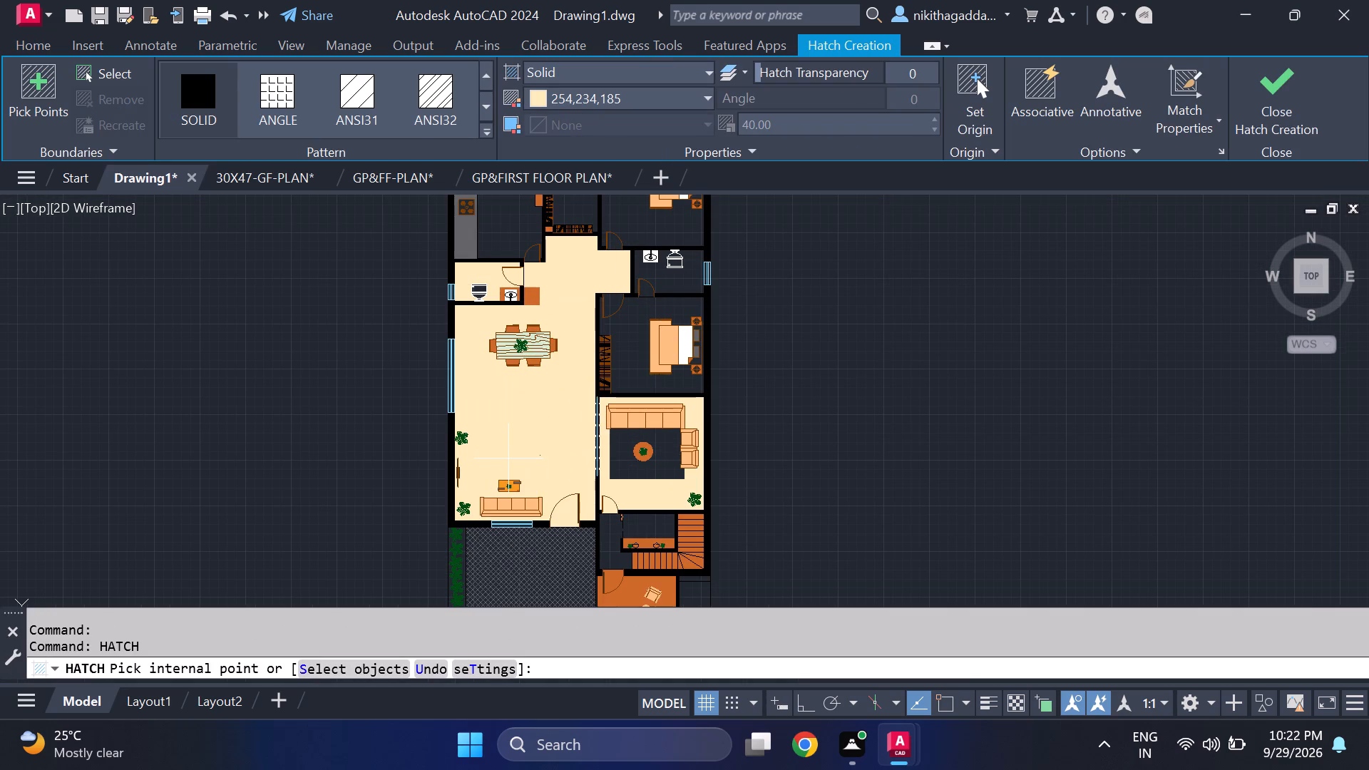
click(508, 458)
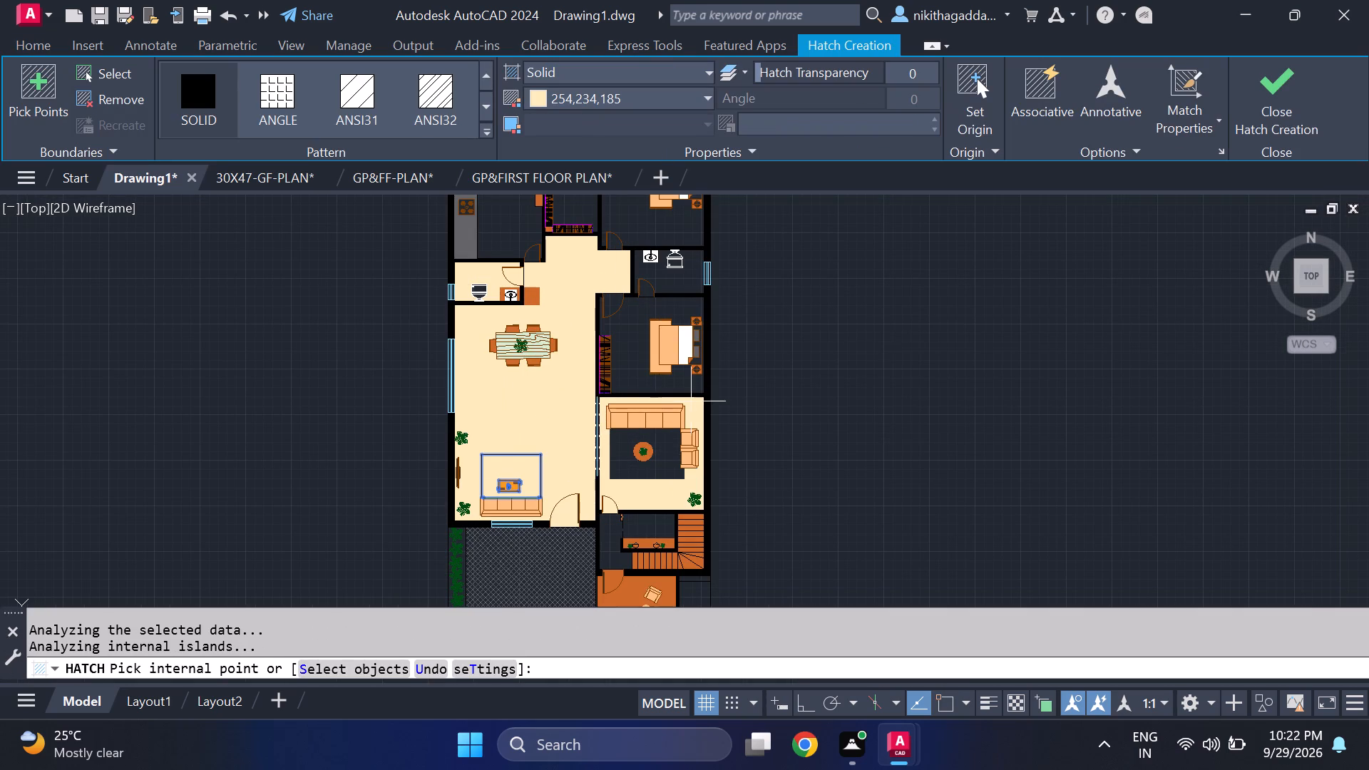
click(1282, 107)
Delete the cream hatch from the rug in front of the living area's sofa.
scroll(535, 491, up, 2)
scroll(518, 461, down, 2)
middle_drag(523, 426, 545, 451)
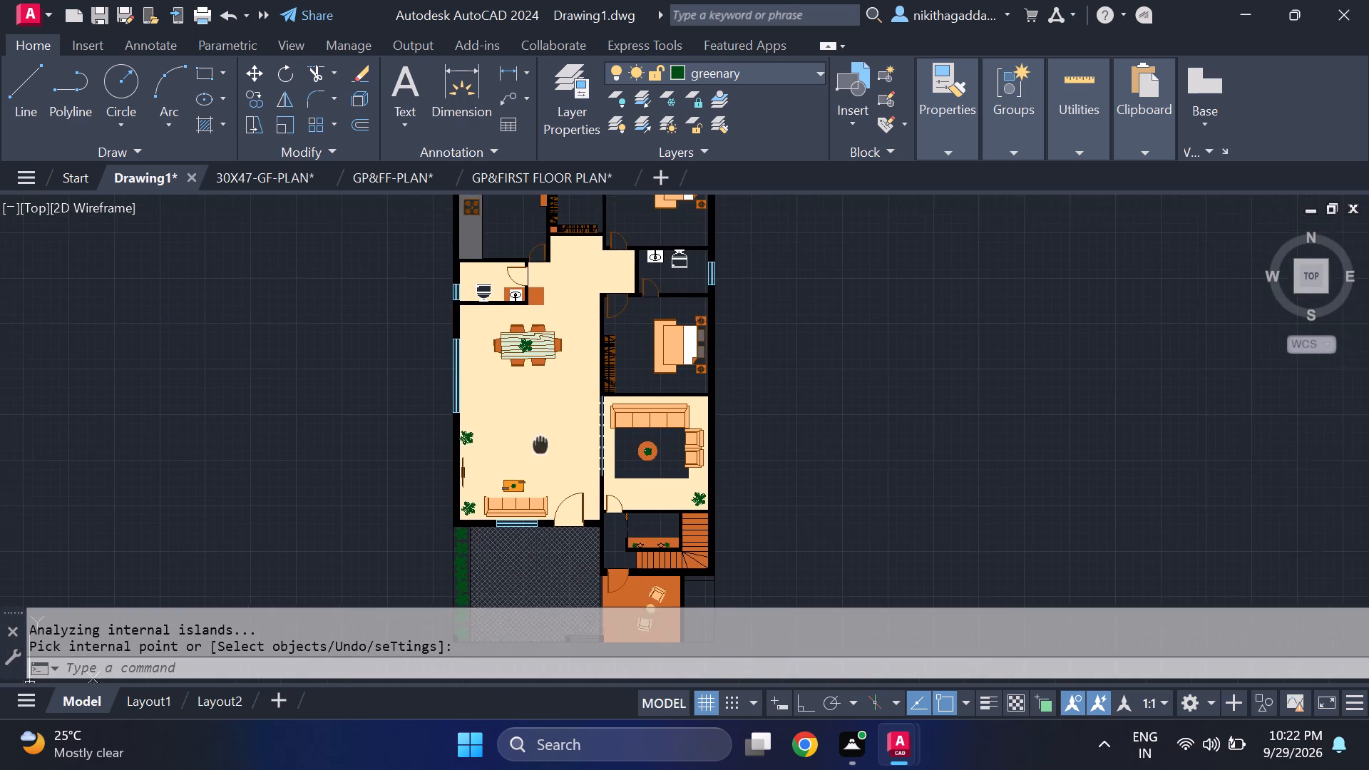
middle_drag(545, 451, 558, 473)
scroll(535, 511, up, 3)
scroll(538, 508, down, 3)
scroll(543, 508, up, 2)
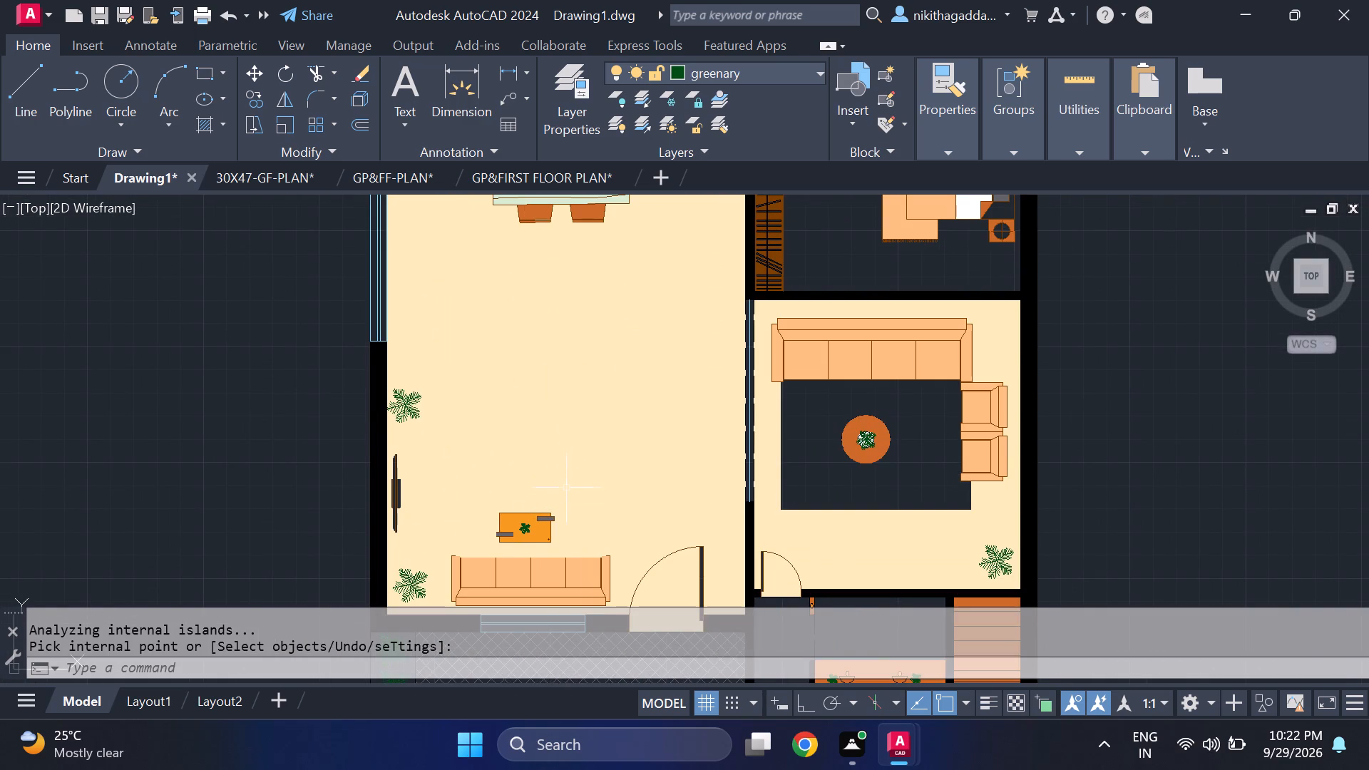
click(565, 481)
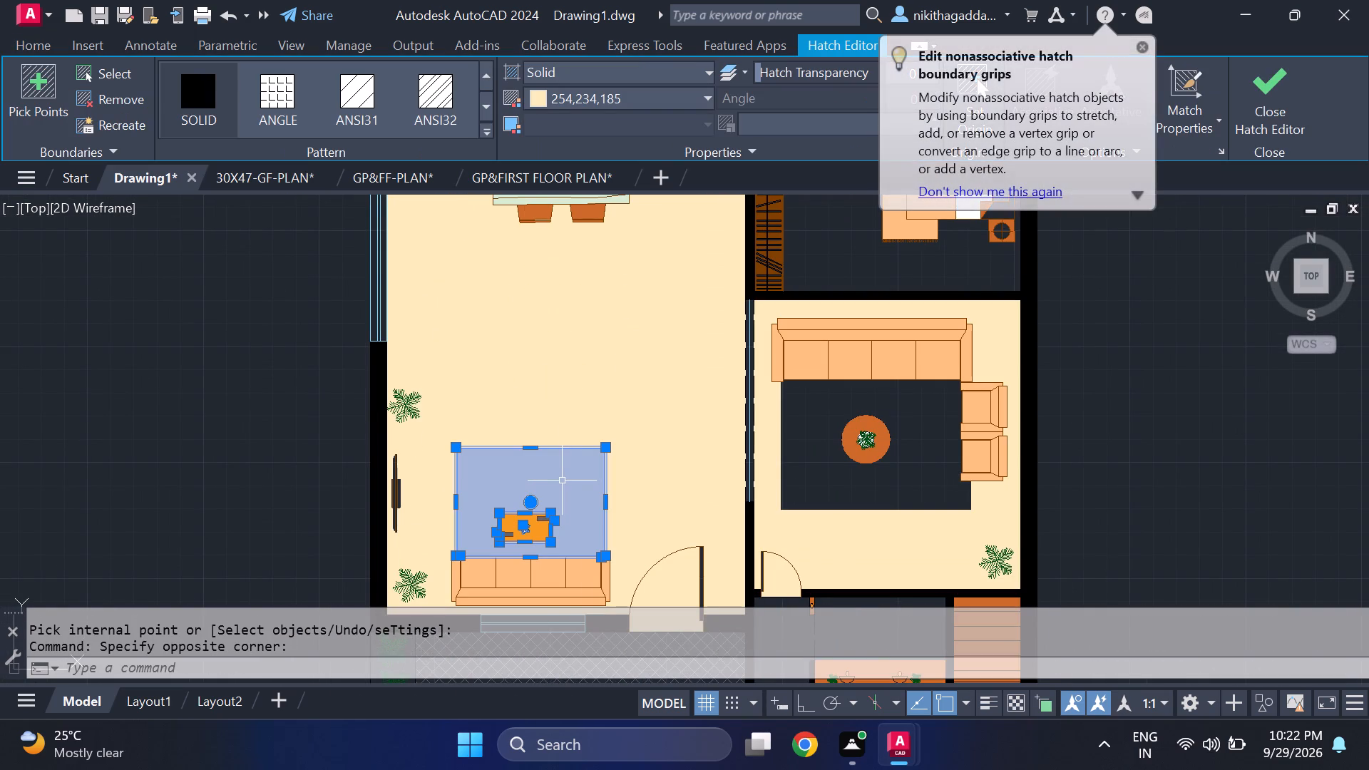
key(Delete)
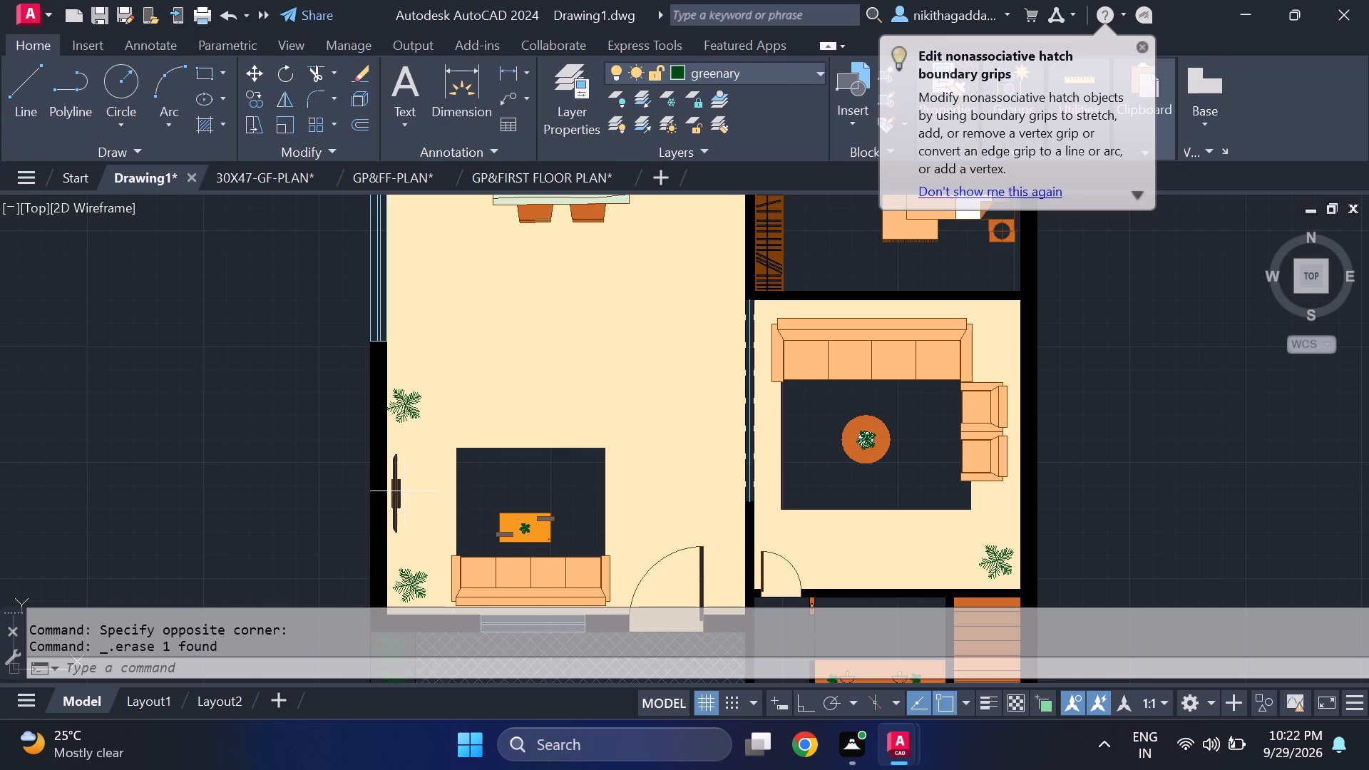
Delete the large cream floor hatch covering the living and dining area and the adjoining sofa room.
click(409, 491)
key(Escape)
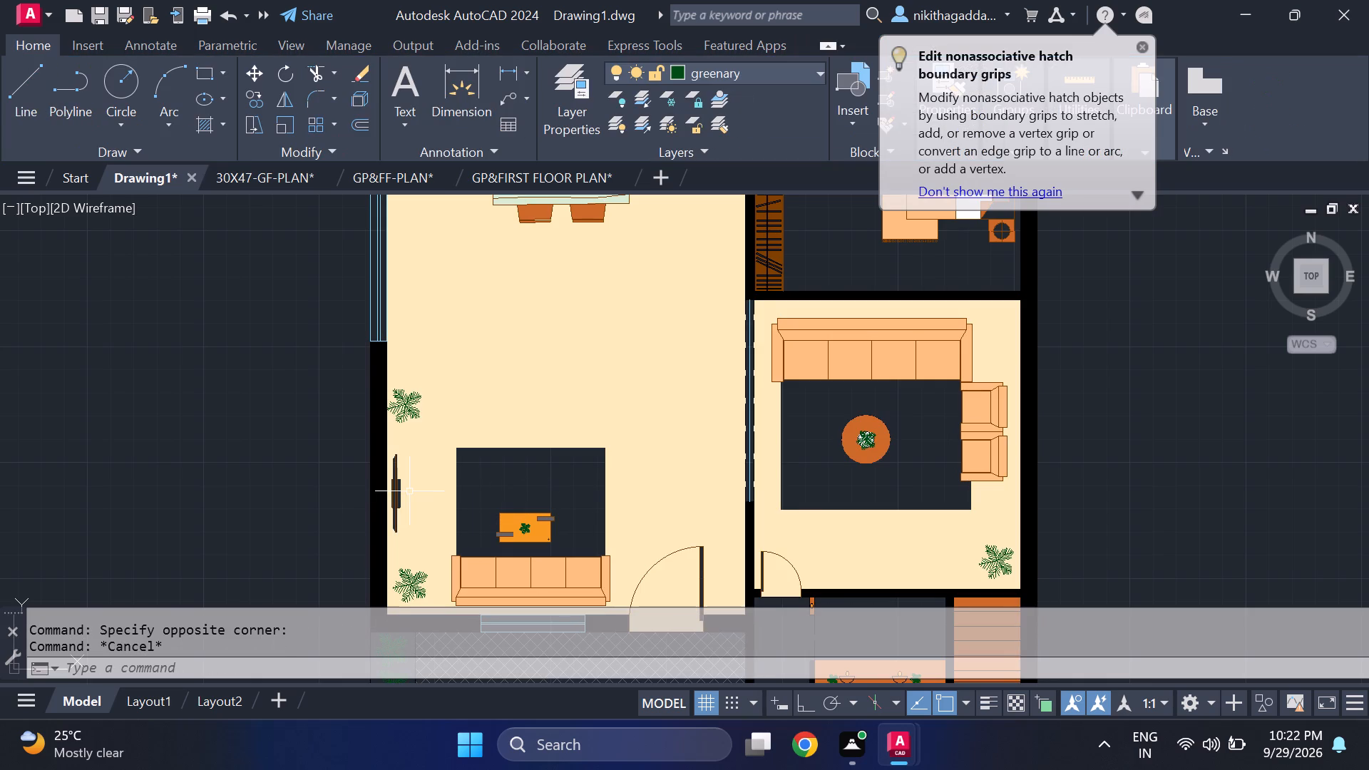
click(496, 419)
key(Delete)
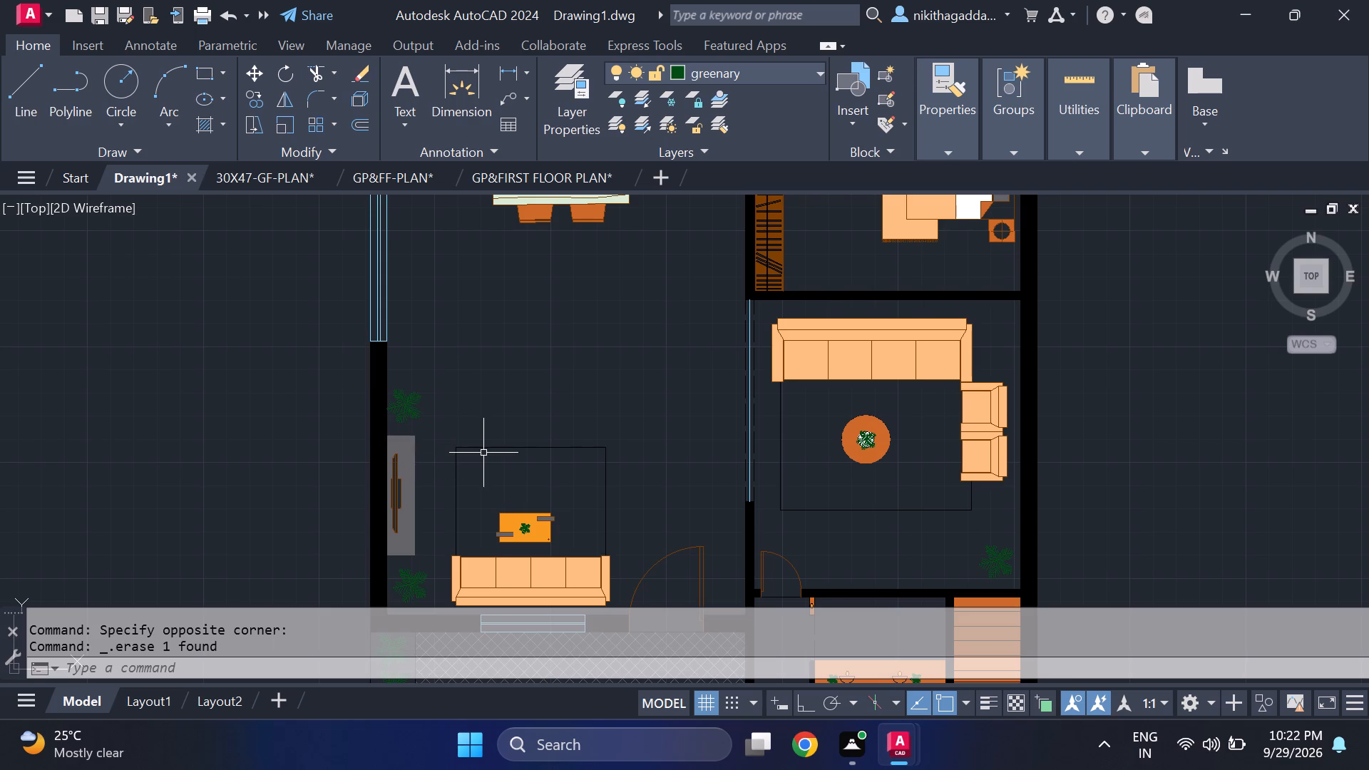
Fill the rug in front of the living area's sofa with a solid hatch in colour 254,234,185.
text(hatch)
key(Return)
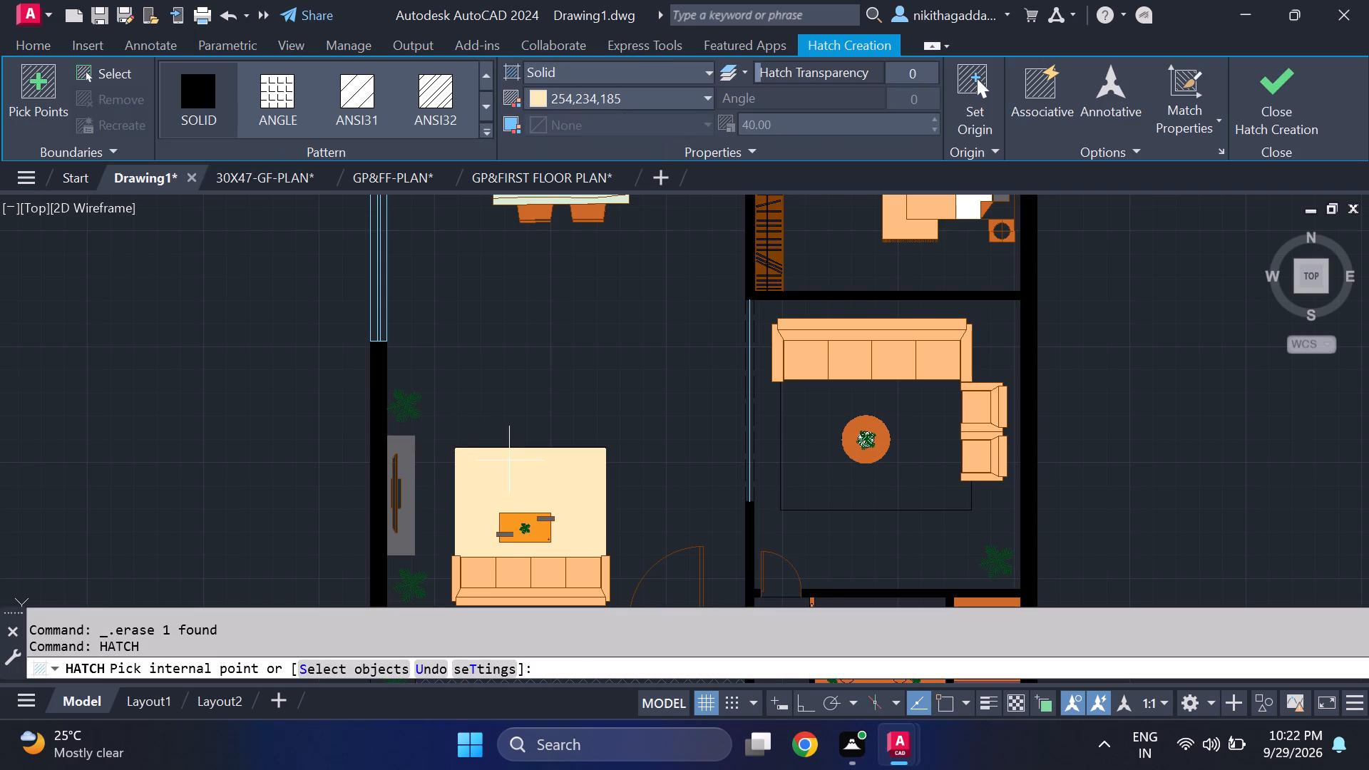
click(511, 465)
click(1270, 93)
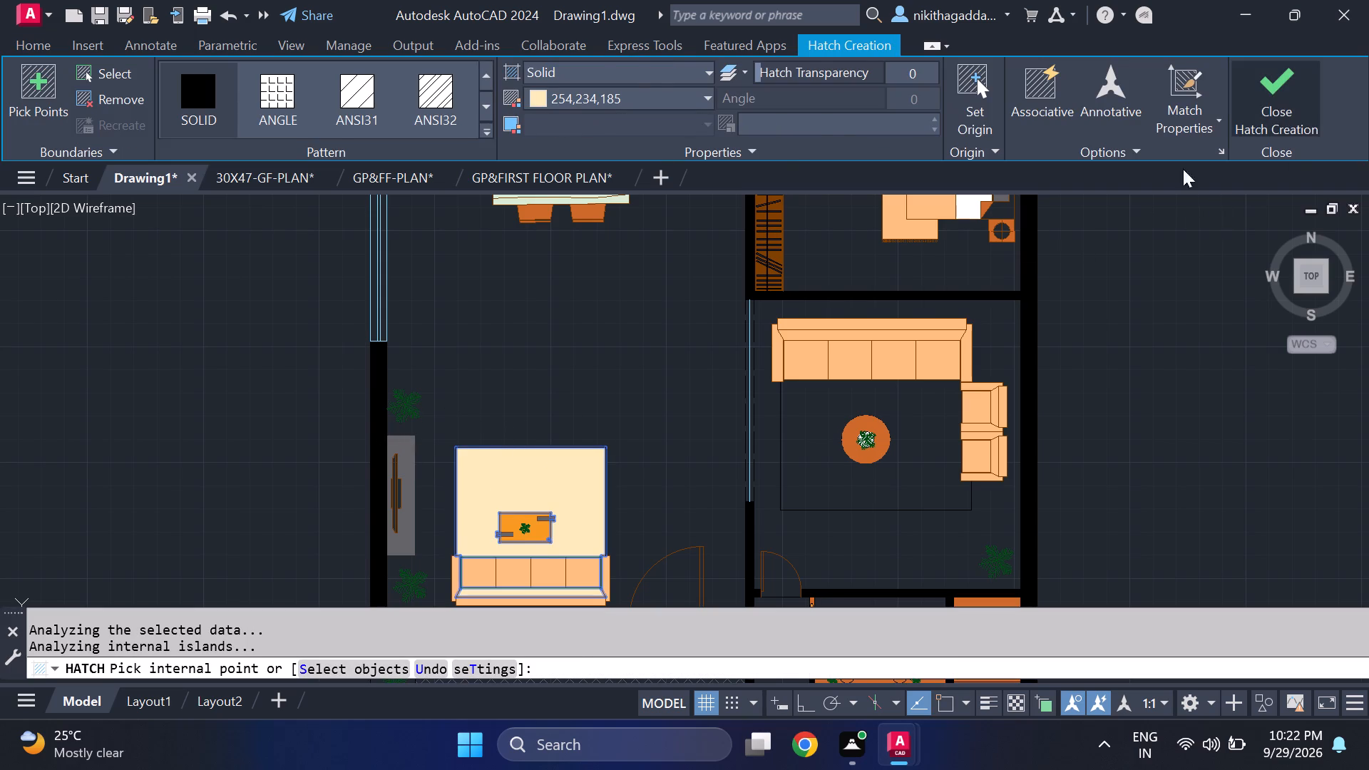
Fill the floors of the toilet near the dining table and the kitchen, including their door swings, with the solid 254,234,185 hatch.
scroll(609, 416, down, 3)
middle_drag(617, 405, 637, 454)
scroll(629, 446, up, 2)
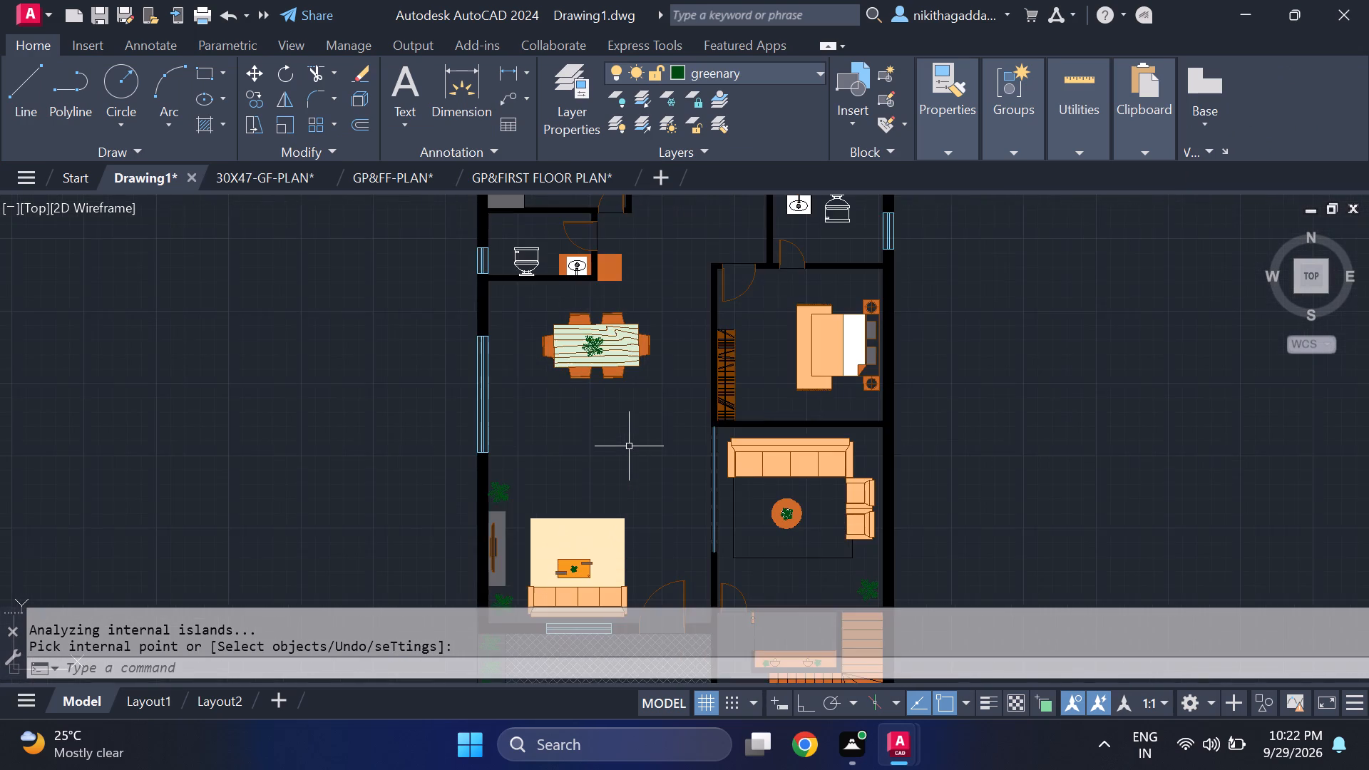
scroll(629, 446, down, 2)
middle_drag(625, 431, 638, 496)
scroll(618, 449, up, 2)
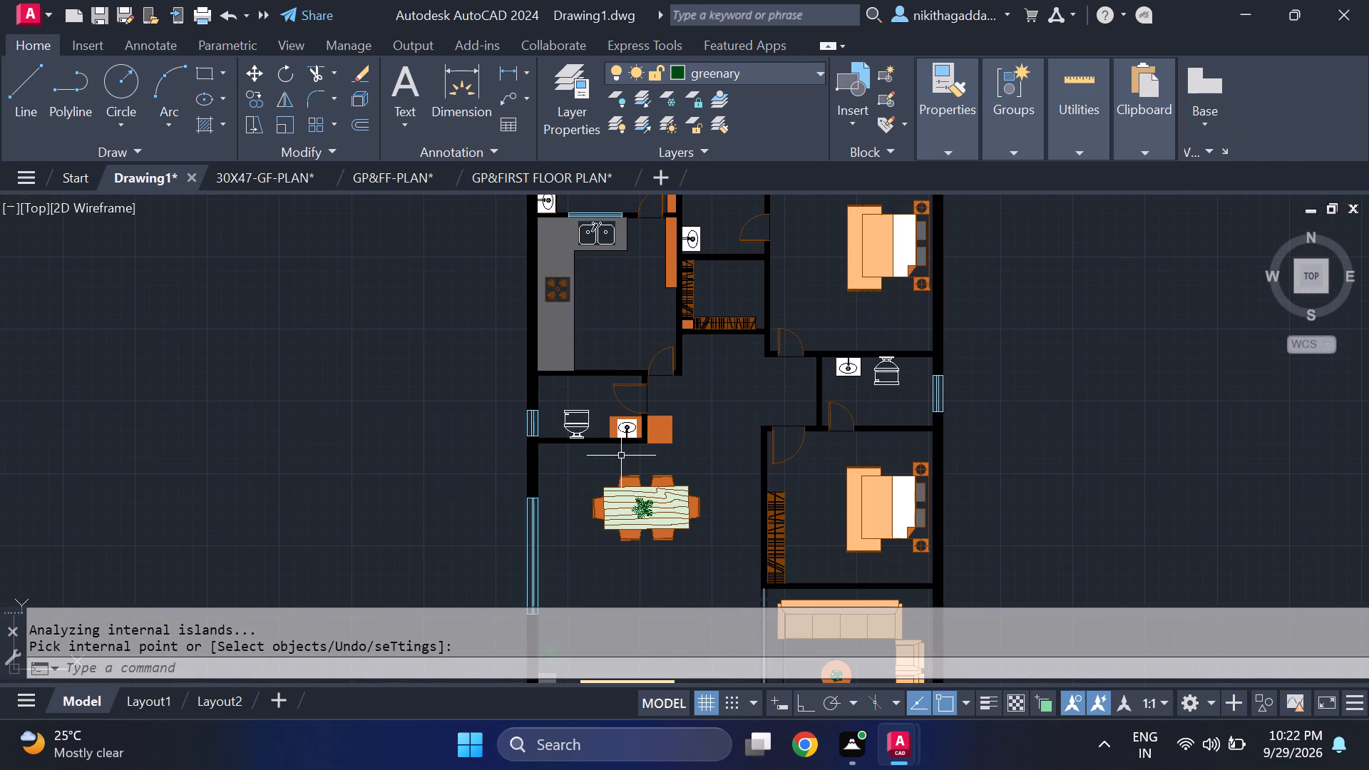
text(hatch)
key(Return)
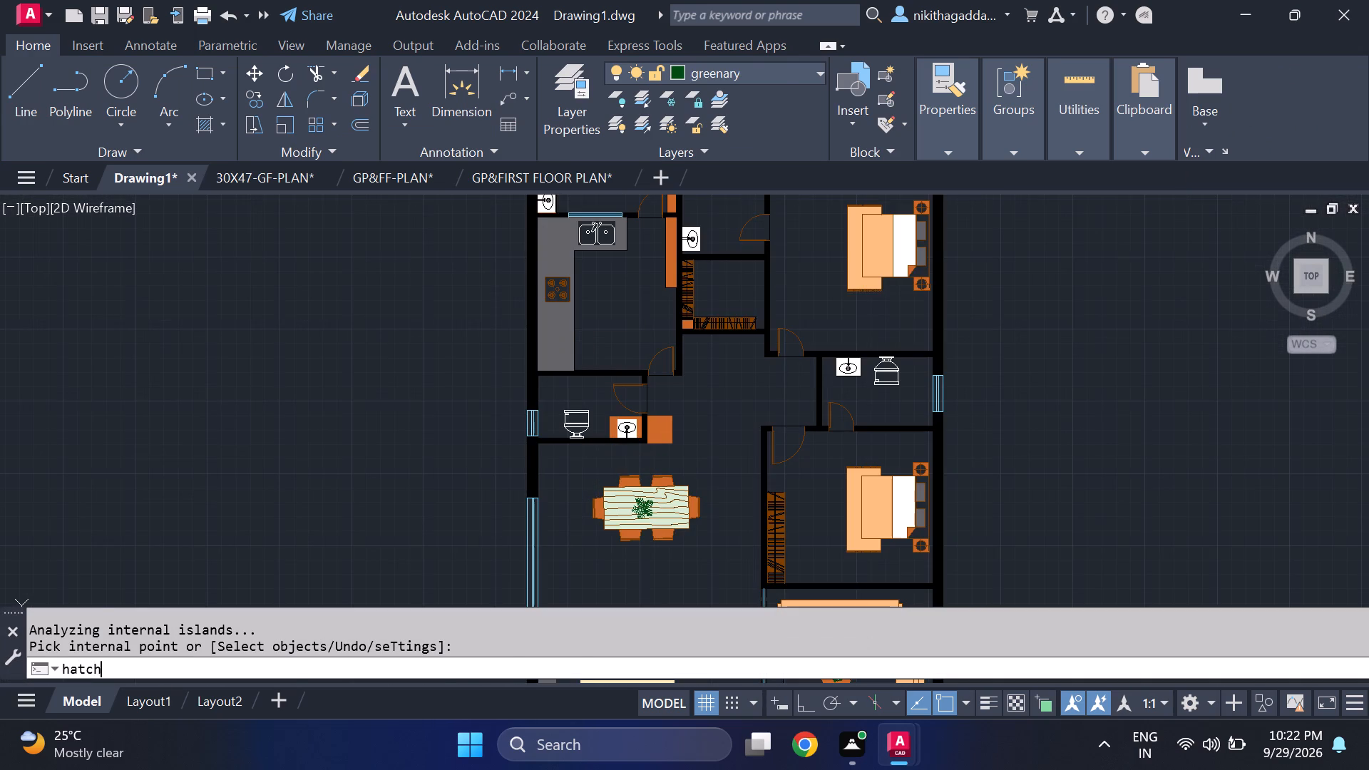
click(607, 410)
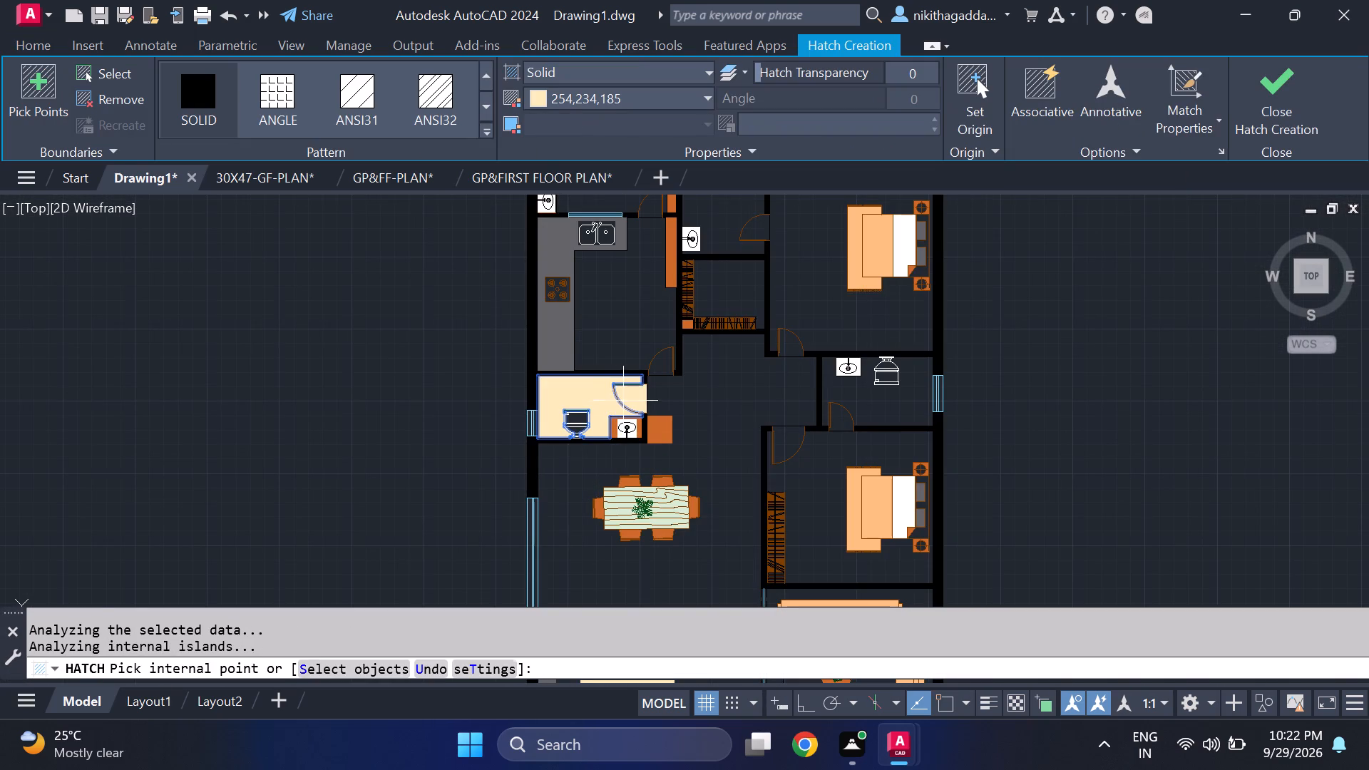
click(623, 401)
middle_drag(896, 353, 900, 399)
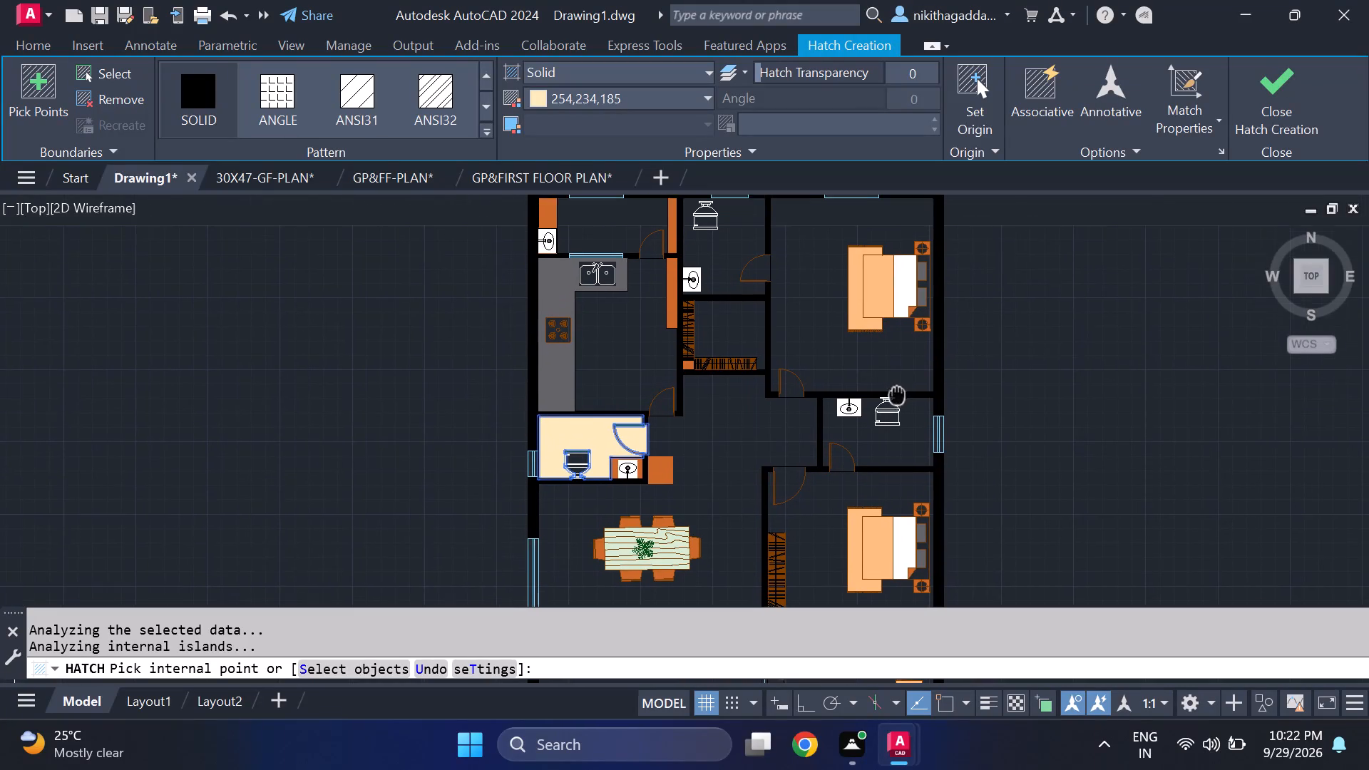
click(642, 361)
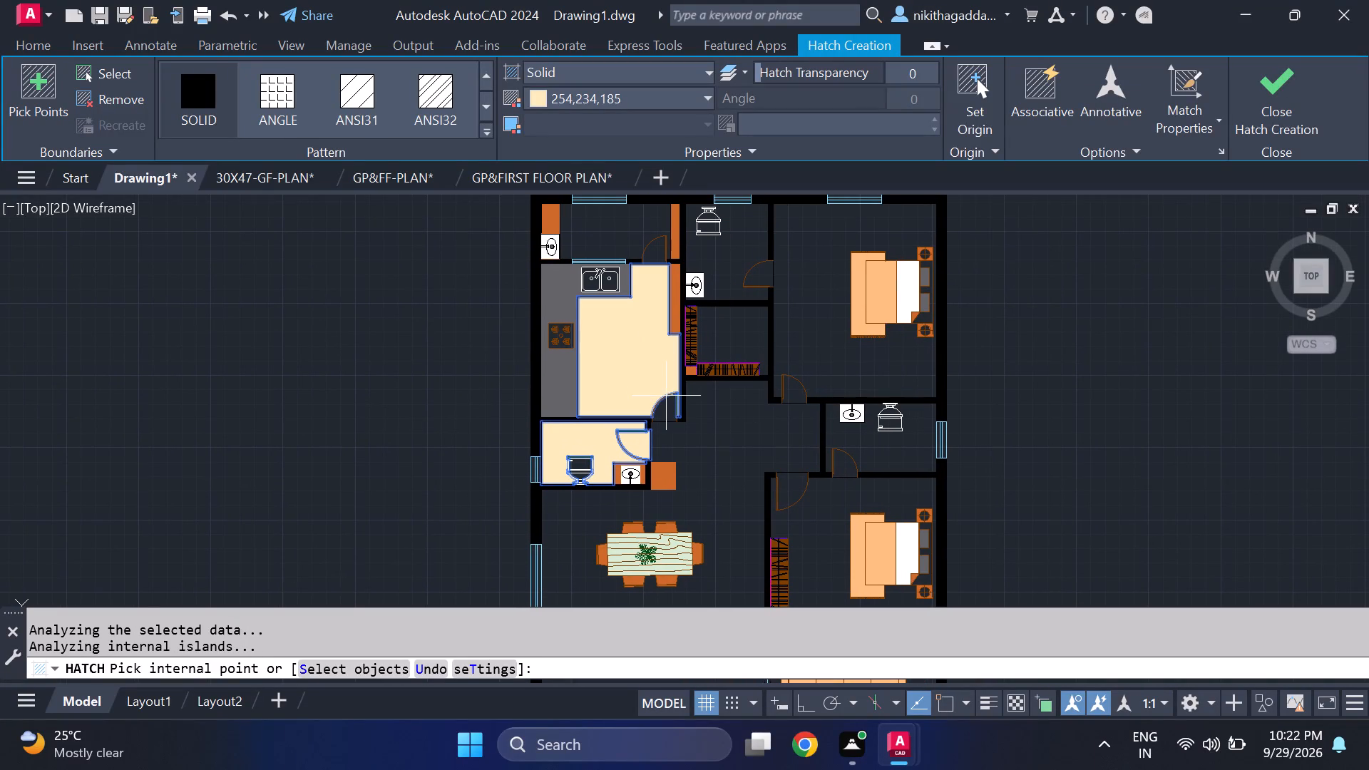
click(667, 405)
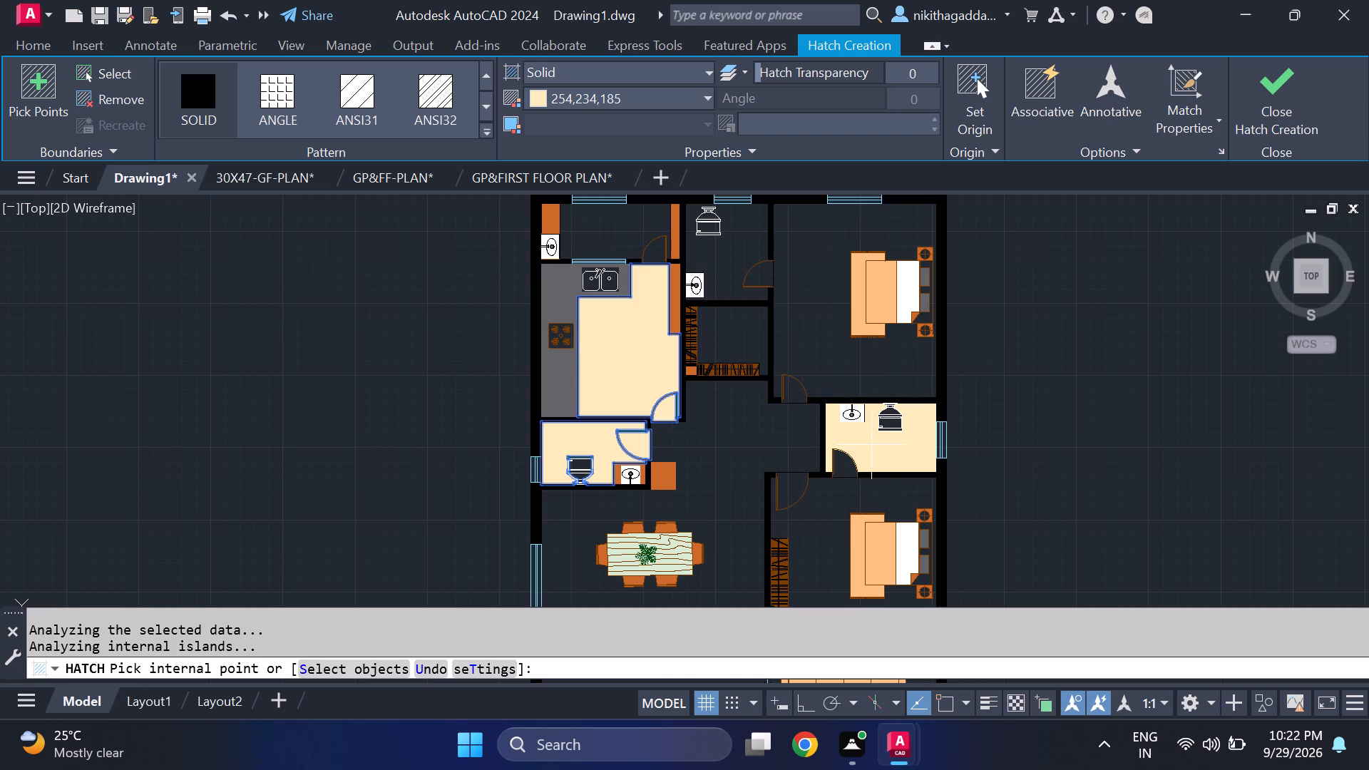
click(1253, 107)
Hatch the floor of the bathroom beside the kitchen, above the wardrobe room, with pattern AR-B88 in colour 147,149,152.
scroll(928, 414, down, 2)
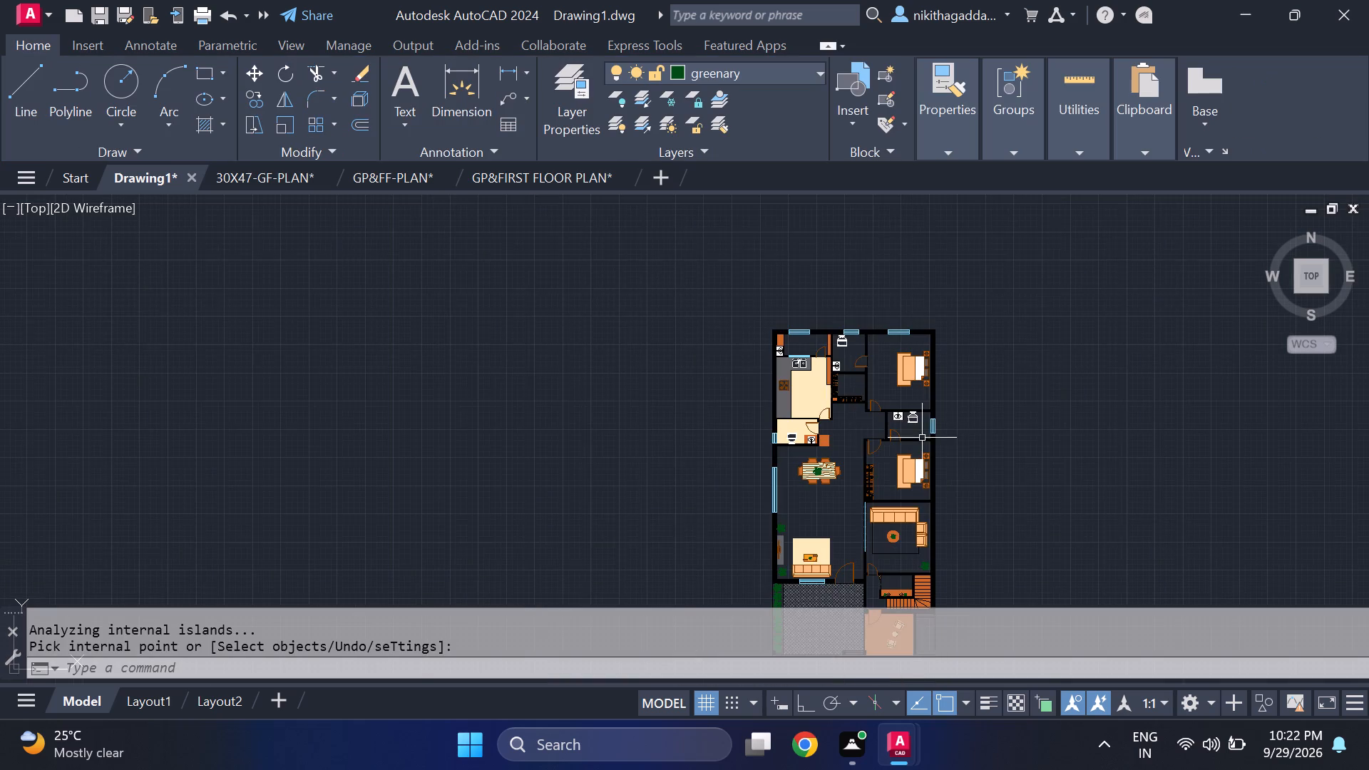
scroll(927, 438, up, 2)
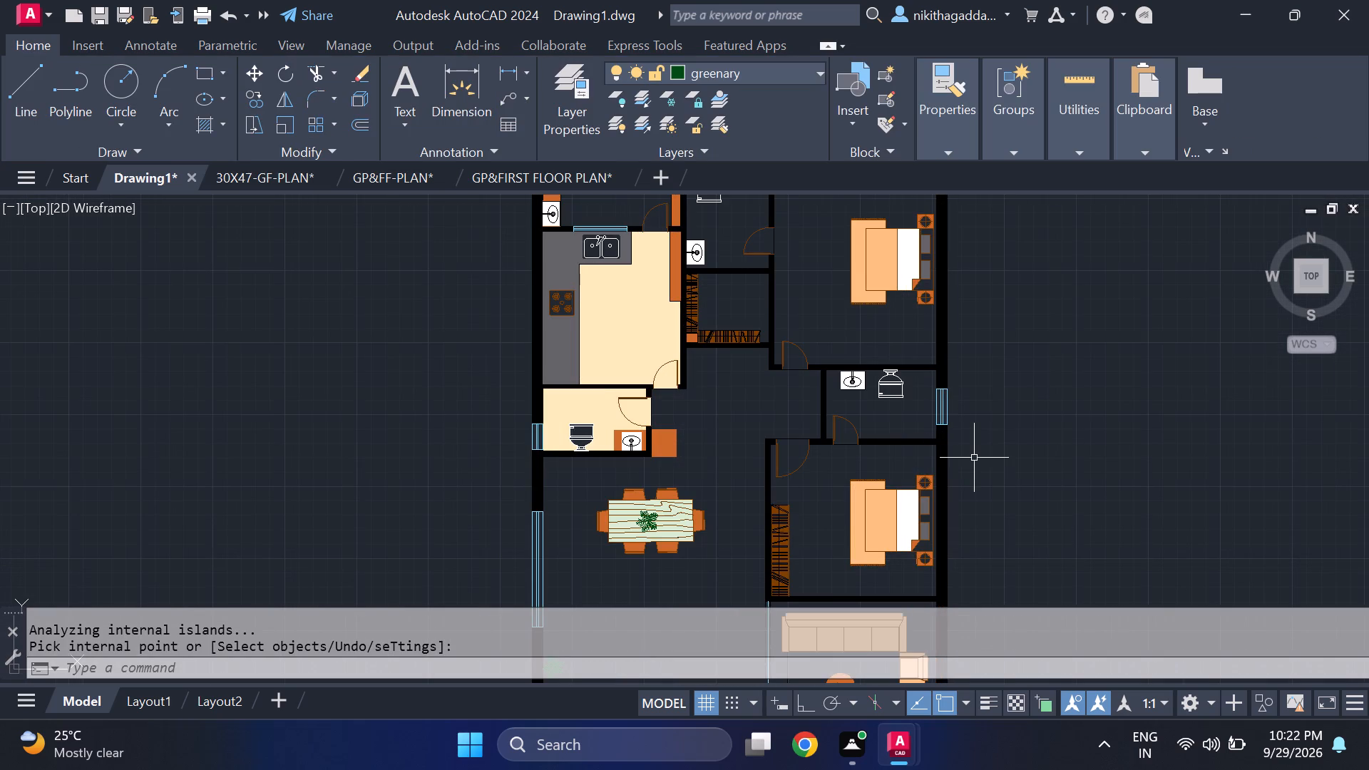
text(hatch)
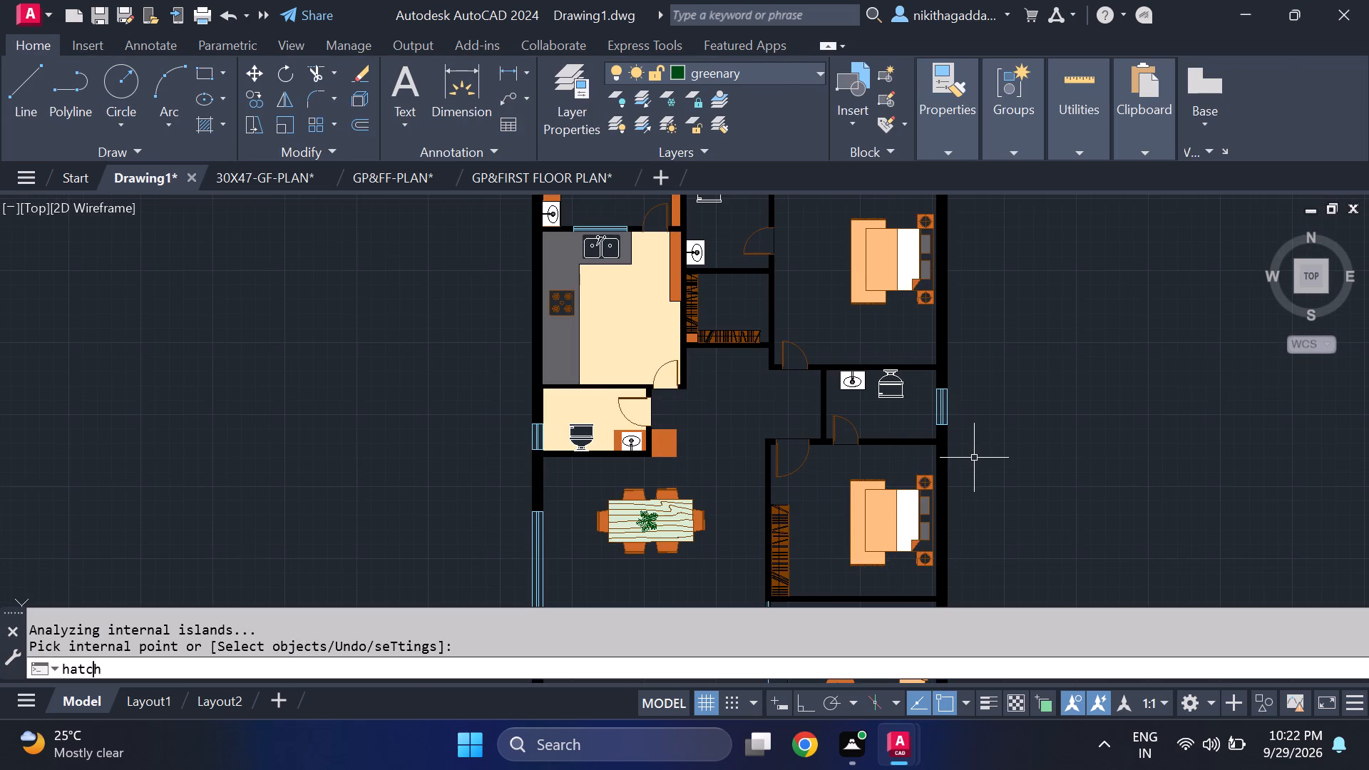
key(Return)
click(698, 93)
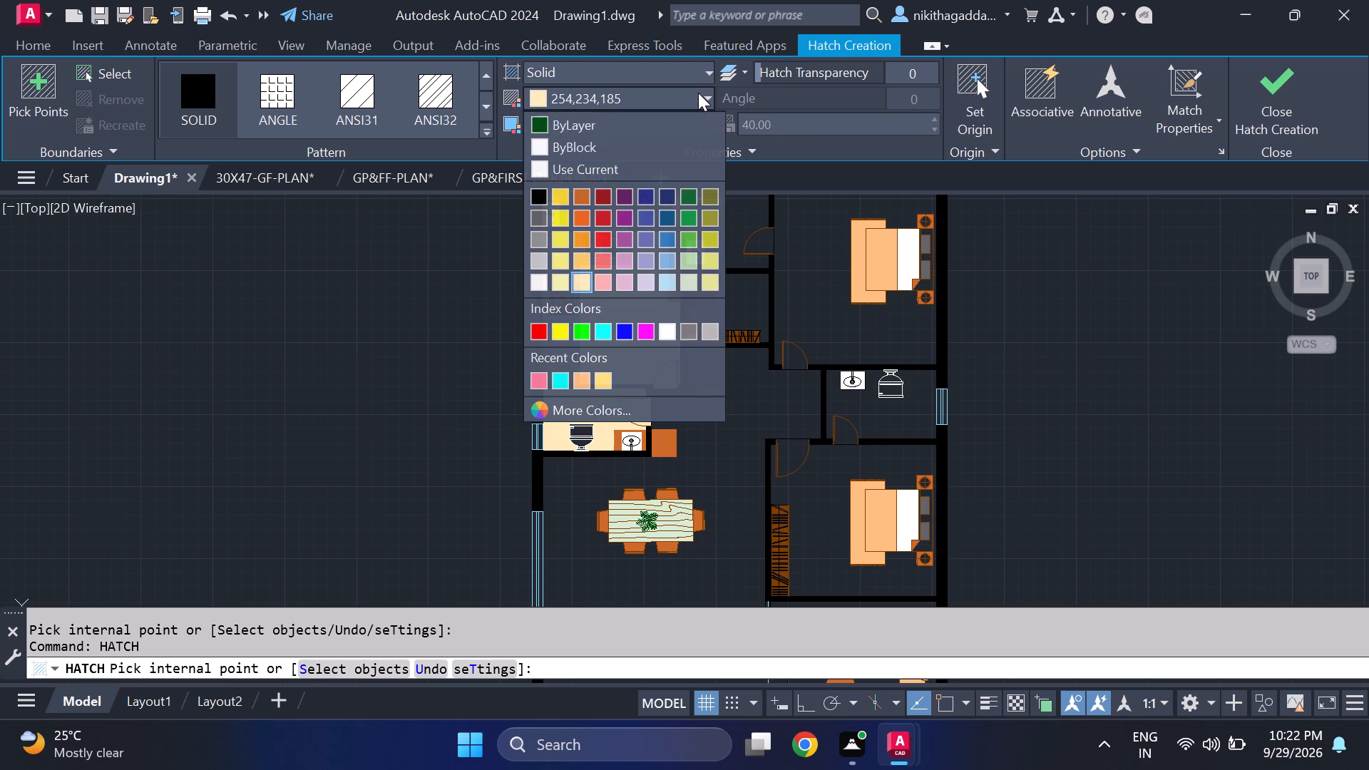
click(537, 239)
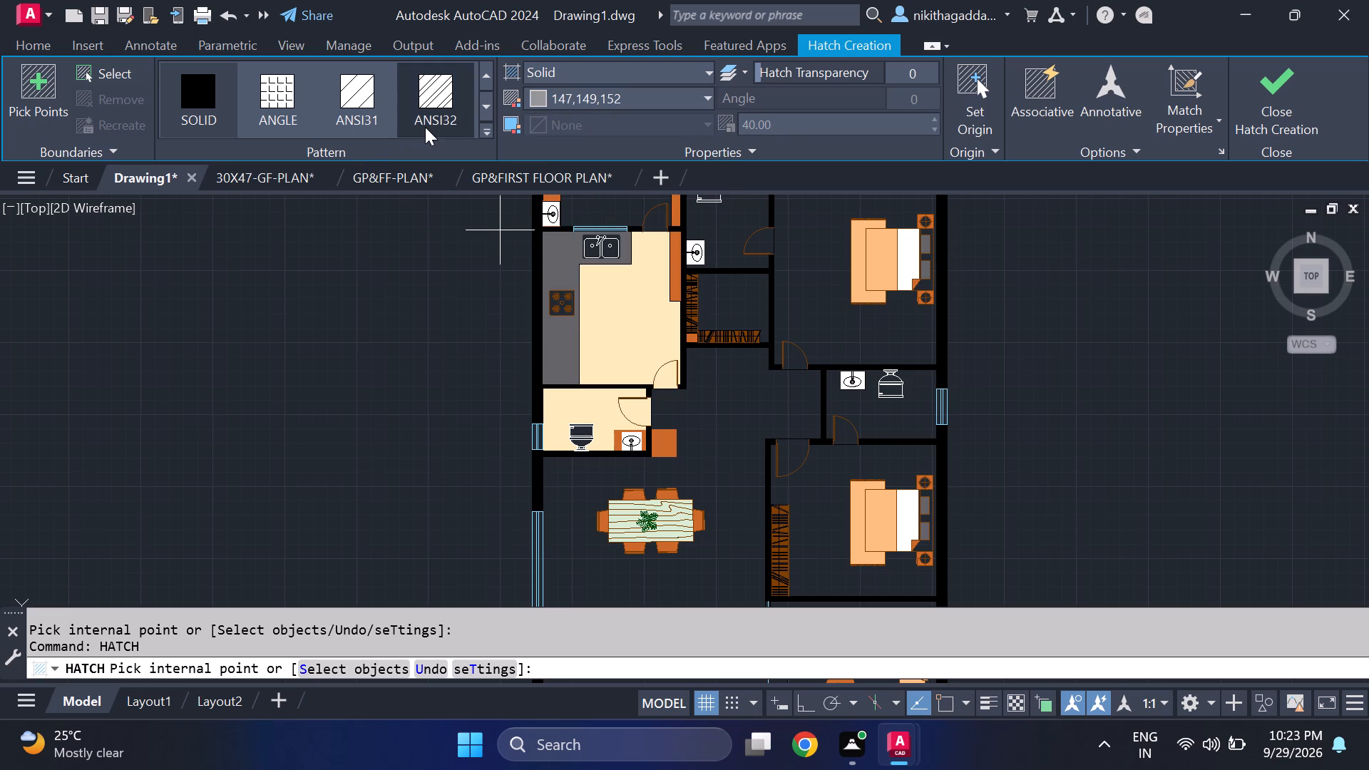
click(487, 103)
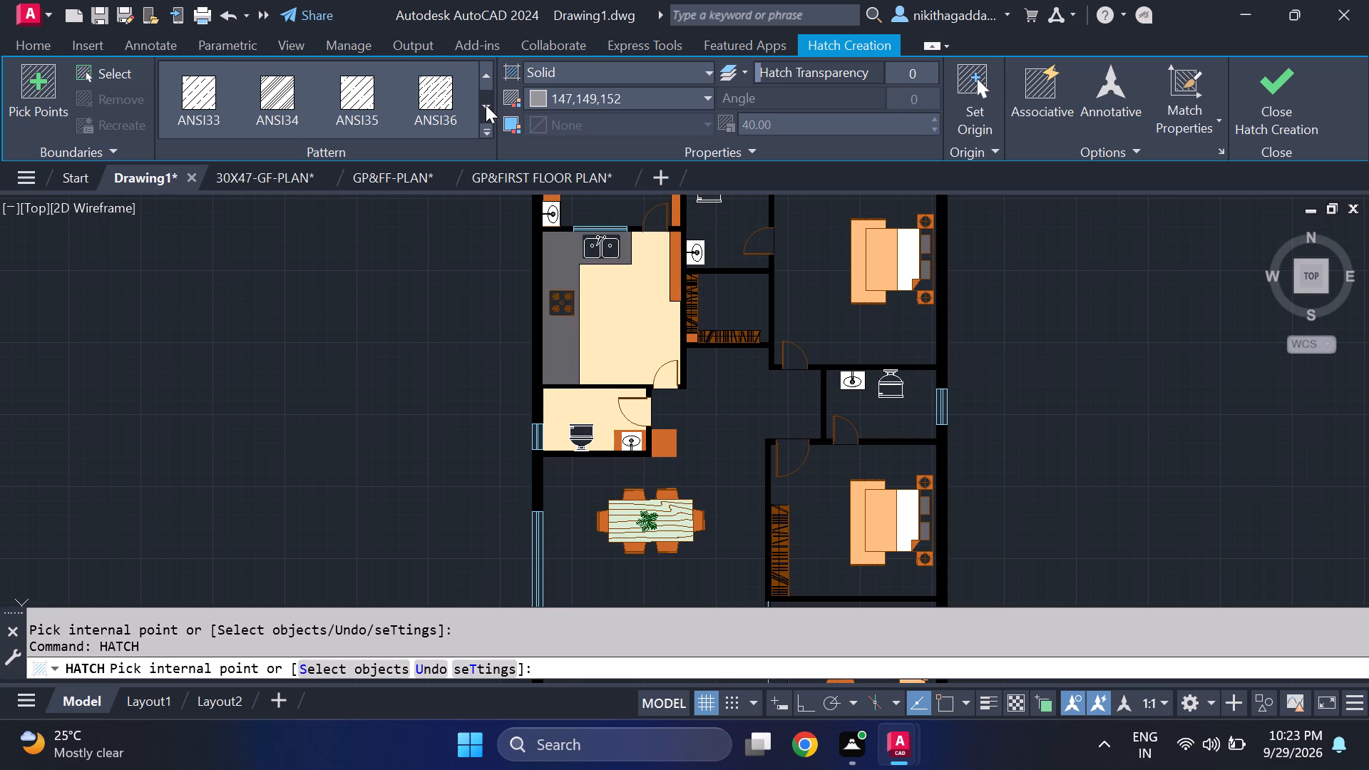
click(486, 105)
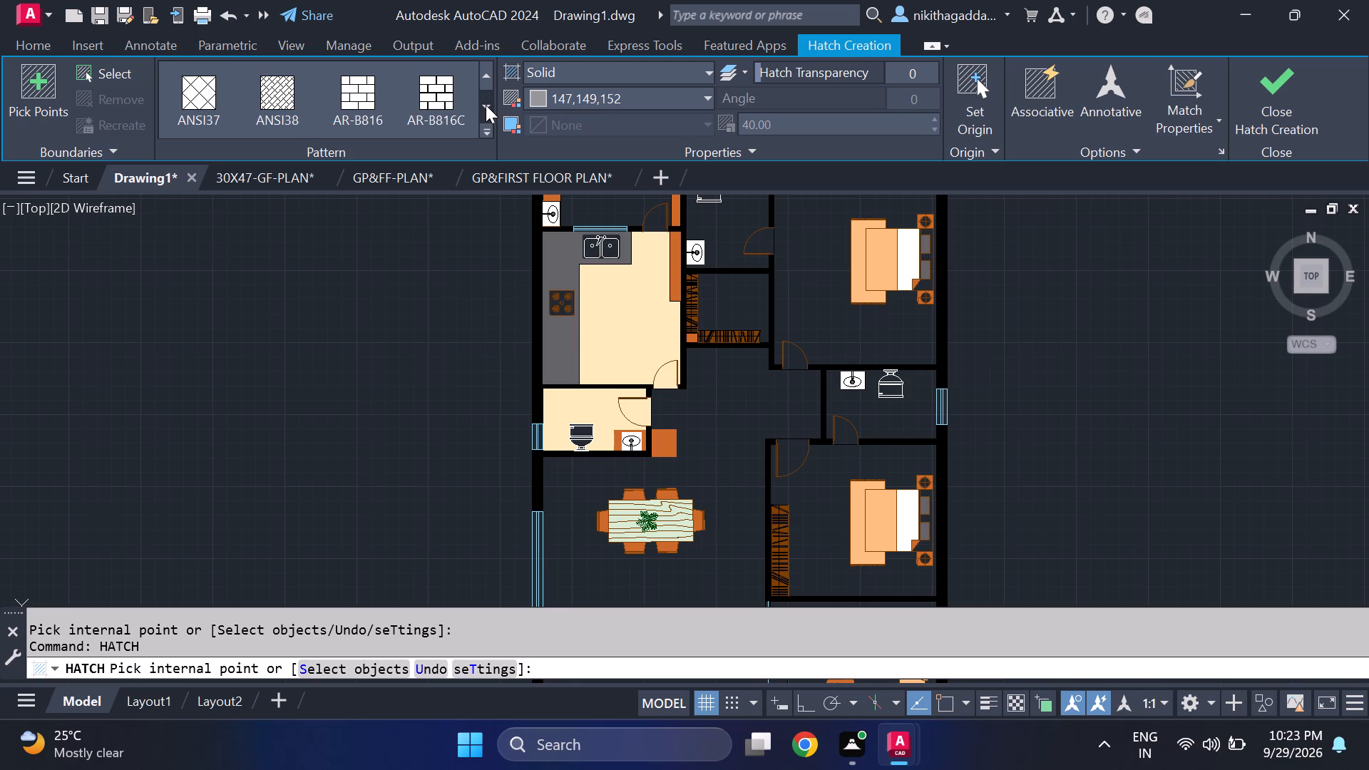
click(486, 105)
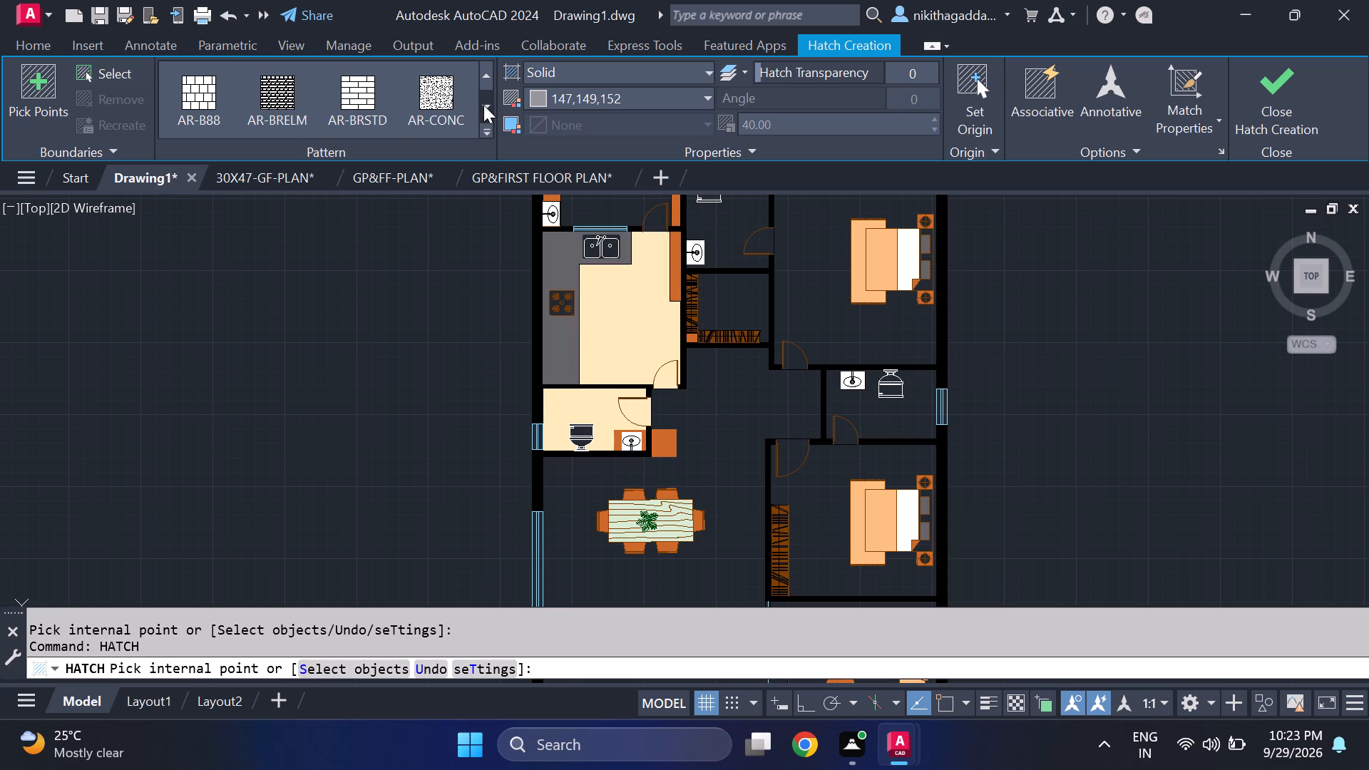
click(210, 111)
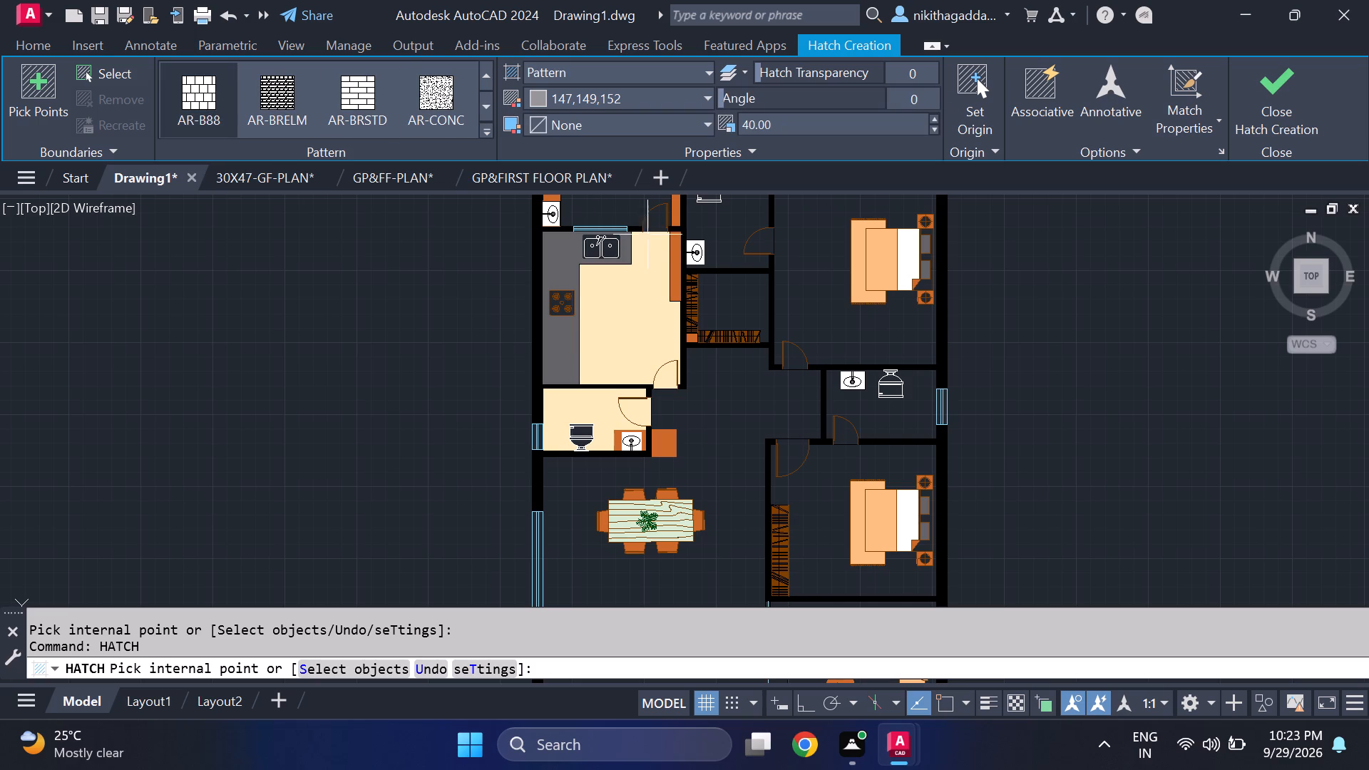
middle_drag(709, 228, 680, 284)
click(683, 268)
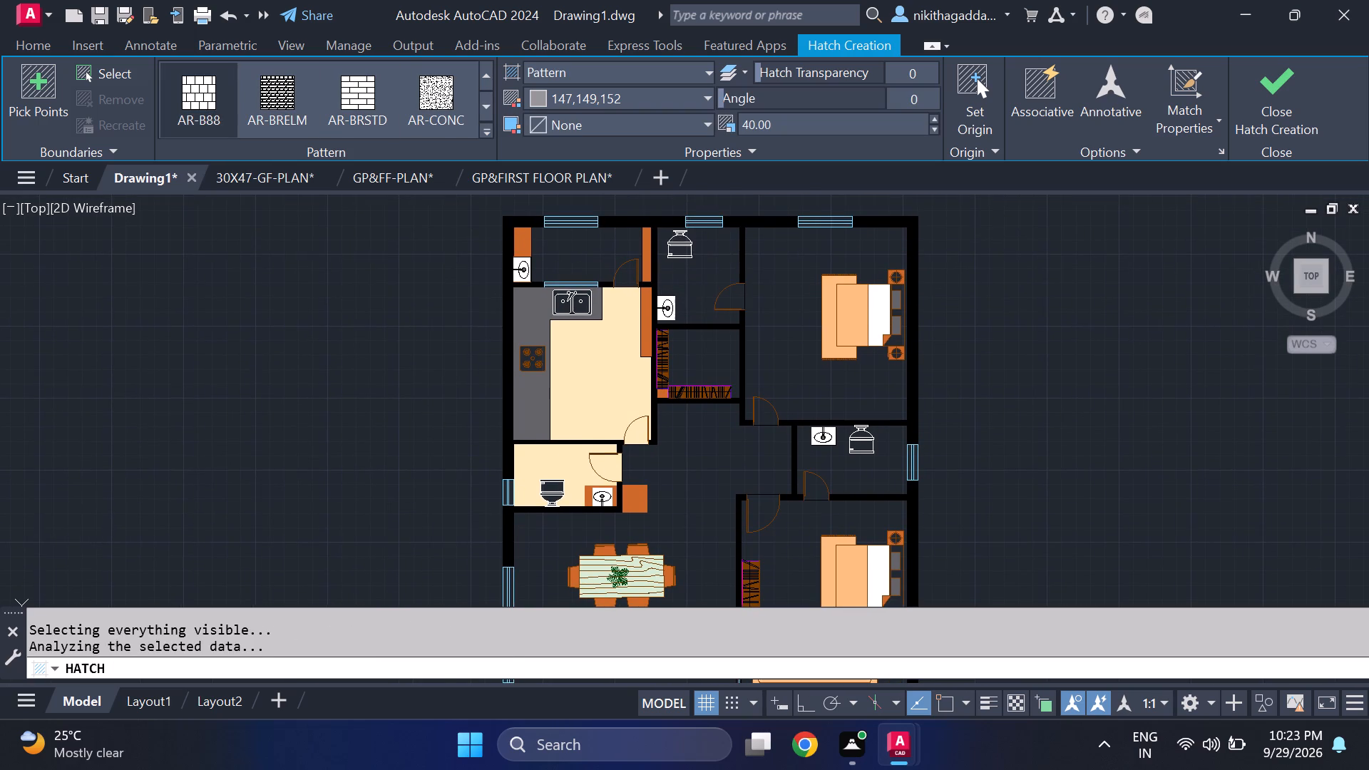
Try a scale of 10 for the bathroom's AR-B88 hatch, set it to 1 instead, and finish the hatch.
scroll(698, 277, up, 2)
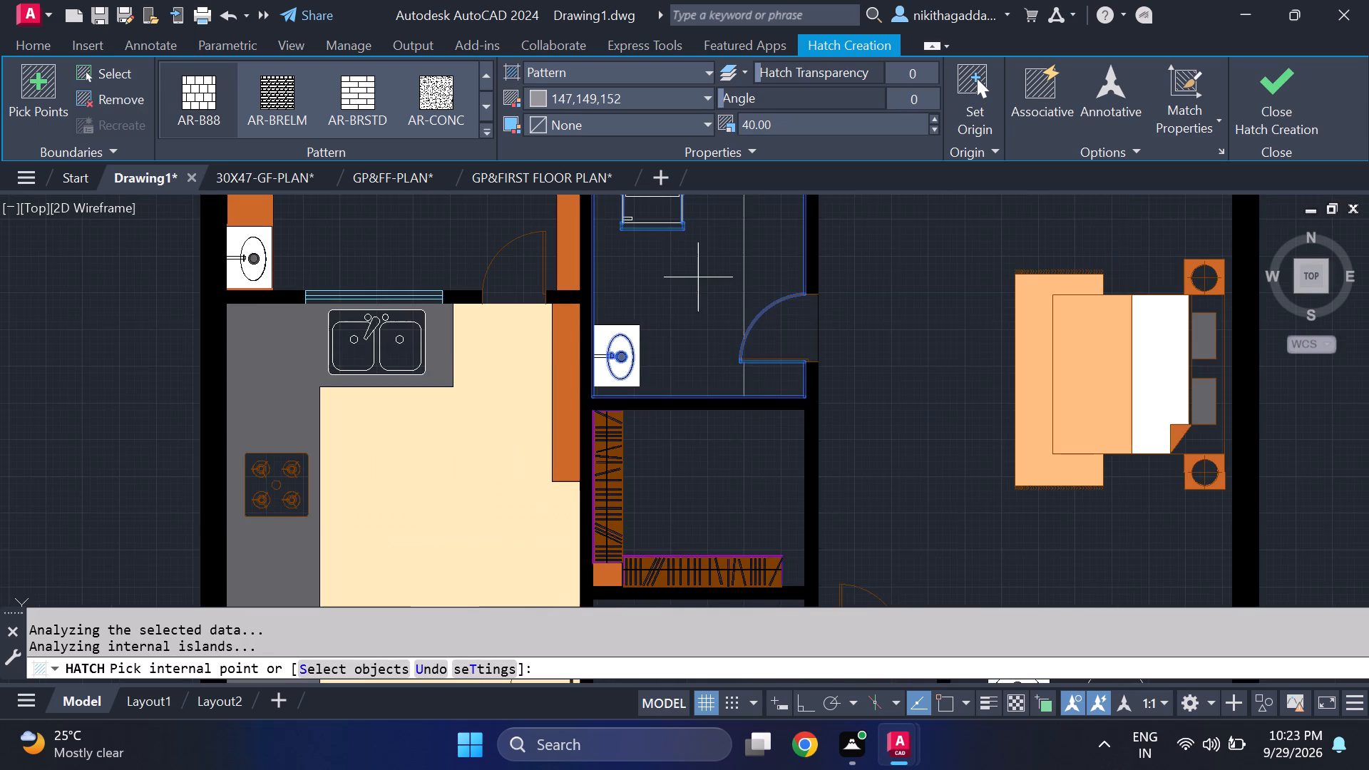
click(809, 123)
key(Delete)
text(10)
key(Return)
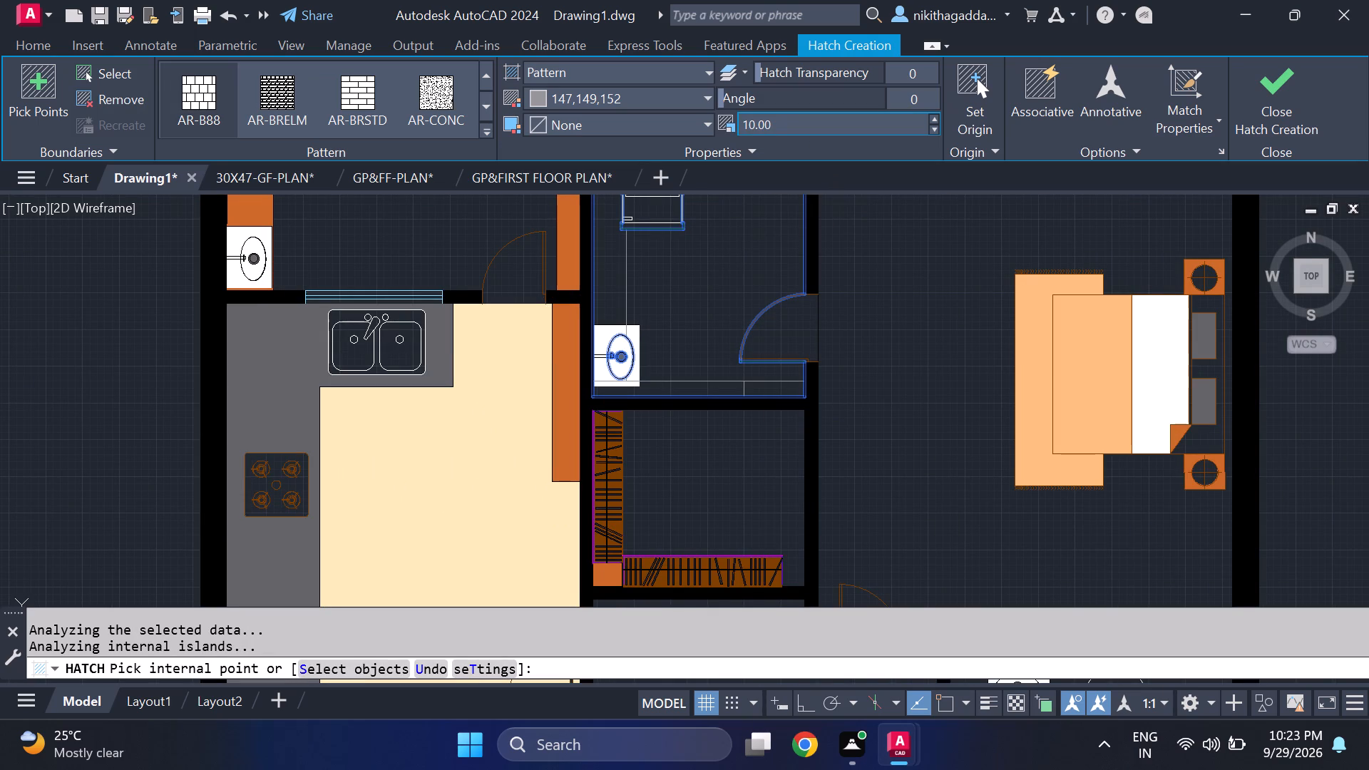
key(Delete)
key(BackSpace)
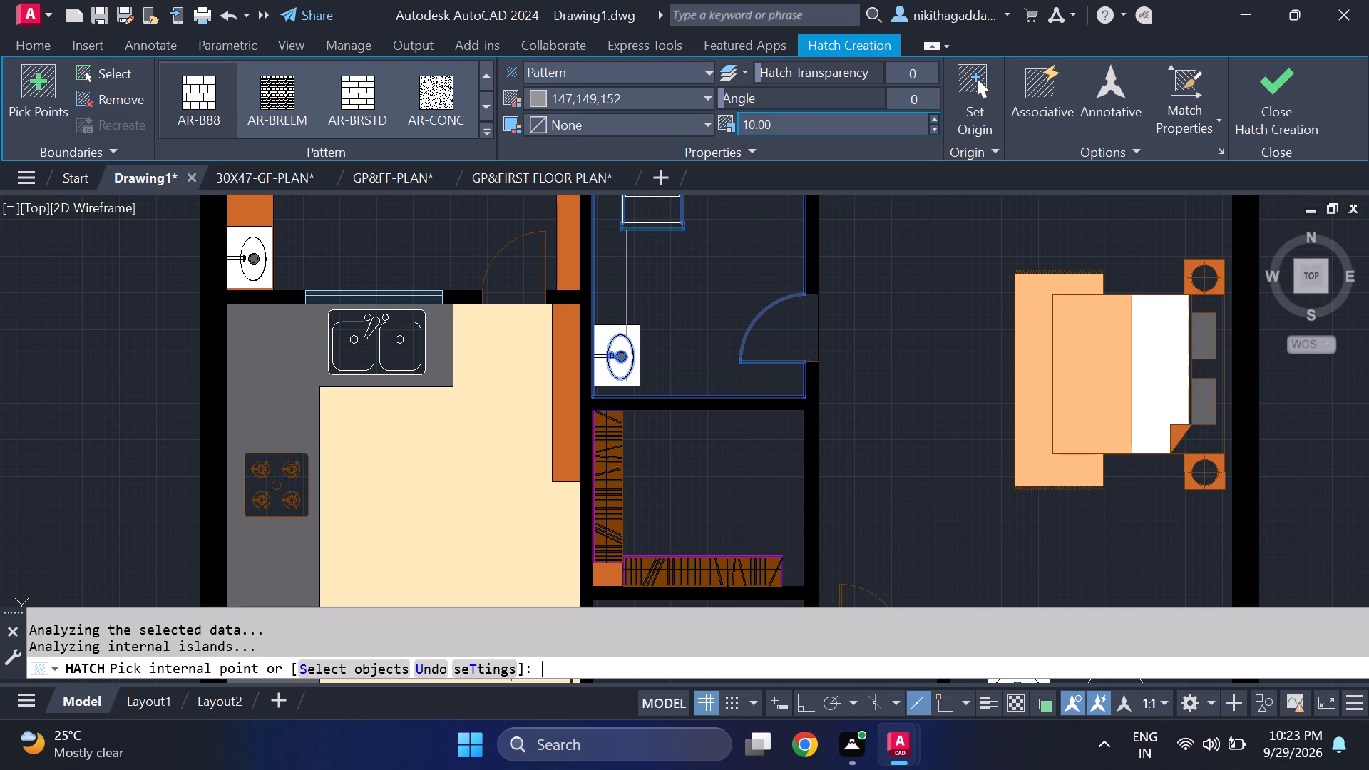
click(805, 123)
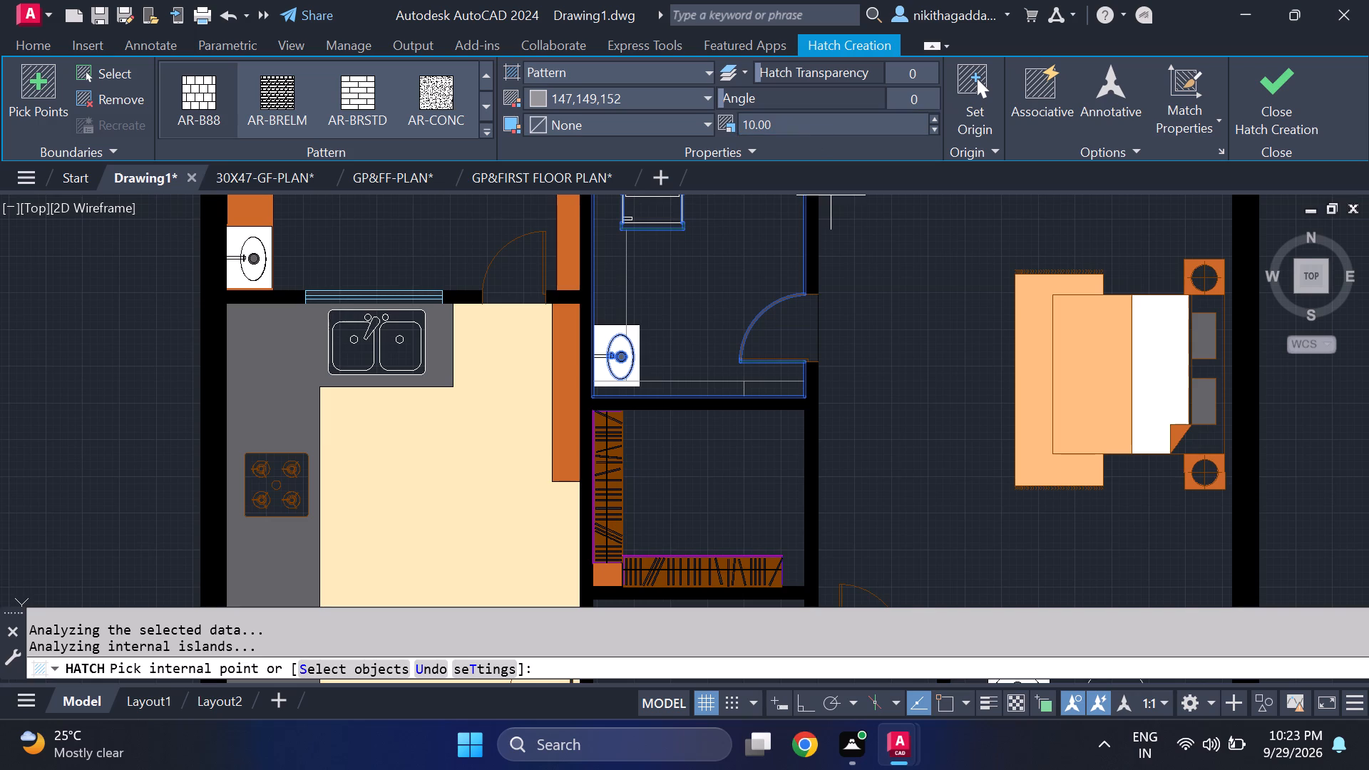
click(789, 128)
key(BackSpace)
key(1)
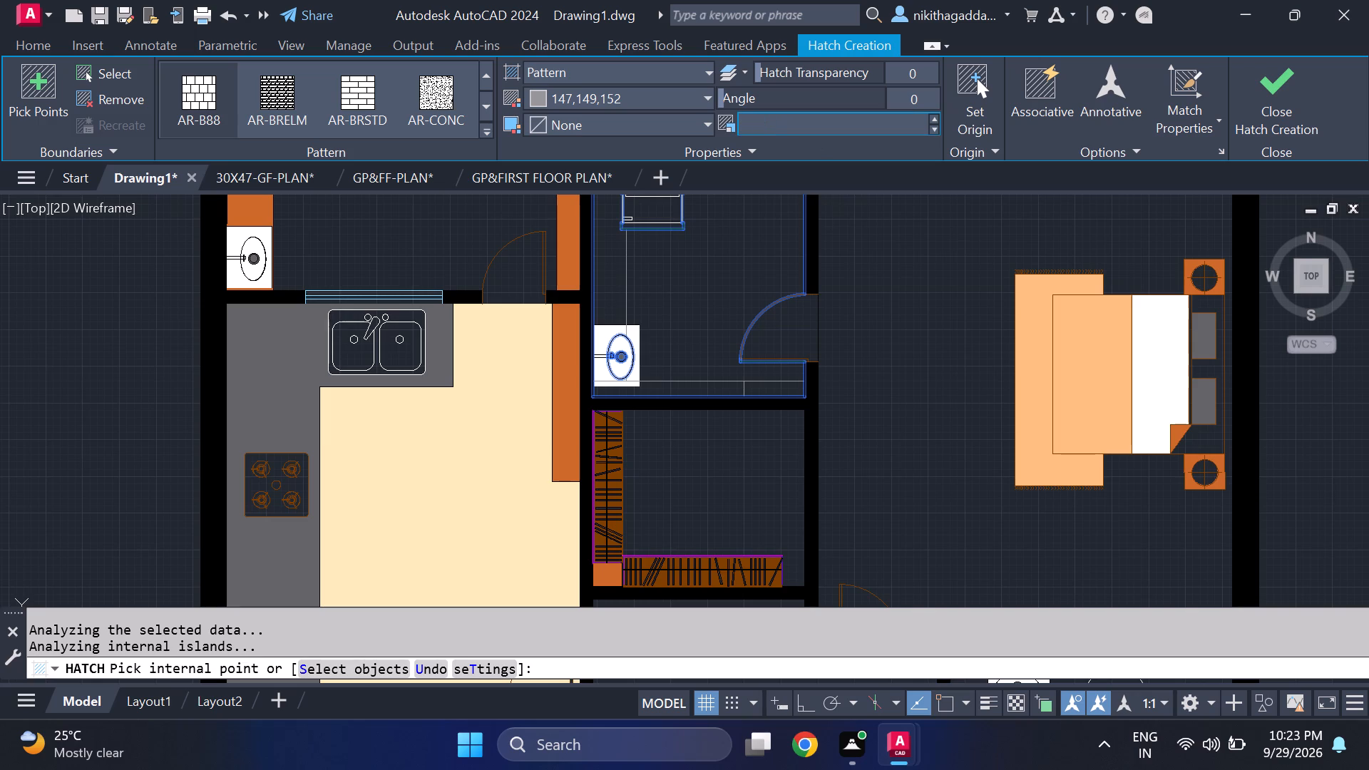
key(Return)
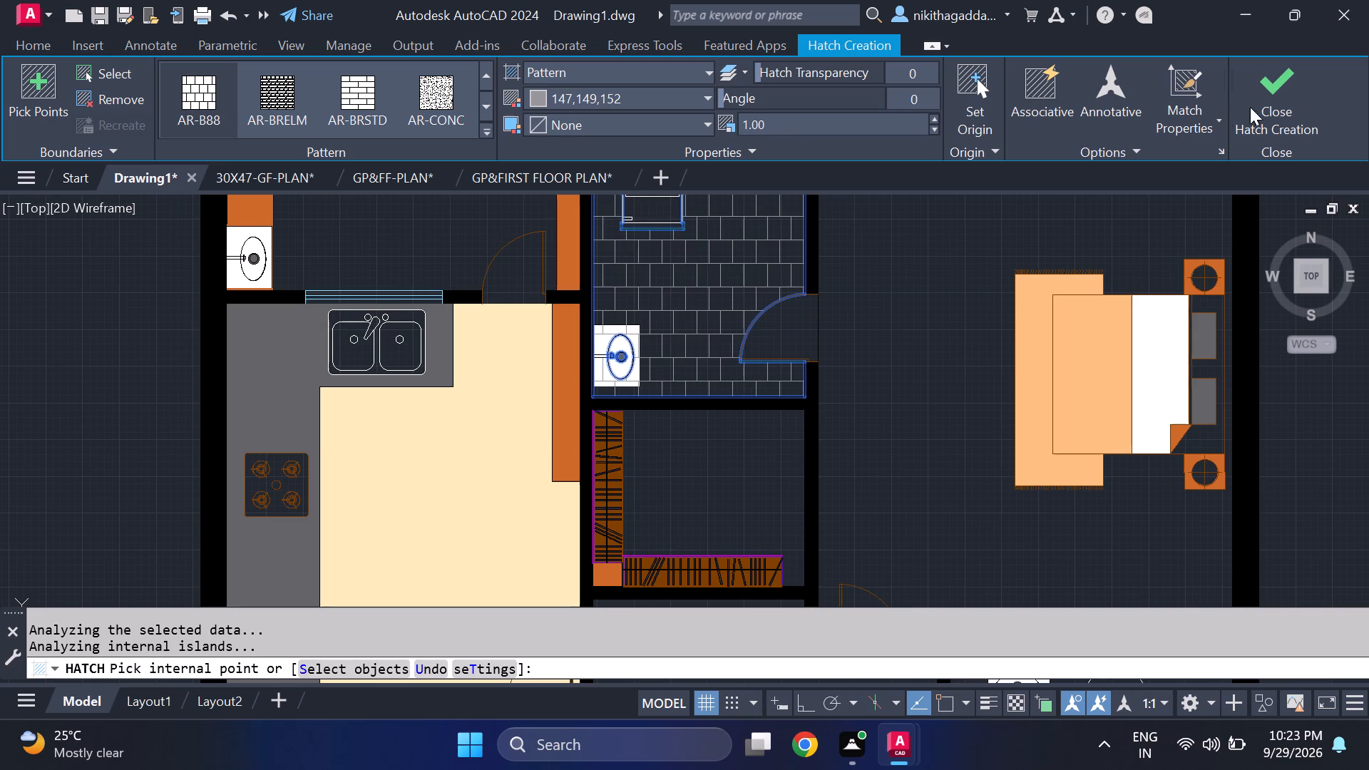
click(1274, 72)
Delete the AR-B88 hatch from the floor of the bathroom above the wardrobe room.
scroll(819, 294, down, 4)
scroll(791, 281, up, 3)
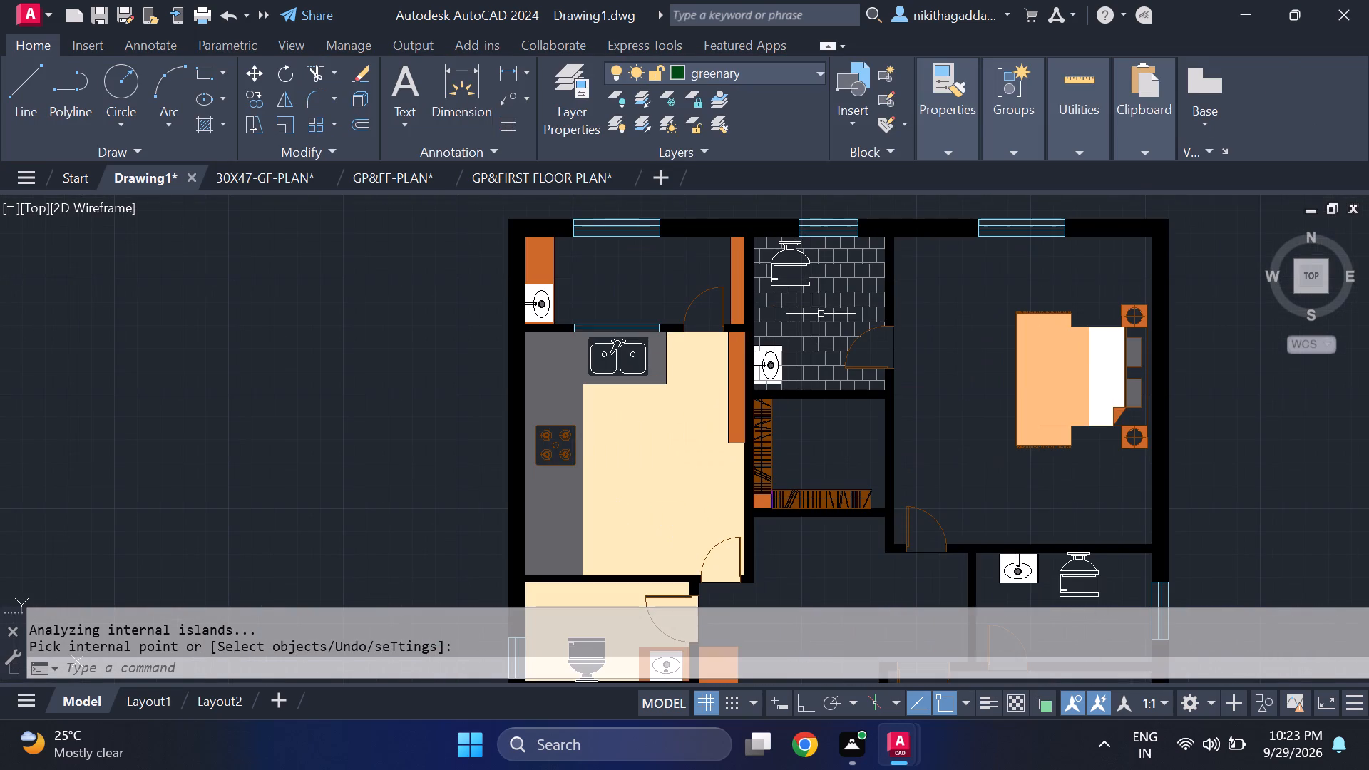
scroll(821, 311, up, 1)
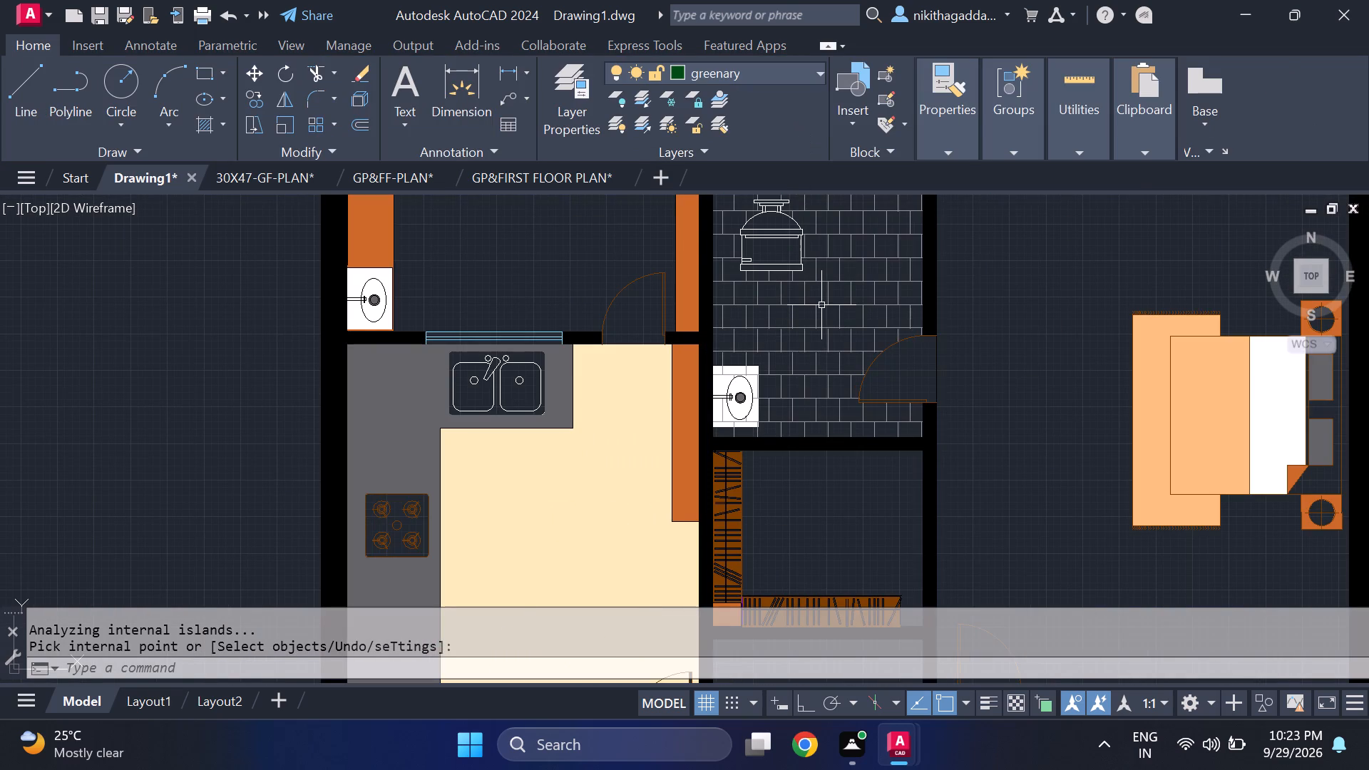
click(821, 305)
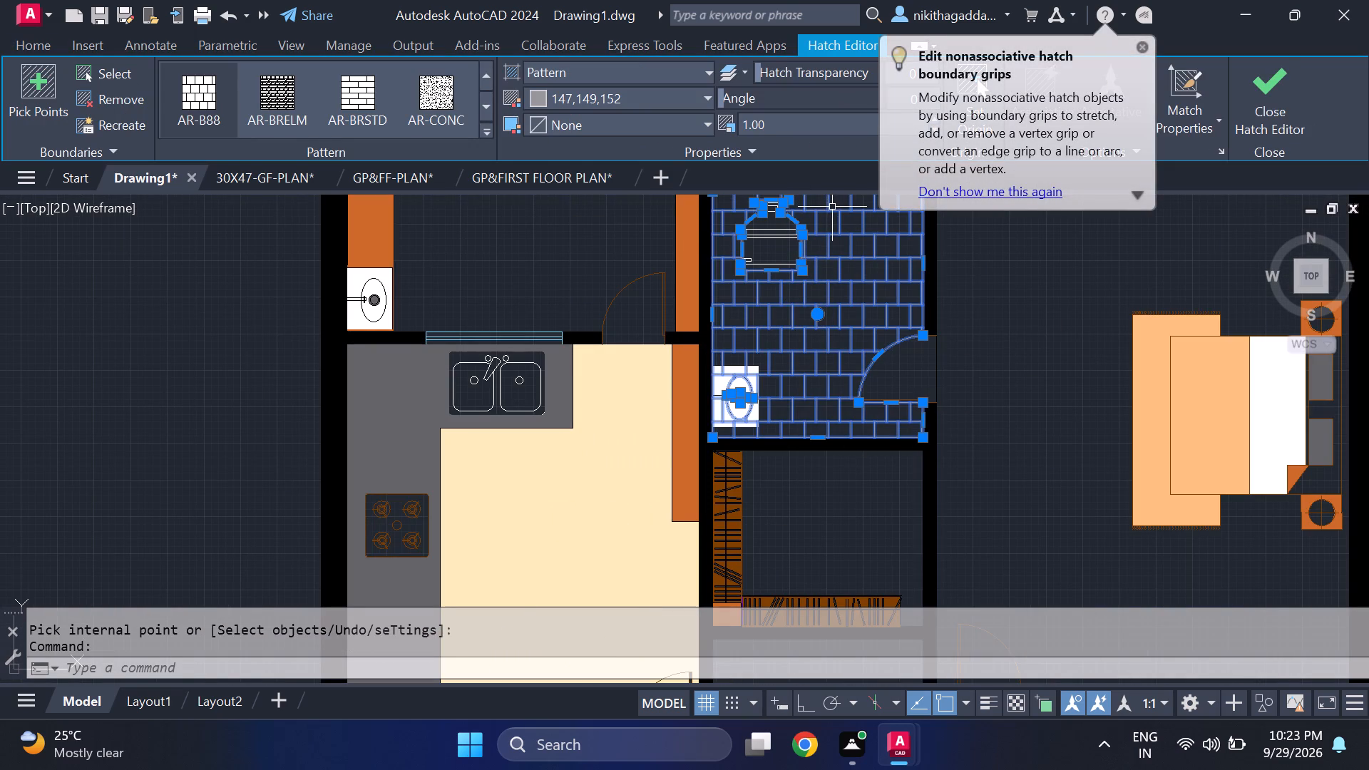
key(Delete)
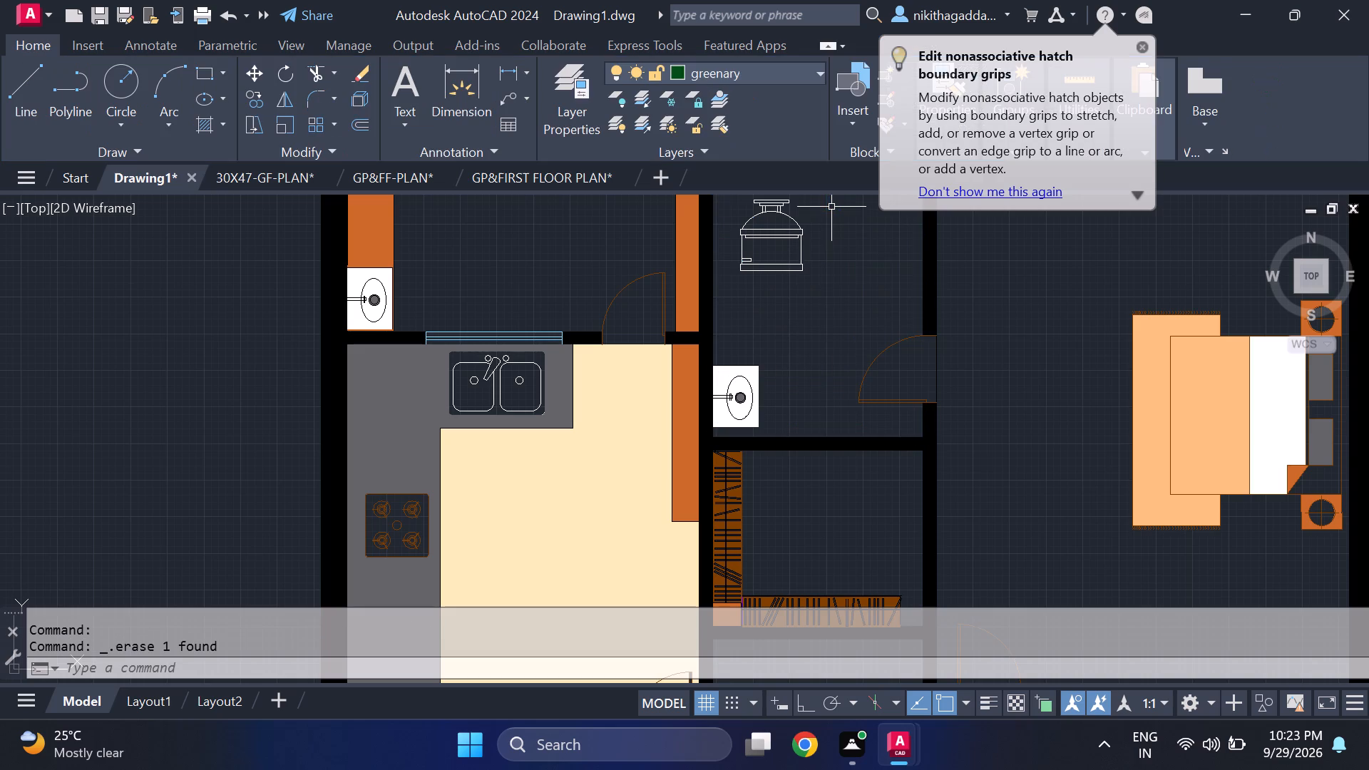
Try to hatch the same bathroom floor with pattern ANGLE in colour 147,149,152 at scale 1.
text(hatch)
key(Return)
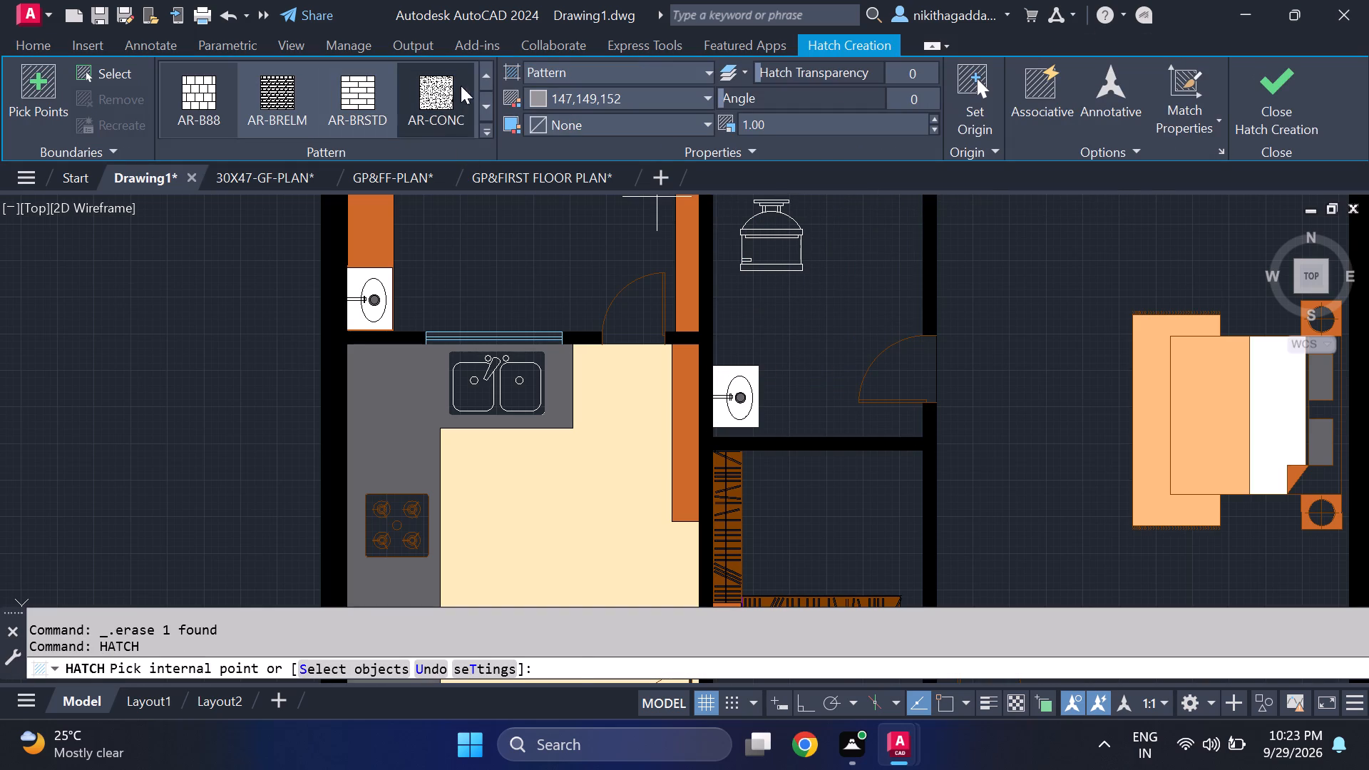
click(484, 102)
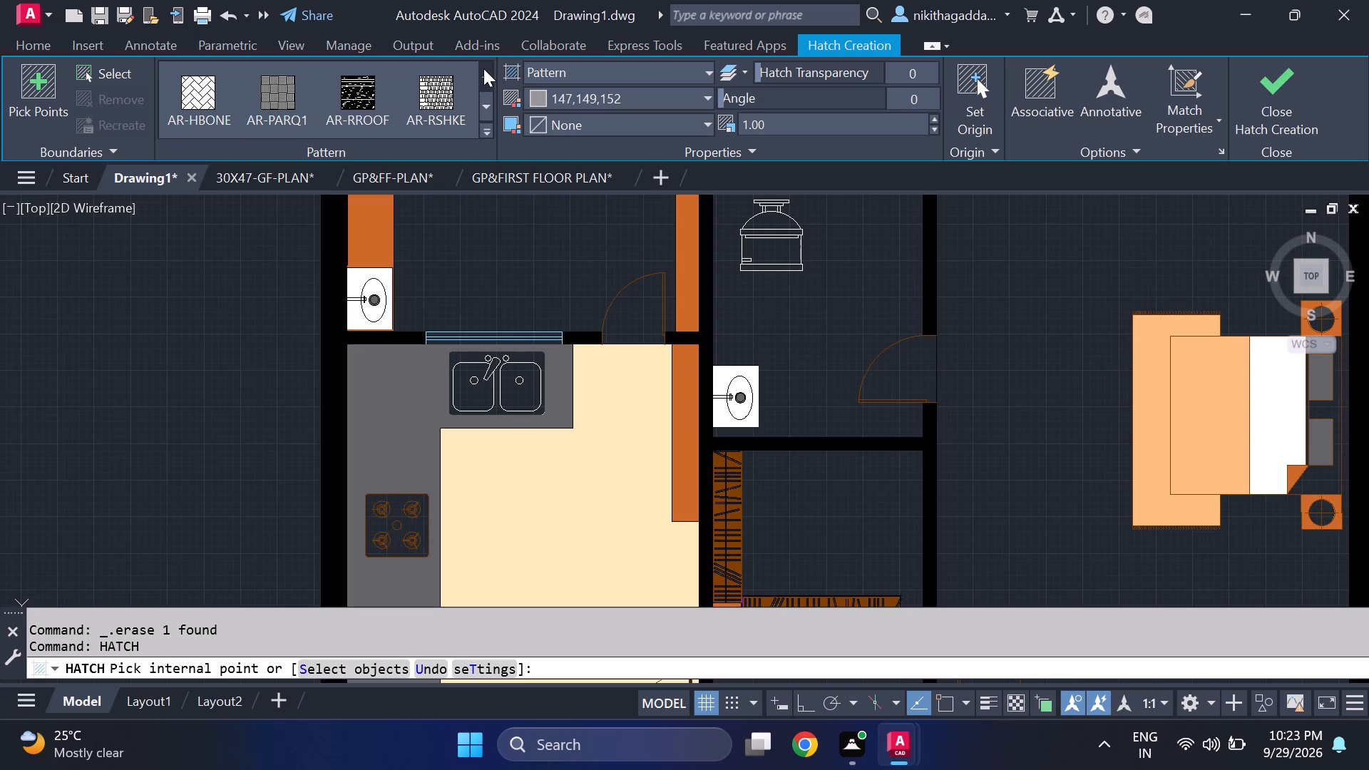
triple_click(483, 68)
click(480, 68)
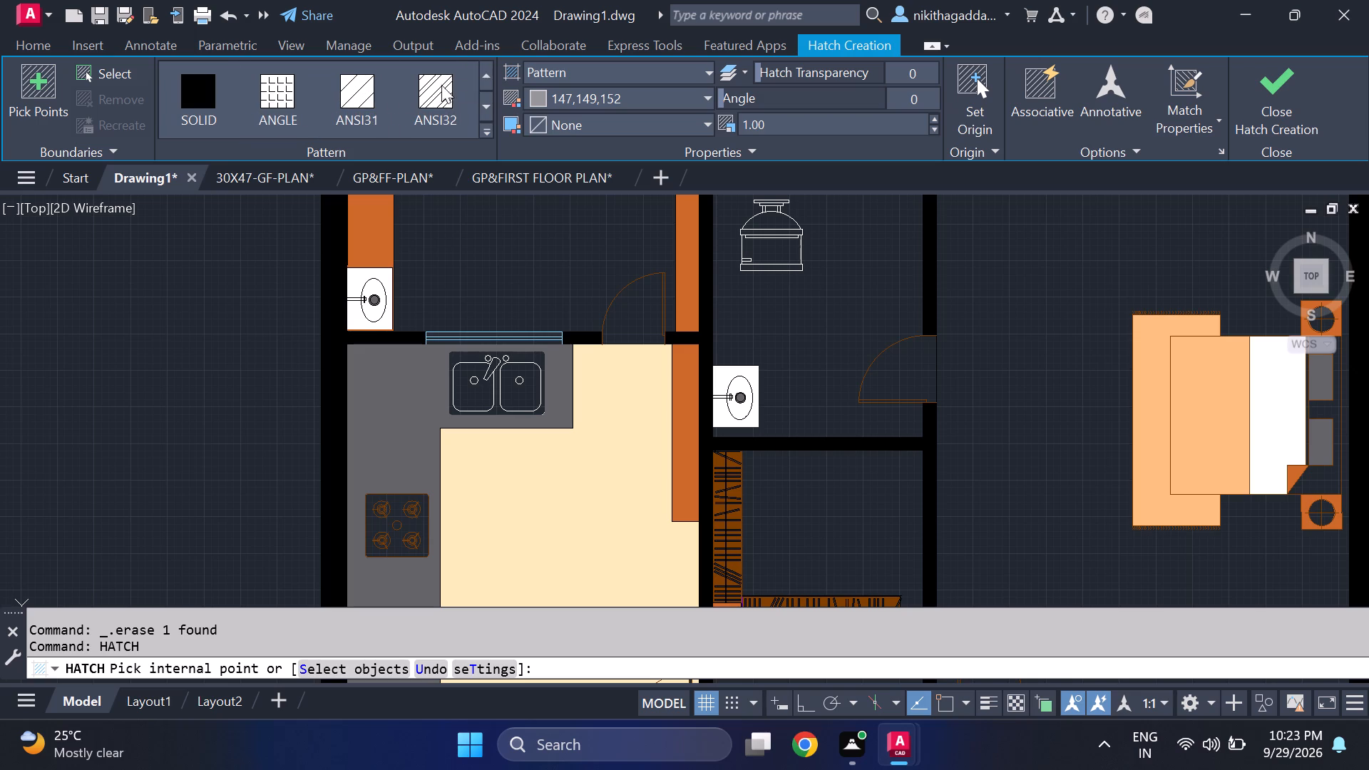
click(297, 102)
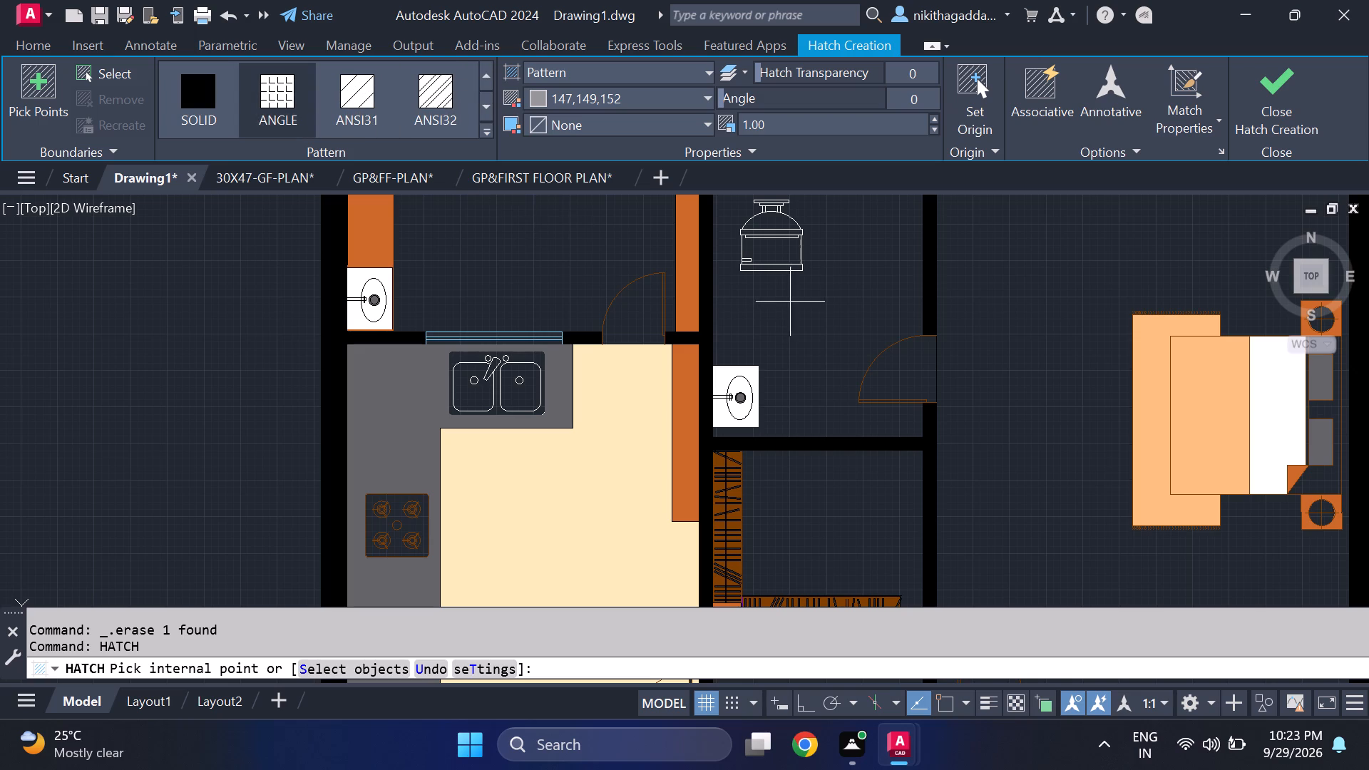
click(796, 313)
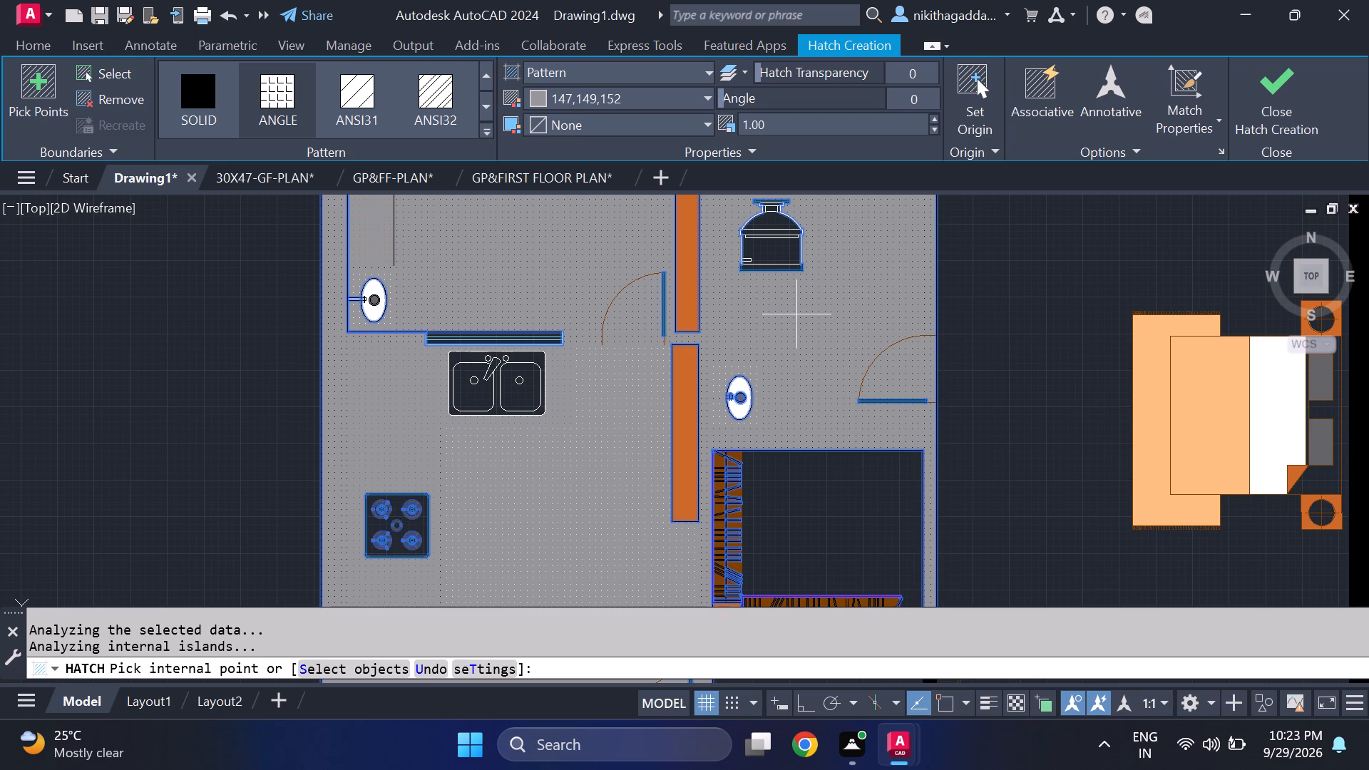
key(Escape)
Delete the misplaced grey ANGLE hatch covering the kitchen, the bathroom and the surrounding rooms.
click(805, 337)
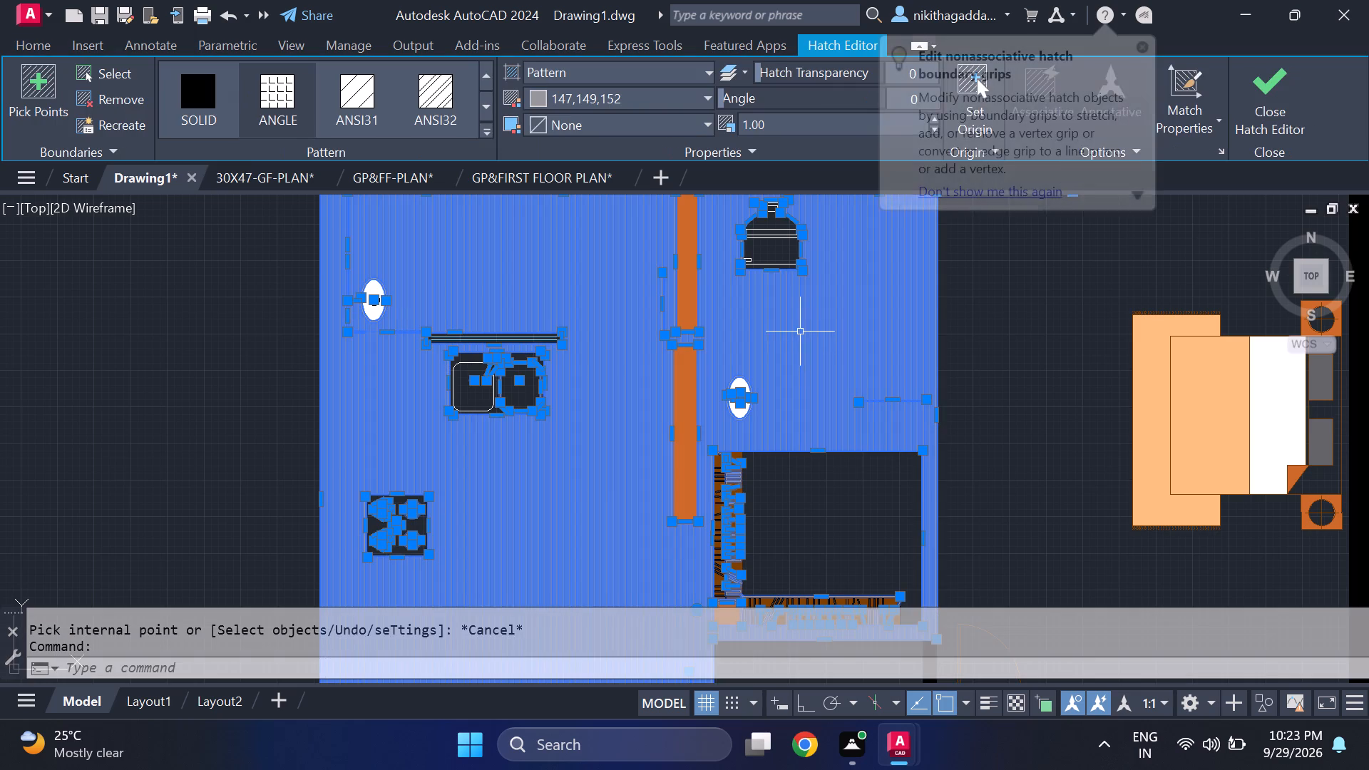
key(Delete)
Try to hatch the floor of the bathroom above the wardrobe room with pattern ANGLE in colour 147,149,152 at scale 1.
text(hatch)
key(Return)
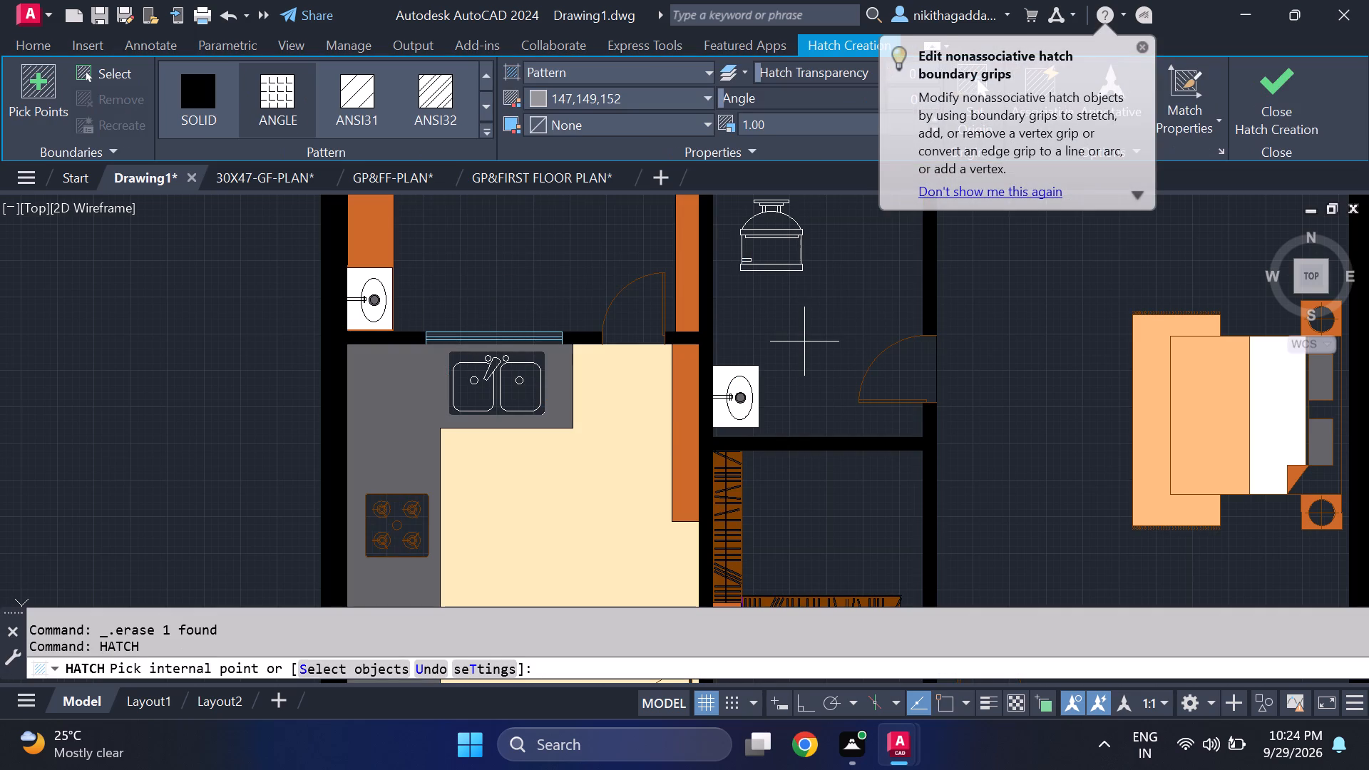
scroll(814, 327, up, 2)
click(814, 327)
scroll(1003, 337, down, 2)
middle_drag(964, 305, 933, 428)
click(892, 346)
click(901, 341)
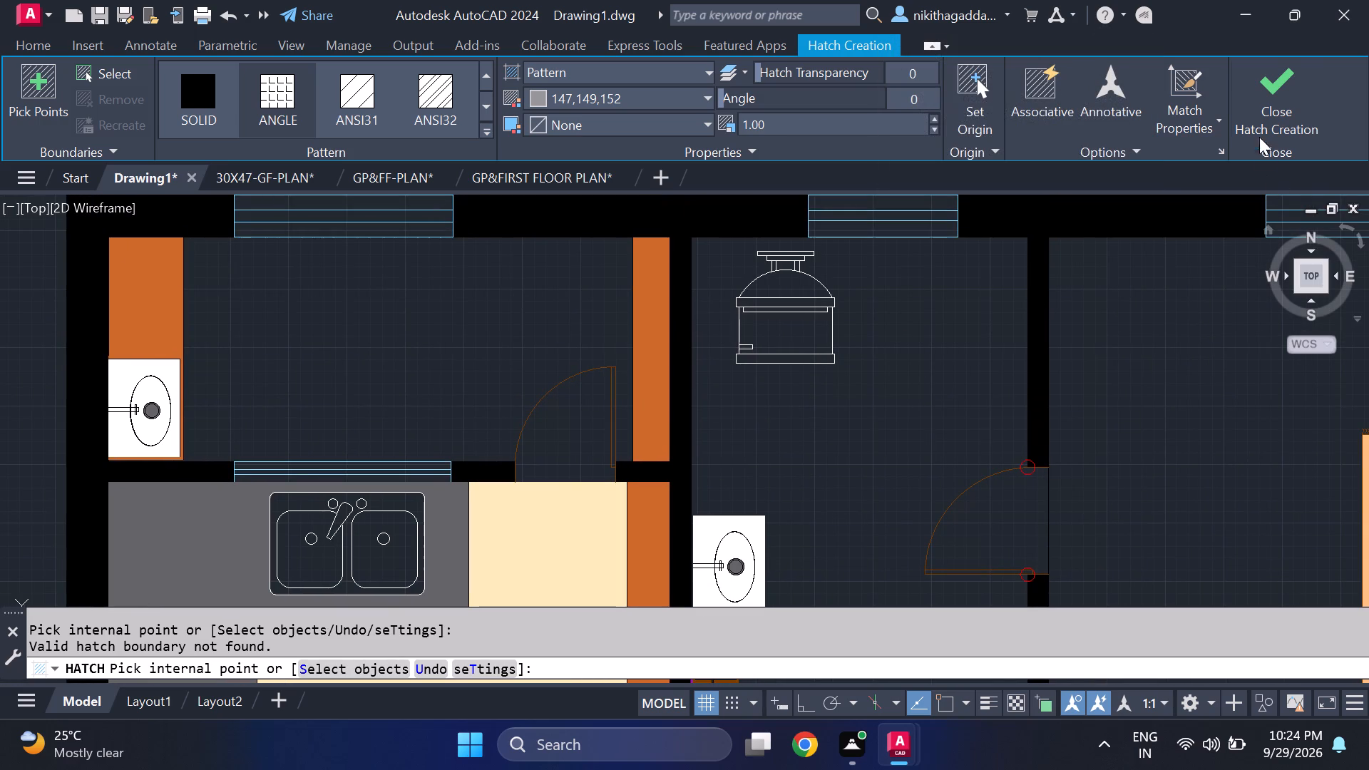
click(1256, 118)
Hatch the floor of the bathroom above the wardrobe room, outside its door swing, with pattern ANGLE in colour 147,149,152 at scale 1.
text(hatch)
key(Return)
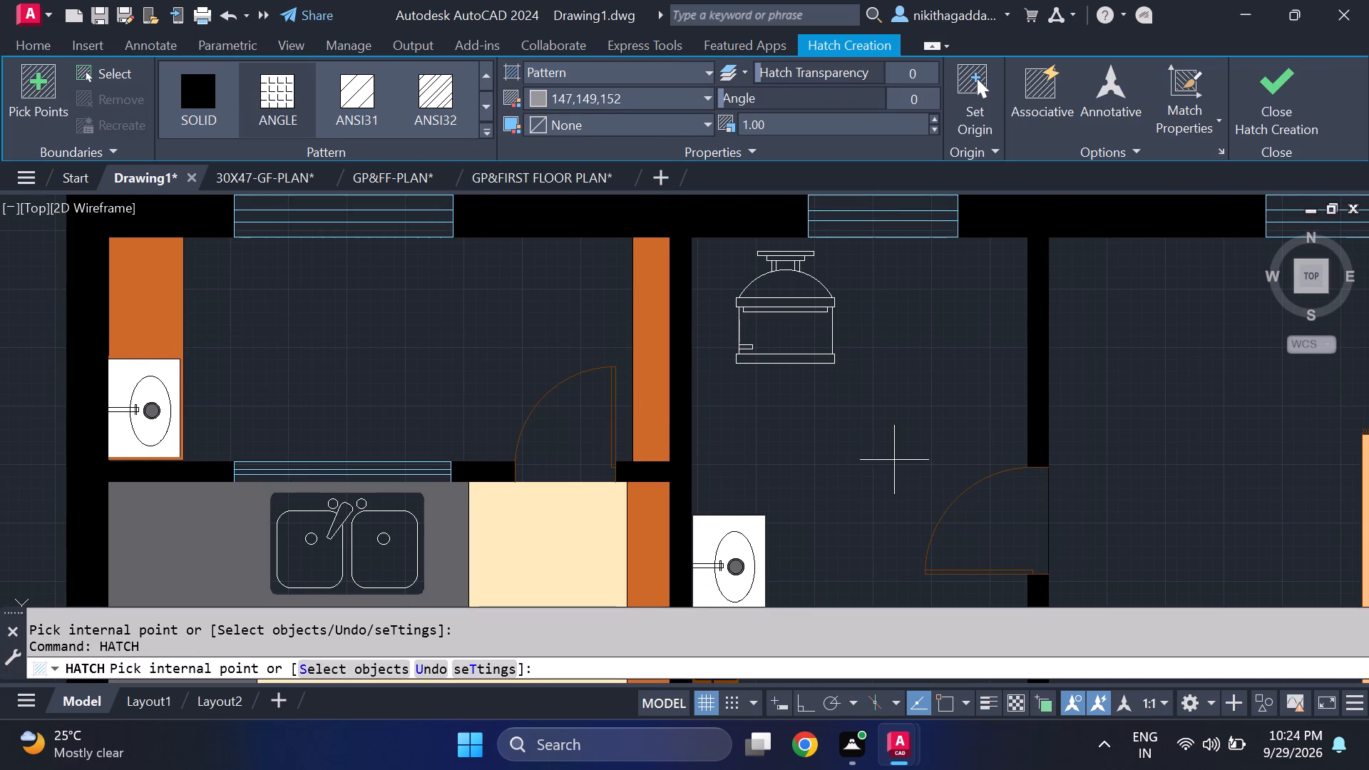
click(894, 456)
click(1255, 128)
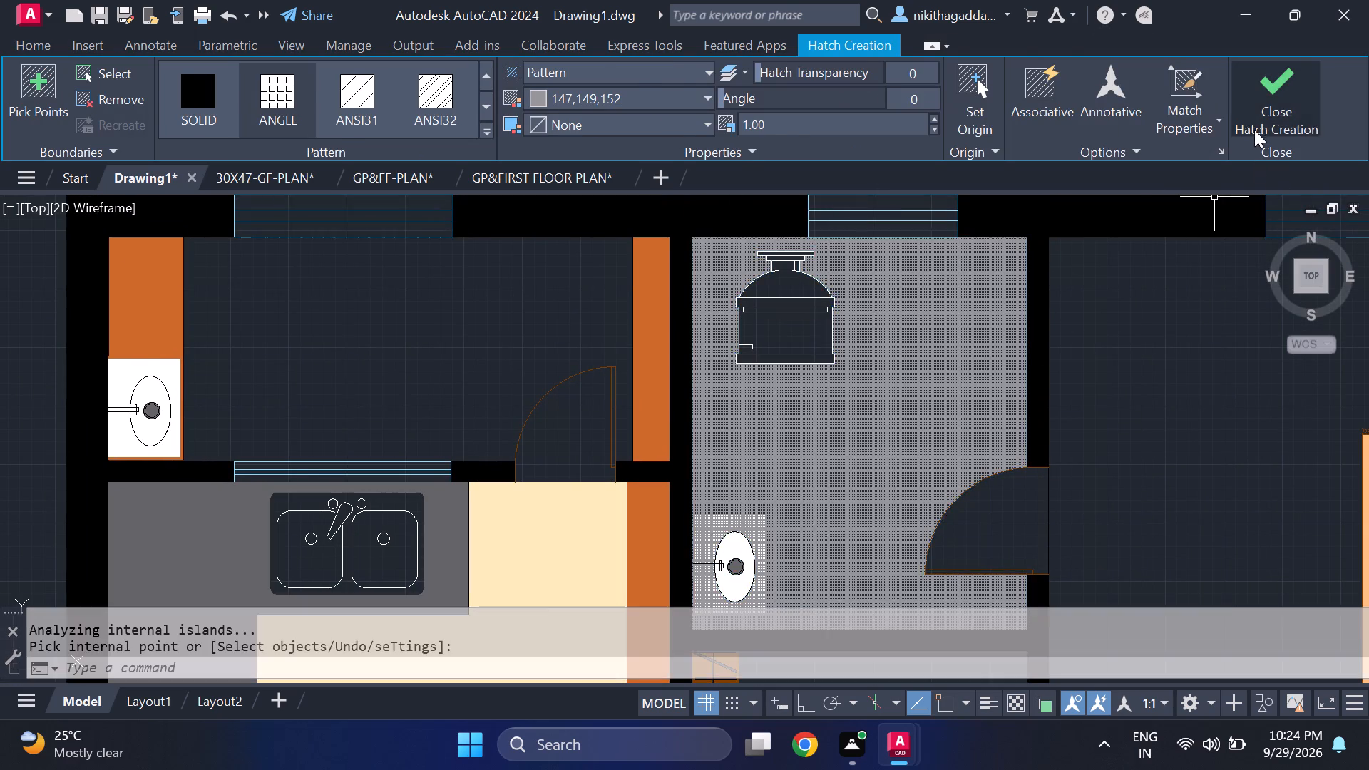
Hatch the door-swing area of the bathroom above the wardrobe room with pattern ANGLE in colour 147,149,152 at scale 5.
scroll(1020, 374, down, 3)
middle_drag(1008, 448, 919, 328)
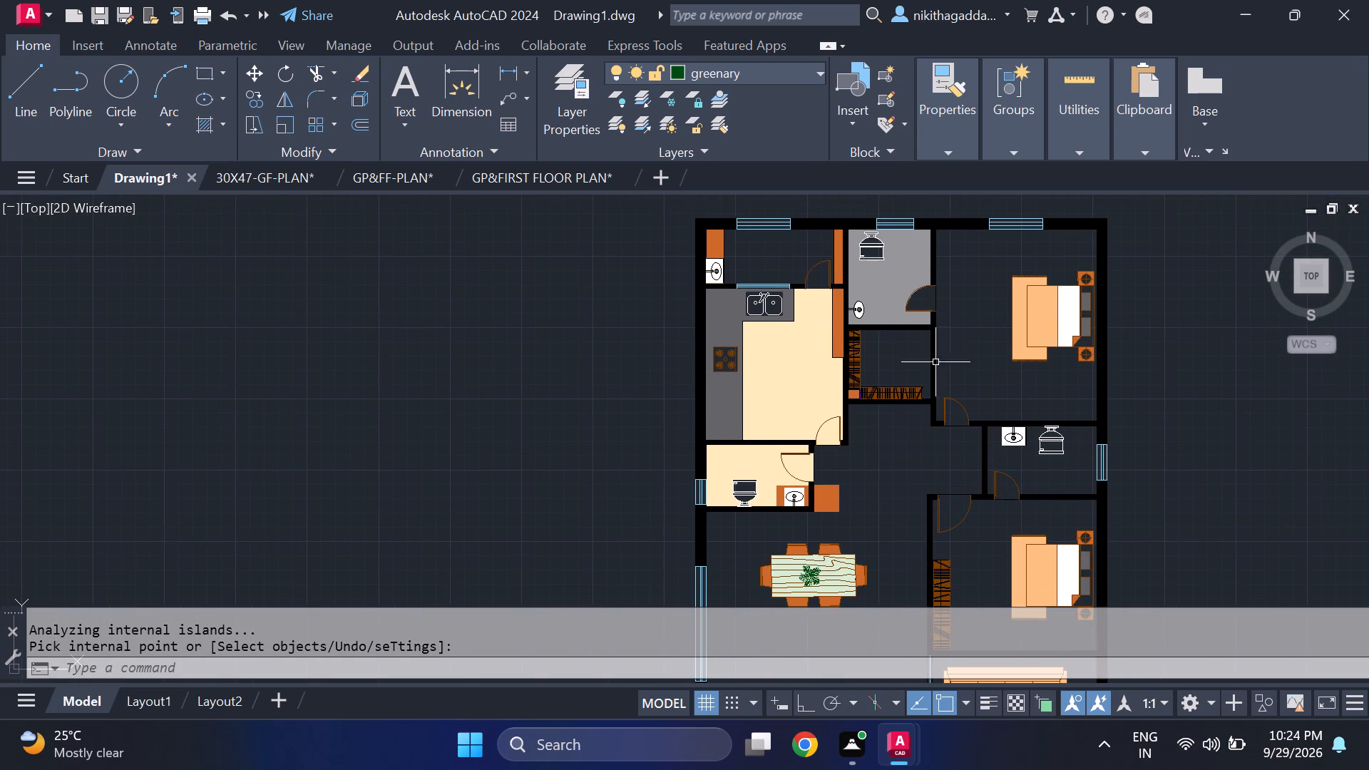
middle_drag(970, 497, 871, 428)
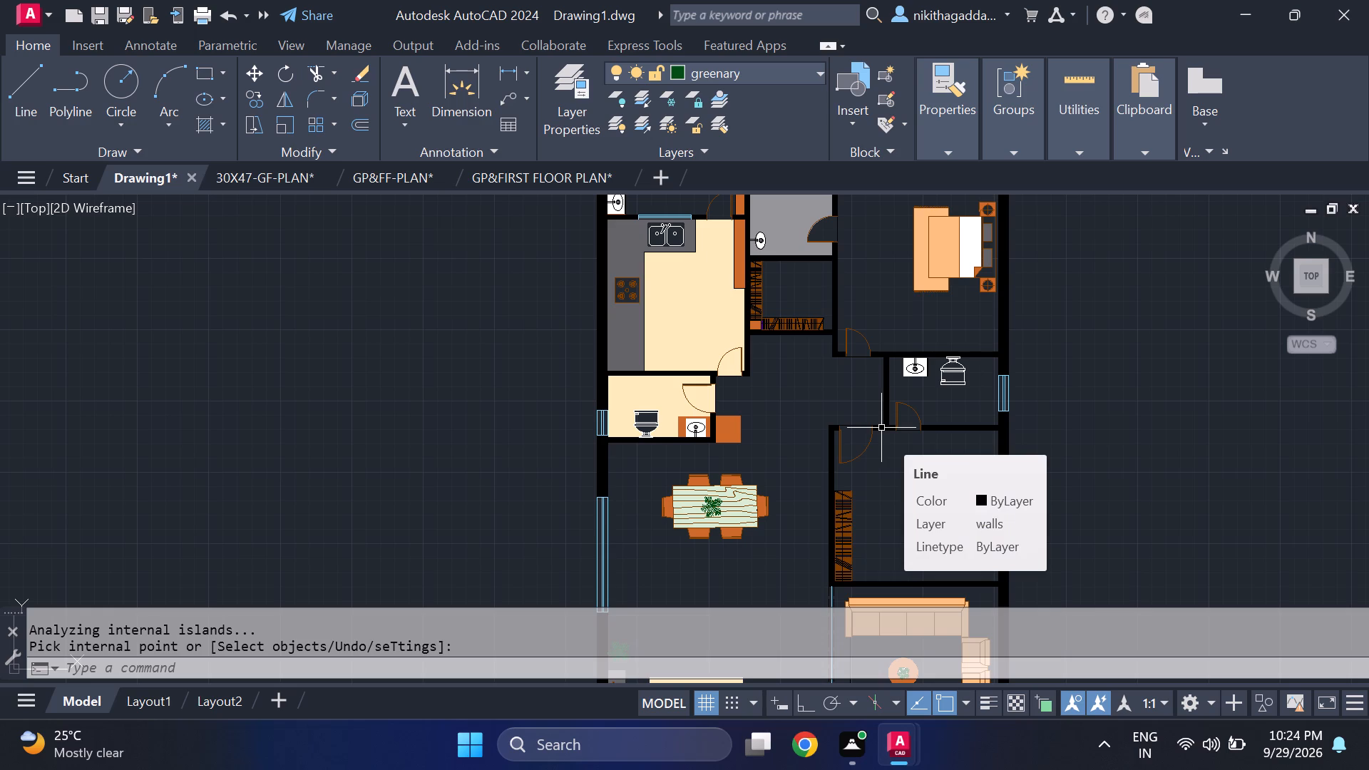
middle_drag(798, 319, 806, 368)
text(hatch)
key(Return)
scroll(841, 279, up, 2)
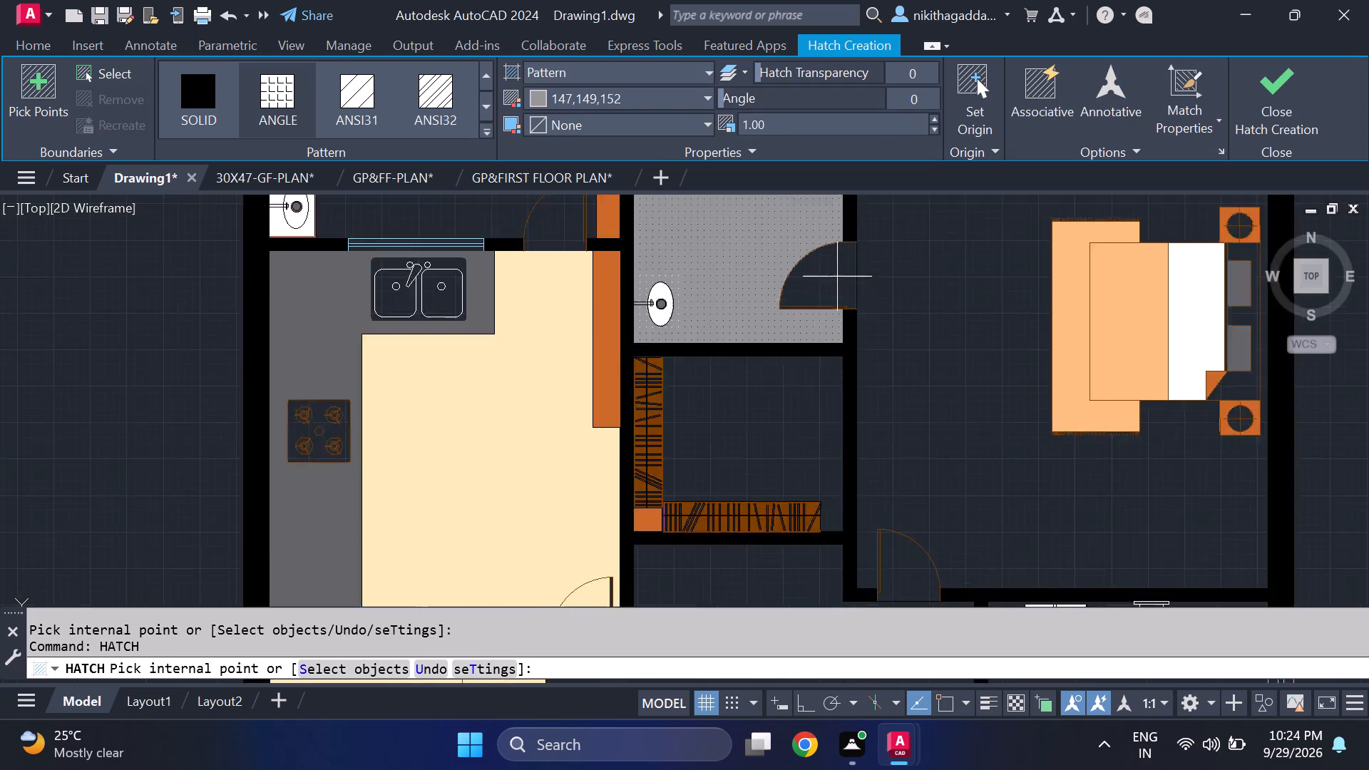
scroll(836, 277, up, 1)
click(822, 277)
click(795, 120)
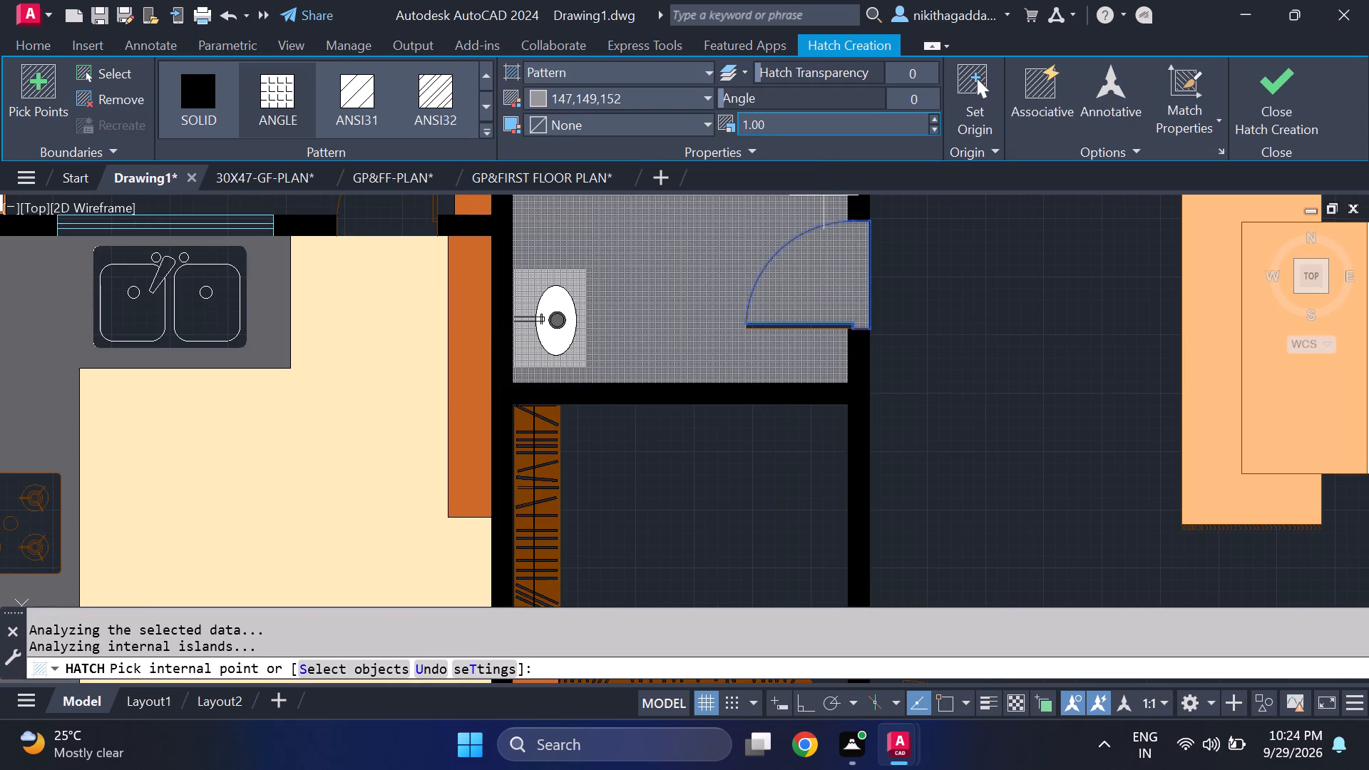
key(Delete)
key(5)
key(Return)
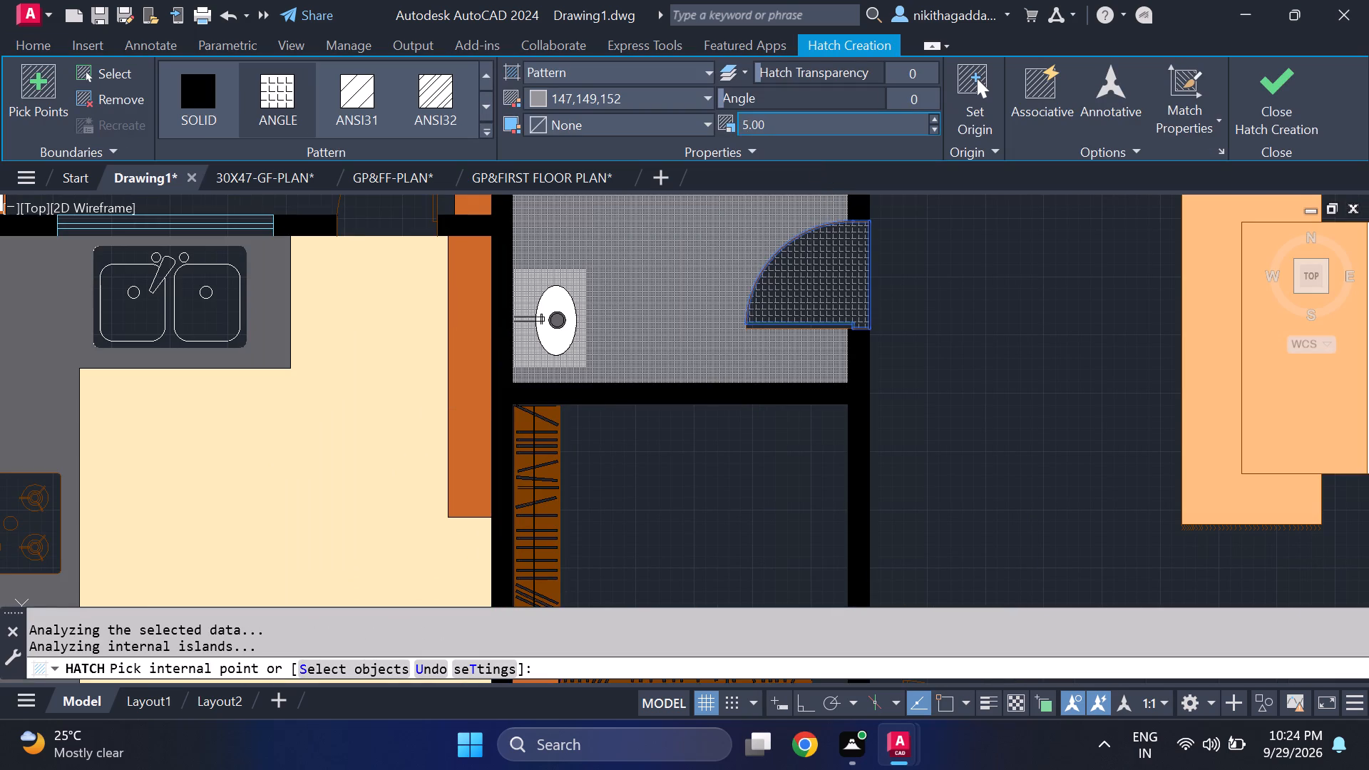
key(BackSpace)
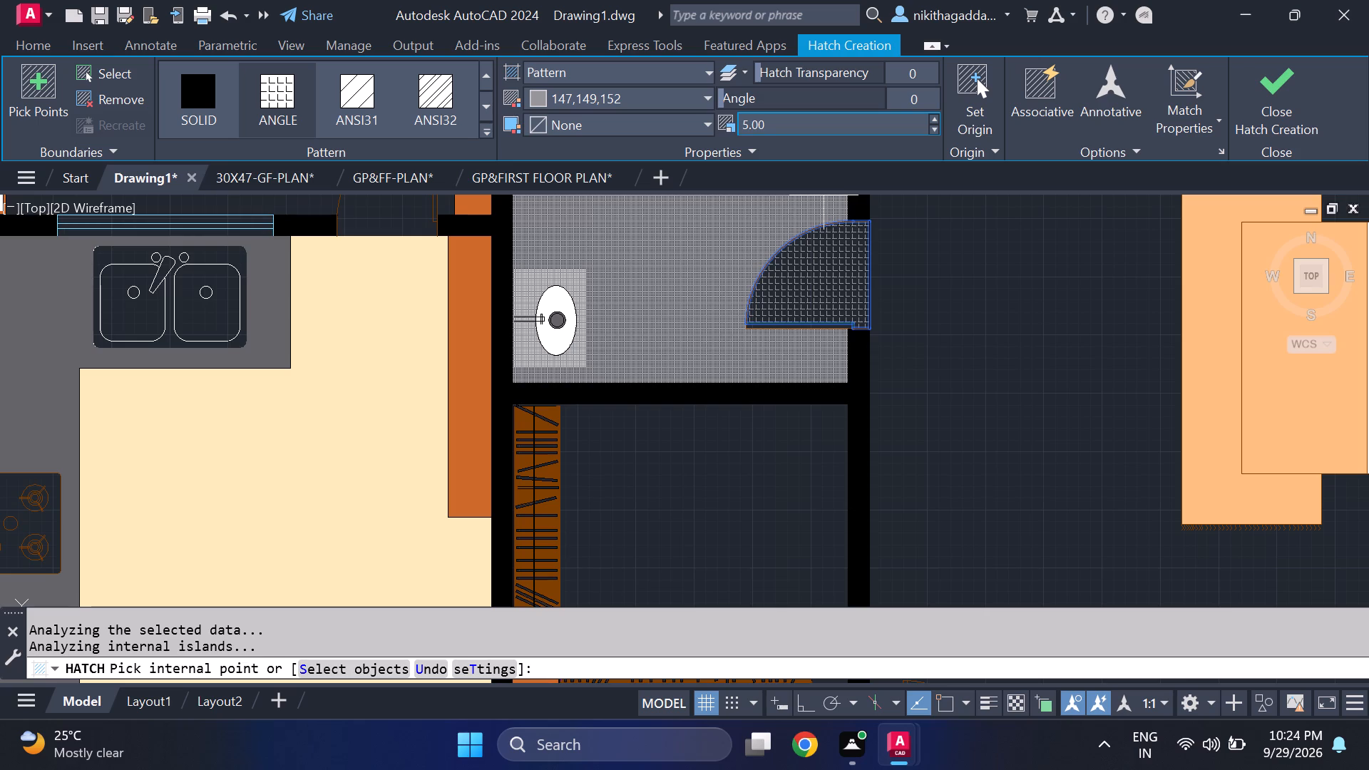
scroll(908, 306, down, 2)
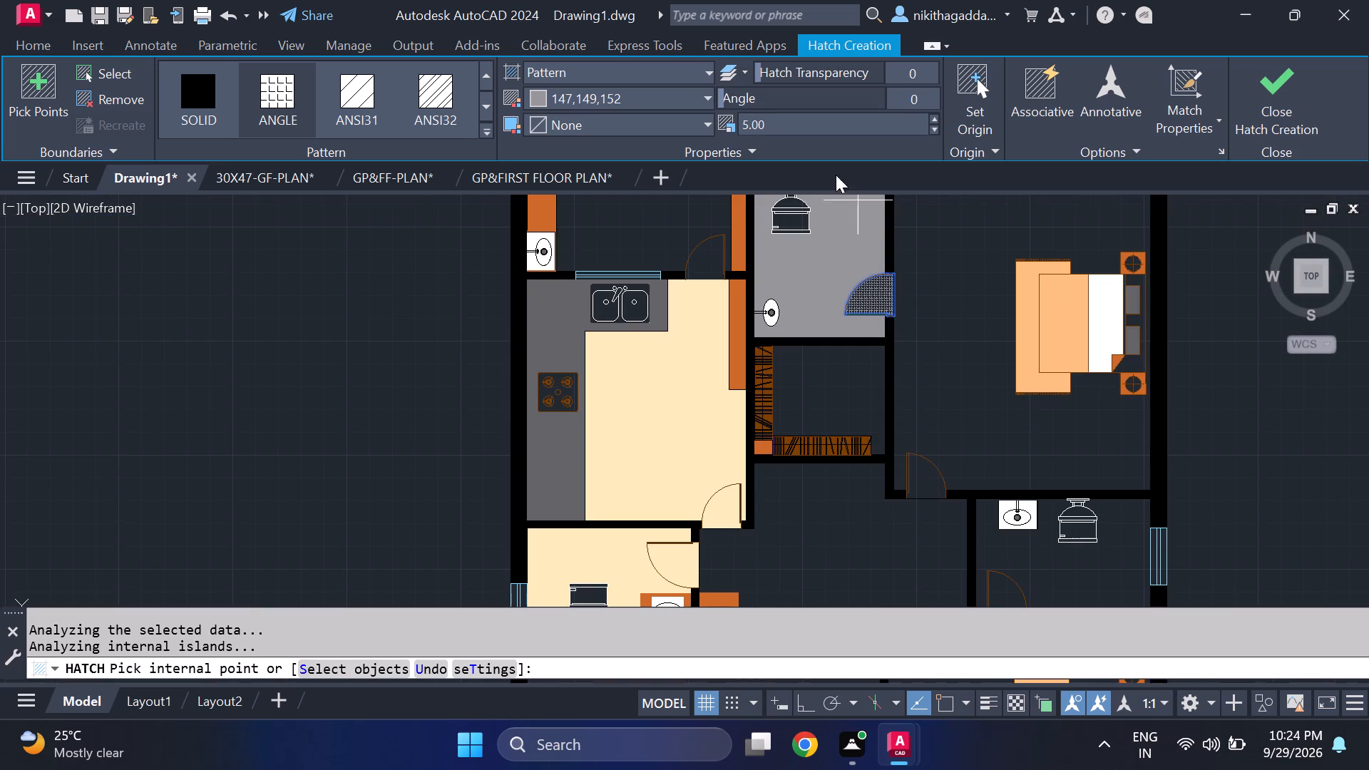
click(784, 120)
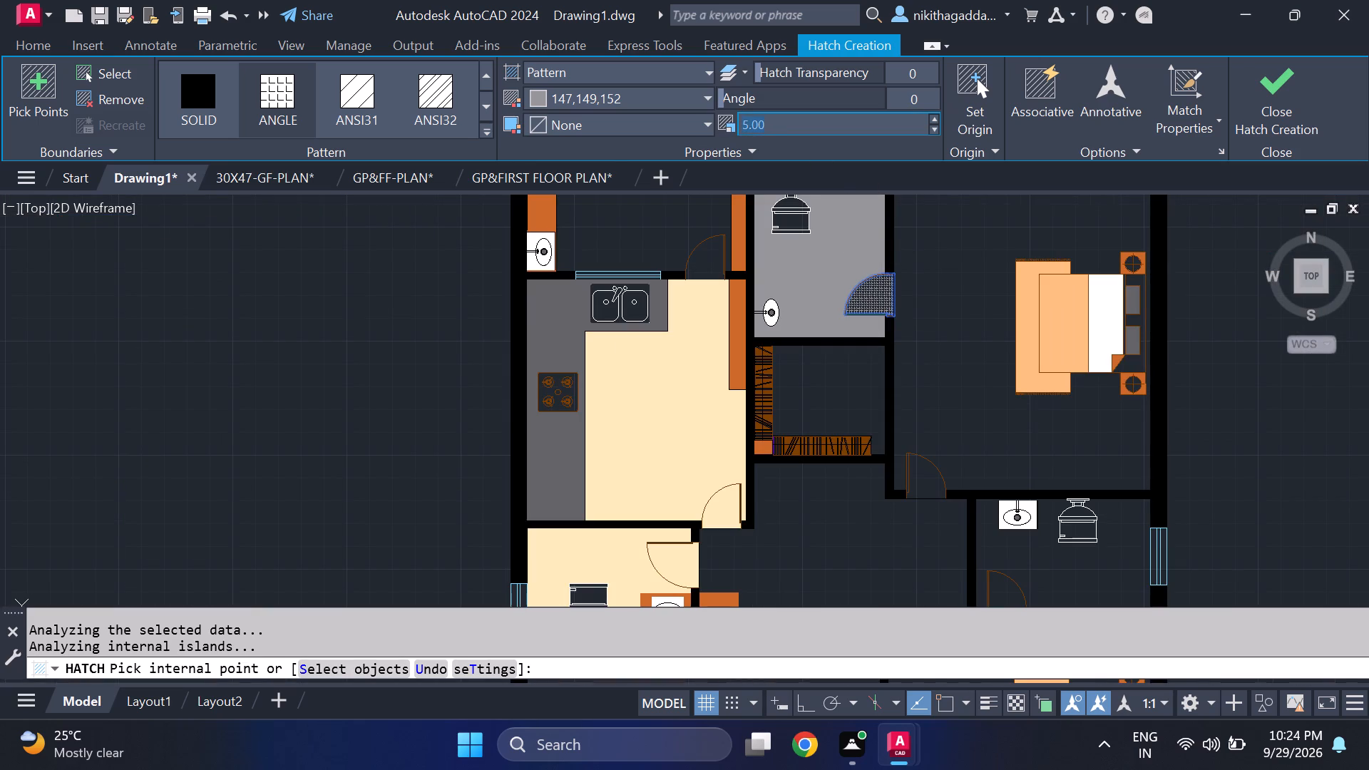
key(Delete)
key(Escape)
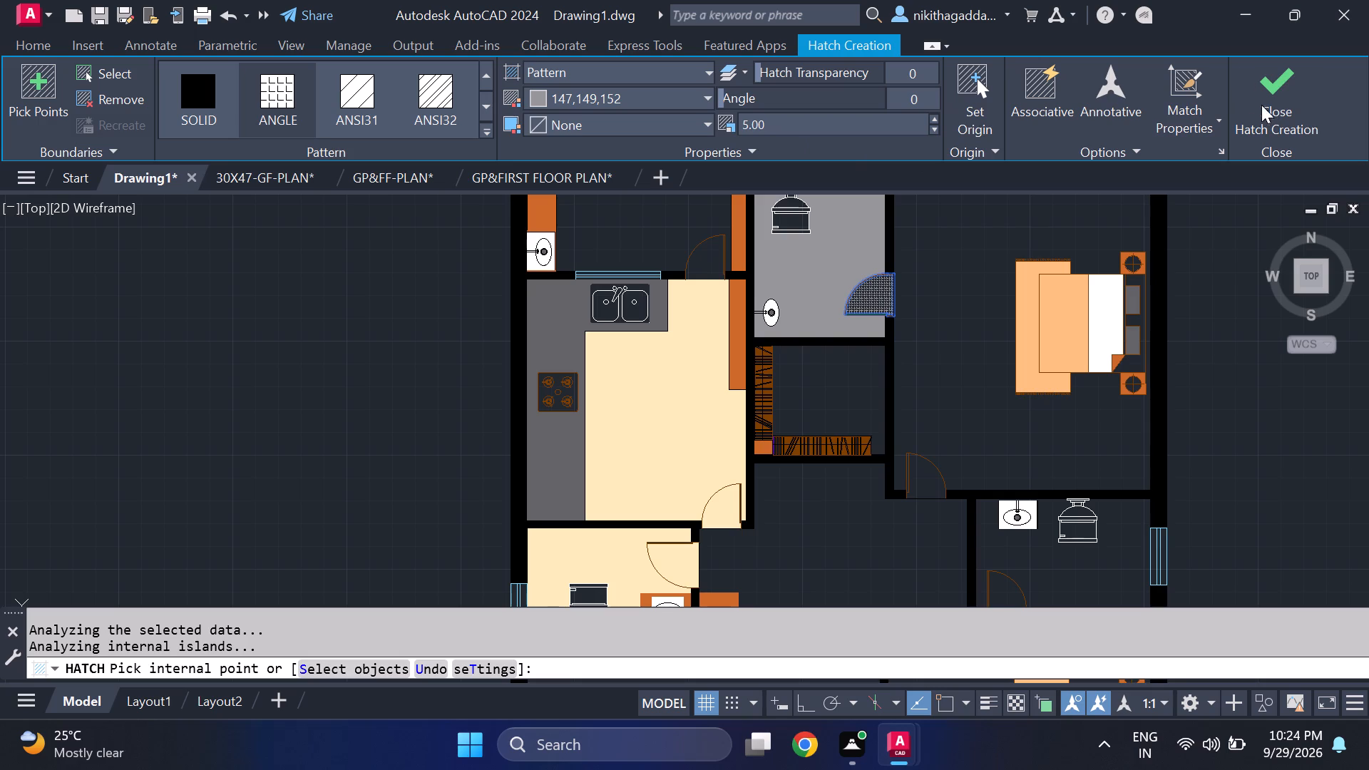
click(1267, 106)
Set the scale of the ANGLE hatch on the floor of the bathroom above the wardrobe room to 5.
scroll(806, 257, up, 1)
click(810, 260)
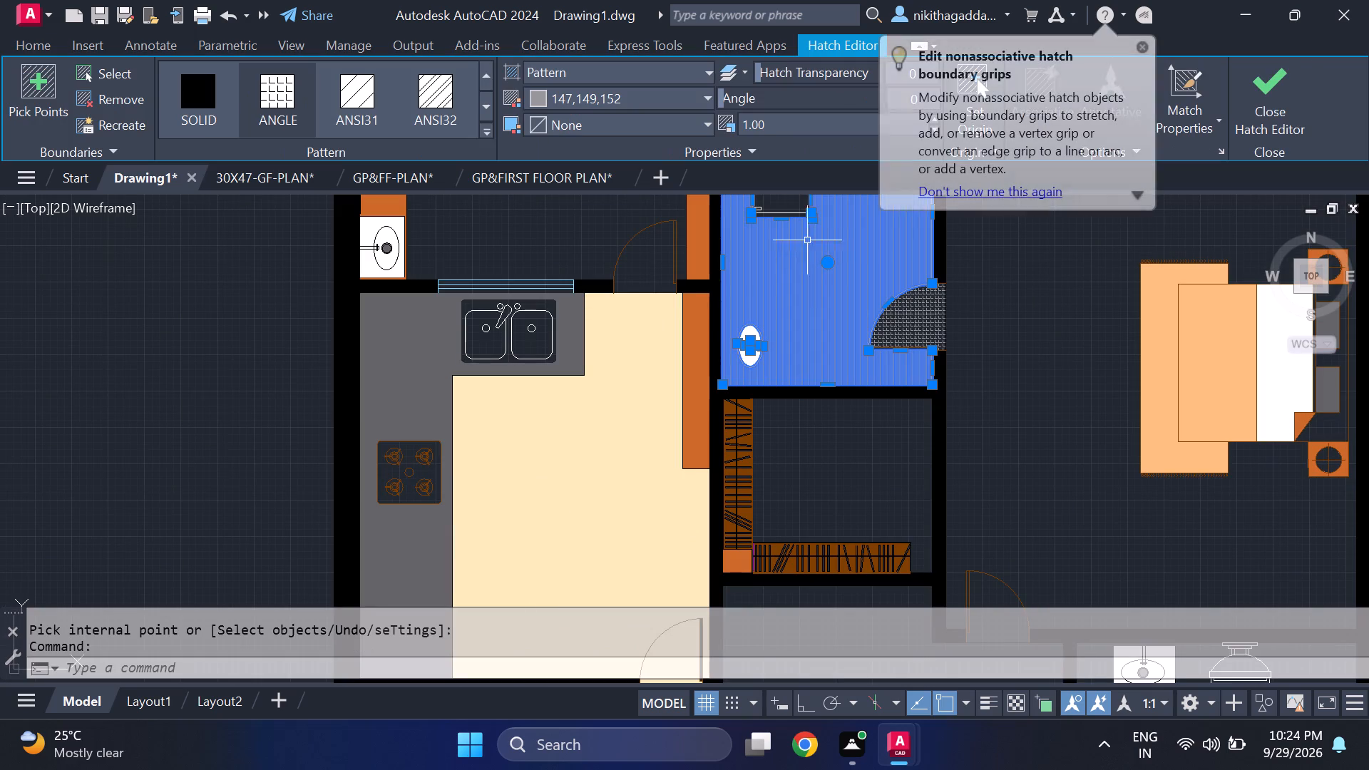
click(784, 126)
key(Delete)
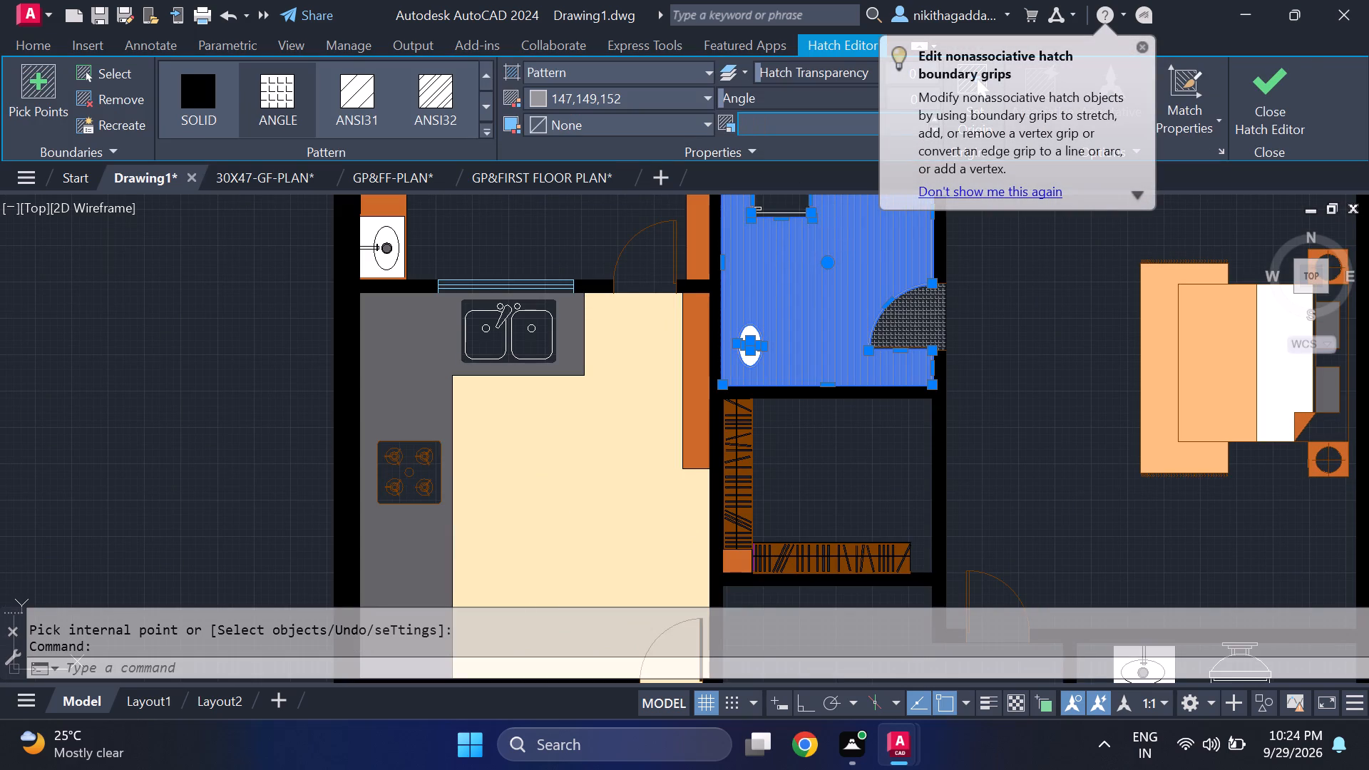
key(5)
key(Return)
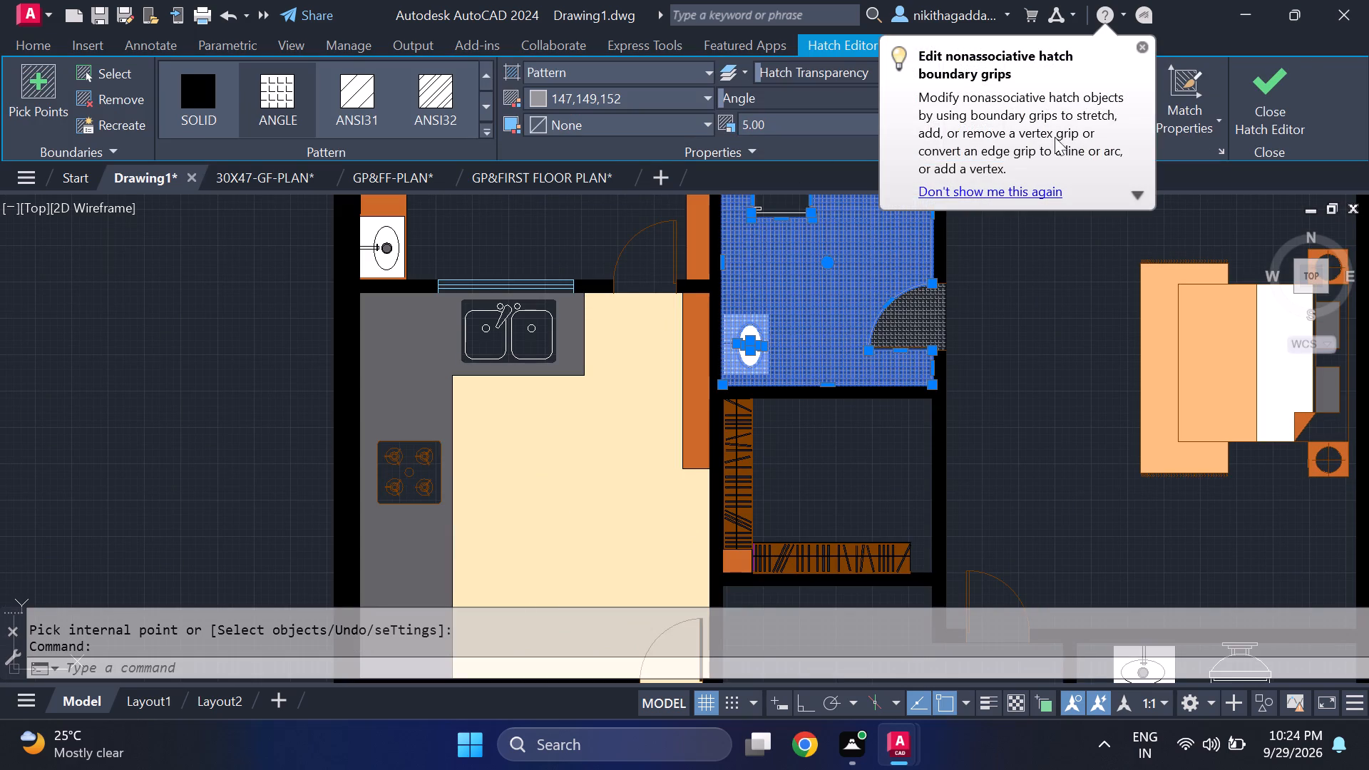
click(1280, 99)
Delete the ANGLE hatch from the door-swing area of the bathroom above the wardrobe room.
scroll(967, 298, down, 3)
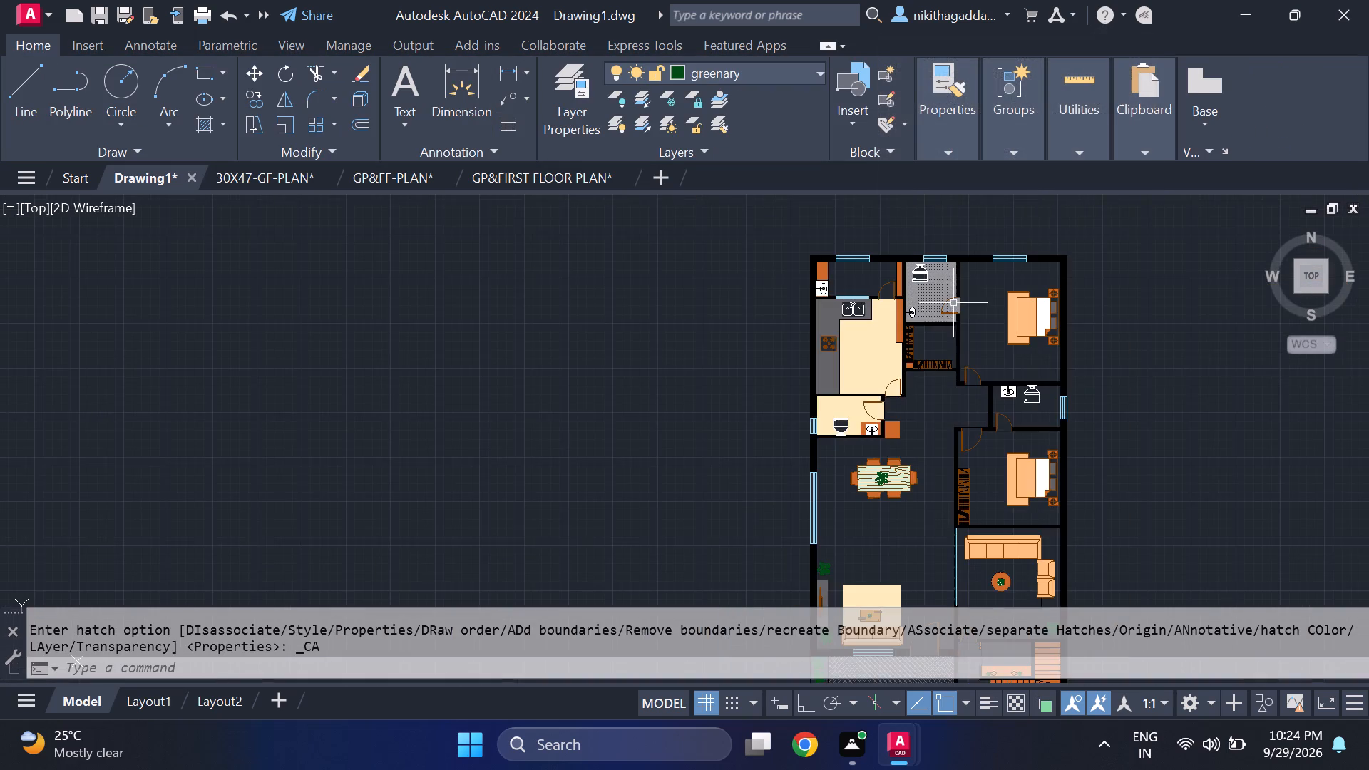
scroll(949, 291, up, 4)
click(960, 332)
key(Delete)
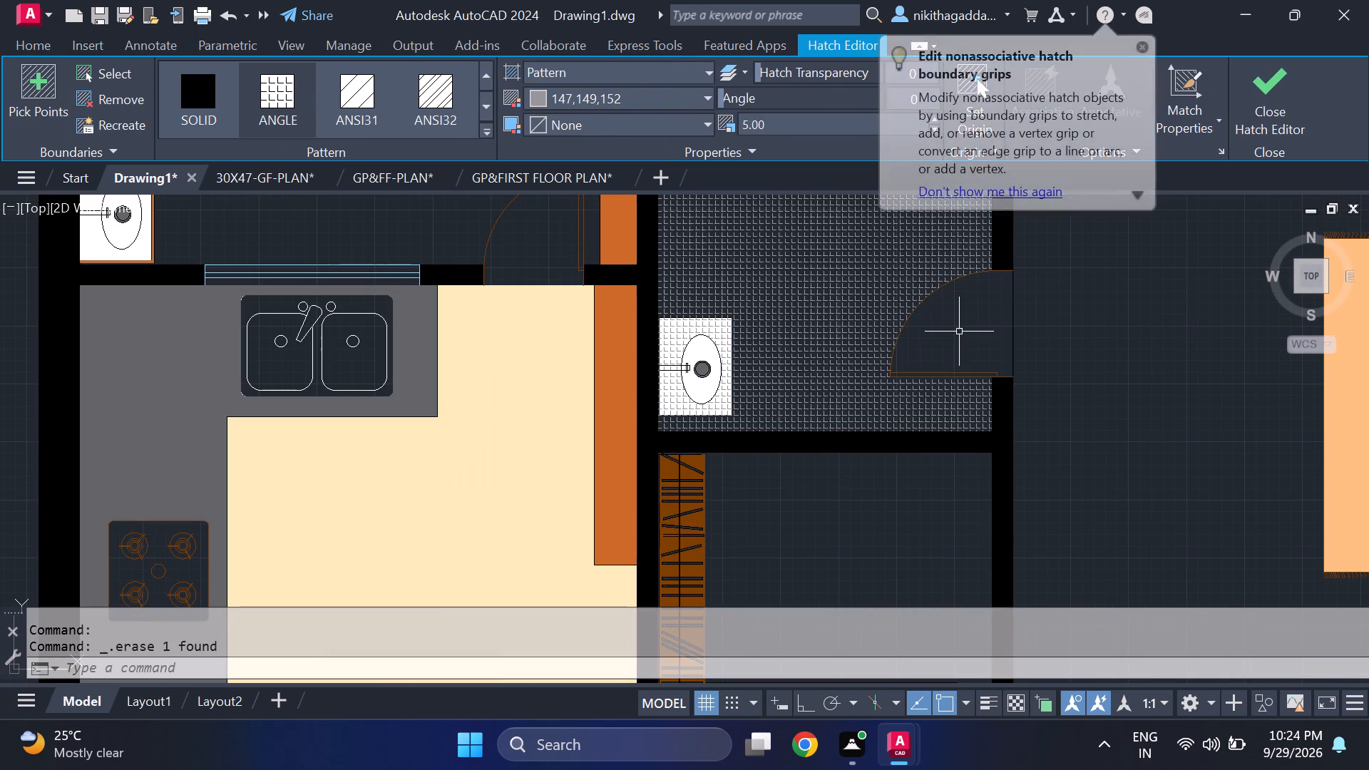
Hatch the door-swing area of the bathroom above the wardrobe room with pattern ANGLE in colour 147,149,152 at scale 5.
scroll(948, 364, down, 4)
scroll(964, 354, up, 3)
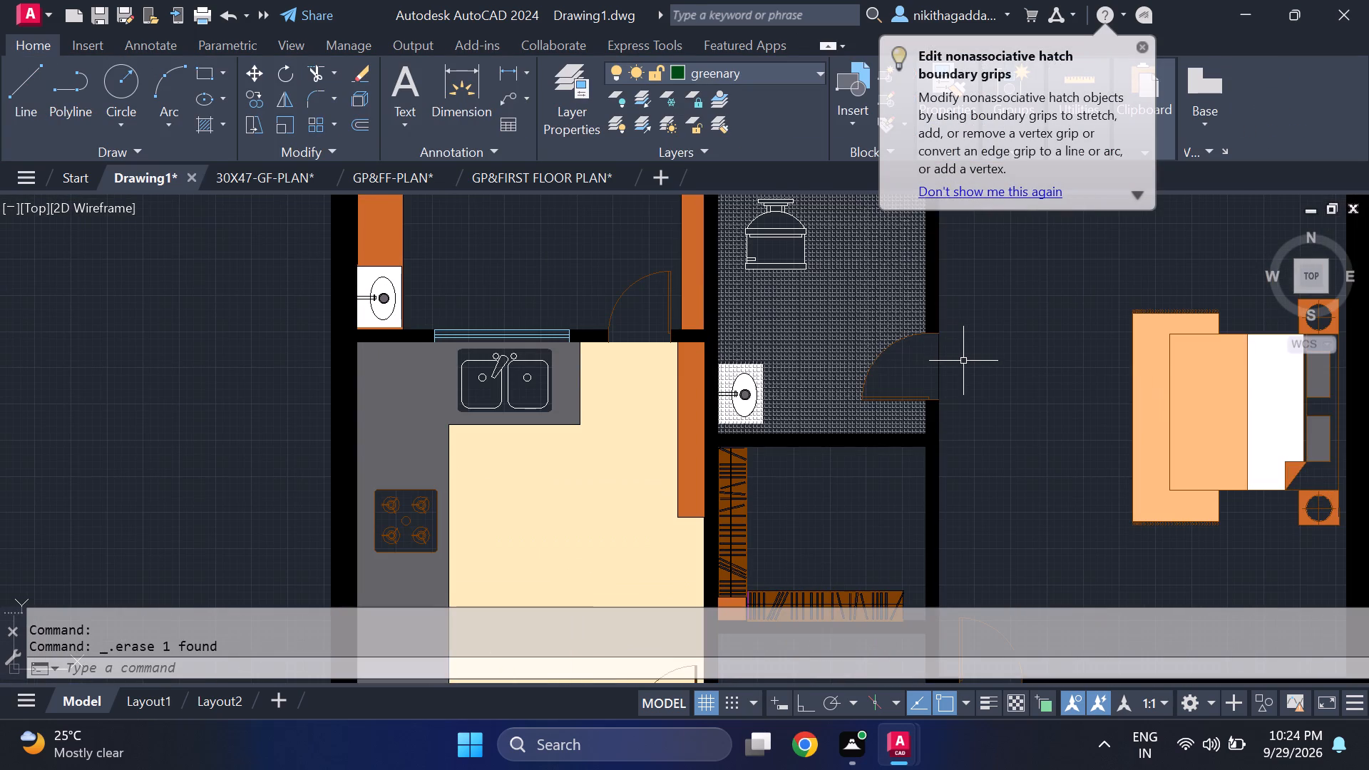
middle_drag(960, 362, 958, 496)
scroll(942, 505, up, 2)
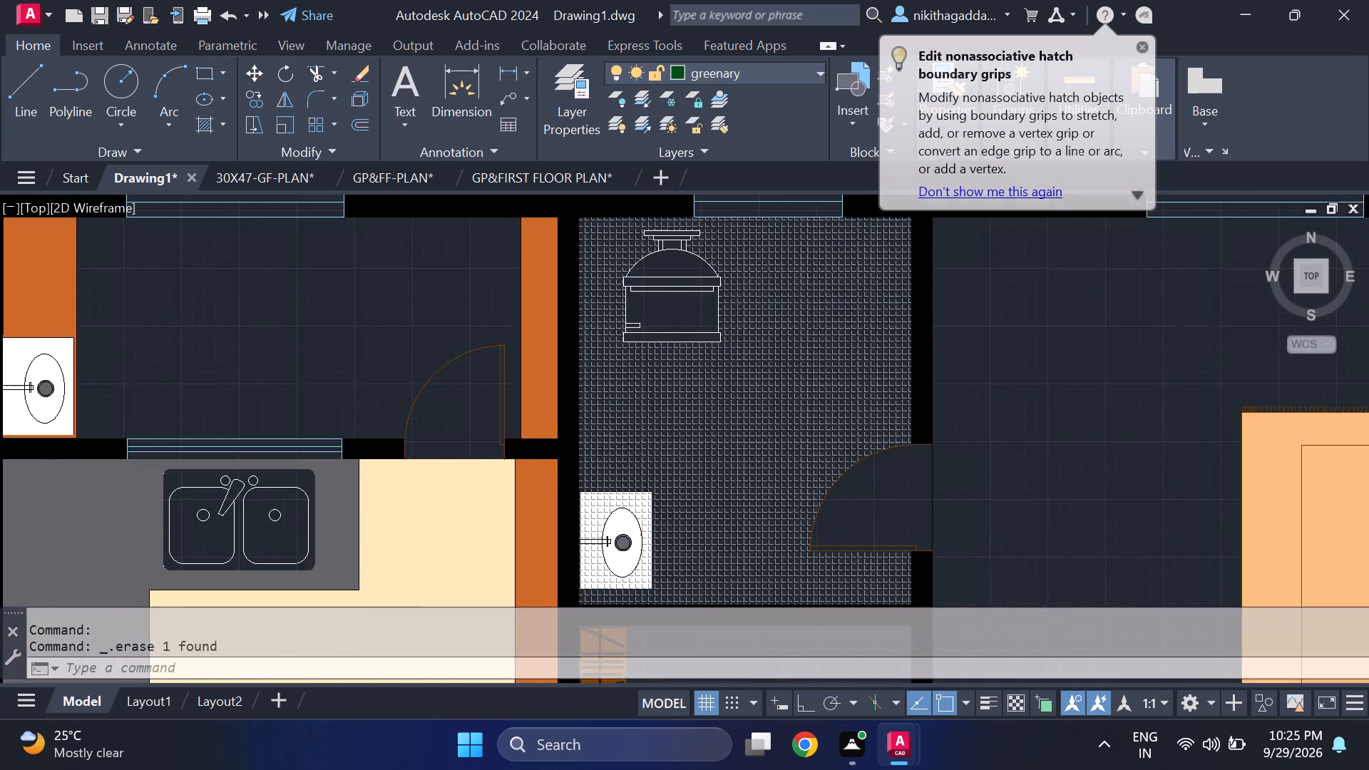
scroll(886, 507, down, 4)
middle_drag(883, 508, 767, 392)
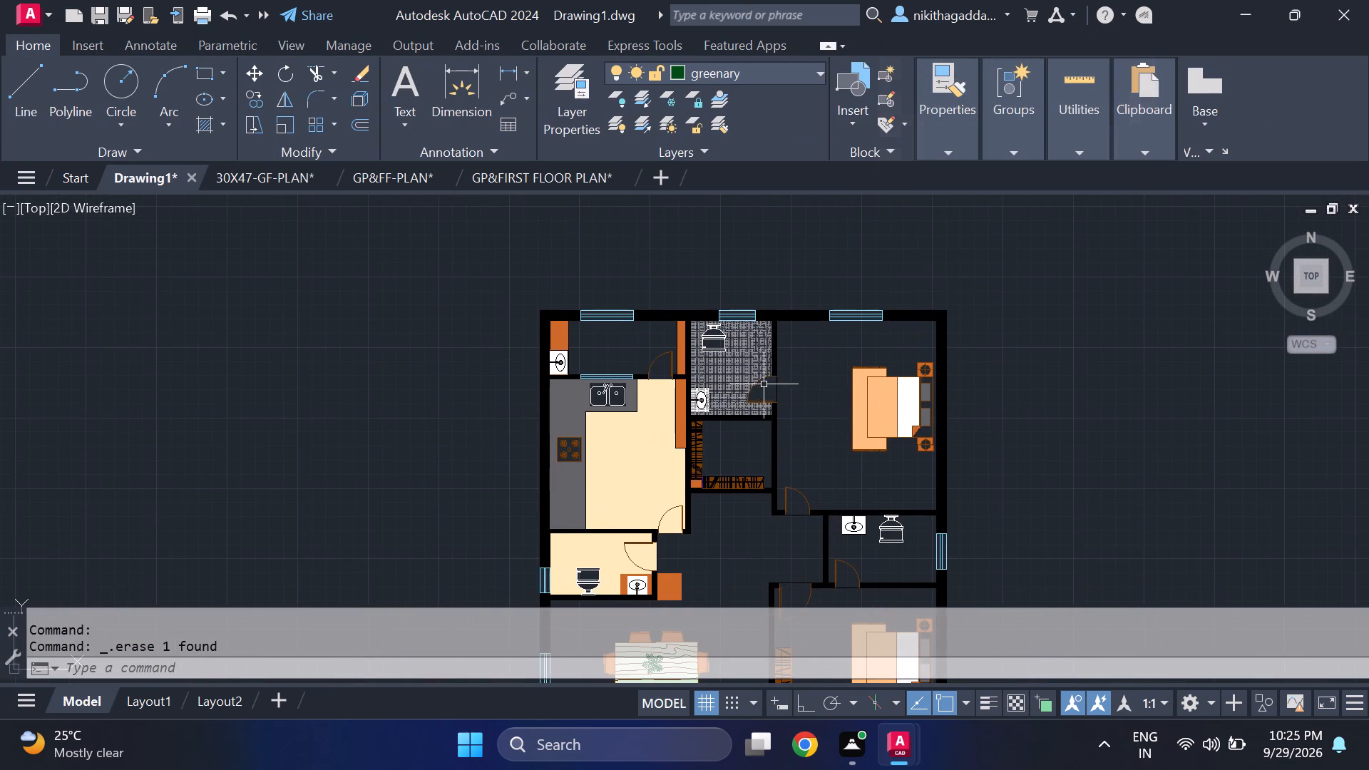
middle_drag(863, 477, 813, 327)
scroll(821, 386, down, 2)
scroll(832, 401, up, 2)
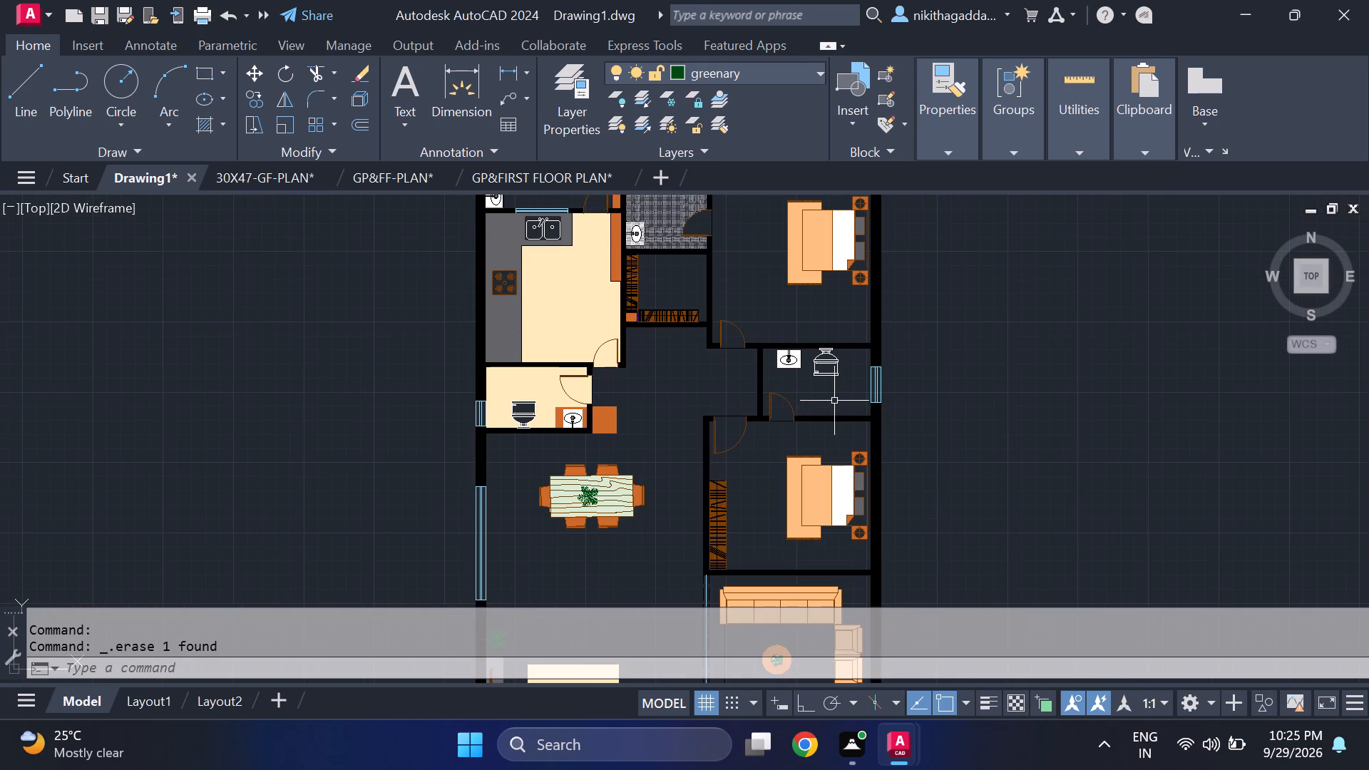
middle_drag(712, 360, 684, 412)
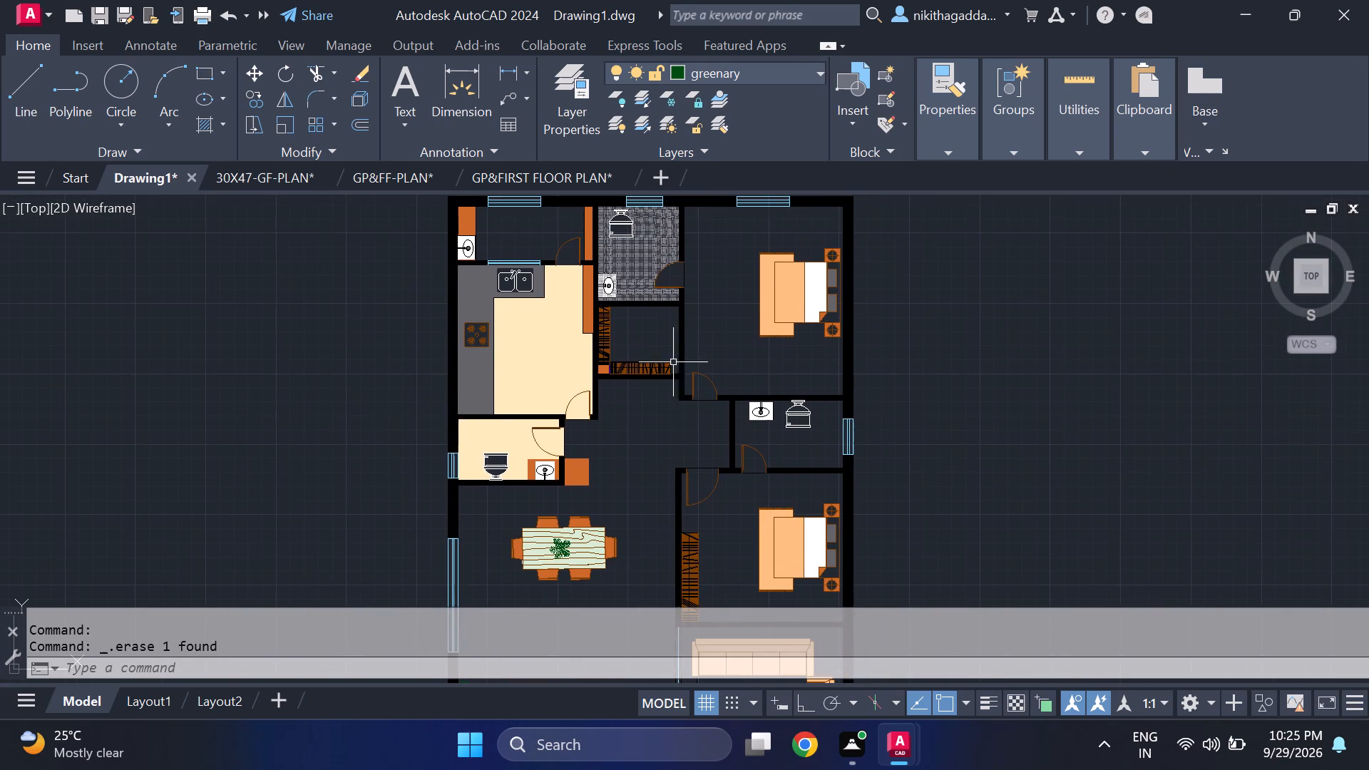
scroll(658, 277, up, 2)
text(hatch)
key(Return)
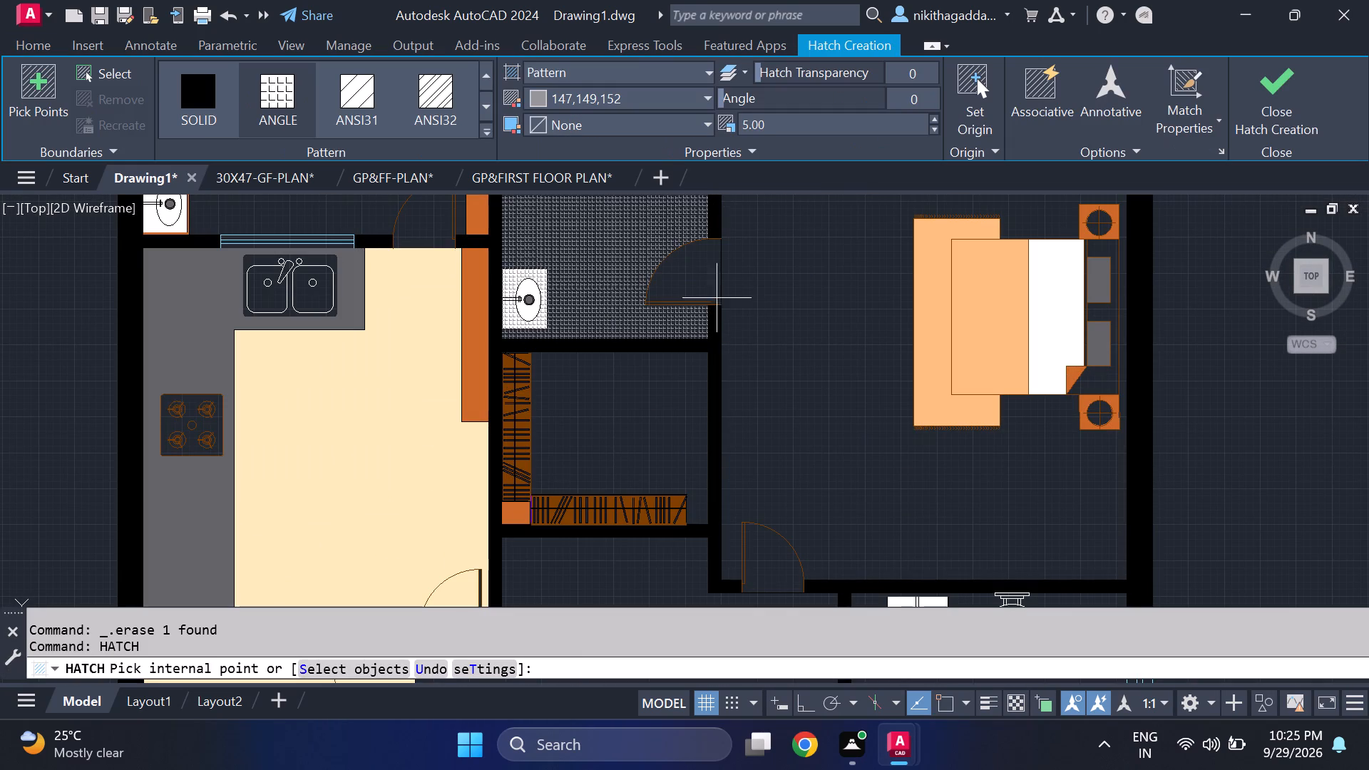
click(680, 290)
click(1267, 106)
Hatch the floor and door-swing area of the bathroom between the two bedrooms with pattern ANGLE in colour 147,149,152 at scale 5.
scroll(935, 312, down, 2)
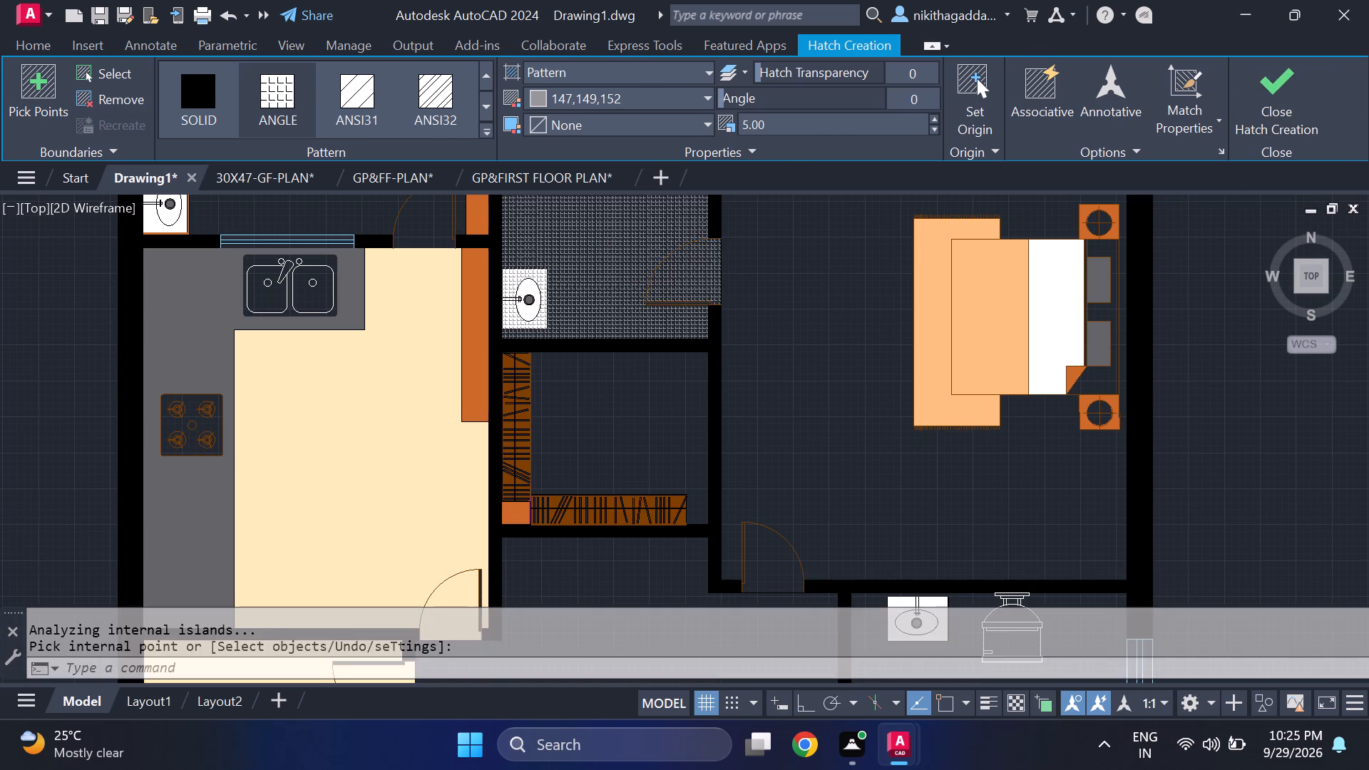
scroll(935, 314, down, 1)
middle_drag(970, 413, 913, 404)
scroll(881, 384, up, 2)
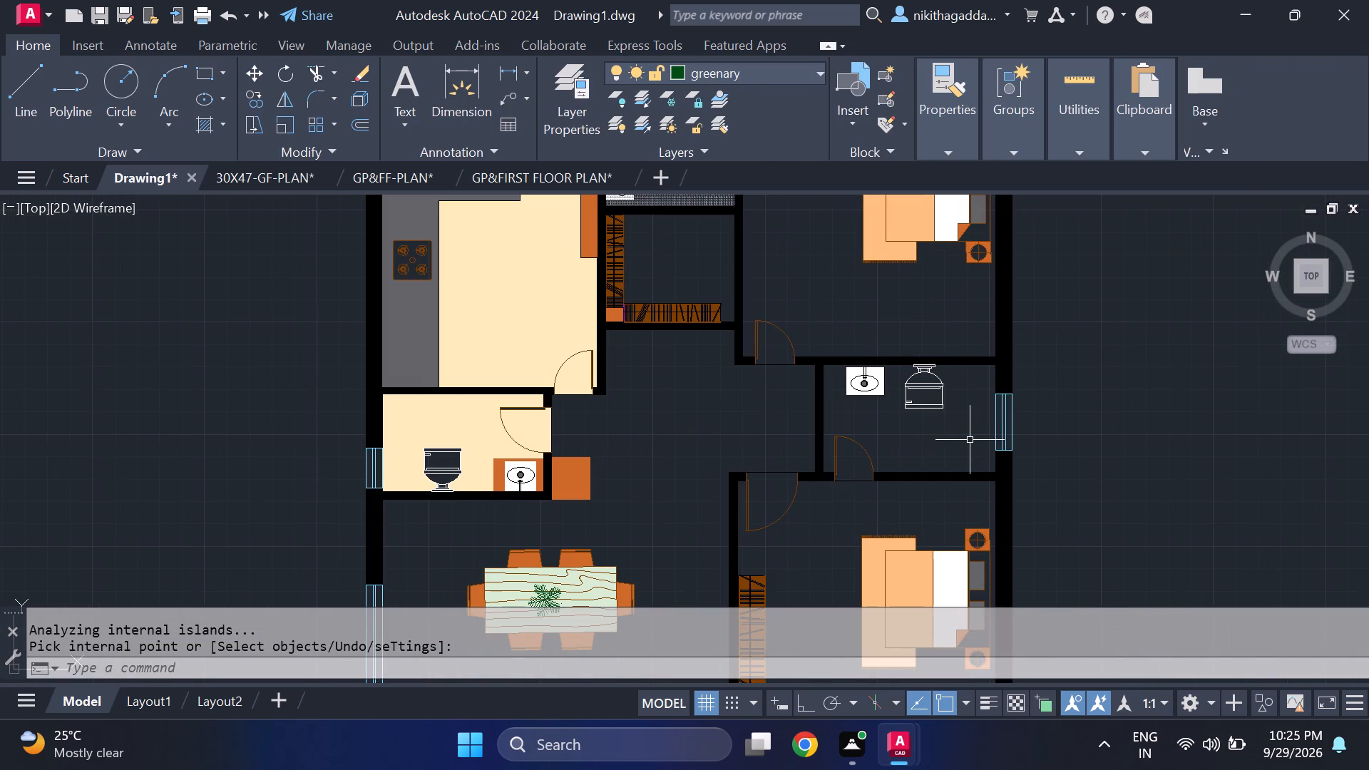
text(hatch)
key(Return)
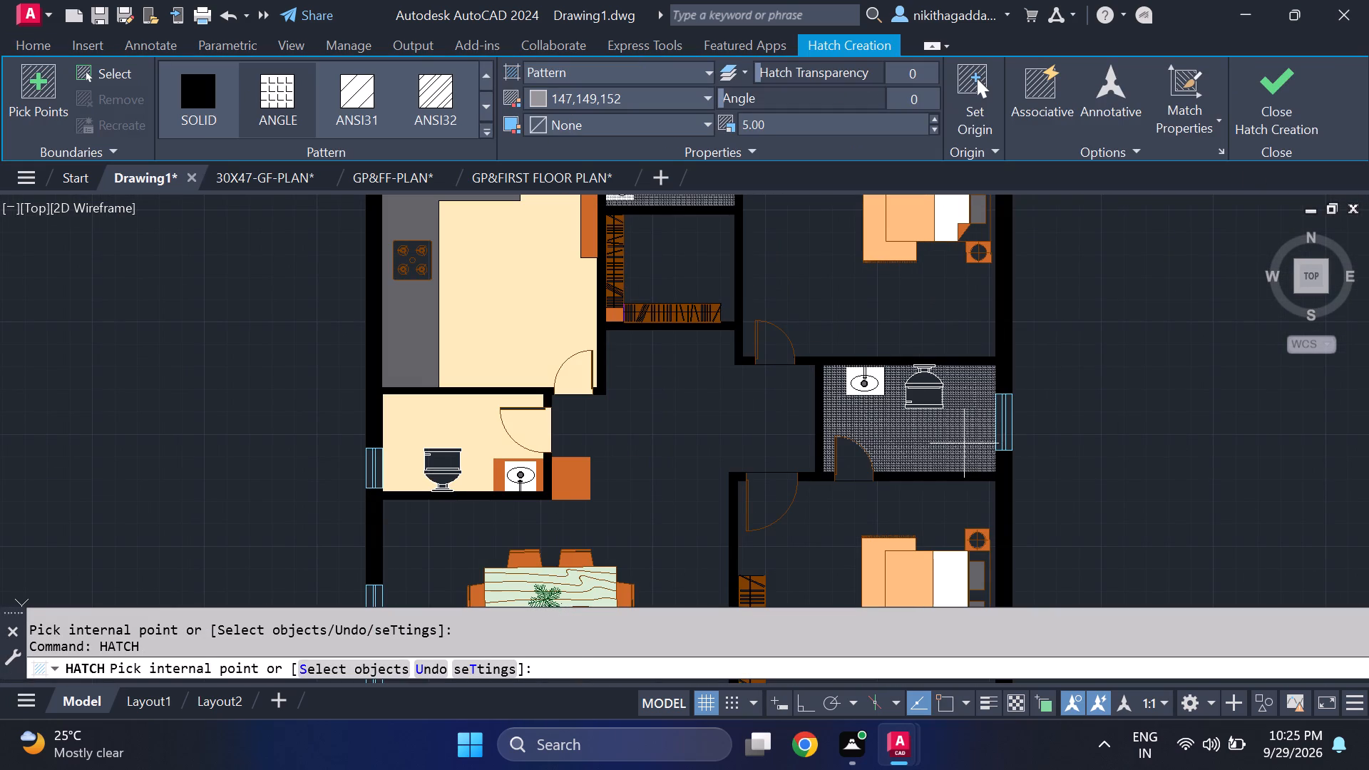
click(963, 443)
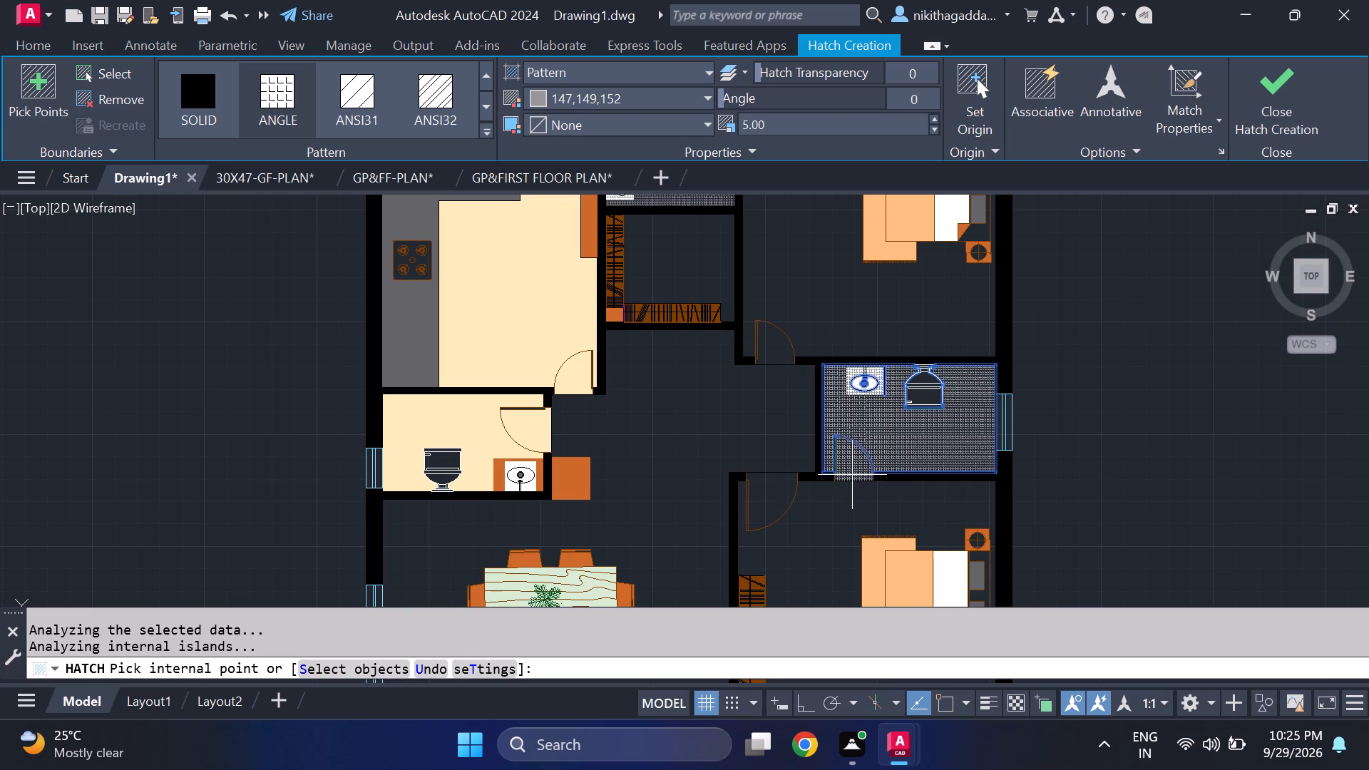
click(847, 465)
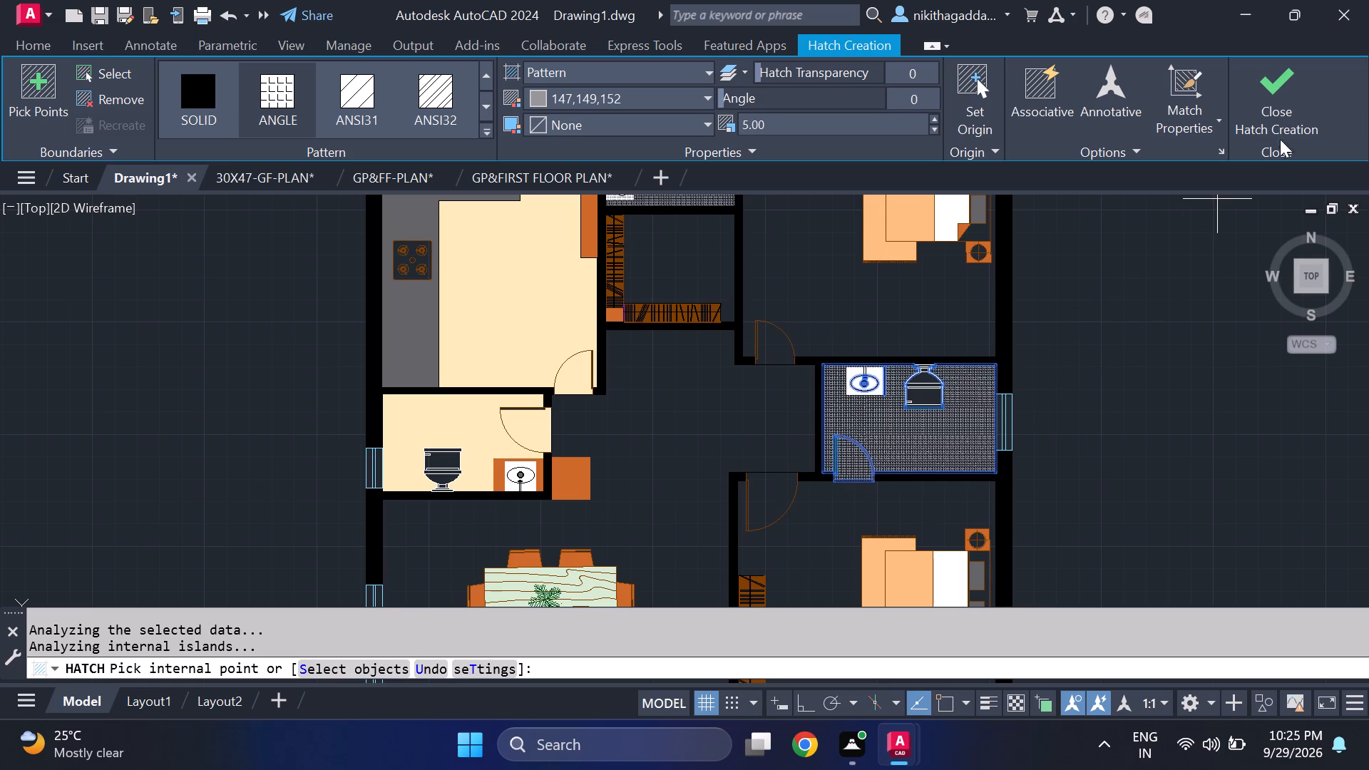
click(1288, 116)
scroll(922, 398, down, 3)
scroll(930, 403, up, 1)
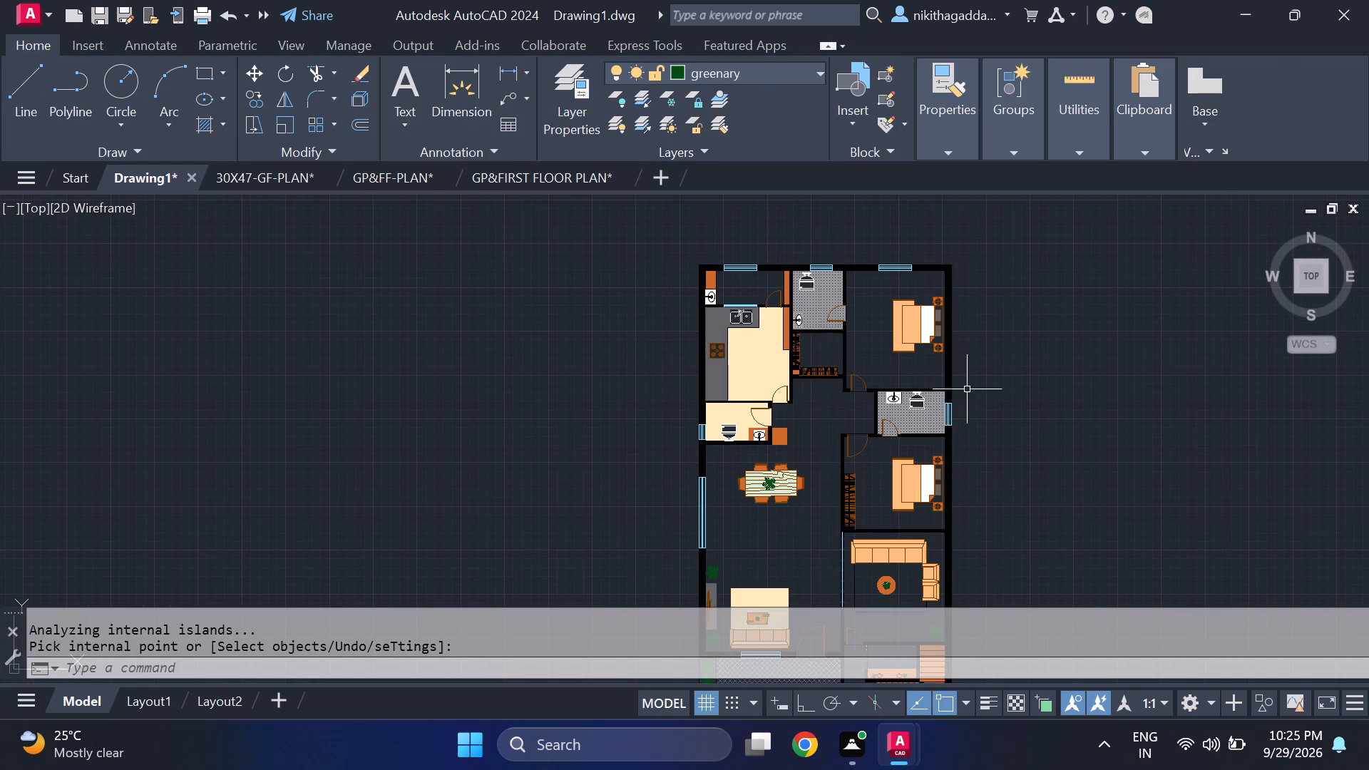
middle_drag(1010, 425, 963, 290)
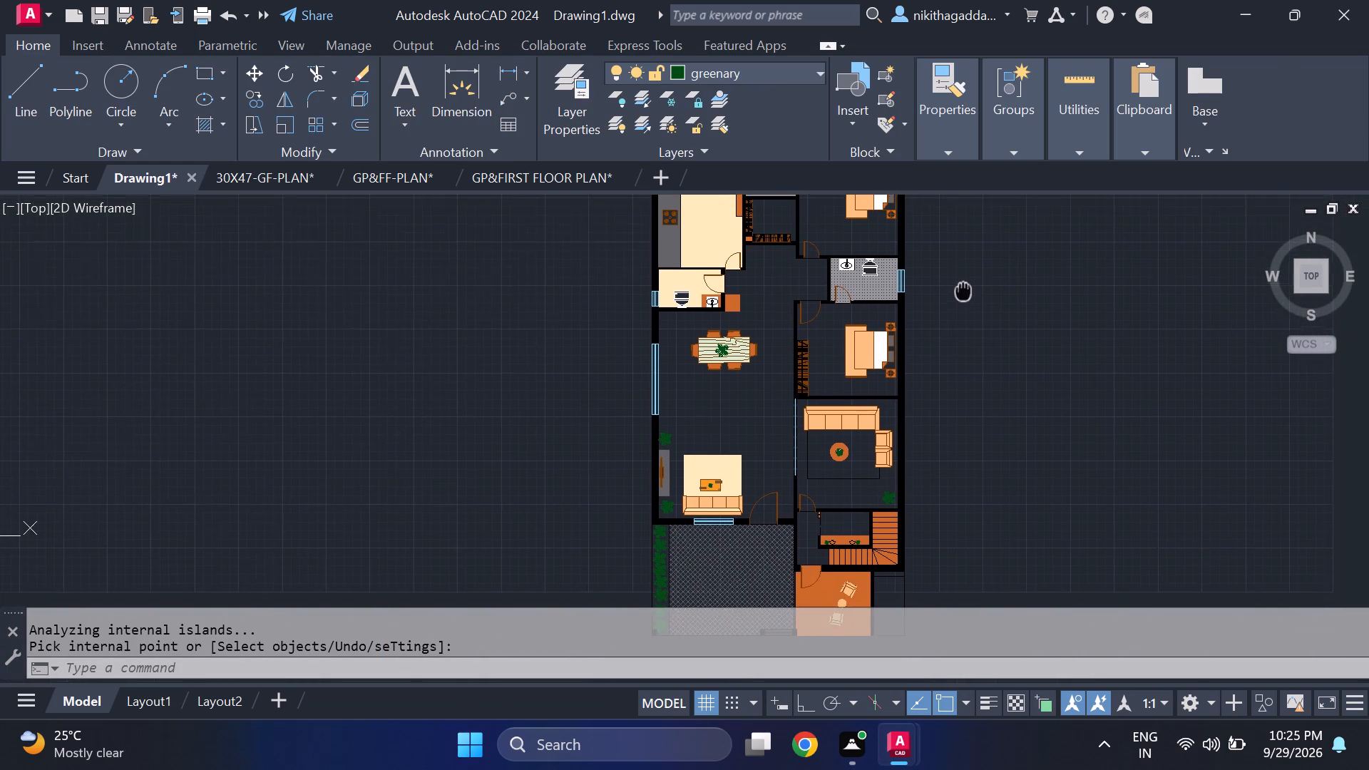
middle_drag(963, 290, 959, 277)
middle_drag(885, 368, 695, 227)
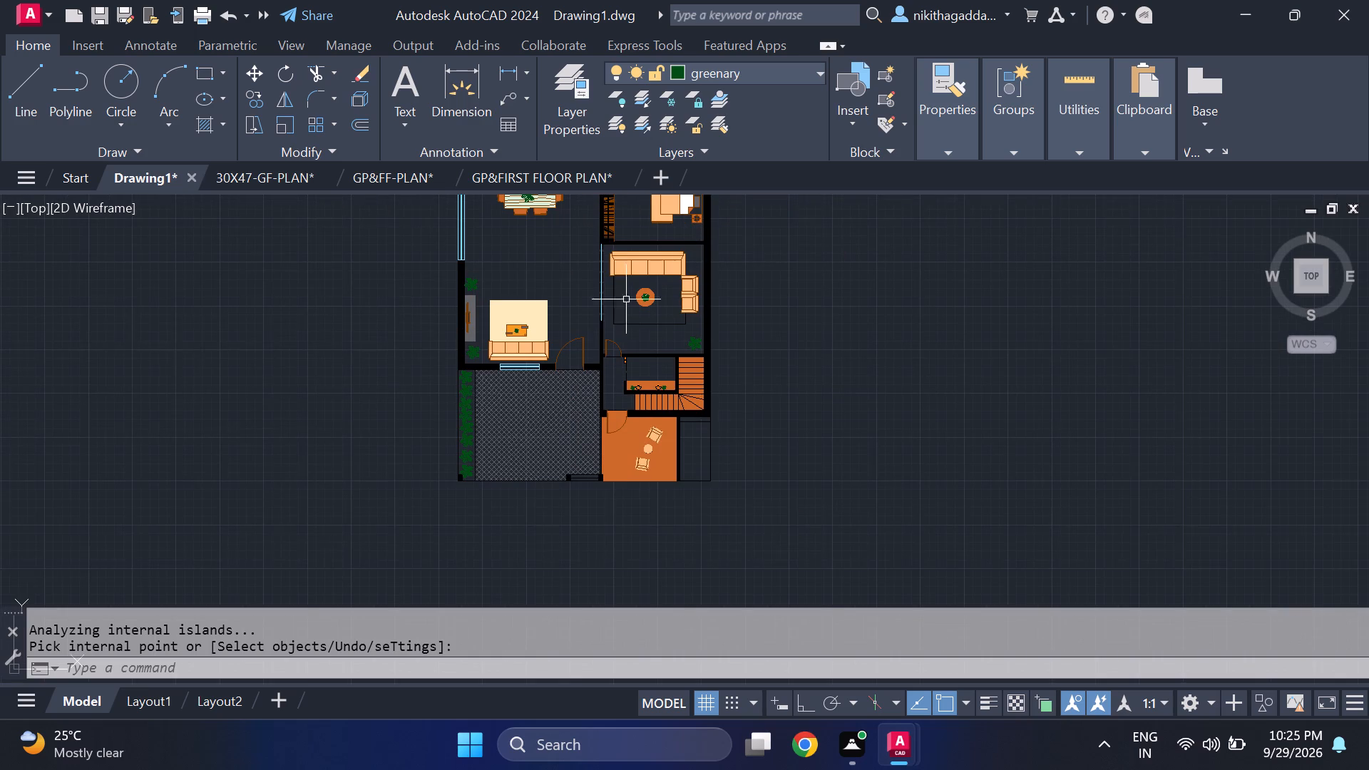
Try to fill the rug in the sofa room above the staircase with a solid hatch in colour 237,238,153.
middle_drag(655, 322, 679, 349)
scroll(683, 333, up, 1)
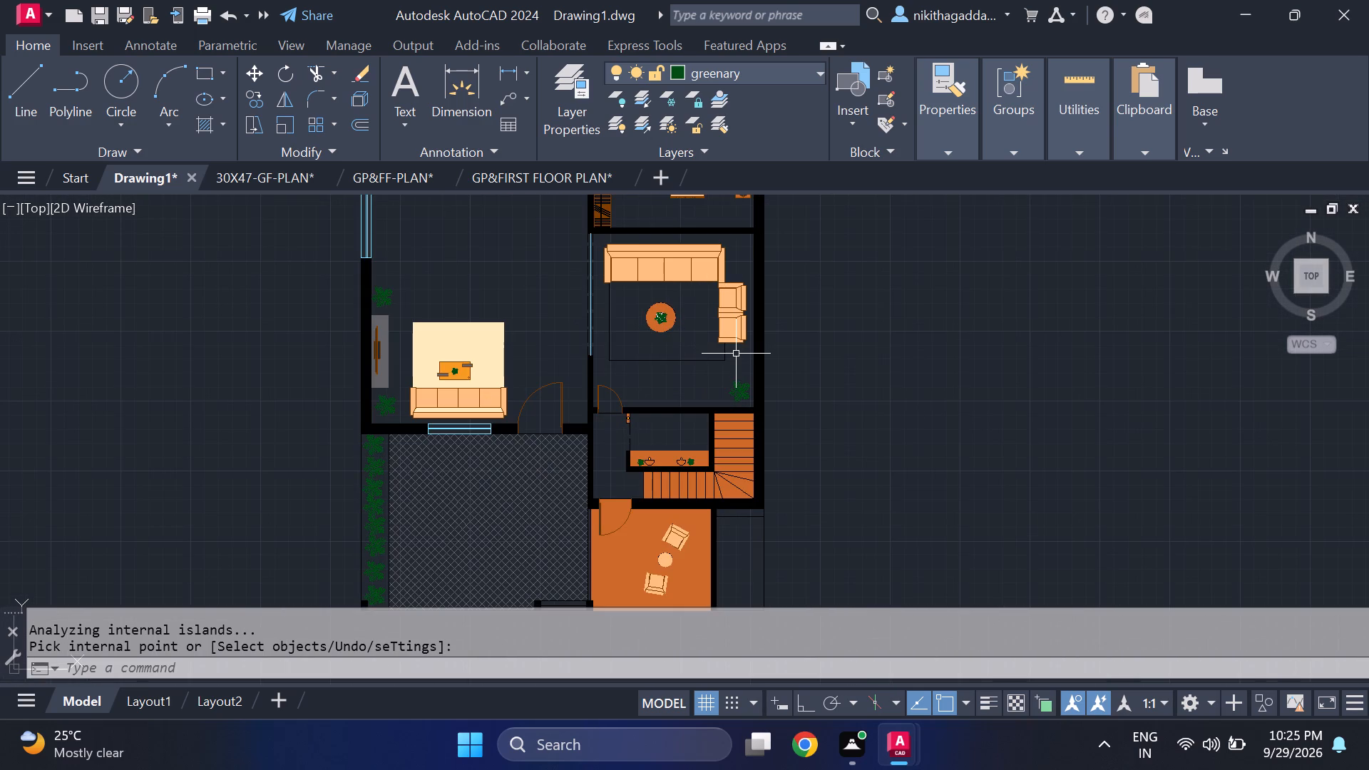
scroll(729, 354, up, 1)
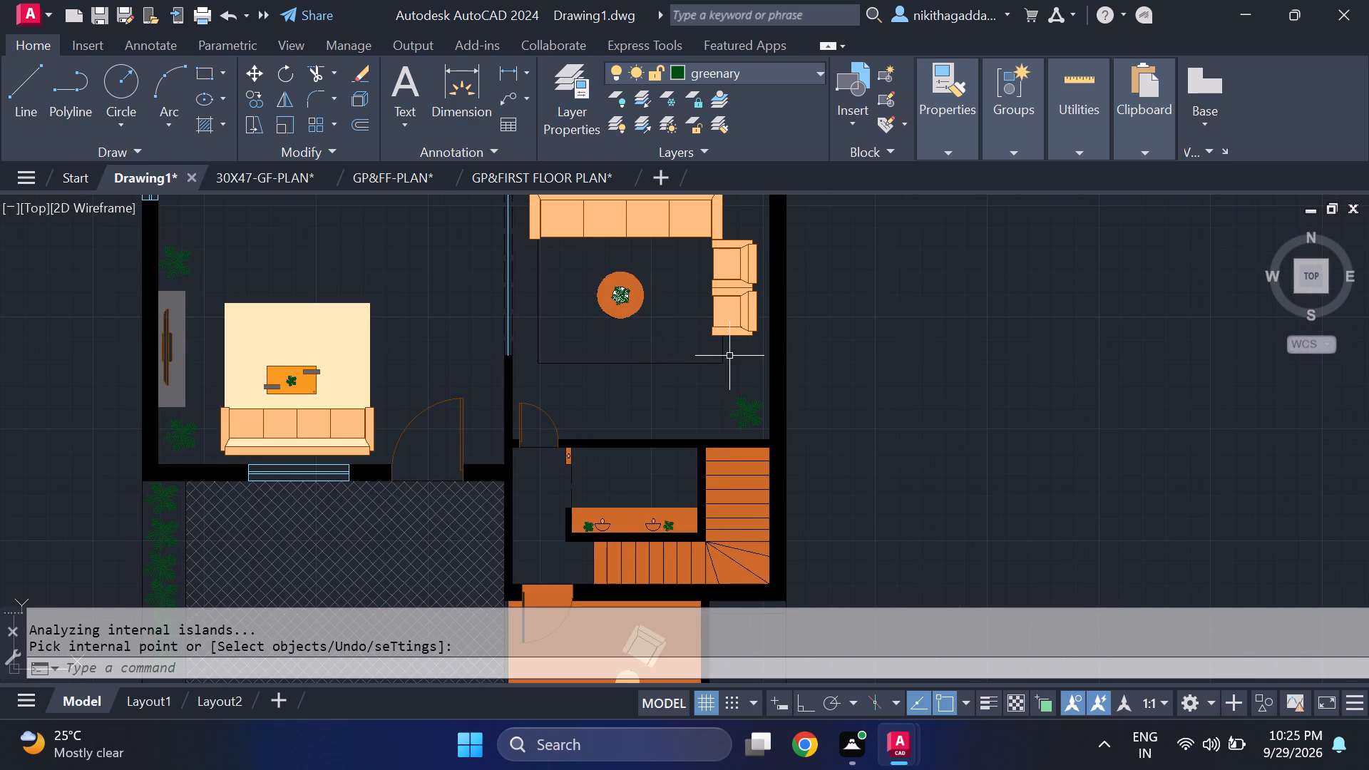
text(hatch)
key(Return)
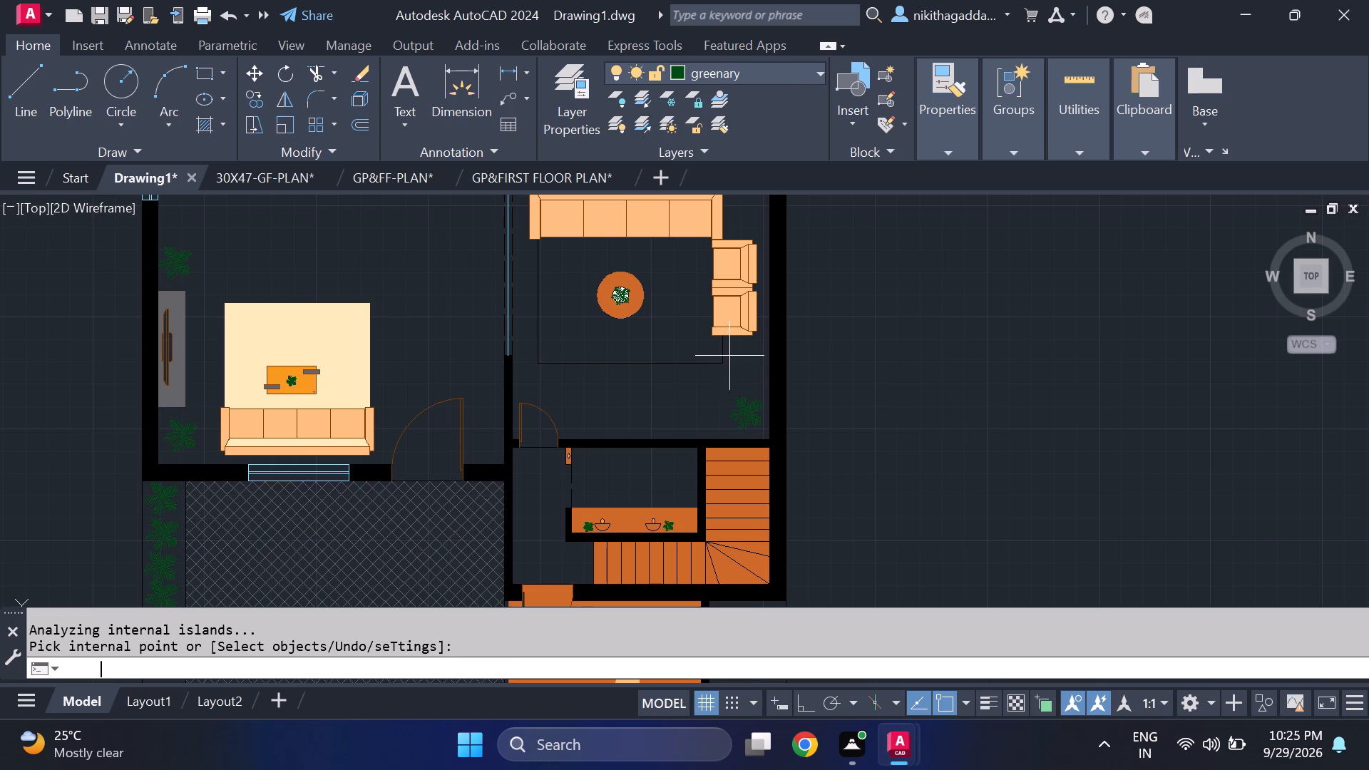
click(671, 92)
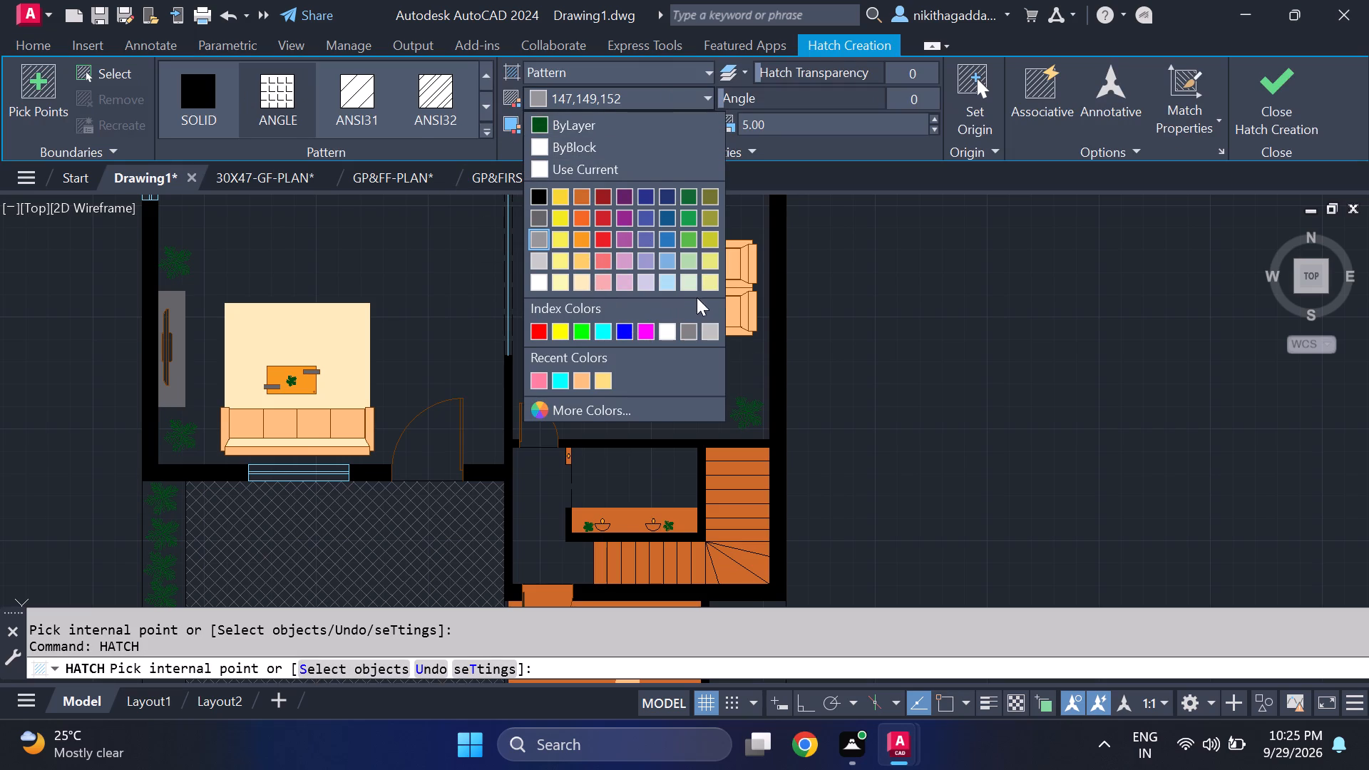
click(709, 283)
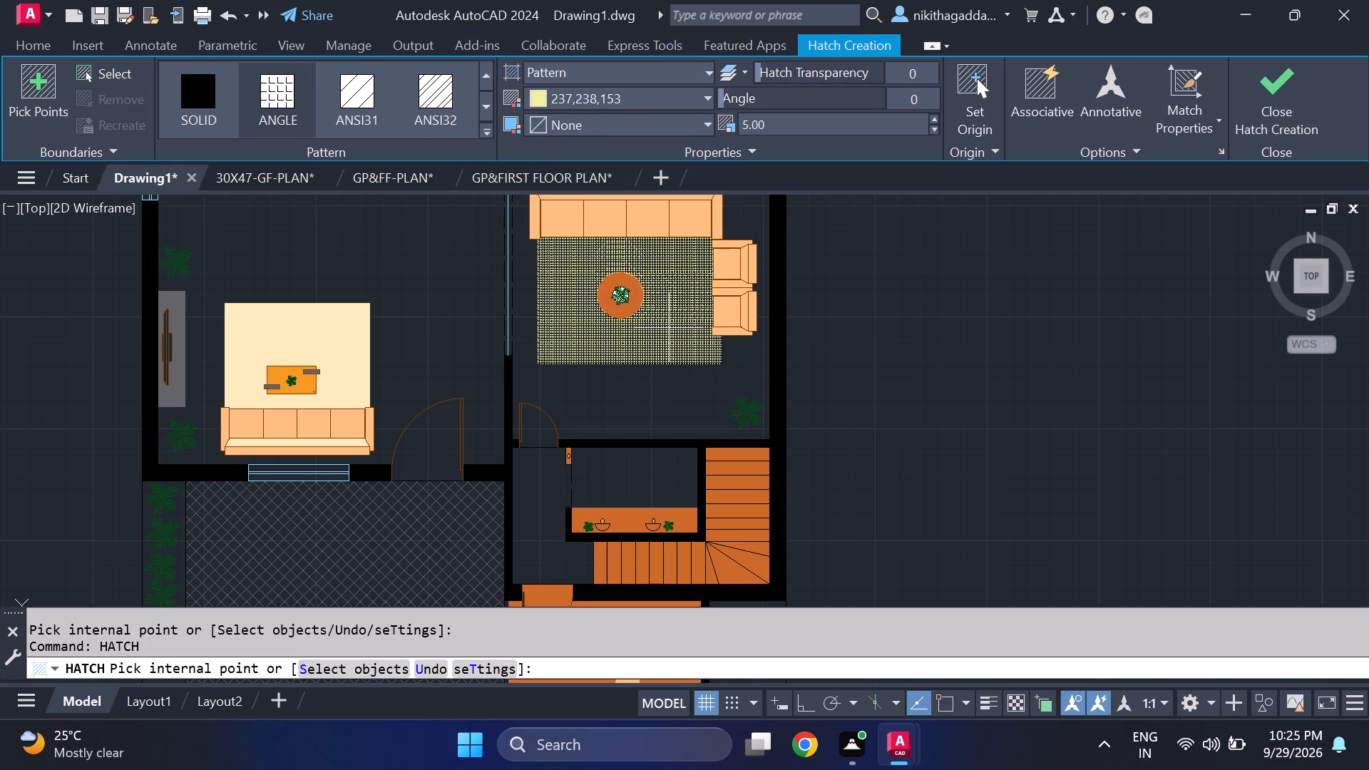
click(208, 100)
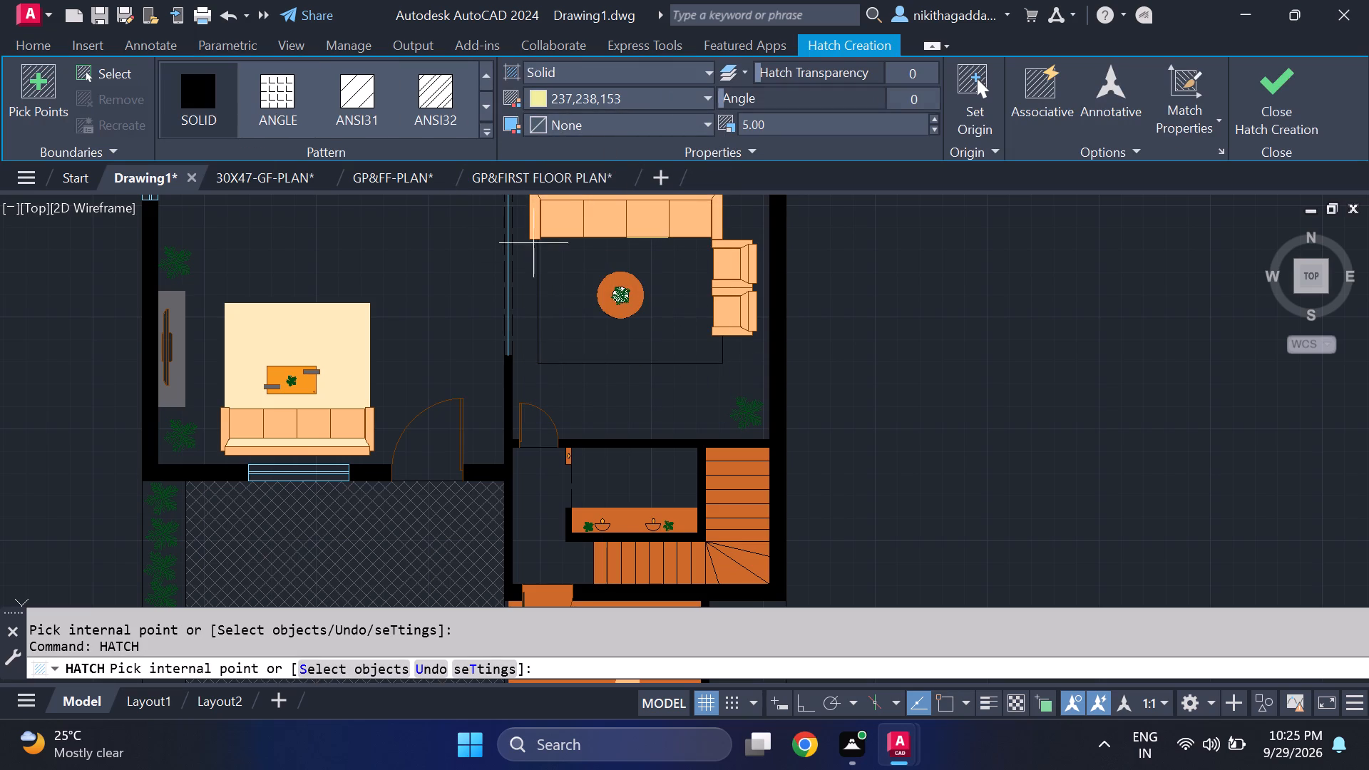
click(574, 319)
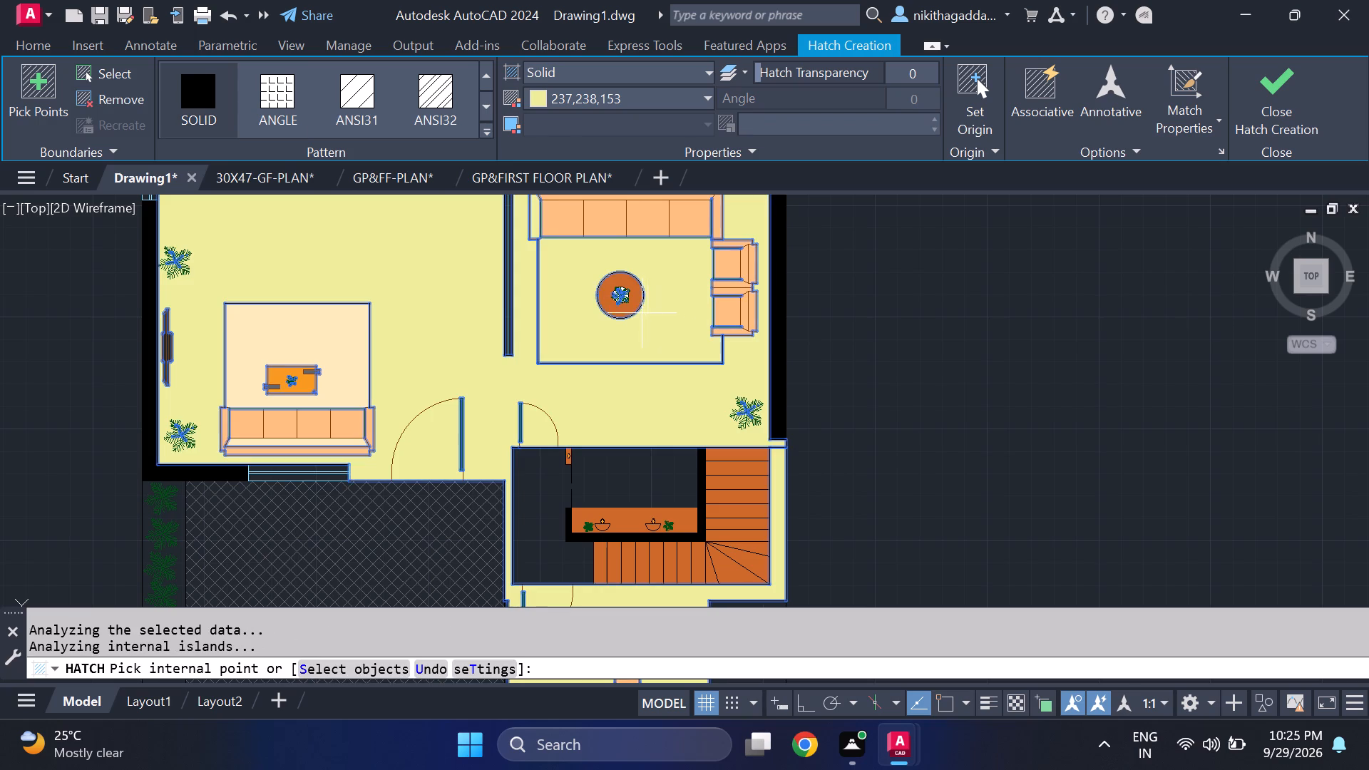
key(Escape)
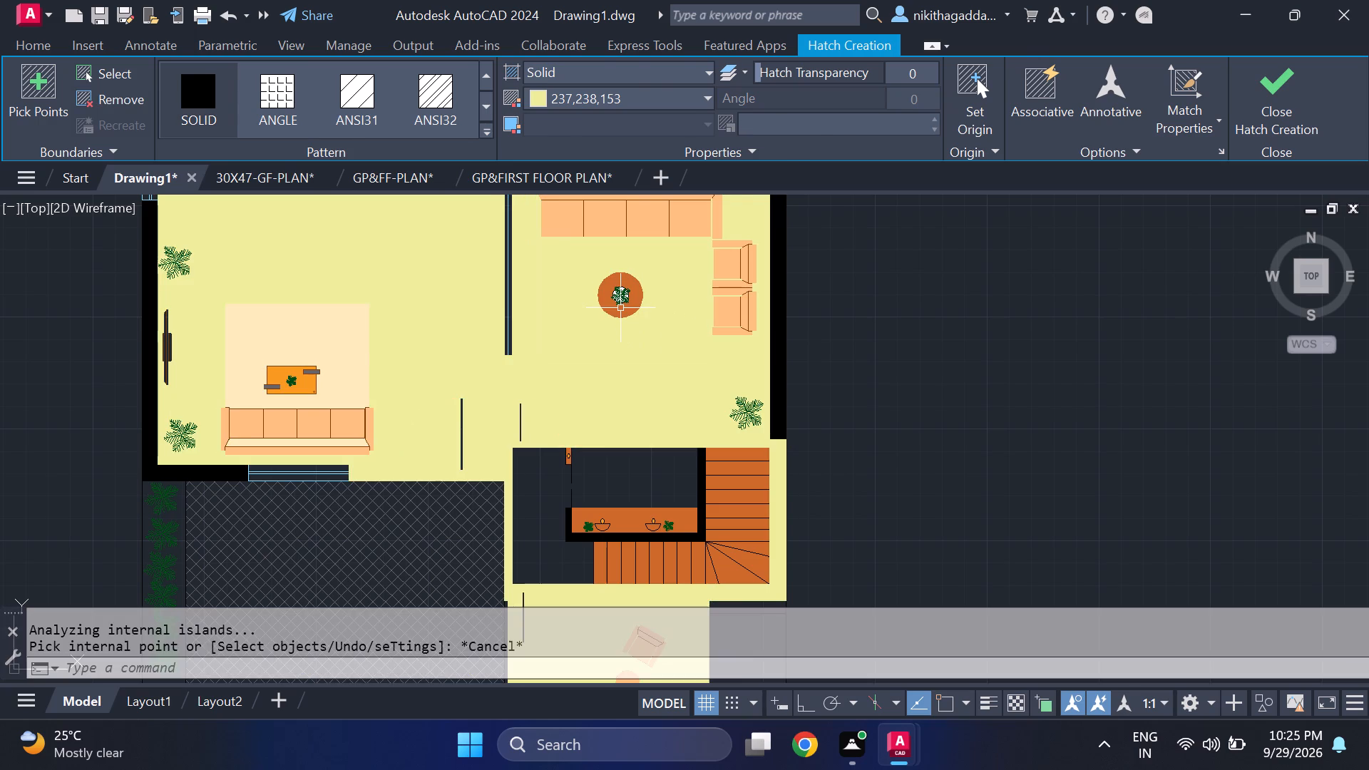
Delete the solid hatch just placed across the sofa room and living area.
click(595, 351)
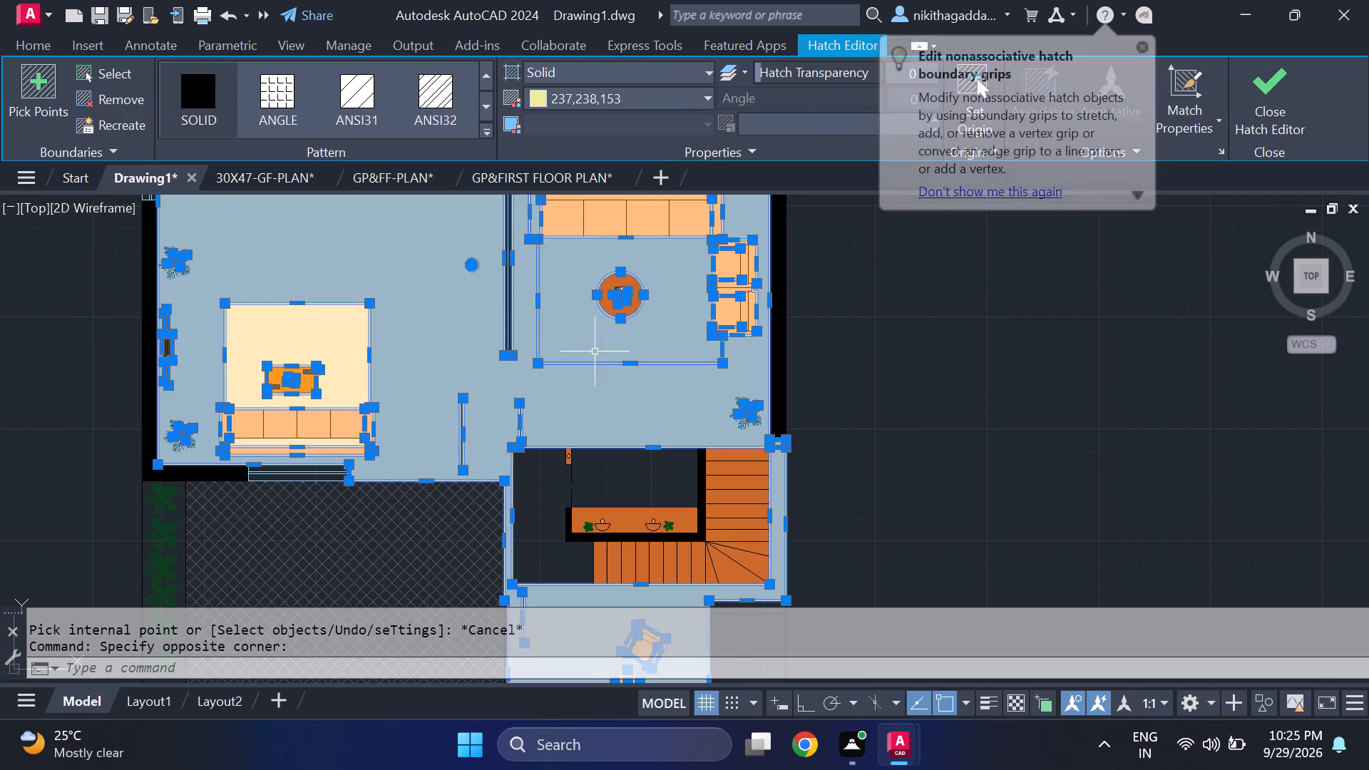
key(Delete)
Fill the rug around the round coffee table in the sofa room with a solid hatch in colour 237,238,153.
text(hatc)
key(h)
key(Return)
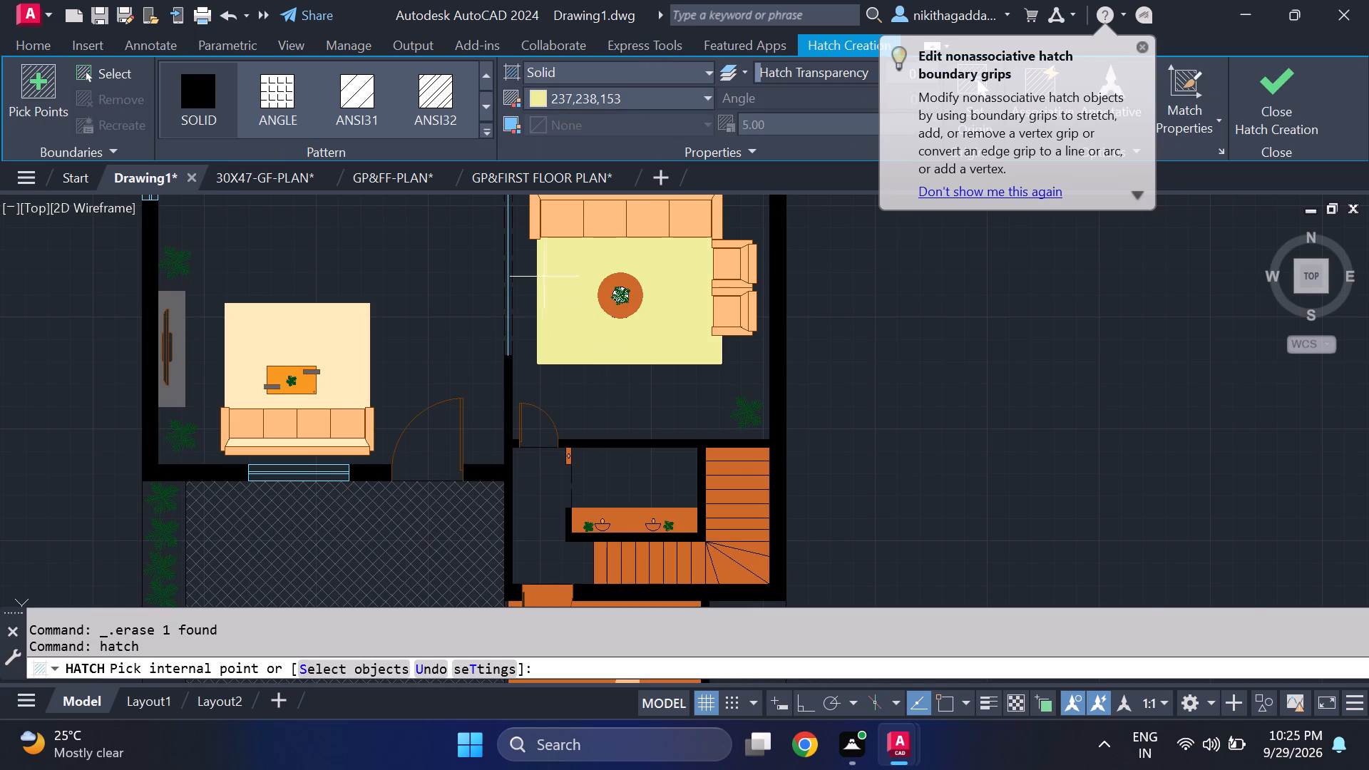
scroll(548, 275, up, 3)
click(561, 269)
click(562, 271)
scroll(627, 304, down, 2)
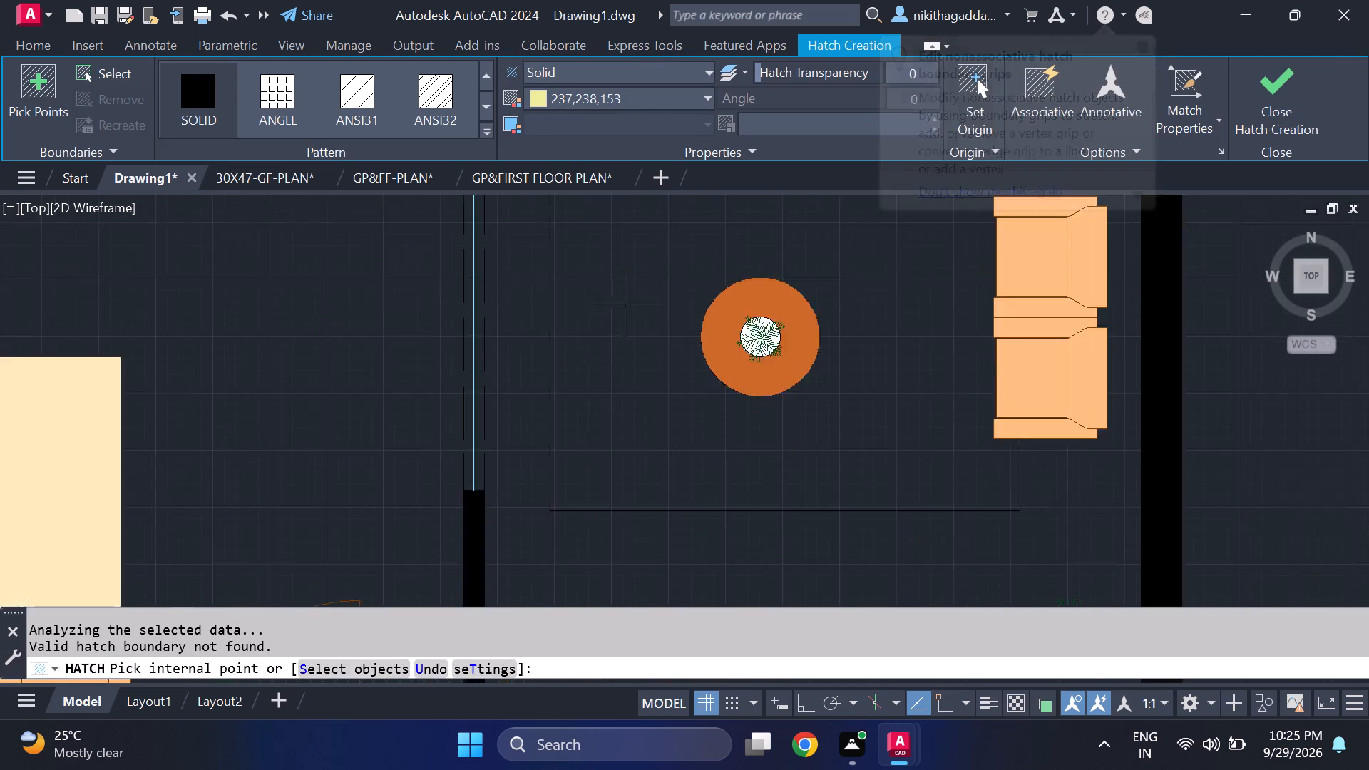
scroll(622, 309, down, 2)
click(713, 351)
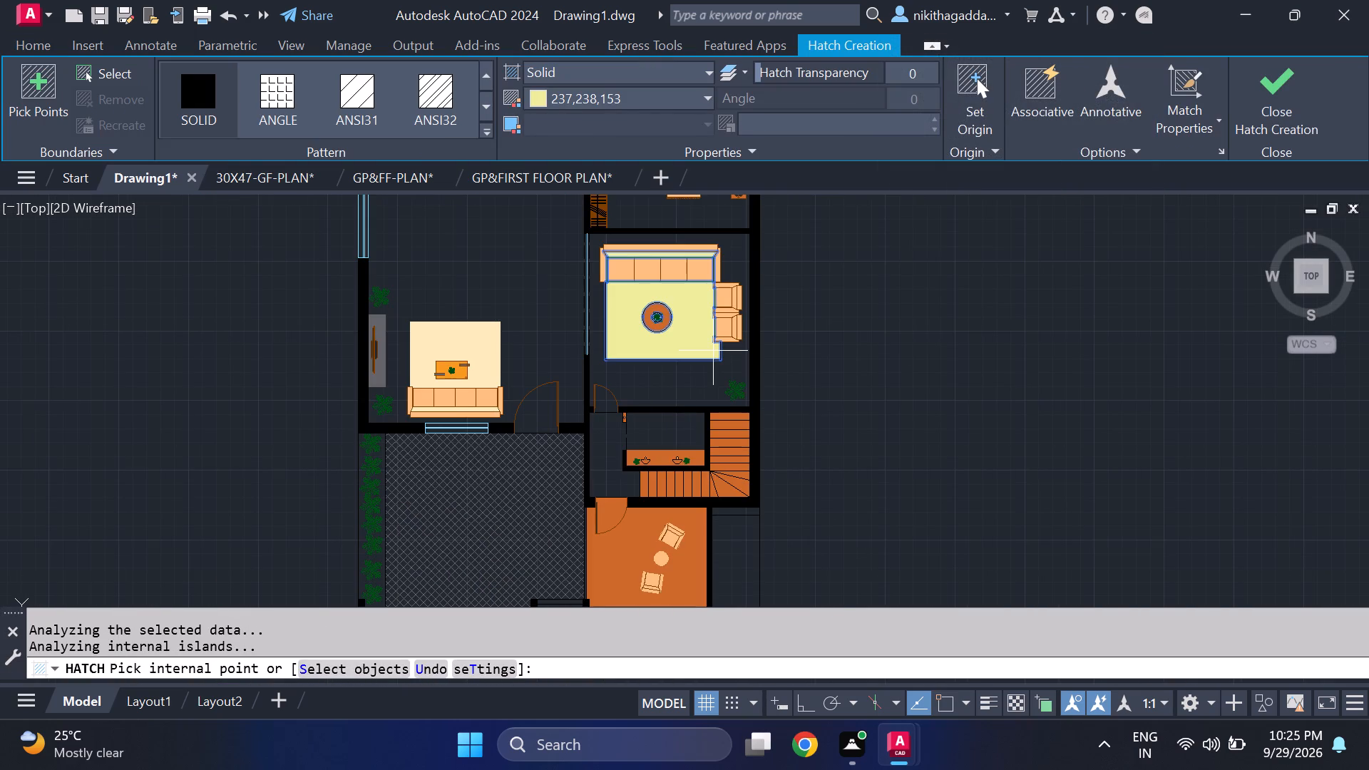
click(1282, 115)
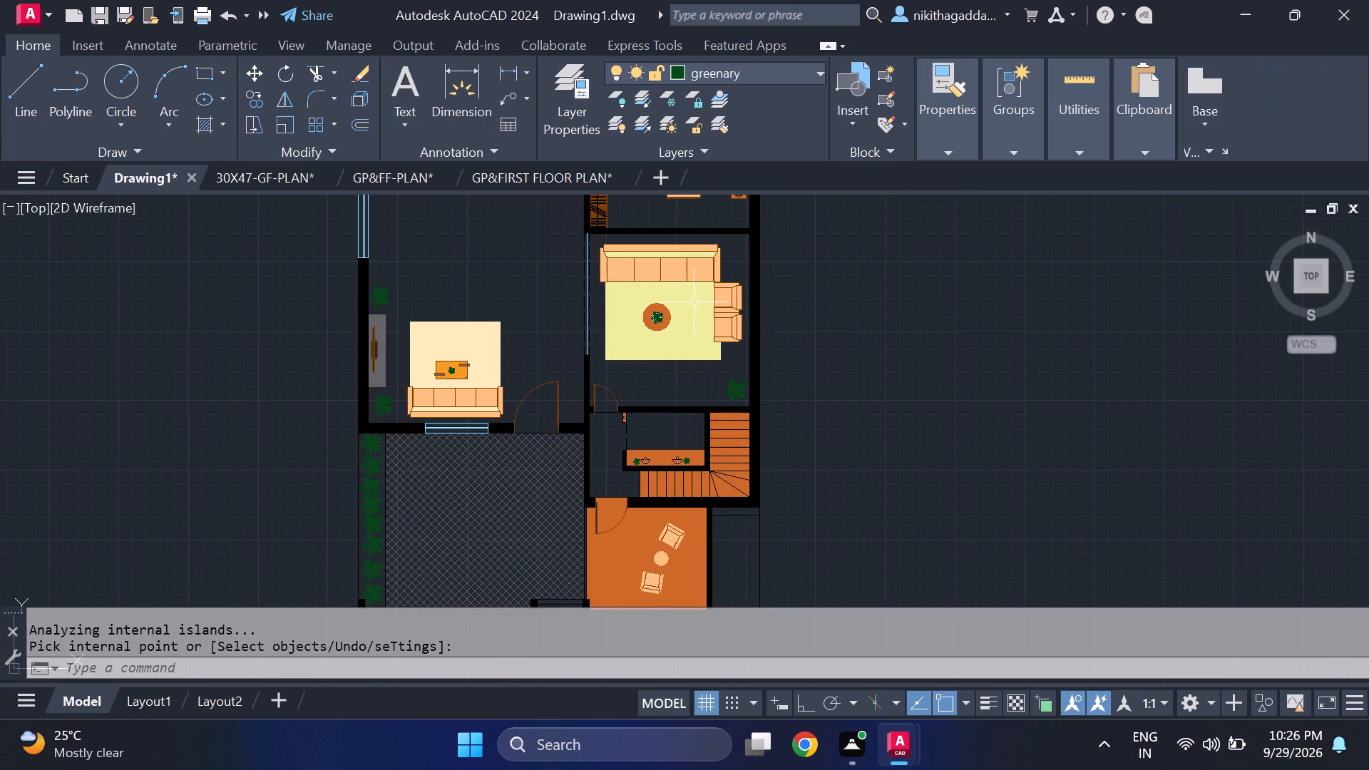
Examine the filled rug and sofas in the sofa room, and the surrounding rooms of the plan.
scroll(694, 302, up, 1)
scroll(773, 317, down, 3)
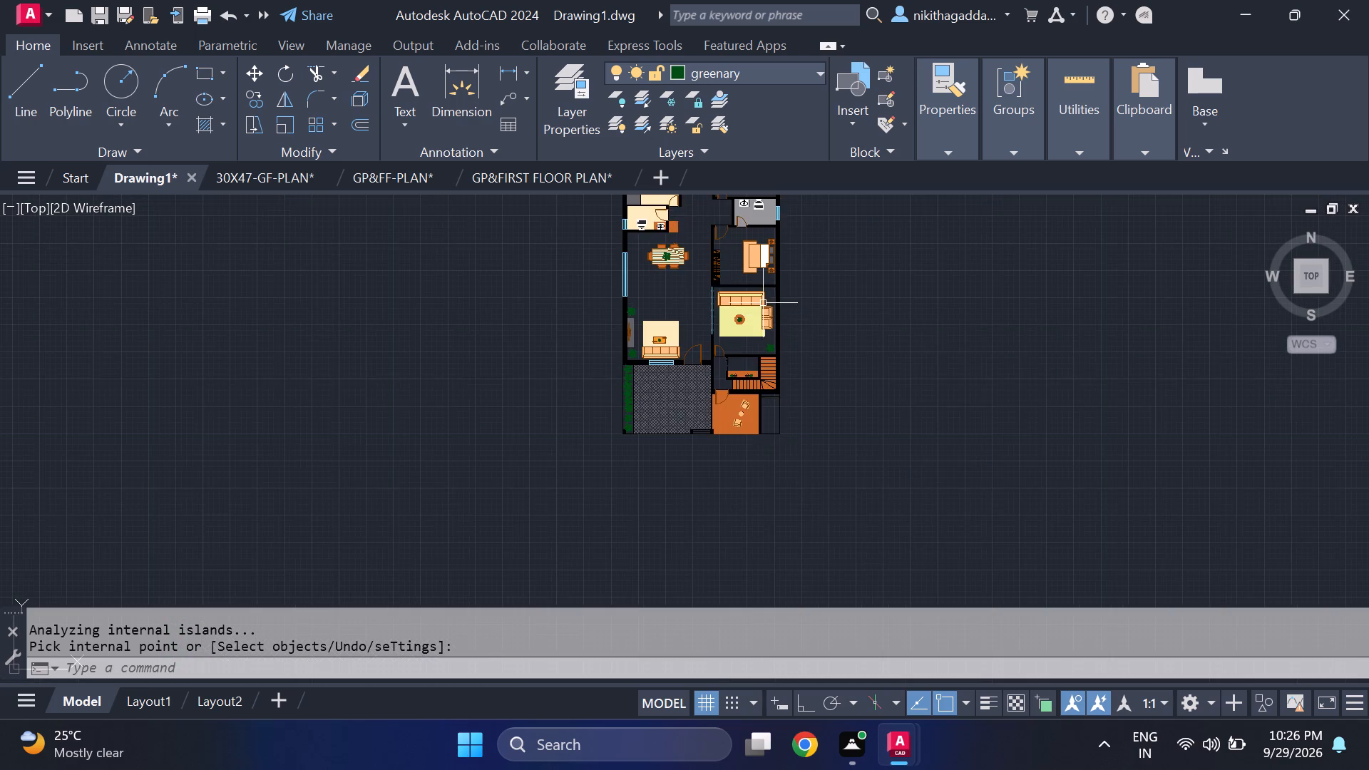
scroll(762, 303, up, 3)
scroll(741, 339, down, 3)
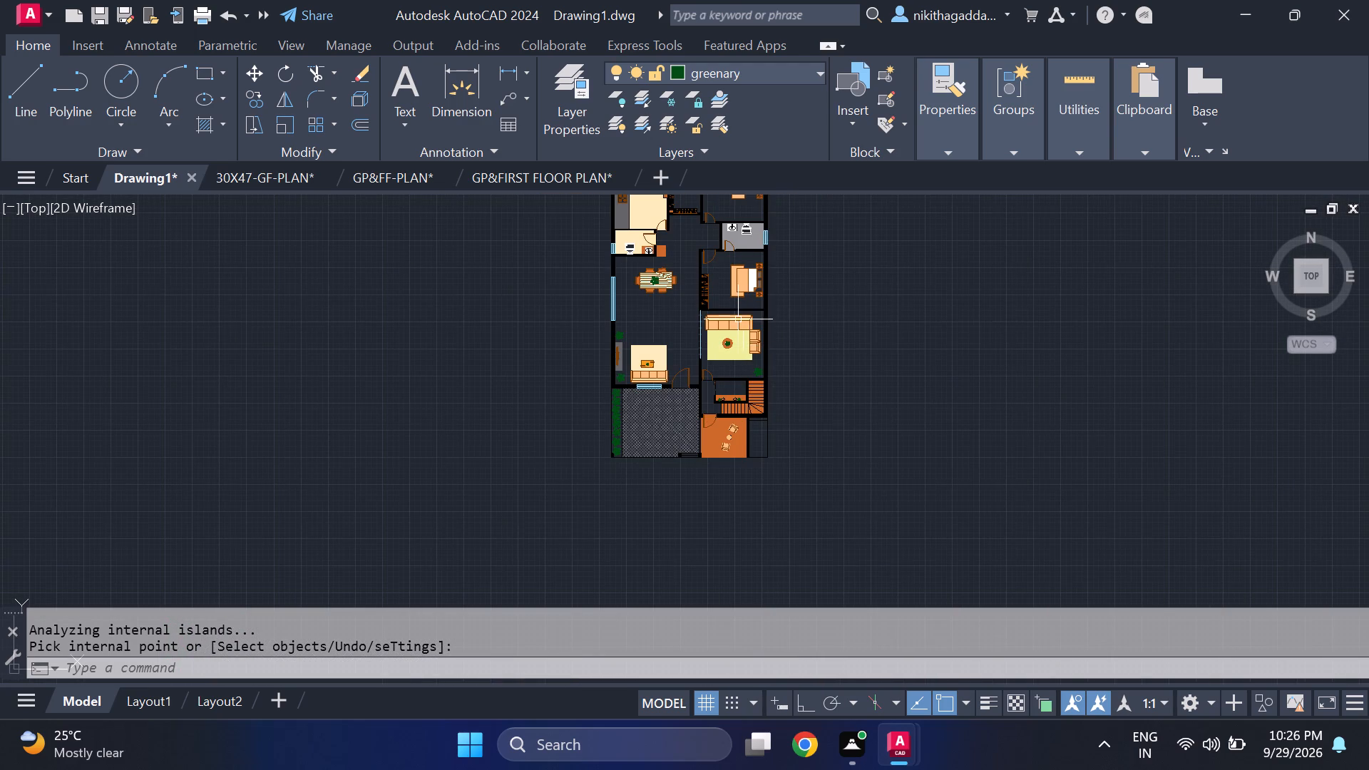
scroll(738, 319, up, 4)
click(726, 306)
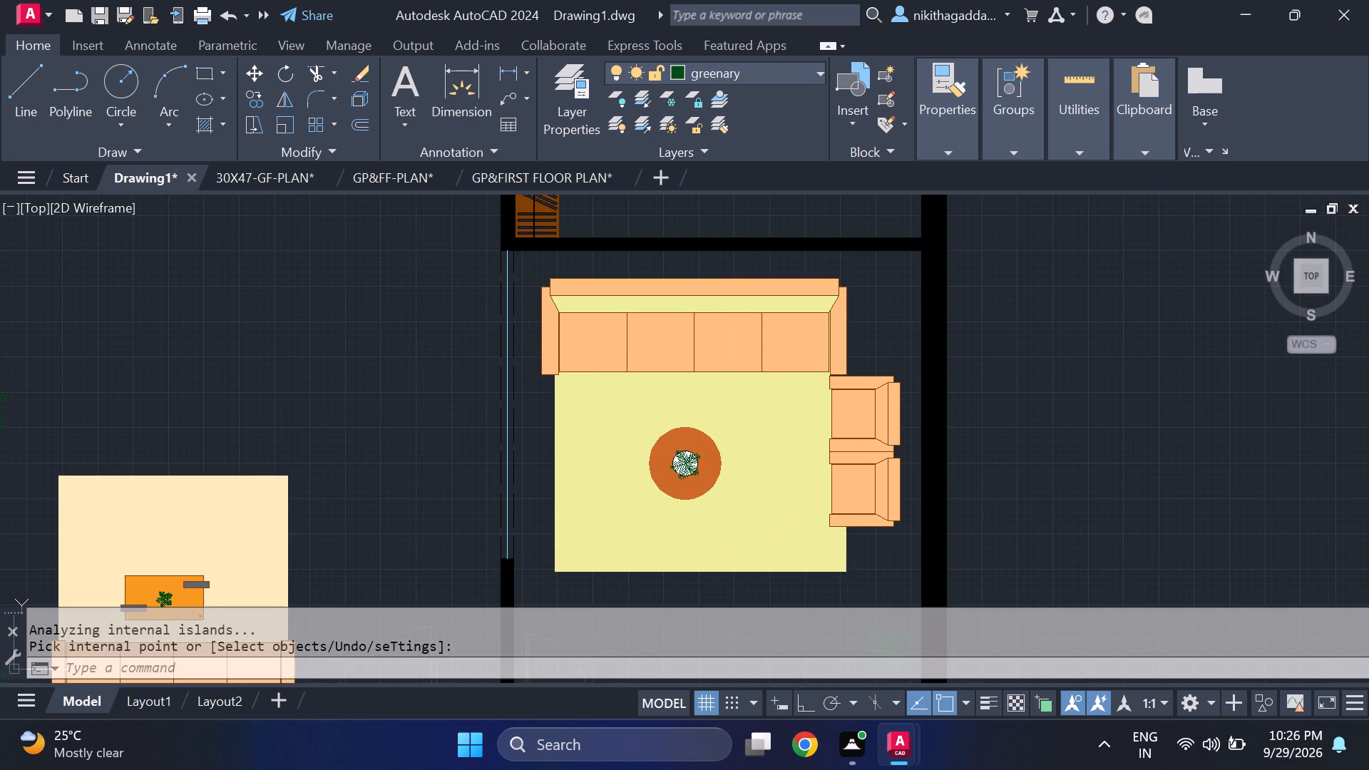
key(Escape)
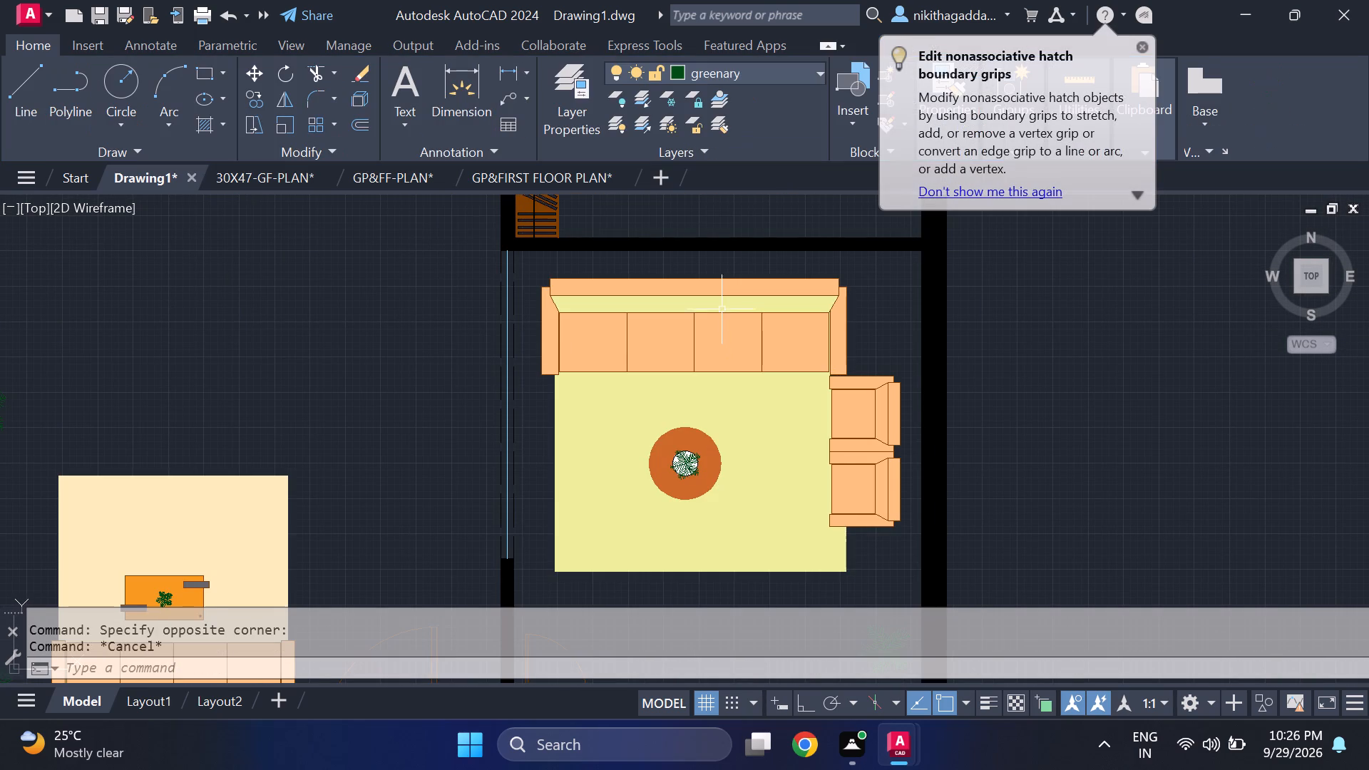
scroll(747, 383, down, 4)
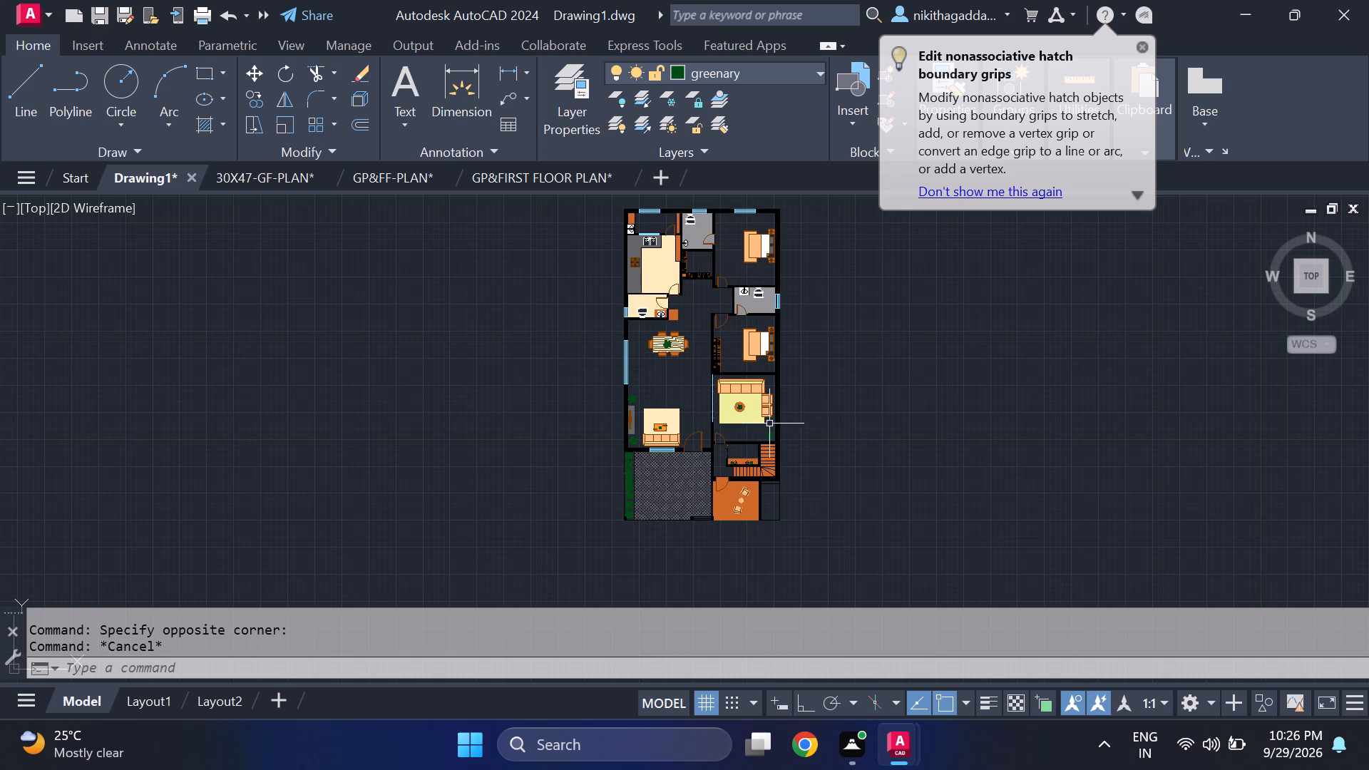
middle_drag(1007, 390, 1107, 451)
scroll(878, 468, up, 1)
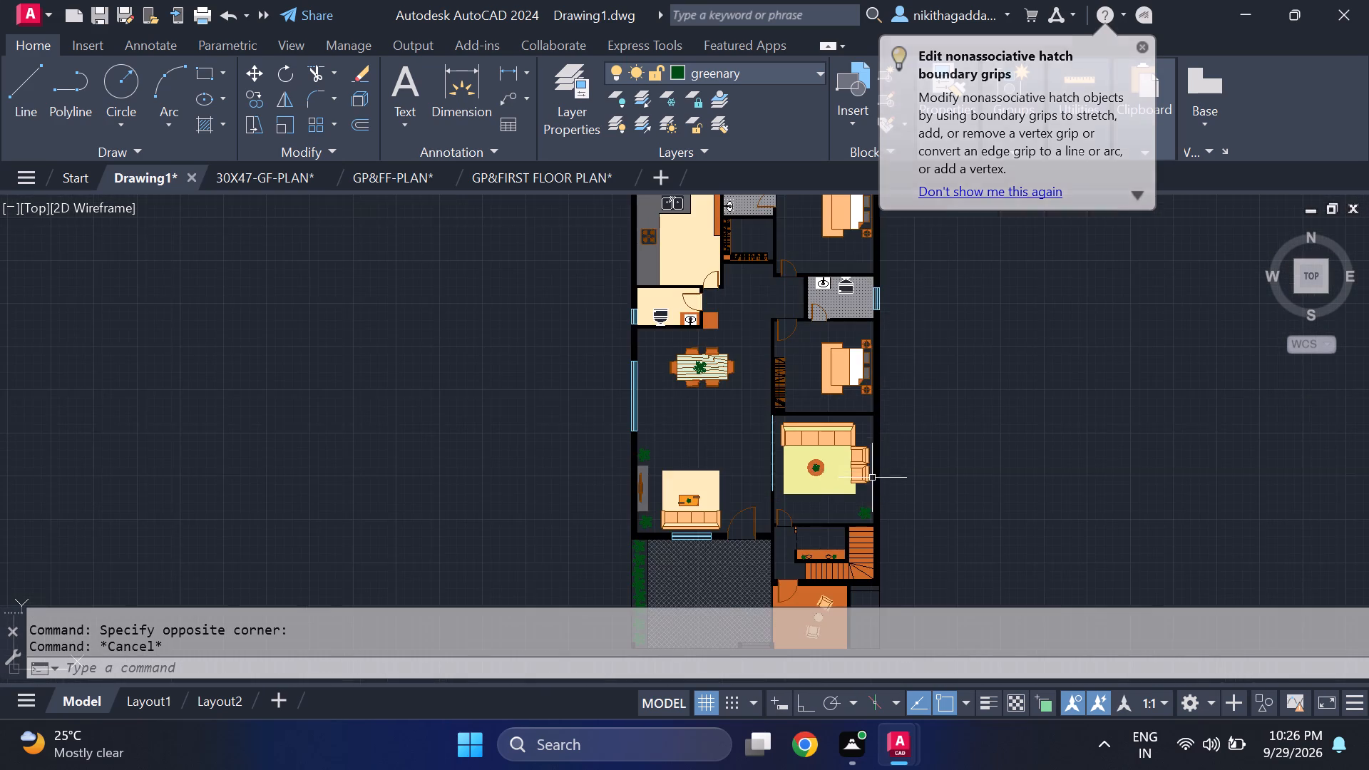
scroll(819, 480, up, 1)
scroll(970, 456, down, 1)
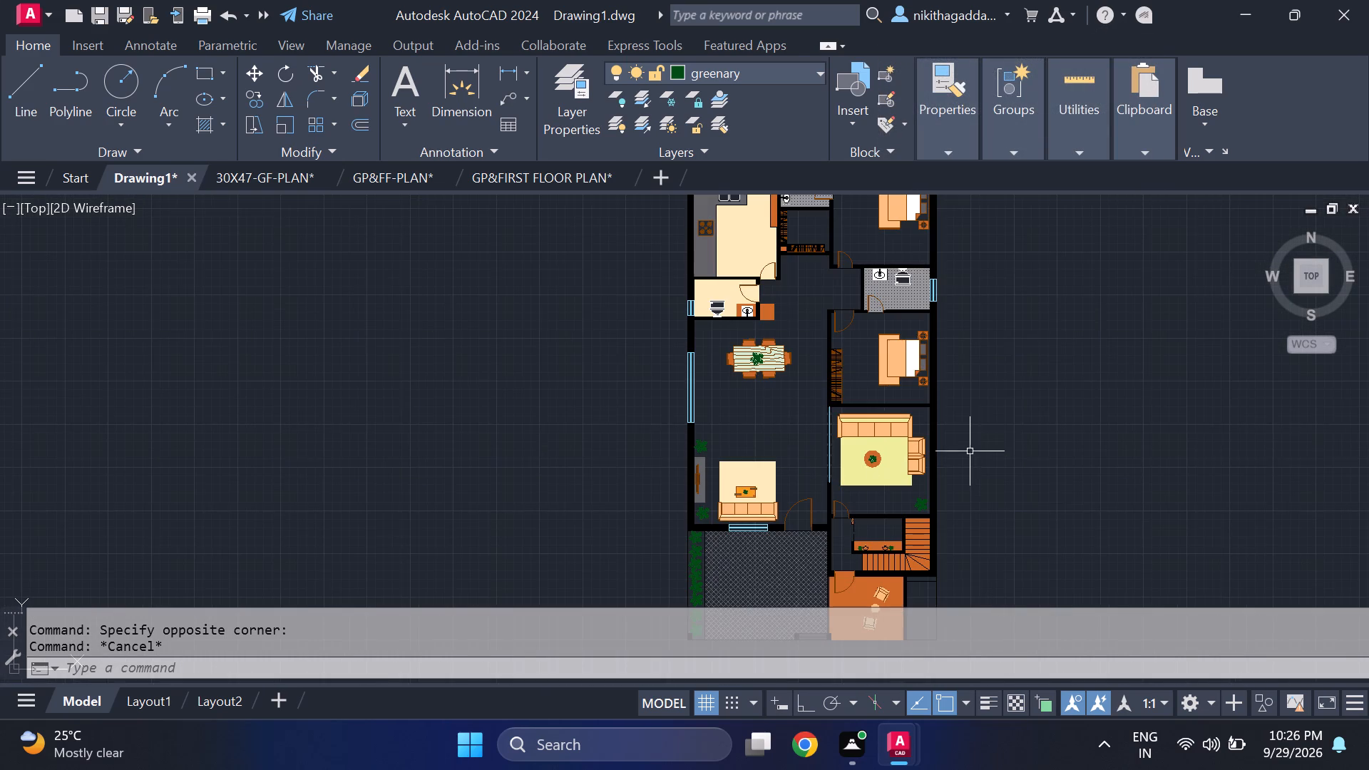
middle_drag(1032, 430, 1070, 497)
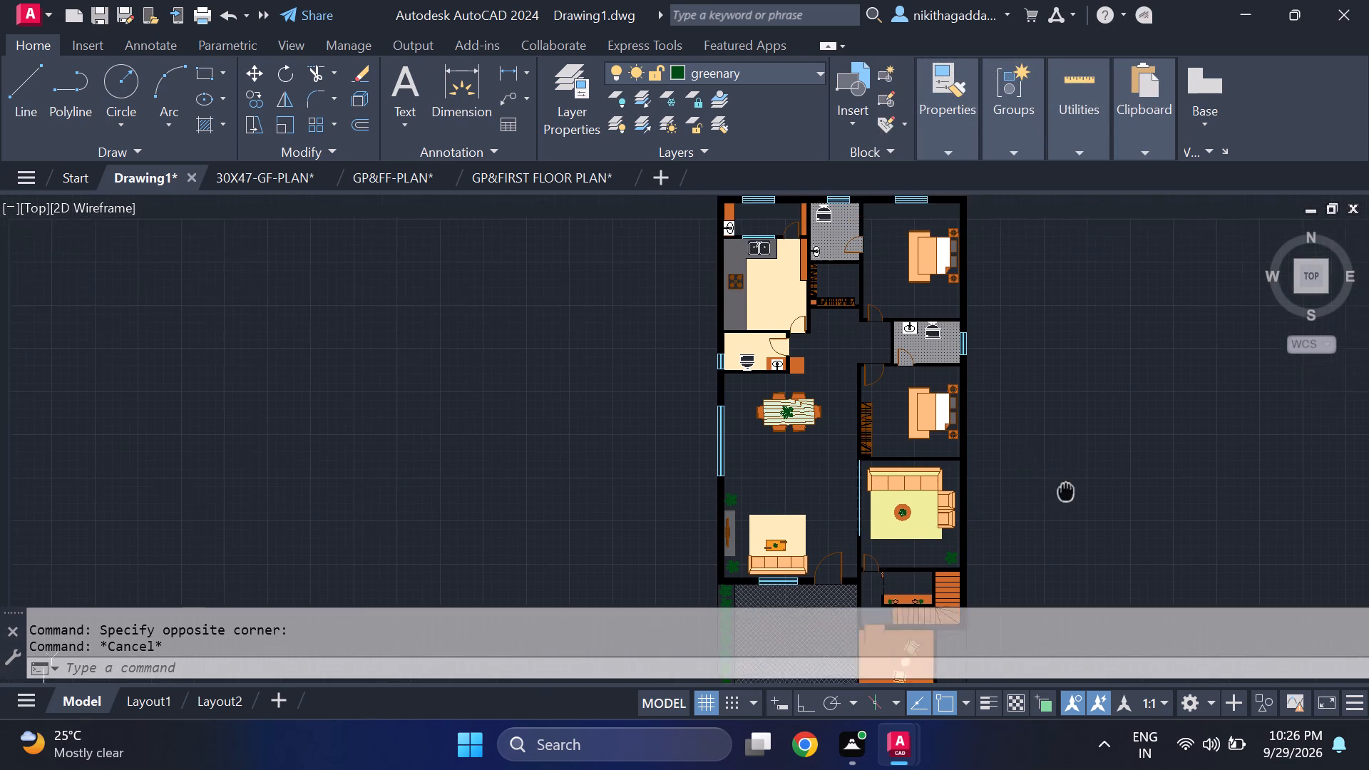
middle_drag(1070, 497, 988, 380)
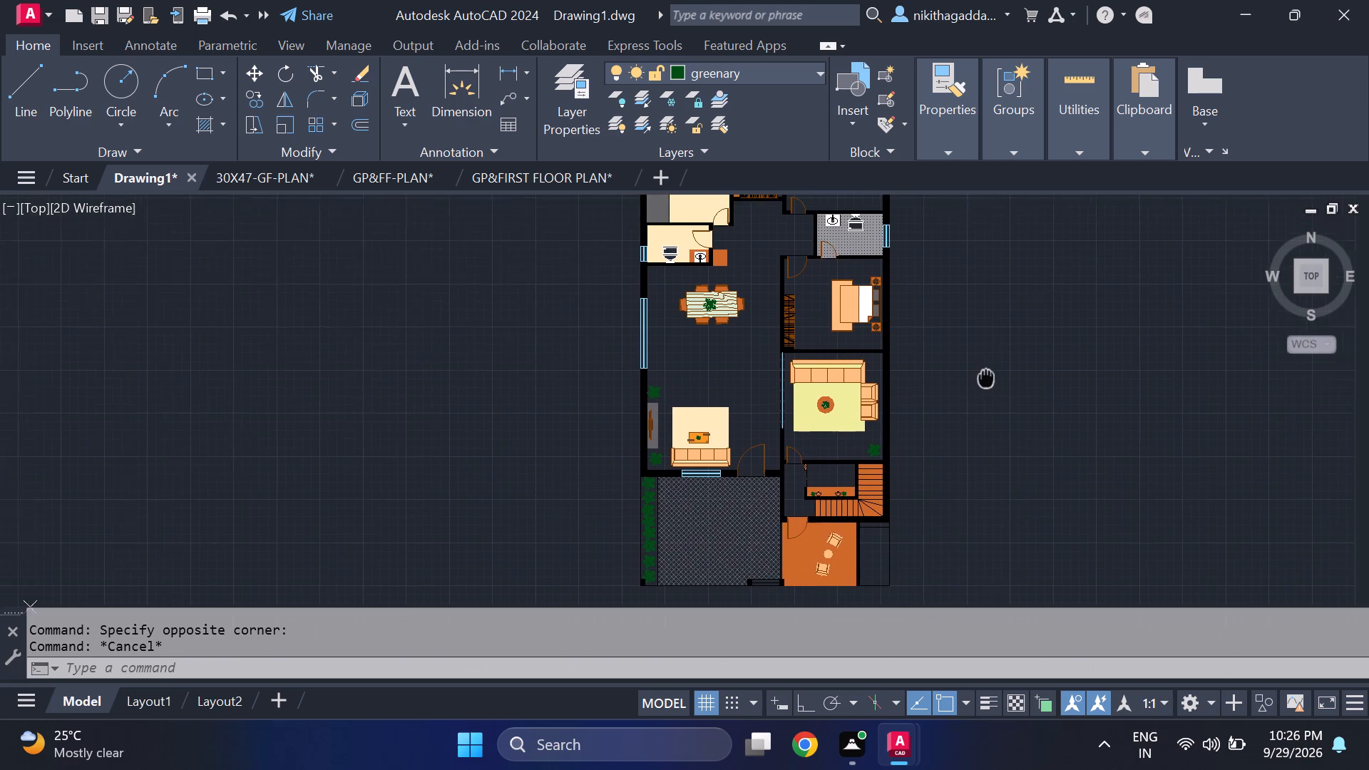
middle_drag(988, 380, 988, 359)
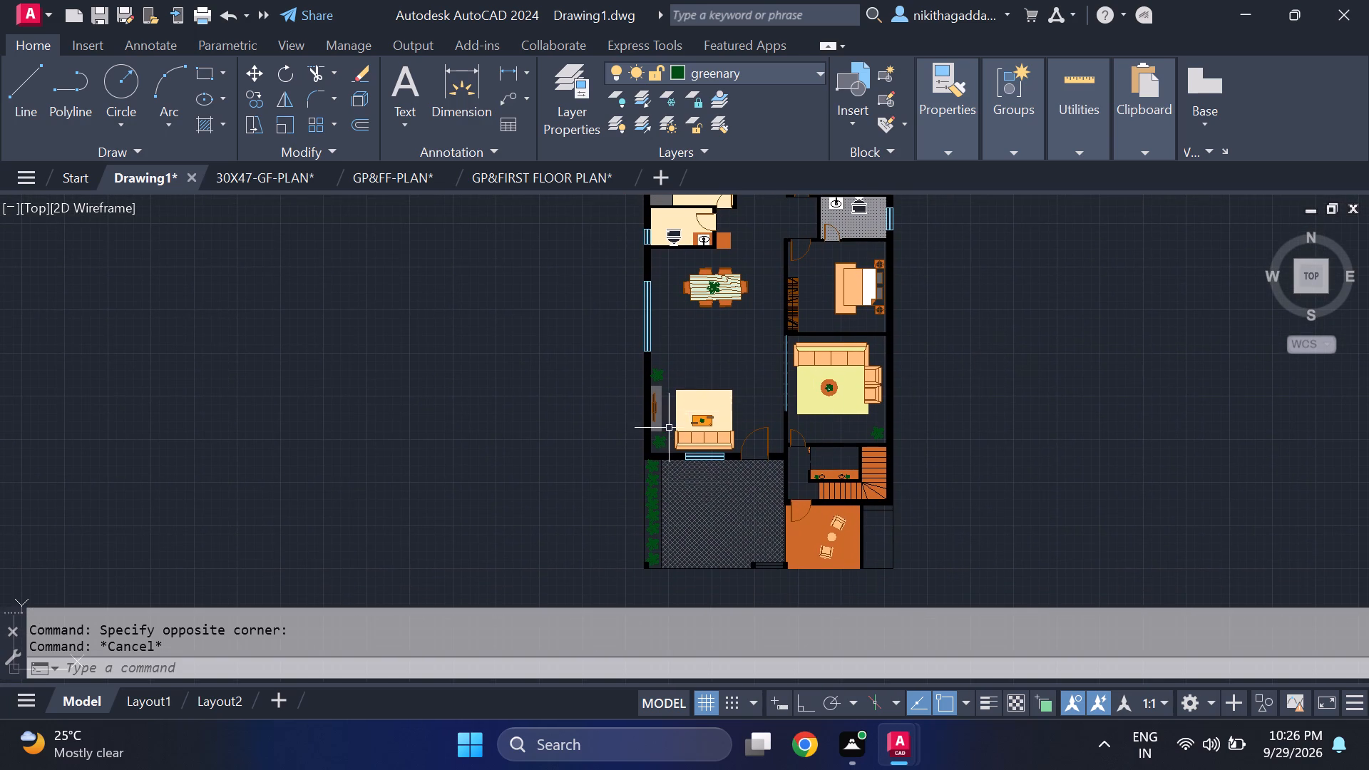
scroll(669, 431, up, 3)
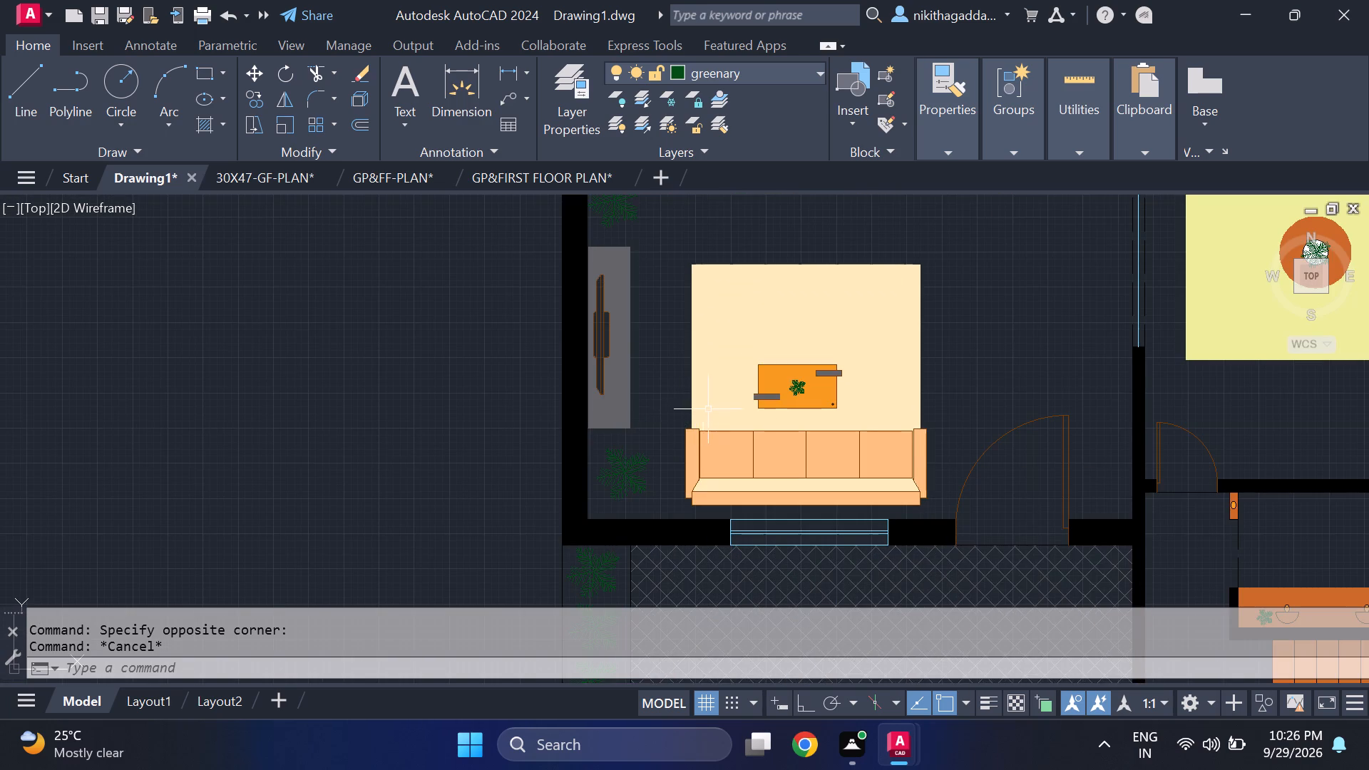
scroll(712, 409, down, 3)
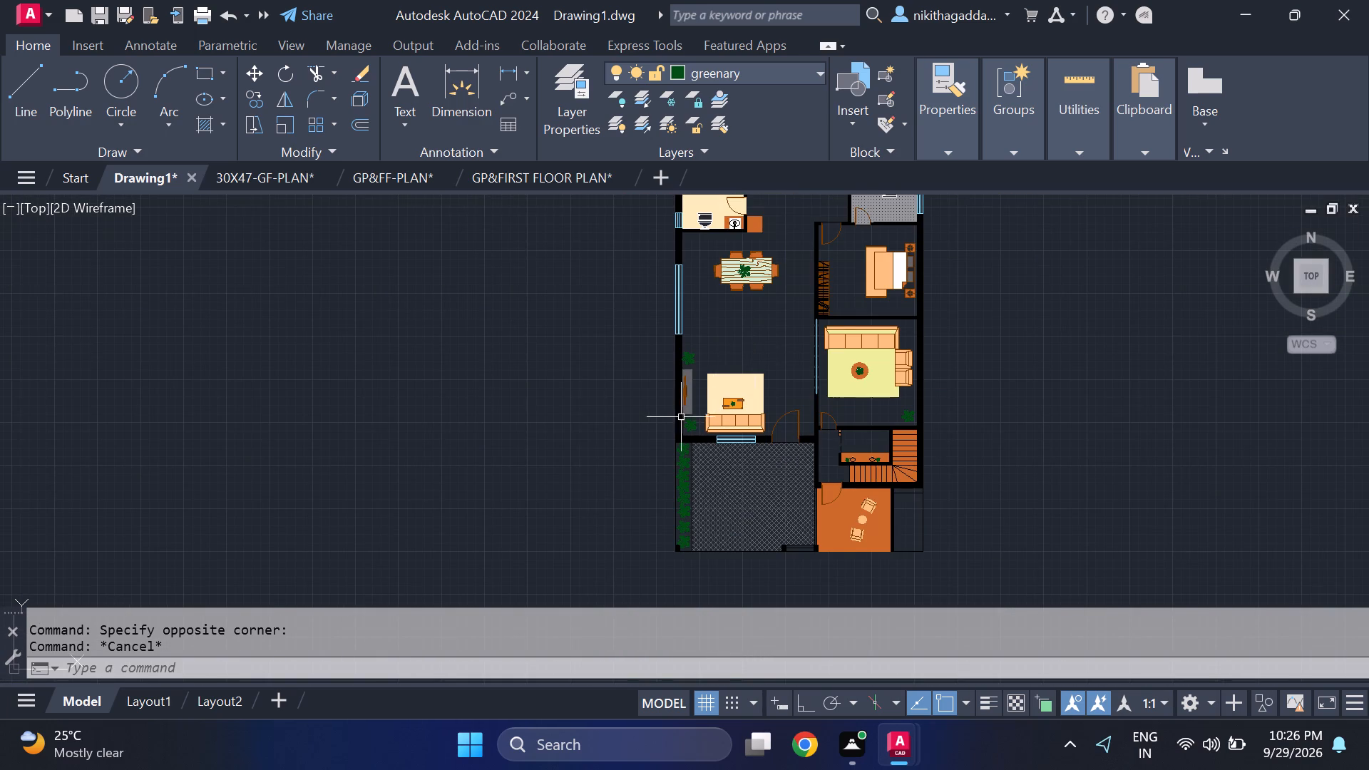
scroll(691, 411, up, 2)
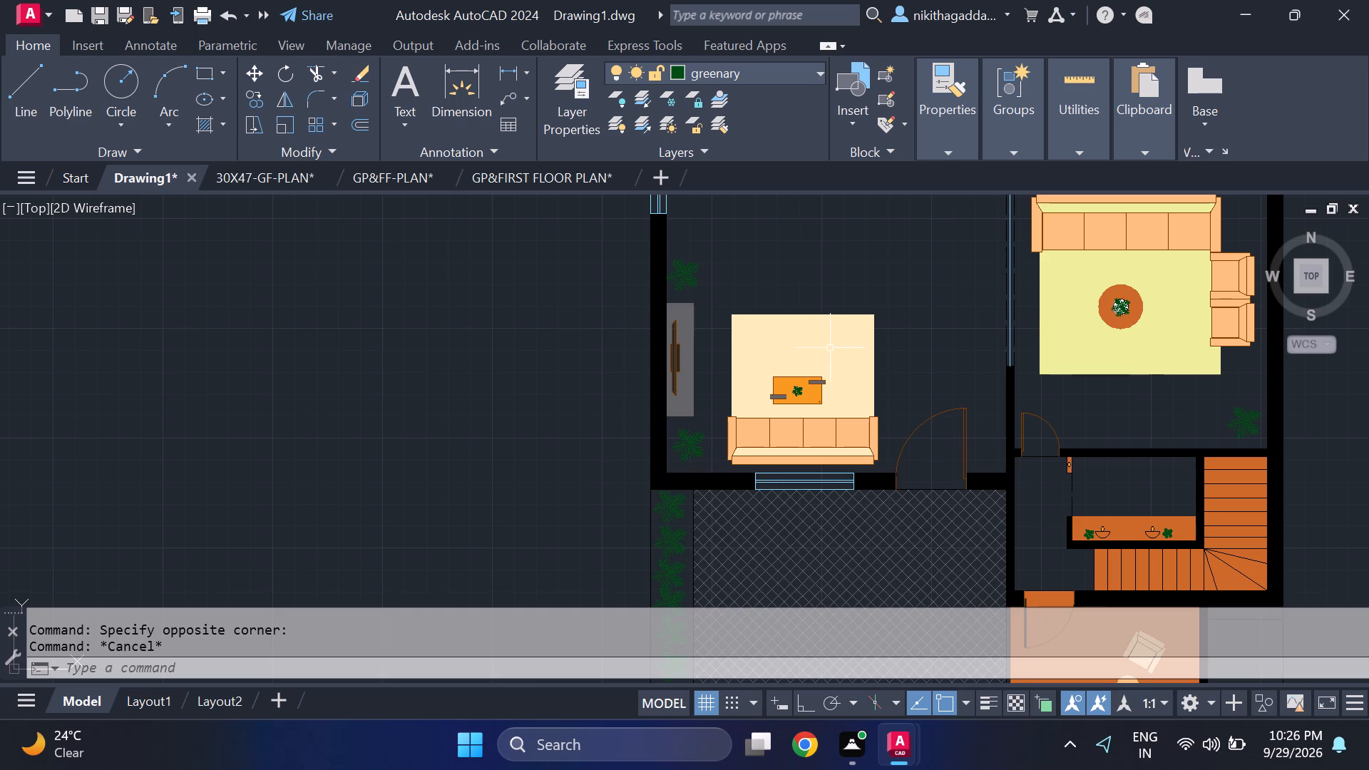
scroll(822, 351, down, 2)
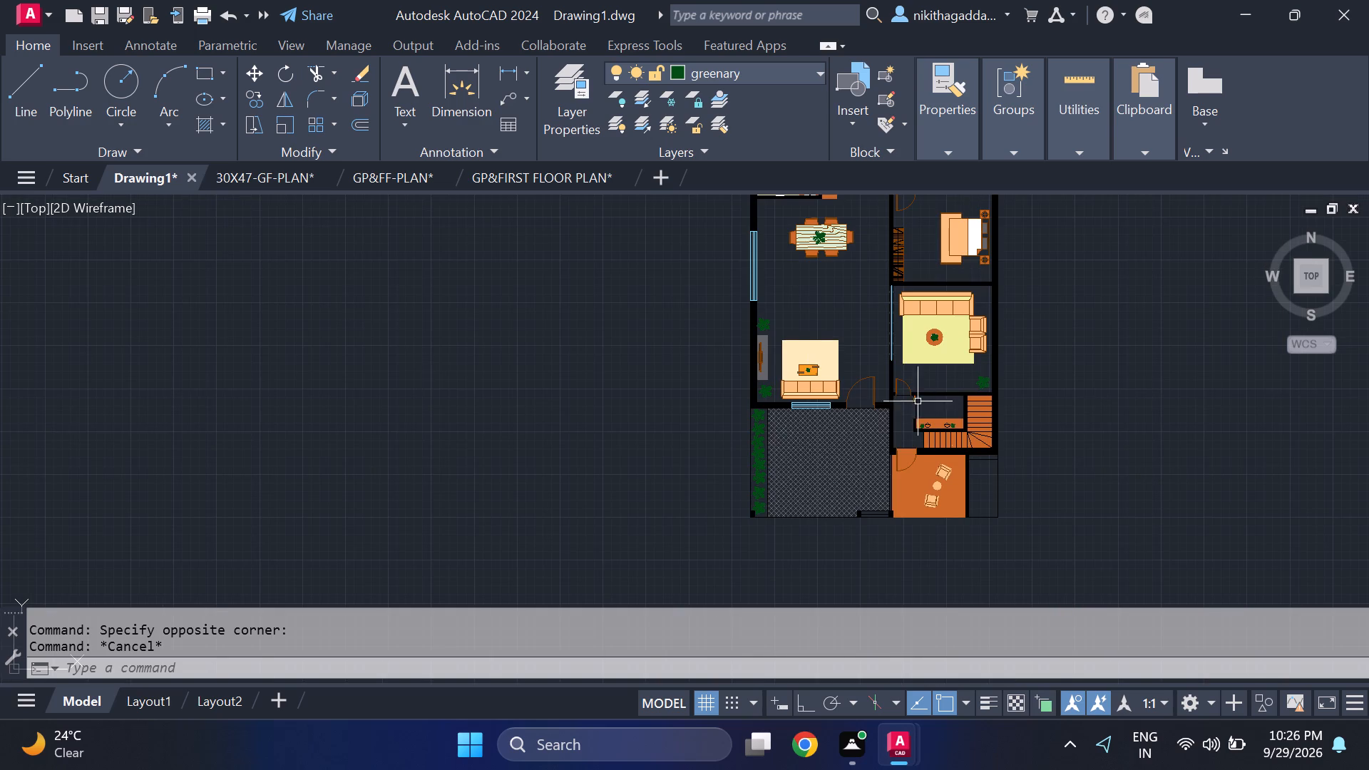
middle_drag(1052, 488, 968, 481)
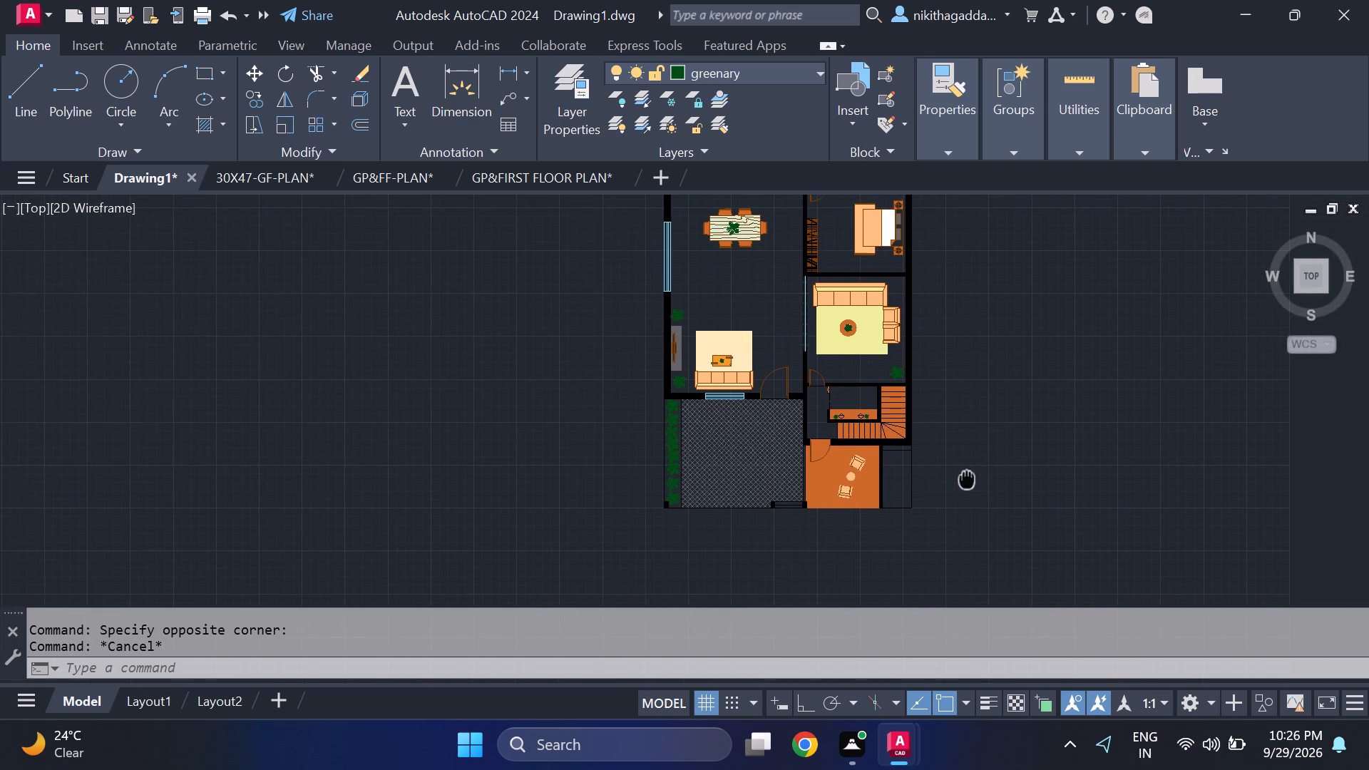
middle_drag(968, 481, 968, 506)
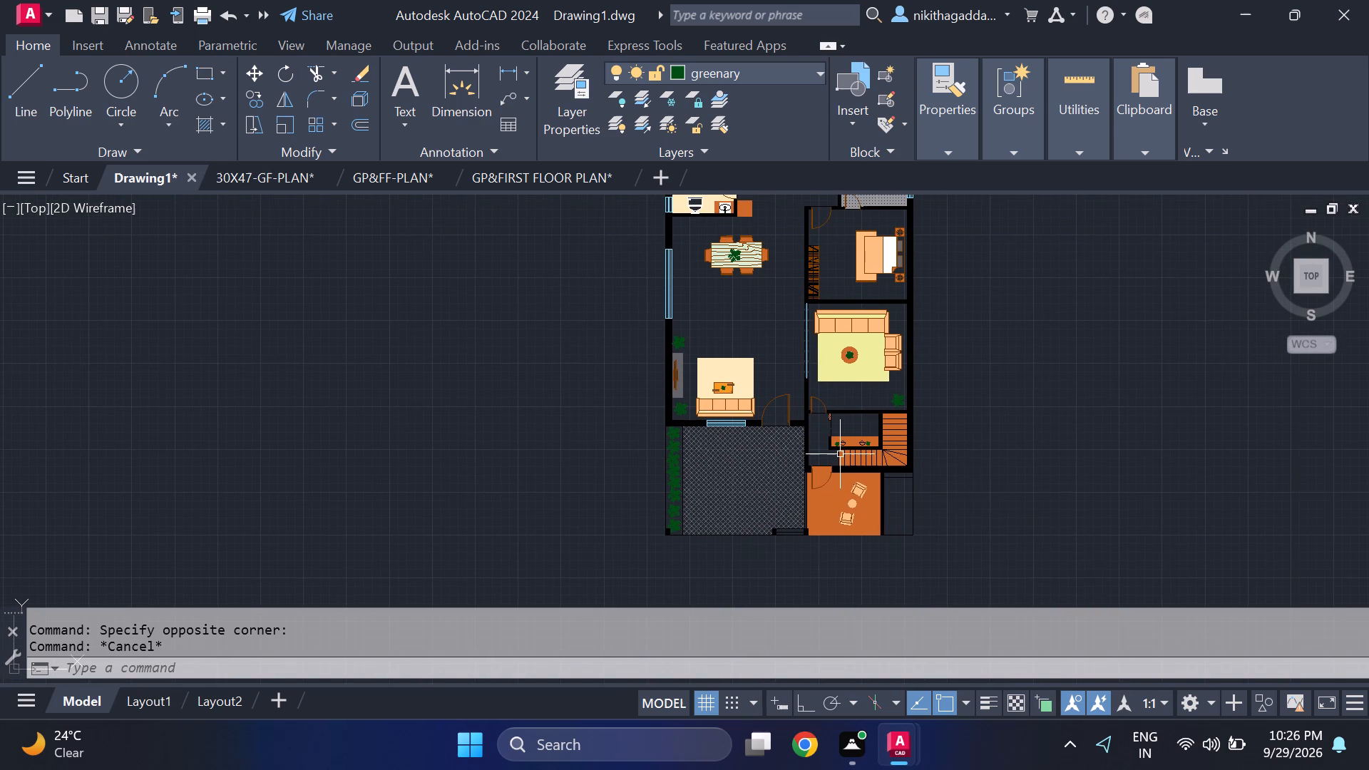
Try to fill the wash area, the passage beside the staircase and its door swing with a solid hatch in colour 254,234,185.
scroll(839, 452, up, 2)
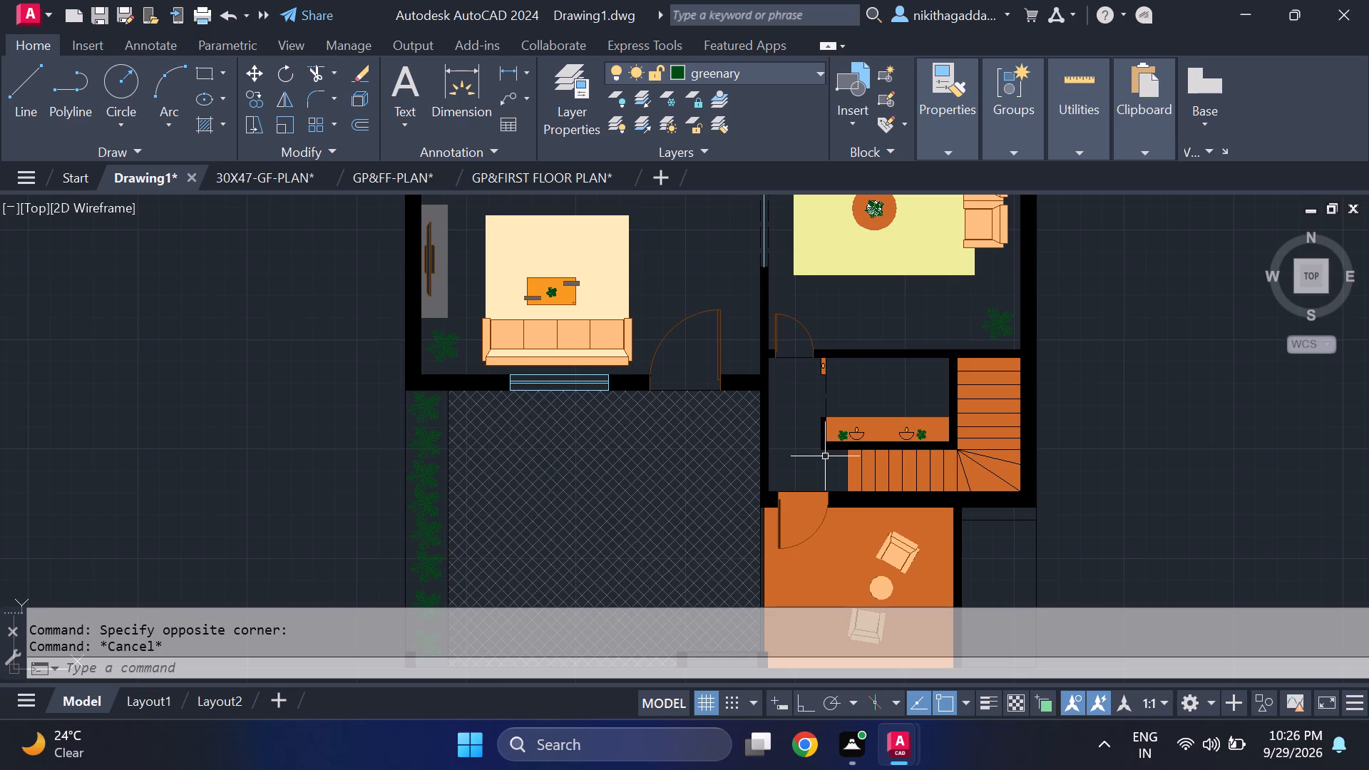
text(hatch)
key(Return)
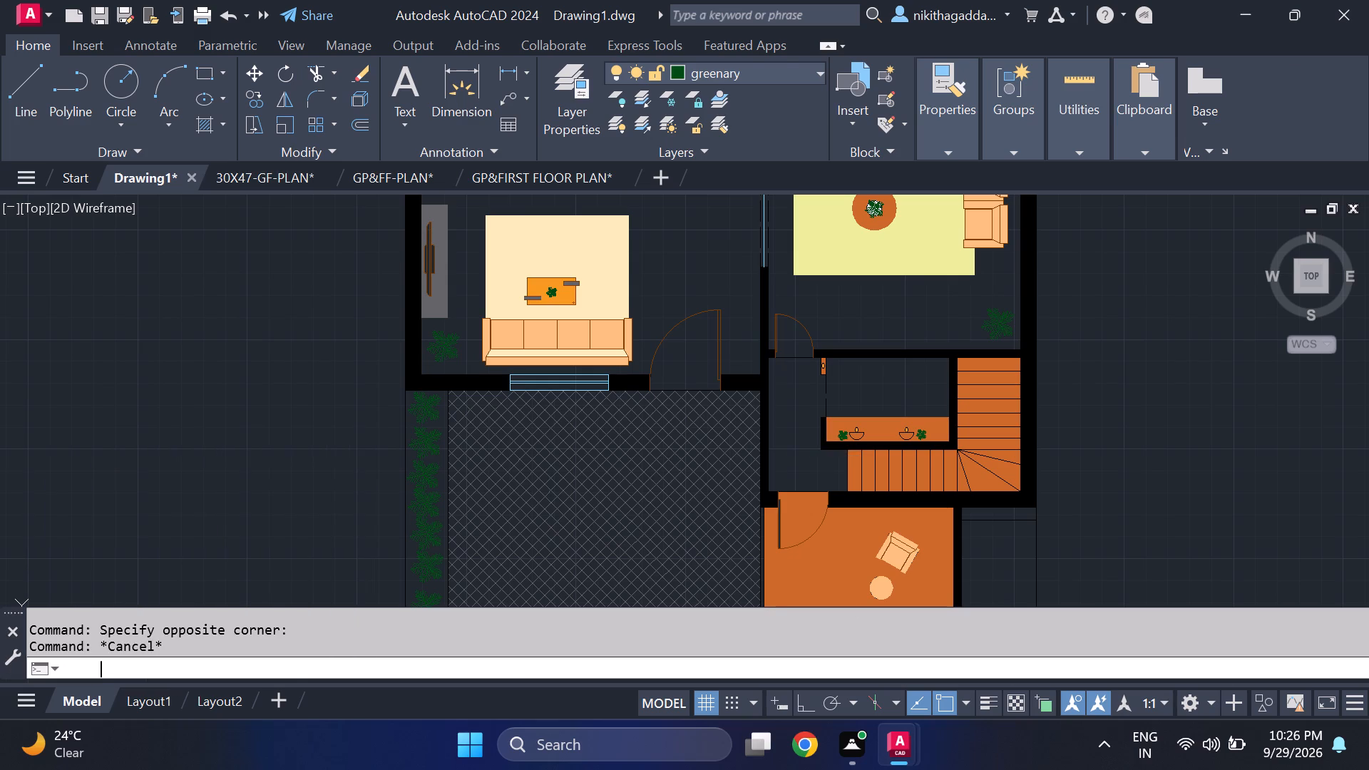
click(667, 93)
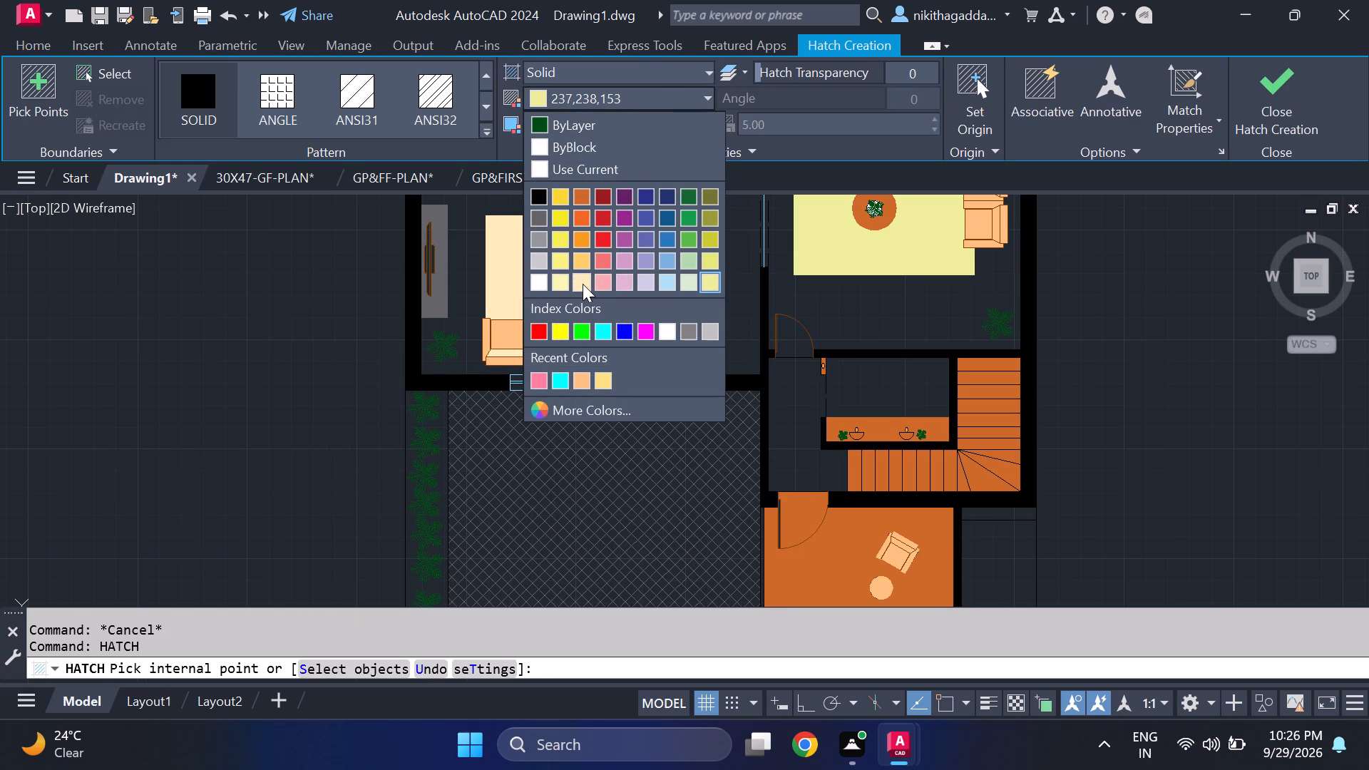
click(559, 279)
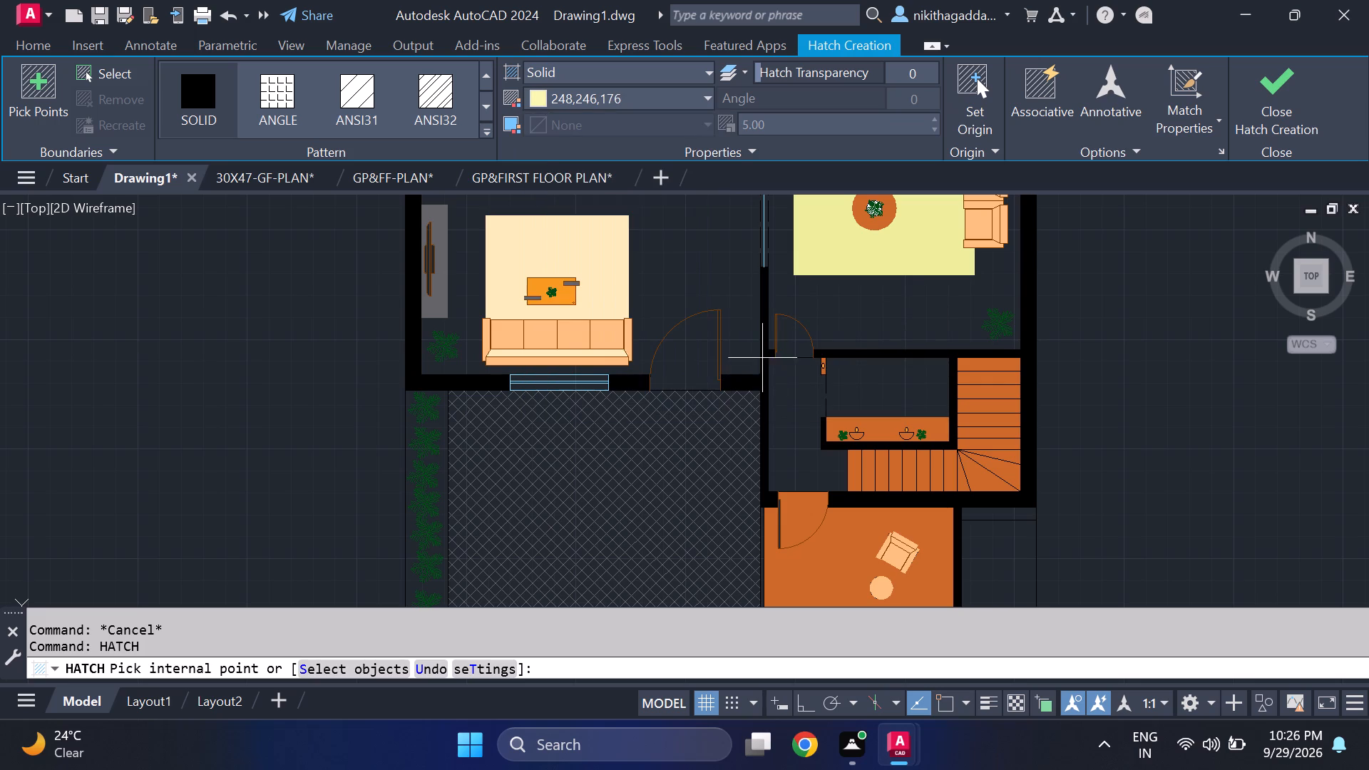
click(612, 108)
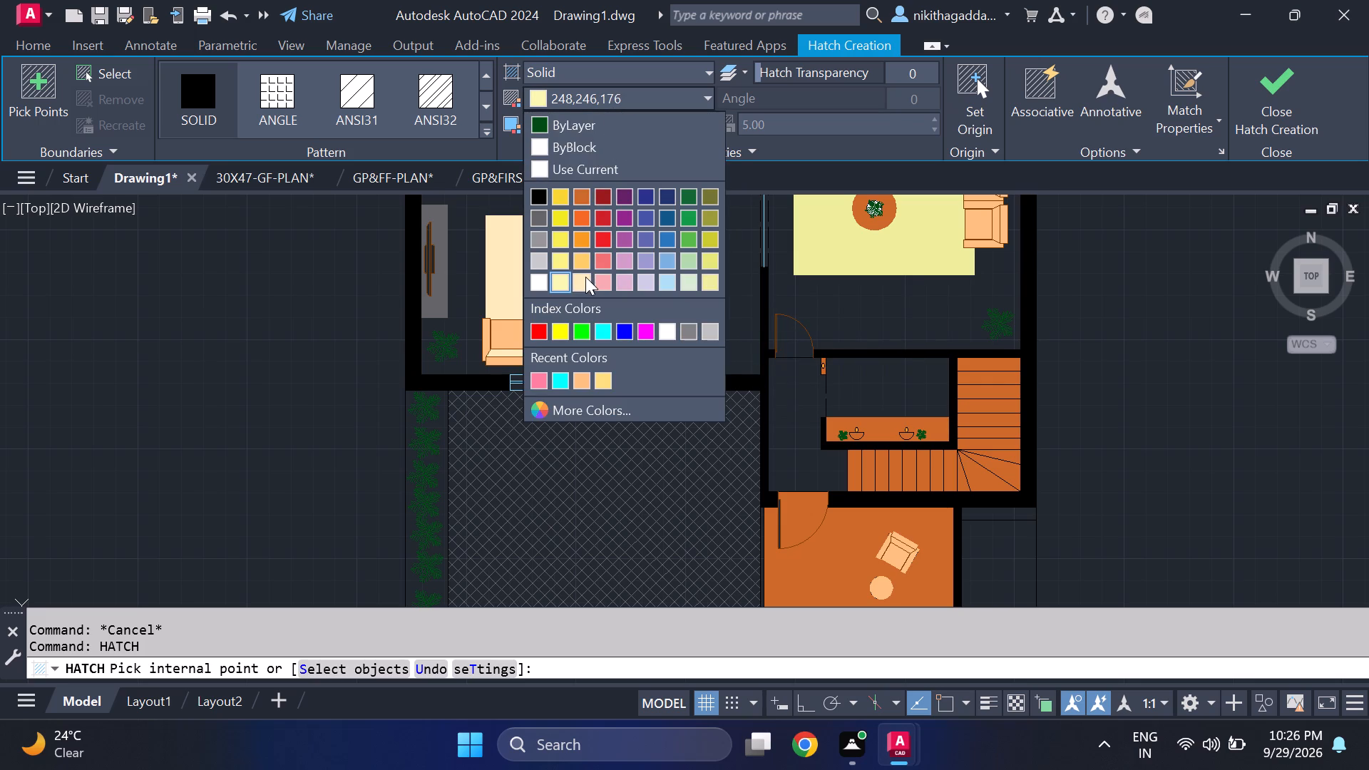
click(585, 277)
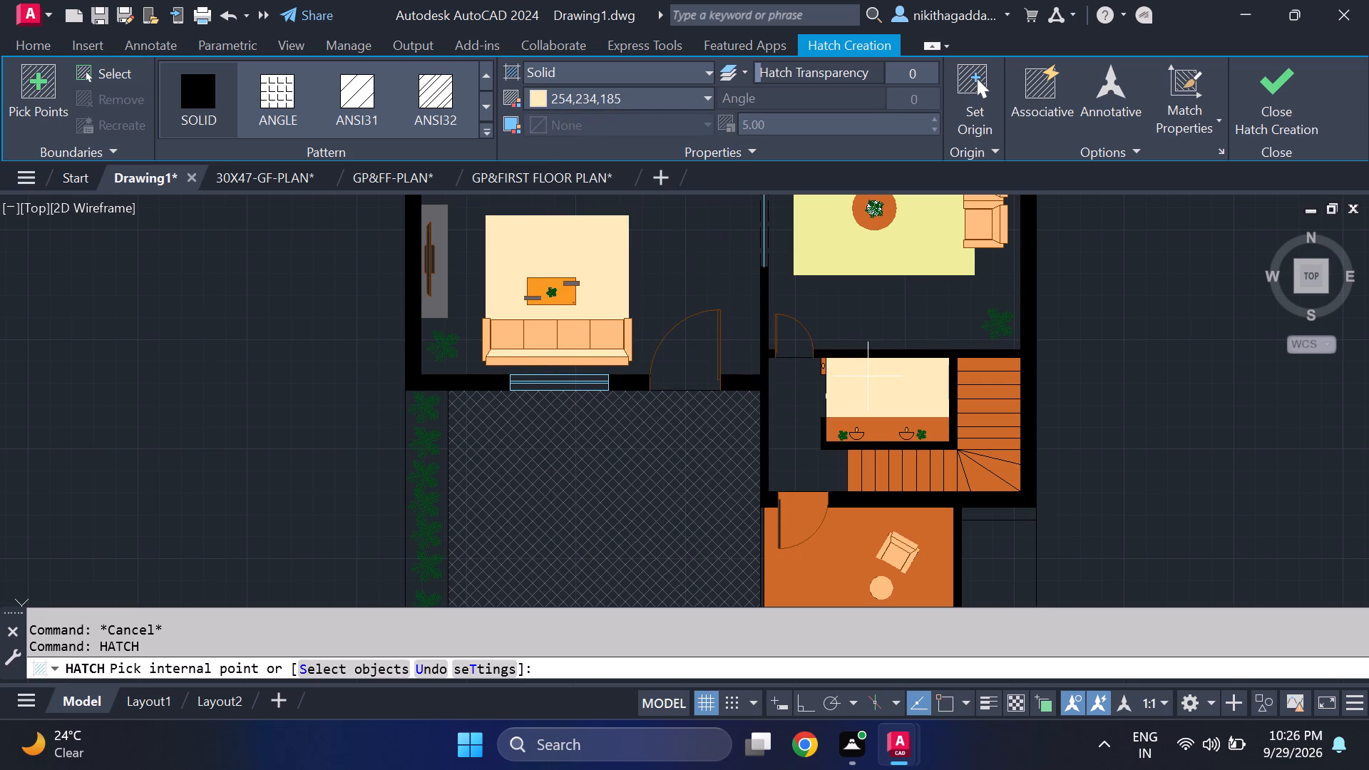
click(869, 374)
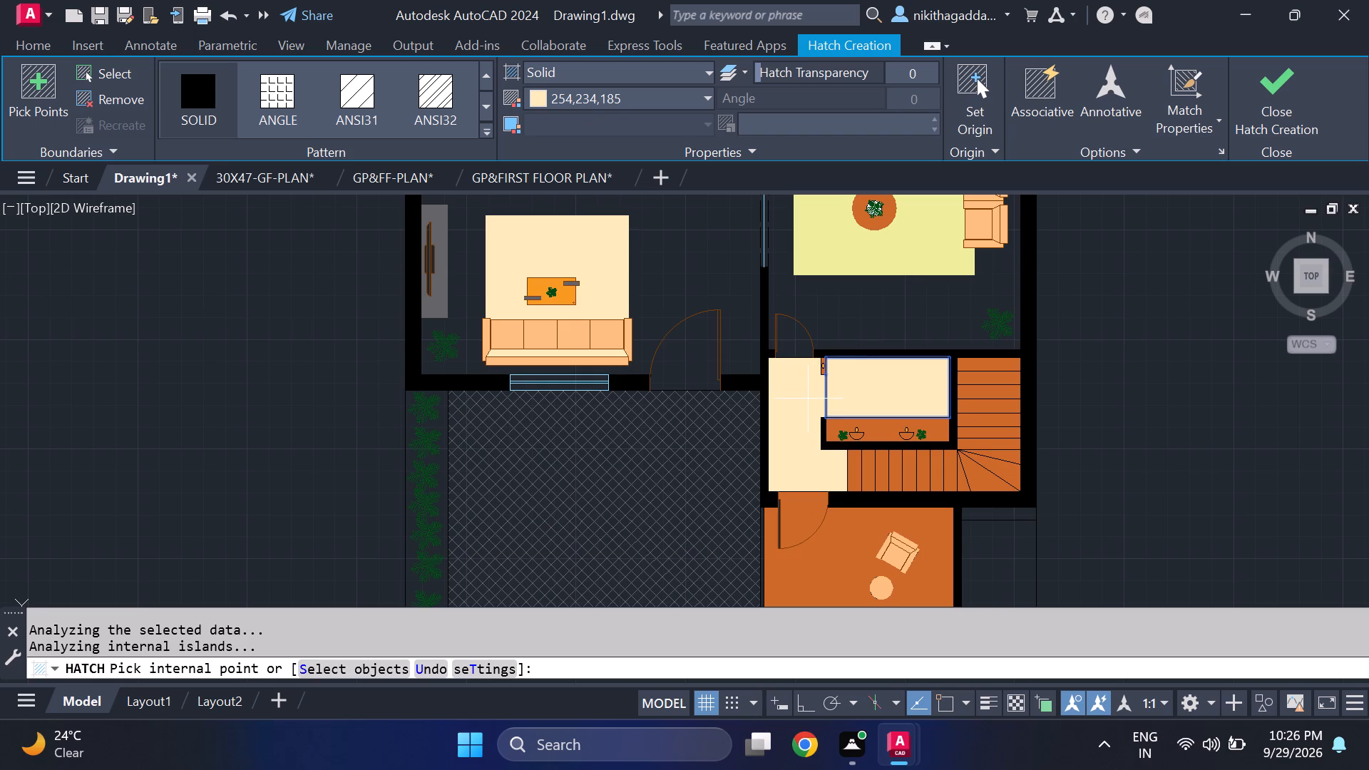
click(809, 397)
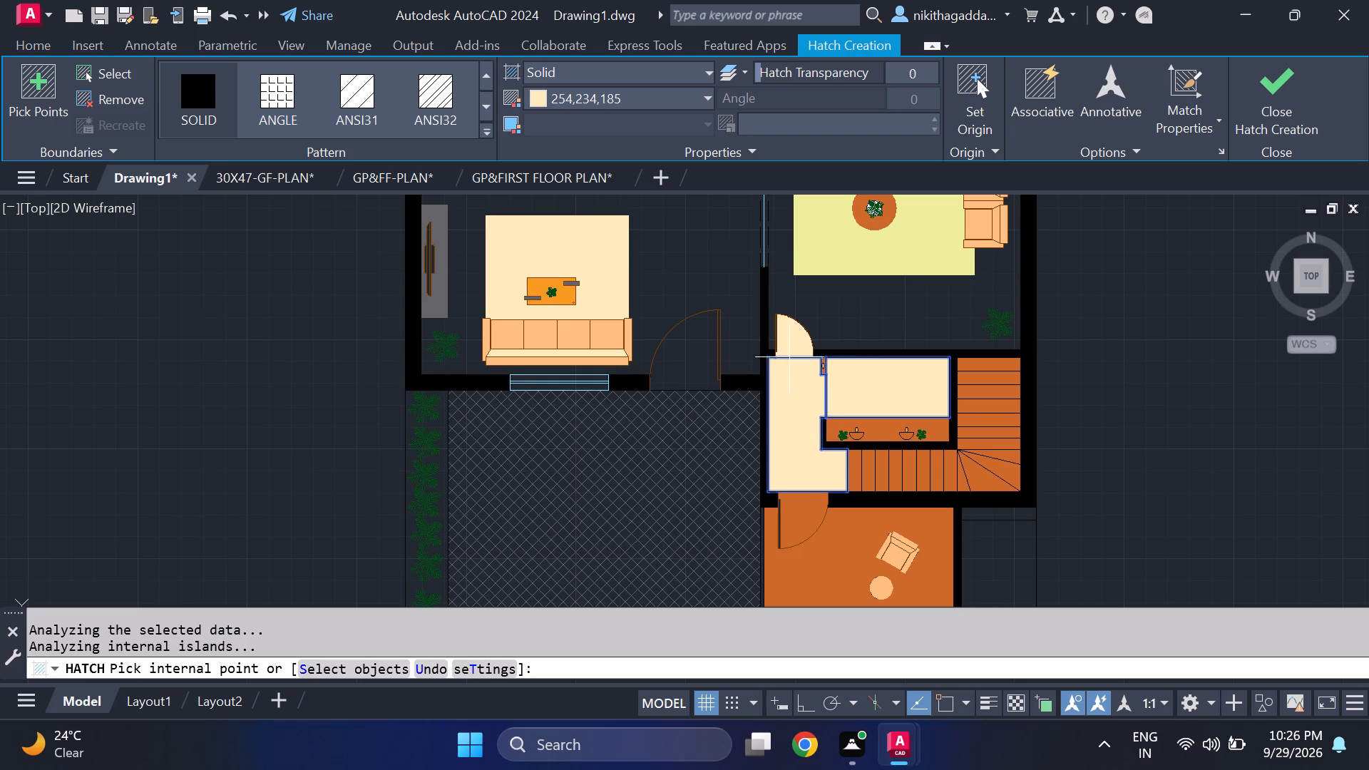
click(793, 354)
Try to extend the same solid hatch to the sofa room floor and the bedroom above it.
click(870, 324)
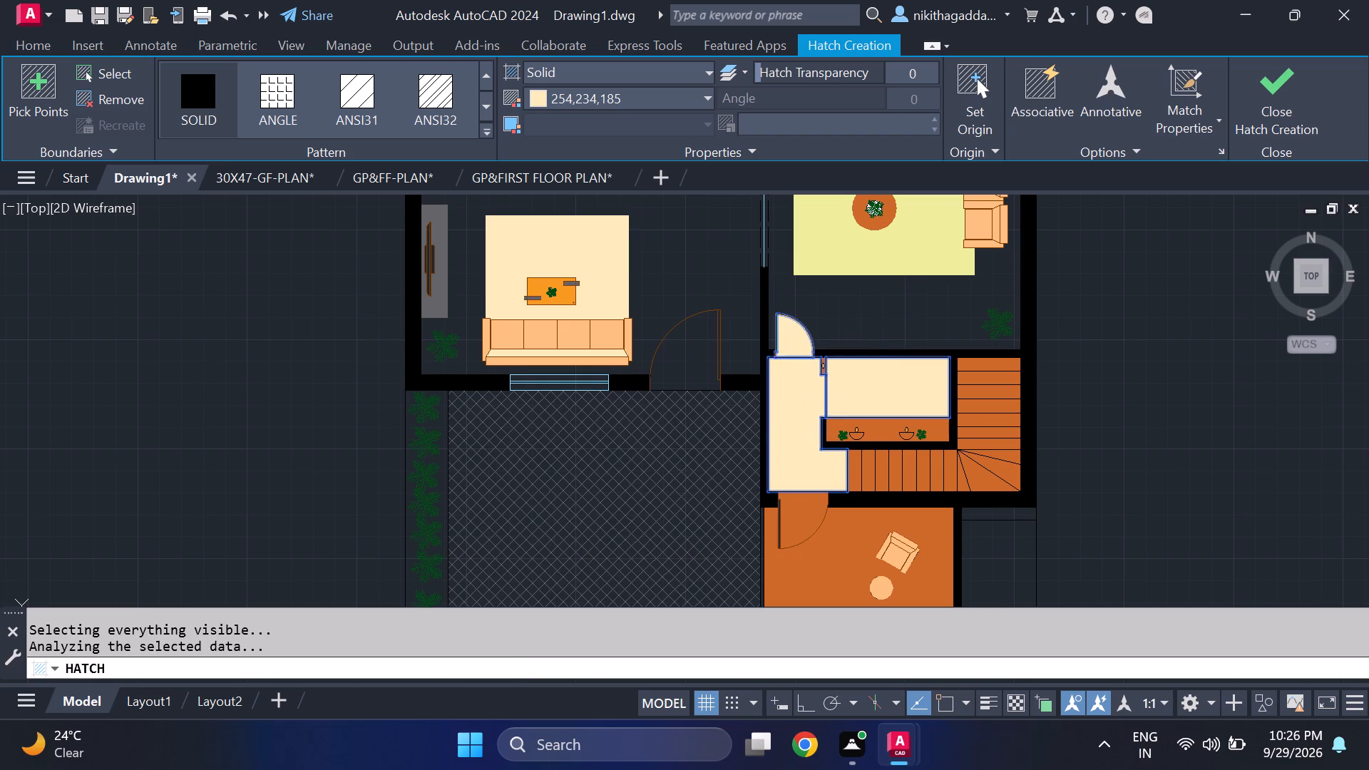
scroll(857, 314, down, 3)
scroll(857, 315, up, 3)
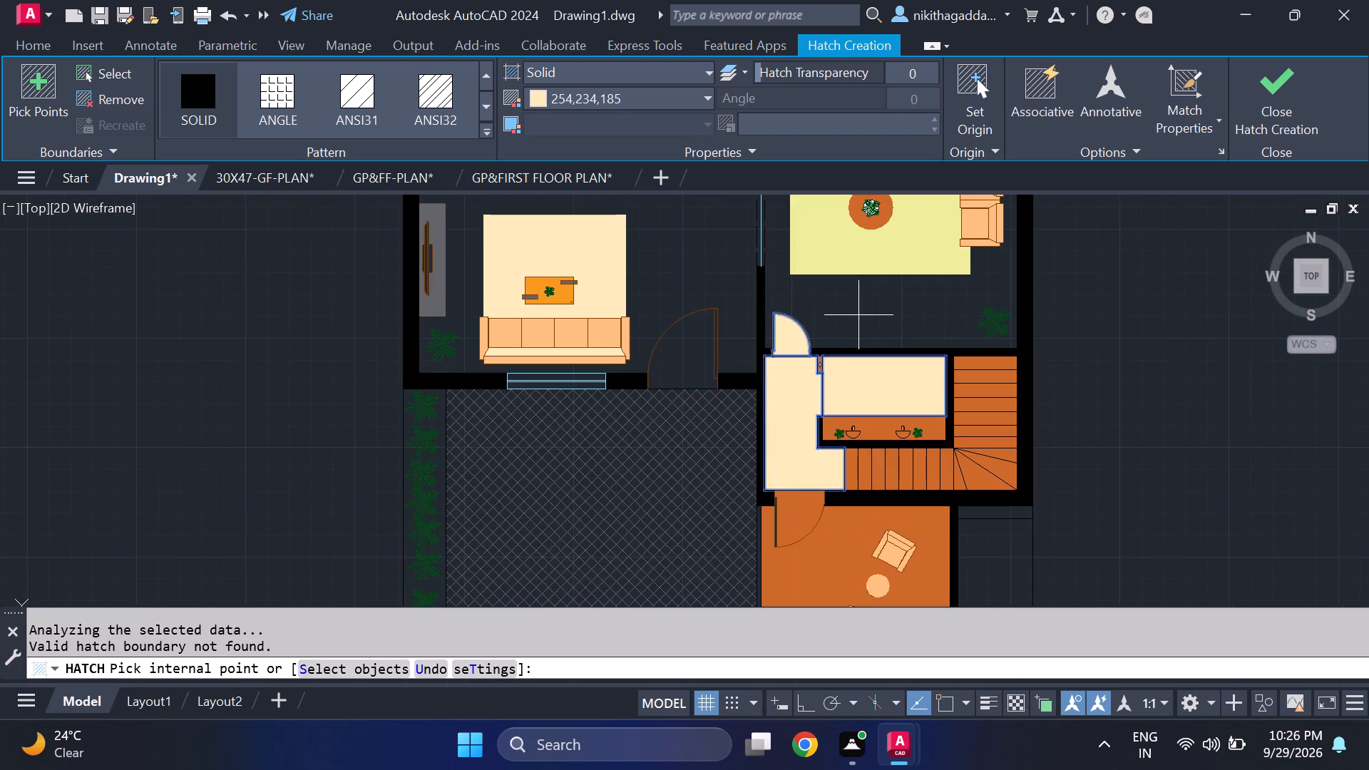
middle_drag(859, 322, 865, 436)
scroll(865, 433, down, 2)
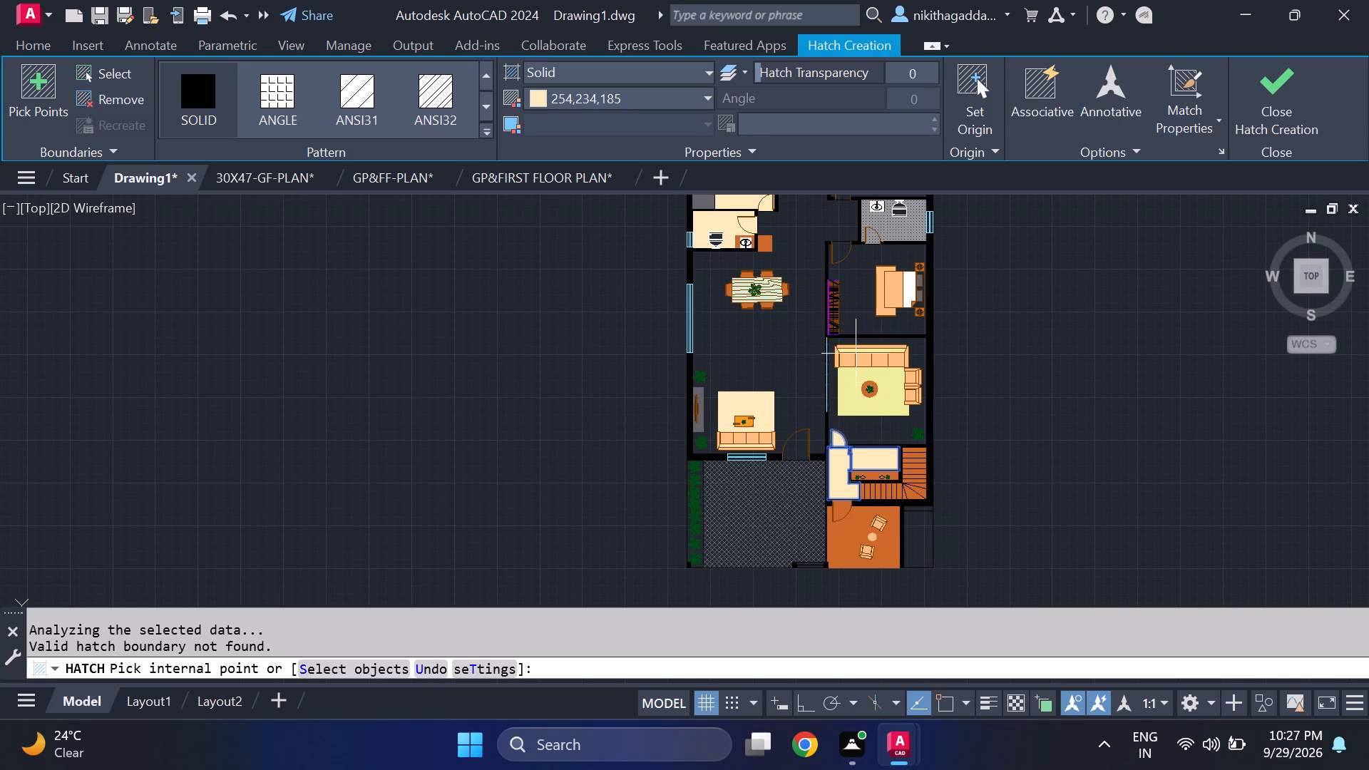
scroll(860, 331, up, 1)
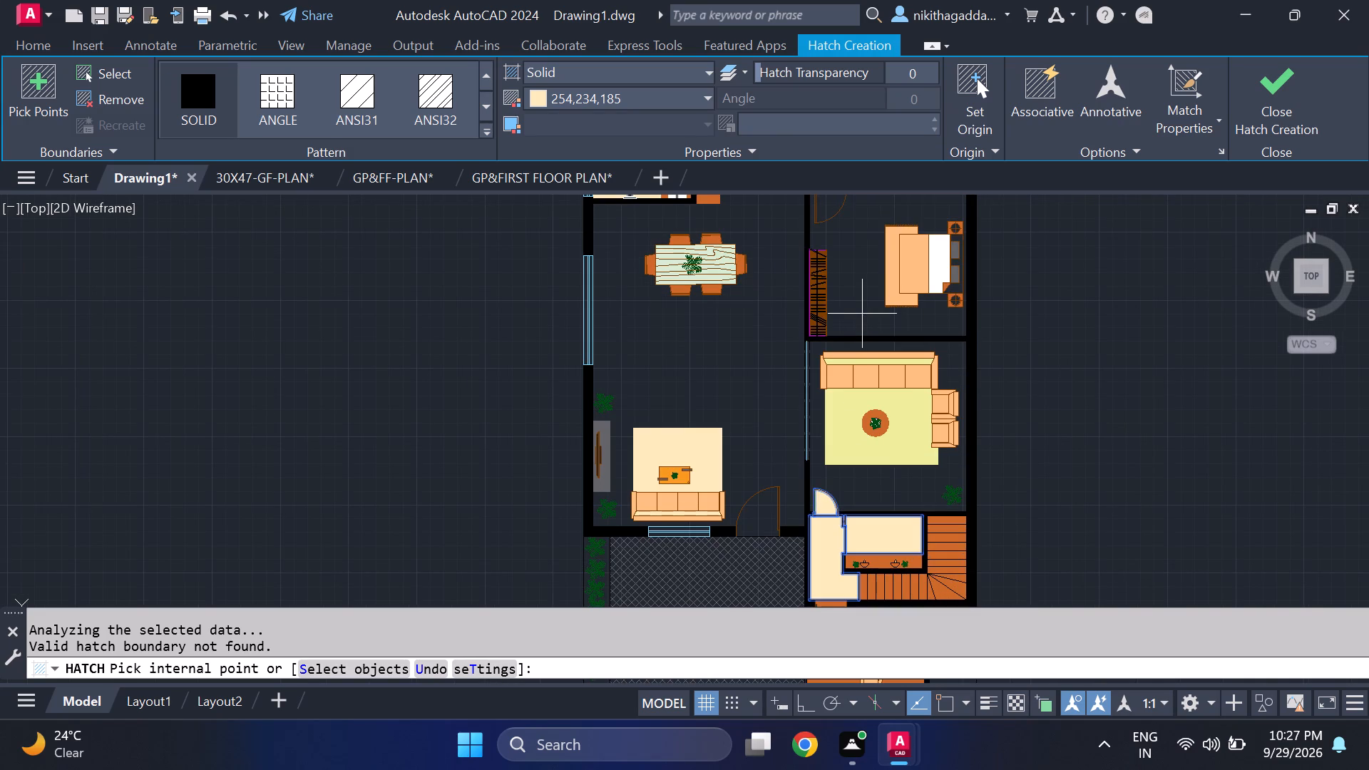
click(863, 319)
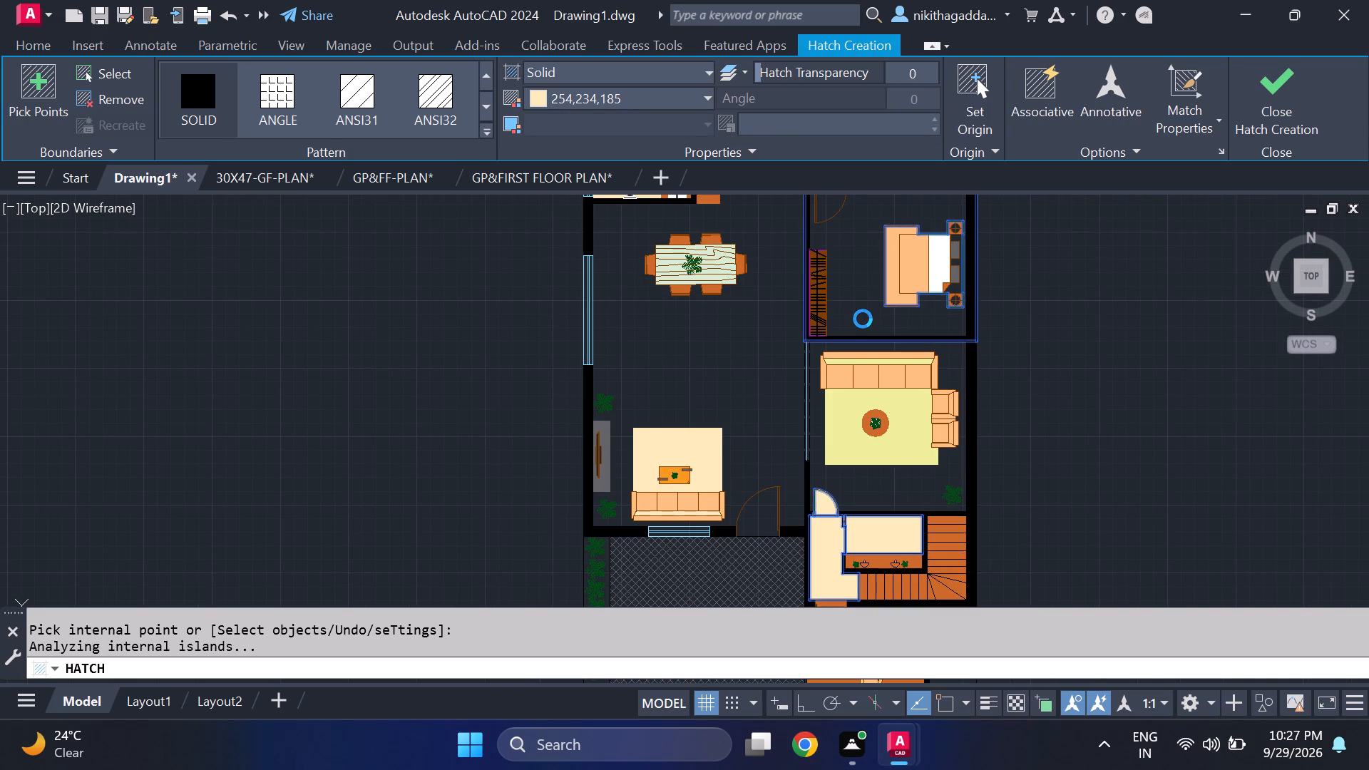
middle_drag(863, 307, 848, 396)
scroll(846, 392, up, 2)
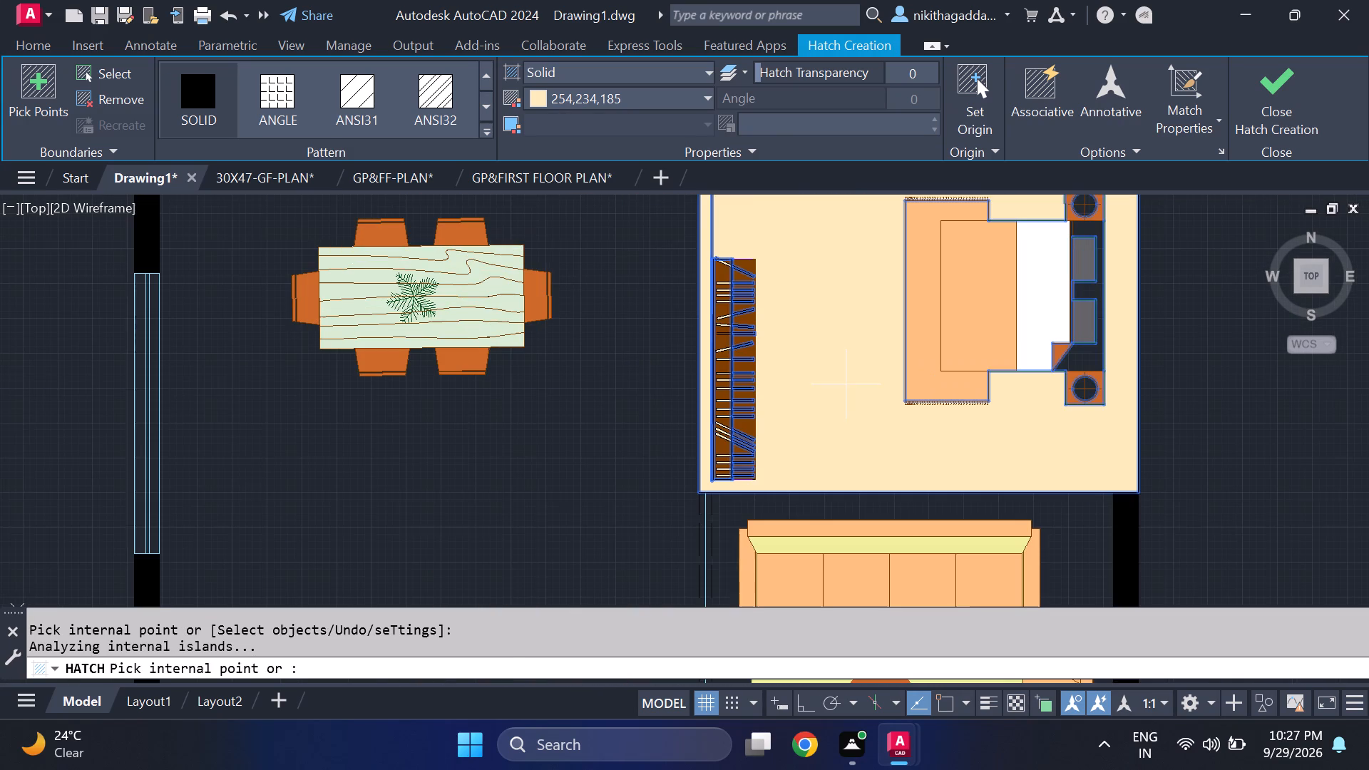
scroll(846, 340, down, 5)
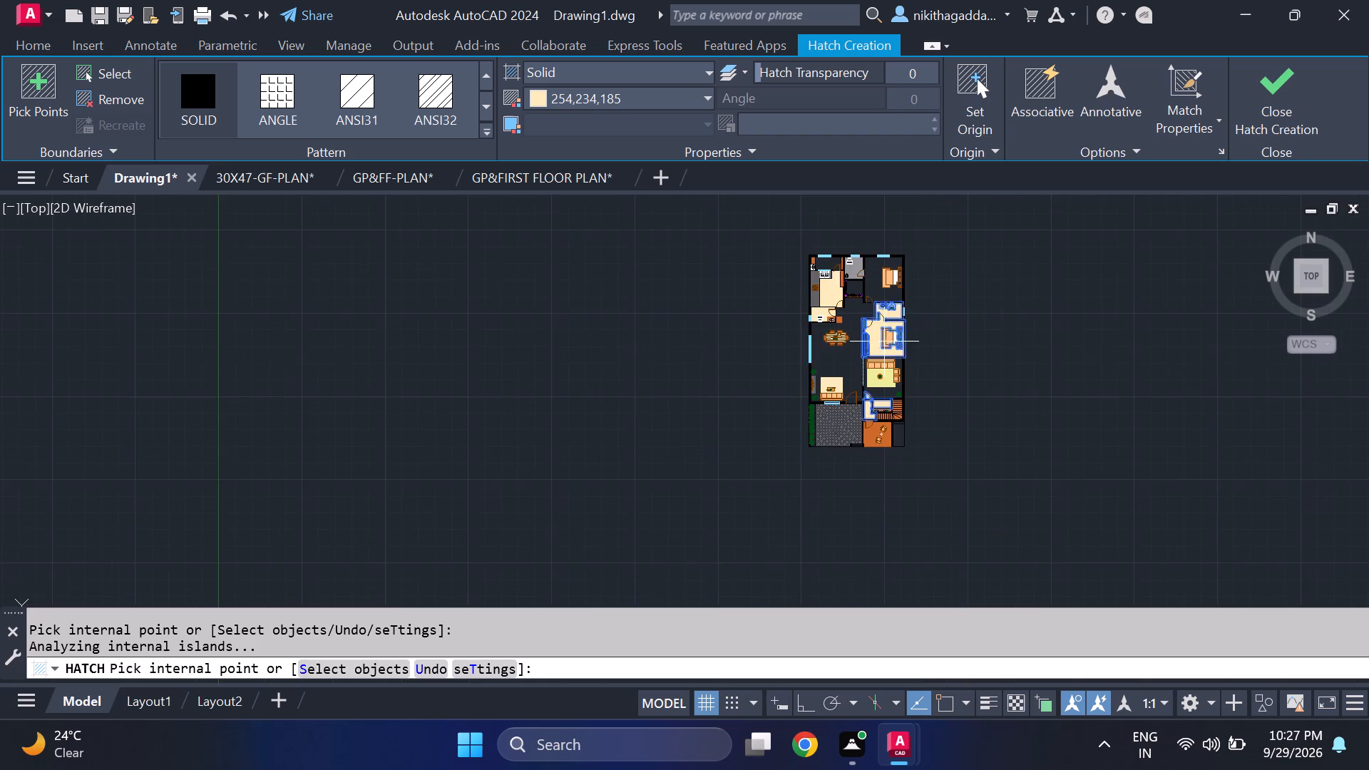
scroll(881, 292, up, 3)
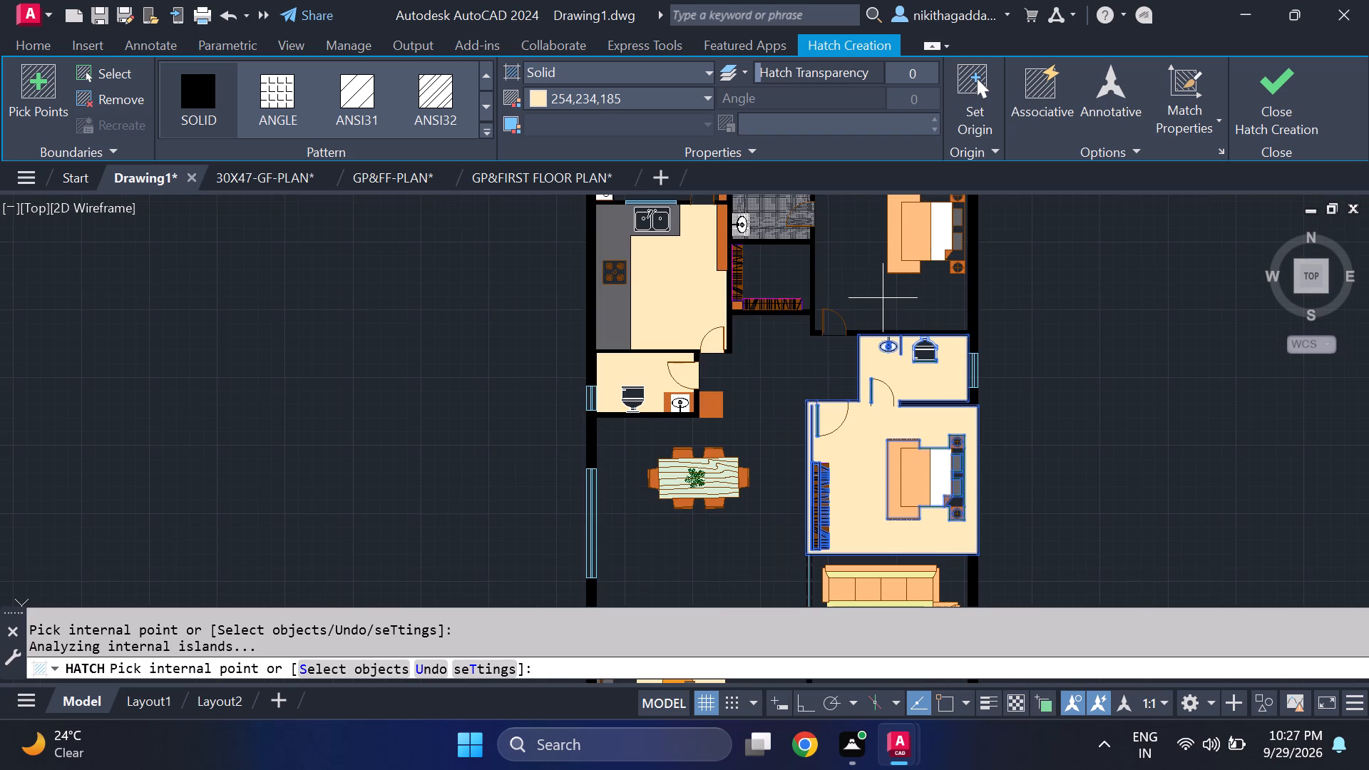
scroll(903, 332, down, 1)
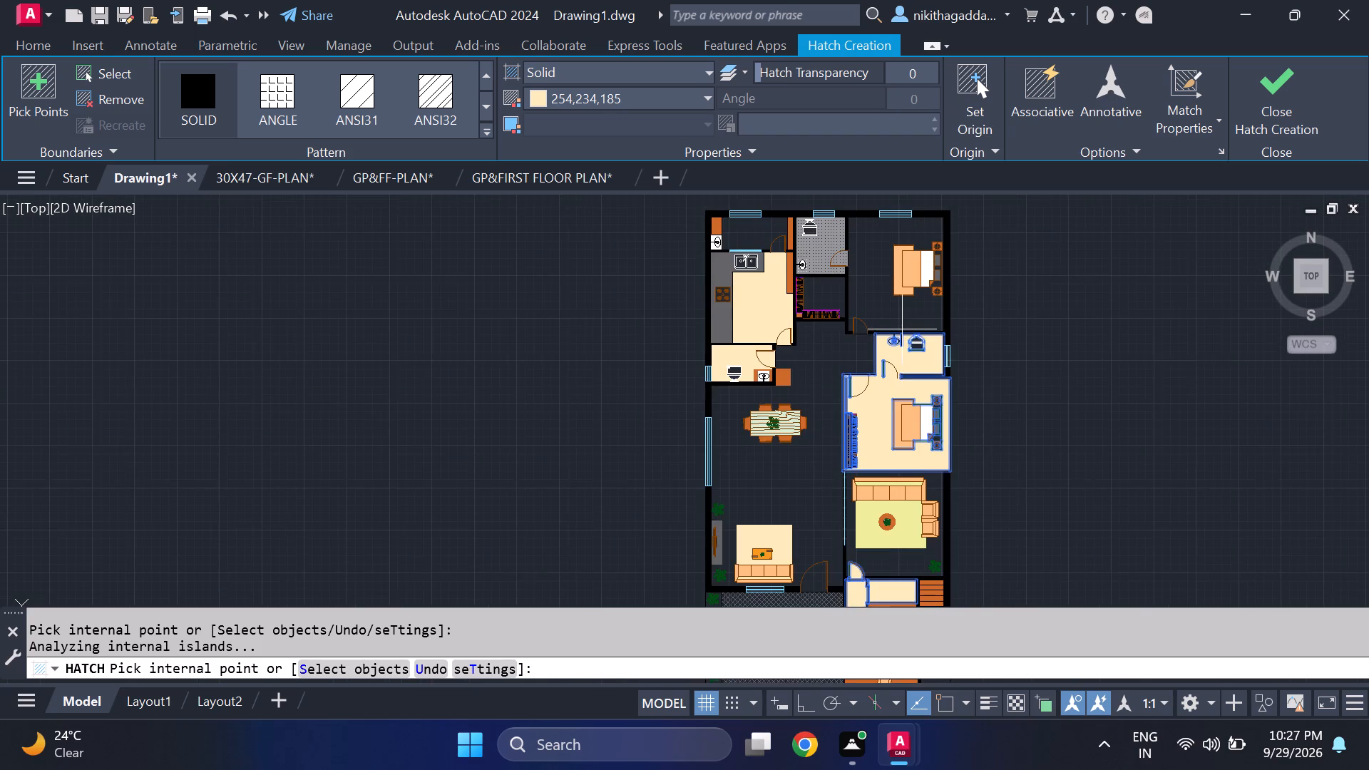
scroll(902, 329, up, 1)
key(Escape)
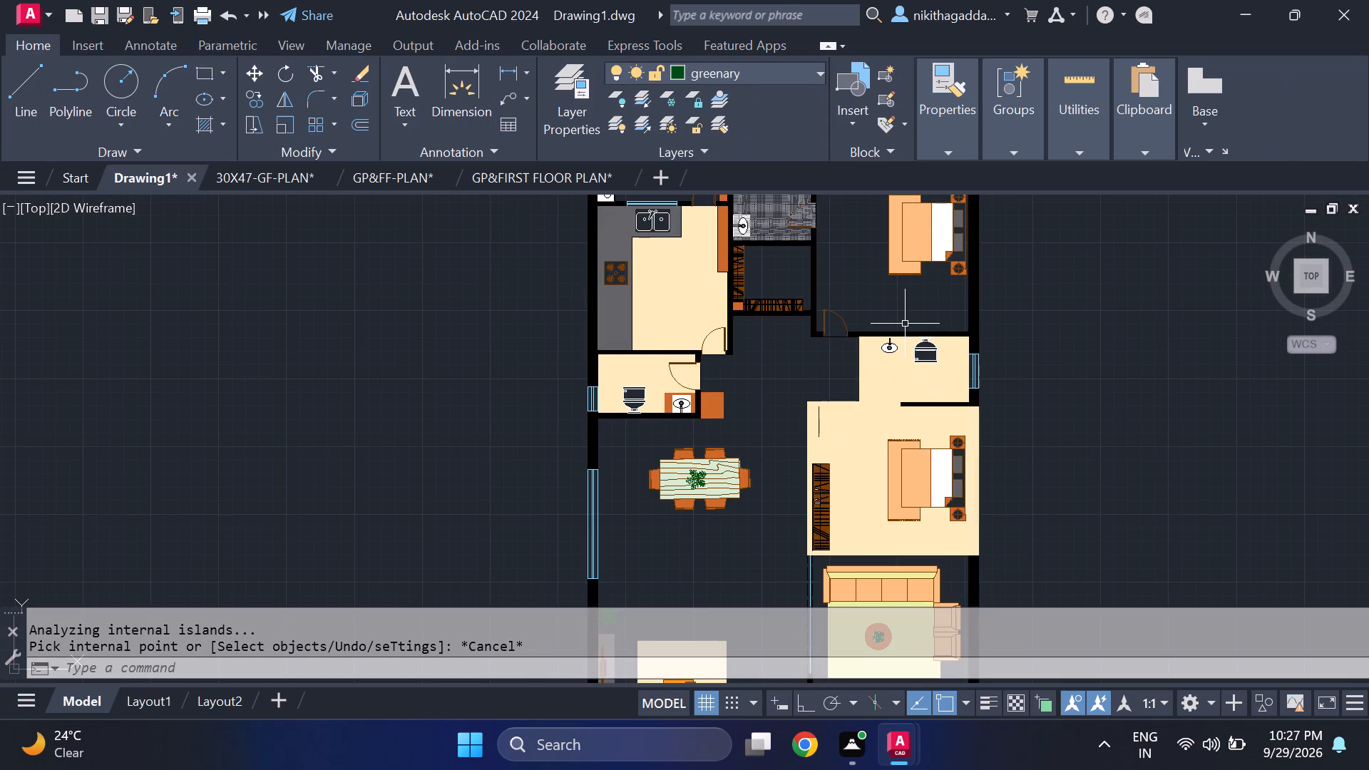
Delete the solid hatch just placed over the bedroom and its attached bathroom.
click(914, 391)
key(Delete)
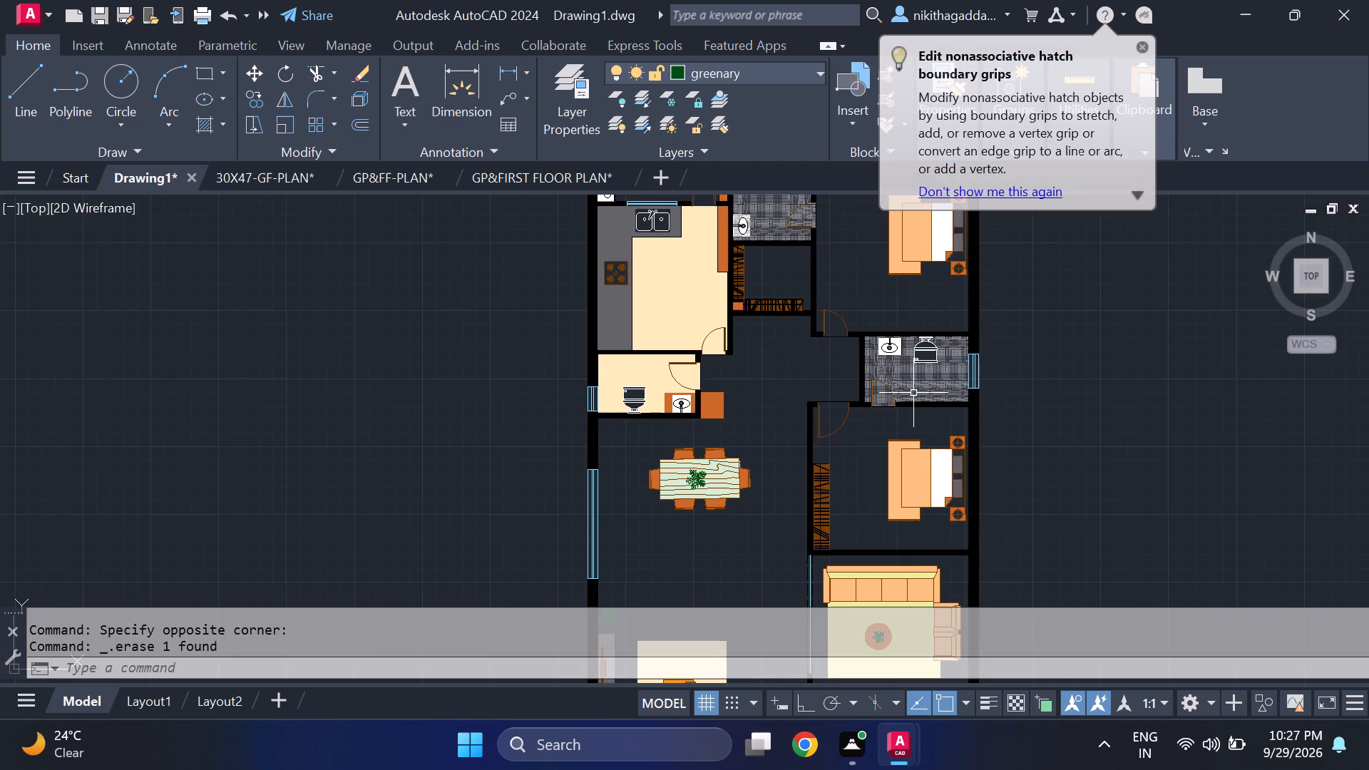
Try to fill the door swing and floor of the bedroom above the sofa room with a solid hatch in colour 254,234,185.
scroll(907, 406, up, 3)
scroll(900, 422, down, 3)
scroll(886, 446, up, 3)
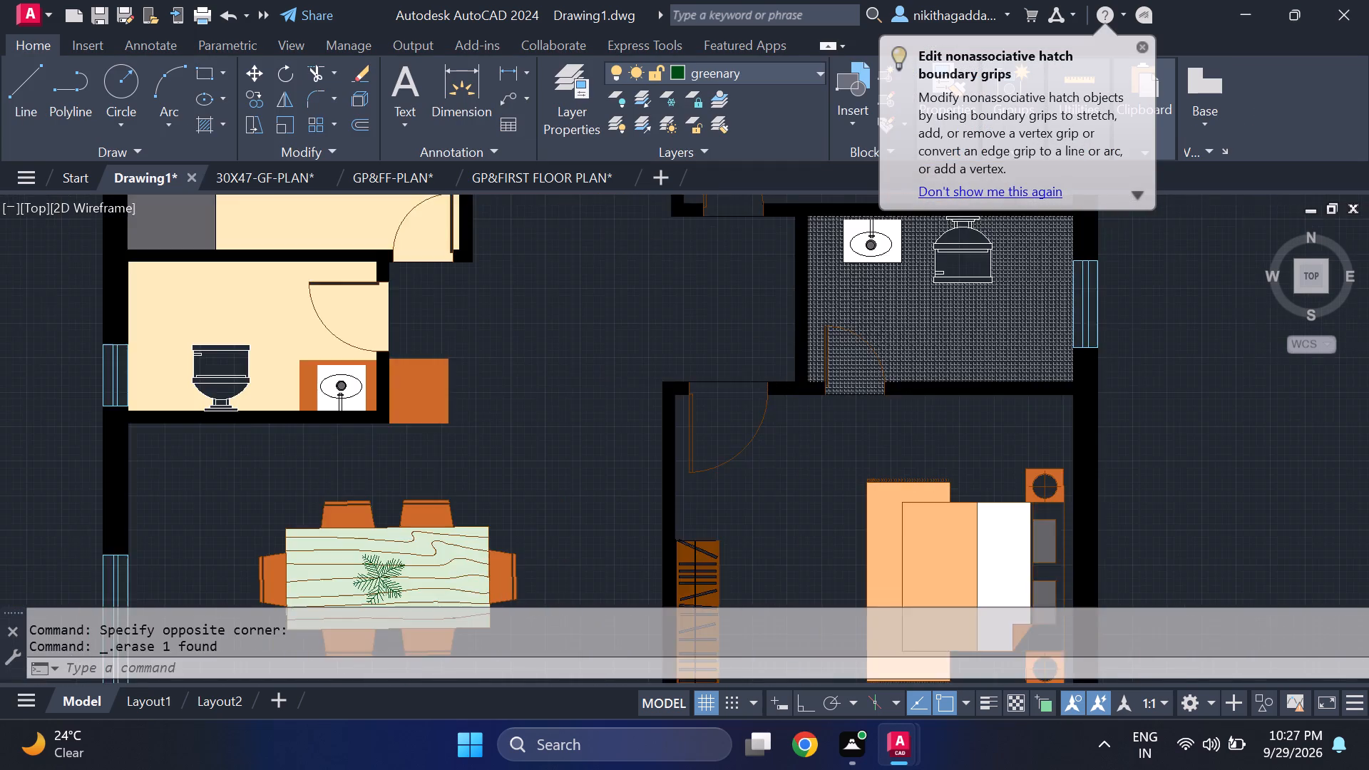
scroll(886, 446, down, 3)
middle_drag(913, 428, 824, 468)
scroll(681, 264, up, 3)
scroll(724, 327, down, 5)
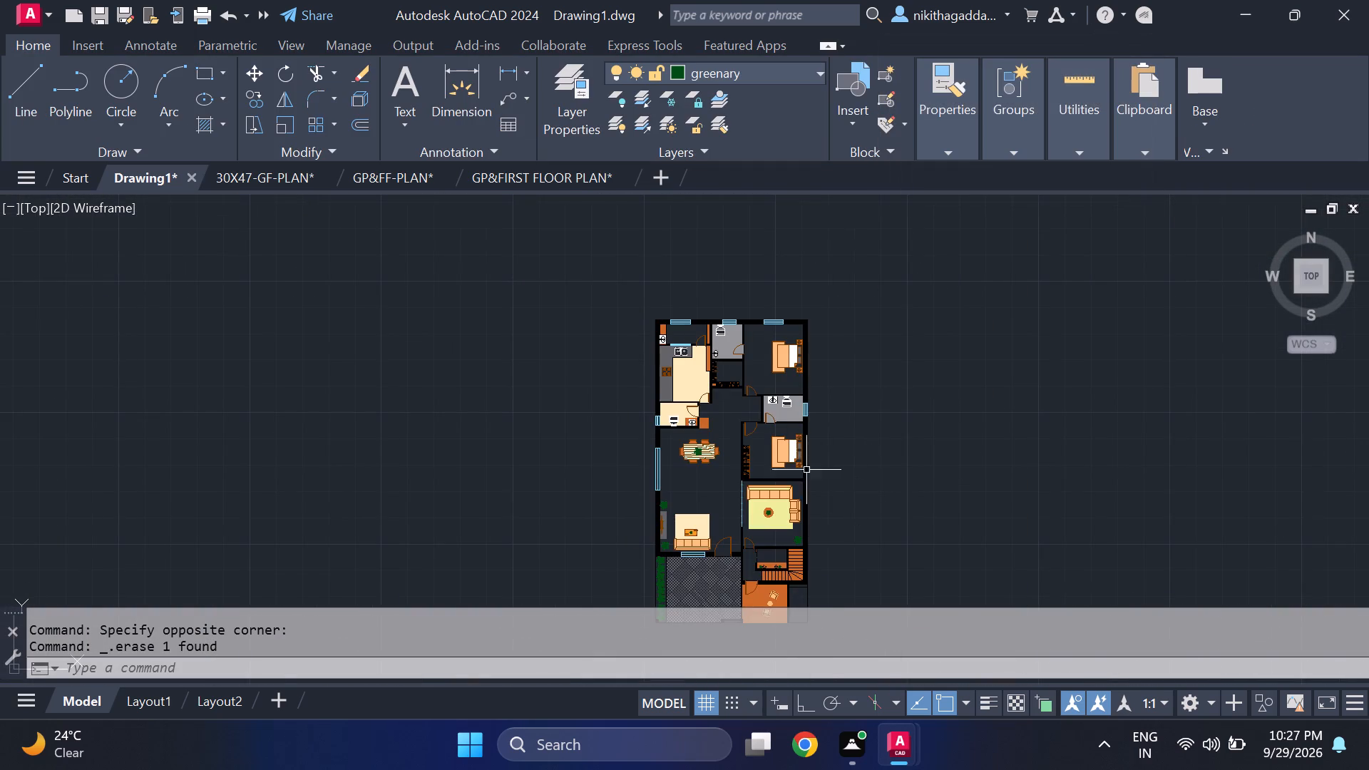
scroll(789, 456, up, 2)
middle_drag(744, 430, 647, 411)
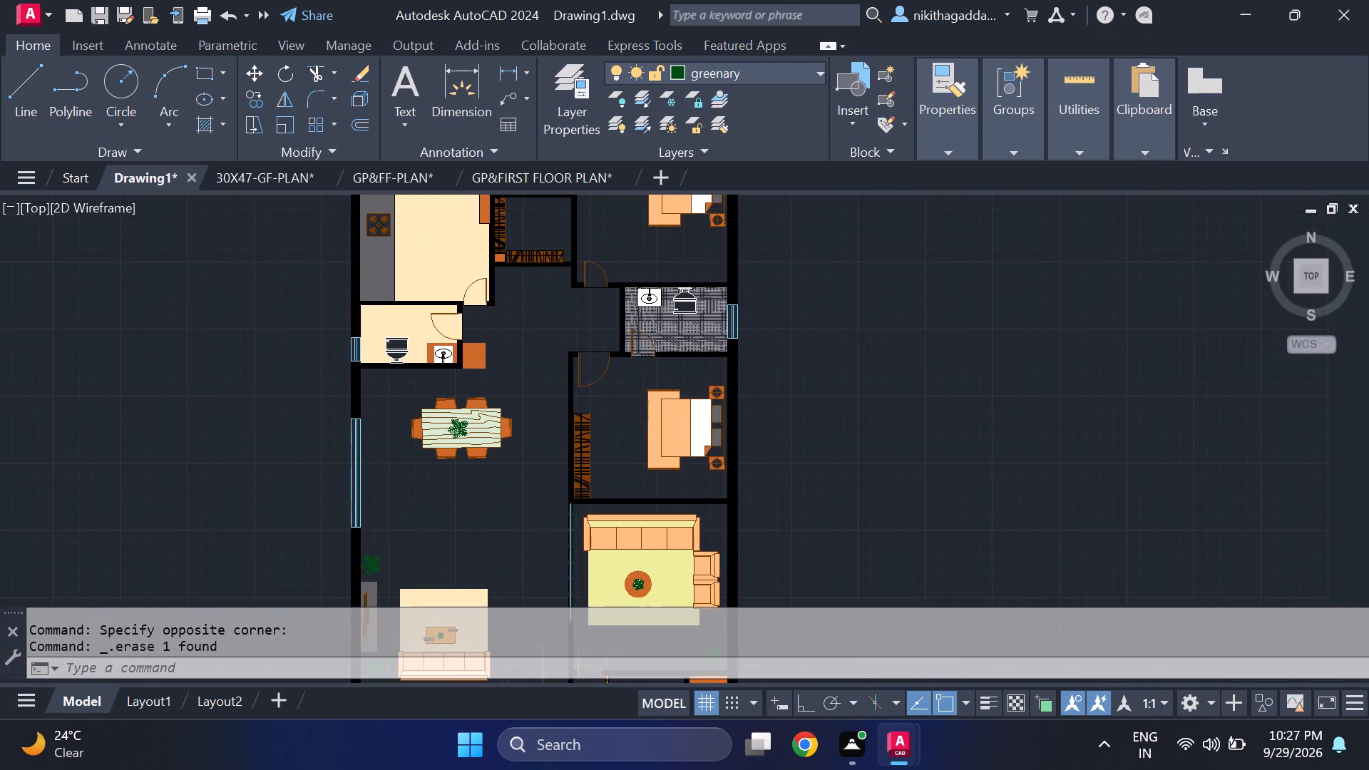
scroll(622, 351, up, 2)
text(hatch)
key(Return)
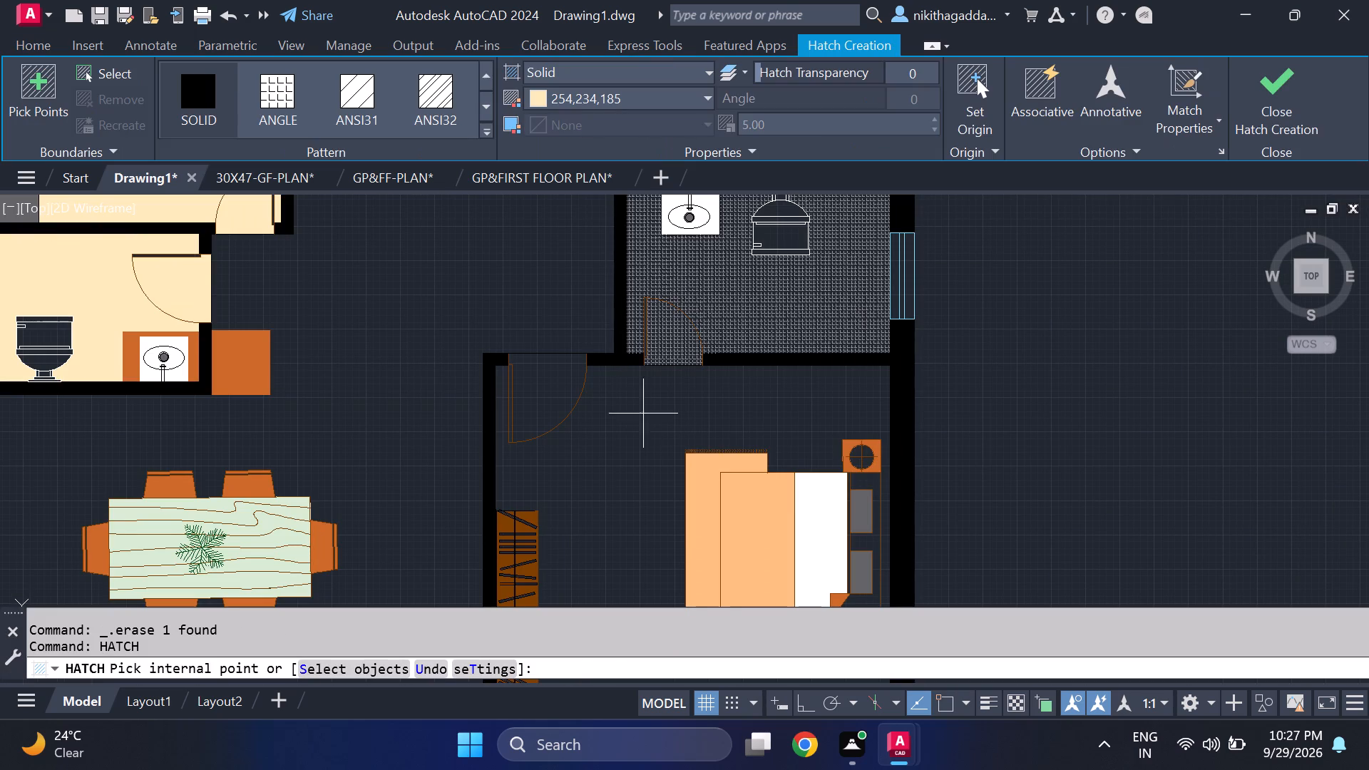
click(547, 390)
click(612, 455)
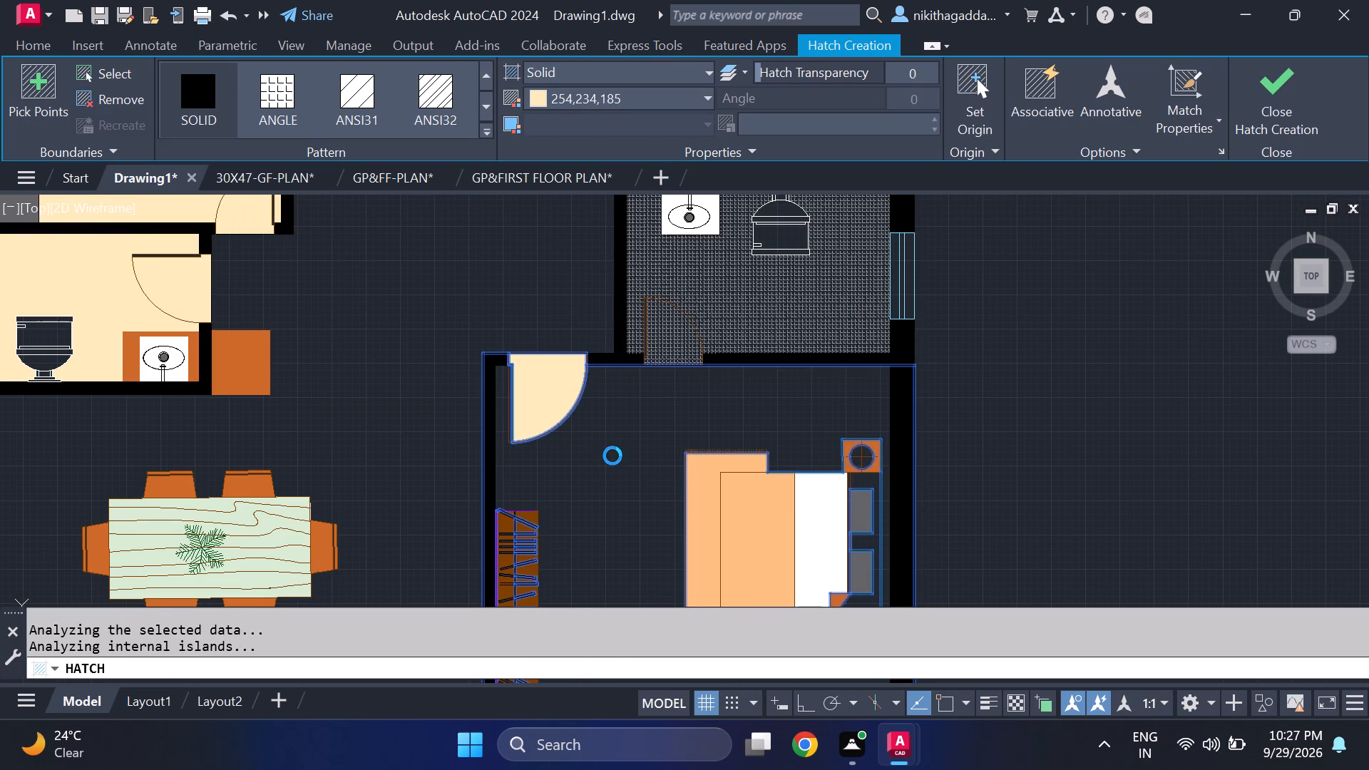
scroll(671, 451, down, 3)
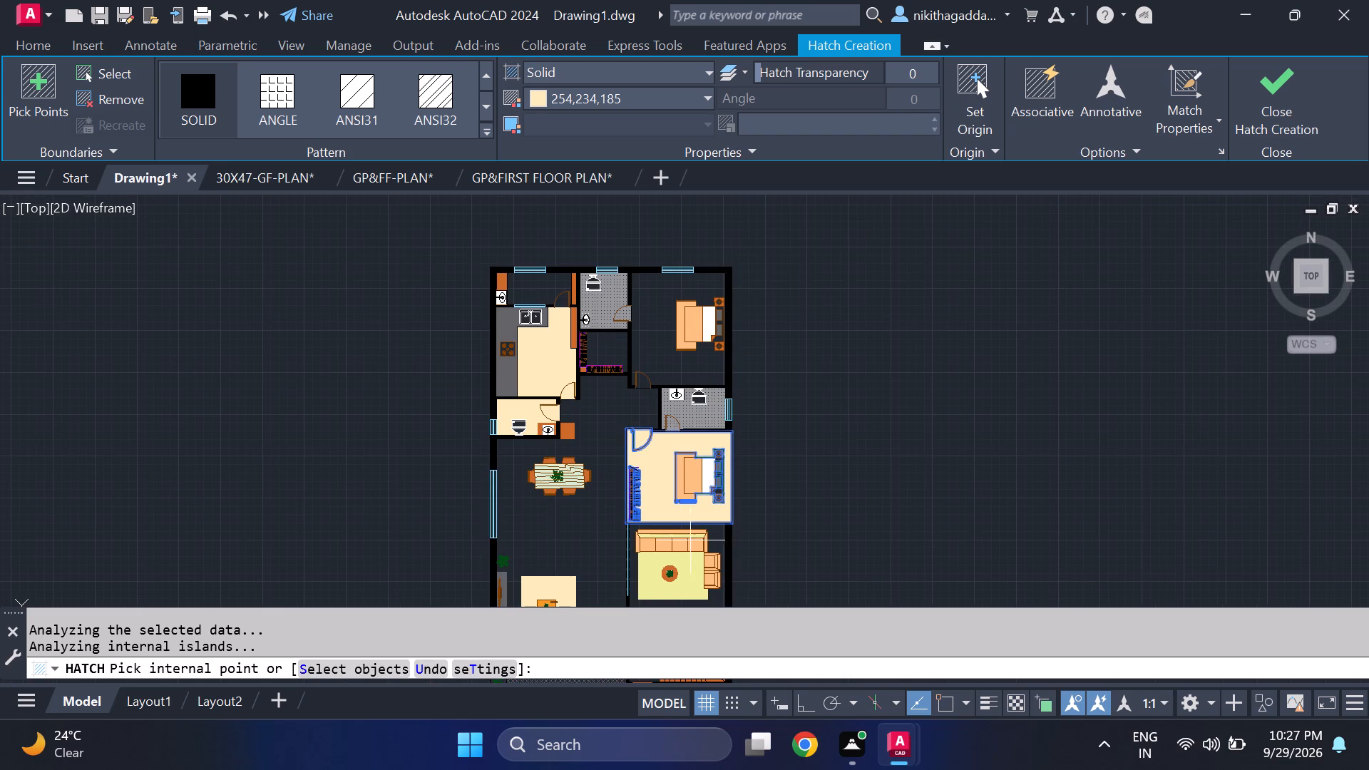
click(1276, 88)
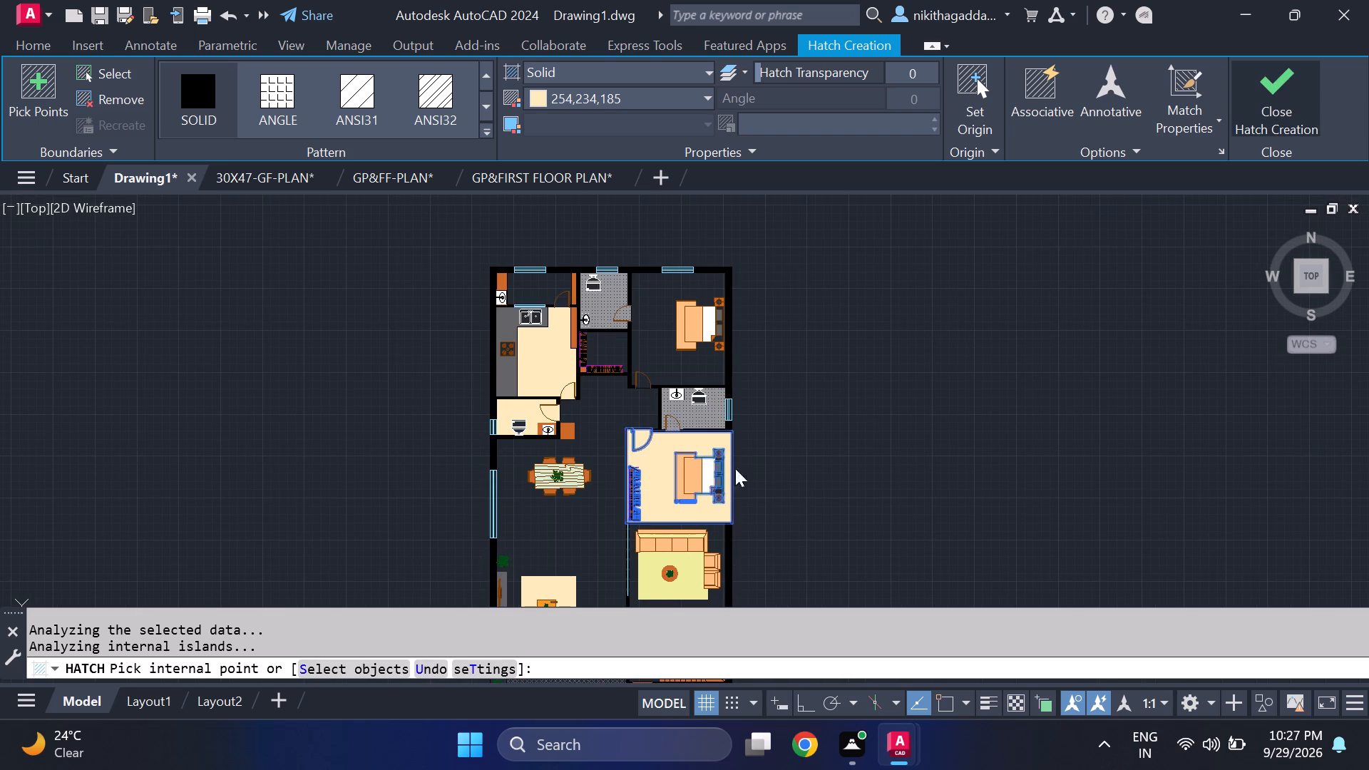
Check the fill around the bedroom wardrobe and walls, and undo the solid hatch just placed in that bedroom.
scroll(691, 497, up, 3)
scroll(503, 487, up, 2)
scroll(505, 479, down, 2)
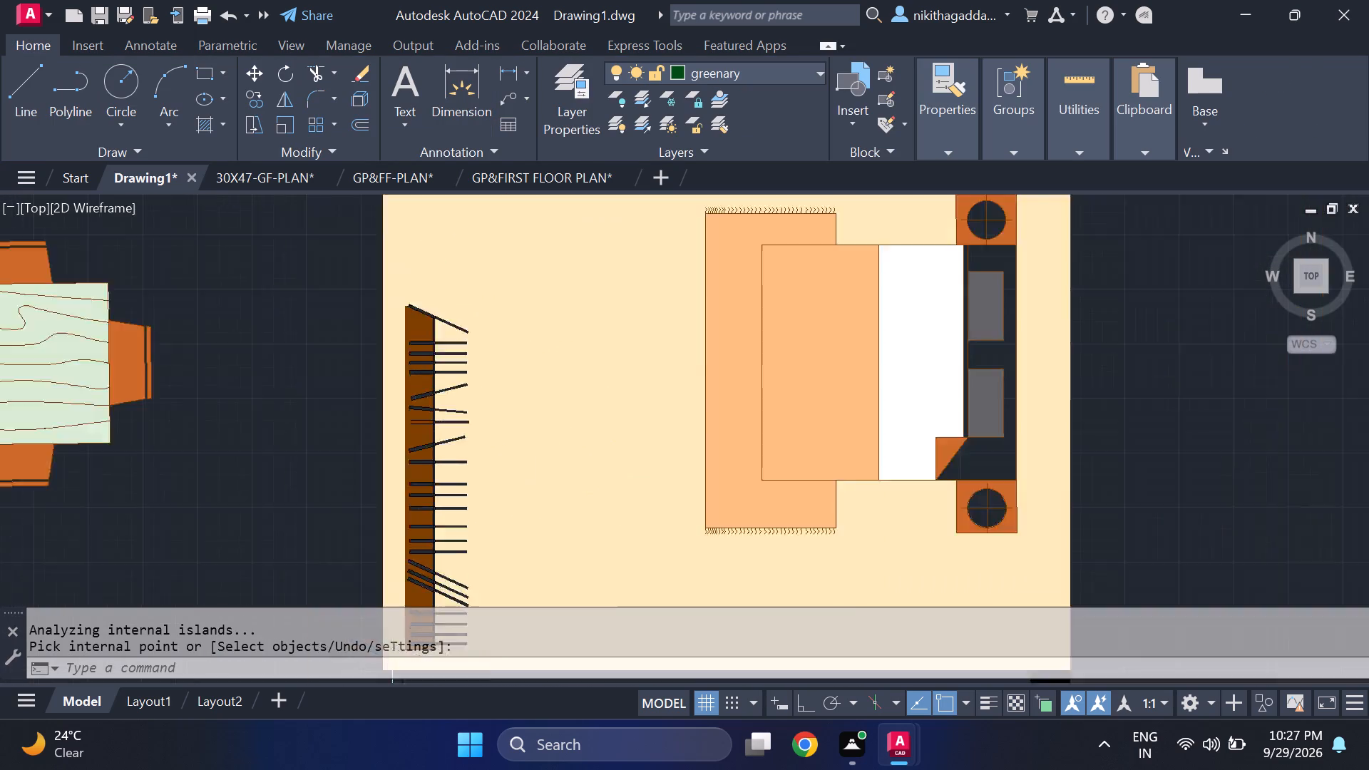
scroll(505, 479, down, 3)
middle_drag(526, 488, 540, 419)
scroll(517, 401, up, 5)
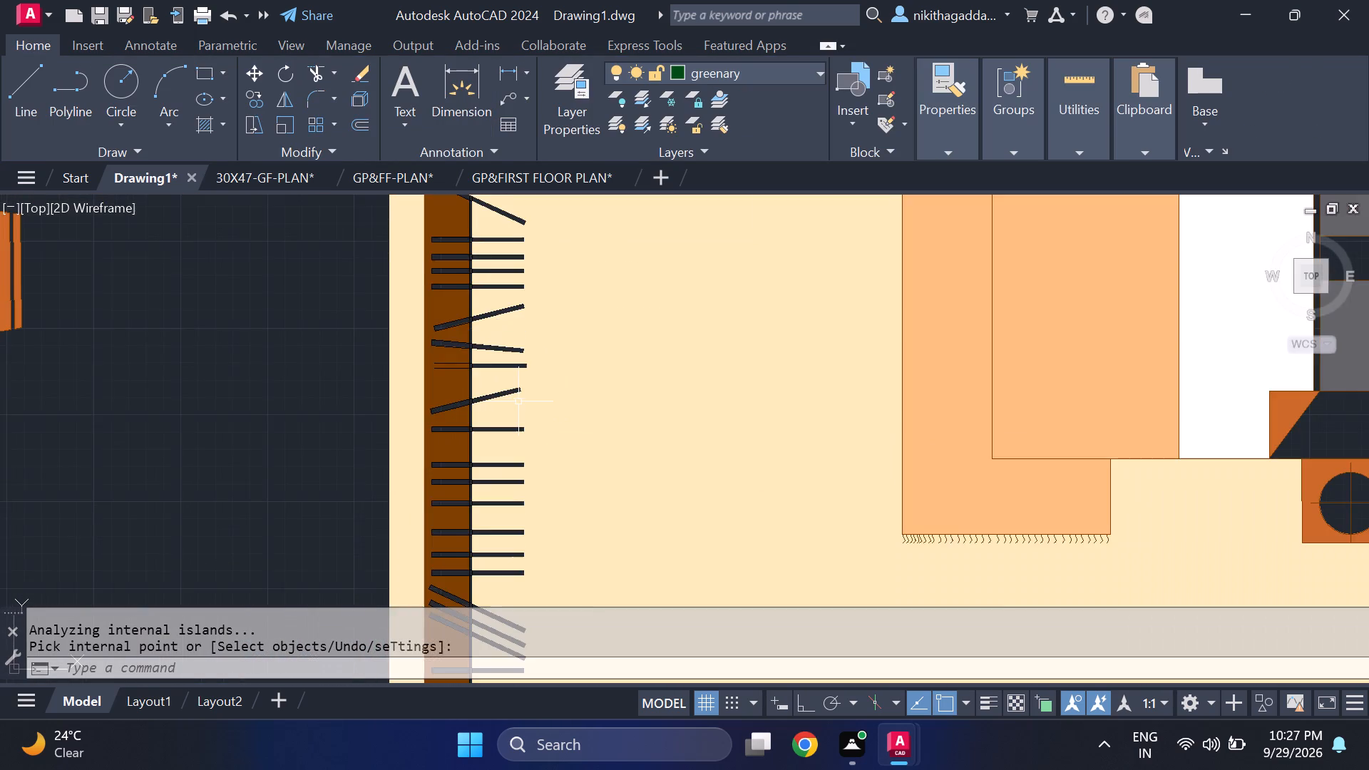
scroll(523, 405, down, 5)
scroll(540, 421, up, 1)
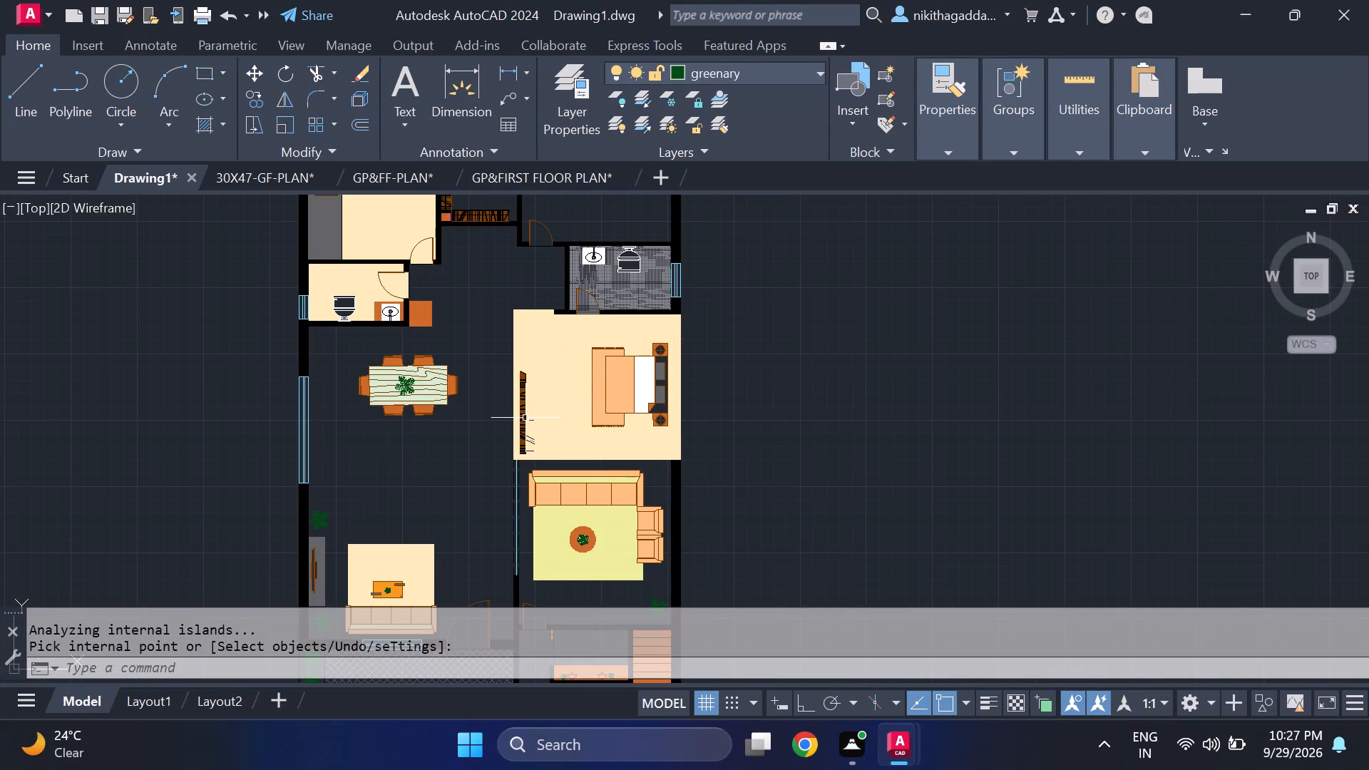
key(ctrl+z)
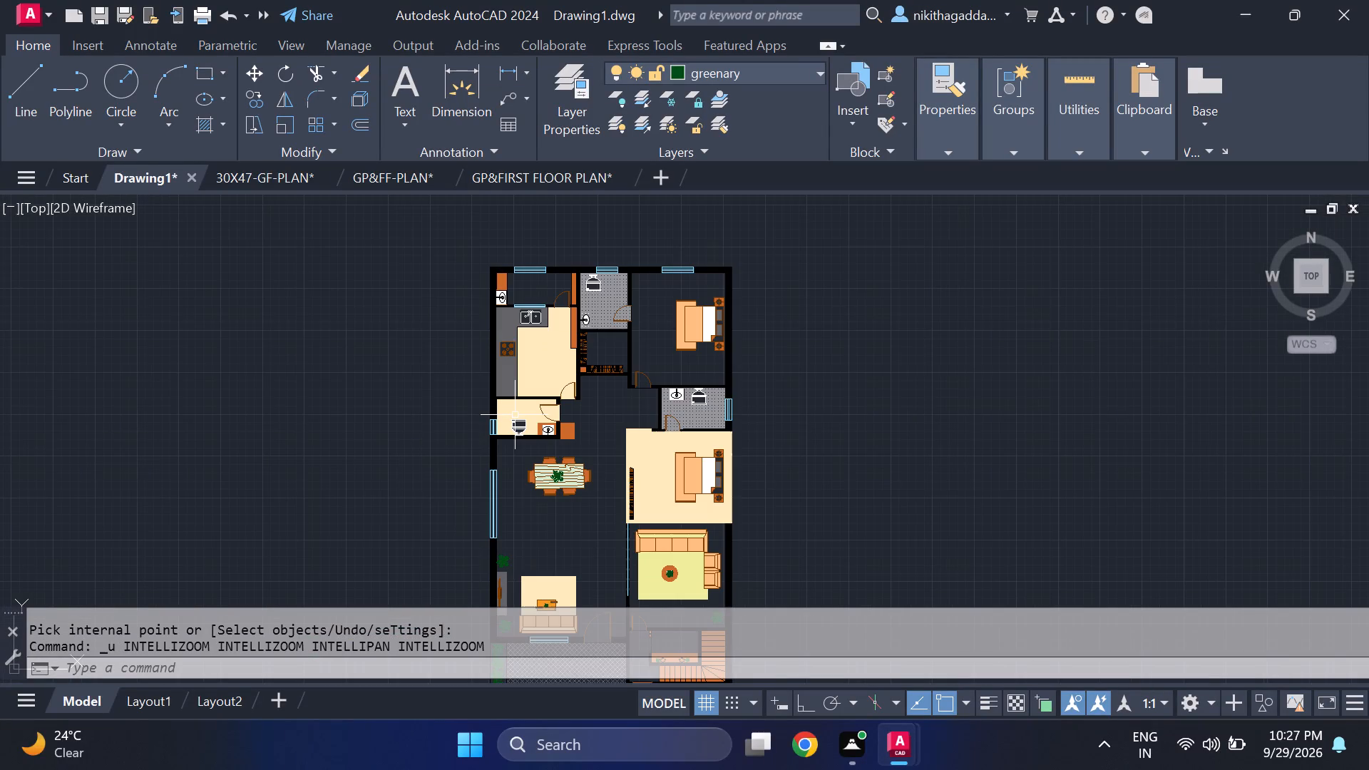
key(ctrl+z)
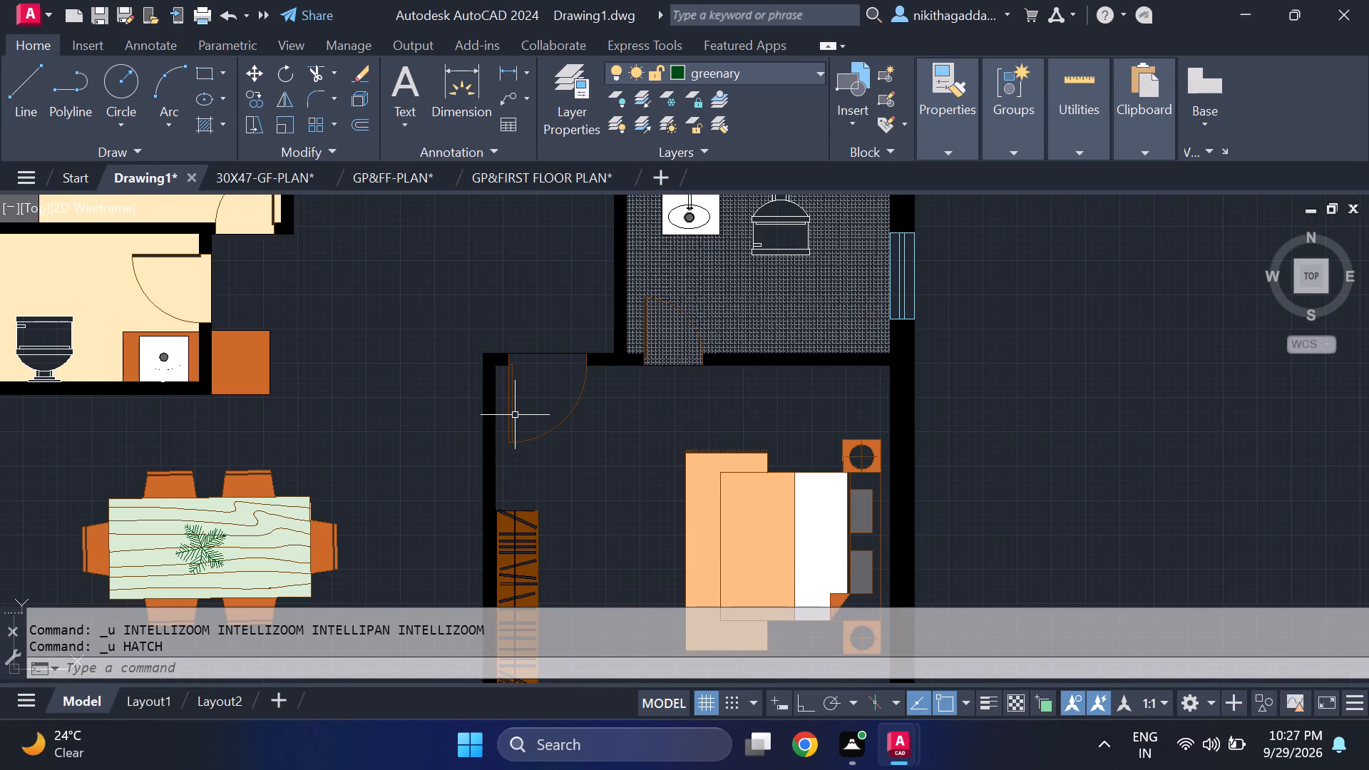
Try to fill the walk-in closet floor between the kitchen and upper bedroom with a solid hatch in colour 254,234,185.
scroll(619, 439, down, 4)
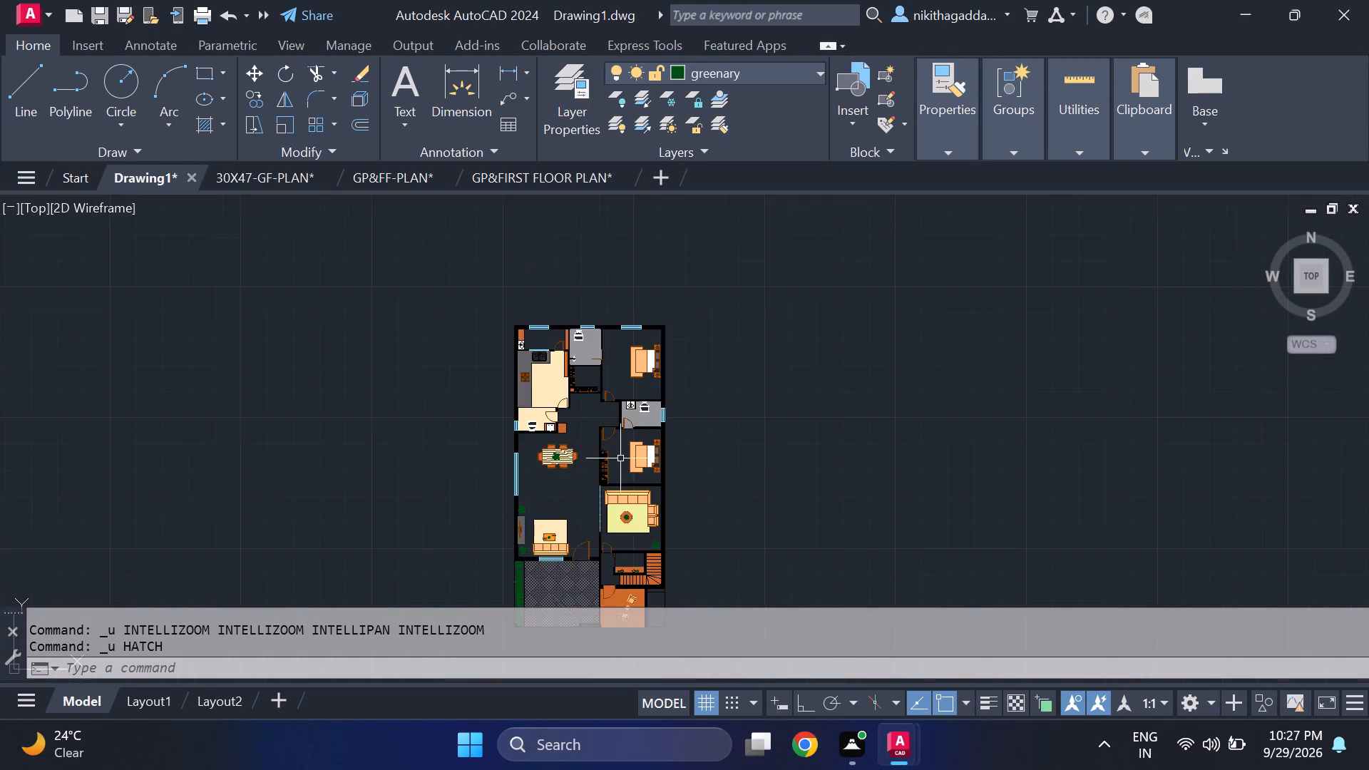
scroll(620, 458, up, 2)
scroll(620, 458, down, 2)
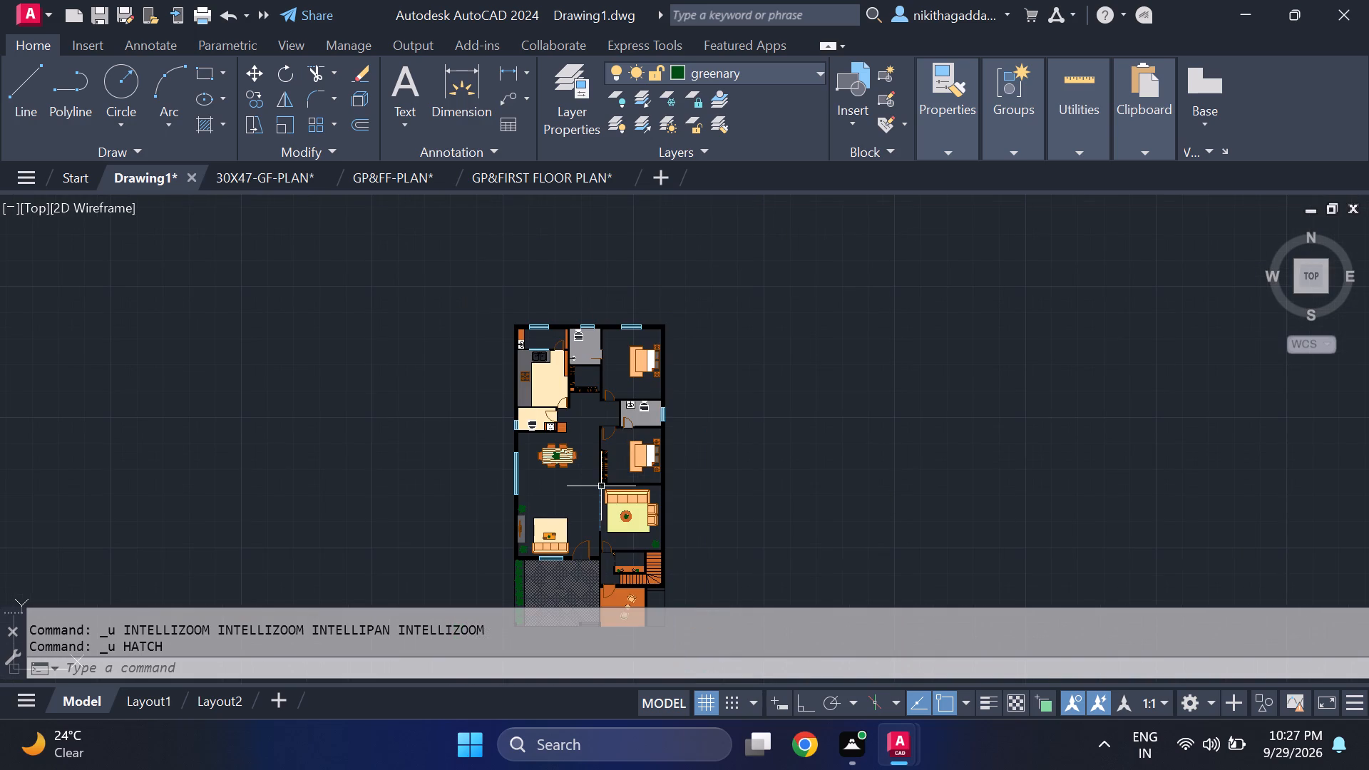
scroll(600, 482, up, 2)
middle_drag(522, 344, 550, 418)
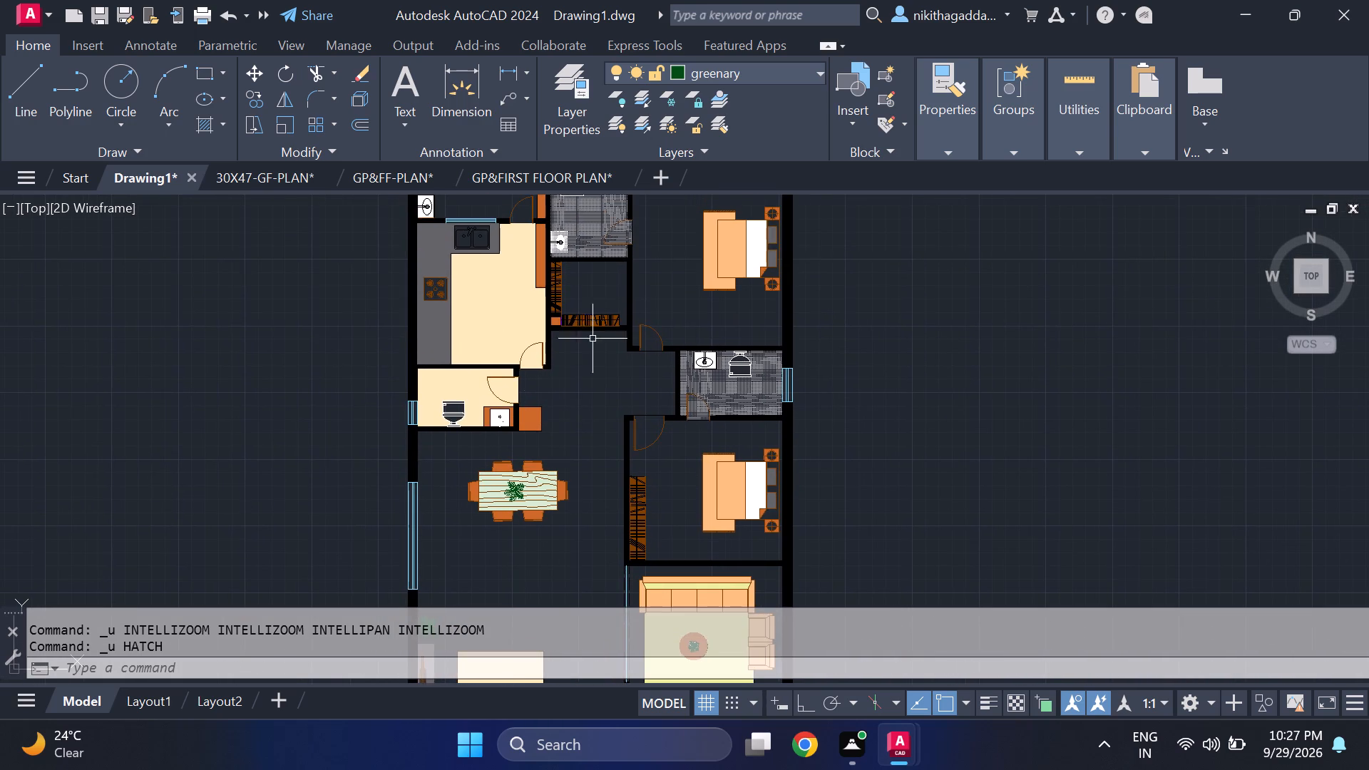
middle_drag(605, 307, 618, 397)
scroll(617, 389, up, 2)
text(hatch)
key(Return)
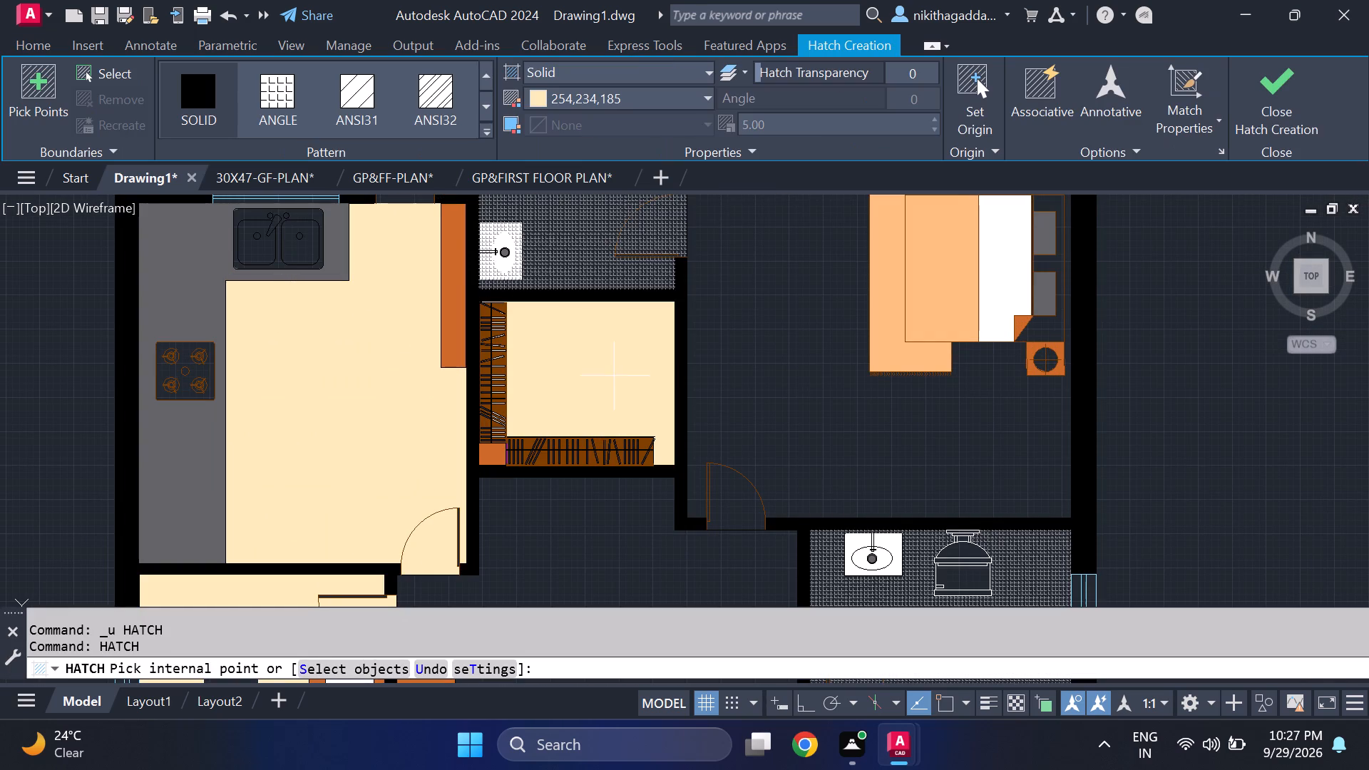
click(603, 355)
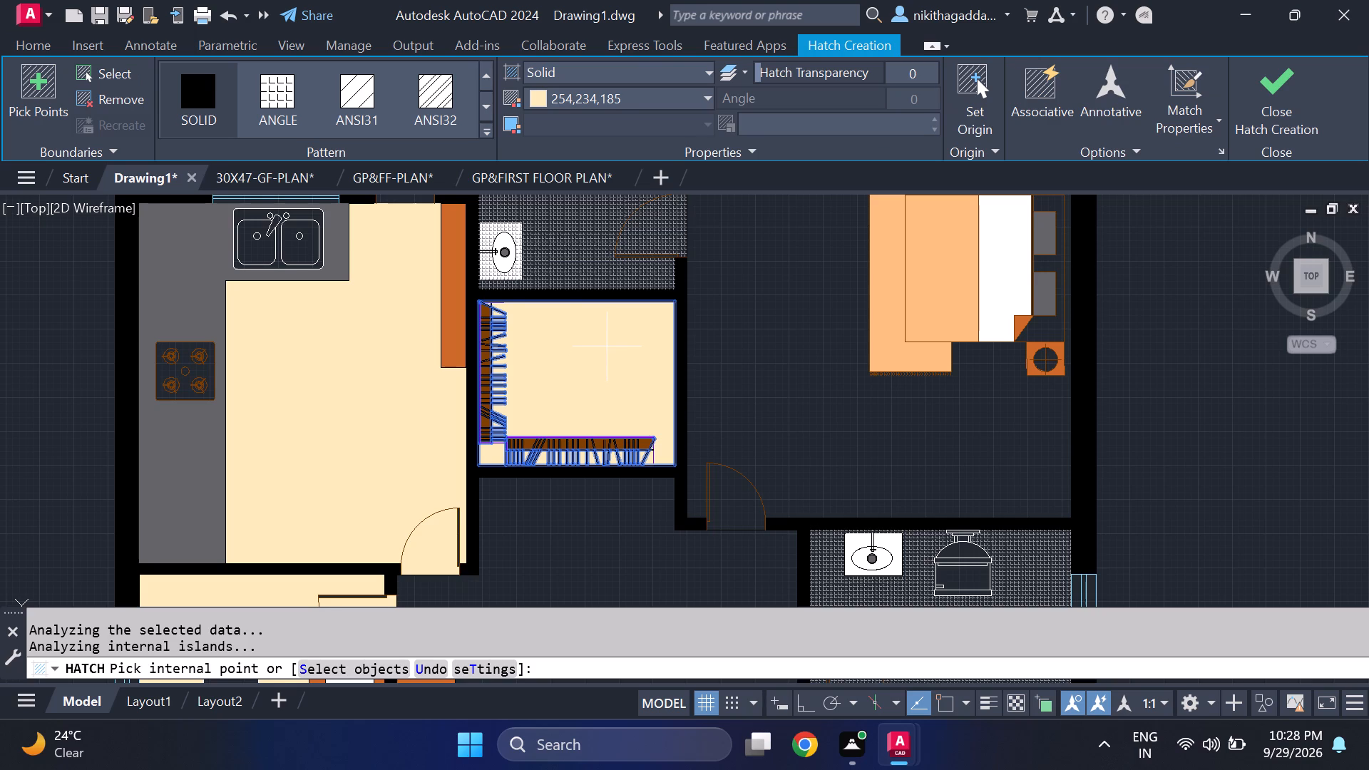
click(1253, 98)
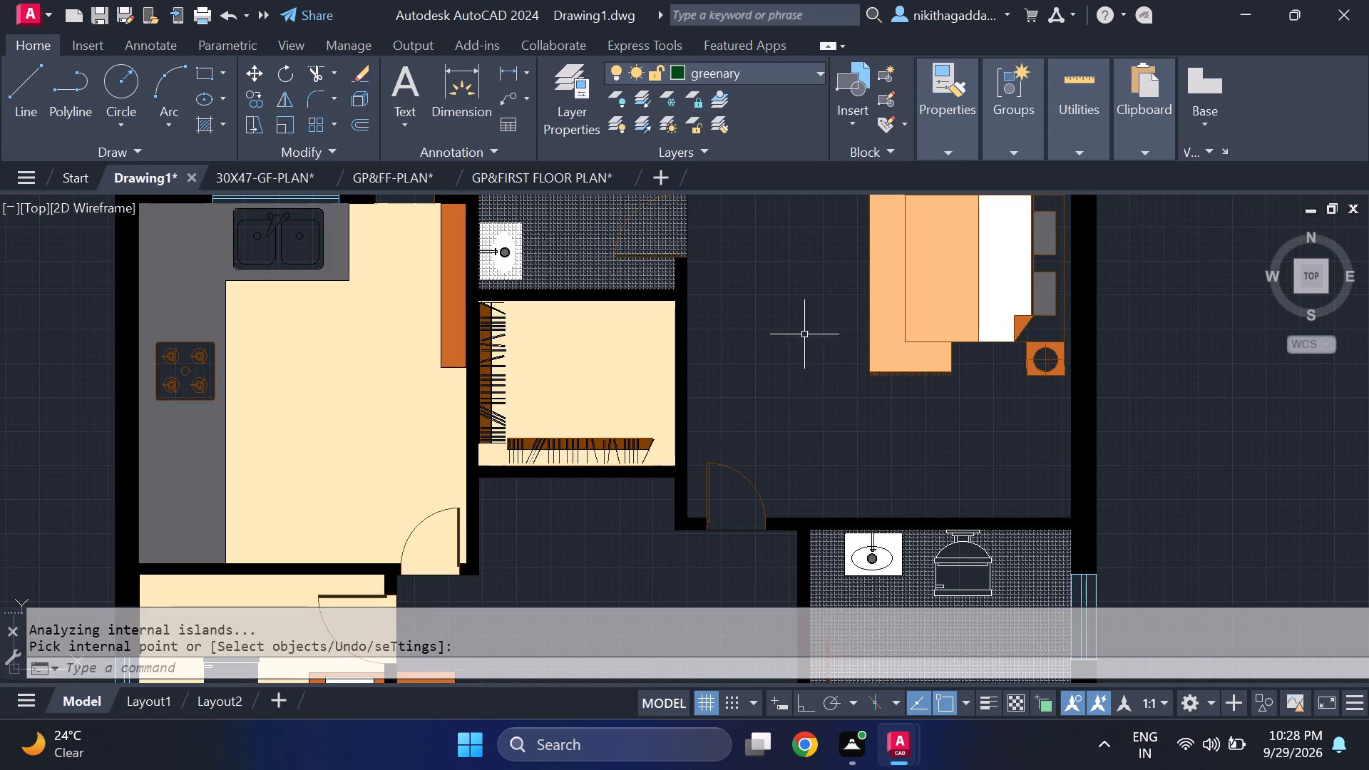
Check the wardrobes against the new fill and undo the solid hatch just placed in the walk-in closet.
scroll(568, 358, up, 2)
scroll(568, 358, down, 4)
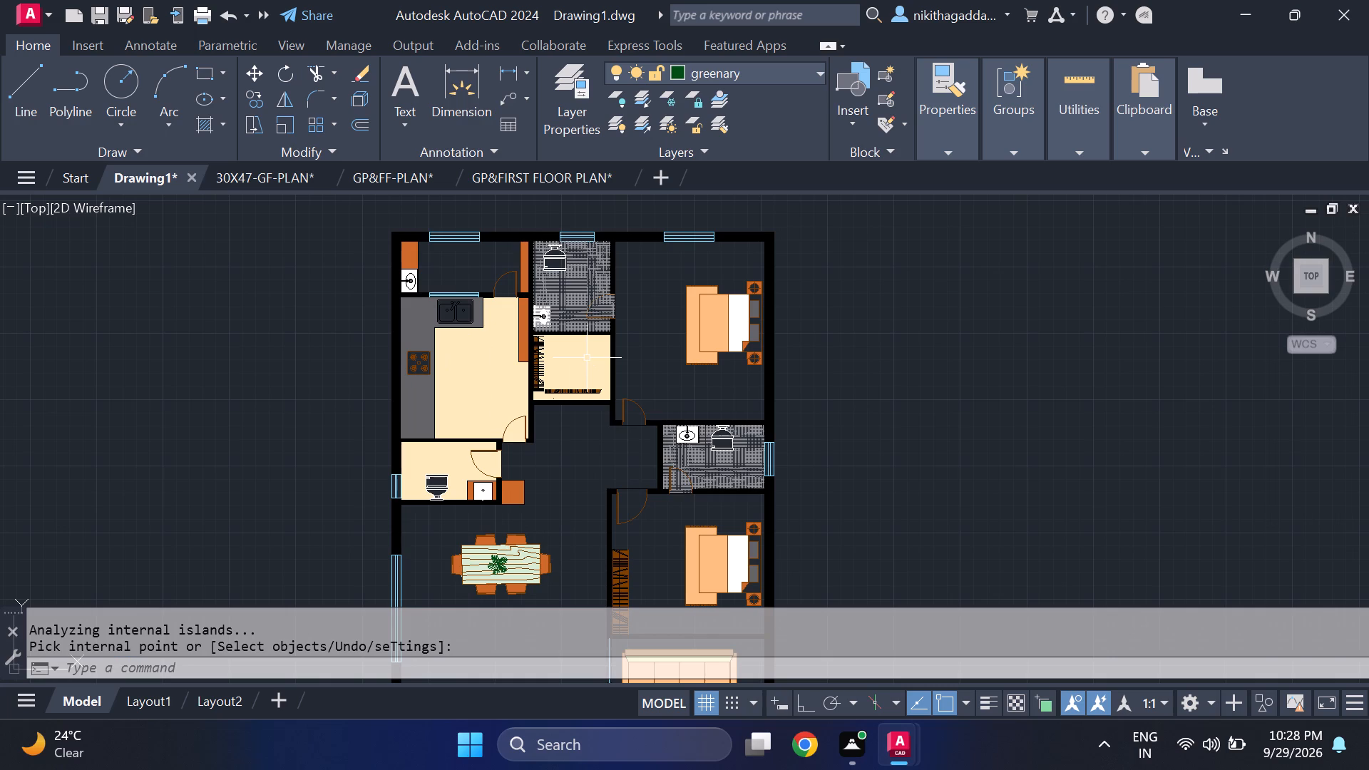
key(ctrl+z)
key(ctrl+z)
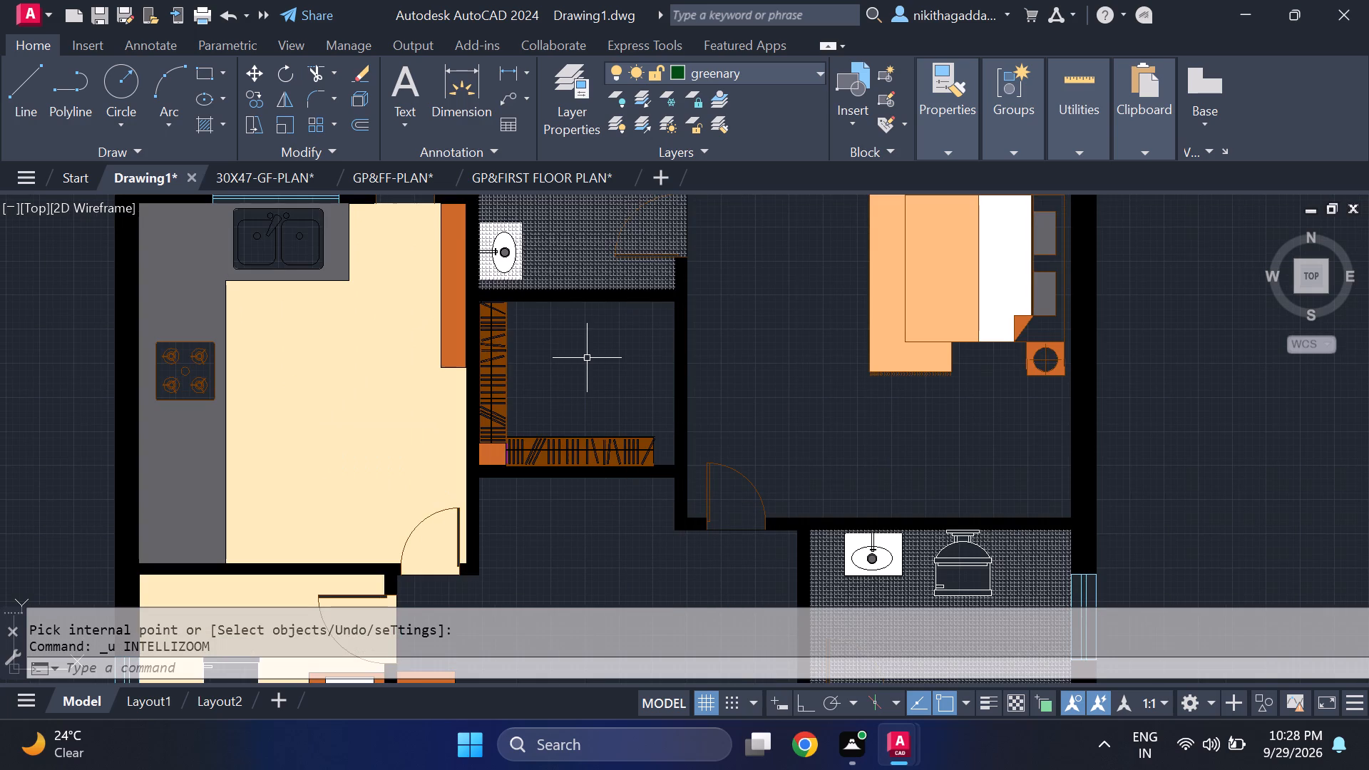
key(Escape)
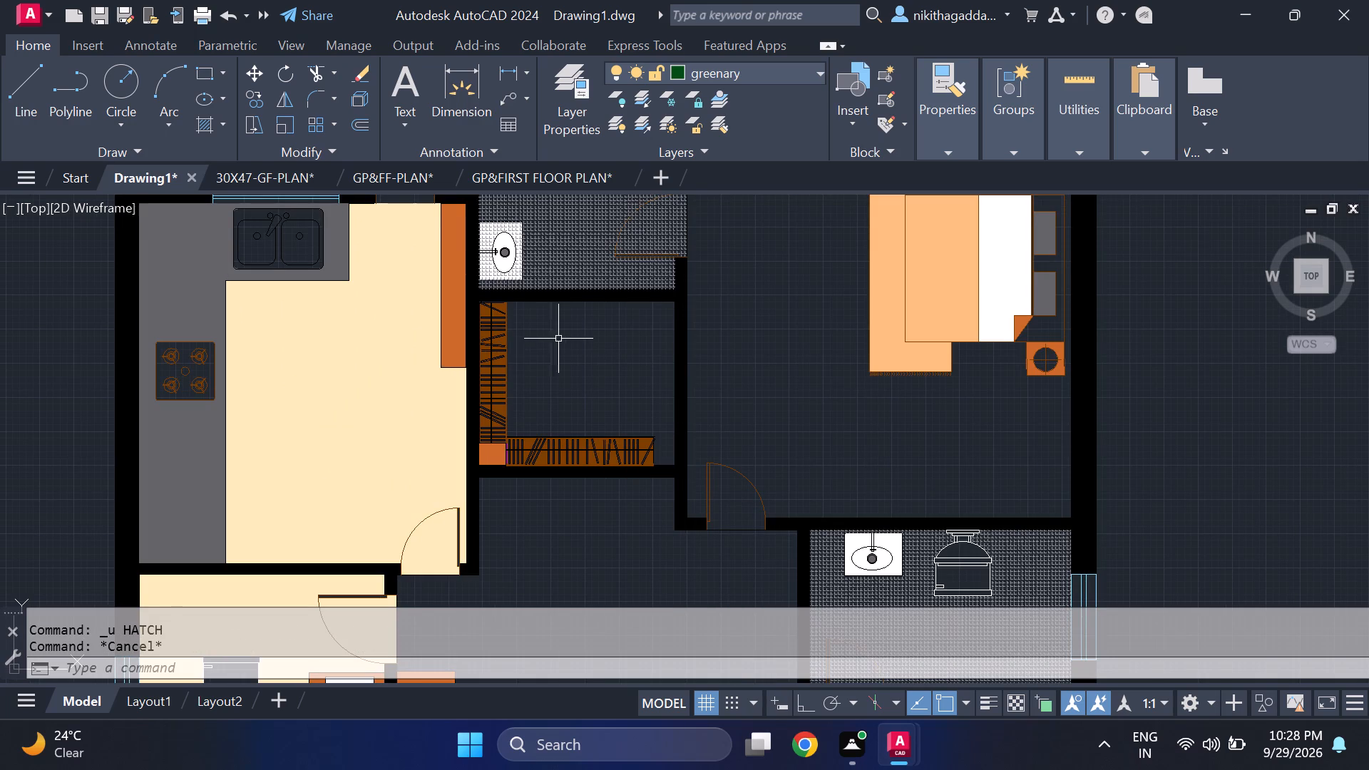
On the closet layer, draw lines along the inner edge of the walk-in closet's vertical wardrobe and back to the horizontal wardrobe's front edge.
scroll(486, 350, up, 2)
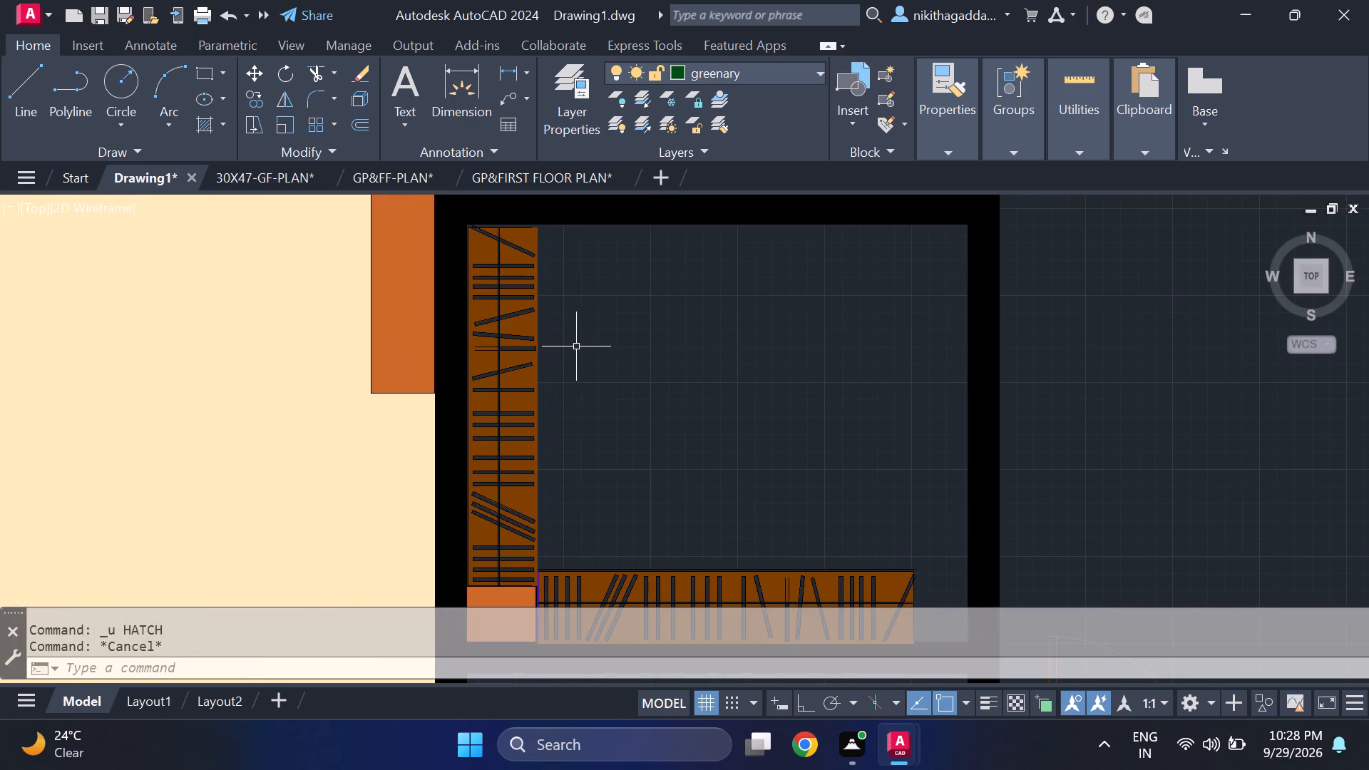
click(796, 57)
click(799, 81)
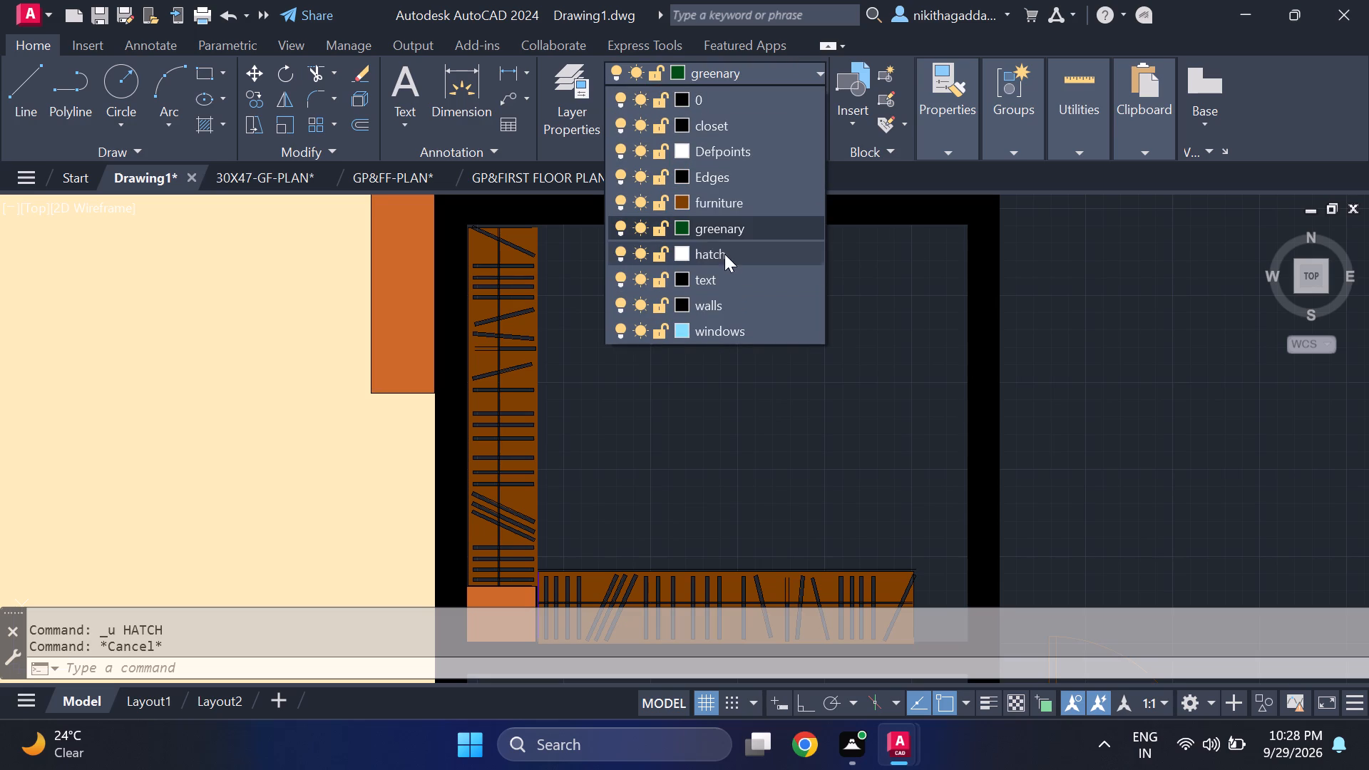
click(733, 125)
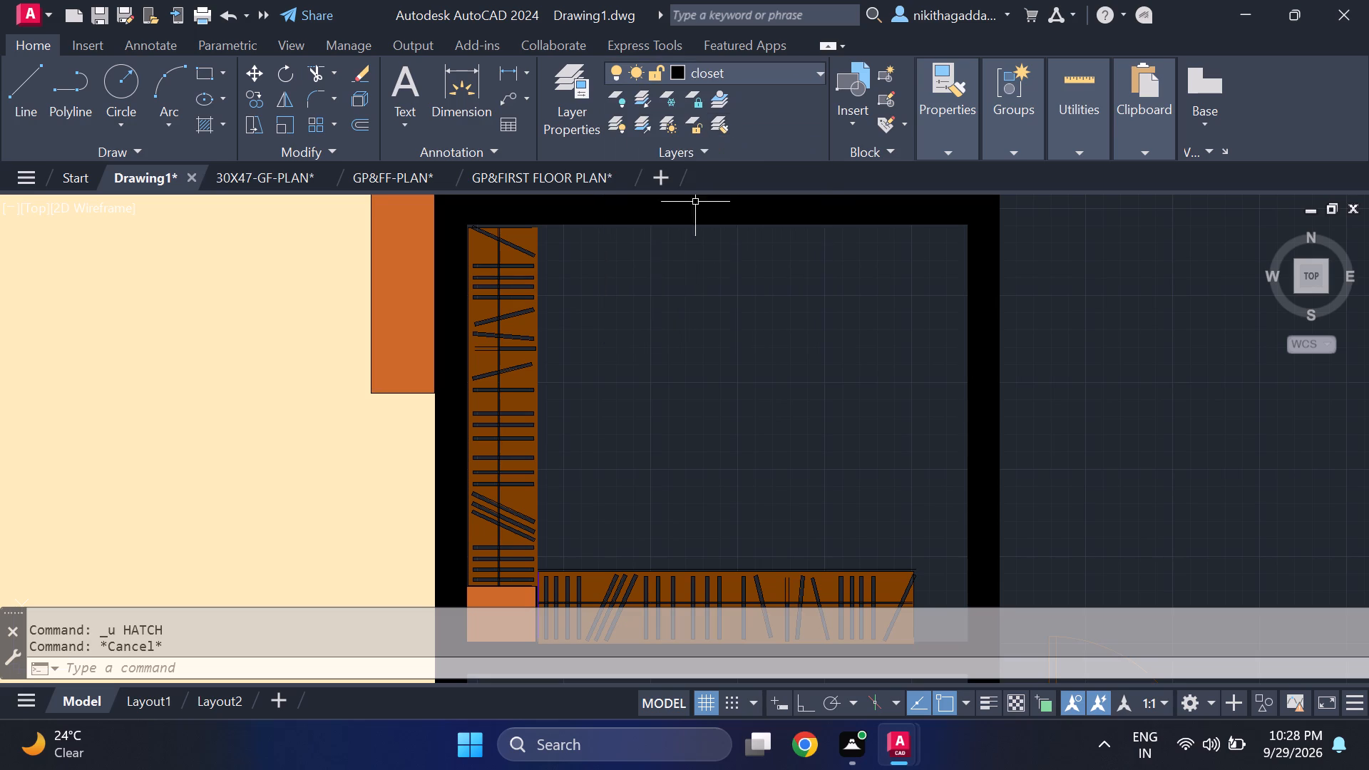
scroll(639, 327, down, 2)
key(l)
key(Return)
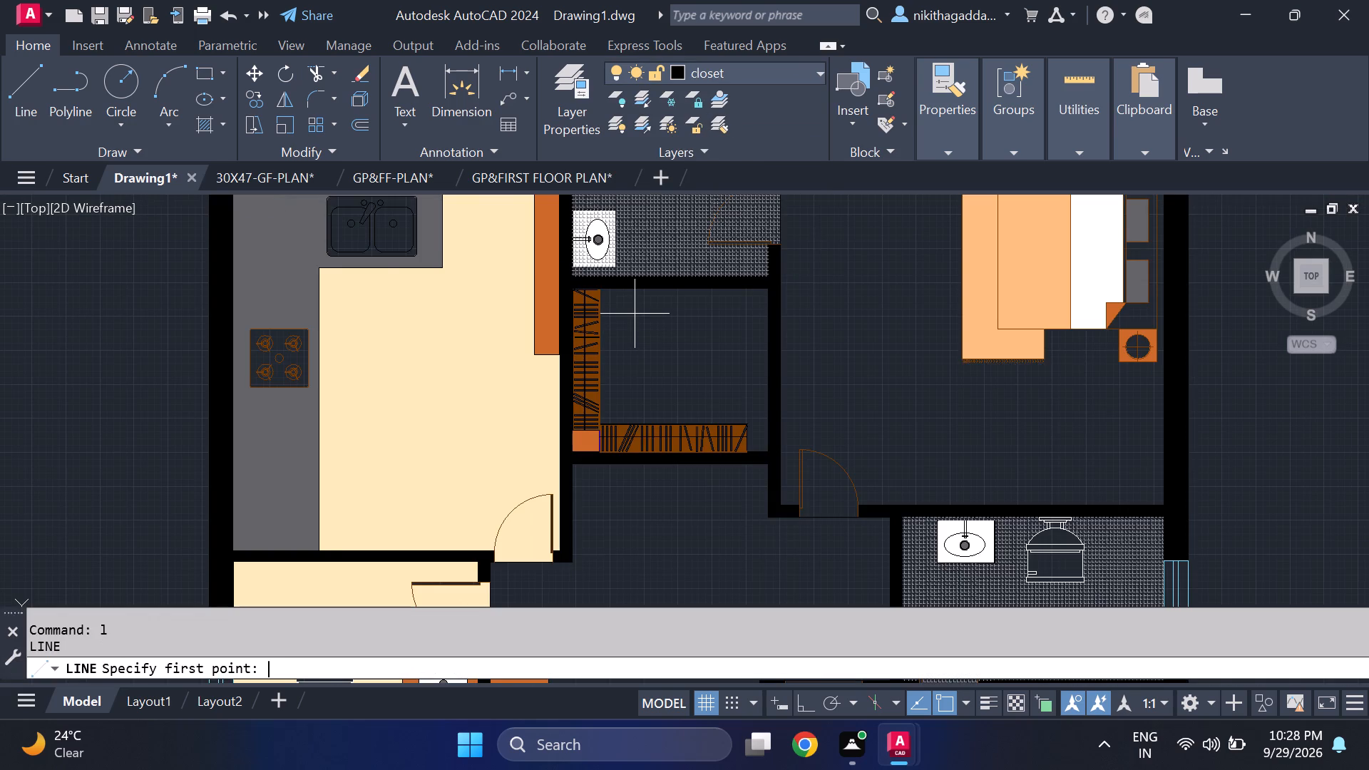
scroll(617, 296, up, 4)
scroll(510, 260, up, 2)
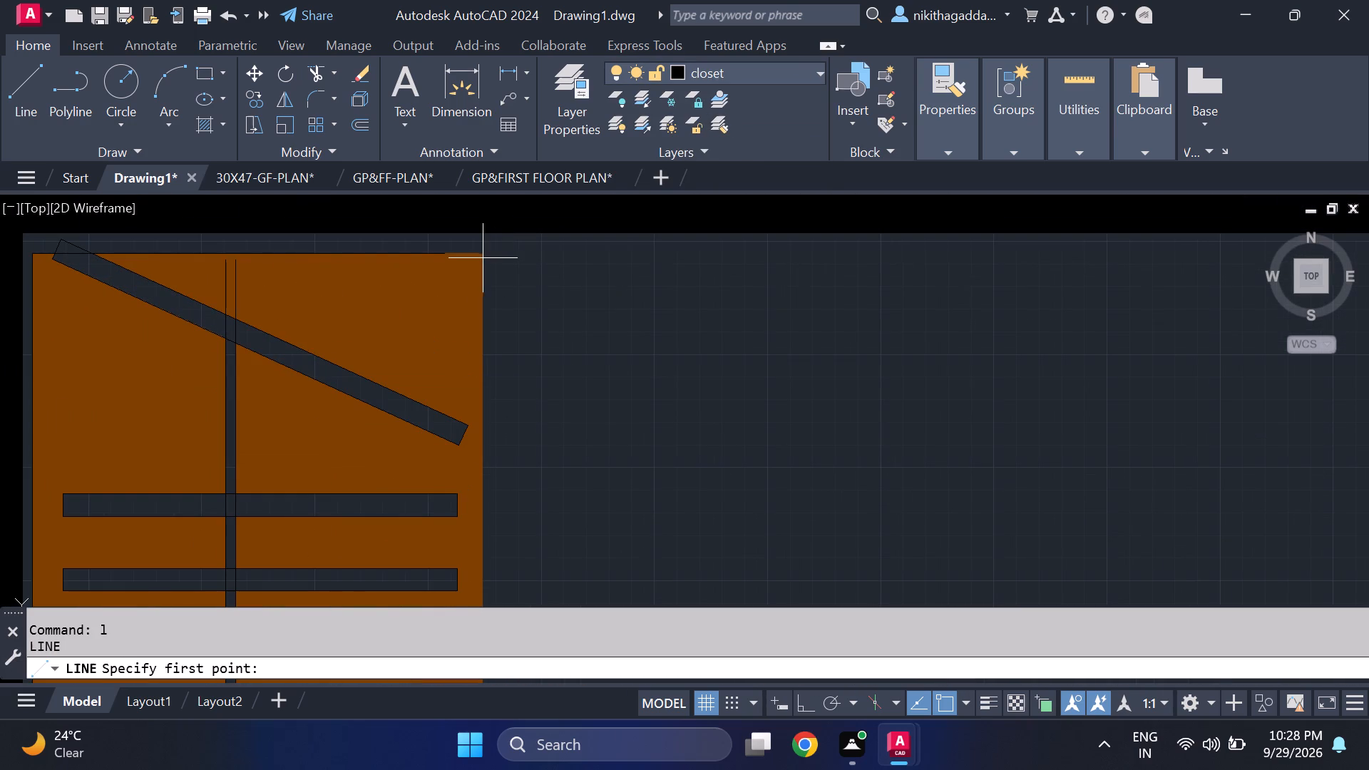
click(482, 253)
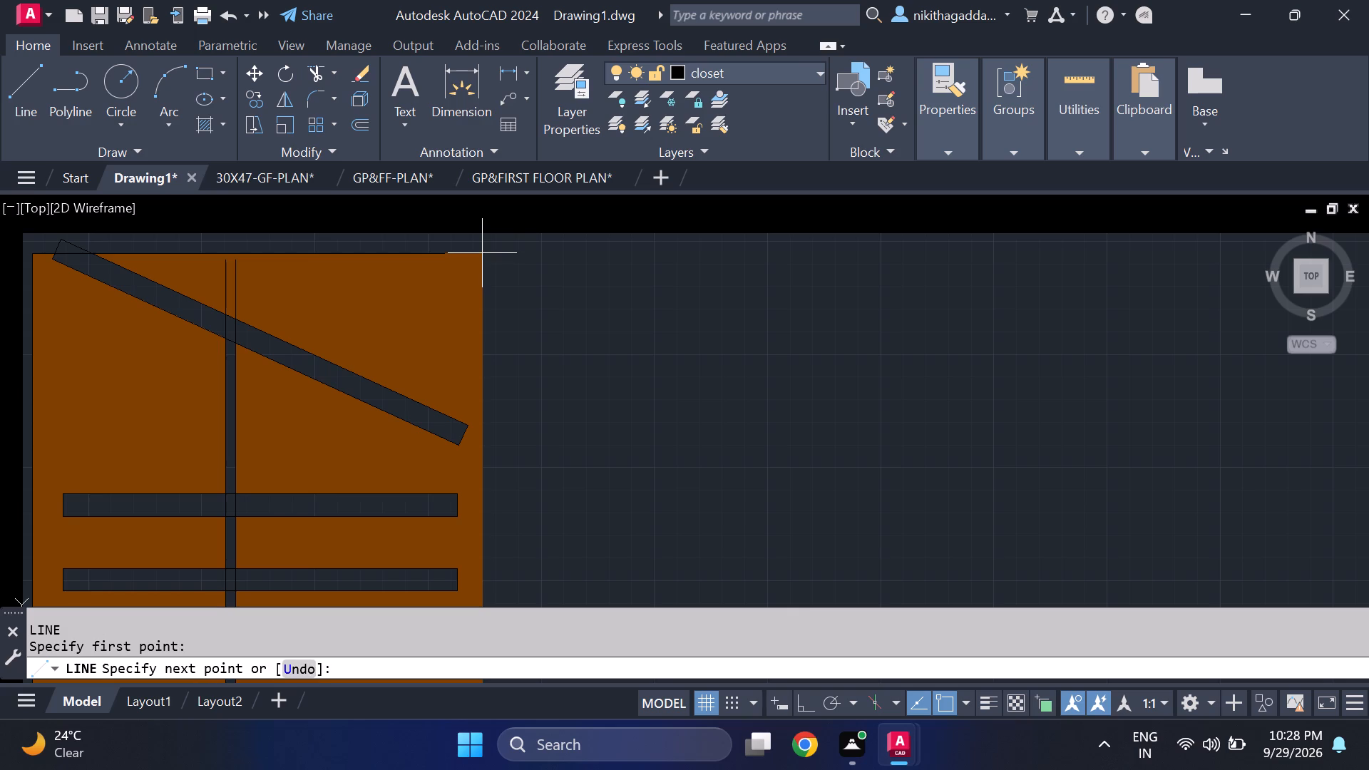
scroll(518, 478, down, 3)
middle_drag(534, 544, 528, 538)
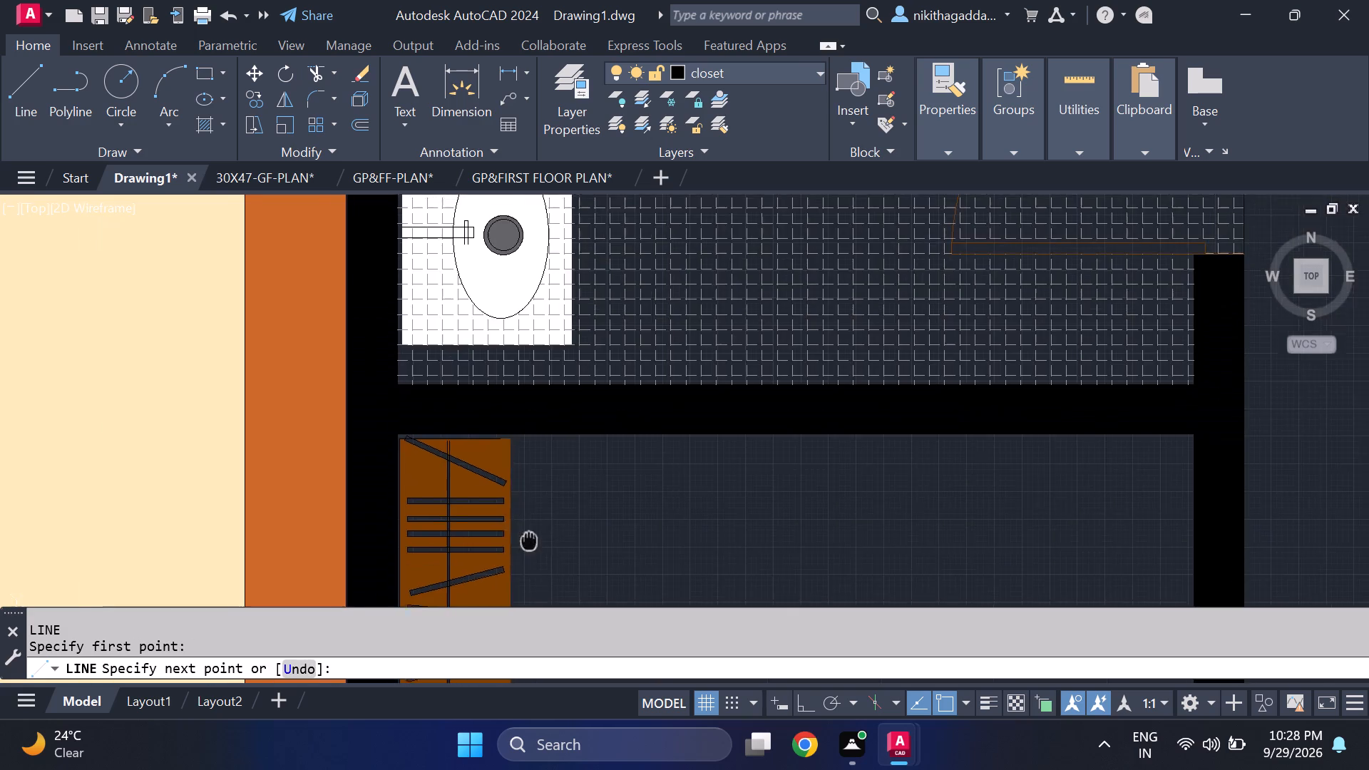
middle_drag(528, 538, 466, 173)
scroll(475, 580, down, 2)
middle_drag(471, 581, 471, 485)
scroll(473, 486, up, 3)
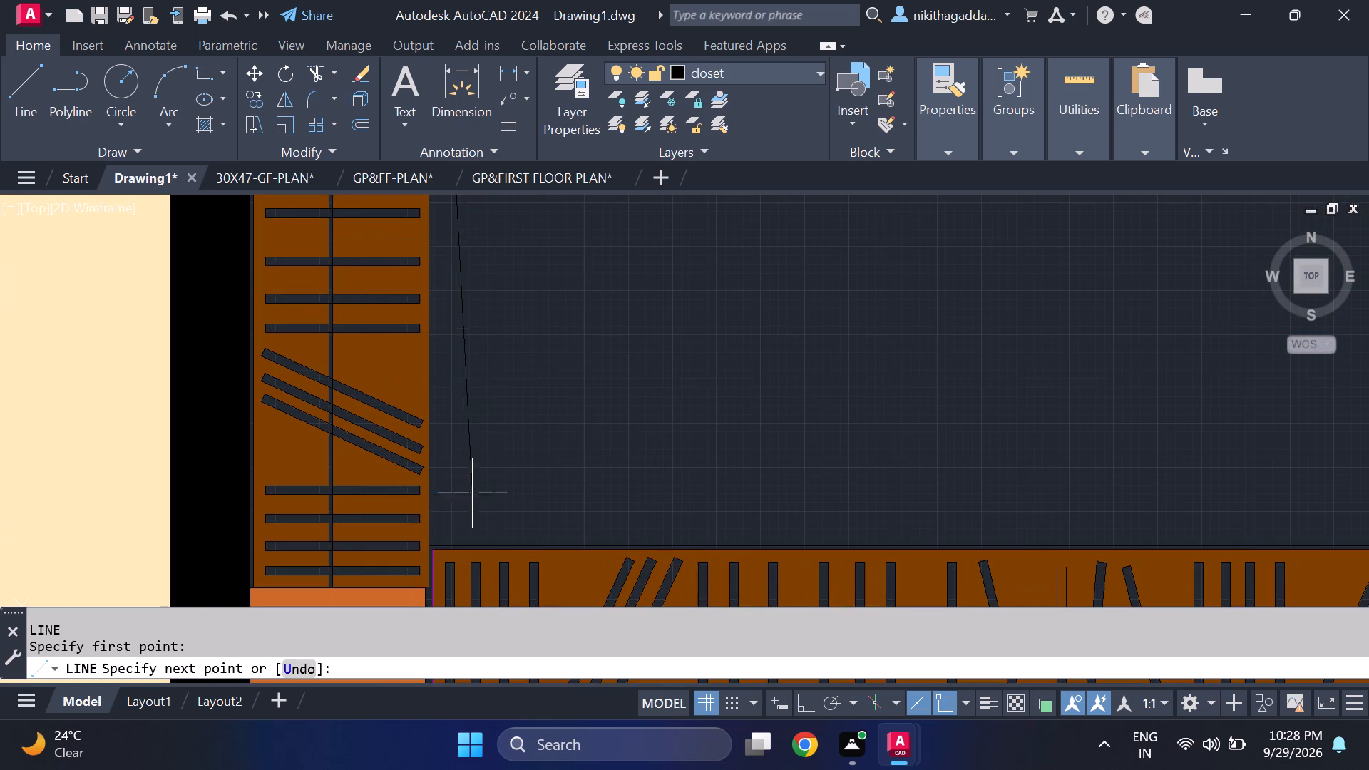
click(430, 592)
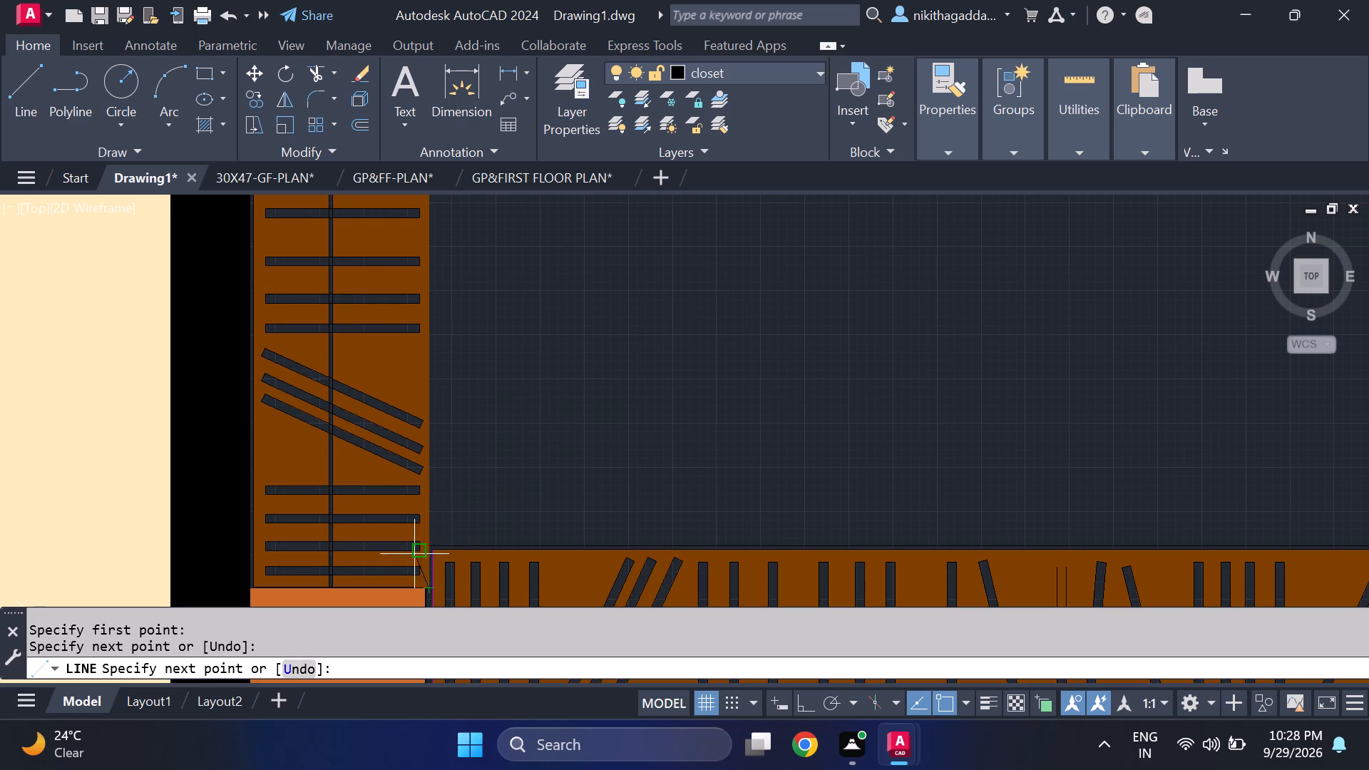
scroll(437, 557, up, 3)
click(401, 523)
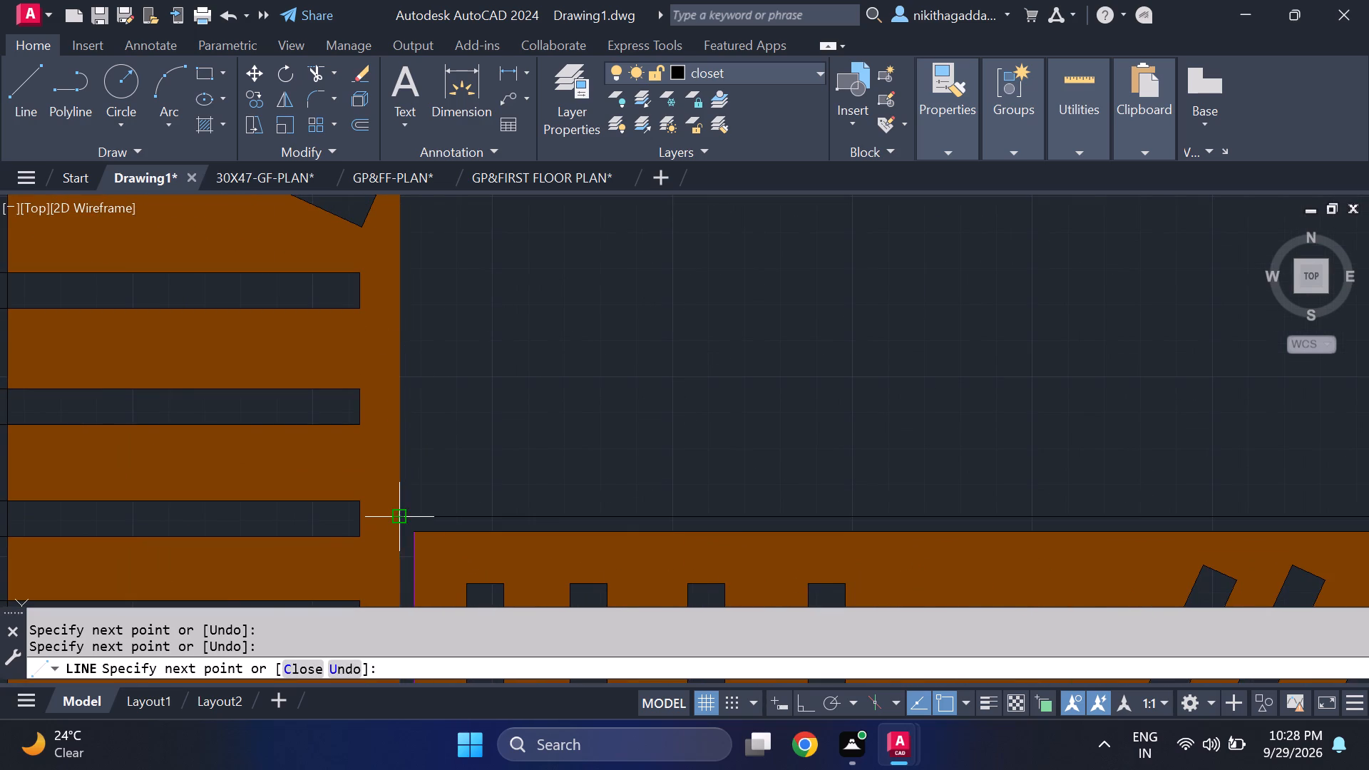
scroll(662, 371, down, 4)
key(Escape)
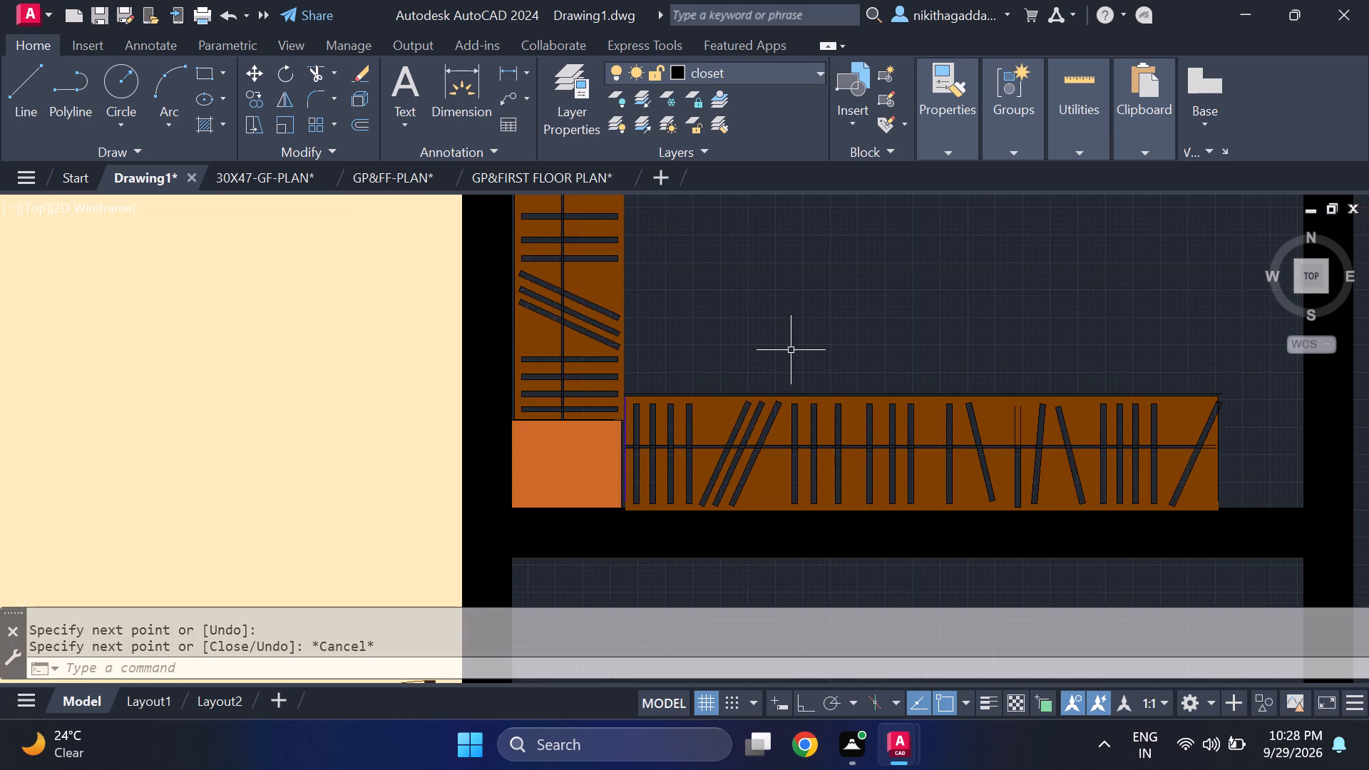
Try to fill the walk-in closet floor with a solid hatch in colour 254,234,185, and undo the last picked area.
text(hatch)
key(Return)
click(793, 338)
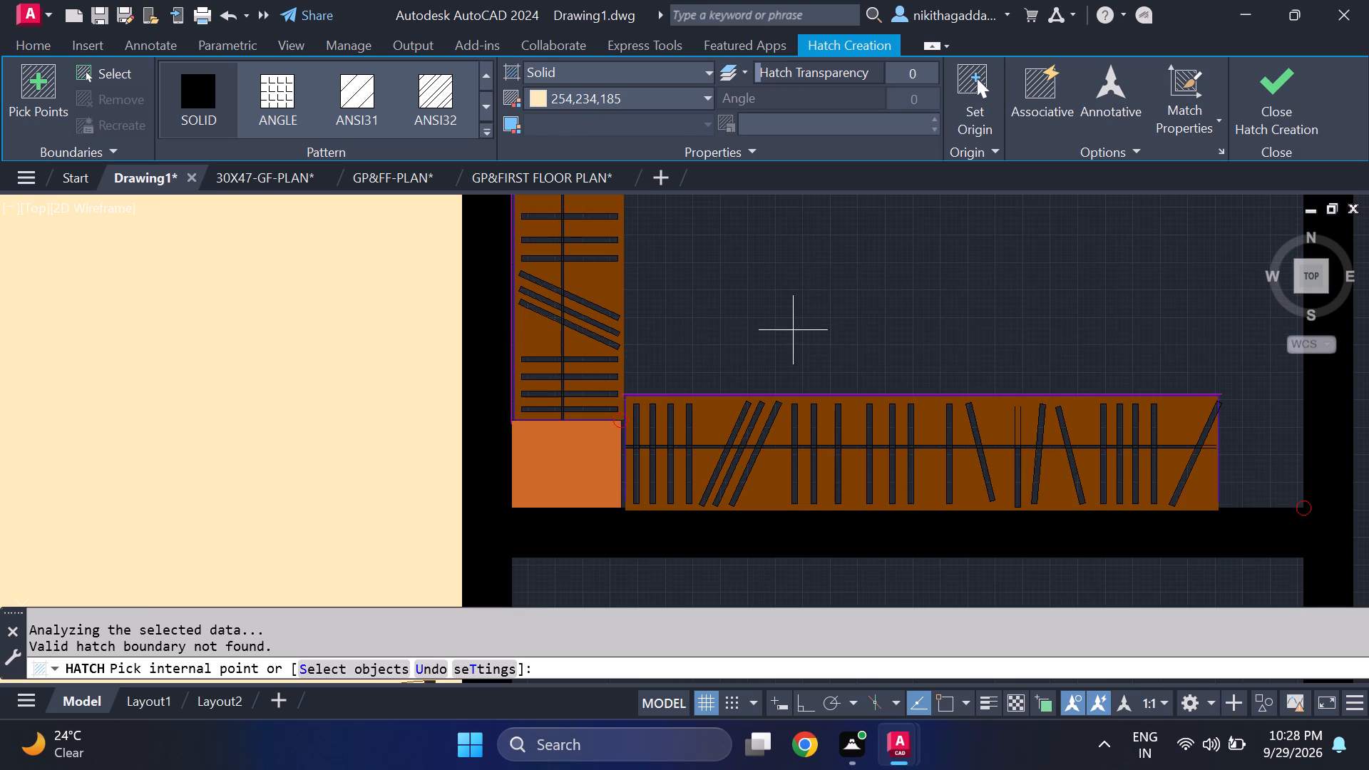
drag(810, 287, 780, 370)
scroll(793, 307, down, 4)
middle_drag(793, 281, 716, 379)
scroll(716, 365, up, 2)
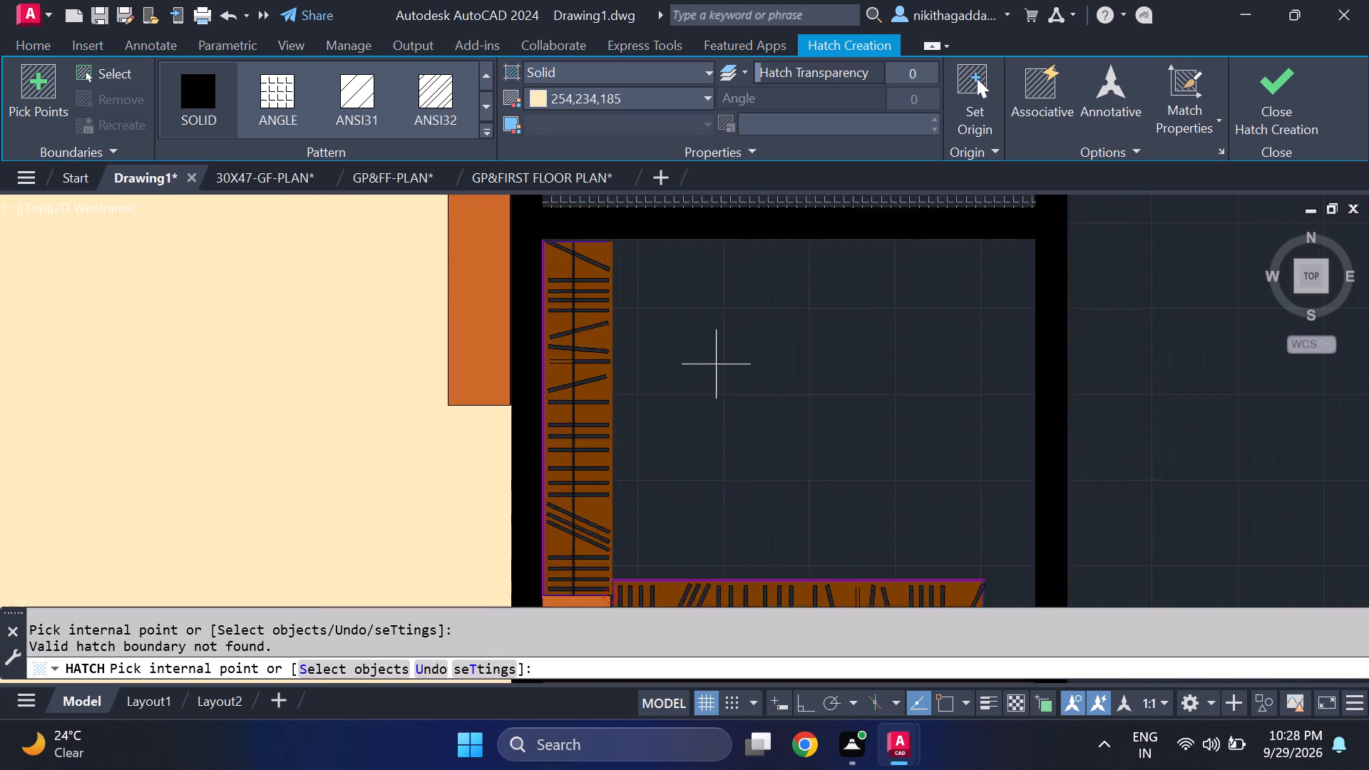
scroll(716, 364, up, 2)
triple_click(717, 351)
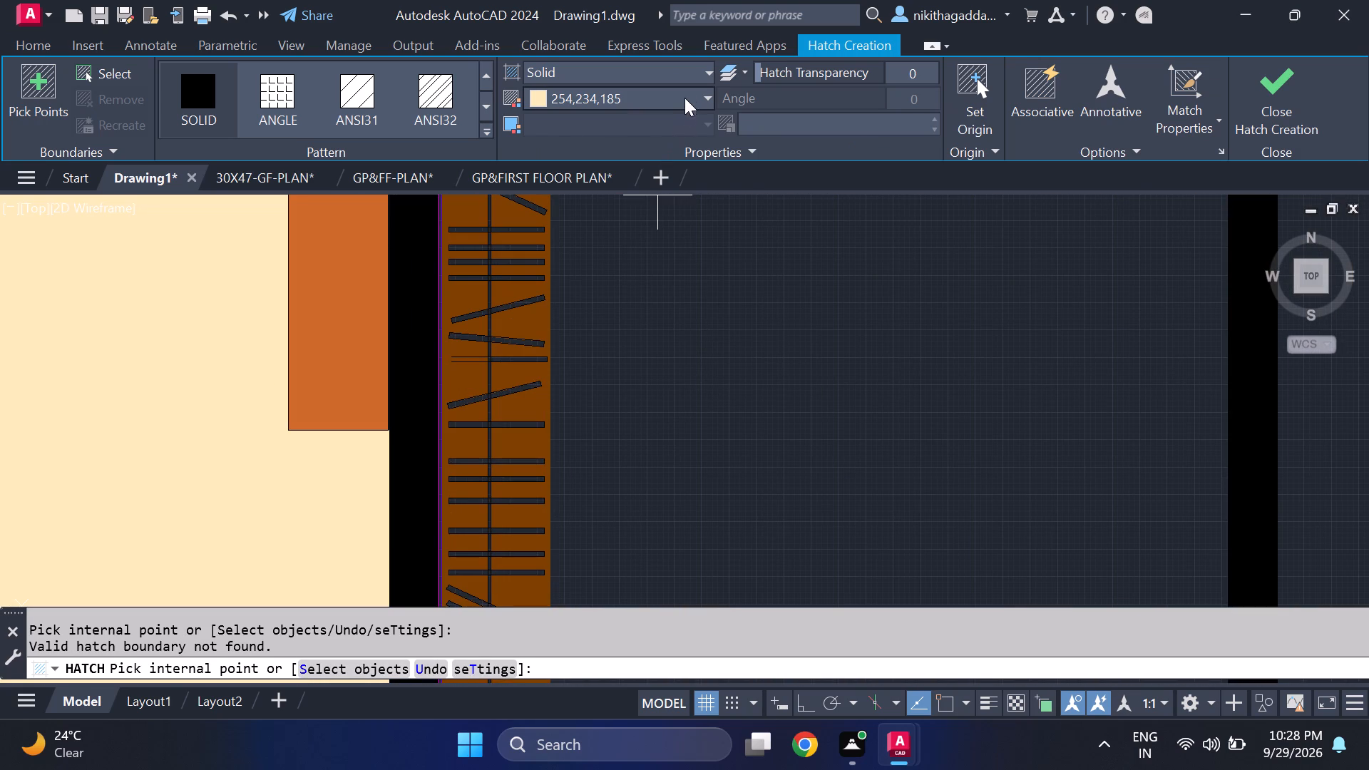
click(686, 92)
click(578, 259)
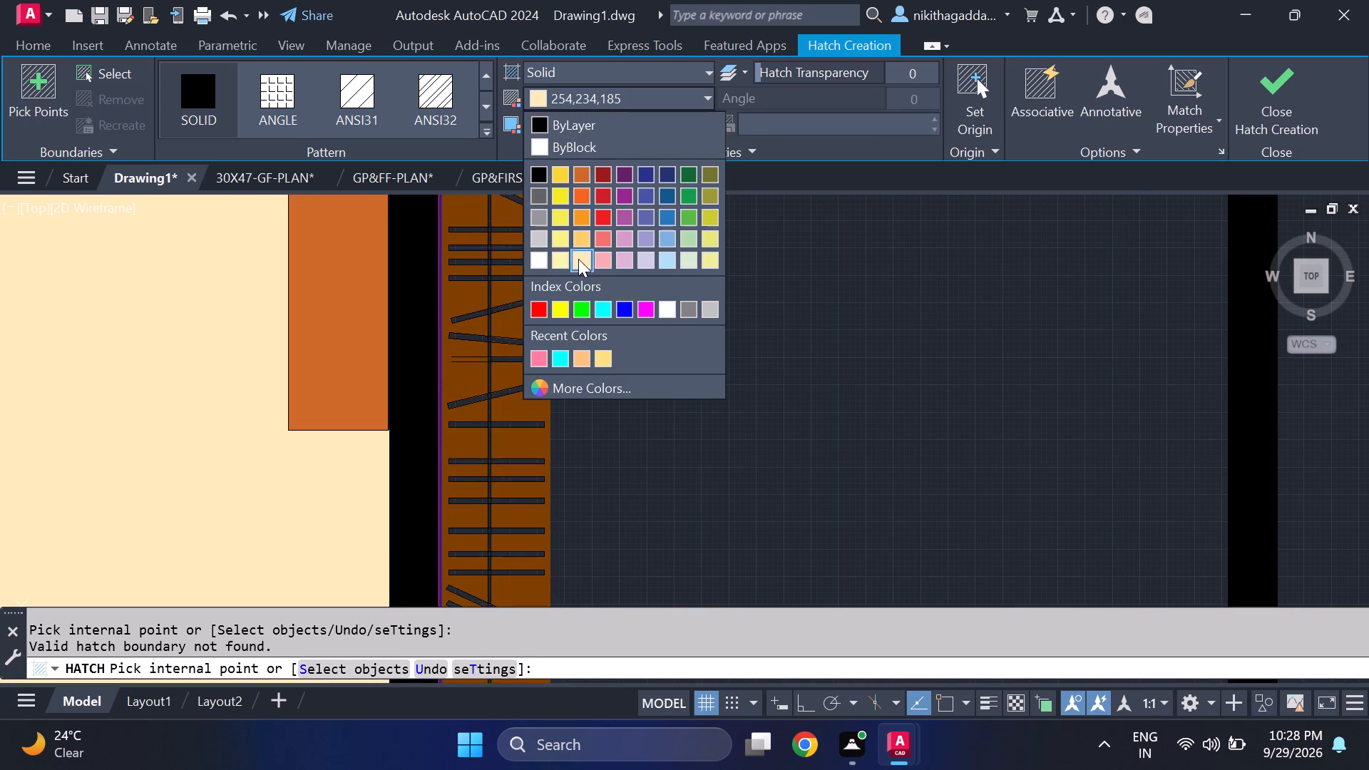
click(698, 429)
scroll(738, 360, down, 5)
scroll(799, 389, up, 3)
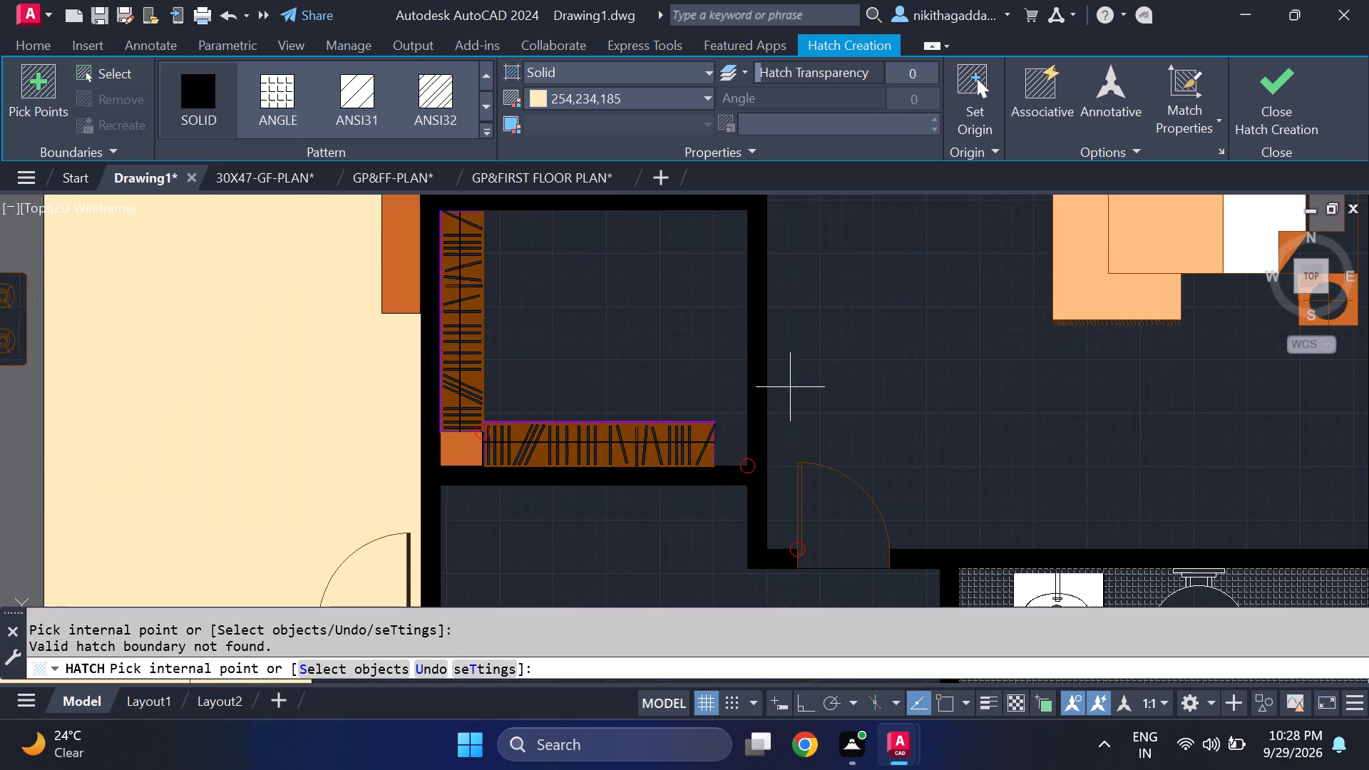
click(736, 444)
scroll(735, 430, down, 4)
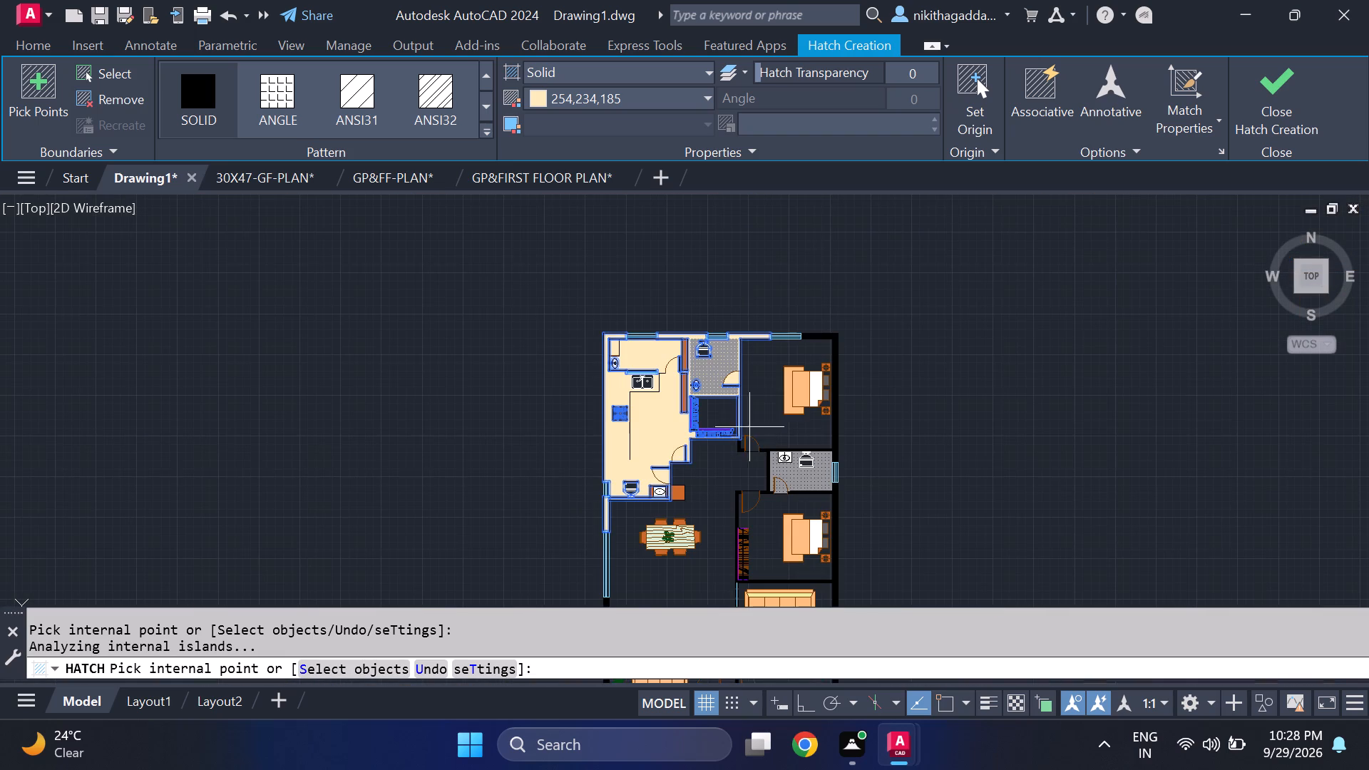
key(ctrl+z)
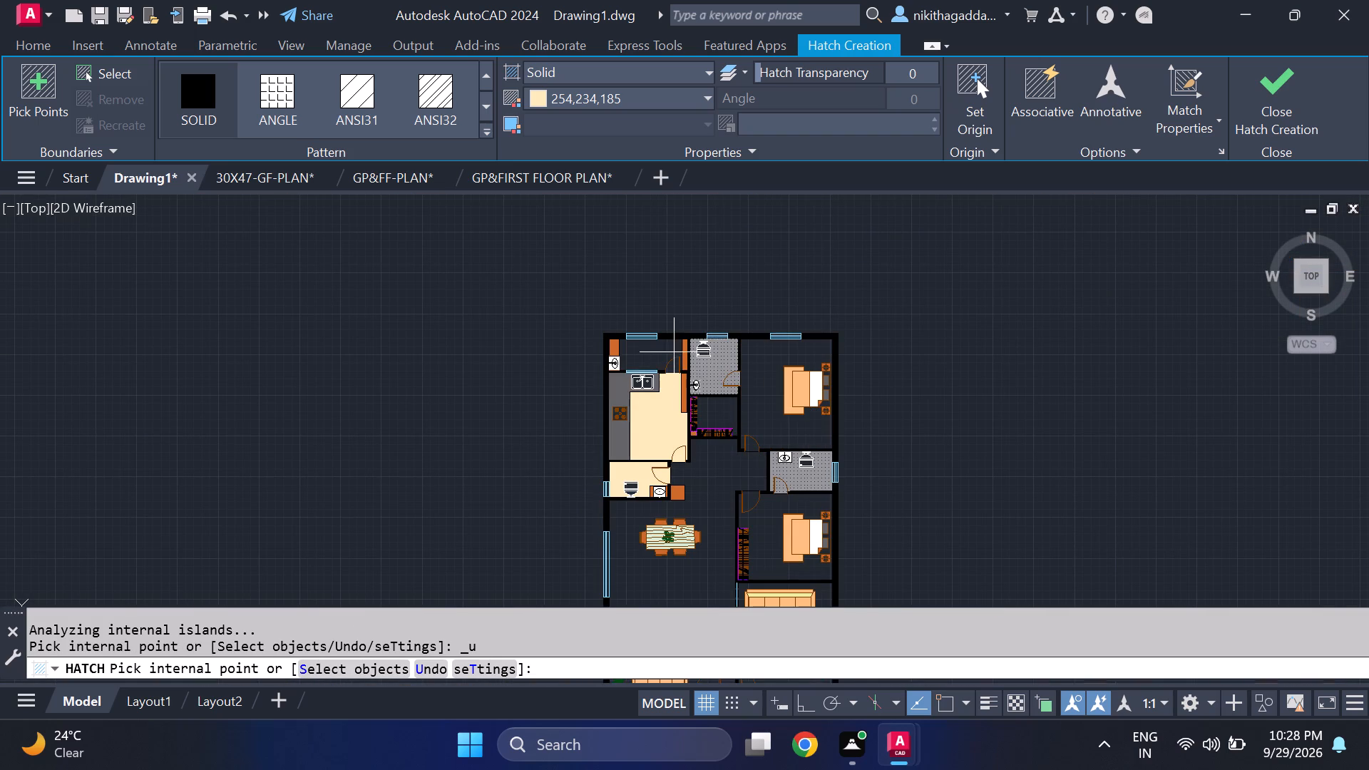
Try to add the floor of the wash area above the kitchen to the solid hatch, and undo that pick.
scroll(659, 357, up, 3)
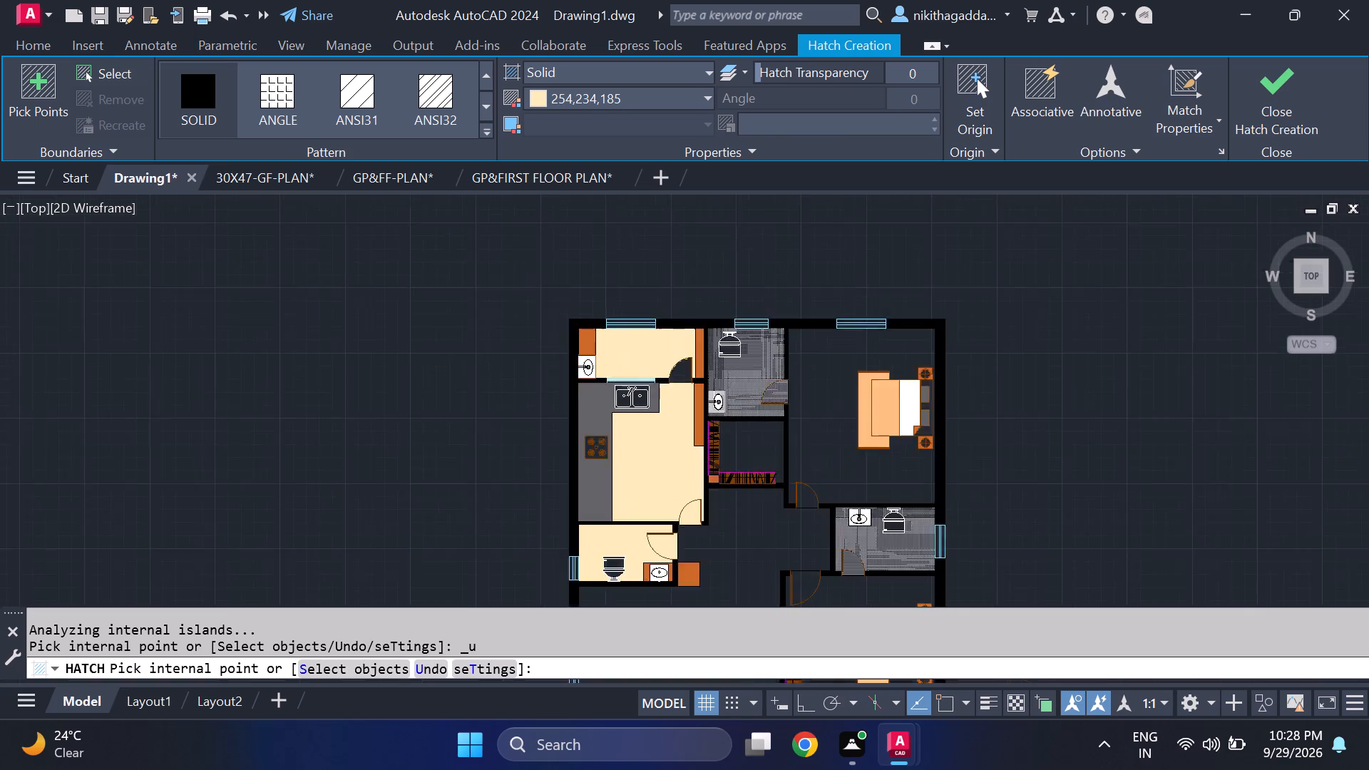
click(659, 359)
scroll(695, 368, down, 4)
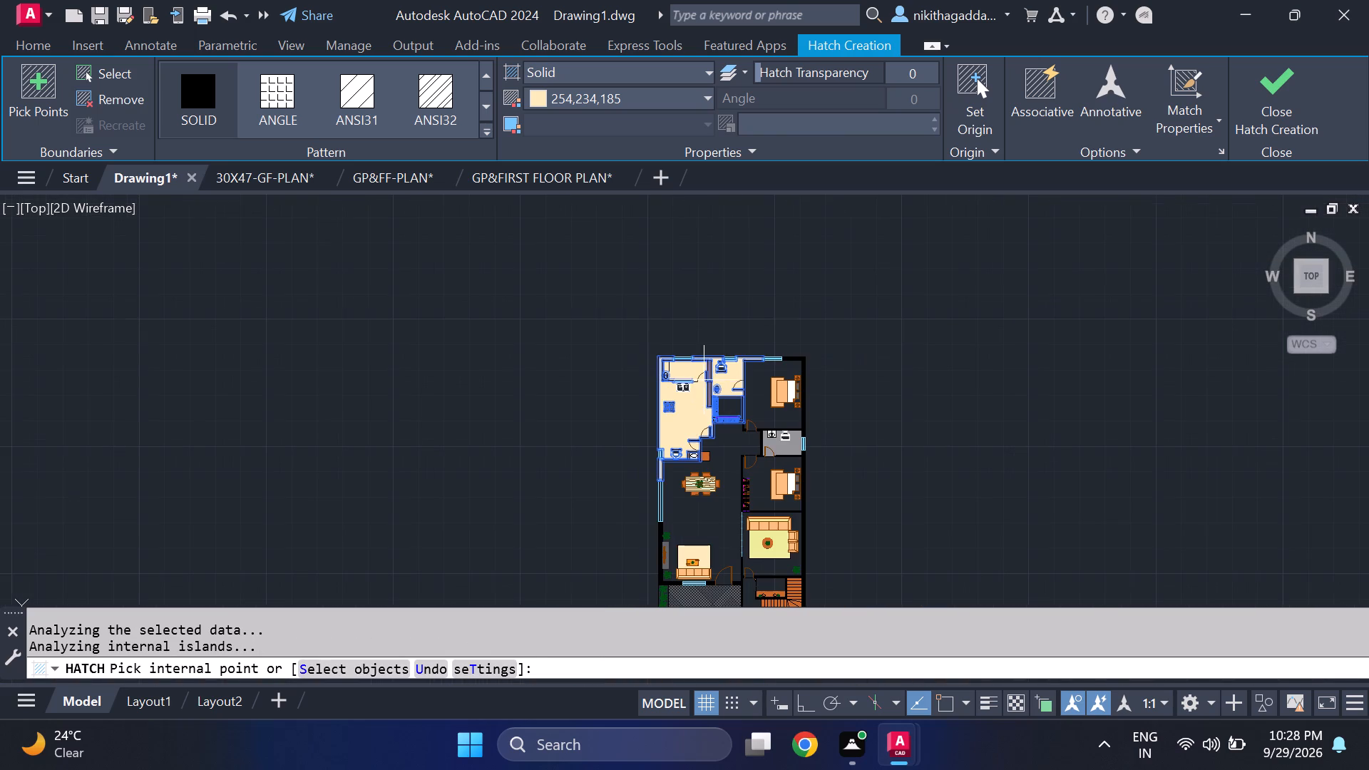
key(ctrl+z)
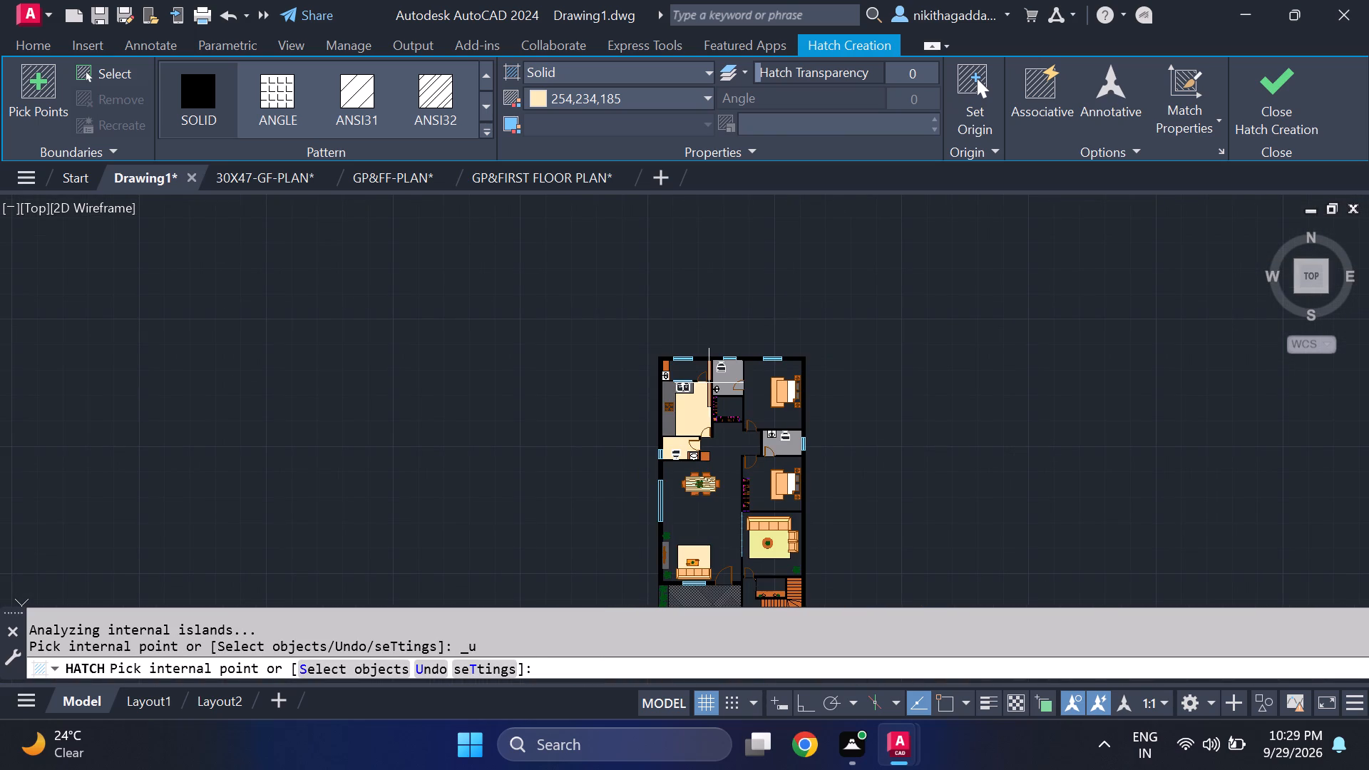
Fill the door swing and floor of the wash area above the kitchen with the solid hatch in colour 254,234,185.
scroll(749, 394, up, 3)
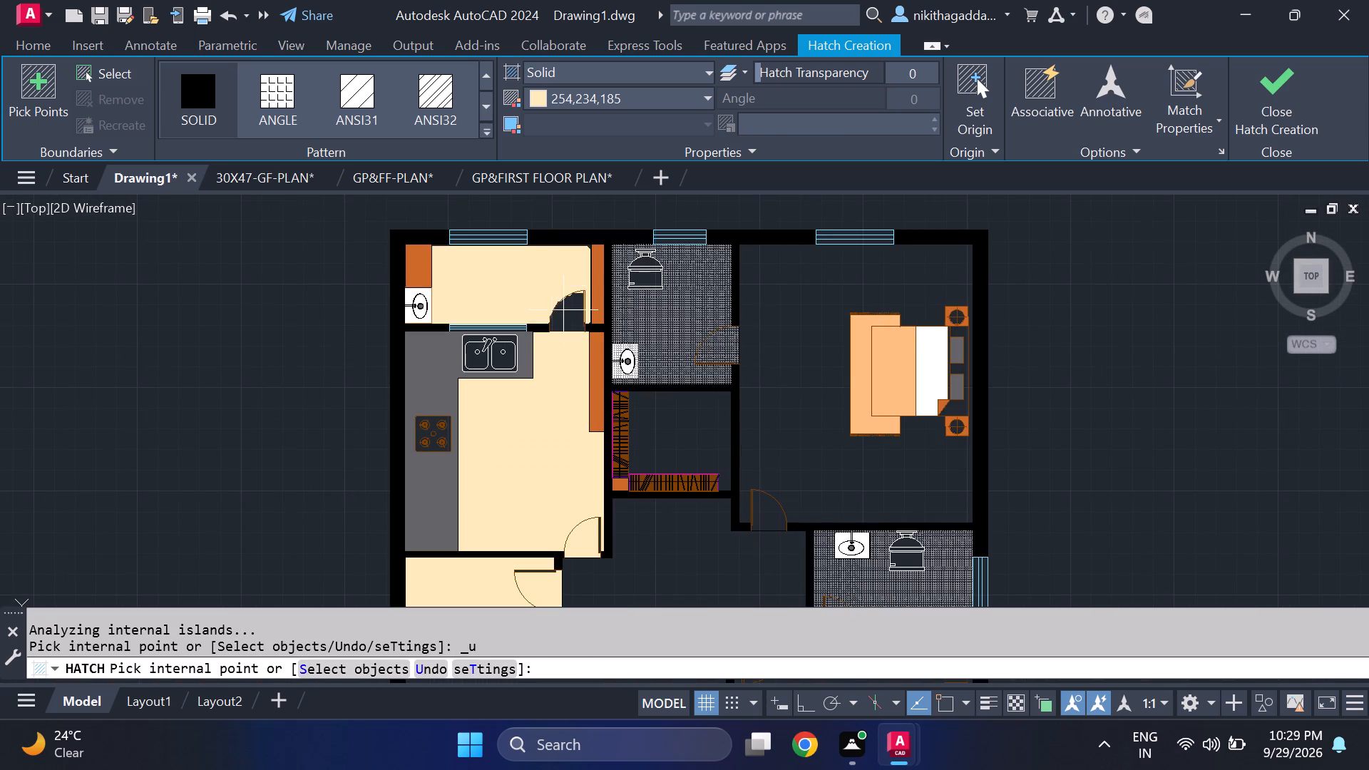
click(568, 309)
click(548, 292)
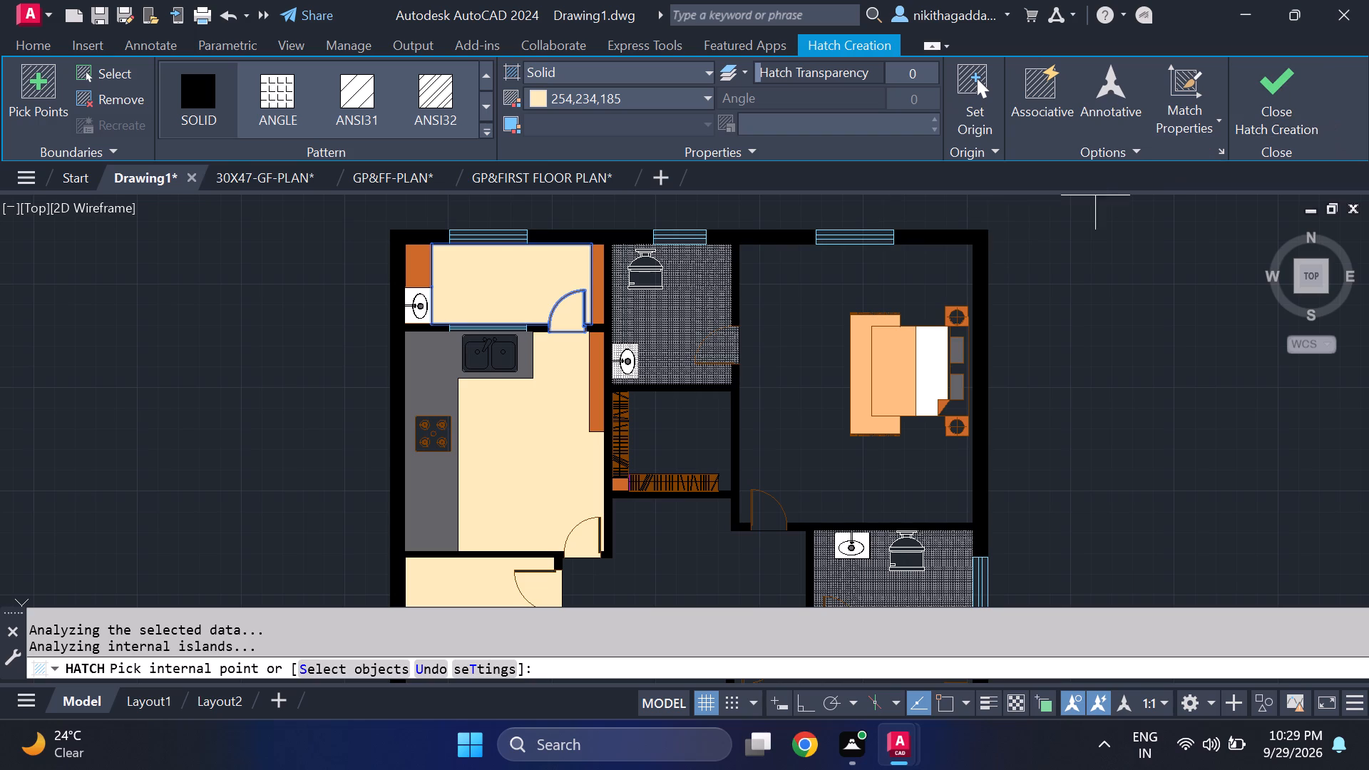
Fill the upper bedroom's floor and its door swing with the same 254,234,185 solid hatch.
click(843, 270)
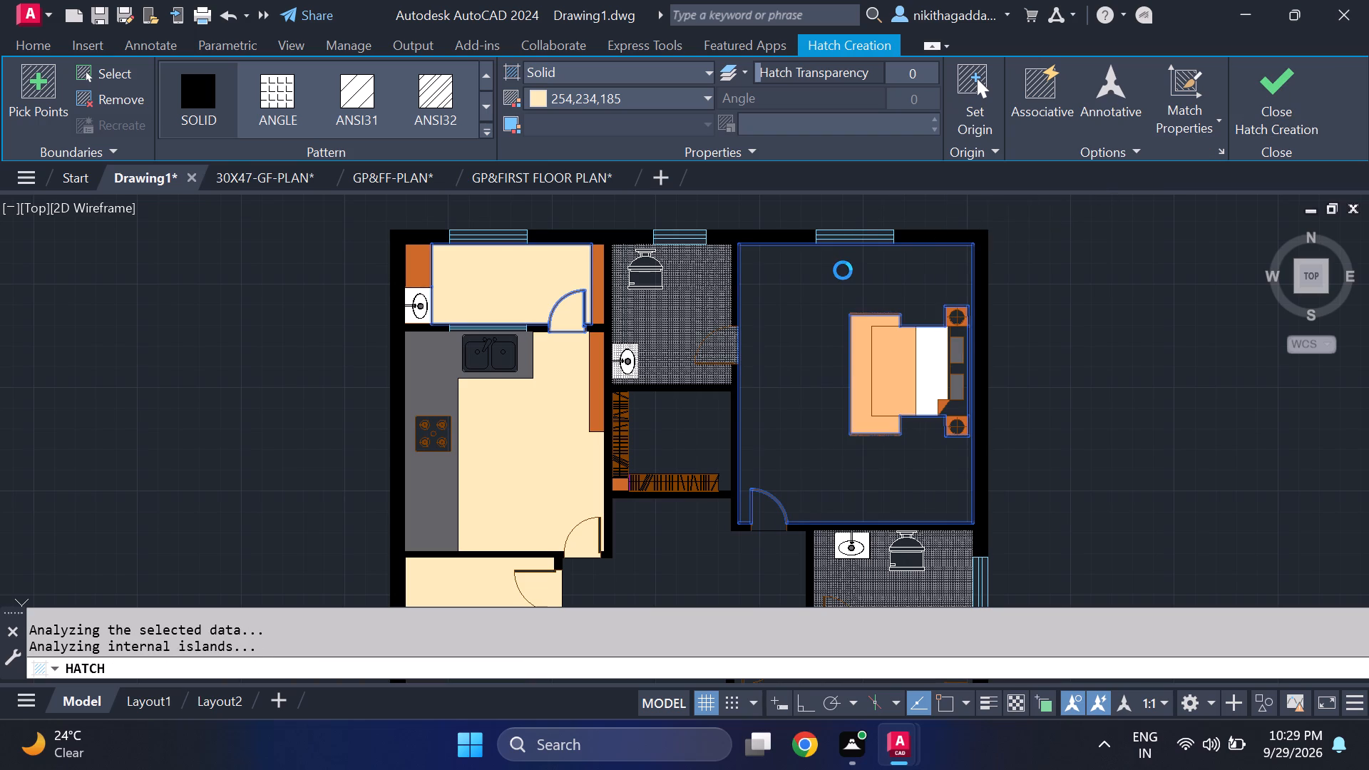
click(779, 510)
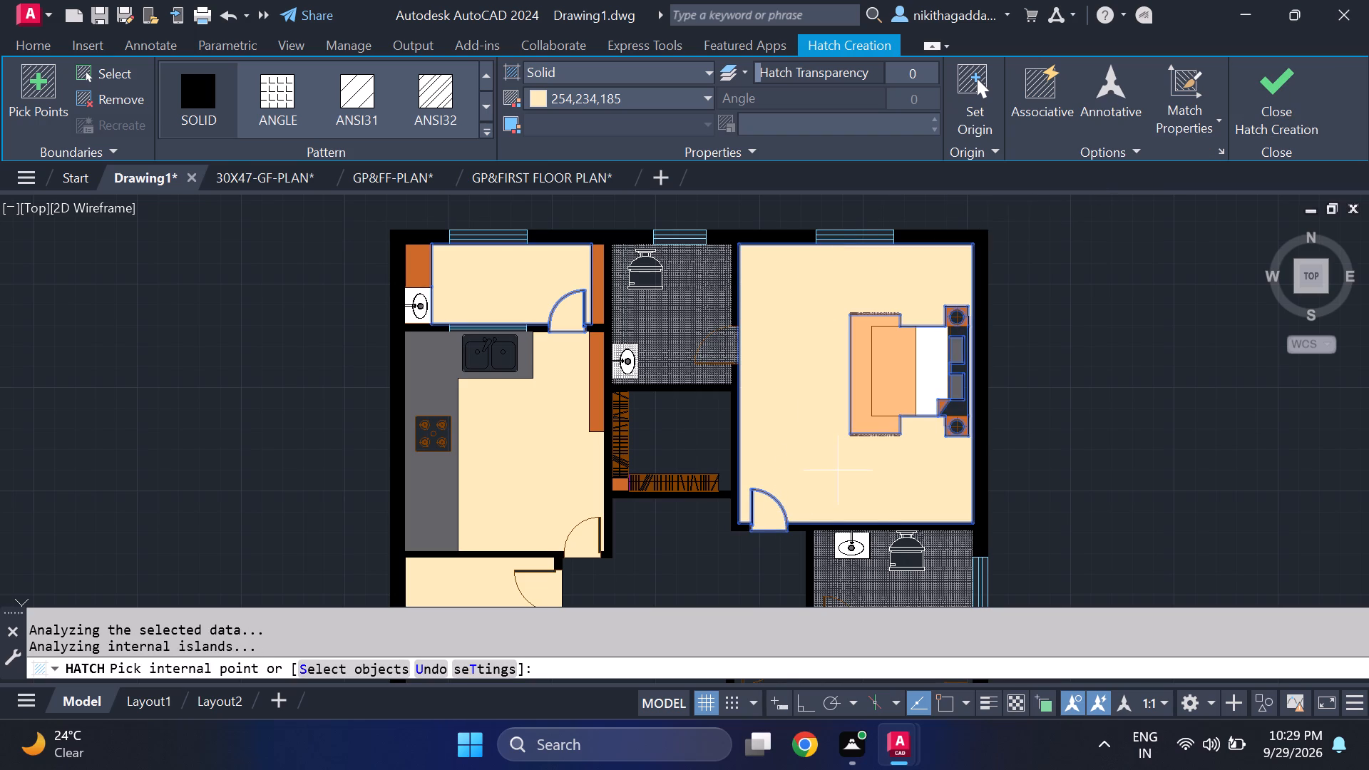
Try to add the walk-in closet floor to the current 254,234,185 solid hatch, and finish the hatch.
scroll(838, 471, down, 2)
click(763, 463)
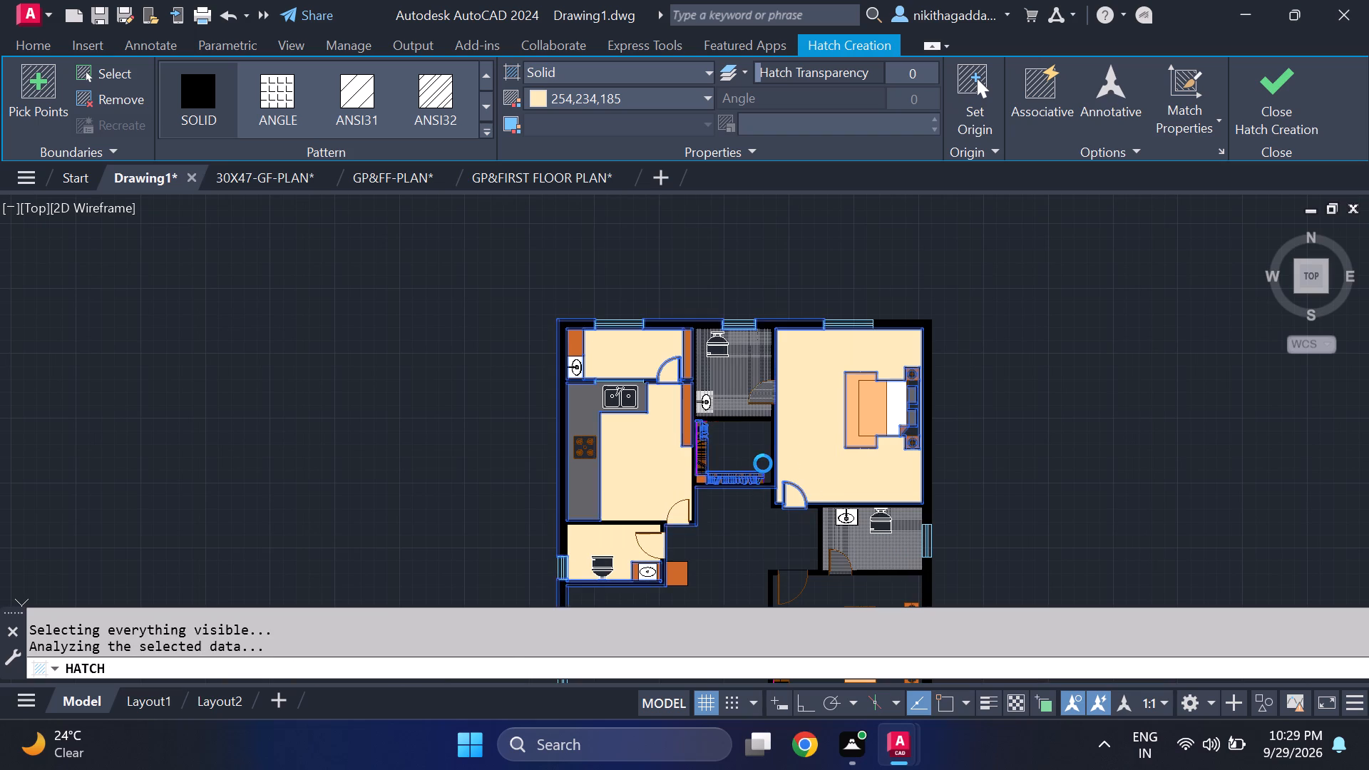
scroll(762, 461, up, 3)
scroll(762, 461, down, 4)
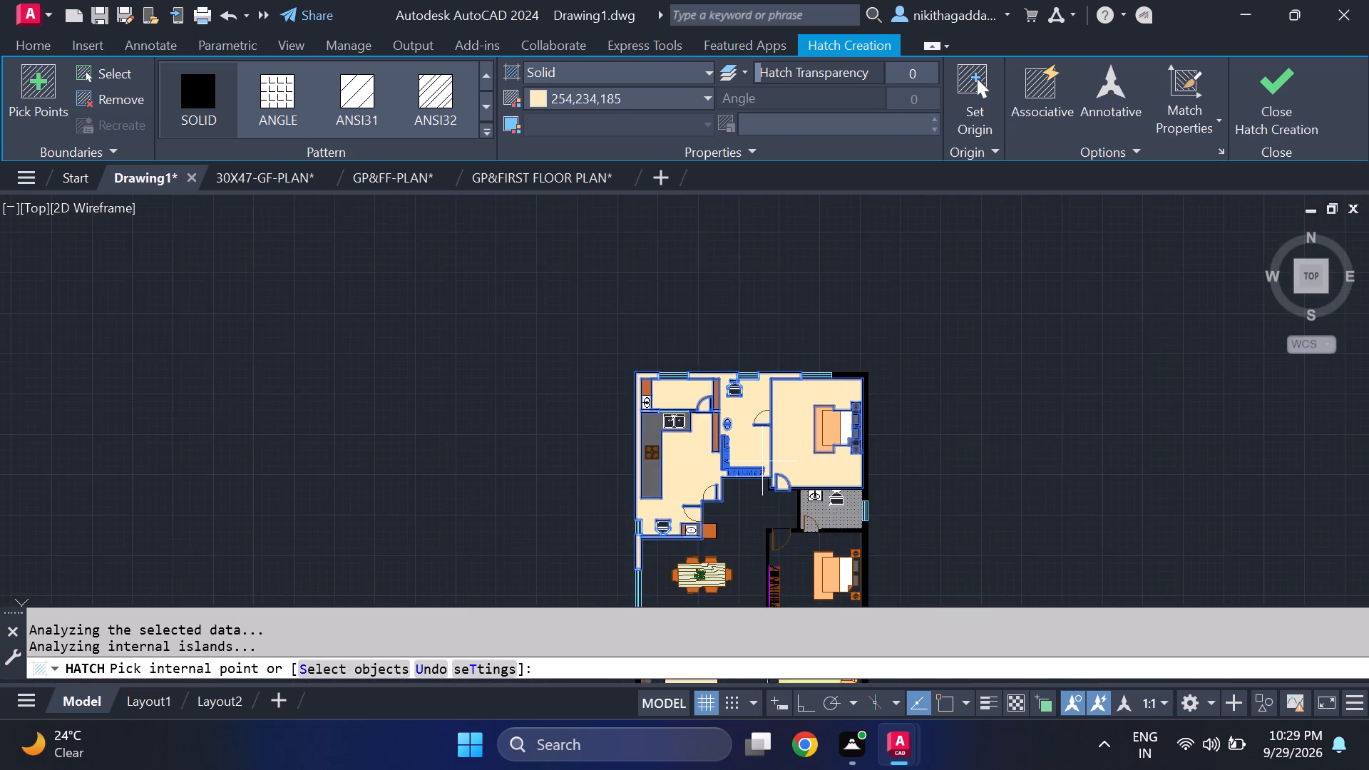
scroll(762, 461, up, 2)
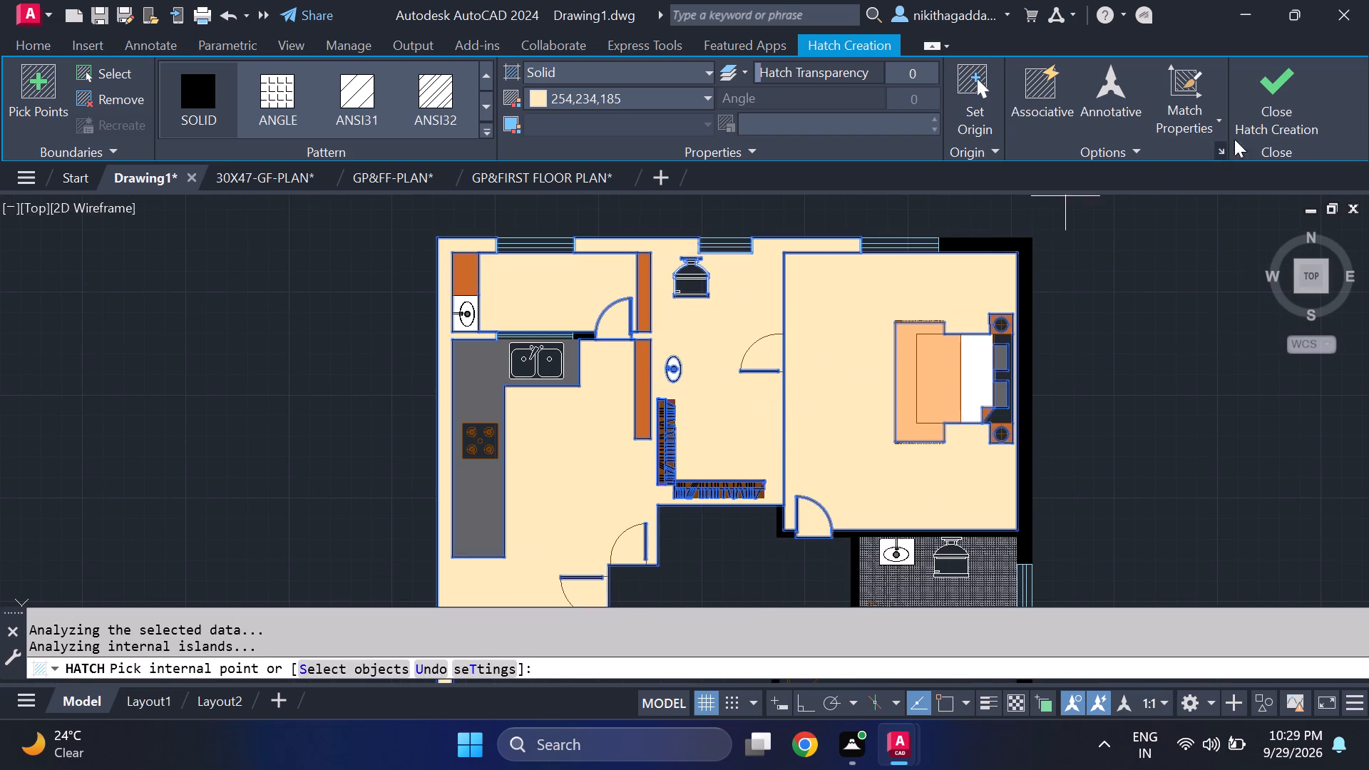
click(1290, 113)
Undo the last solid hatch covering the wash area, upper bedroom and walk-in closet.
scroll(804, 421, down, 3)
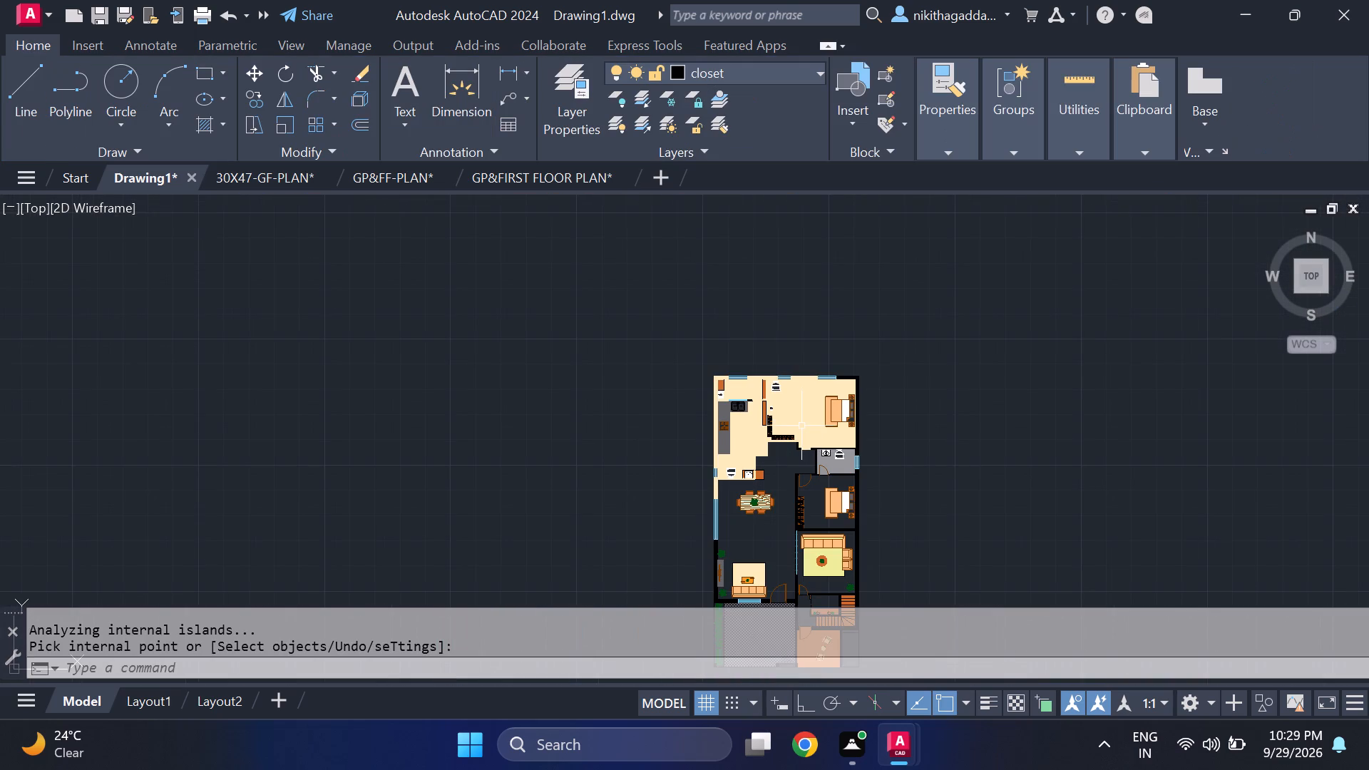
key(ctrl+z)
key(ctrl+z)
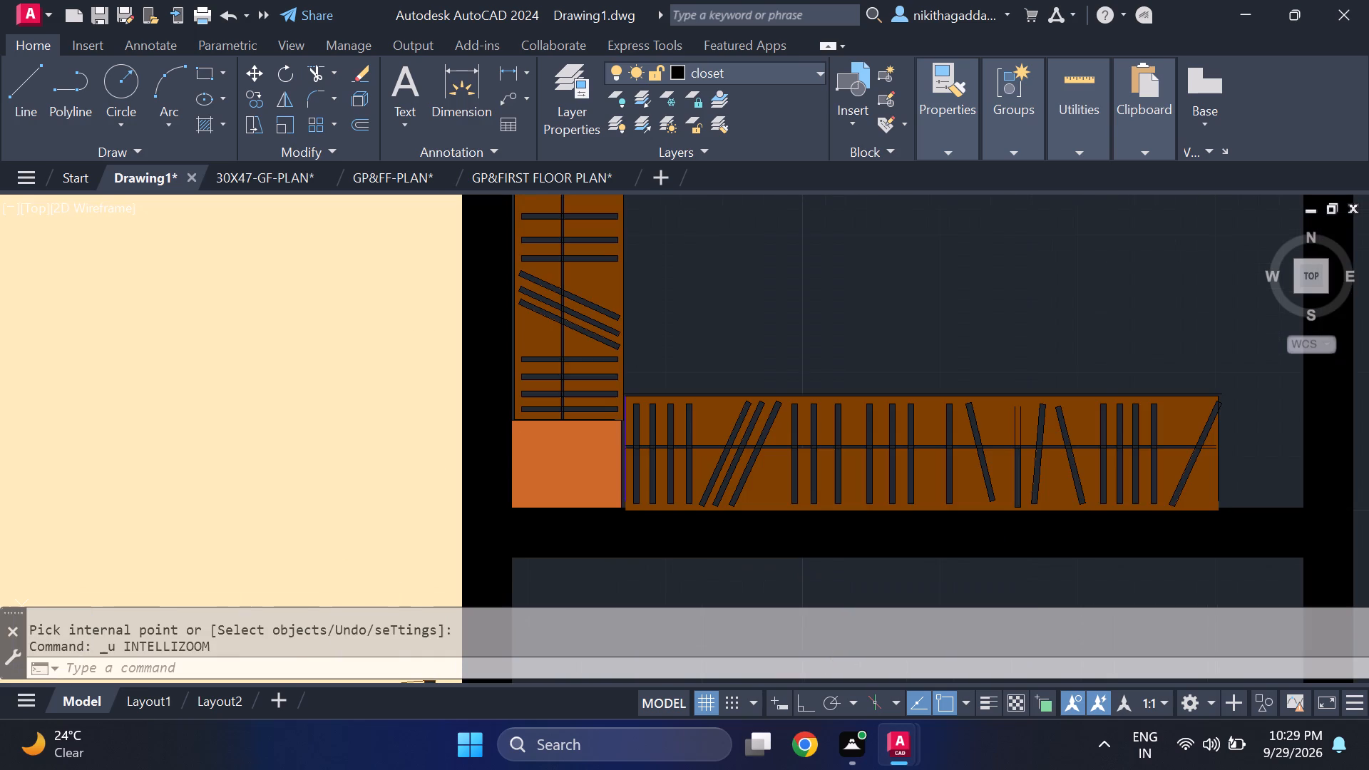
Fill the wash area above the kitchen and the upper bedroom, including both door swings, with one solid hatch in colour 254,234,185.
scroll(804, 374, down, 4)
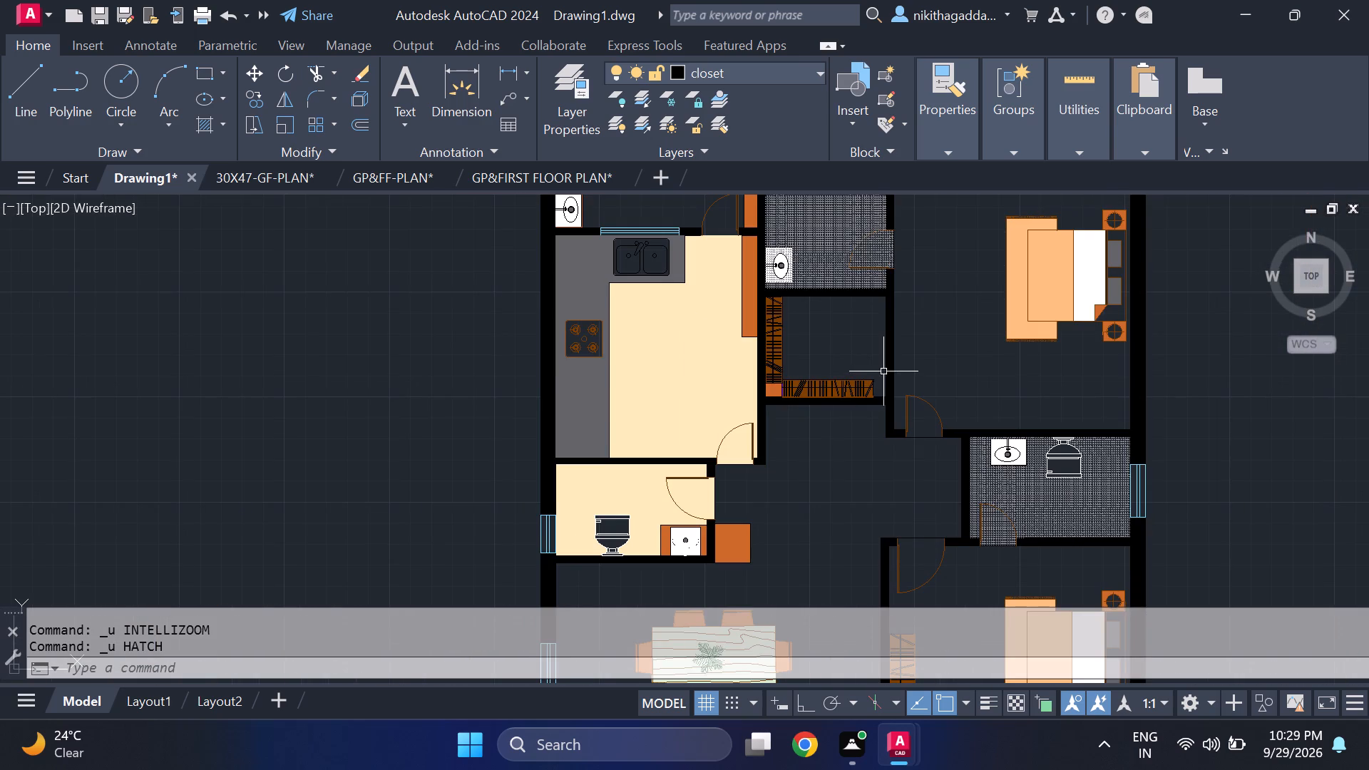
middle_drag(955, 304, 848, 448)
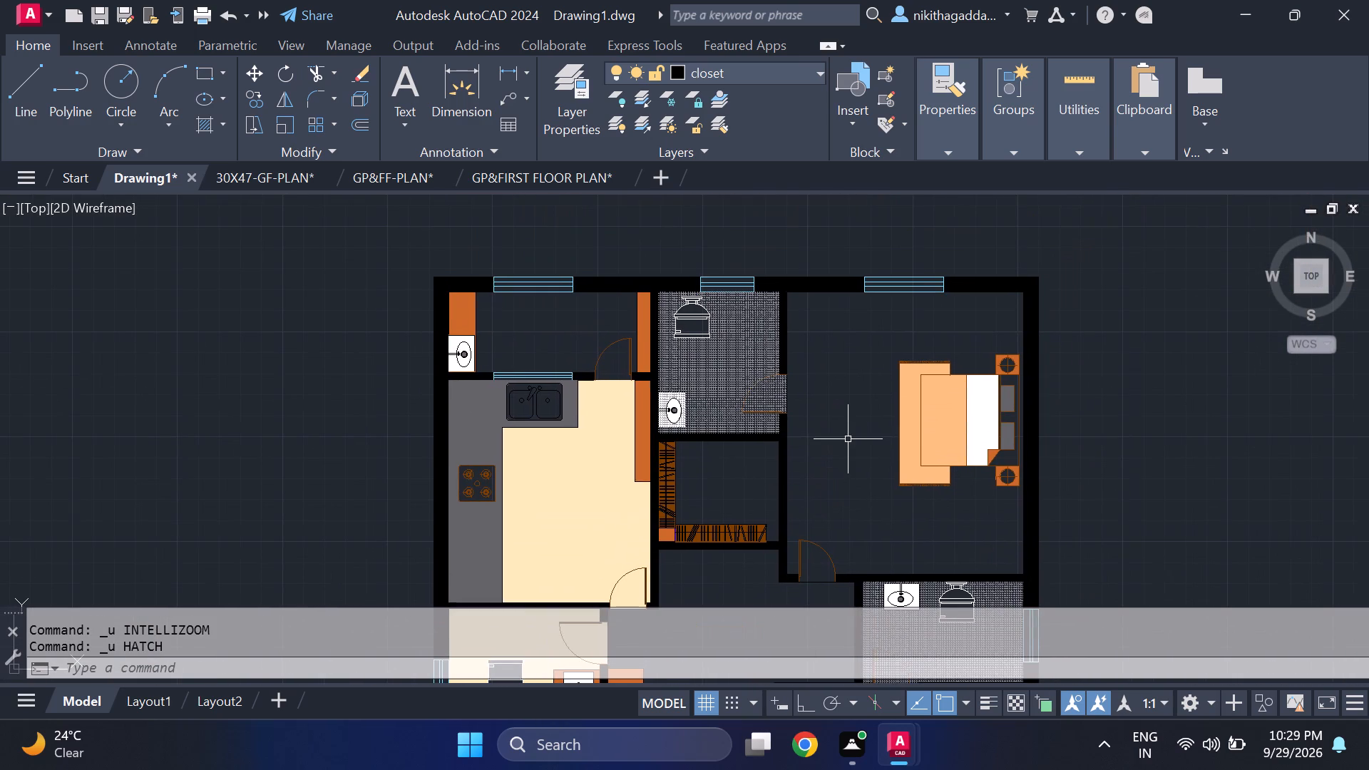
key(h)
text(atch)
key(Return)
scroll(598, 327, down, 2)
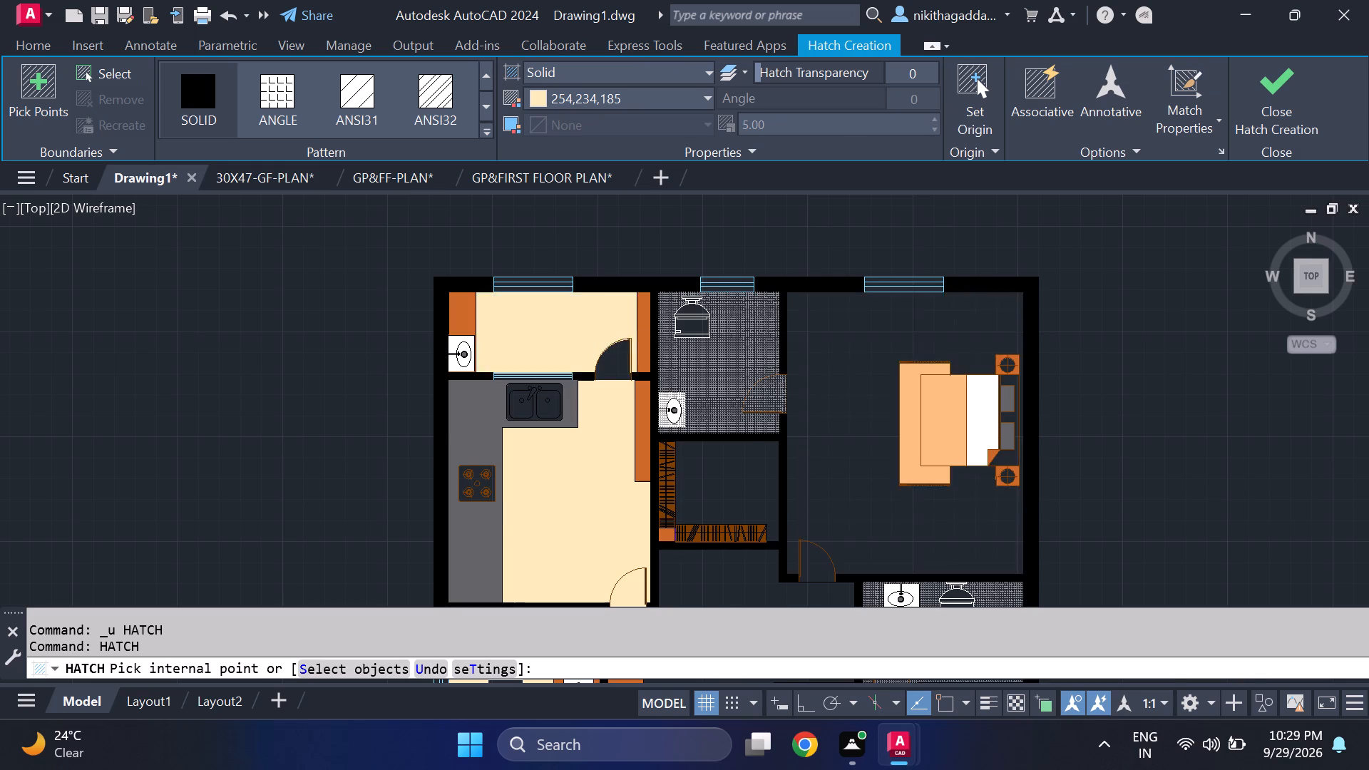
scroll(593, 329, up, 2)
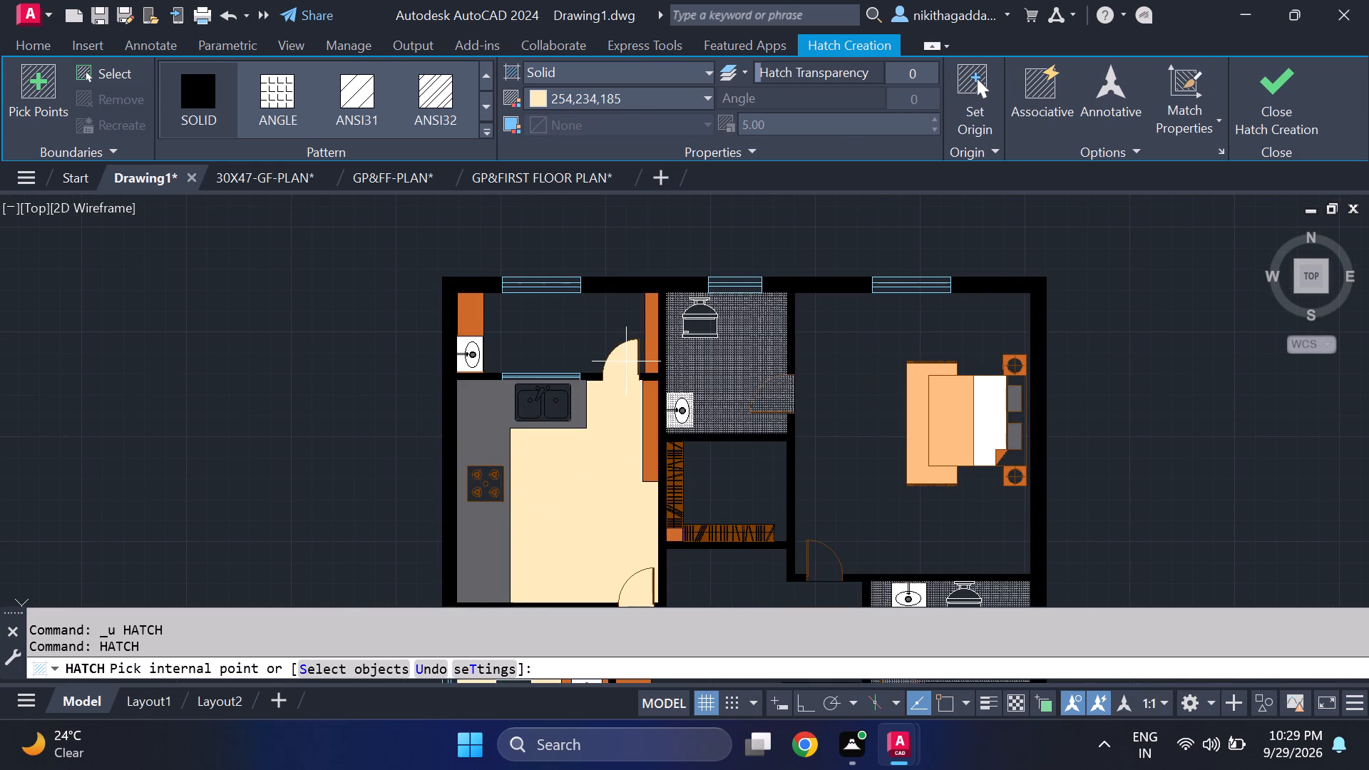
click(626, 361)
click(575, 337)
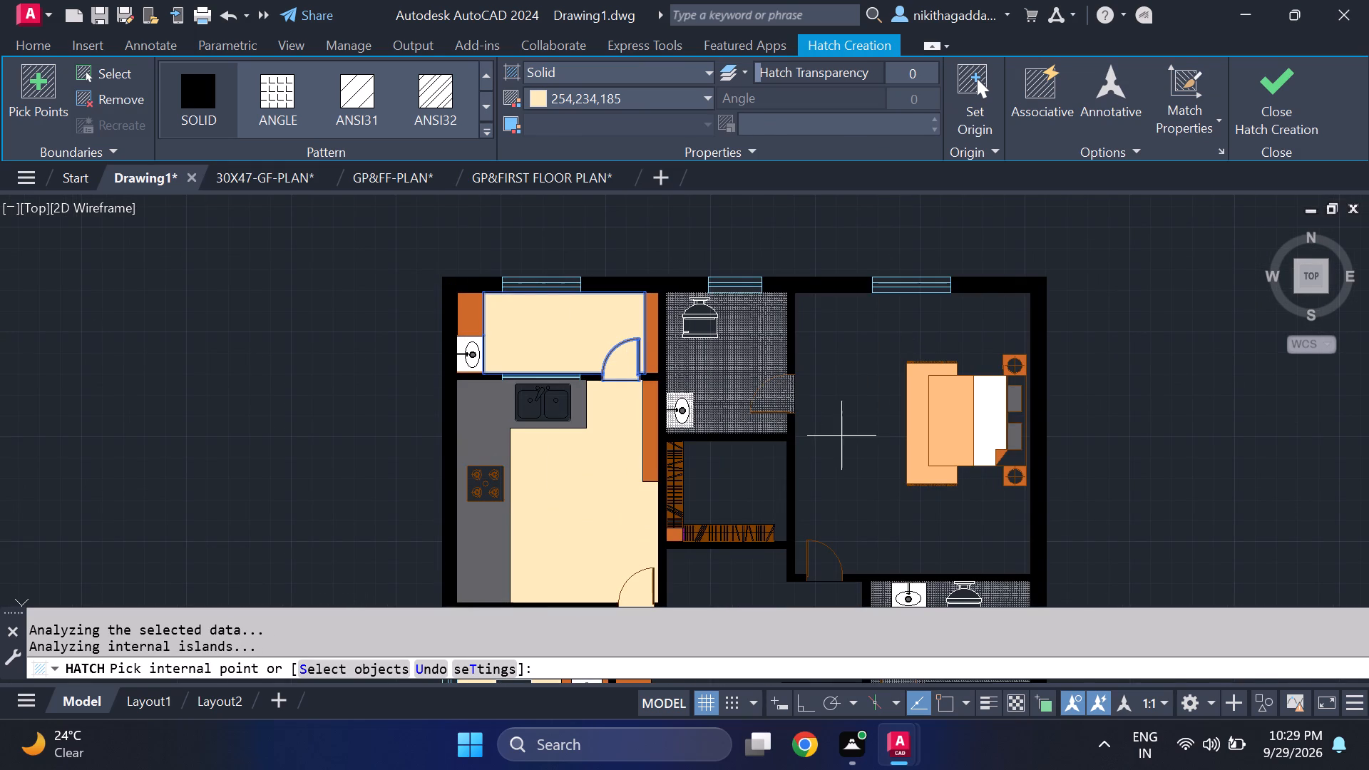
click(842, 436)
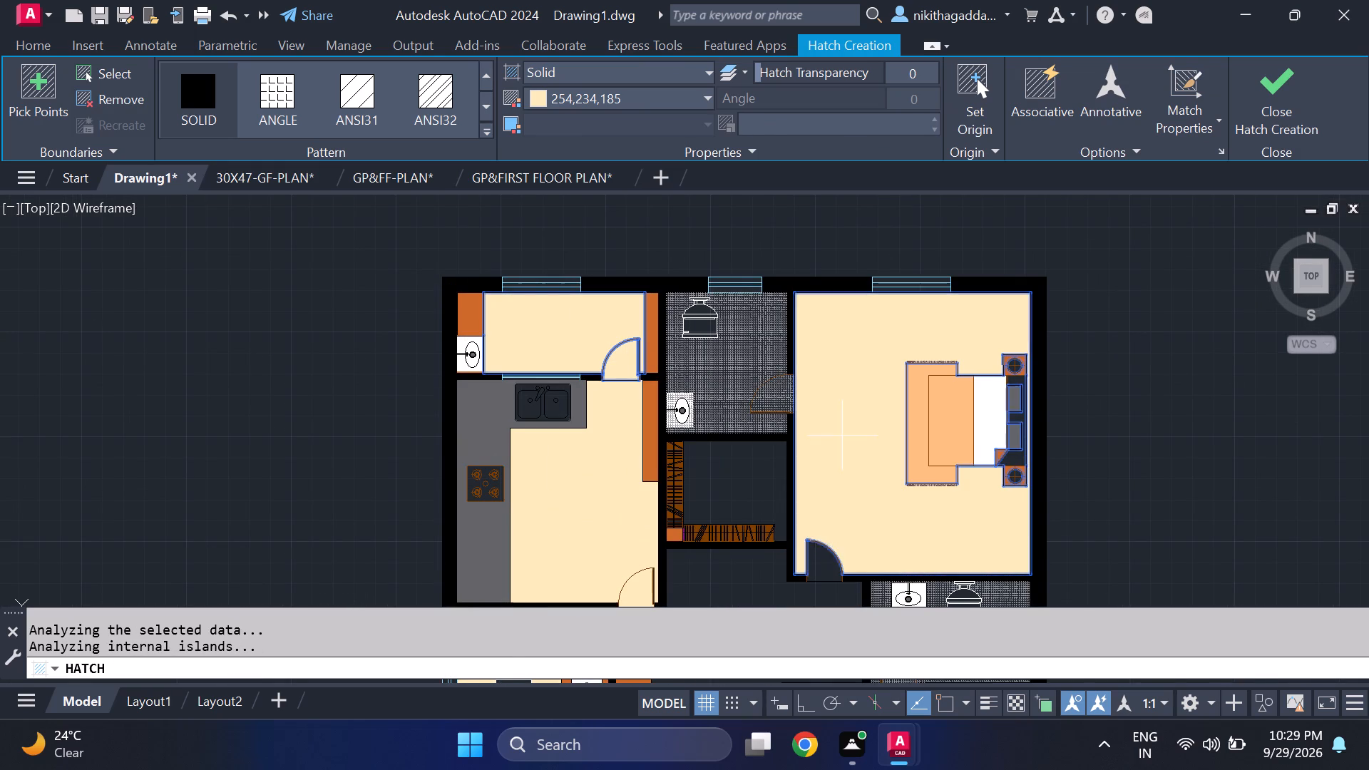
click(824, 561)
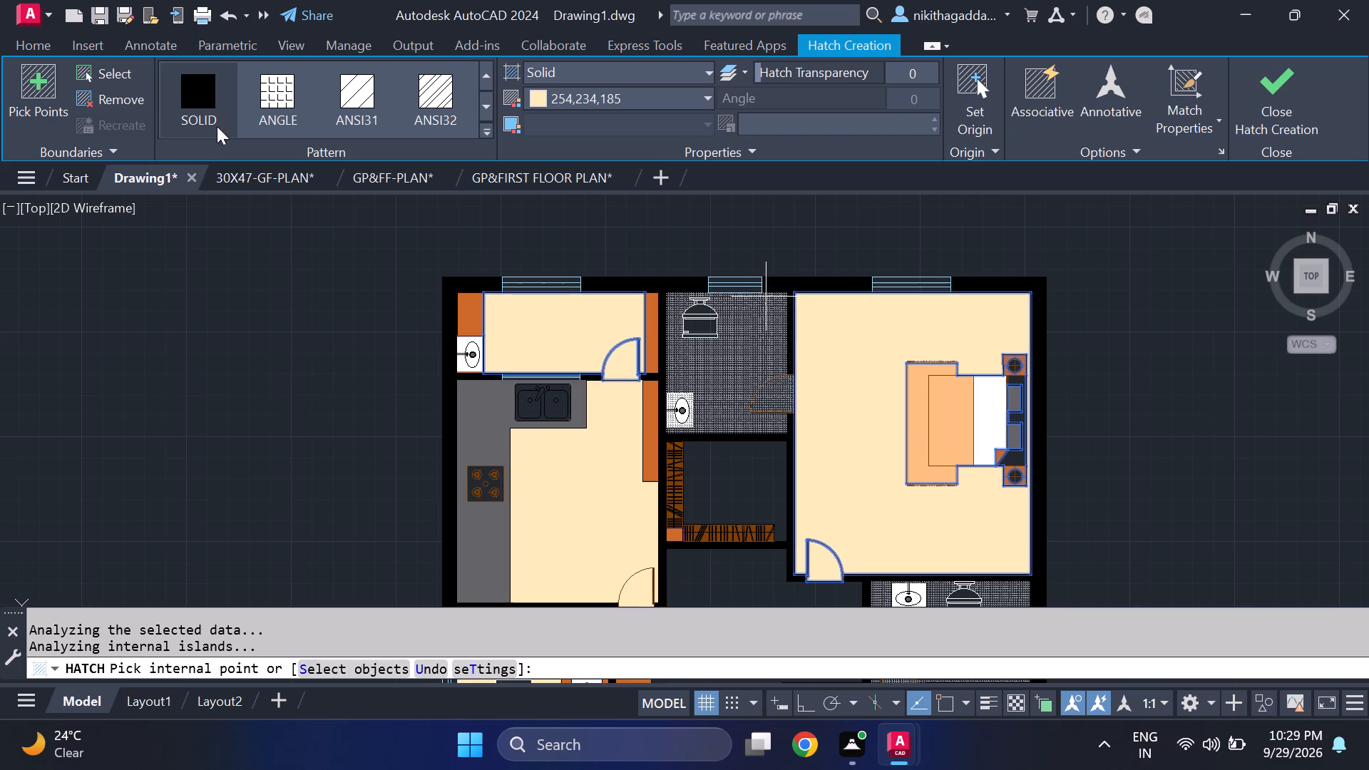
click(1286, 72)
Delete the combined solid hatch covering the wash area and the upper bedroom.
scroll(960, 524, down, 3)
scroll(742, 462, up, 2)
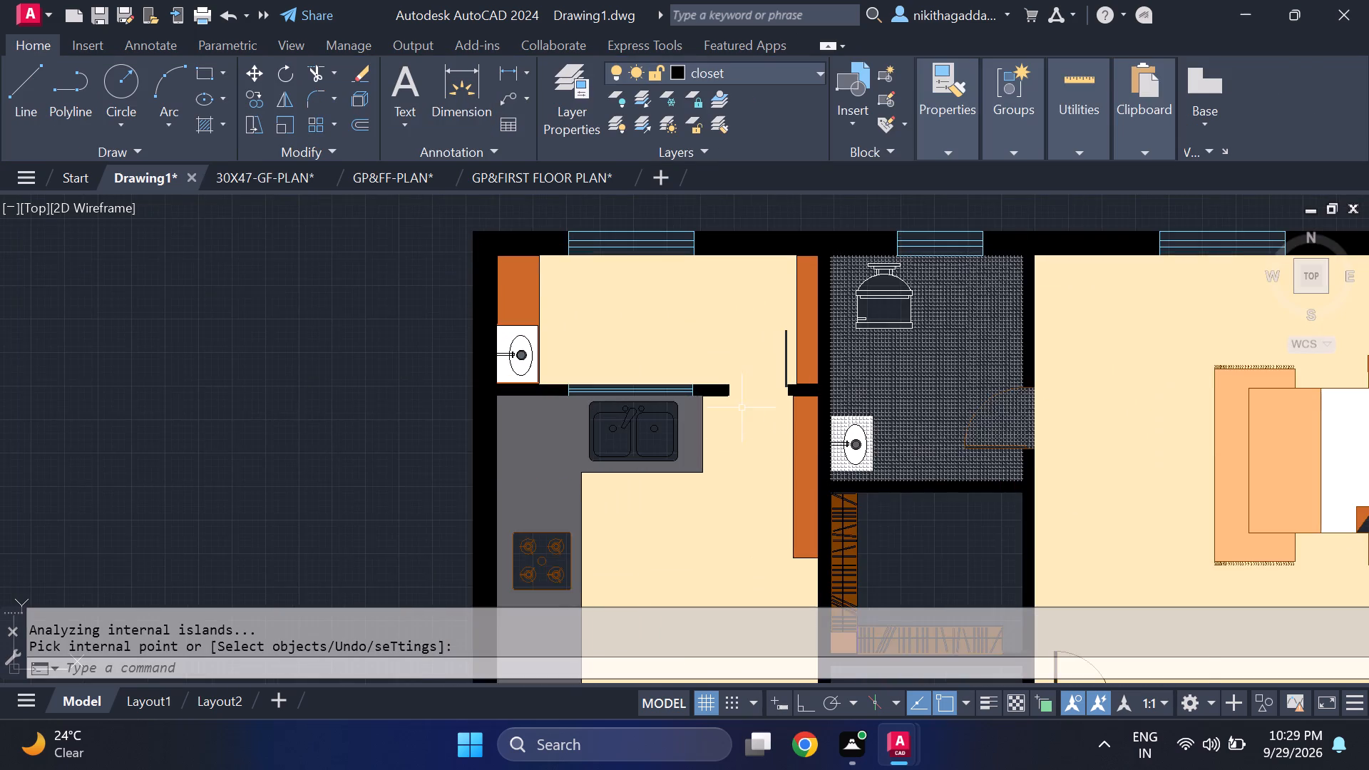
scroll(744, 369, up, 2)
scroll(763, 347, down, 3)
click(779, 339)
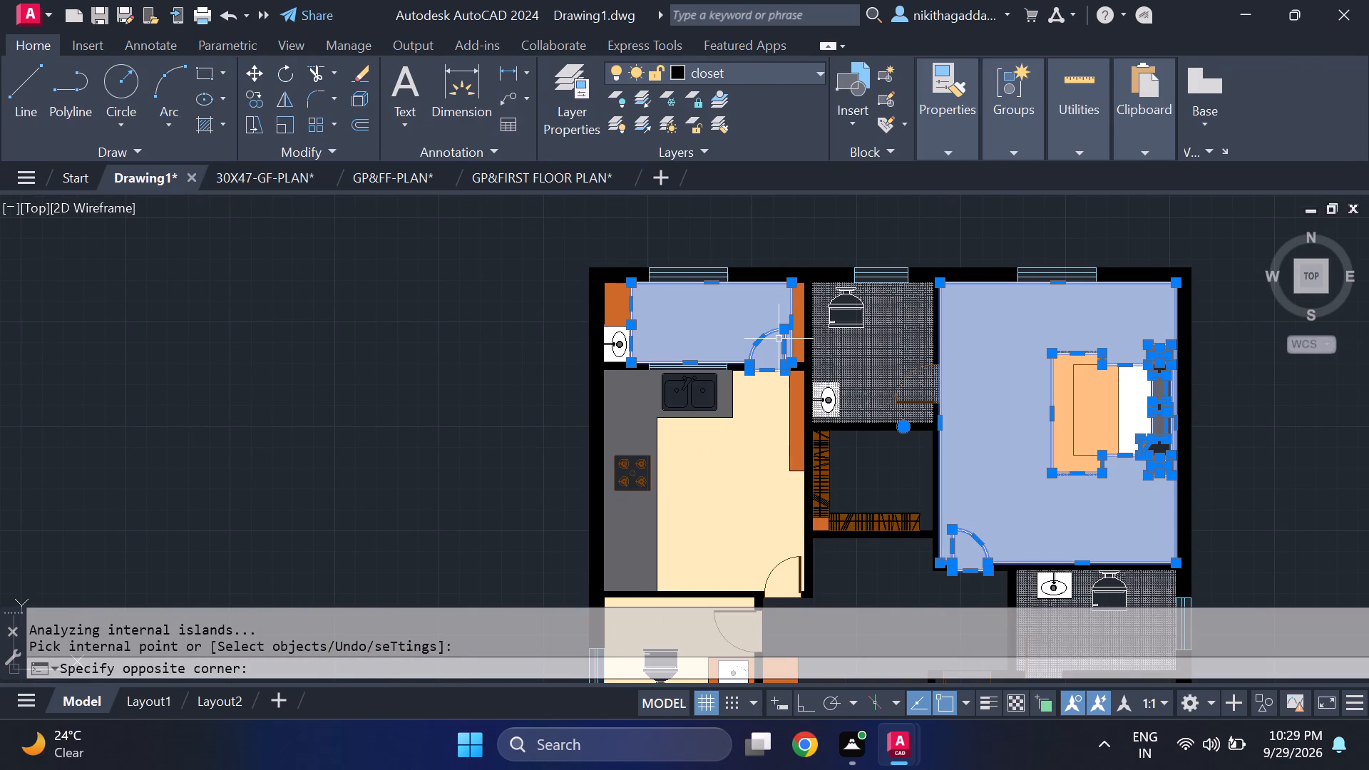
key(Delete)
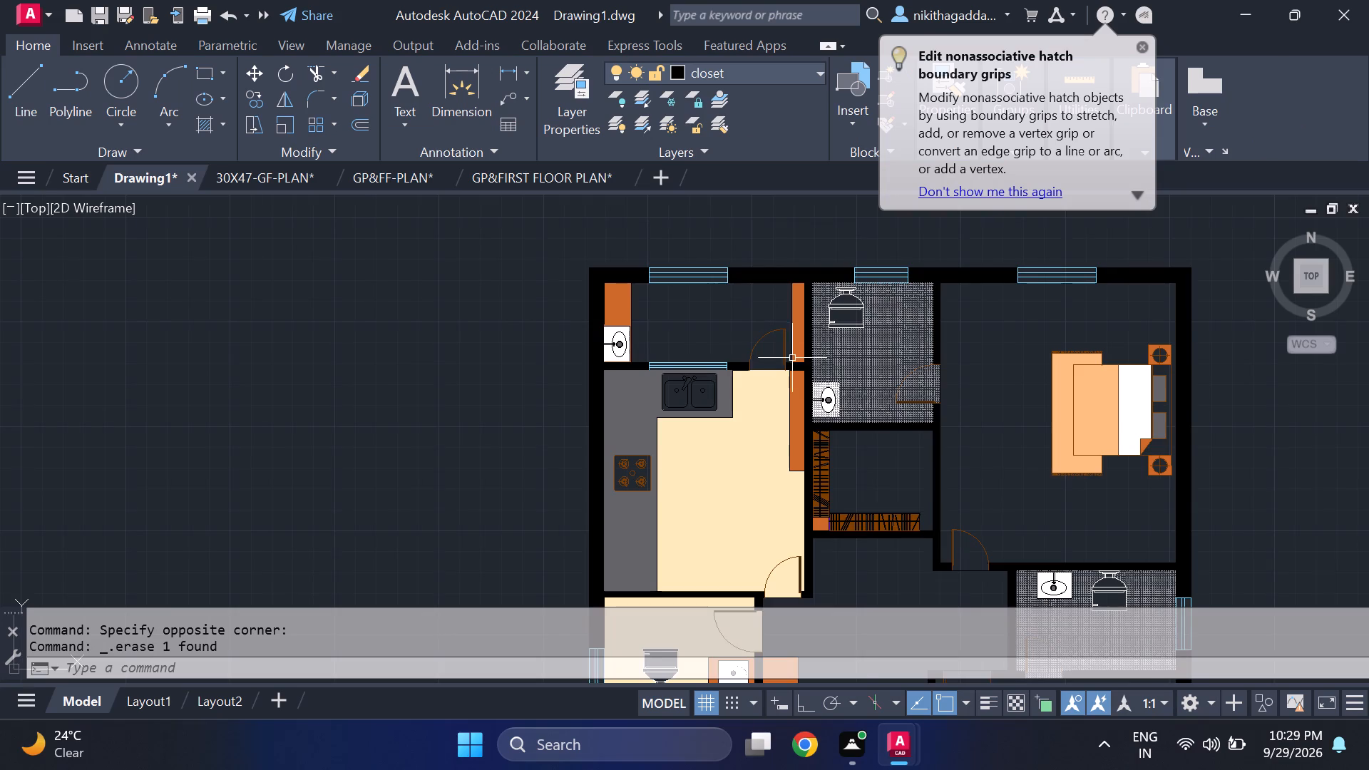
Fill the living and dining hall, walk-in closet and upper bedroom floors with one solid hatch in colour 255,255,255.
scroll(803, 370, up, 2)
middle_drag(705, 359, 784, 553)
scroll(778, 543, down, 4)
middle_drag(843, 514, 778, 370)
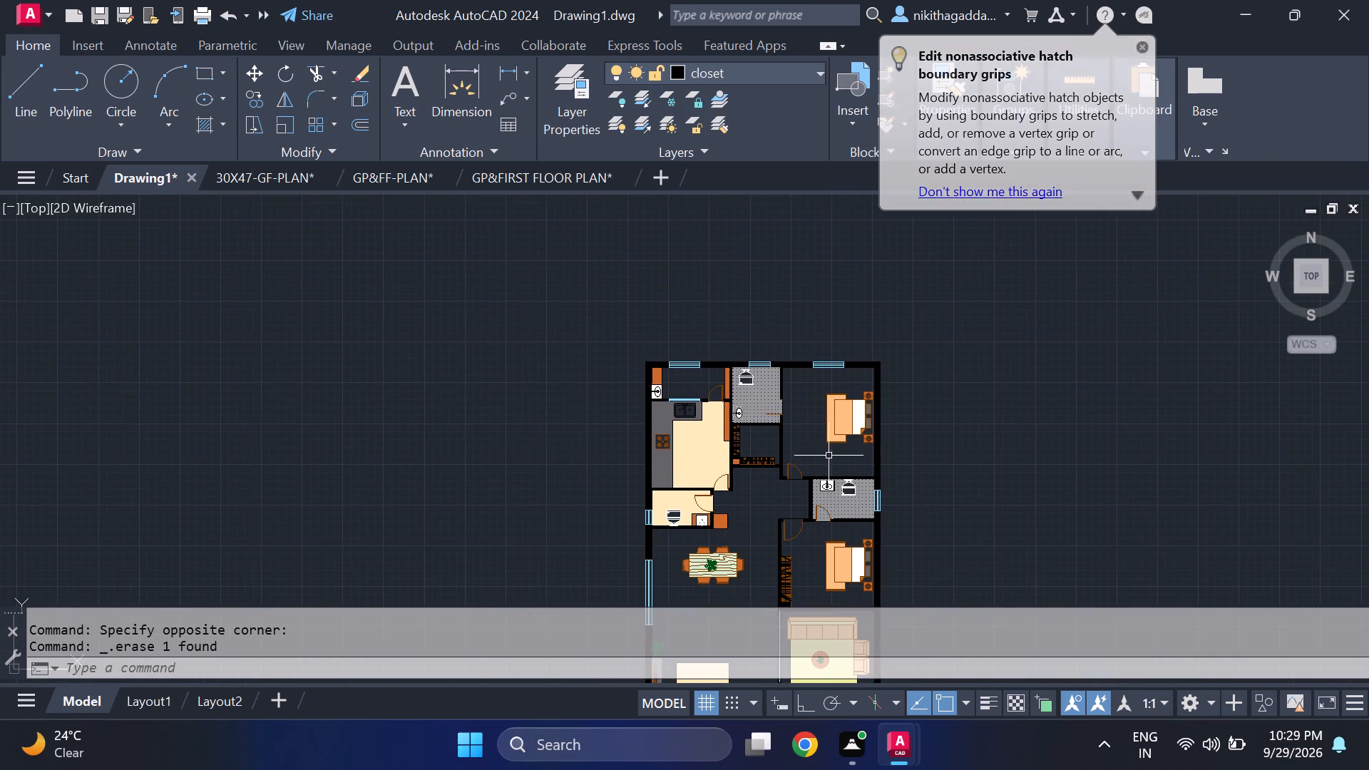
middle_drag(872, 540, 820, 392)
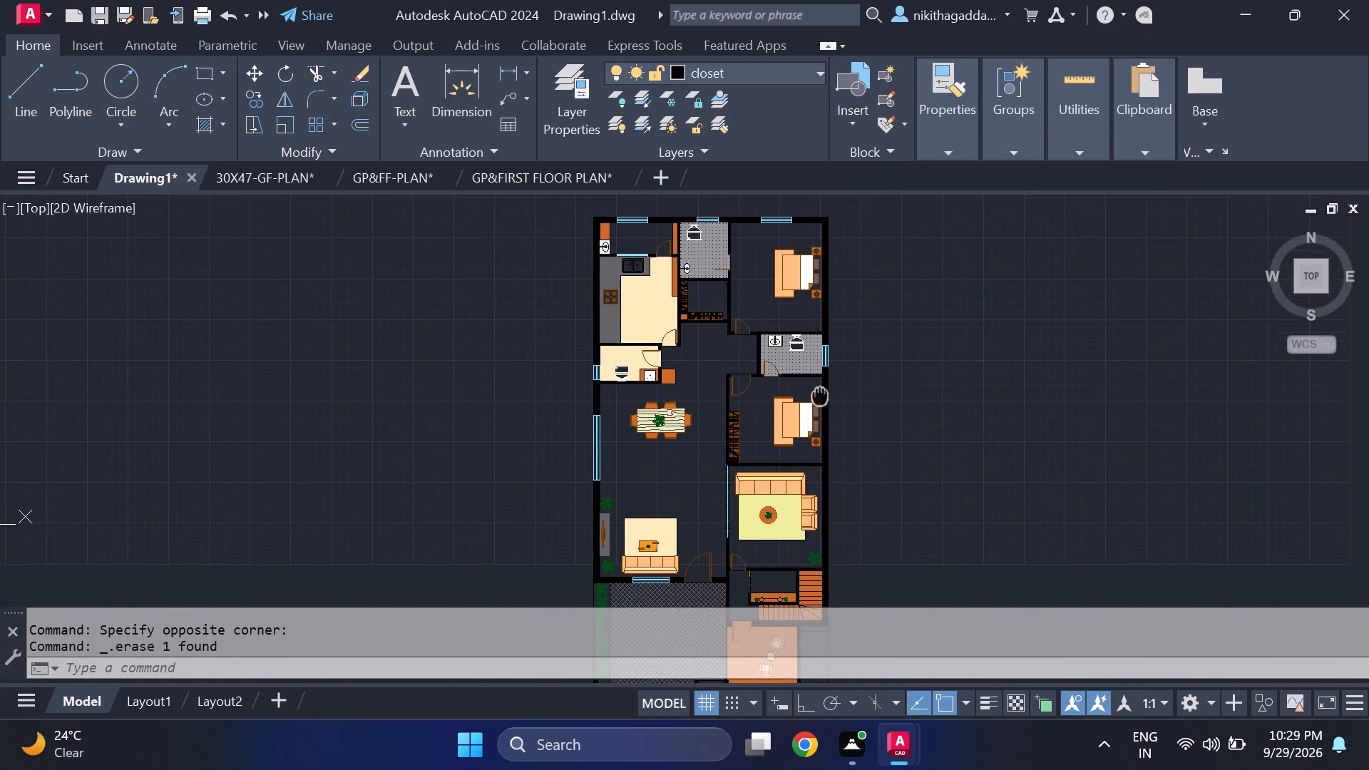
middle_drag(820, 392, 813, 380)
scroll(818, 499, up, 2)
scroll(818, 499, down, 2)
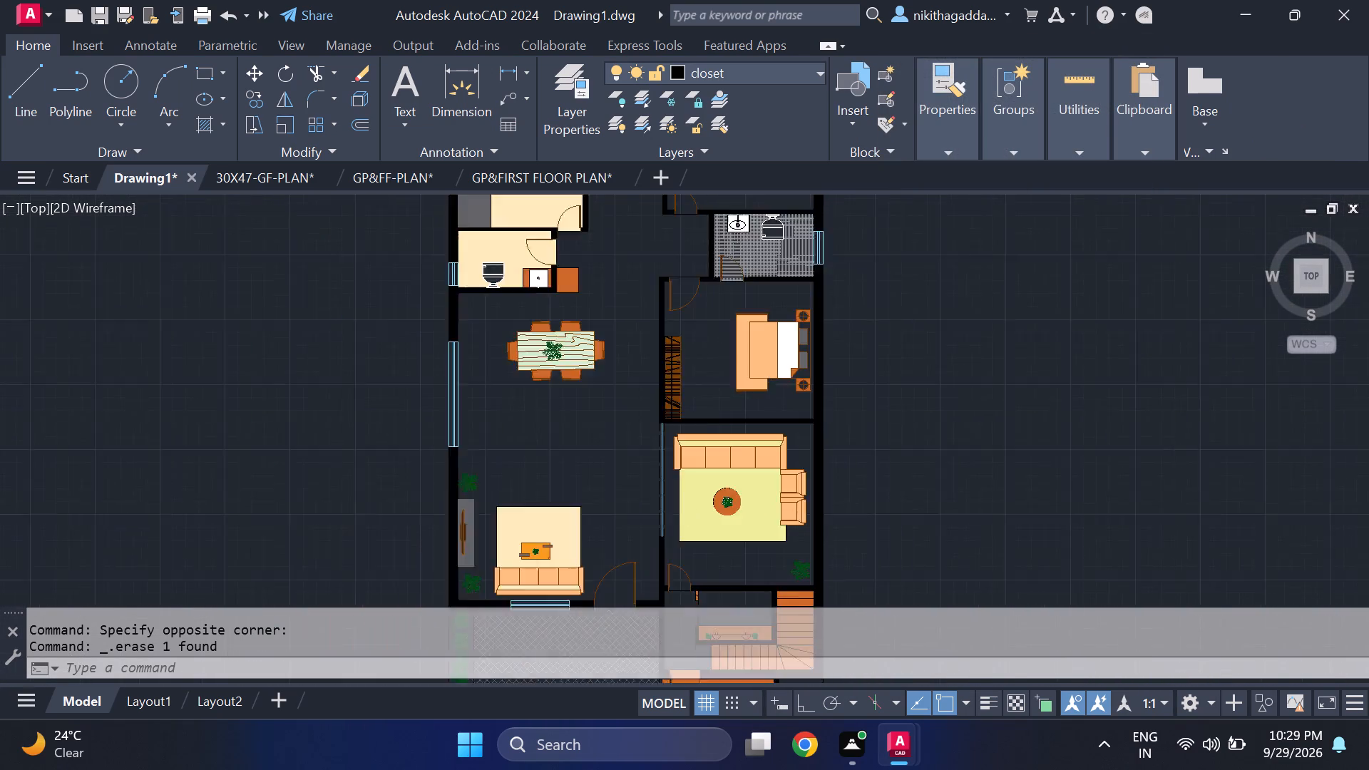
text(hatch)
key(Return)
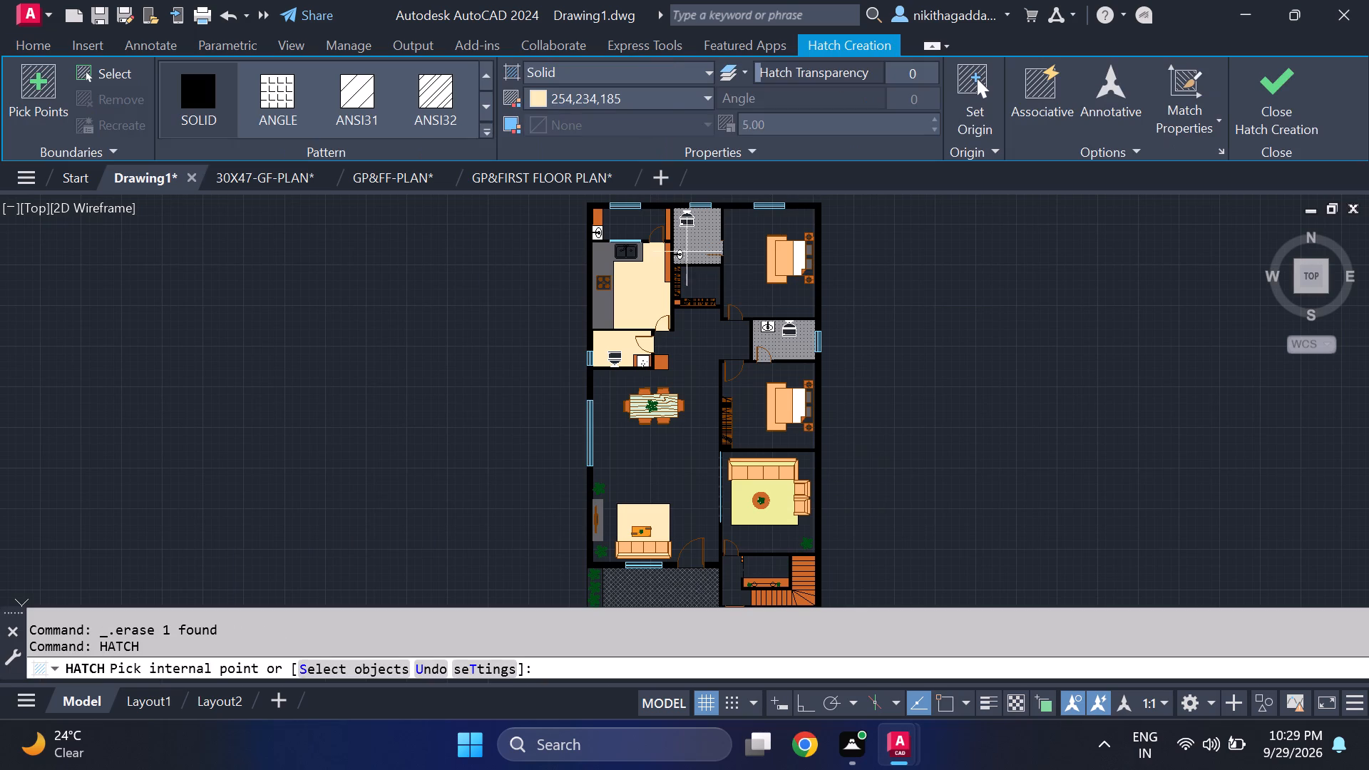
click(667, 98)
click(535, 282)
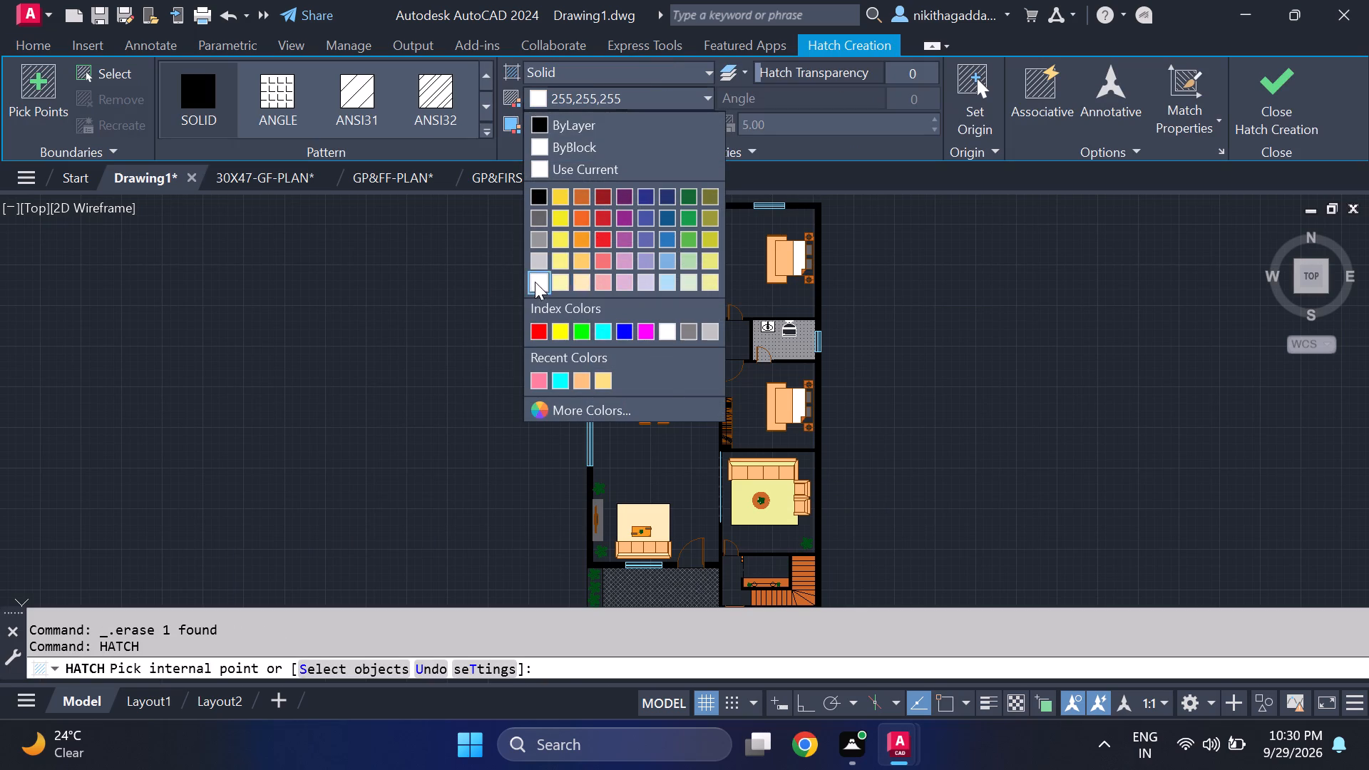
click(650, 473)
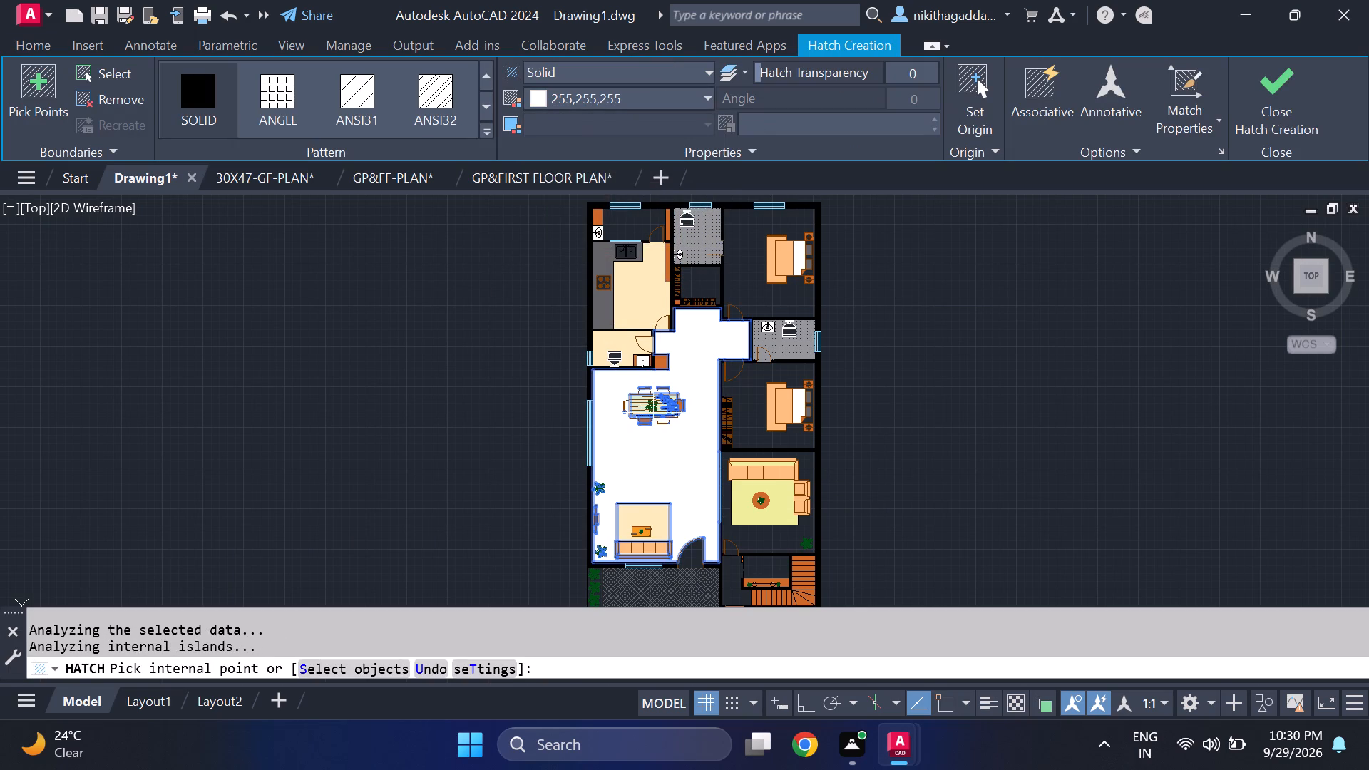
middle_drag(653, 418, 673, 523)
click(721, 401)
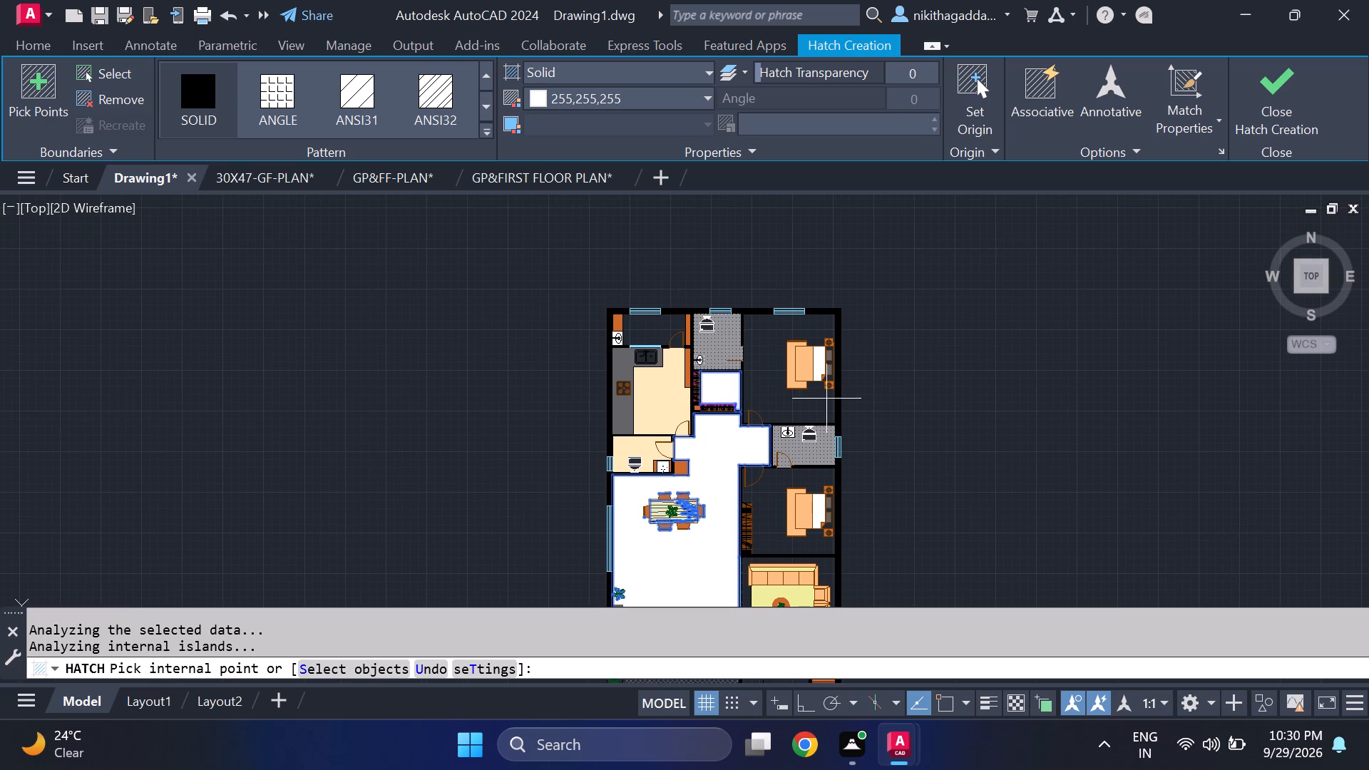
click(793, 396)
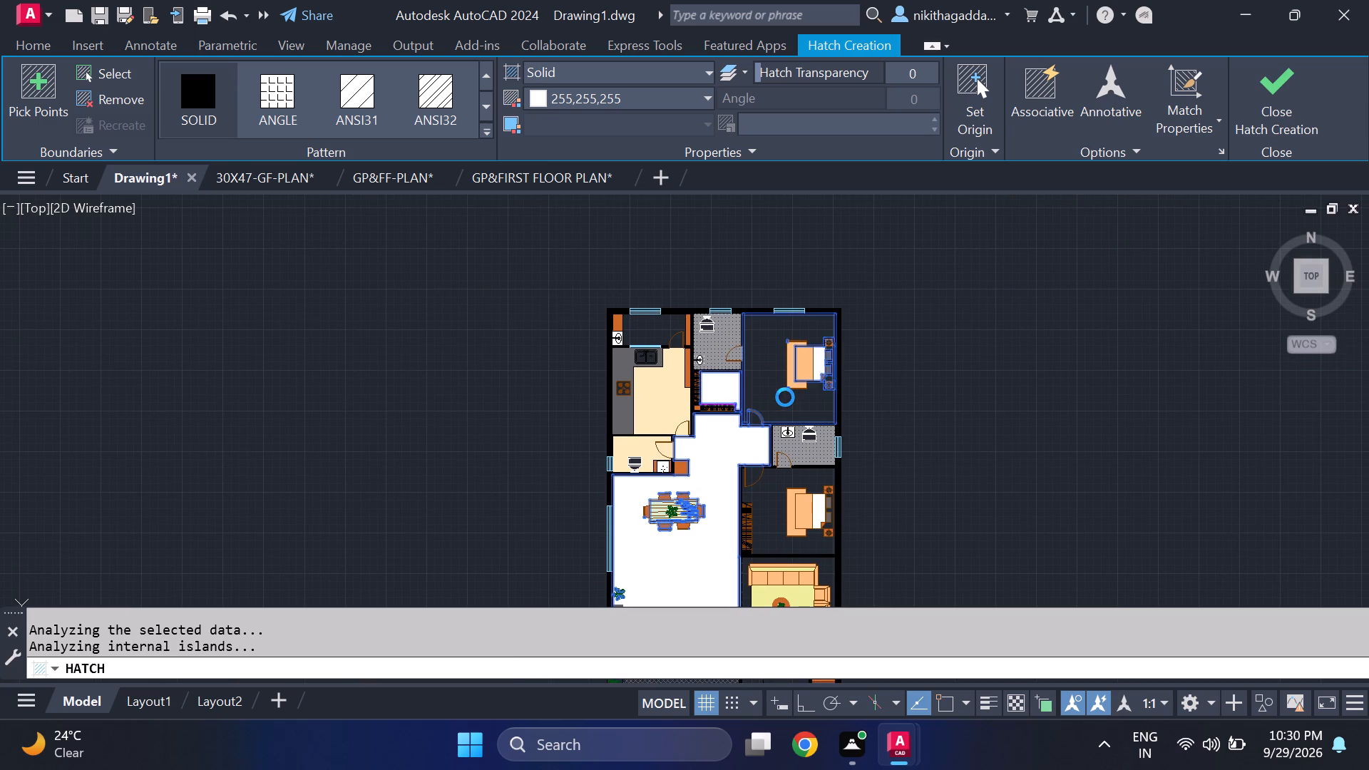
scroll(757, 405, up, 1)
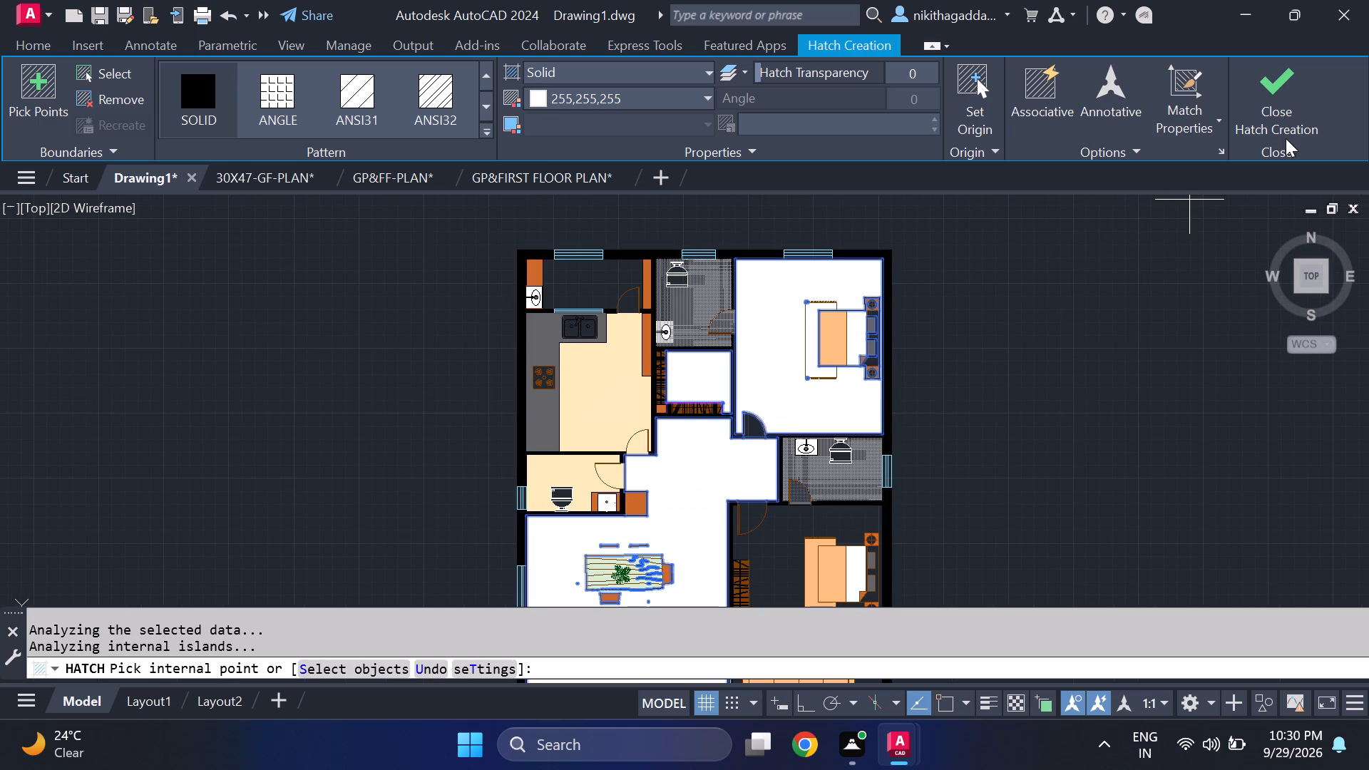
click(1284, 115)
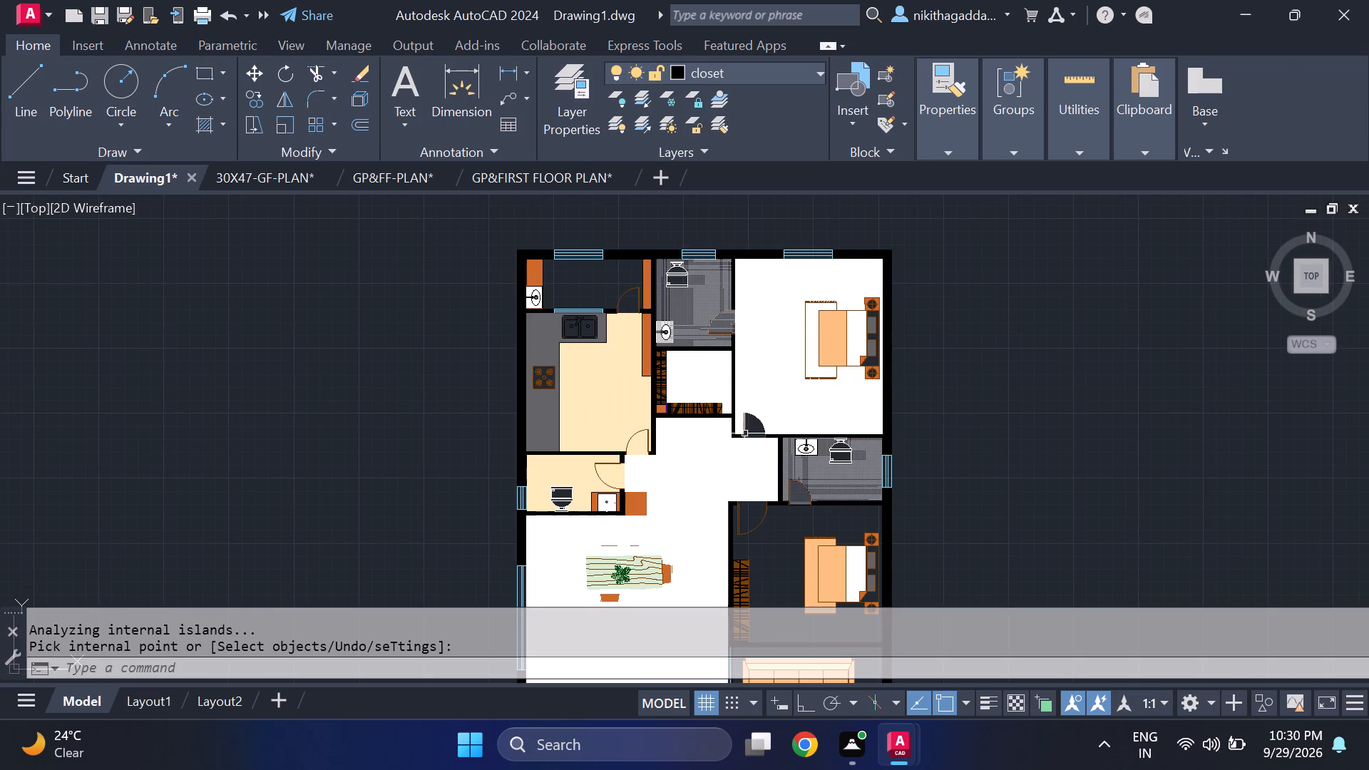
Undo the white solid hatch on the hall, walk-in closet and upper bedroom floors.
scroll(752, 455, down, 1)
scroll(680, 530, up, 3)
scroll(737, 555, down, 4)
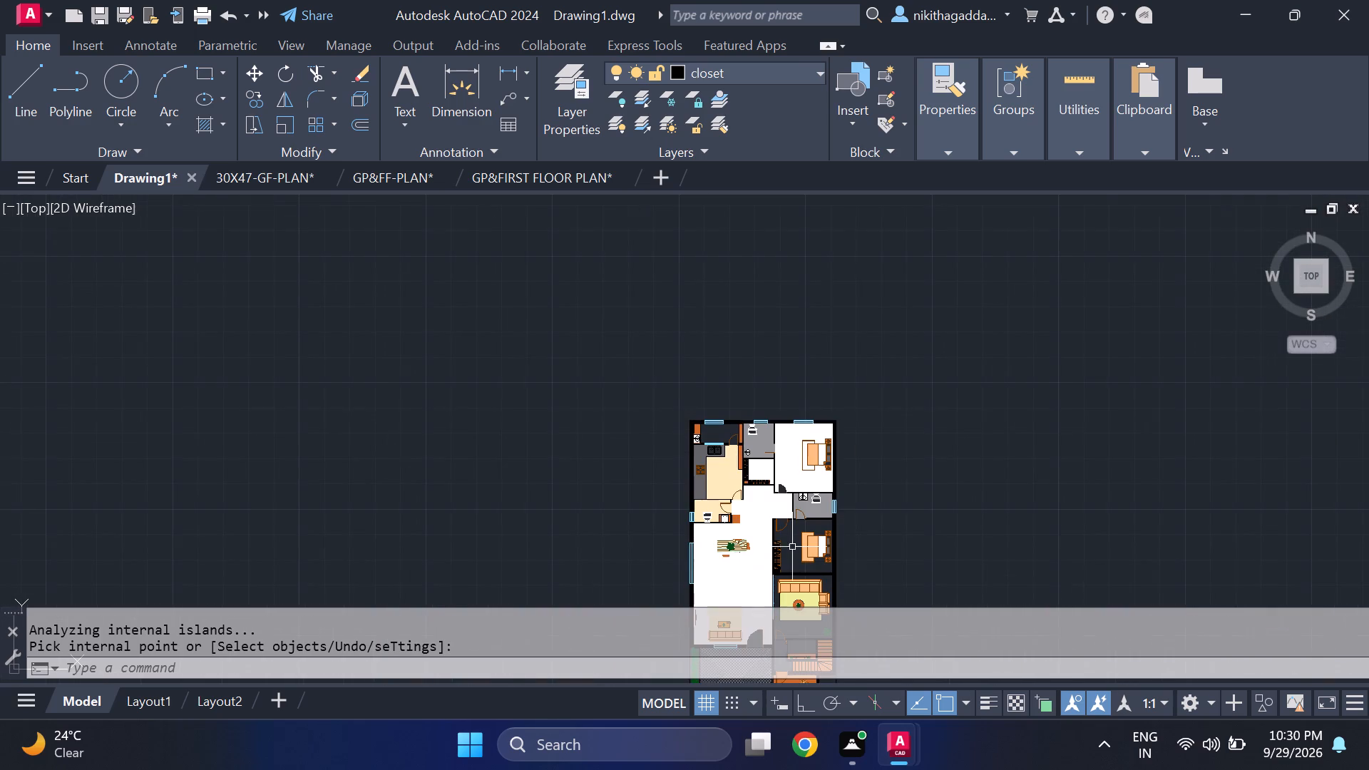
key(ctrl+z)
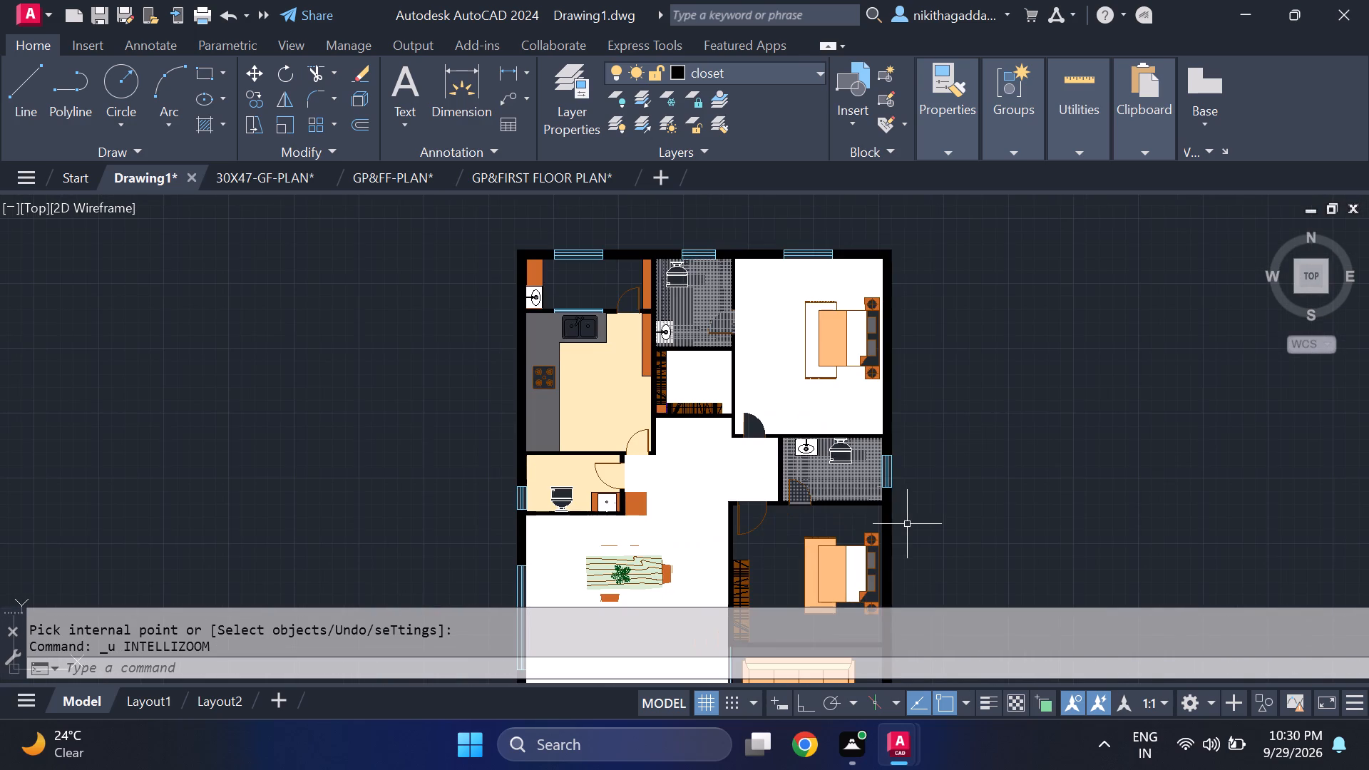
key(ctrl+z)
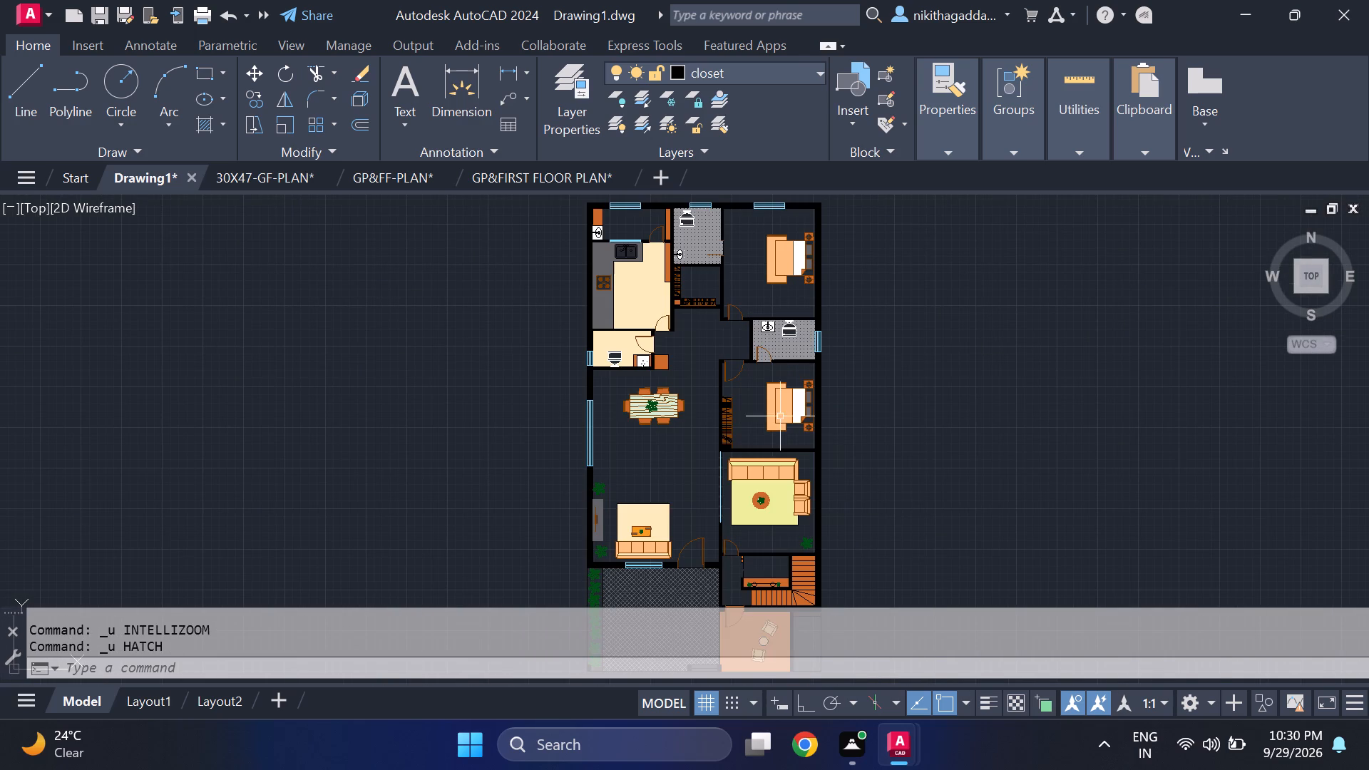
Fill the walk-in closet floor with its own solid hatch in colour 254,234,185.
scroll(691, 367, up, 2)
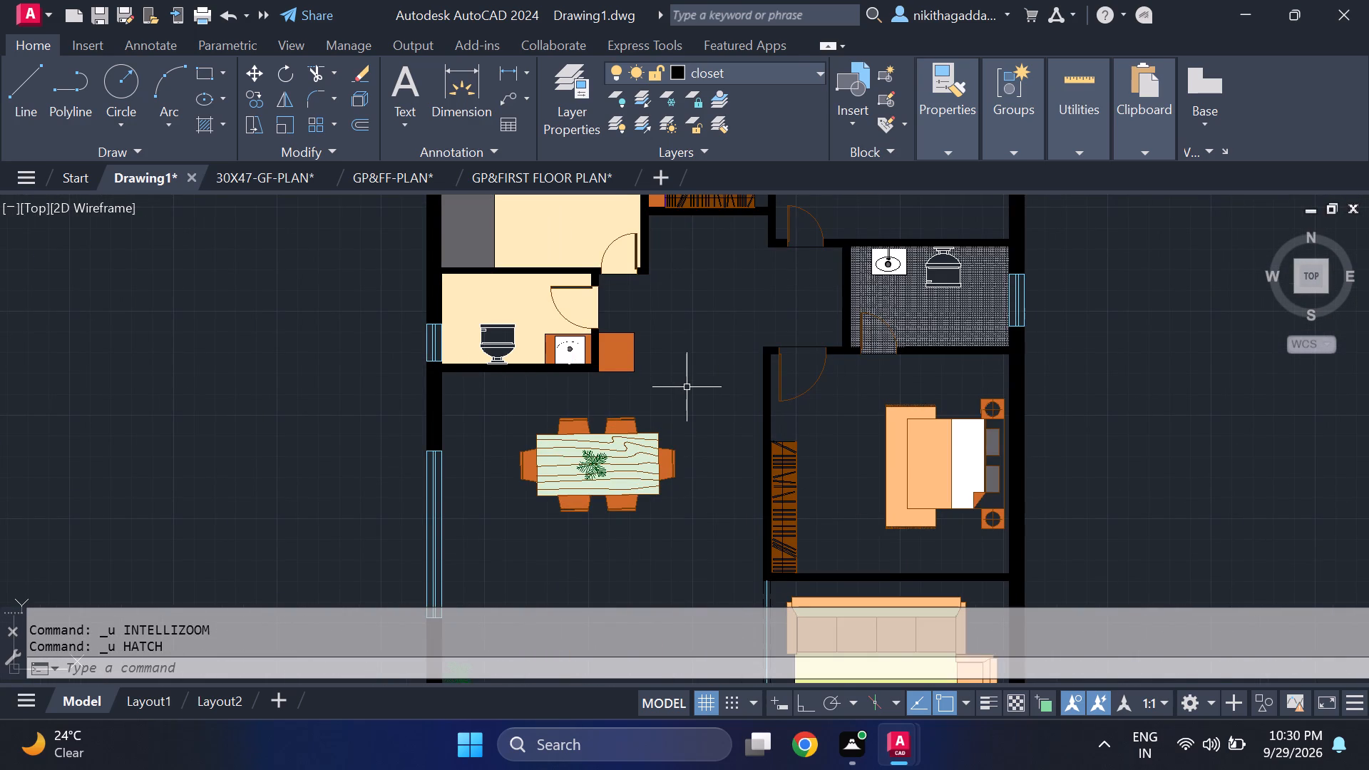
text(hatch)
key(Return)
scroll(603, 403, up, 4)
scroll(612, 408, down, 3)
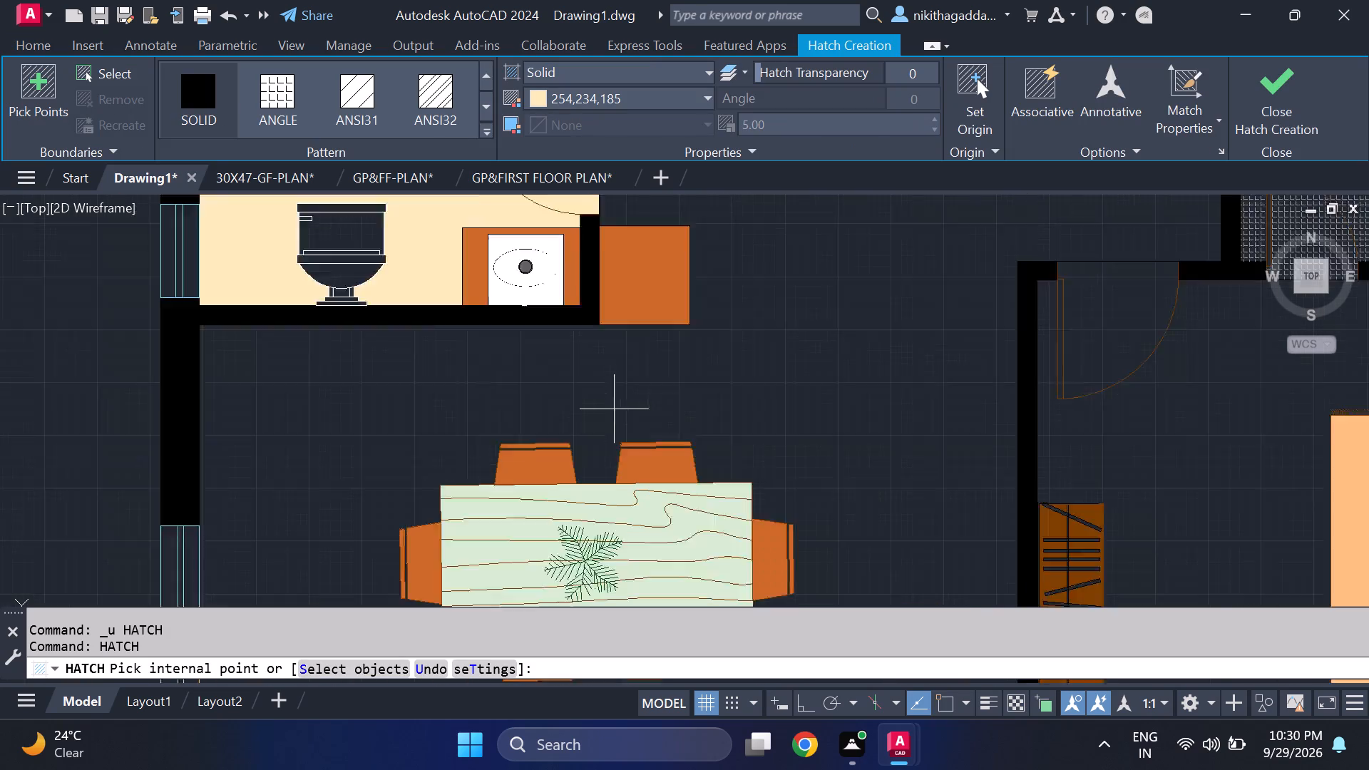
scroll(615, 410, down, 1)
middle_drag(702, 352, 774, 608)
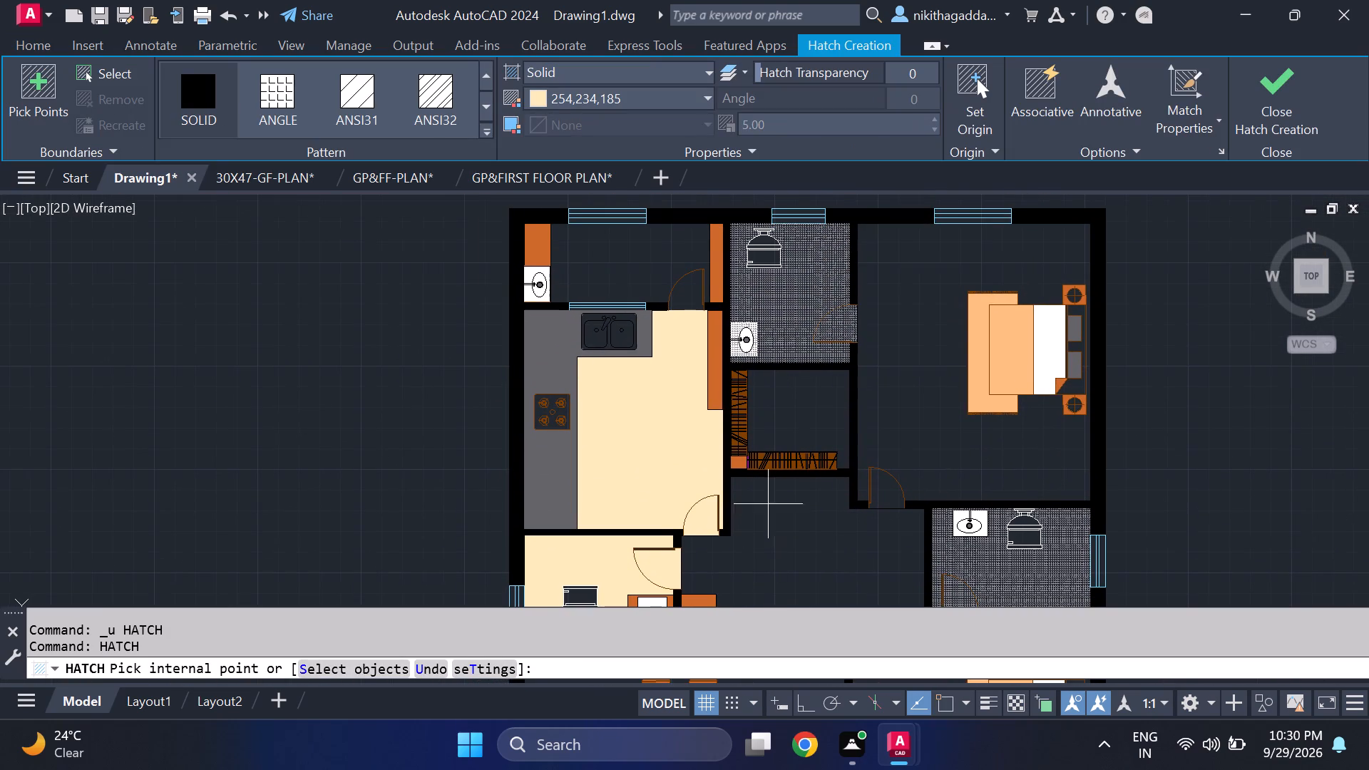
click(804, 432)
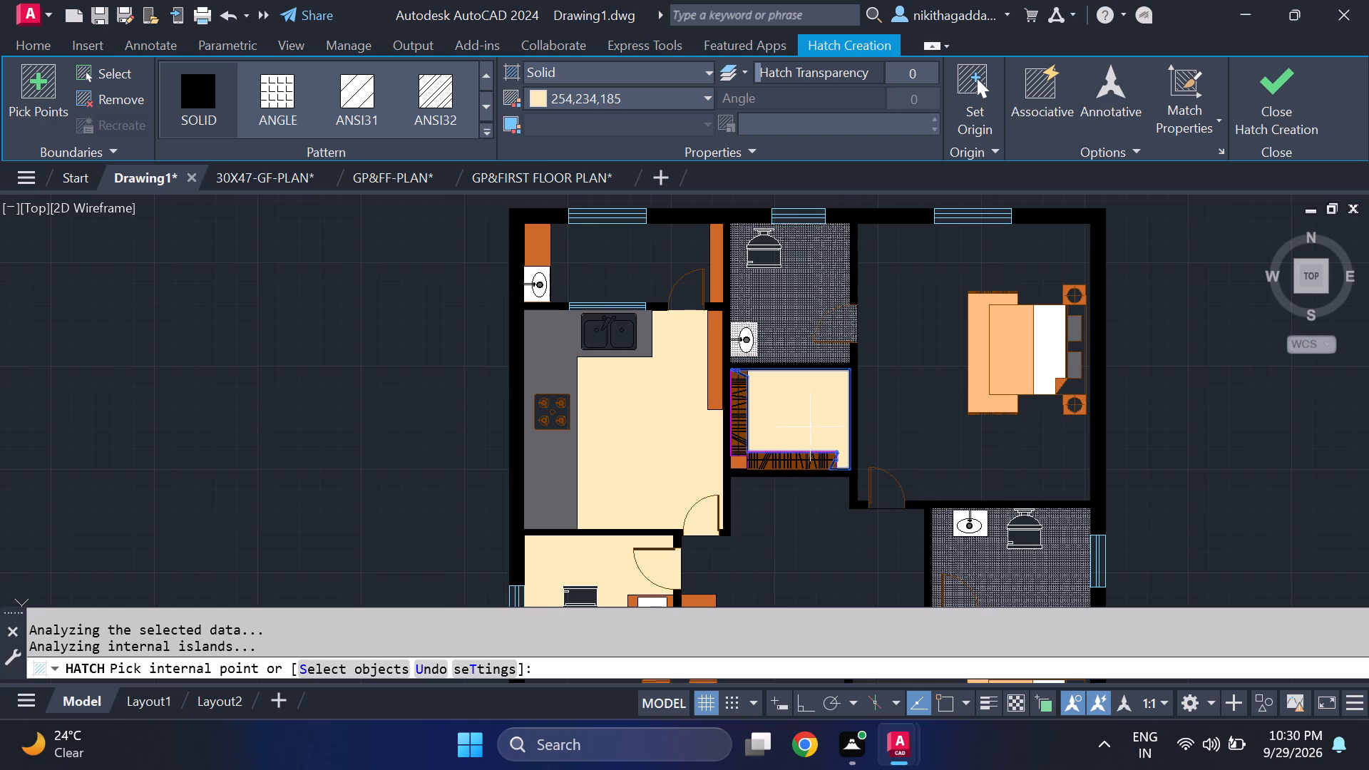
click(1256, 88)
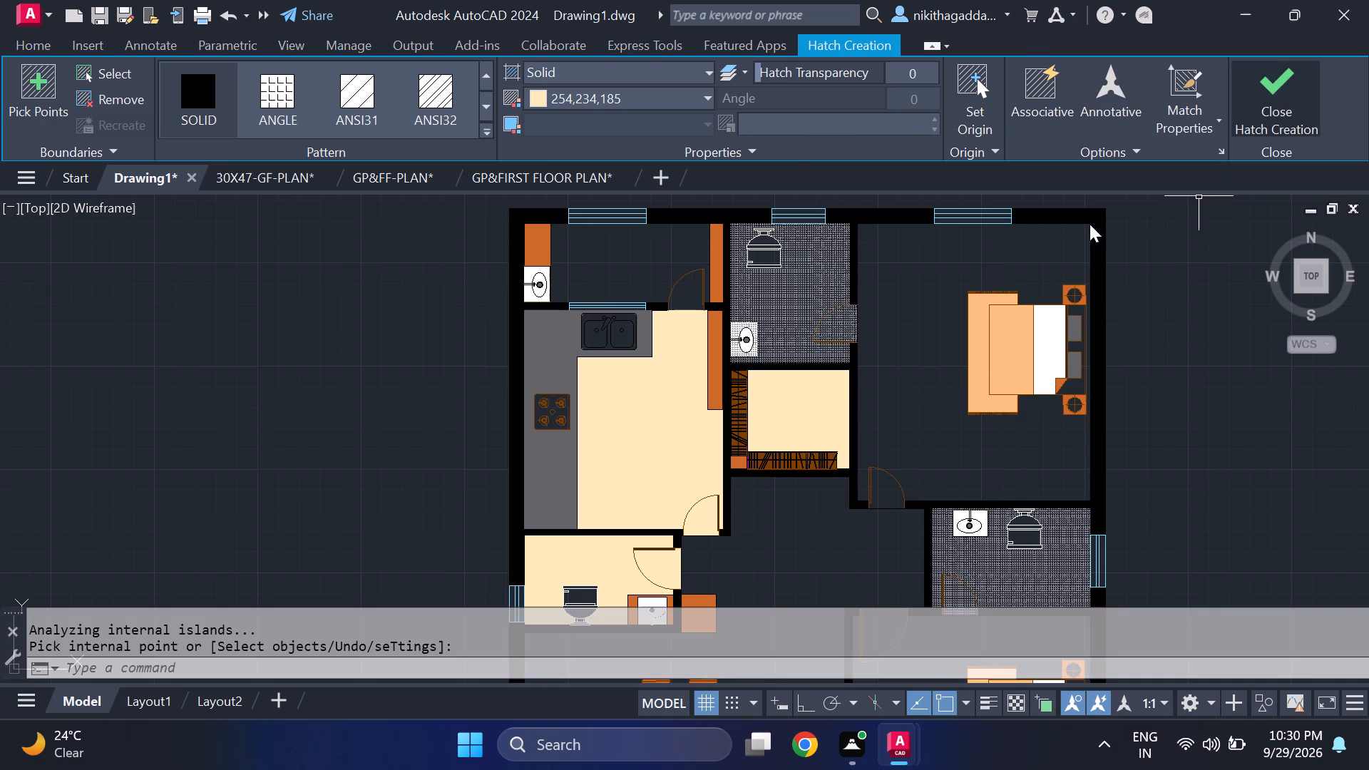
Fill the wash area floor above the kitchen with its own solid hatch in colour 254,234,185.
scroll(895, 470, down, 2)
scroll(923, 449, up, 2)
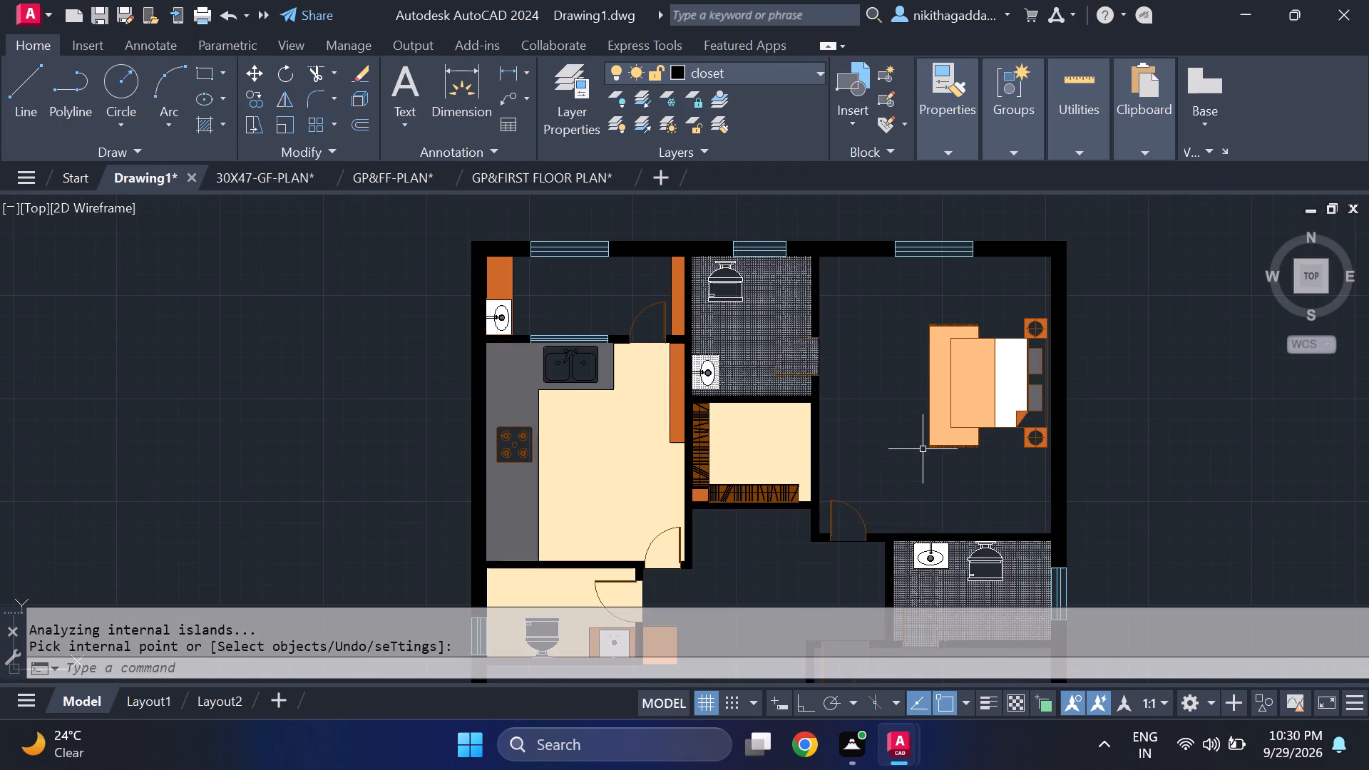
text(hatch)
key(Return)
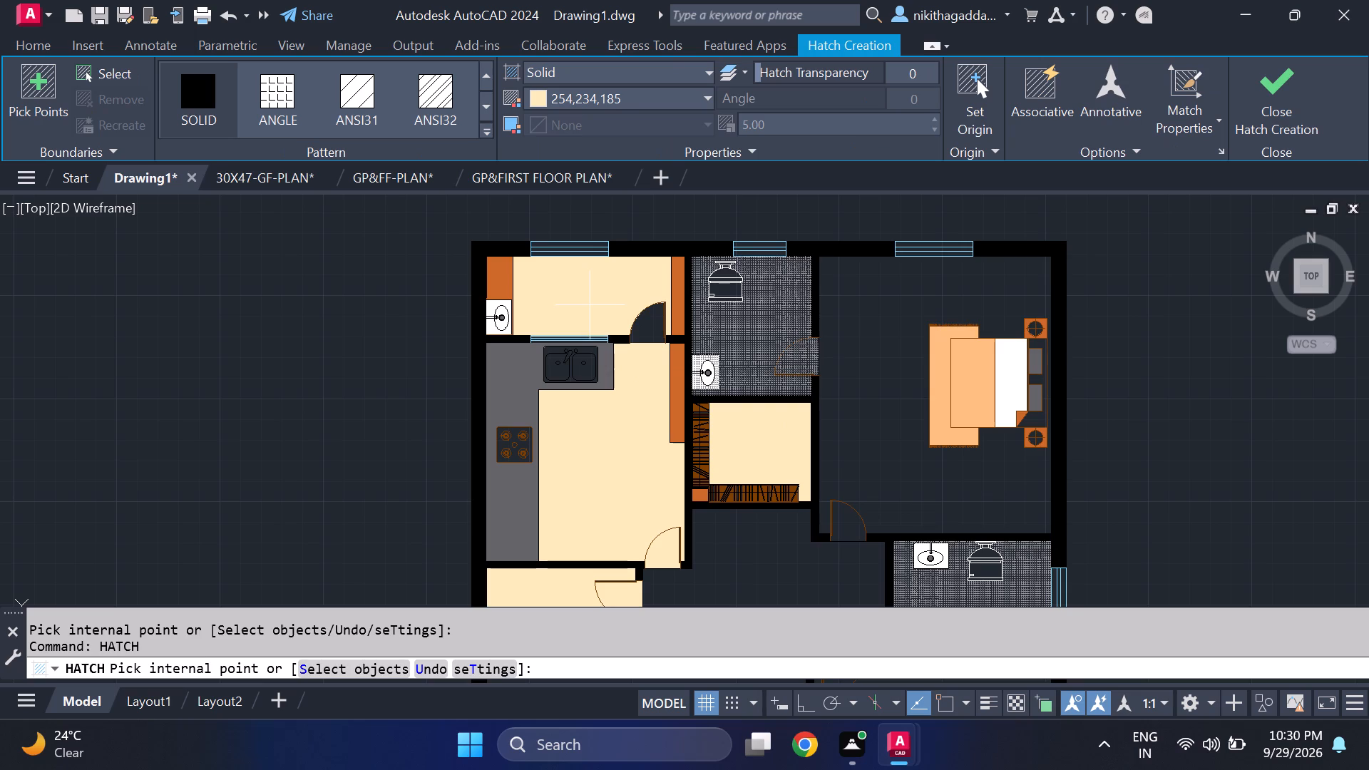
click(590, 305)
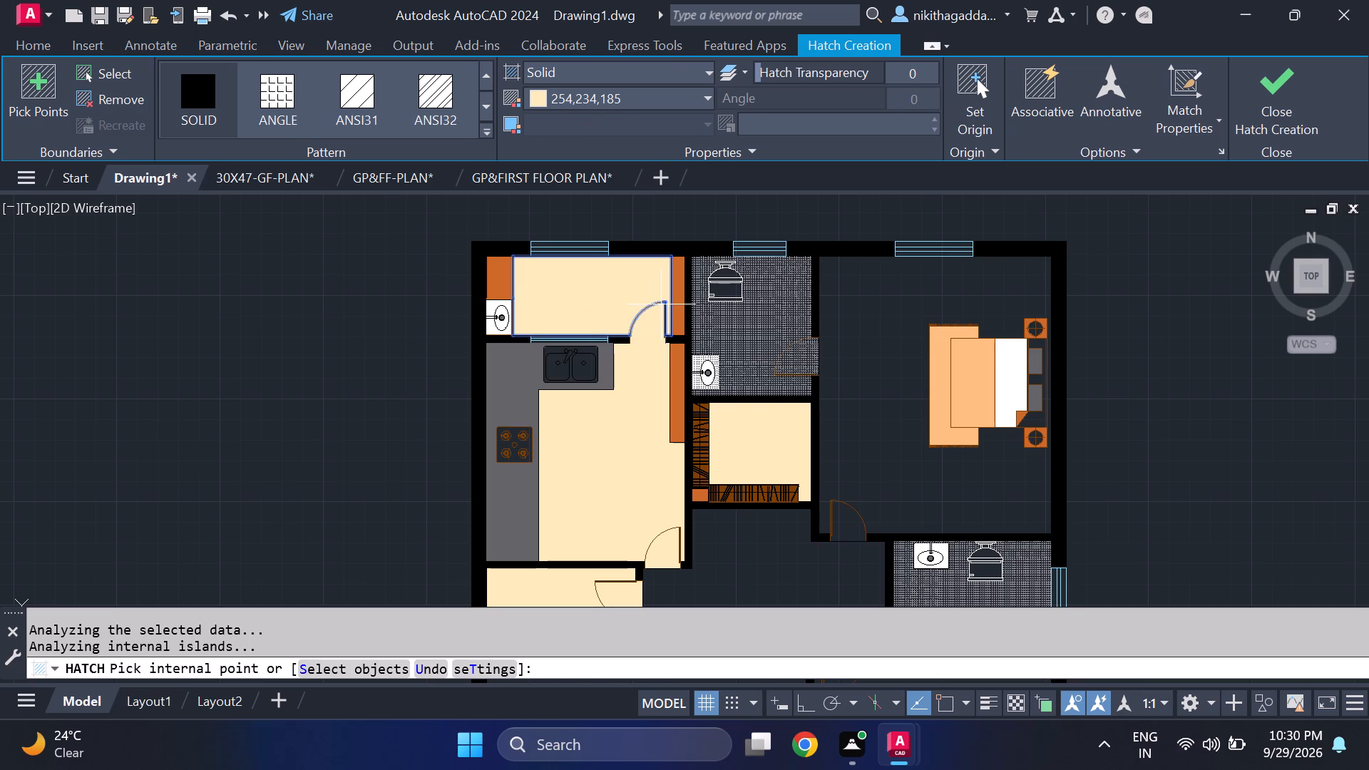
click(1274, 111)
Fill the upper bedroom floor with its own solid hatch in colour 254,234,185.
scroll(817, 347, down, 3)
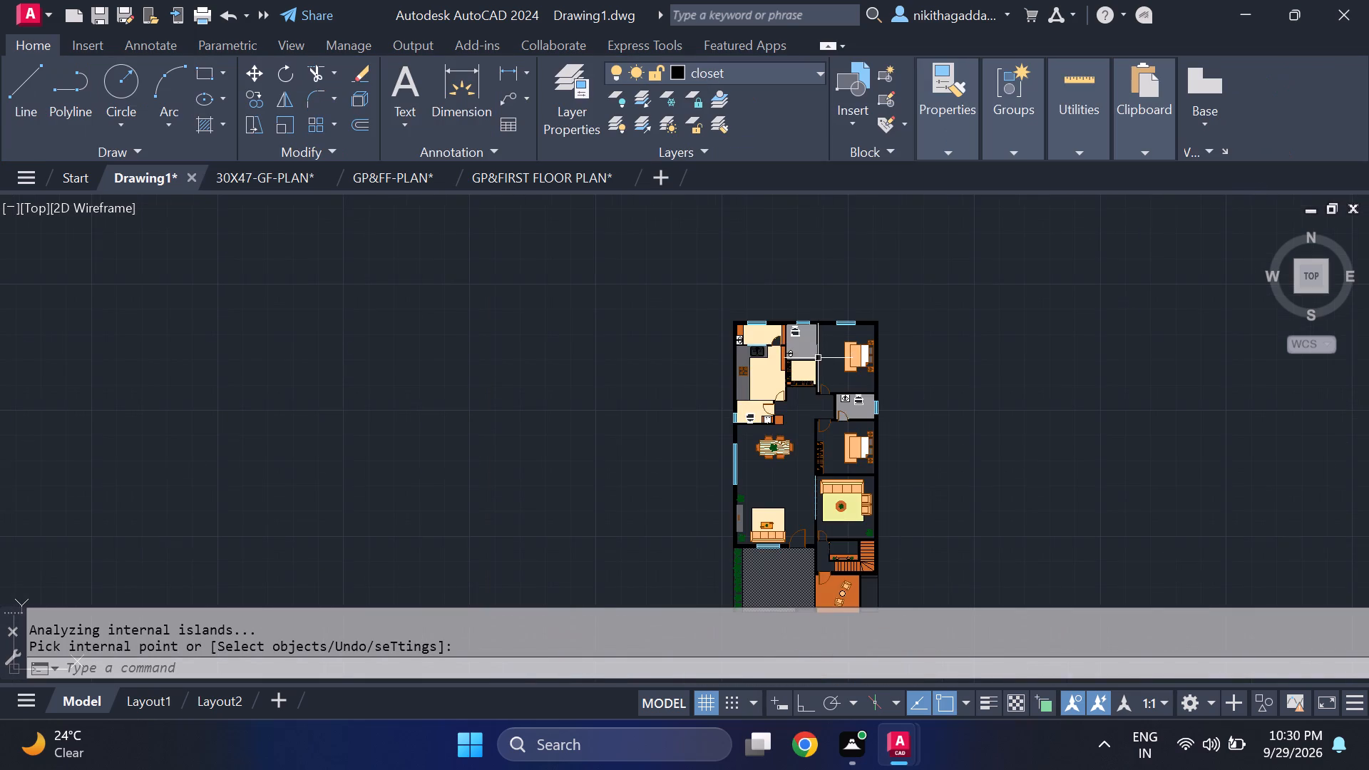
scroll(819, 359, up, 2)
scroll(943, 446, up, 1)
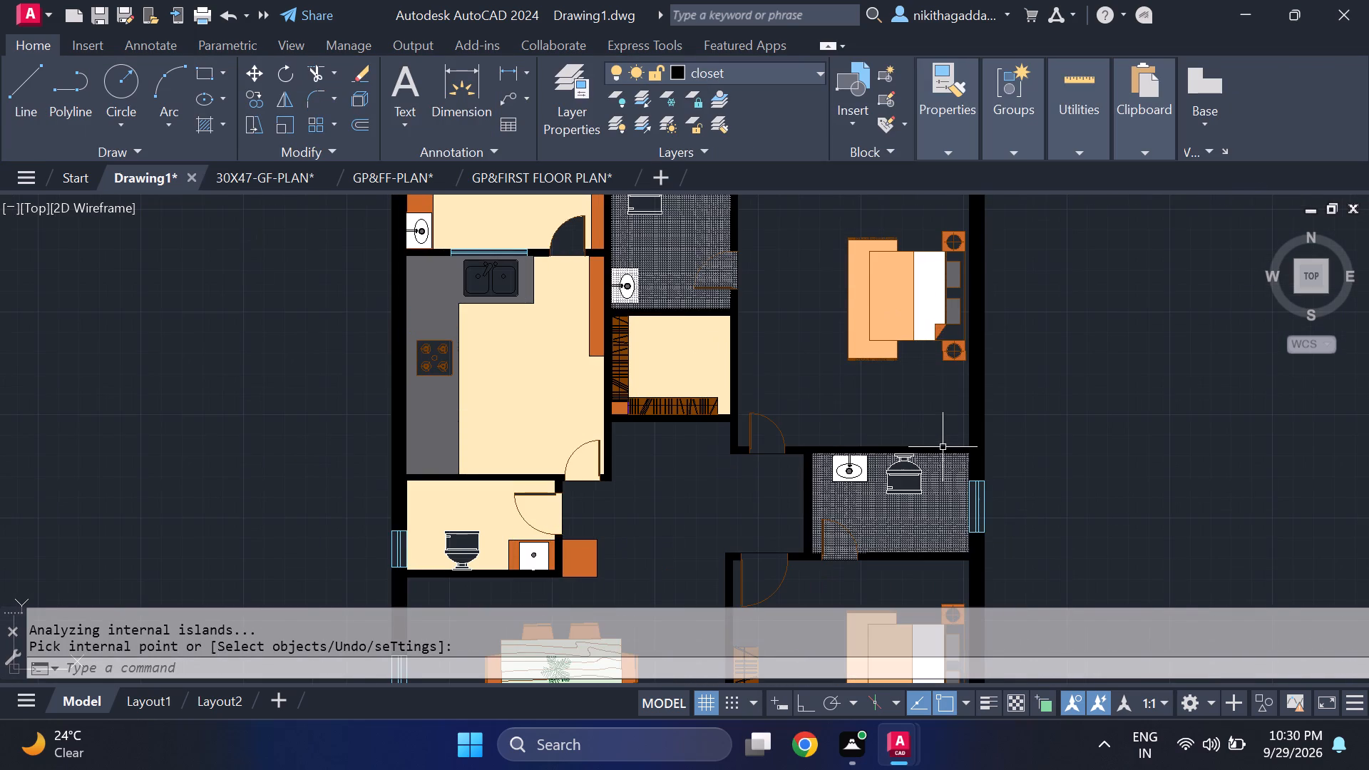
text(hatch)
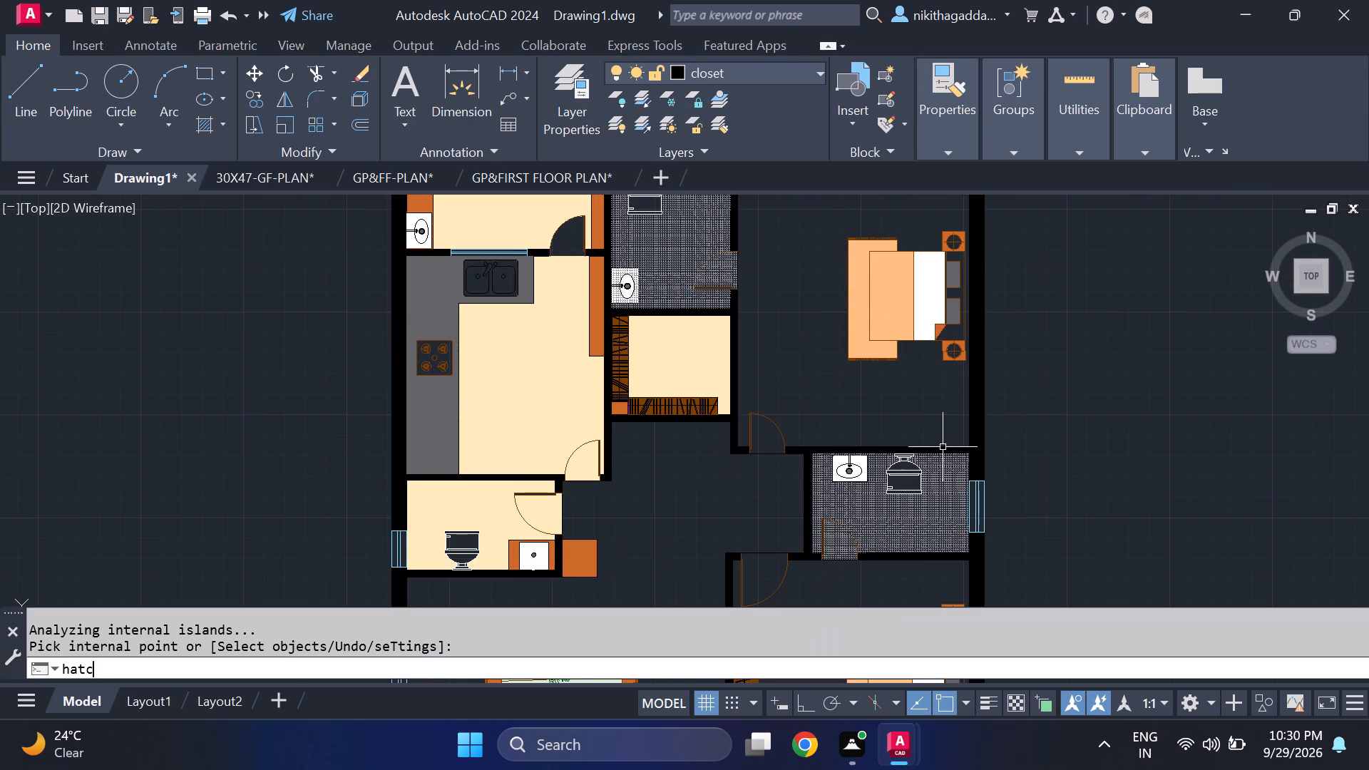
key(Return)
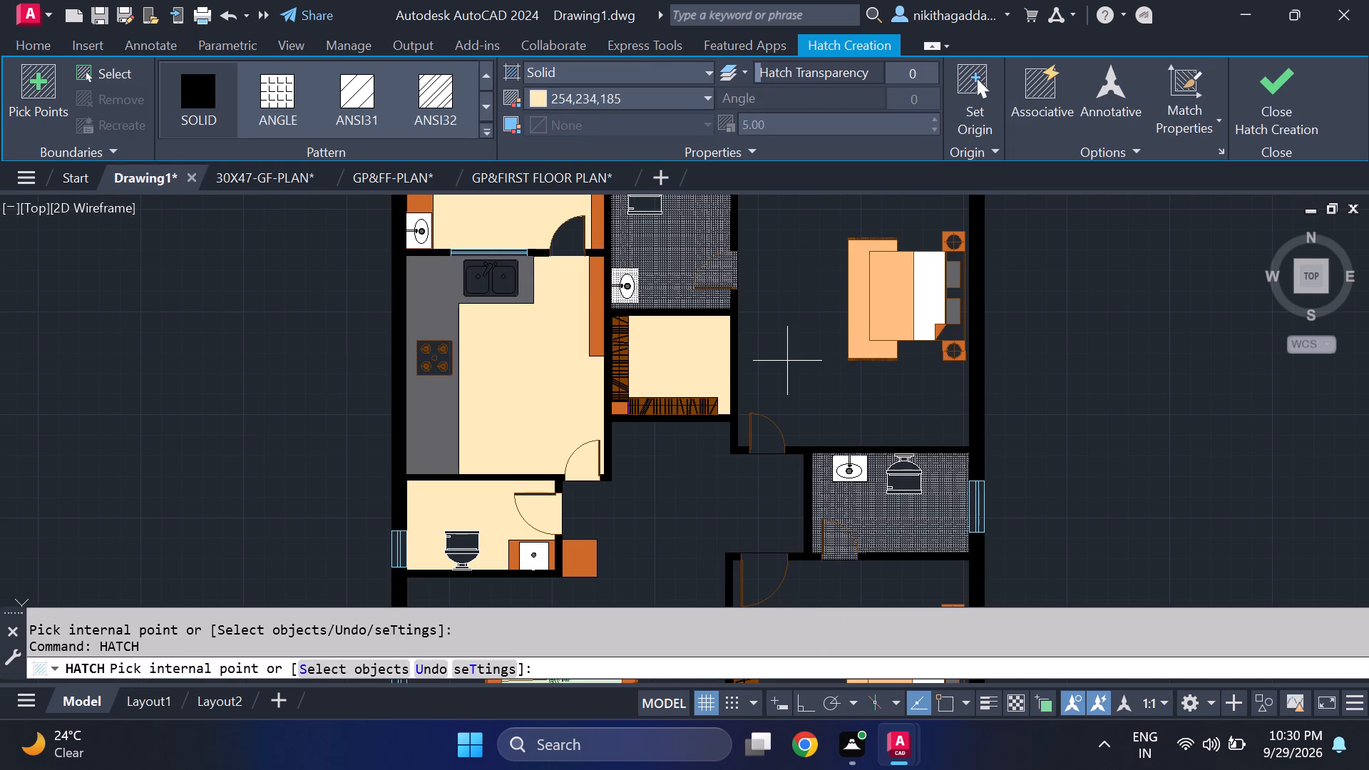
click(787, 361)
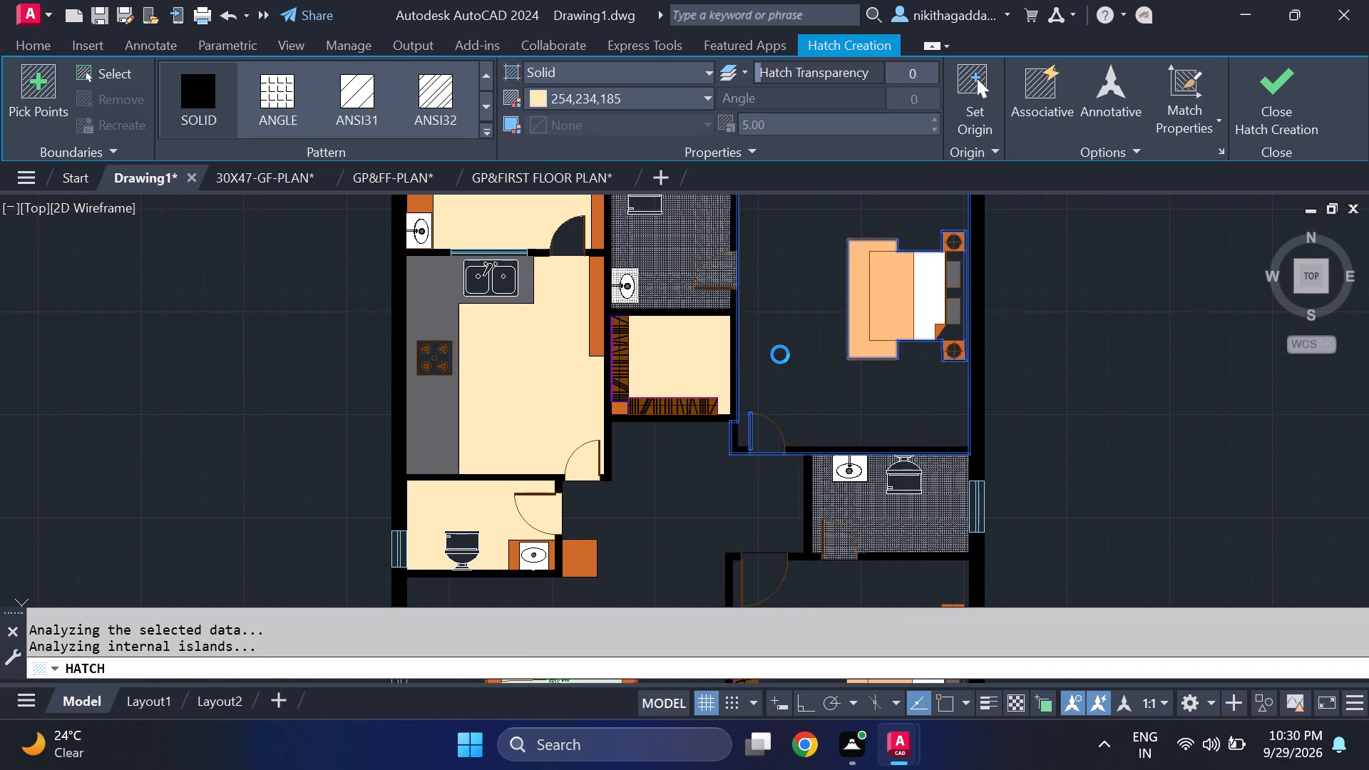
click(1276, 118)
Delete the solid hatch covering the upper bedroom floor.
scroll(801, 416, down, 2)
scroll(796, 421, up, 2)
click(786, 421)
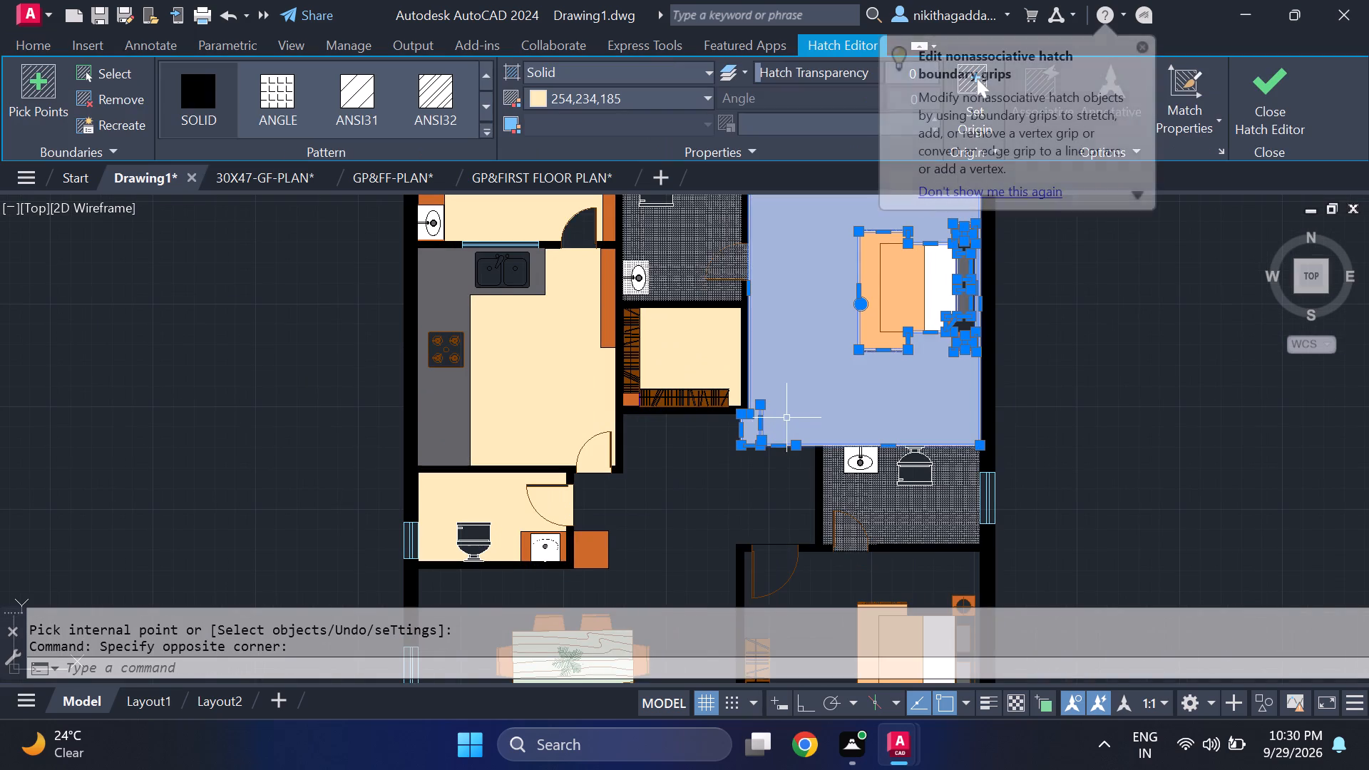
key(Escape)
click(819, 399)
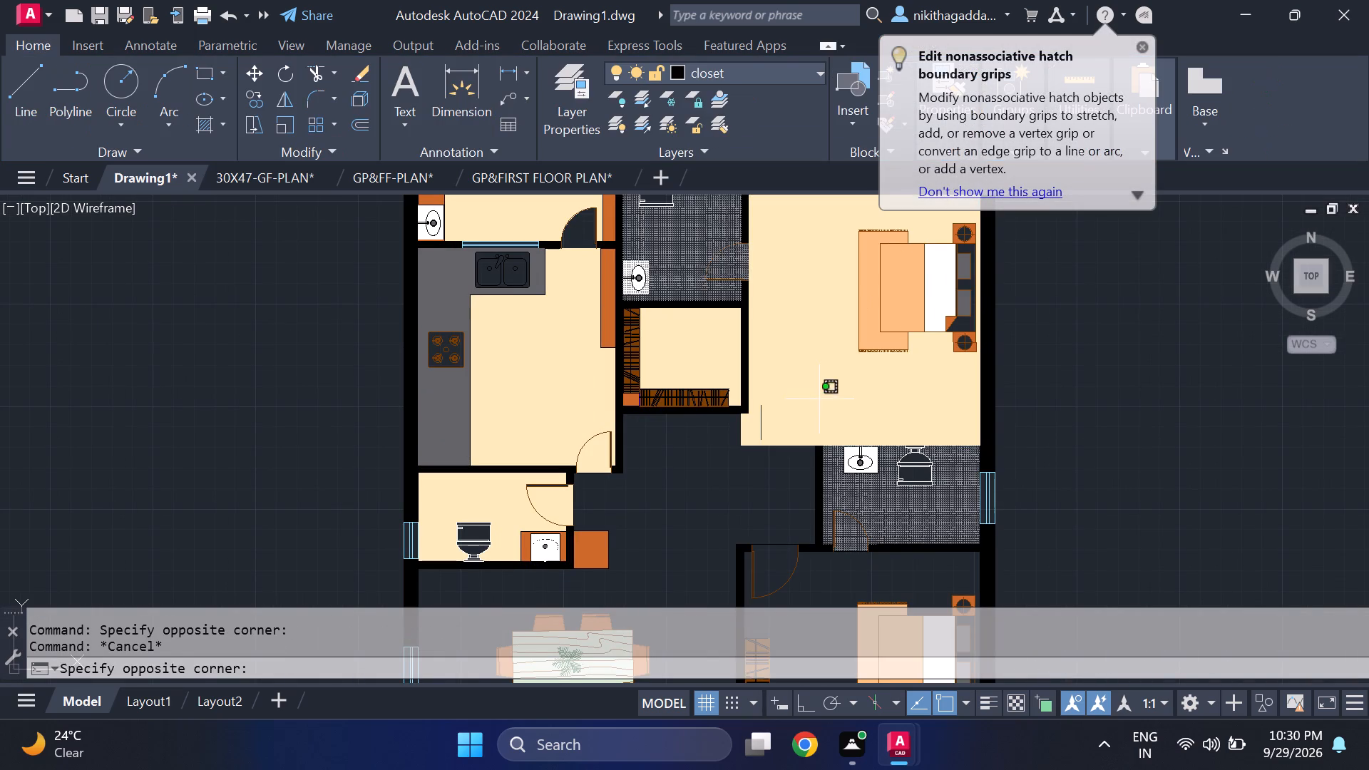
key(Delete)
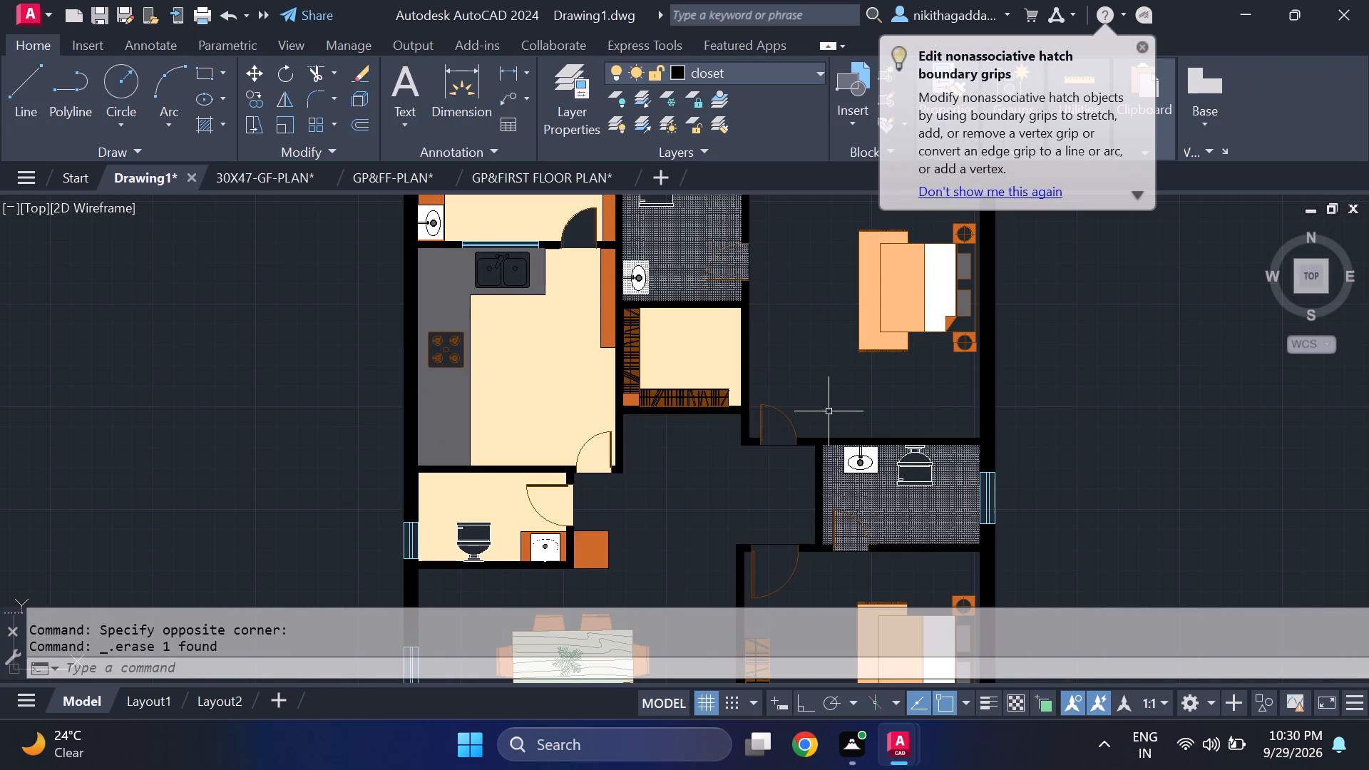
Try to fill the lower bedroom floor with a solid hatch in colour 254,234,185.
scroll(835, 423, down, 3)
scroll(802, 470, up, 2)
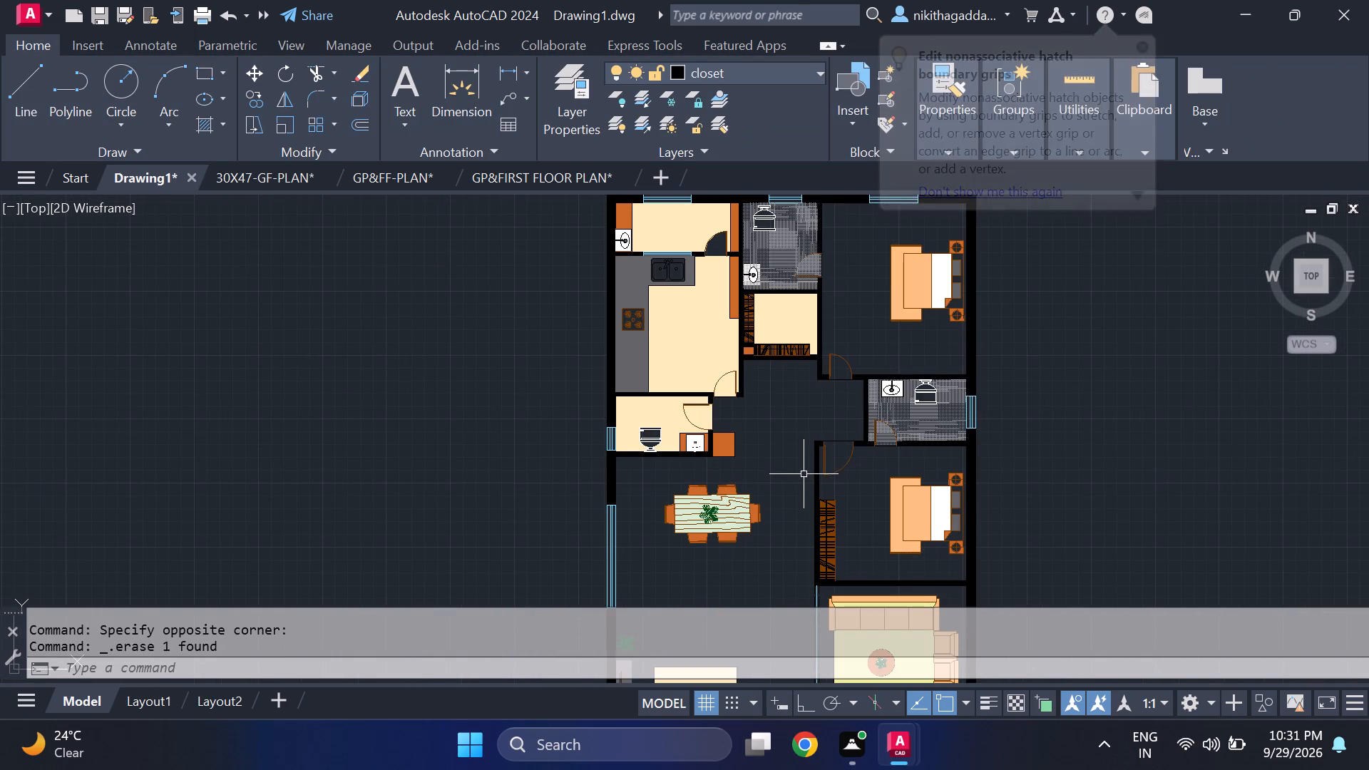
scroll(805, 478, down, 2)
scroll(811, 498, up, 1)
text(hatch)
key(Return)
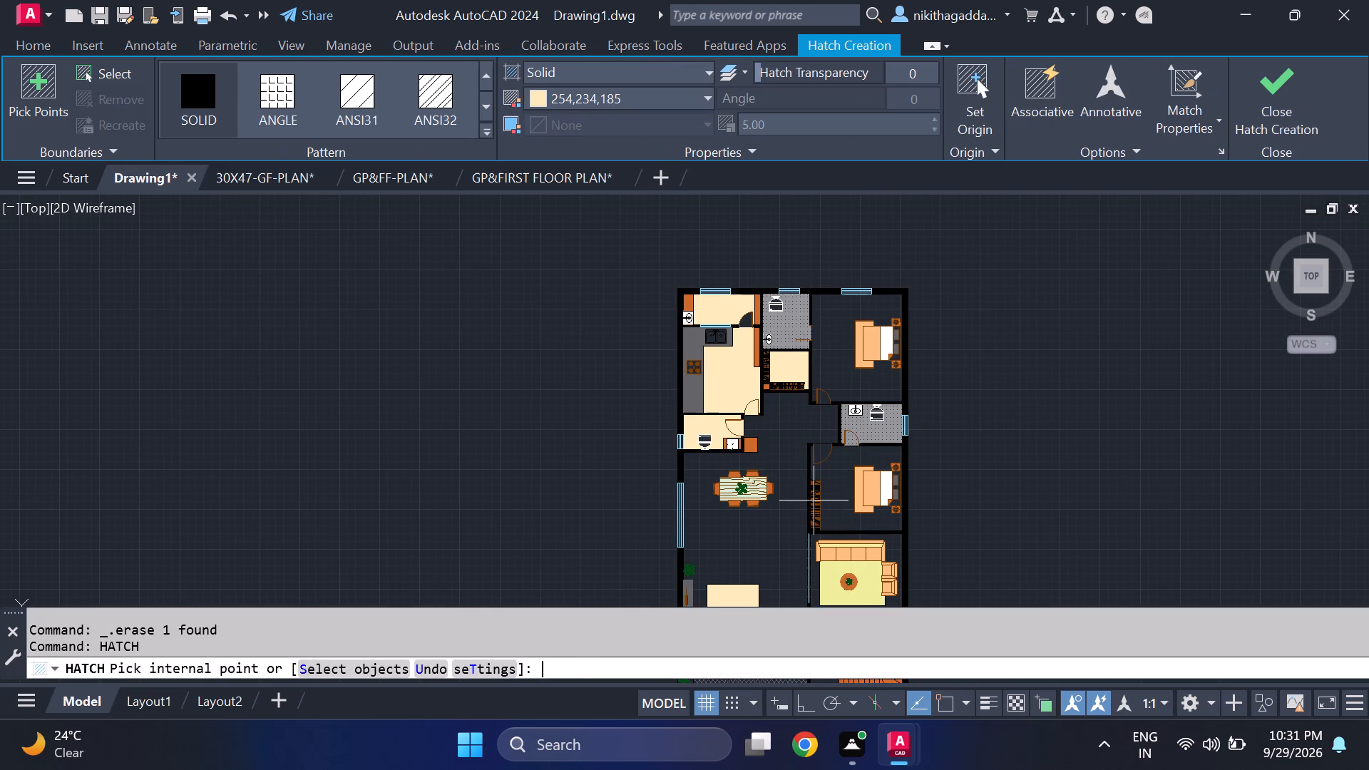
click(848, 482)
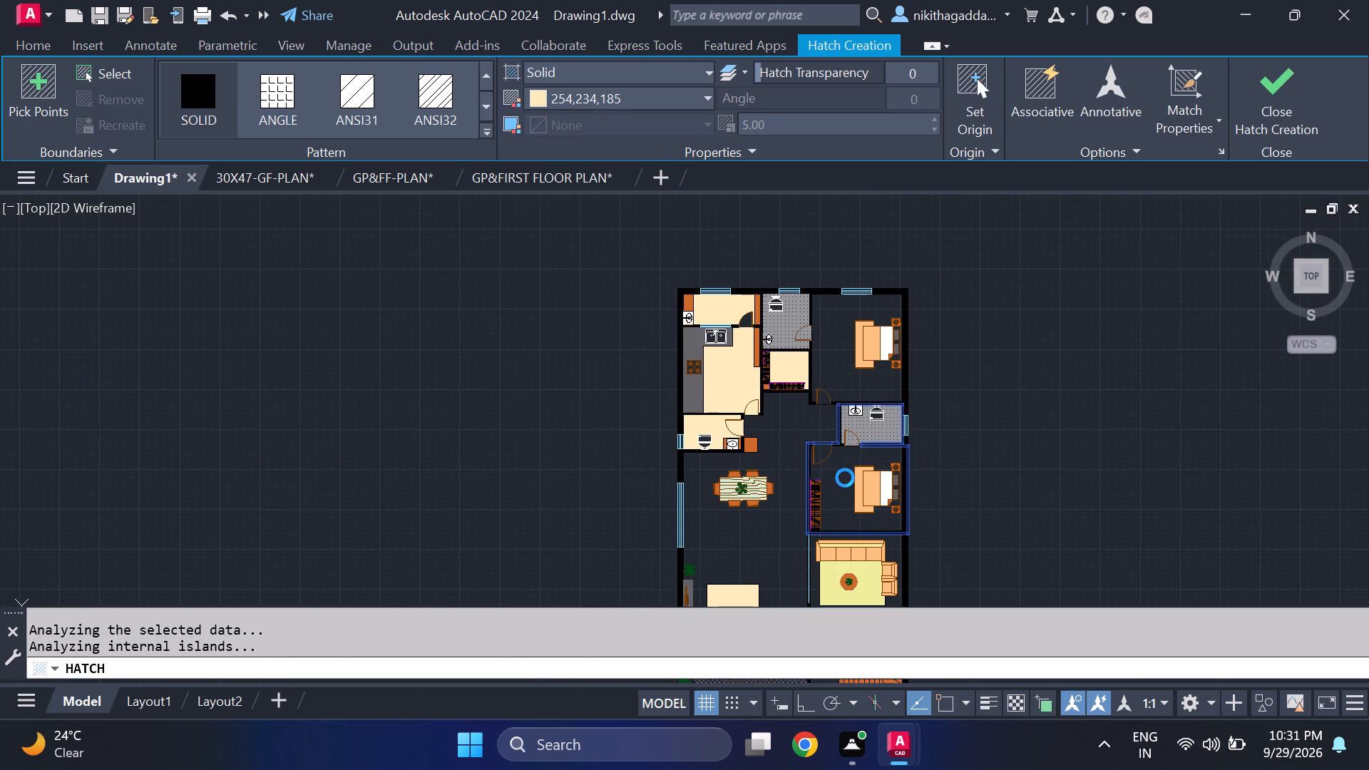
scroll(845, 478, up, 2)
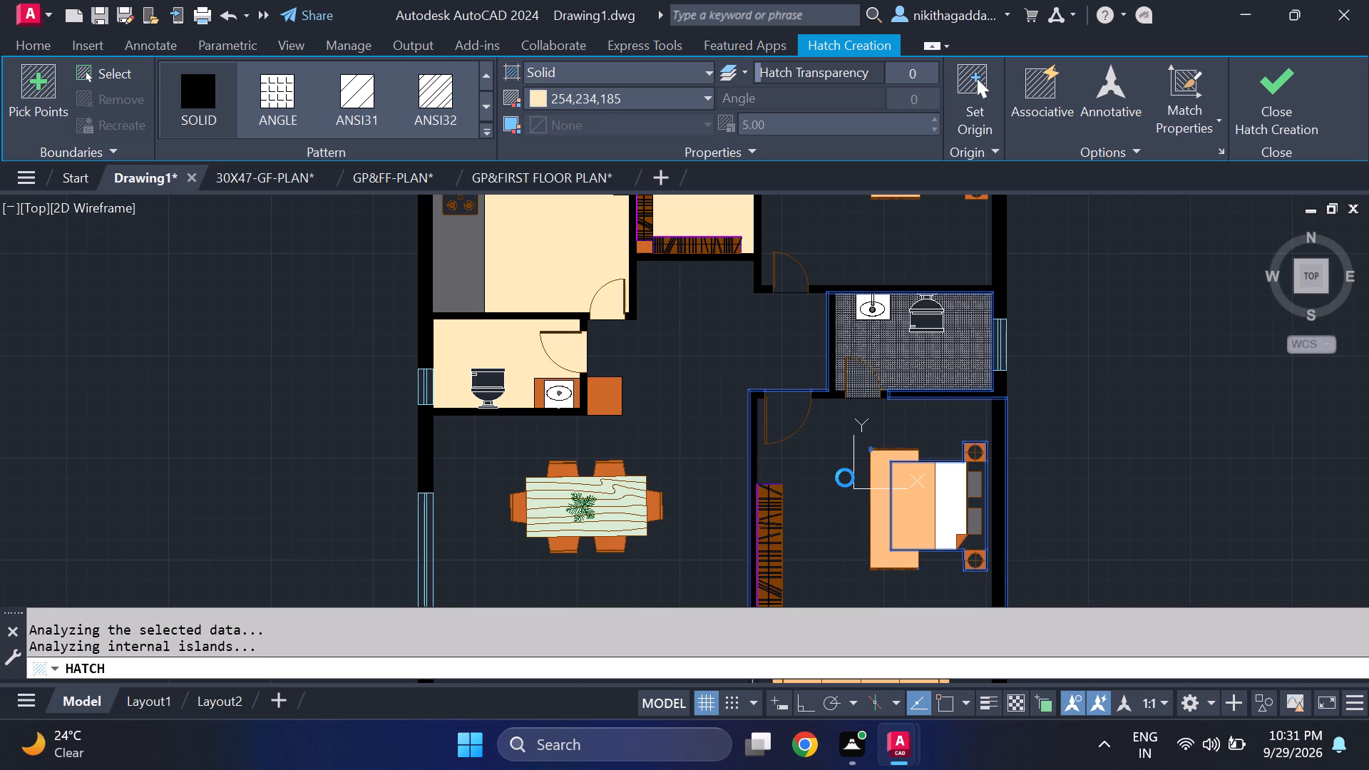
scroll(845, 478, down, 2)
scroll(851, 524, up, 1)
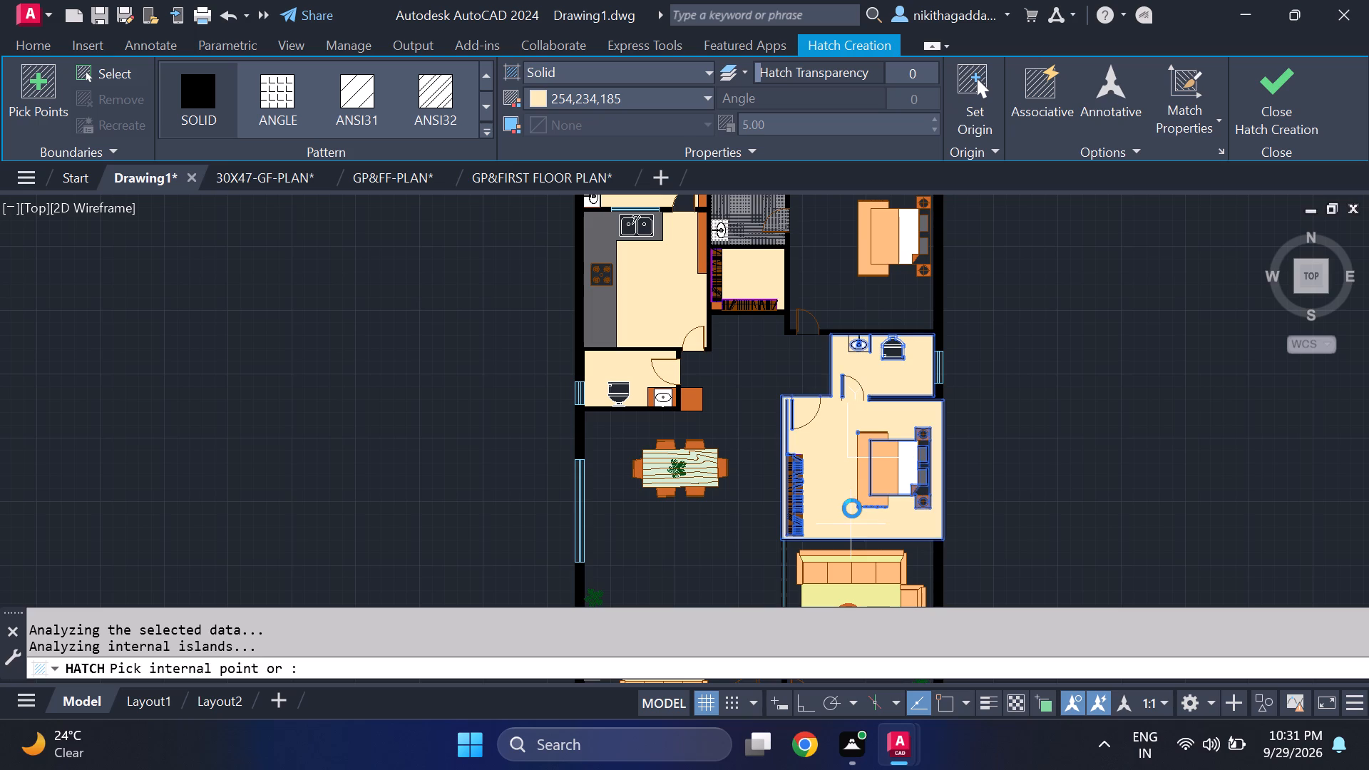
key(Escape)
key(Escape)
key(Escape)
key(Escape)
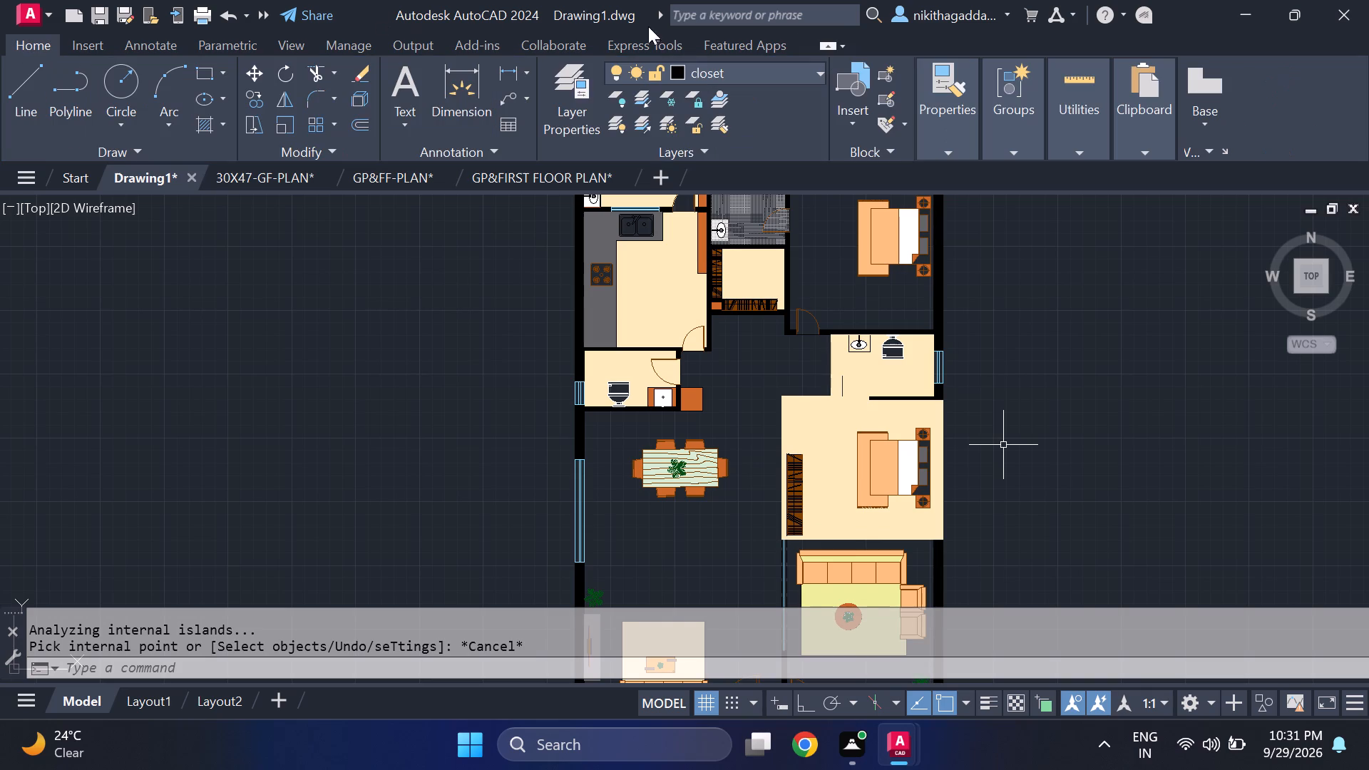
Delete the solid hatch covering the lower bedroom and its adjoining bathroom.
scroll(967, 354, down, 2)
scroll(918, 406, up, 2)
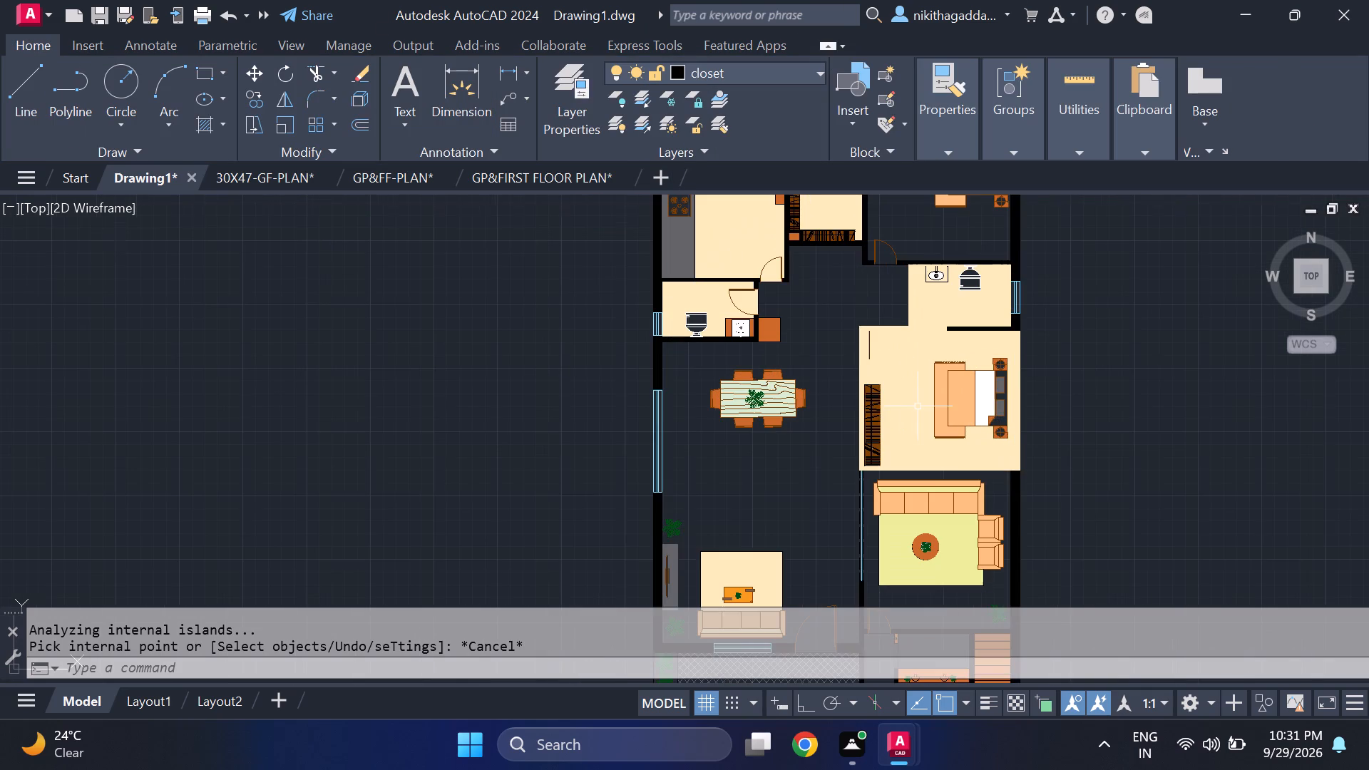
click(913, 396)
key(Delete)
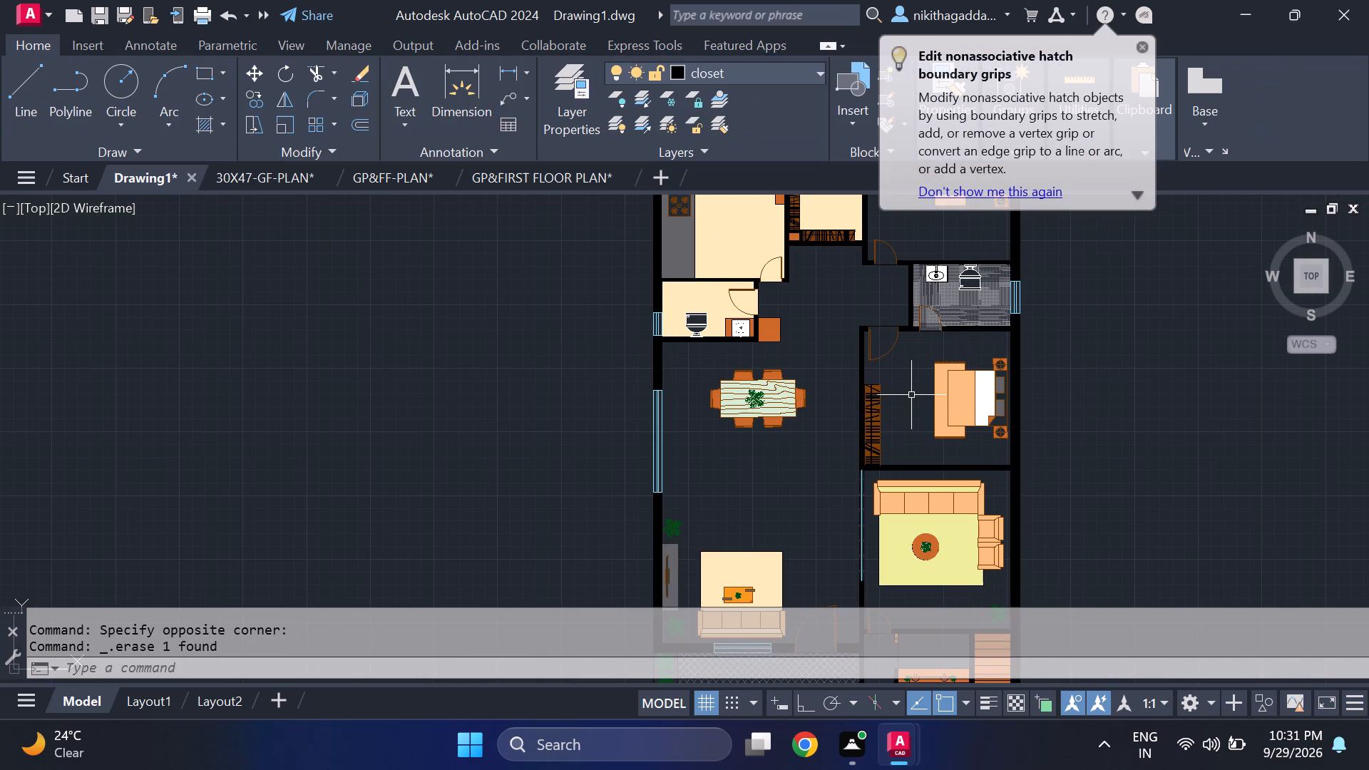
Examine the walls and door openings around the lower and upper bedrooms.
scroll(916, 333, up, 3)
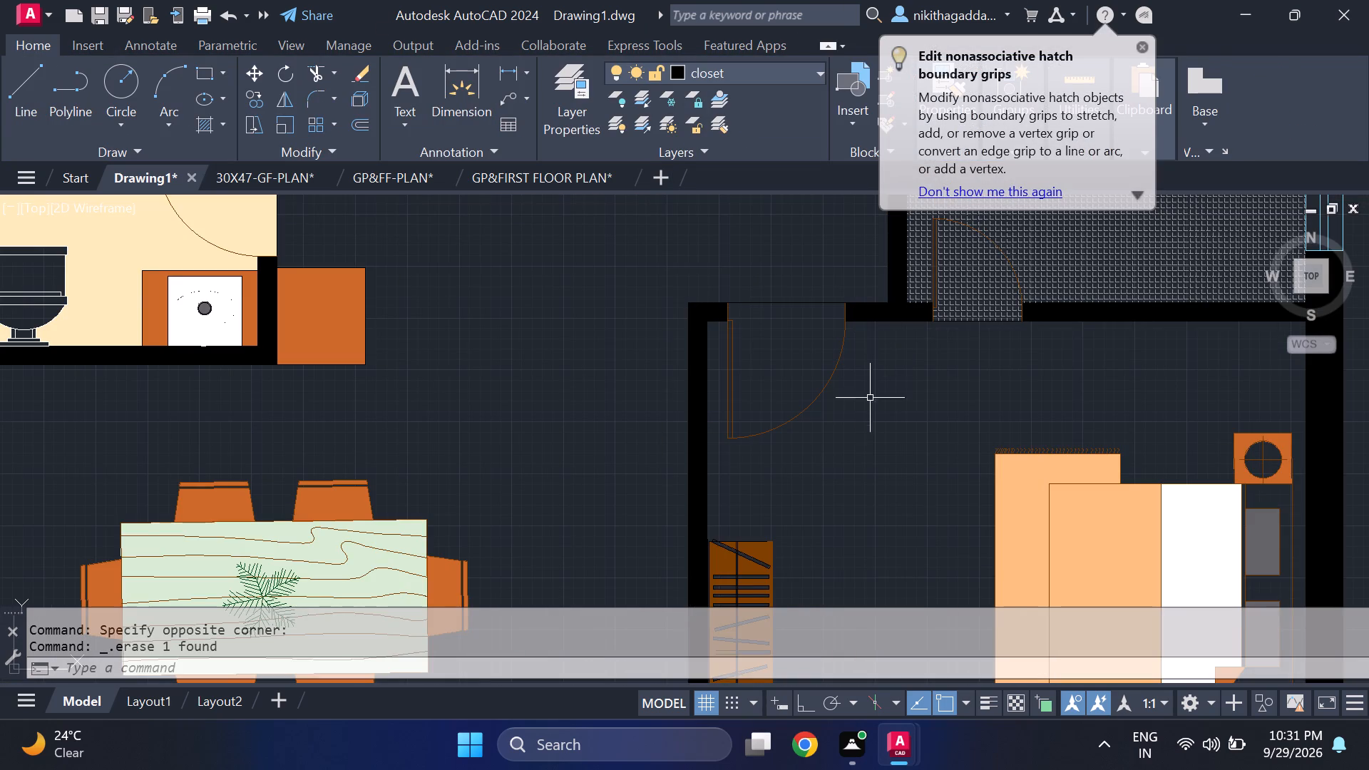
scroll(809, 415, up, 1)
scroll(809, 415, down, 6)
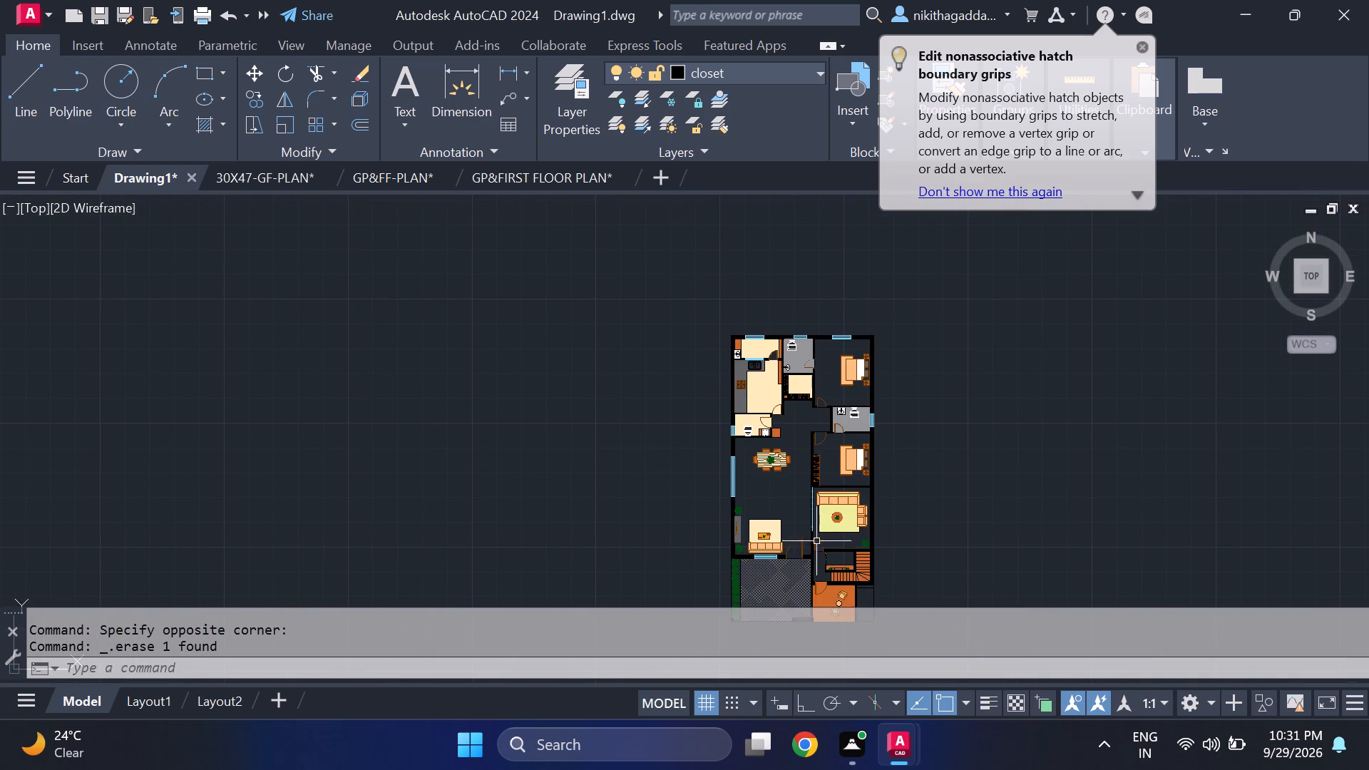
scroll(830, 376, up, 2)
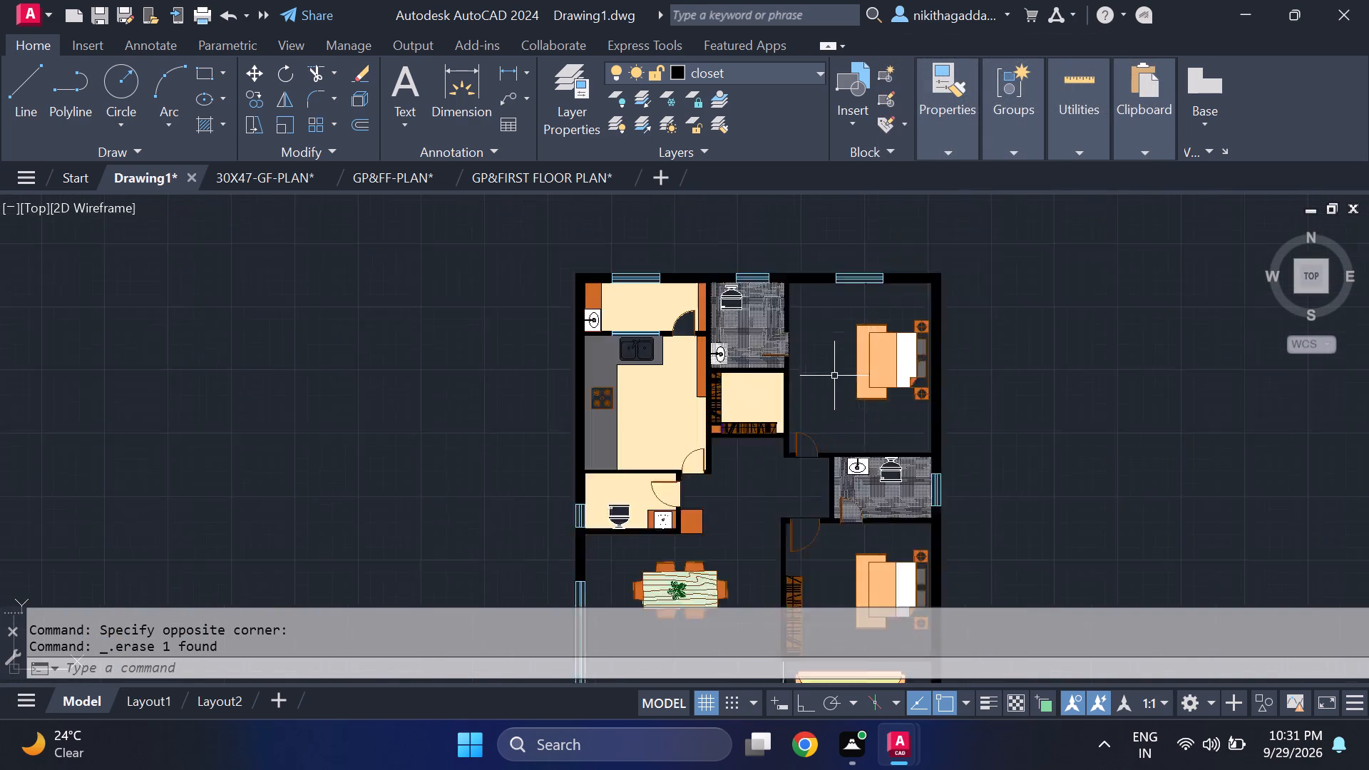
scroll(834, 376, up, 1)
scroll(862, 431, down, 1)
middle_drag(873, 520, 859, 441)
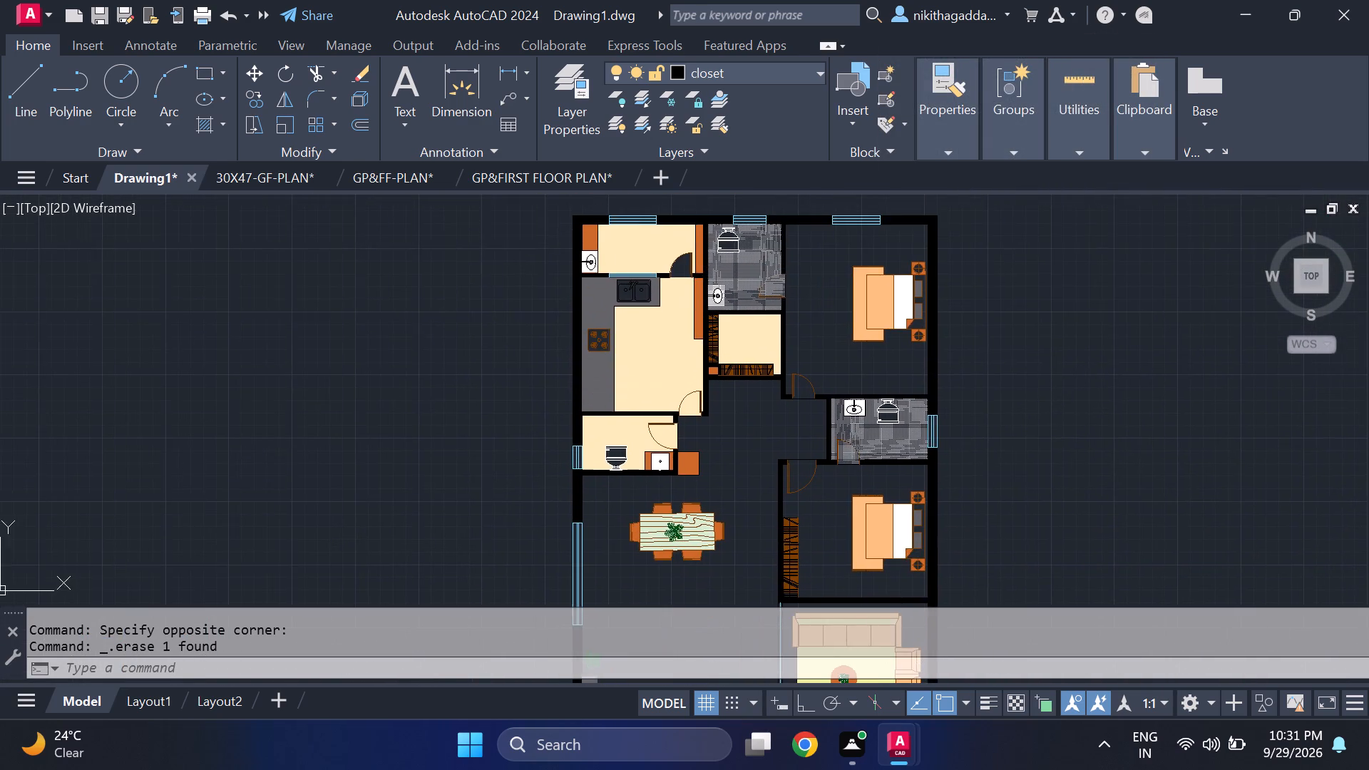
scroll(863, 438, down, 3)
scroll(851, 500, up, 3)
scroll(838, 498, down, 3)
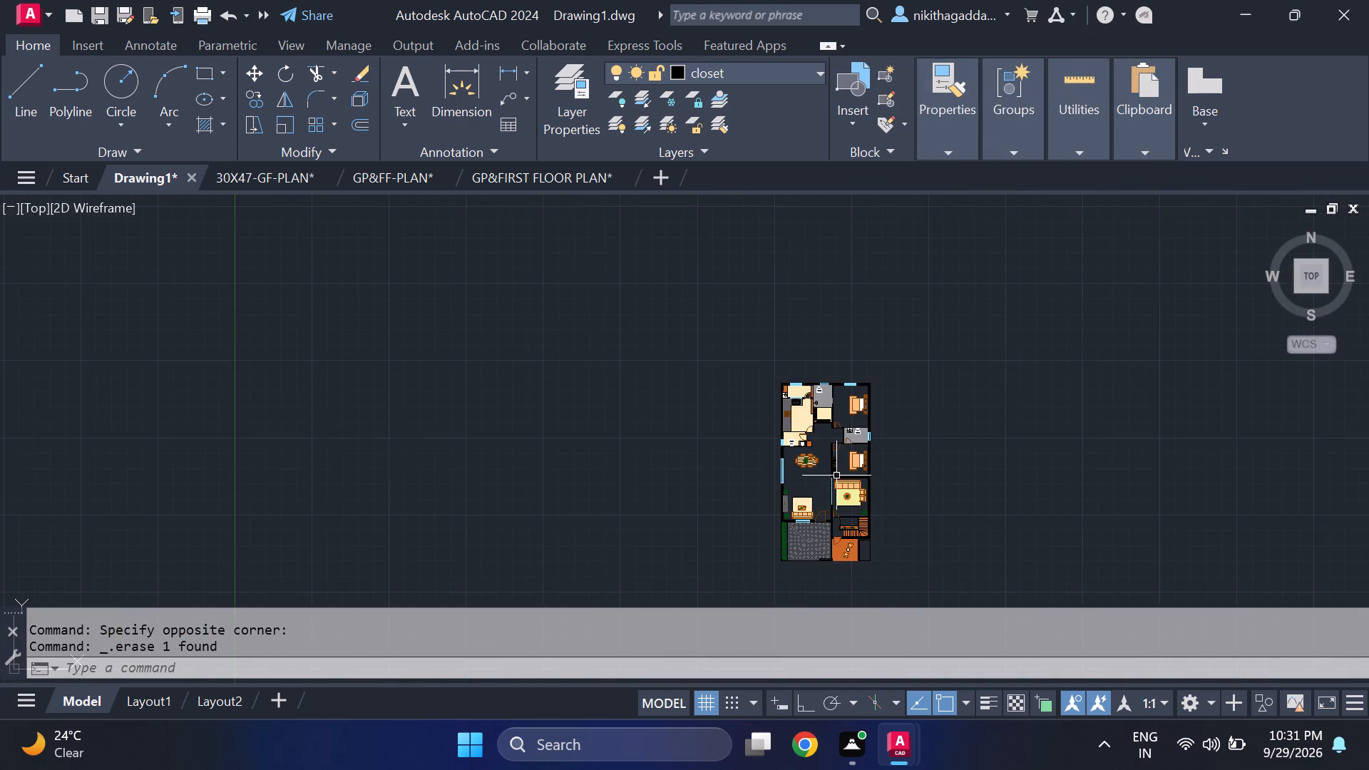
Fill the stair passage, the small room beside it and the narrow strip along the sit-out with one solid hatch in colour 254,234,185.
scroll(837, 483, up, 2)
middle_drag(838, 511, 840, 423)
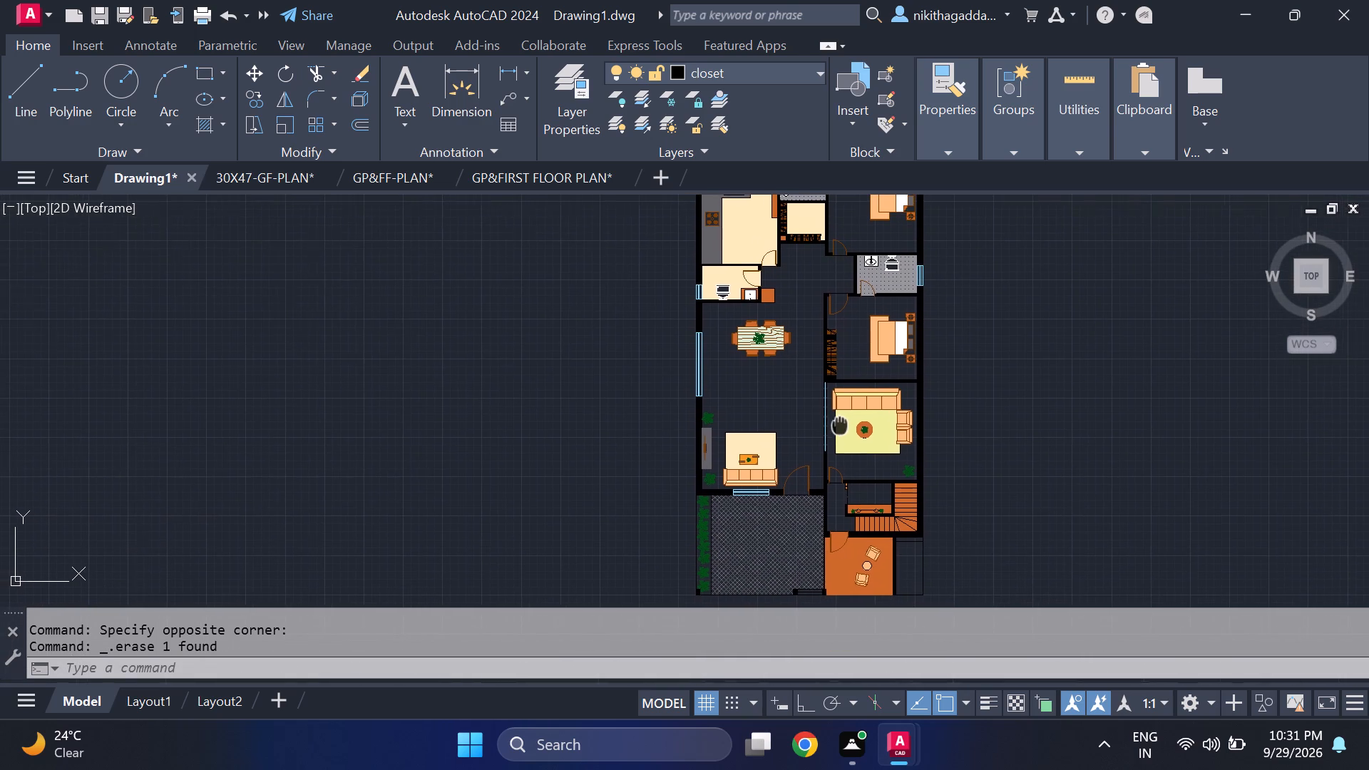
middle_drag(840, 423, 866, 461)
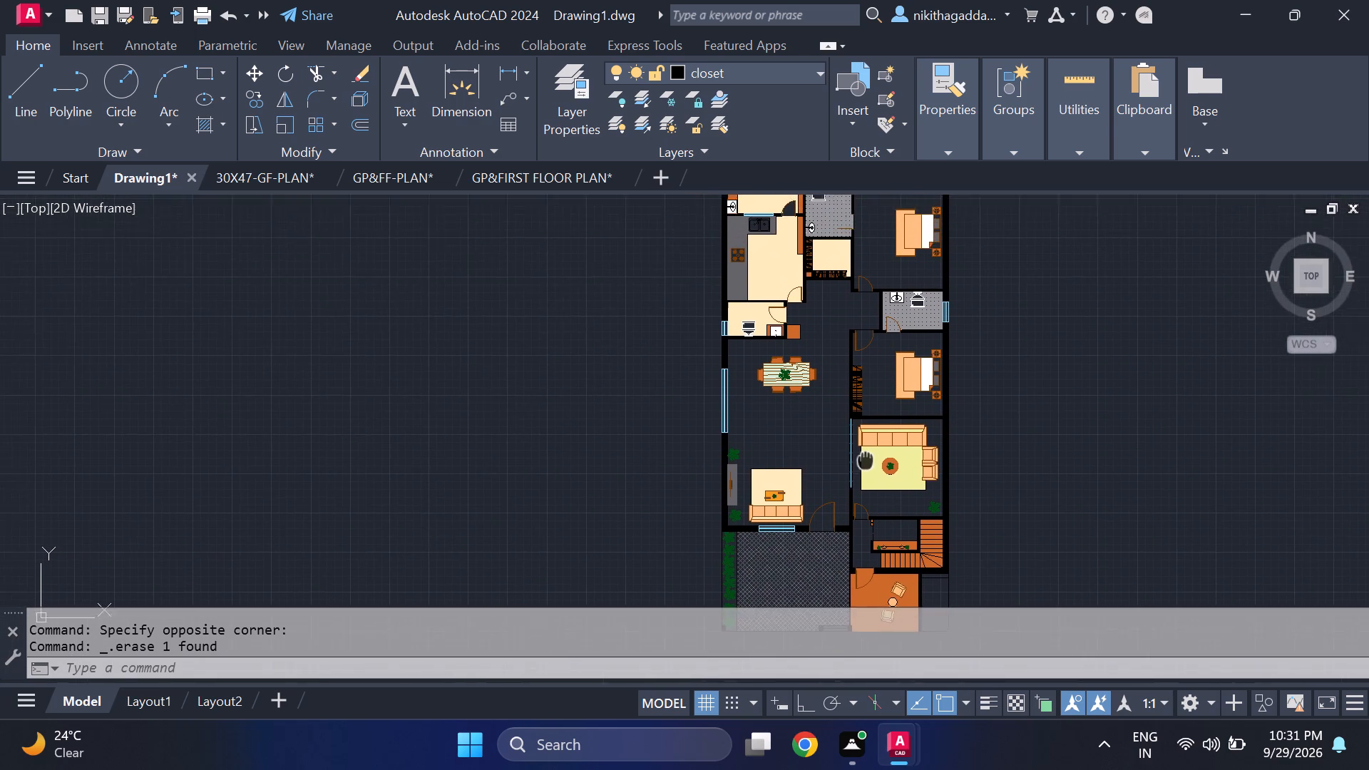
middle_drag(866, 461, 792, 349)
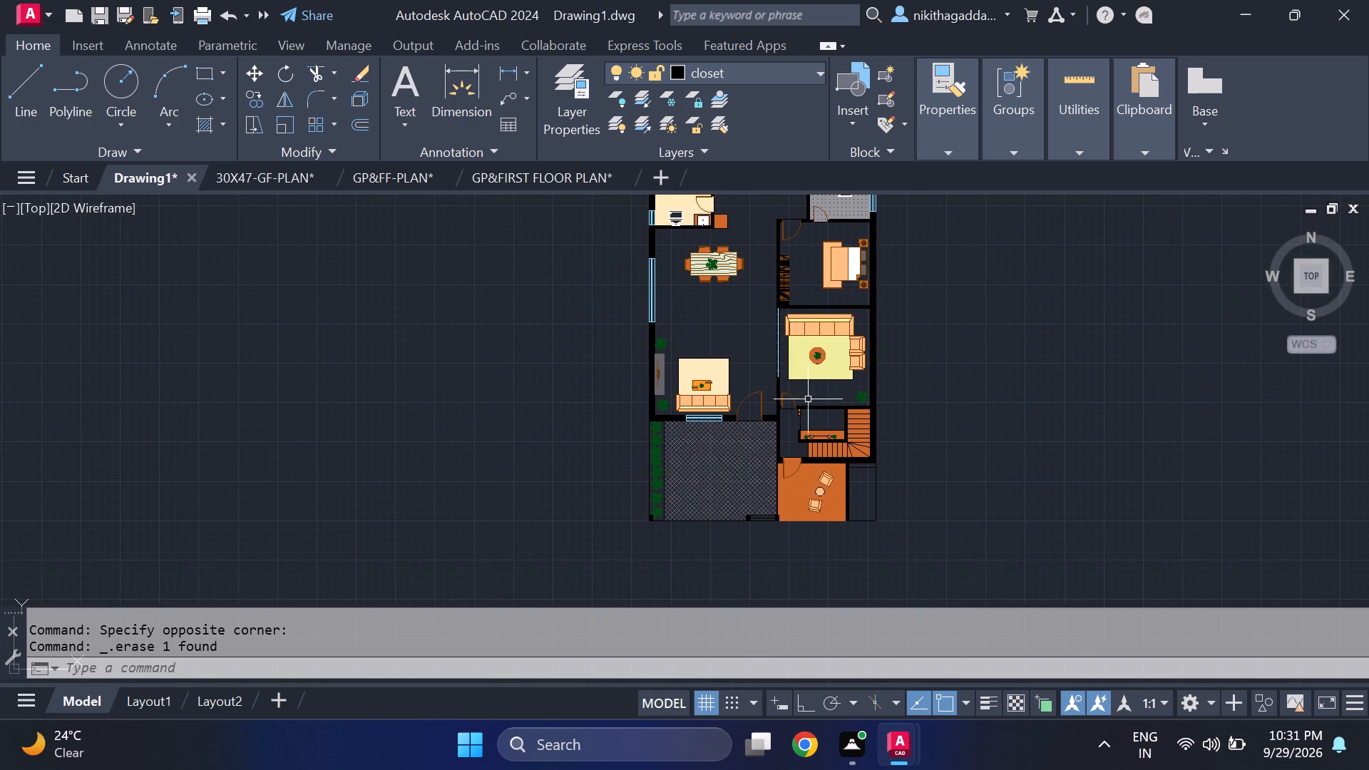
scroll(822, 429, up, 2)
text(hatch)
key(Return)
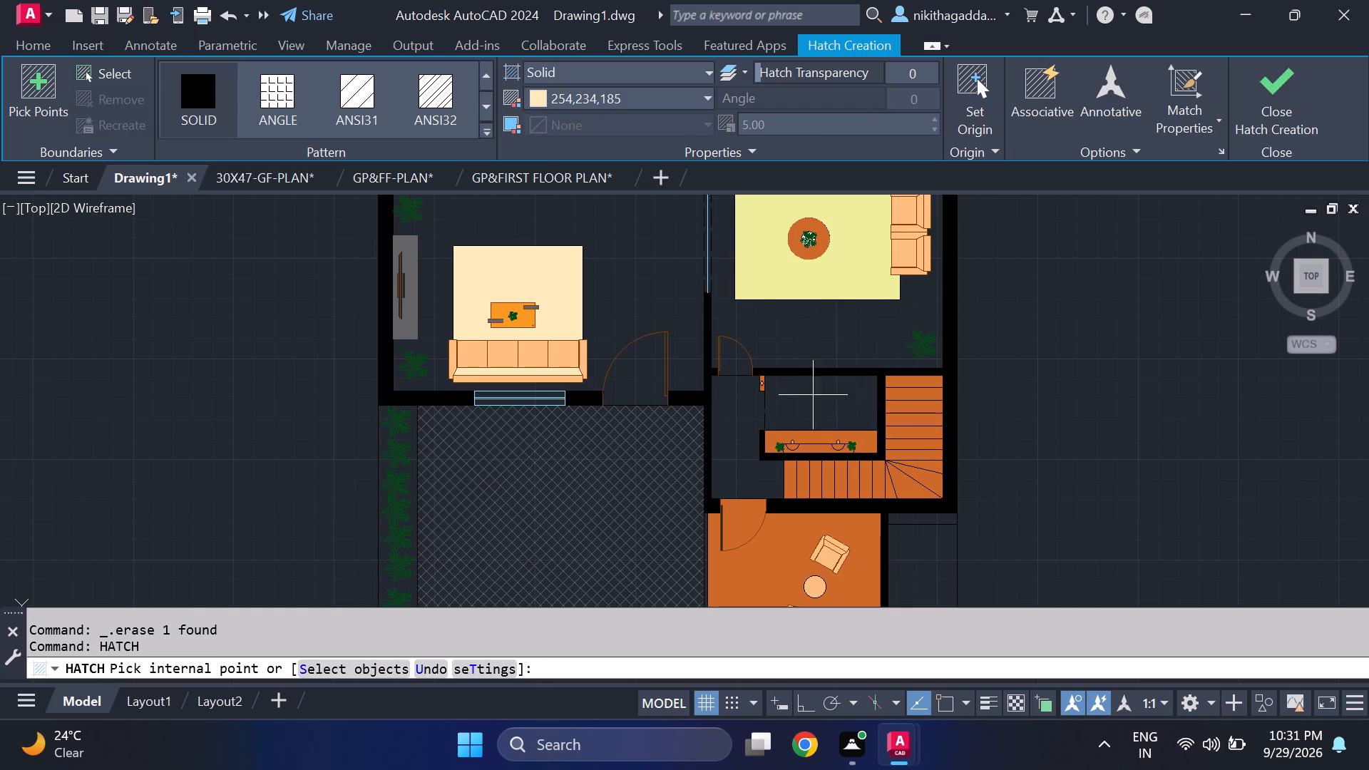
click(797, 400)
click(732, 421)
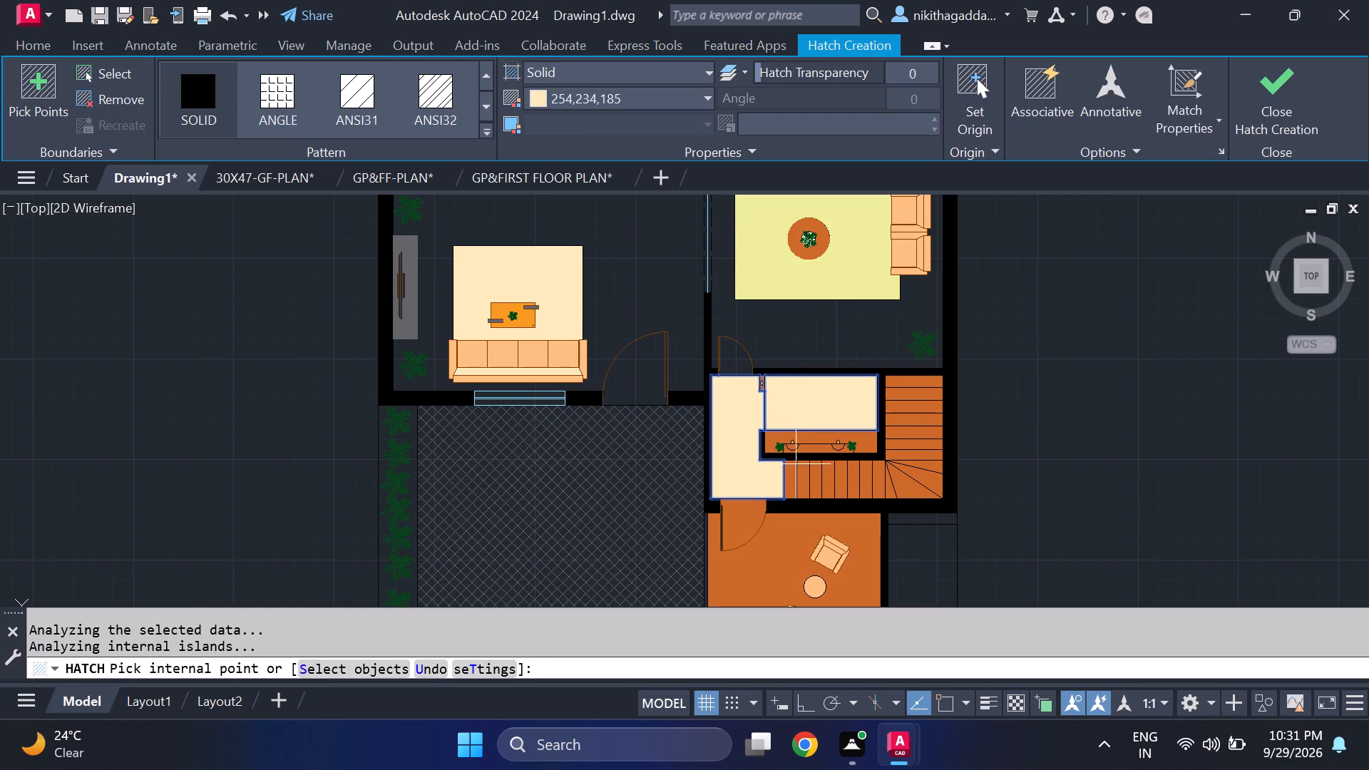
scroll(798, 467, down, 3)
scroll(776, 518, up, 4)
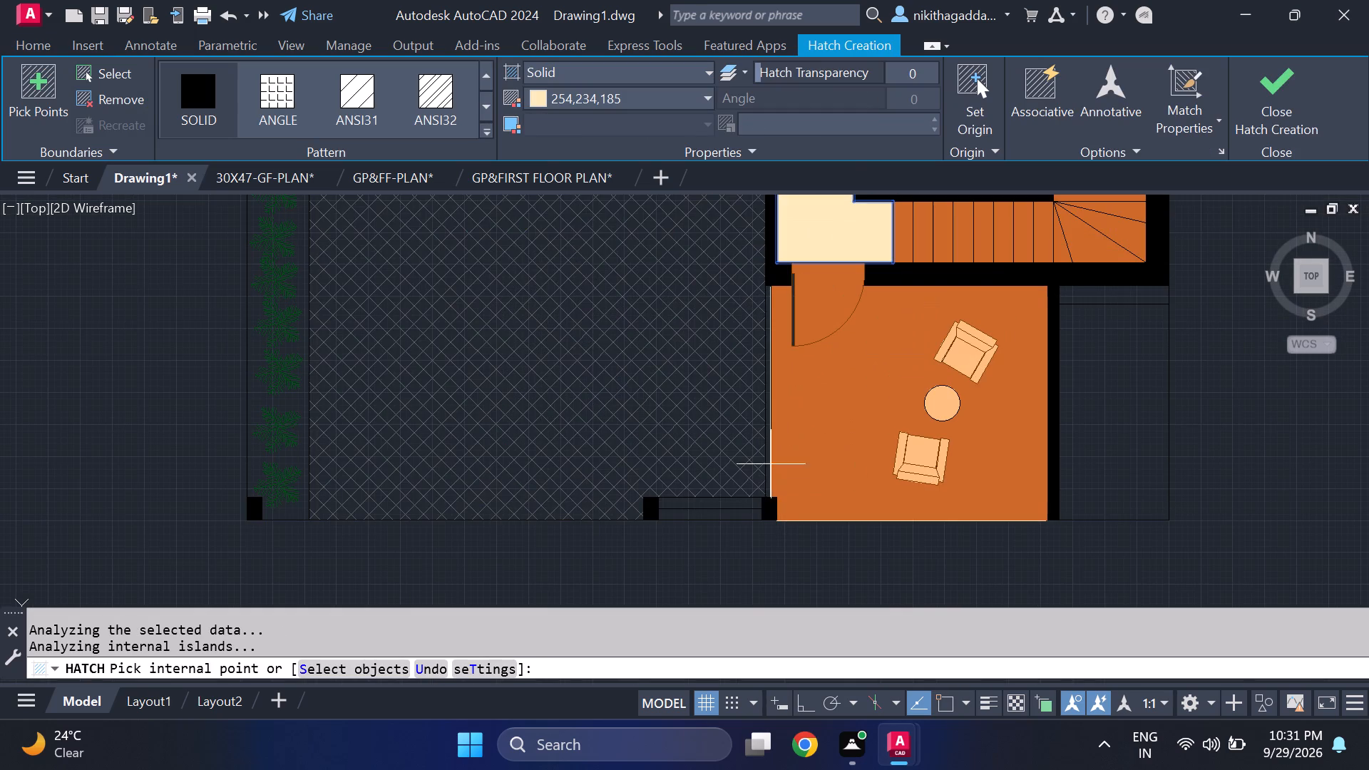
click(769, 423)
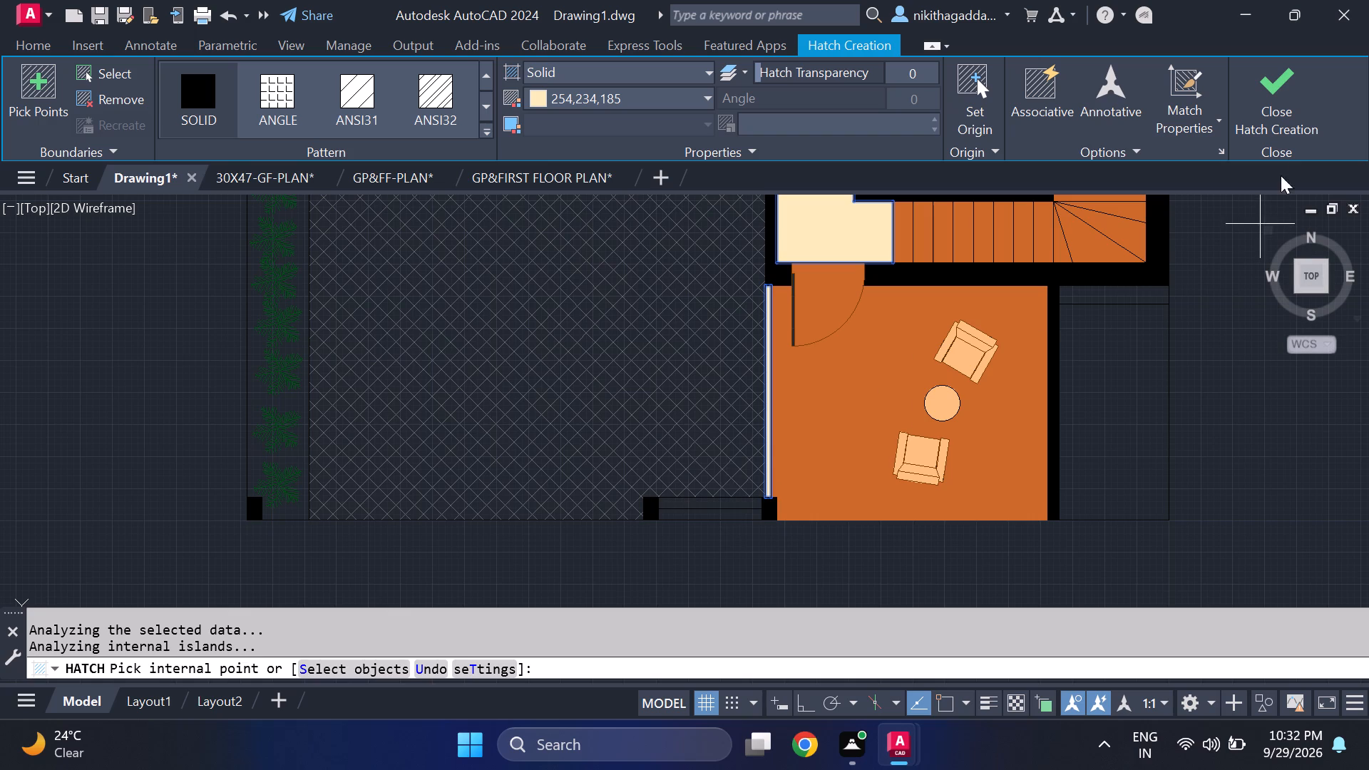
click(1282, 113)
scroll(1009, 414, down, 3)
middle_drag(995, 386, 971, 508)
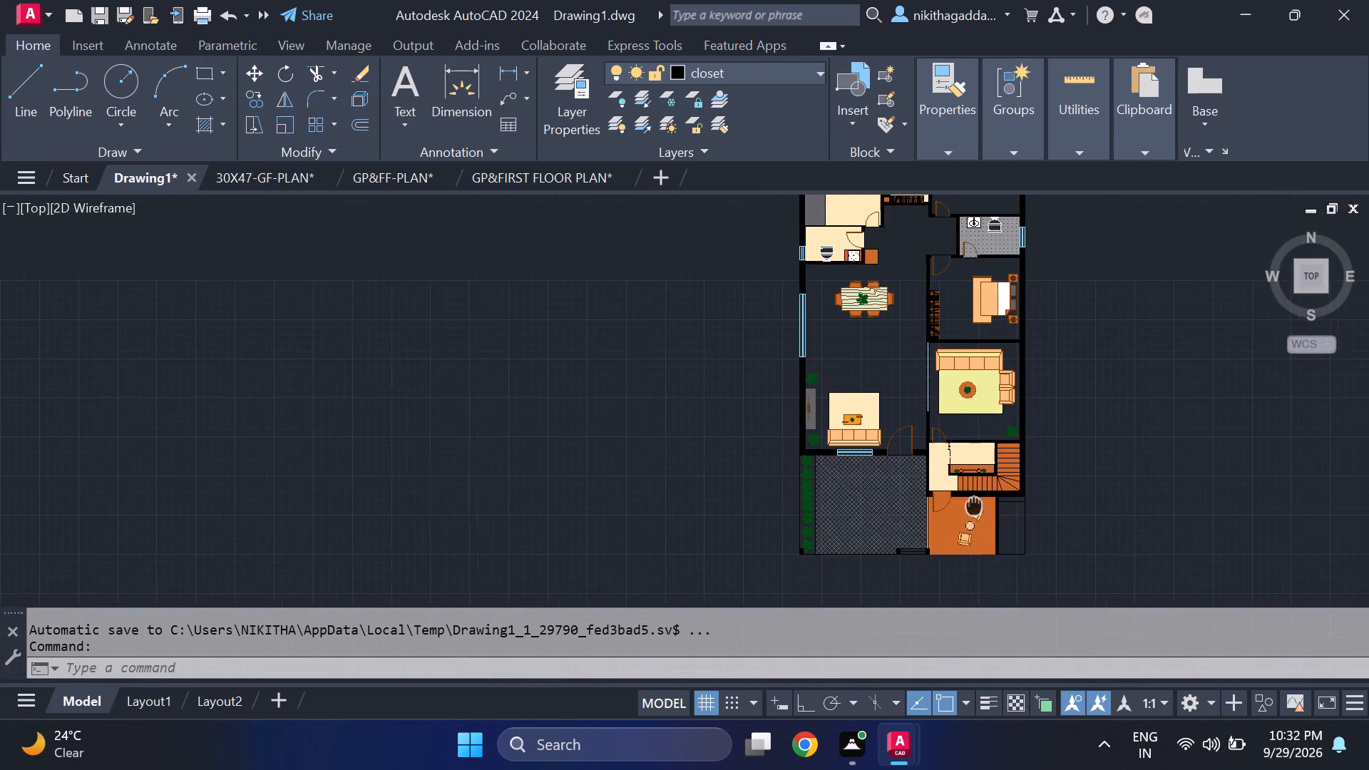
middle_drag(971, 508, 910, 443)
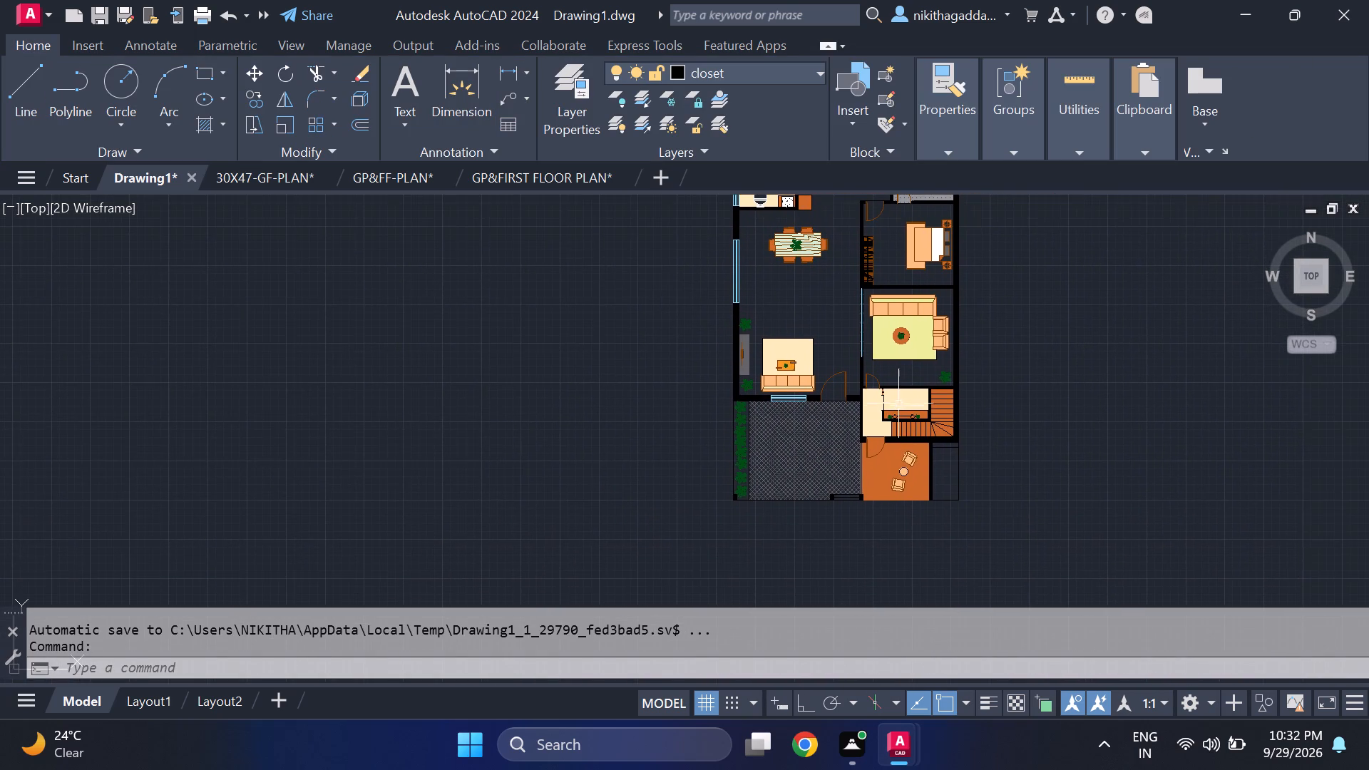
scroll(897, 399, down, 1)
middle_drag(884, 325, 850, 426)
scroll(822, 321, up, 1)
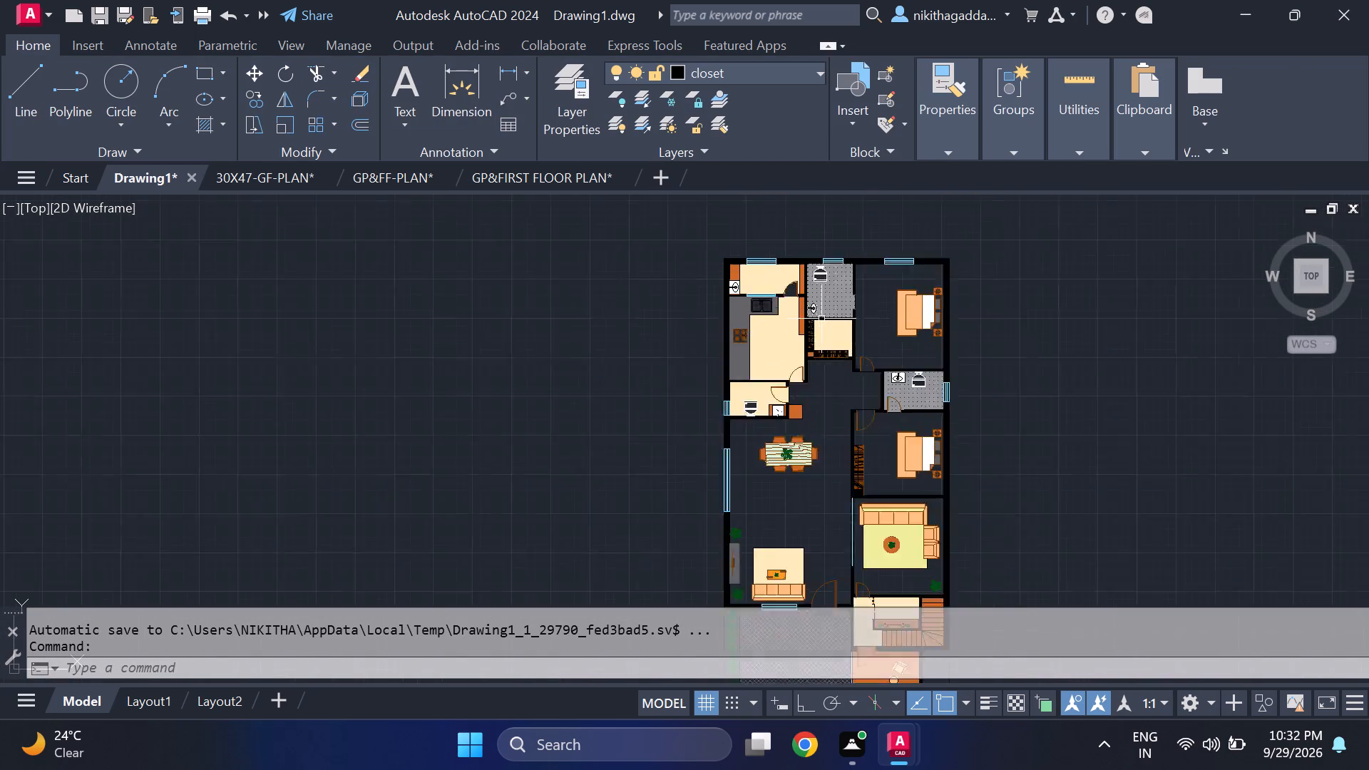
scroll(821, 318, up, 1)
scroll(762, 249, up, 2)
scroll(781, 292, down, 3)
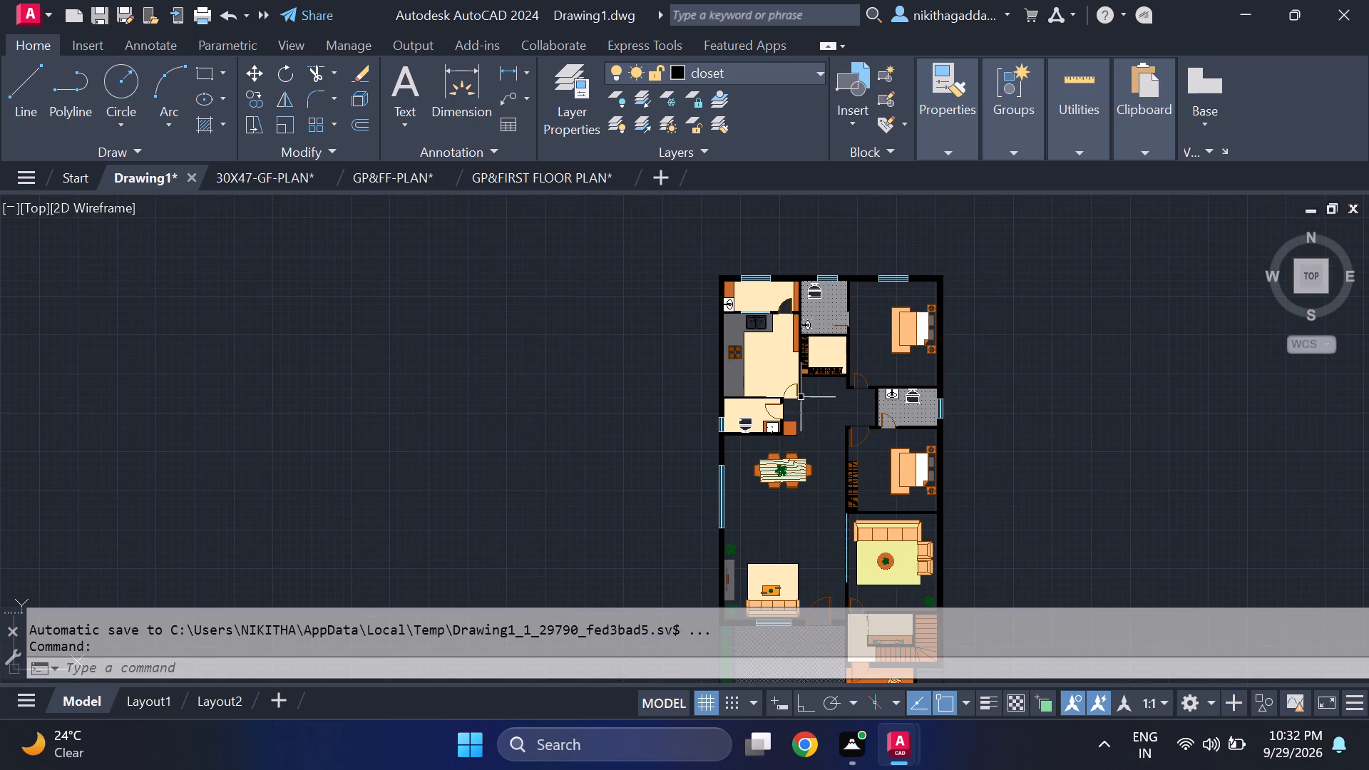
Check how the coloured floor plan appears in Layout1, and return to model space.
middle_drag(818, 332, 764, 210)
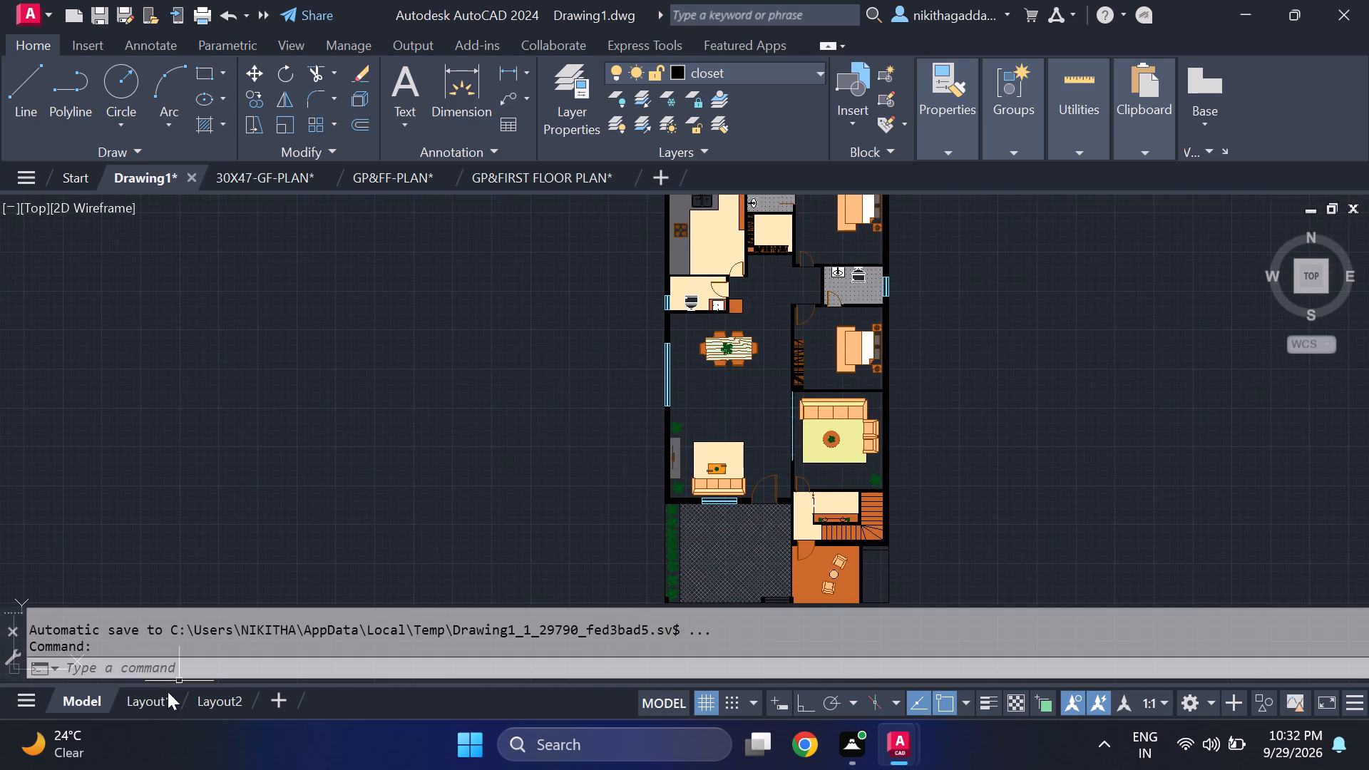
click(146, 709)
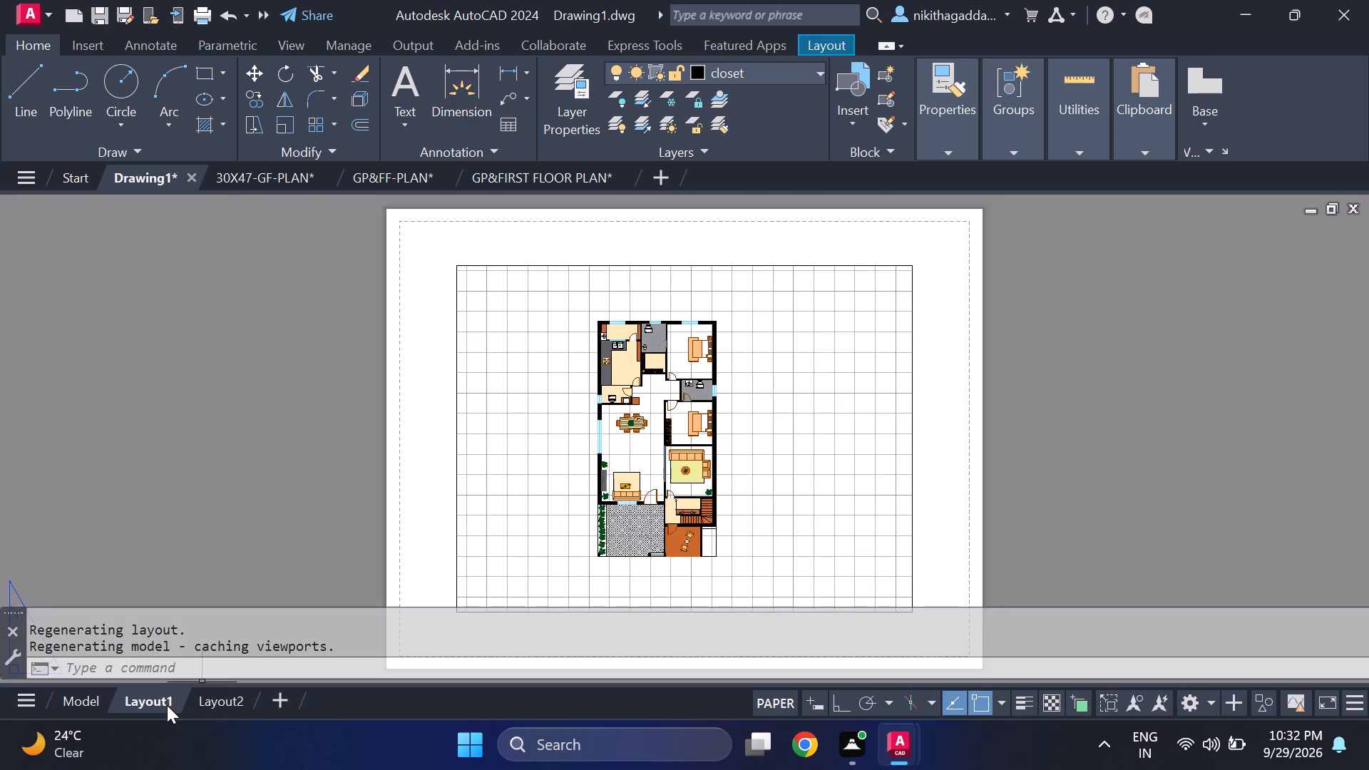
click(86, 694)
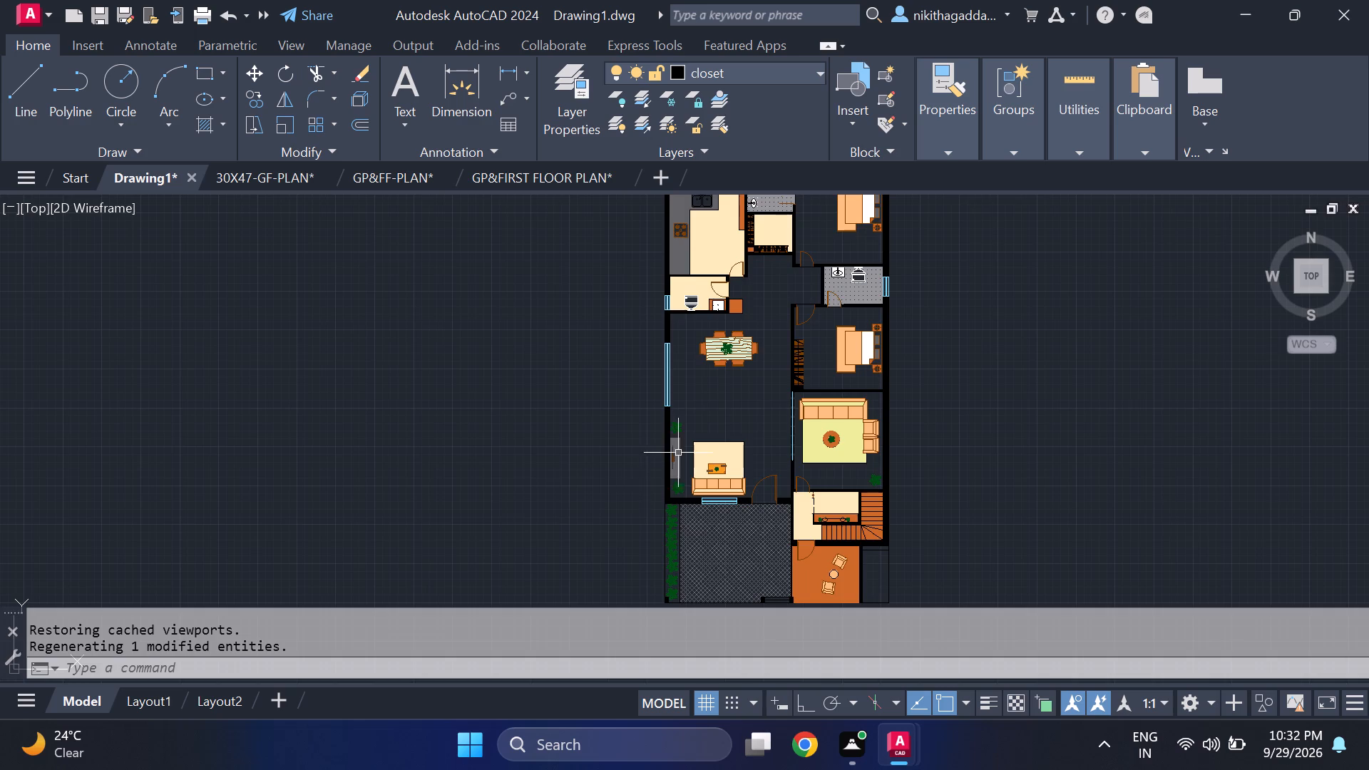
Fill both strips of the gate opening at the paved front yard's edge with a solid hatch in colour 99,100,102.
scroll(690, 443, down, 2)
scroll(734, 493, up, 2)
scroll(693, 433, up, 3)
scroll(689, 421, down, 1)
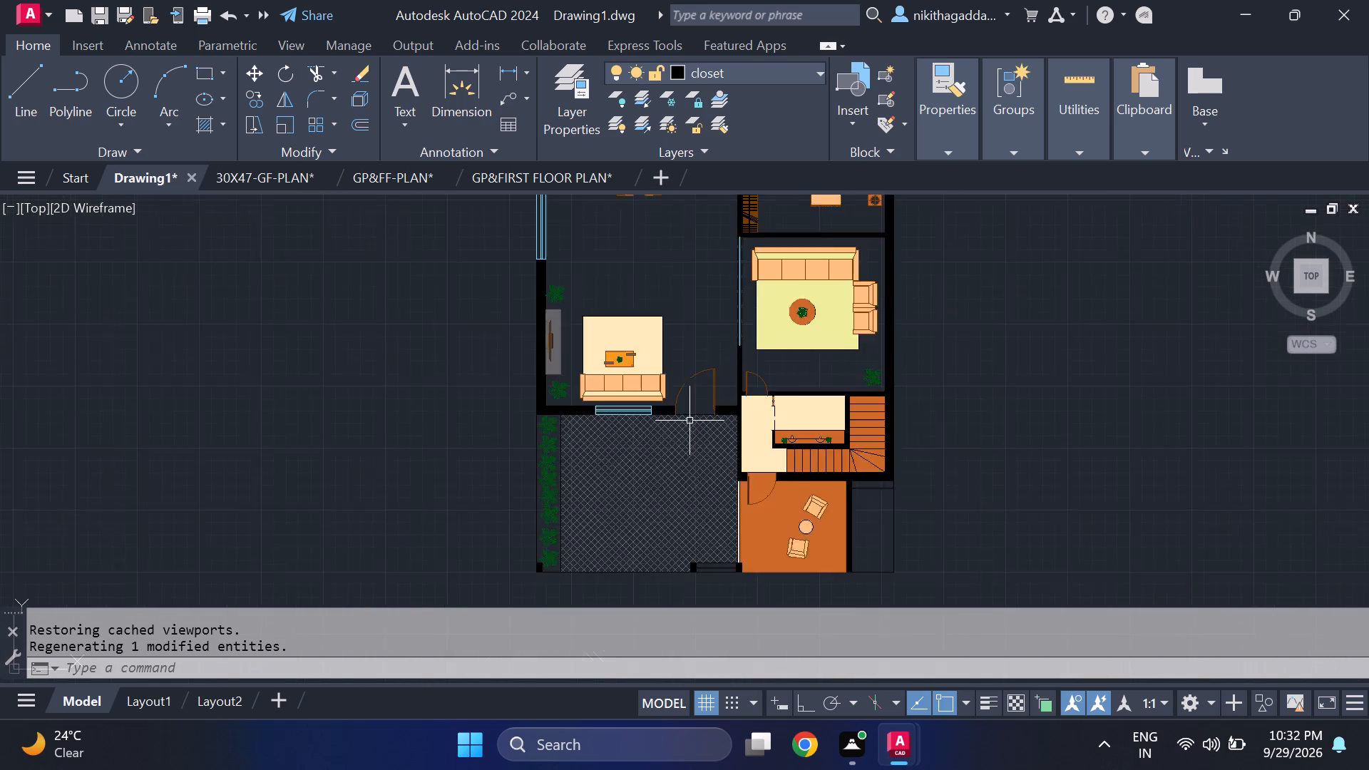
scroll(689, 421, down, 2)
scroll(717, 512, up, 3)
text(hatch)
key(Return)
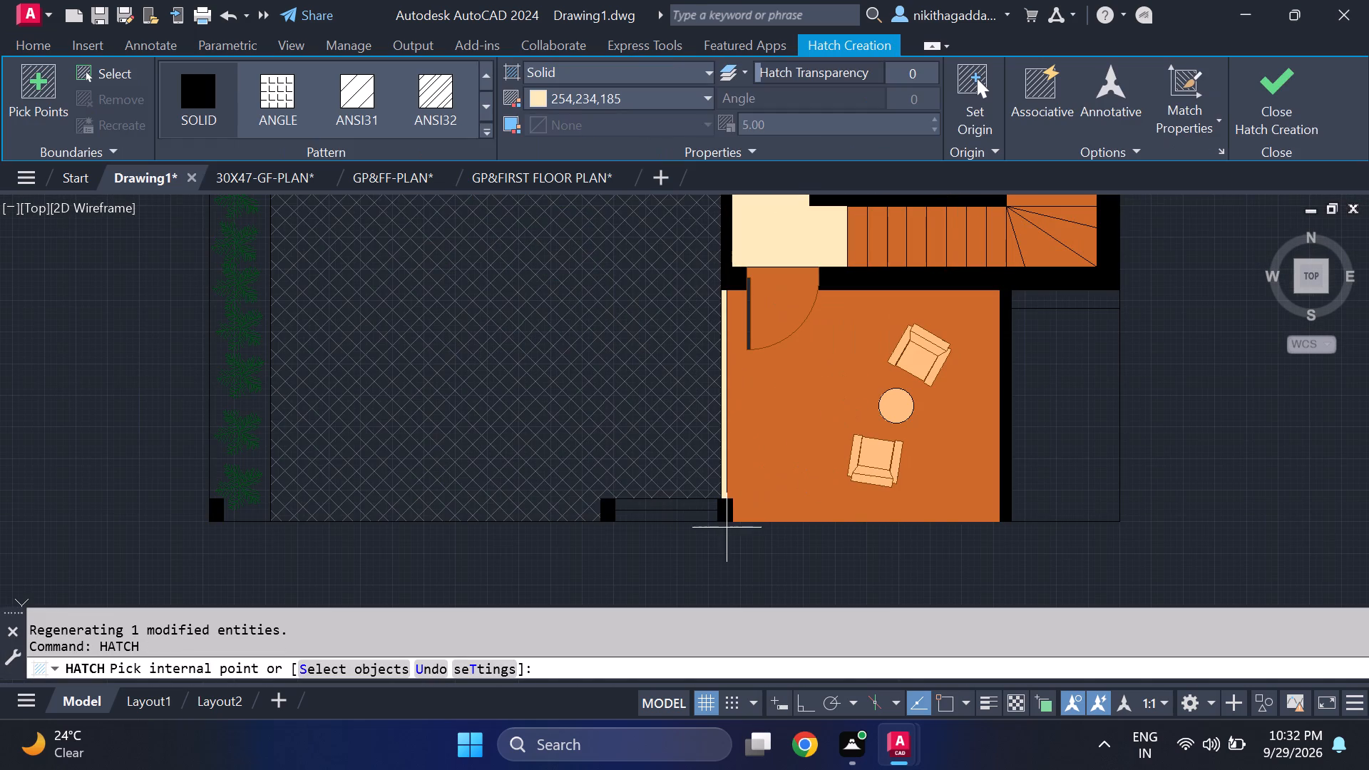
click(692, 96)
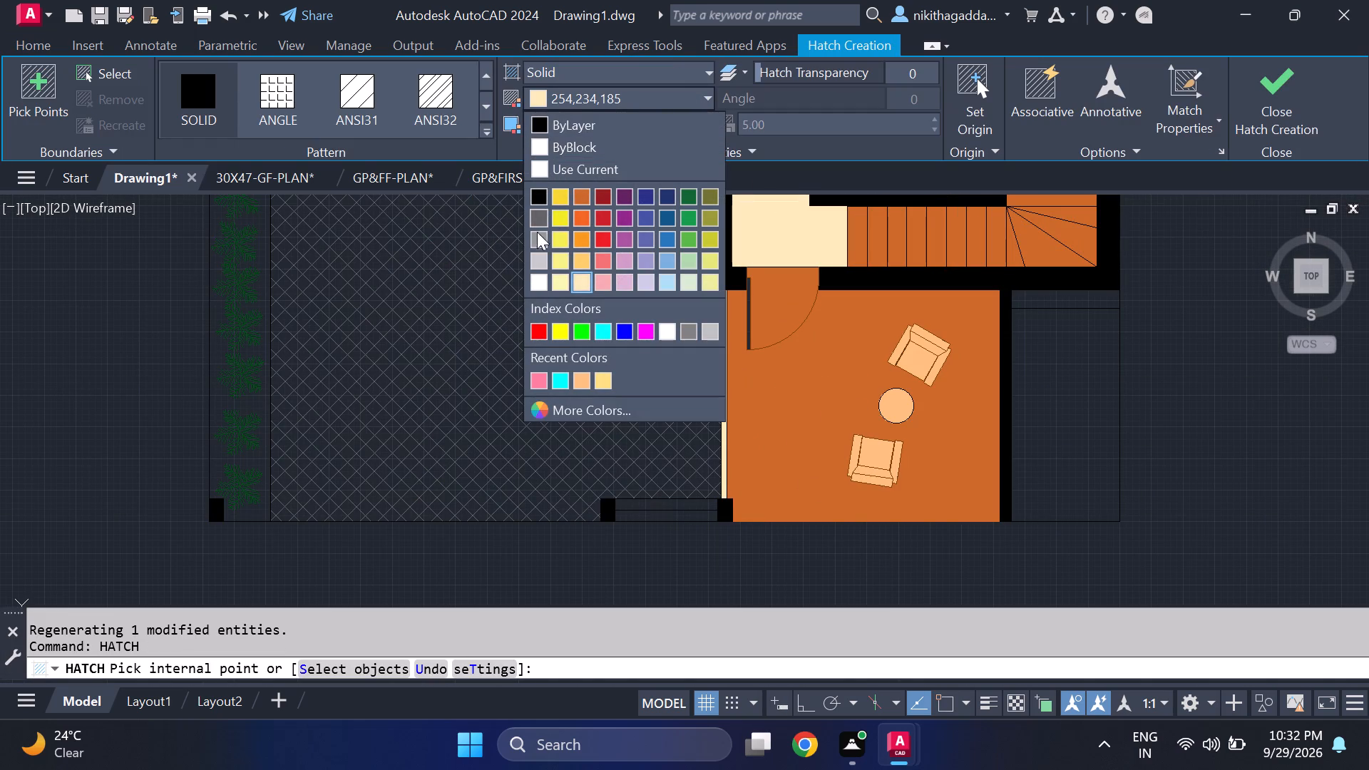
click(535, 221)
click(683, 504)
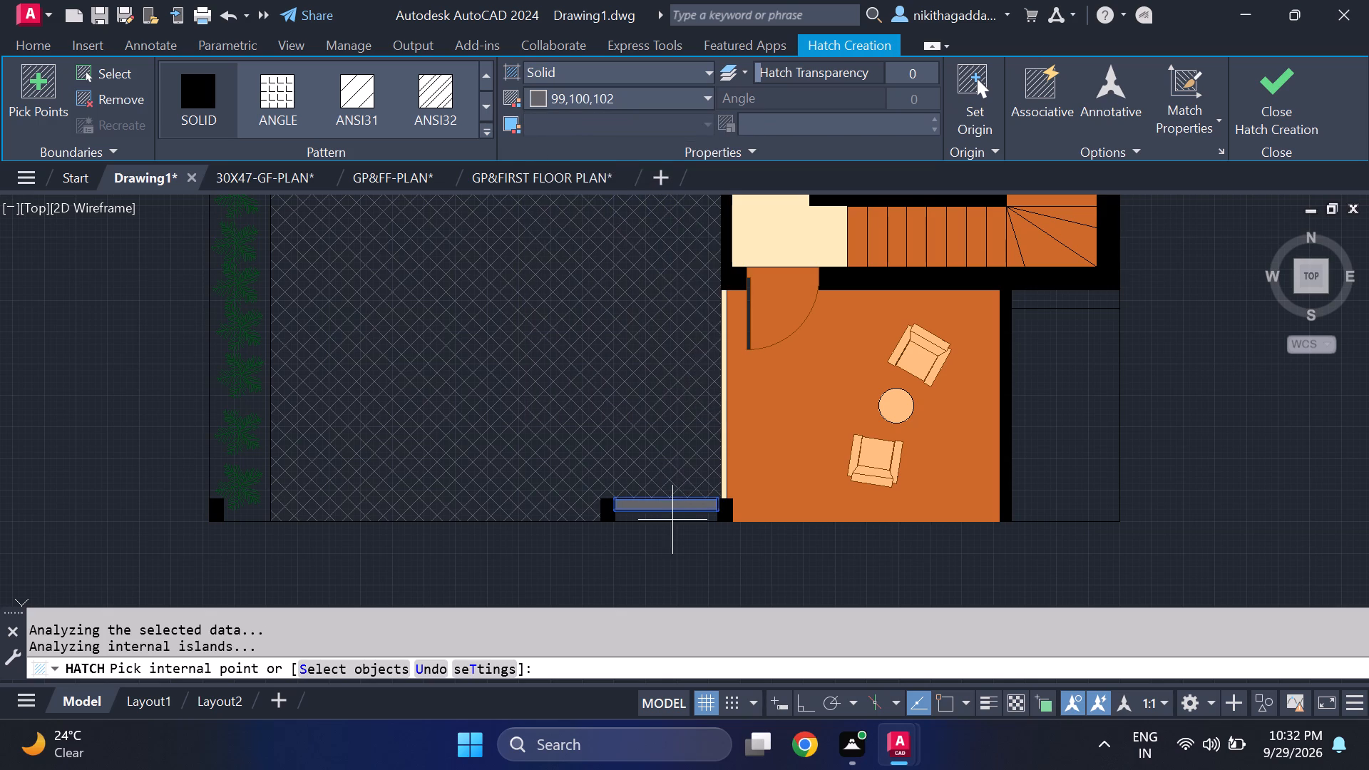
click(672, 520)
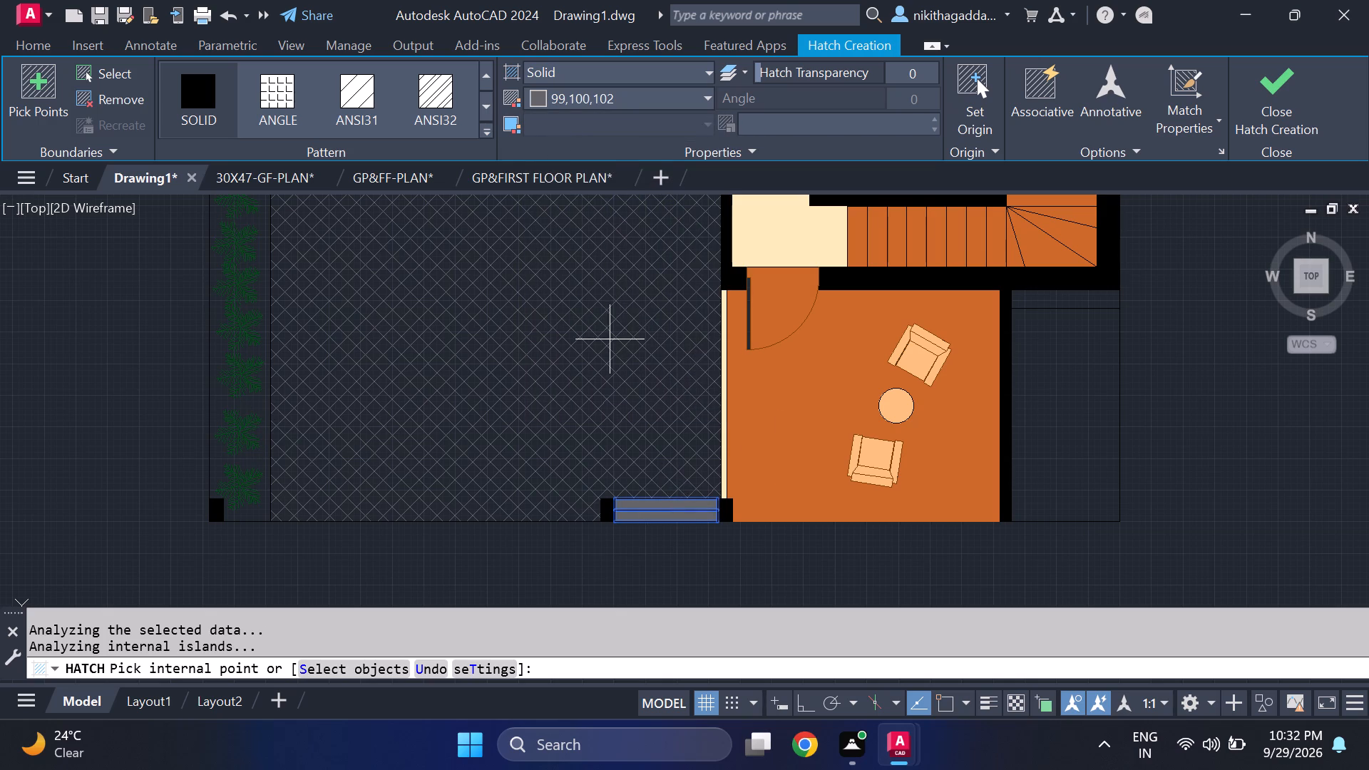
click(488, 469)
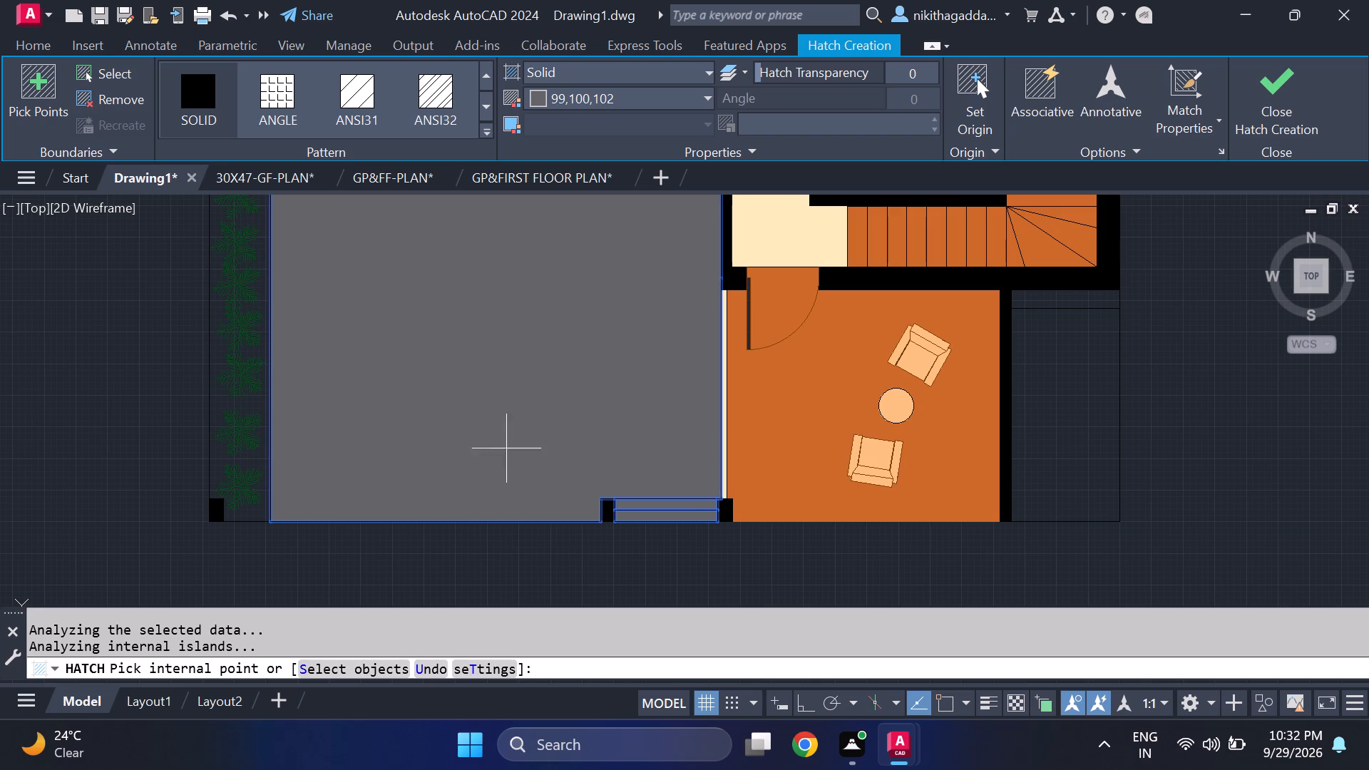
key(ctrl+z)
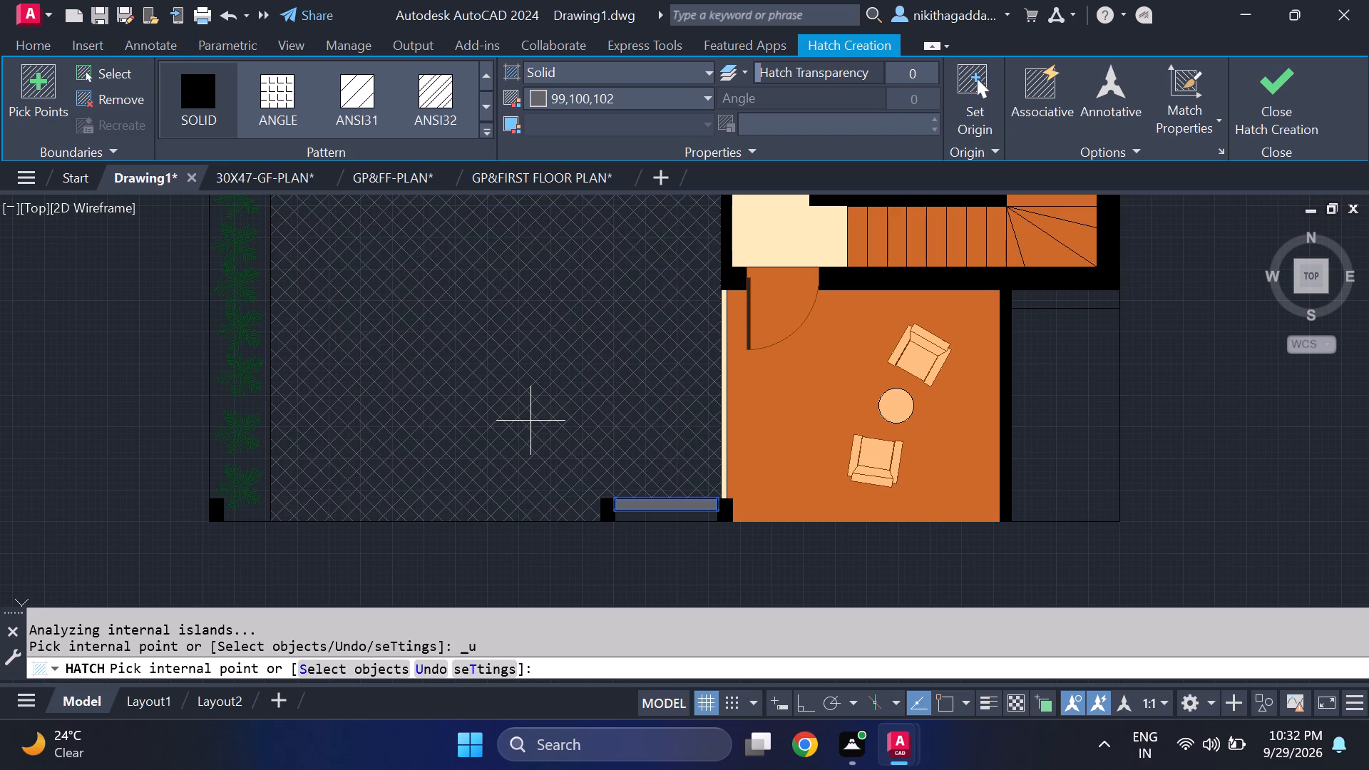
click(647, 516)
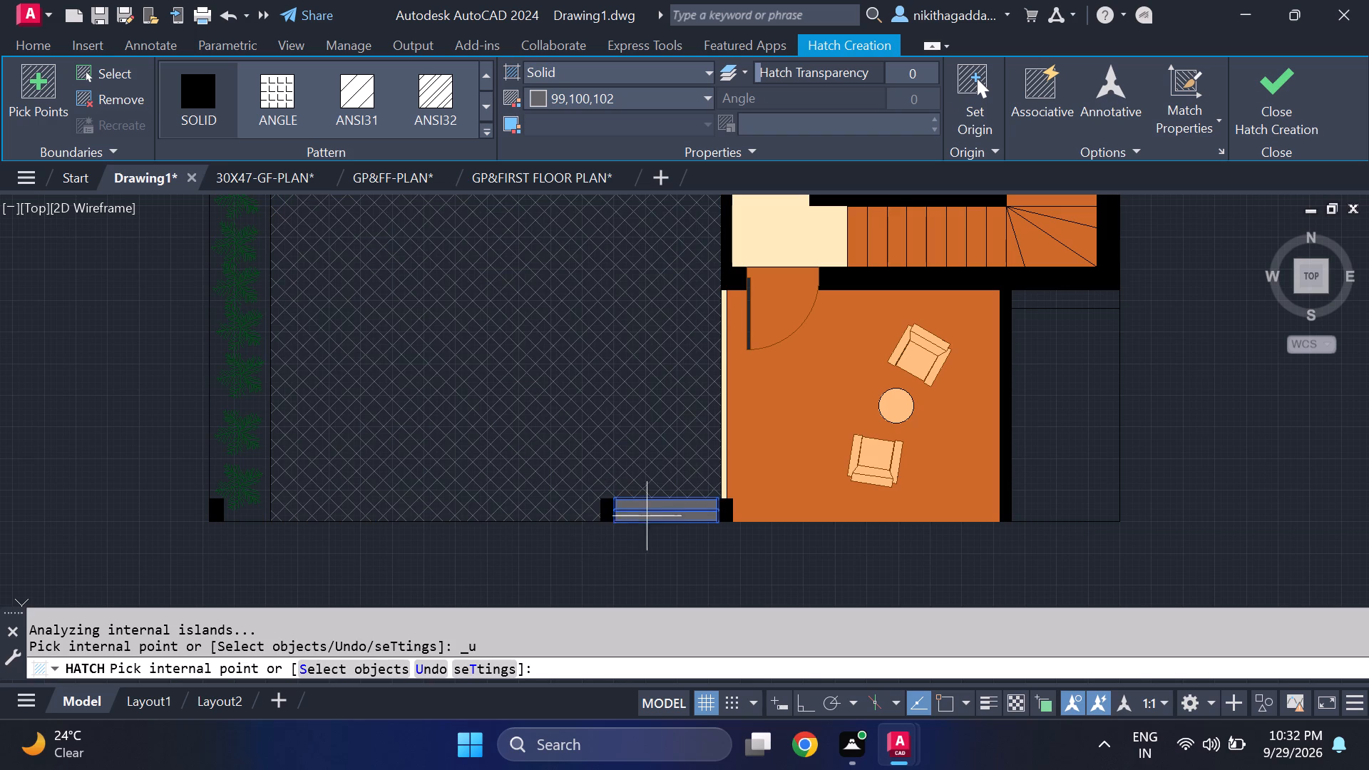
click(1271, 111)
Fill the narrow strip just below the staircase wall, beside the sit-out, with a solid hatch in colour 147,149,152.
scroll(742, 425, down, 3)
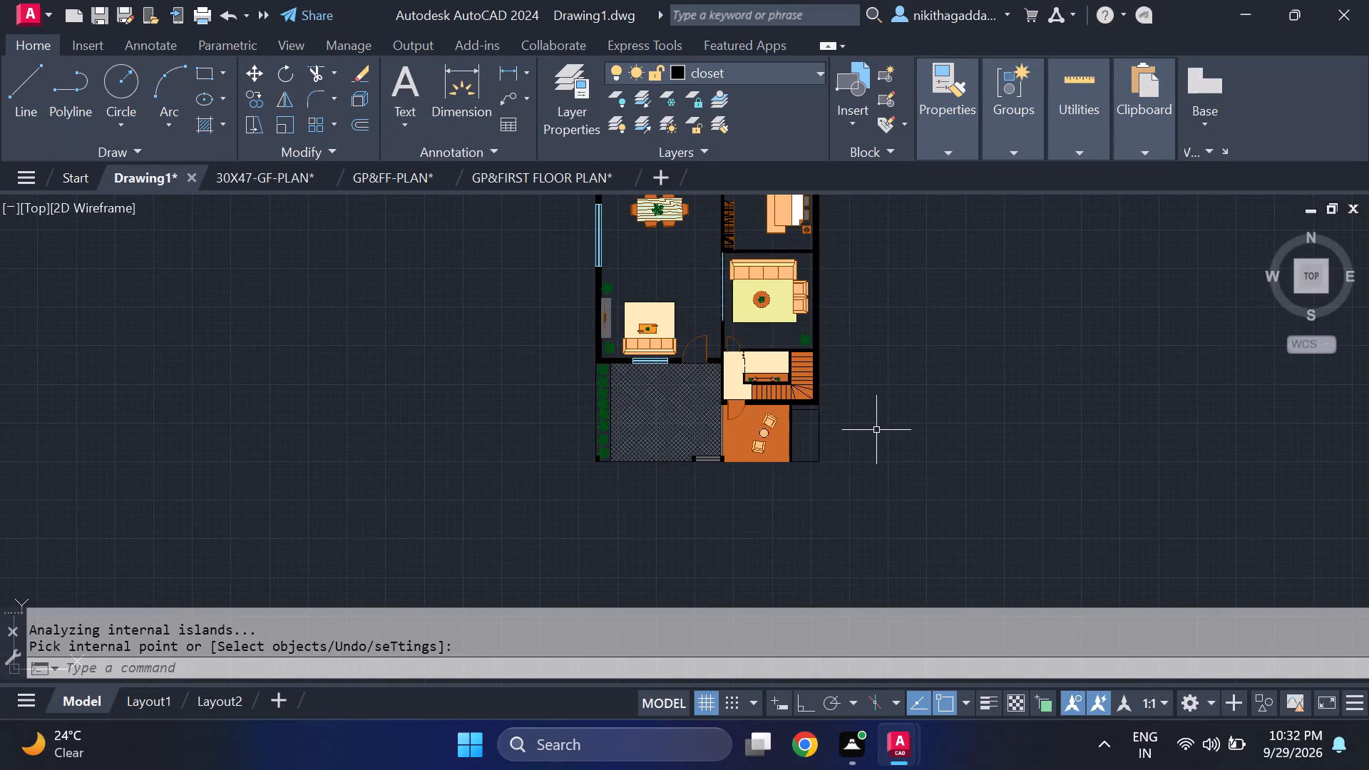
middle_drag(890, 483, 913, 531)
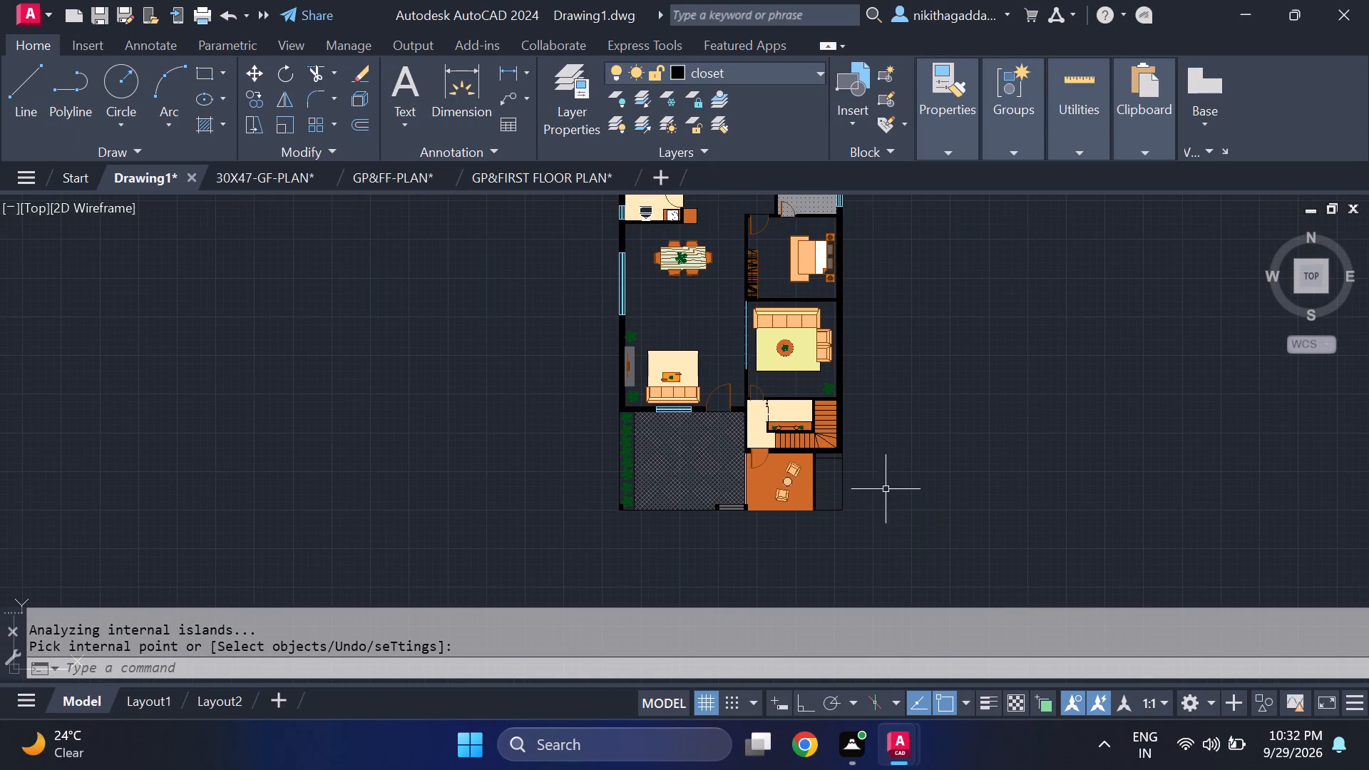
scroll(850, 463, up, 3)
text(hatch)
key(Return)
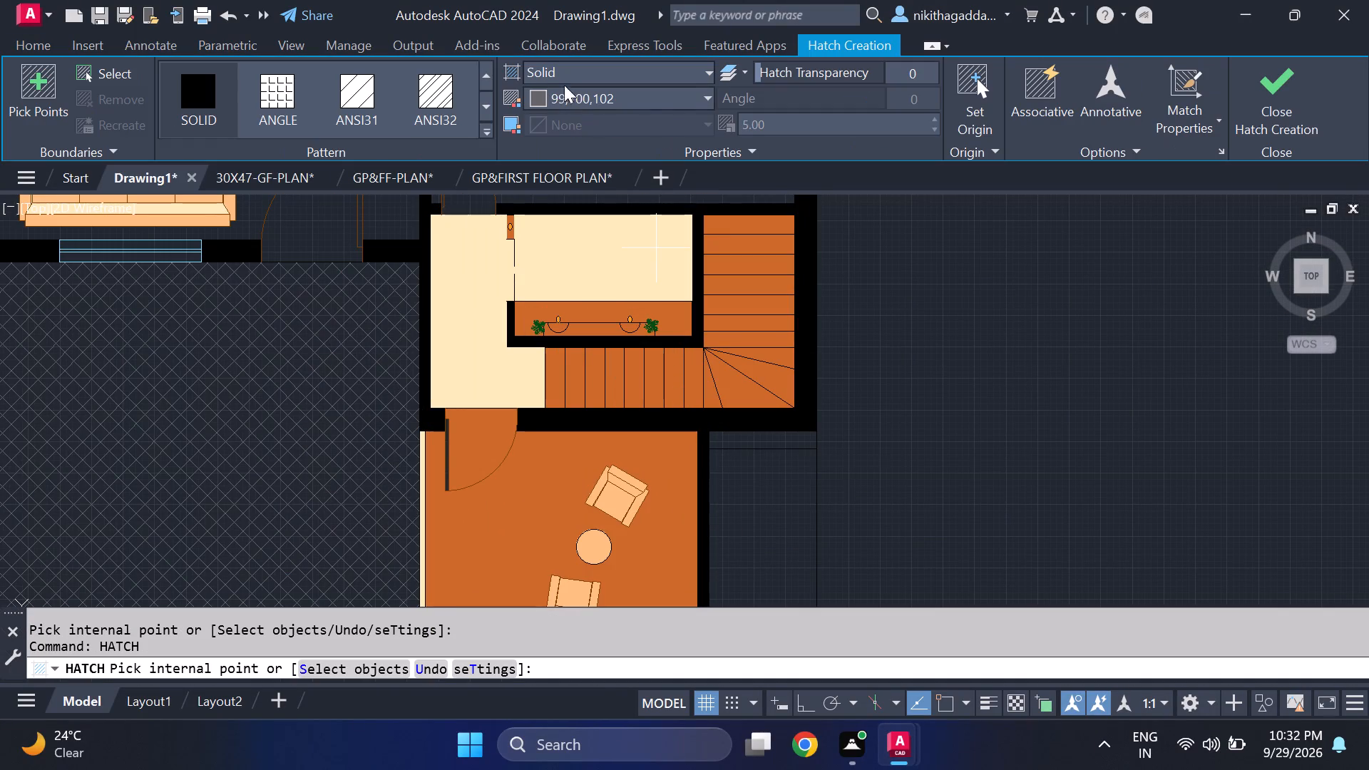
click(680, 91)
click(548, 238)
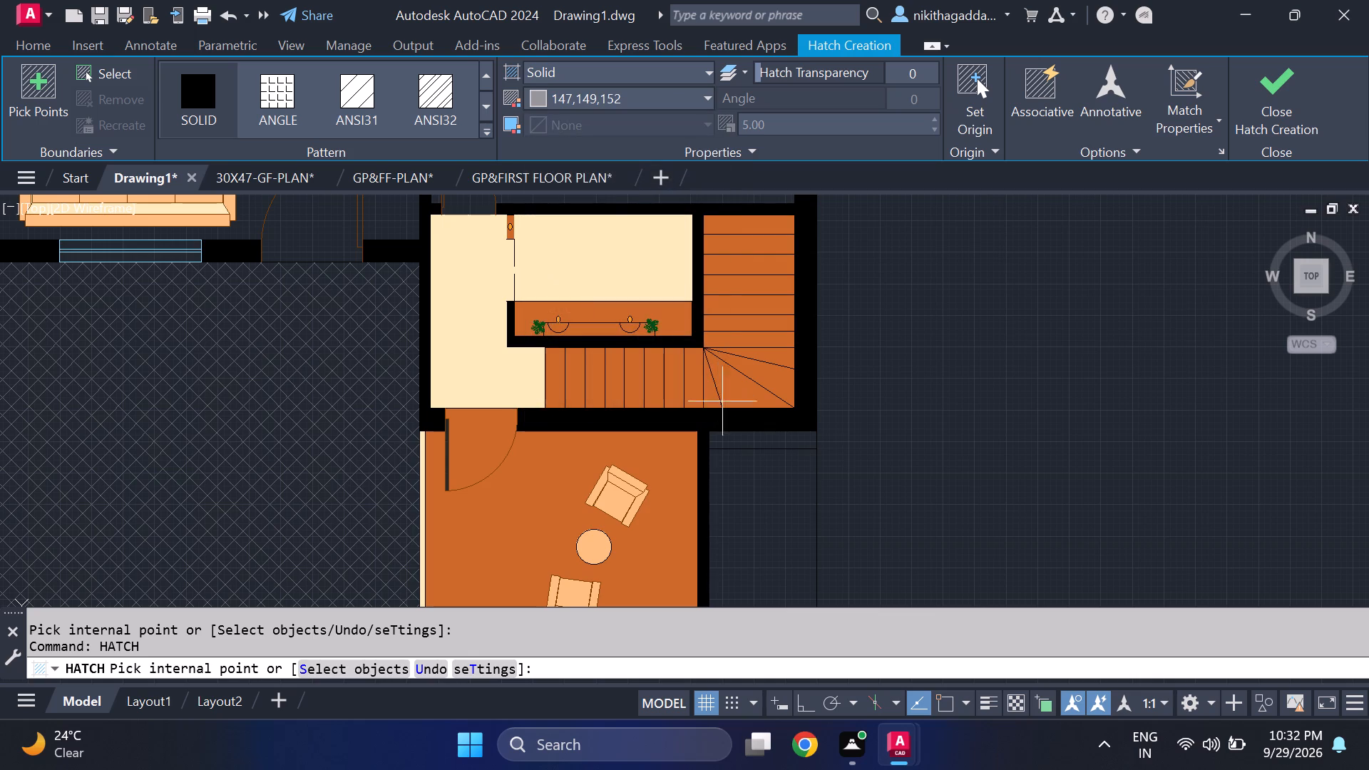
click(750, 438)
click(1296, 66)
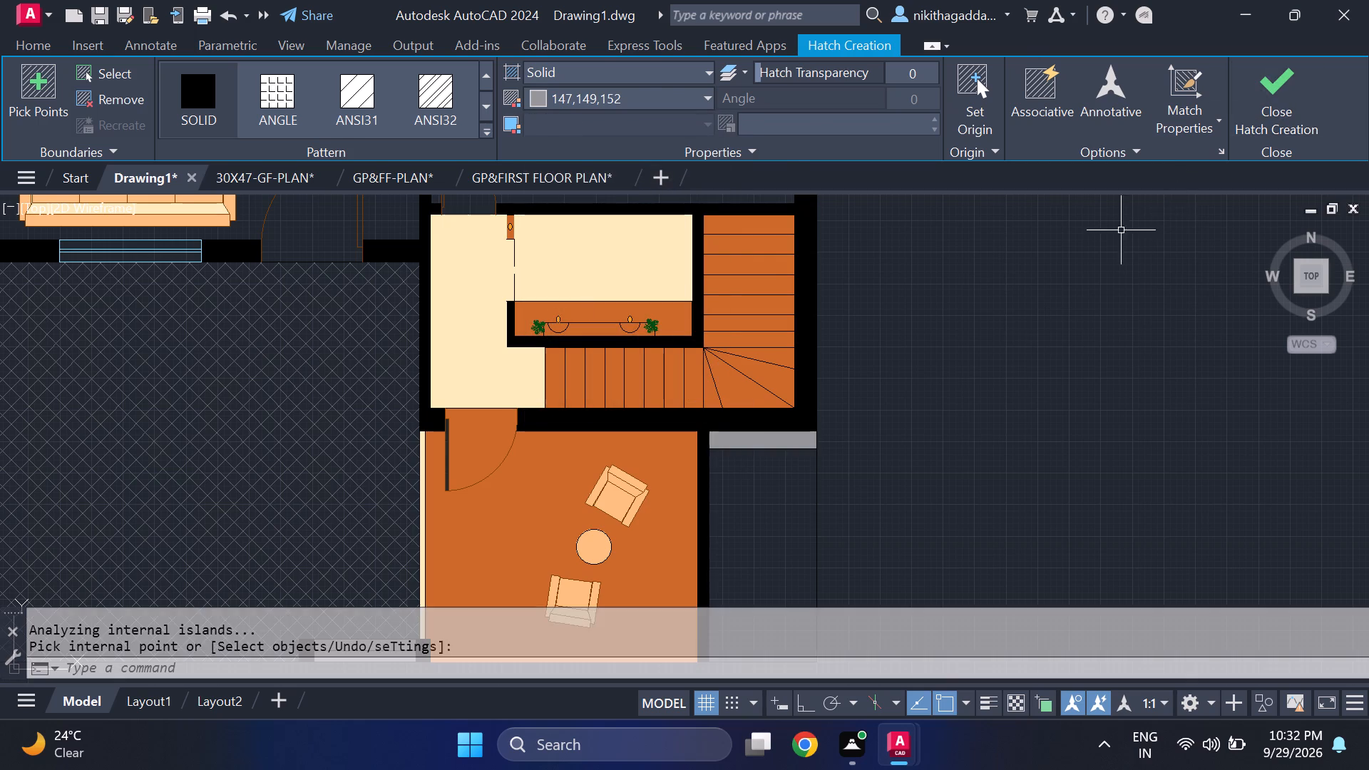
Fill the door swing between the sofa room and the stair passage with a solid hatch in colour 254,234,185.
scroll(929, 374, down, 4)
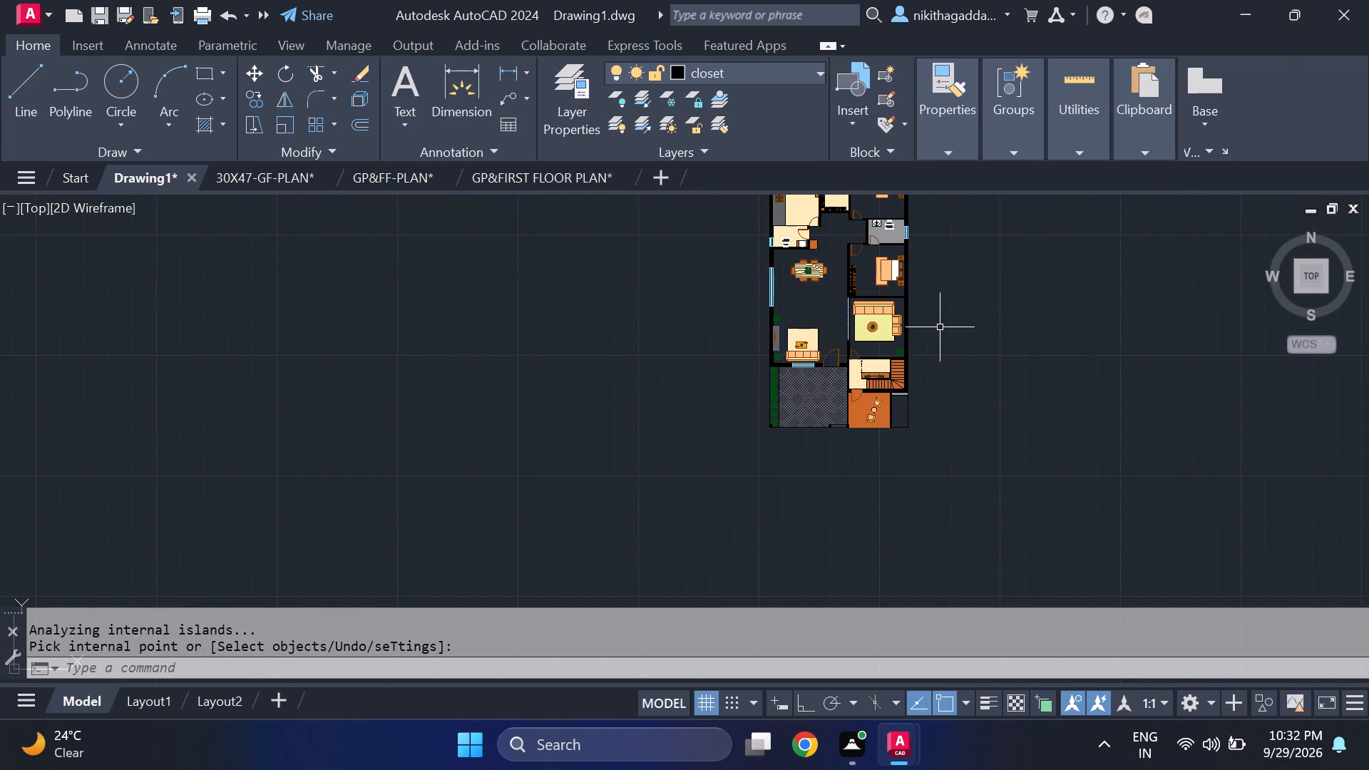
scroll(878, 349, up, 3)
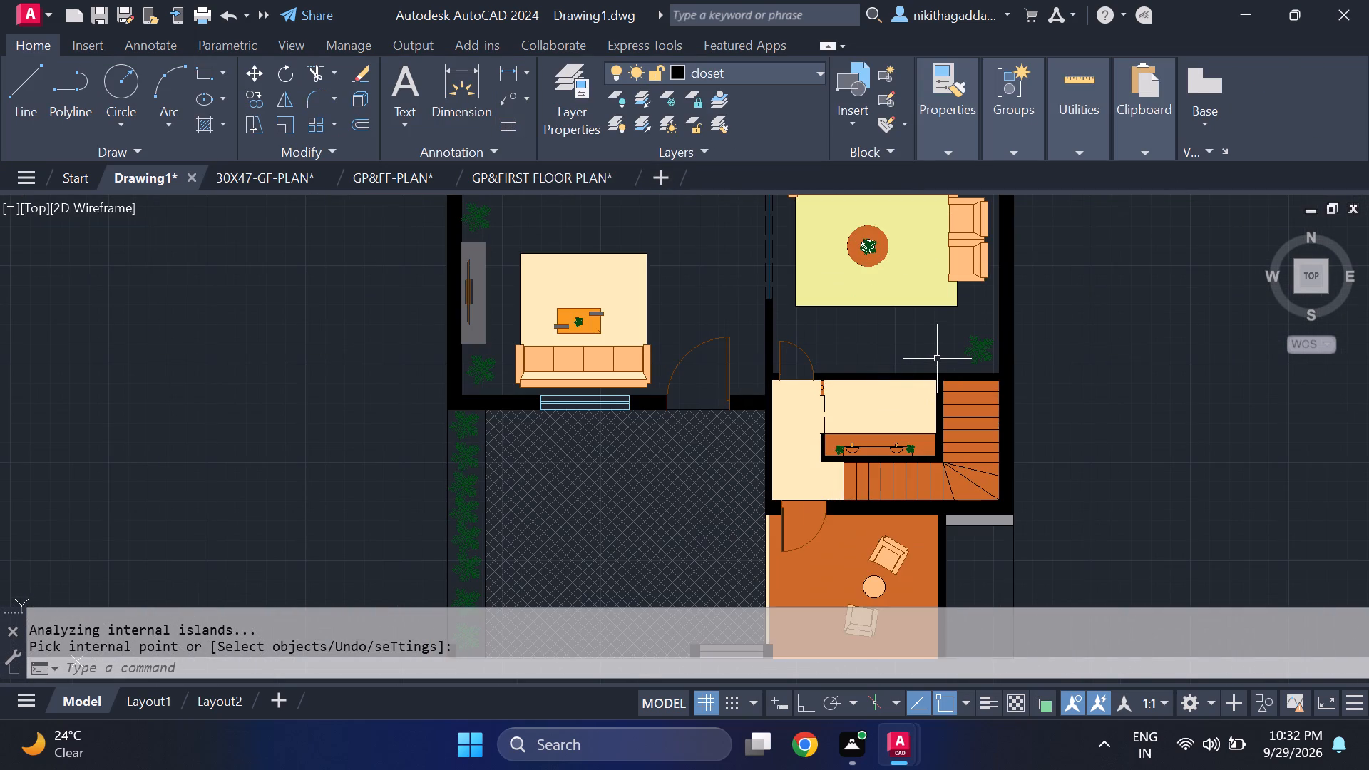
scroll(908, 374, up, 2)
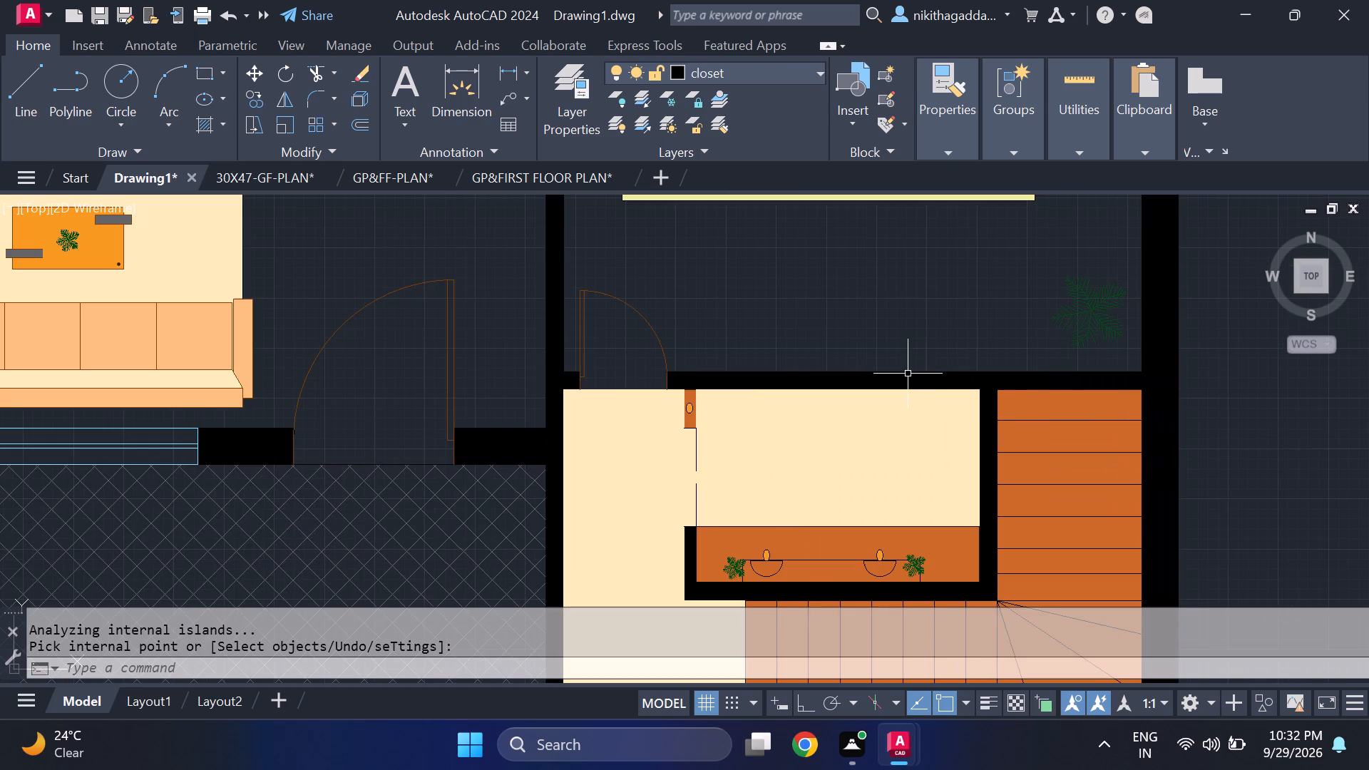
text(hatch)
key(Return)
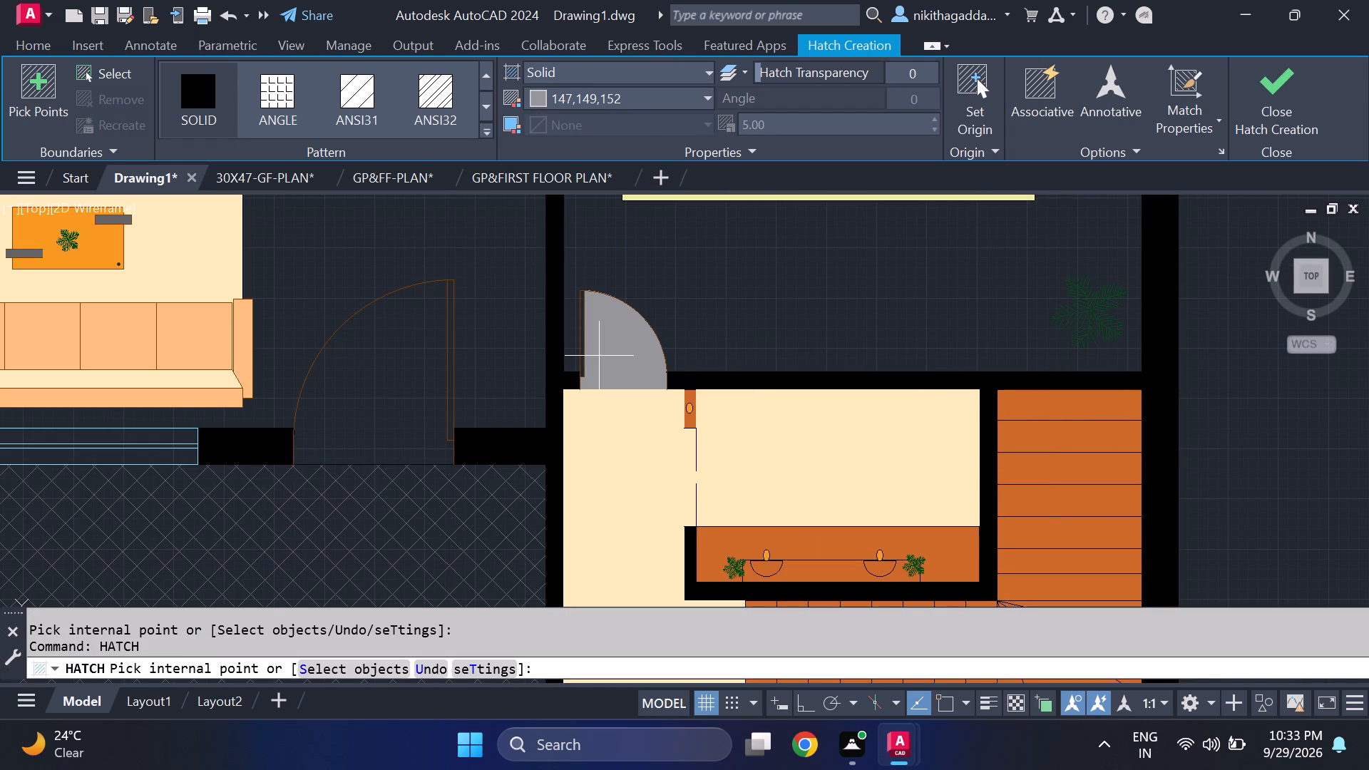
click(660, 97)
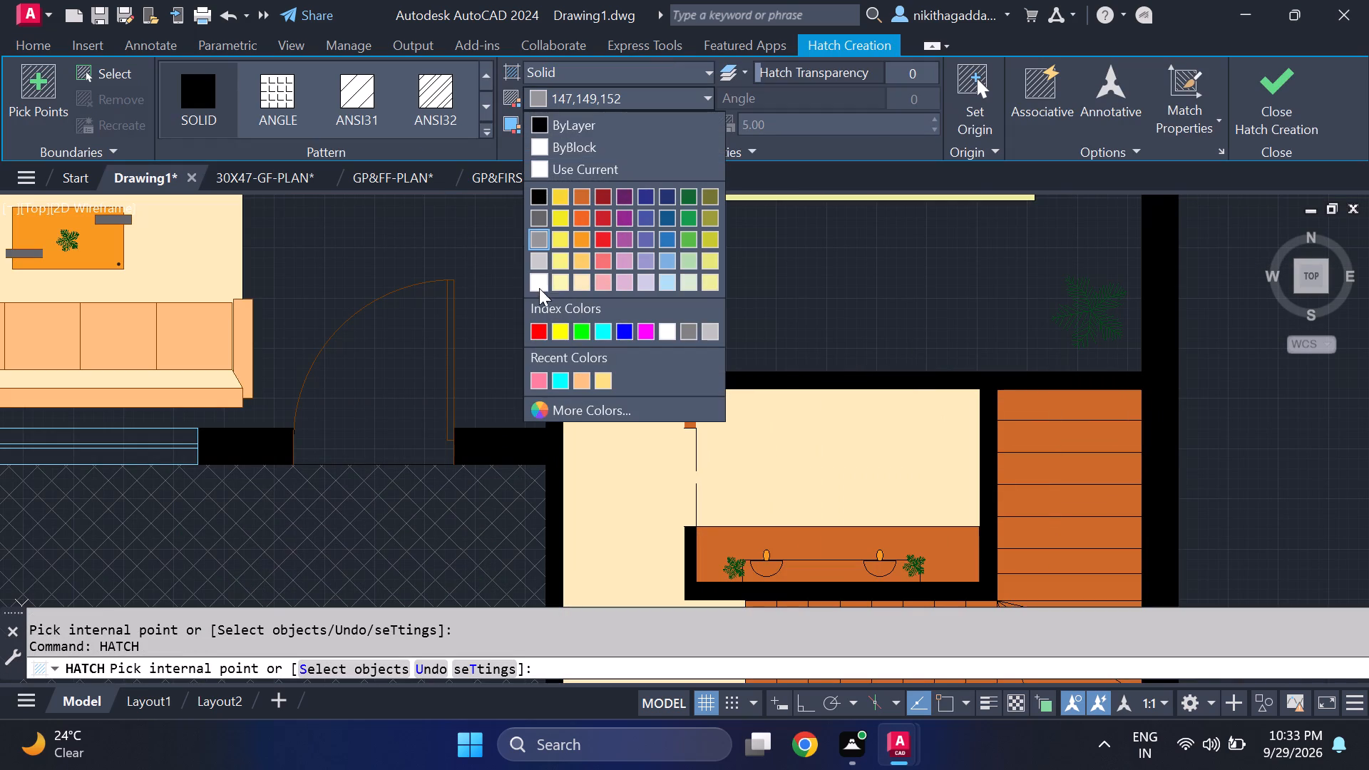
click(581, 285)
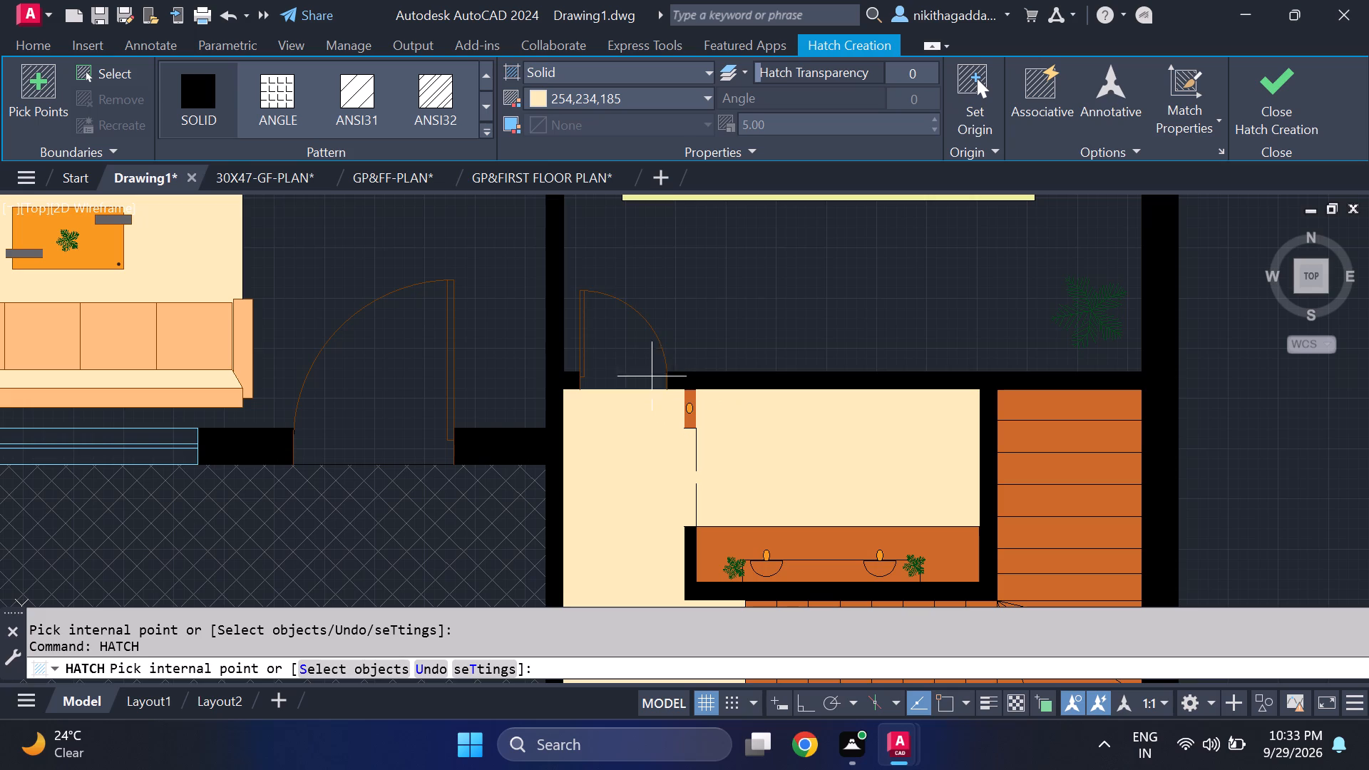
click(635, 362)
click(1261, 106)
Examine the filled door swing and the overall front part of the coloured floor plan.
scroll(737, 385, down, 1)
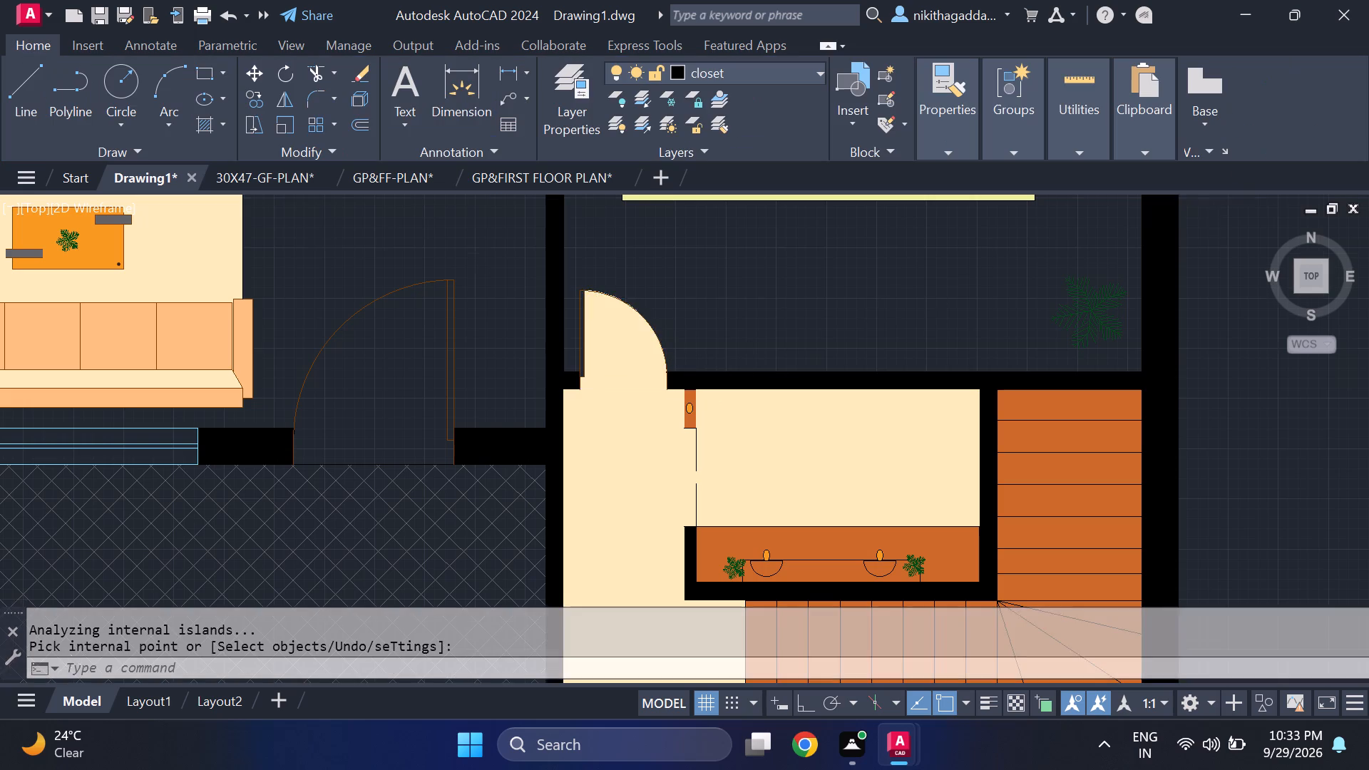
scroll(737, 385, down, 3)
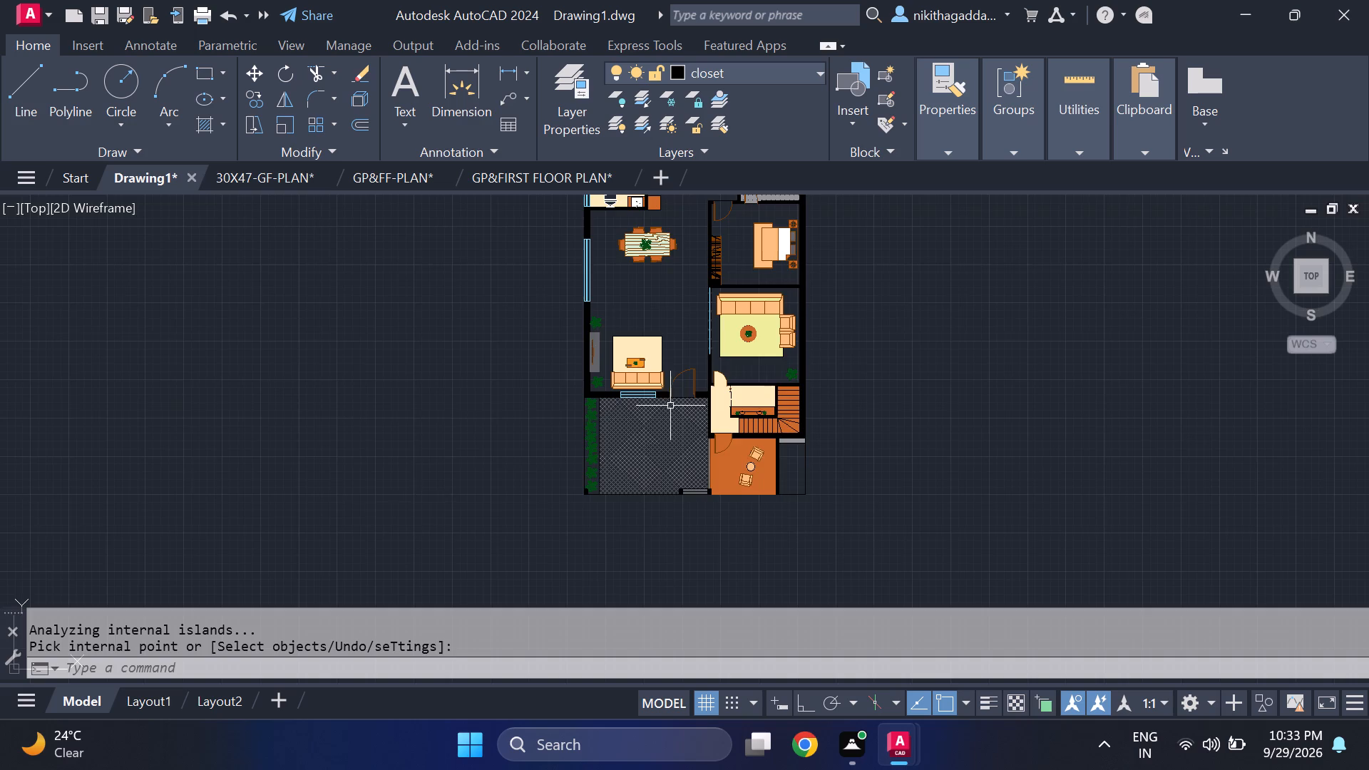
scroll(896, 320, up, 2)
scroll(463, 508, up, 2)
middle_drag(552, 528, 569, 483)
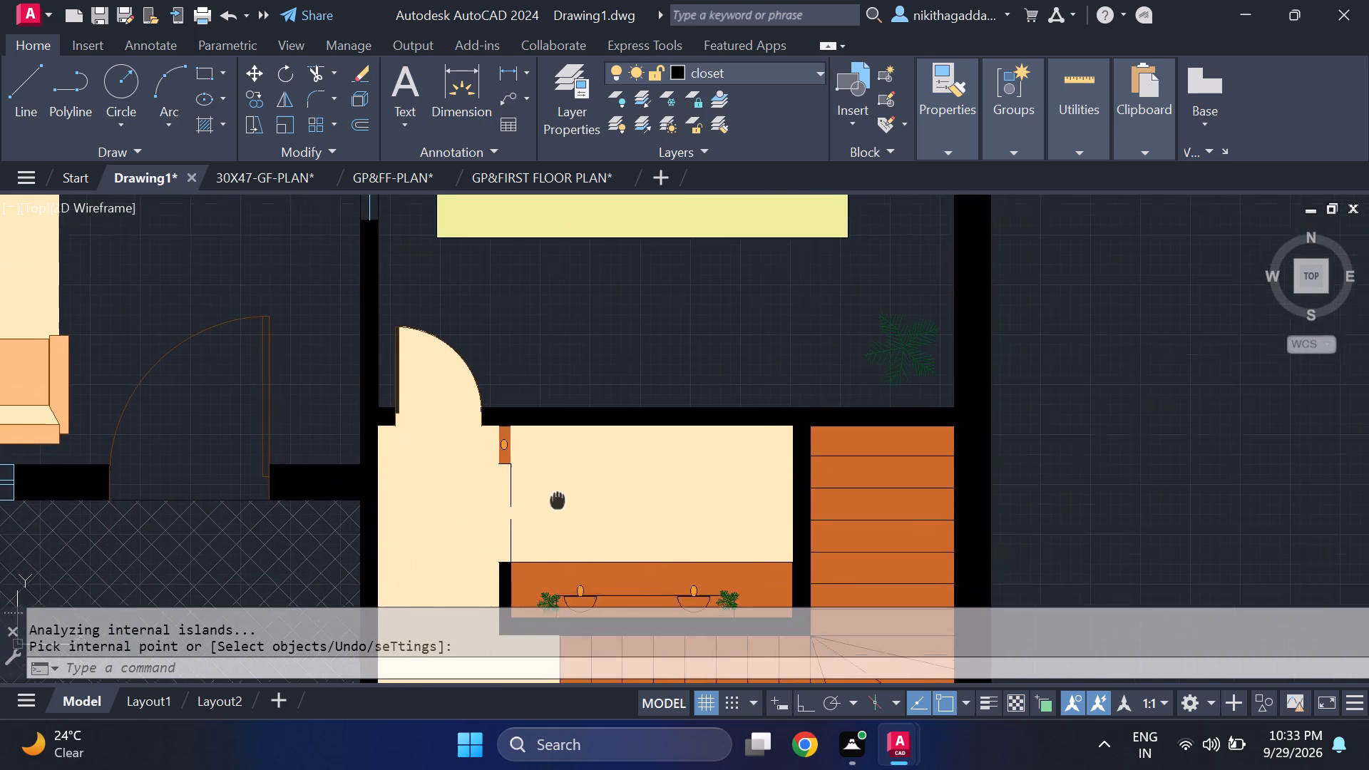
middle_drag(569, 483, 622, 351)
scroll(625, 351, down, 3)
middle_drag(665, 419, 665, 419)
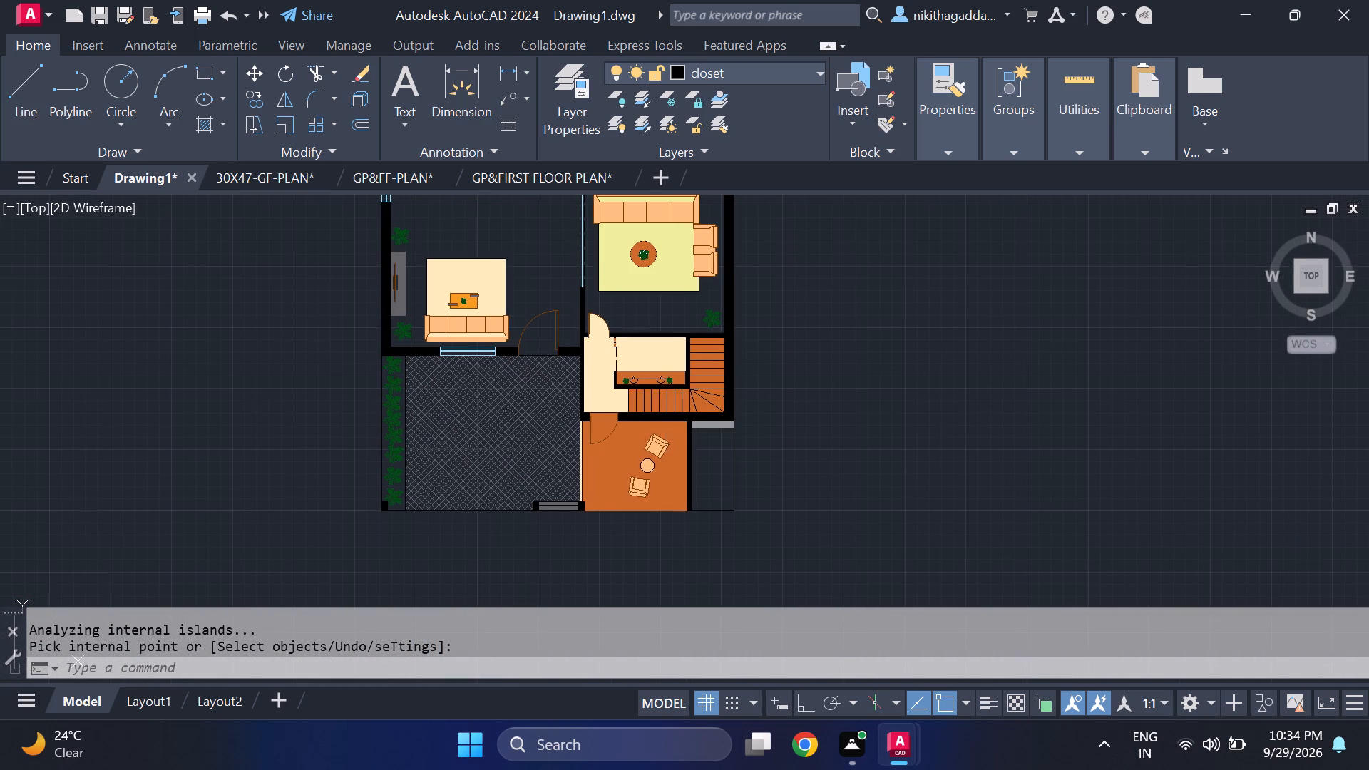
middle_drag(665, 419, 848, 466)
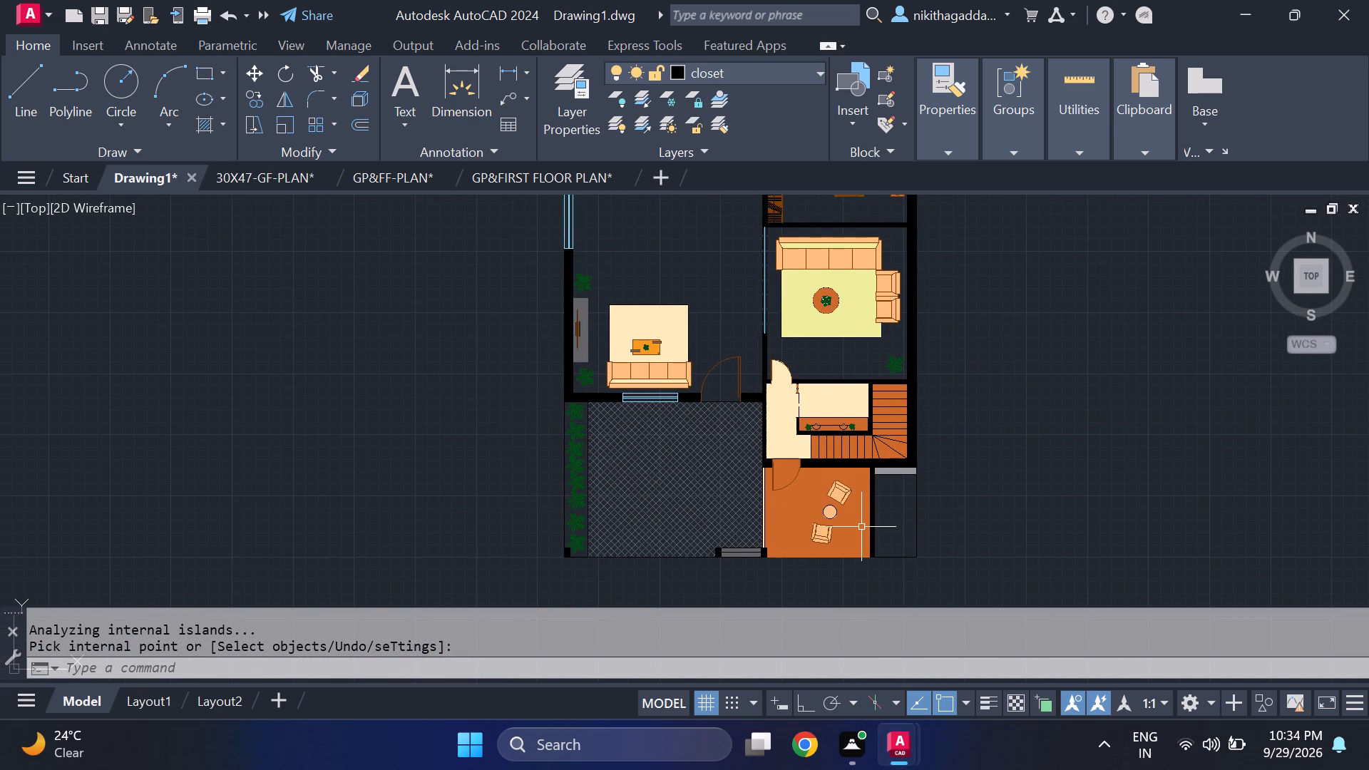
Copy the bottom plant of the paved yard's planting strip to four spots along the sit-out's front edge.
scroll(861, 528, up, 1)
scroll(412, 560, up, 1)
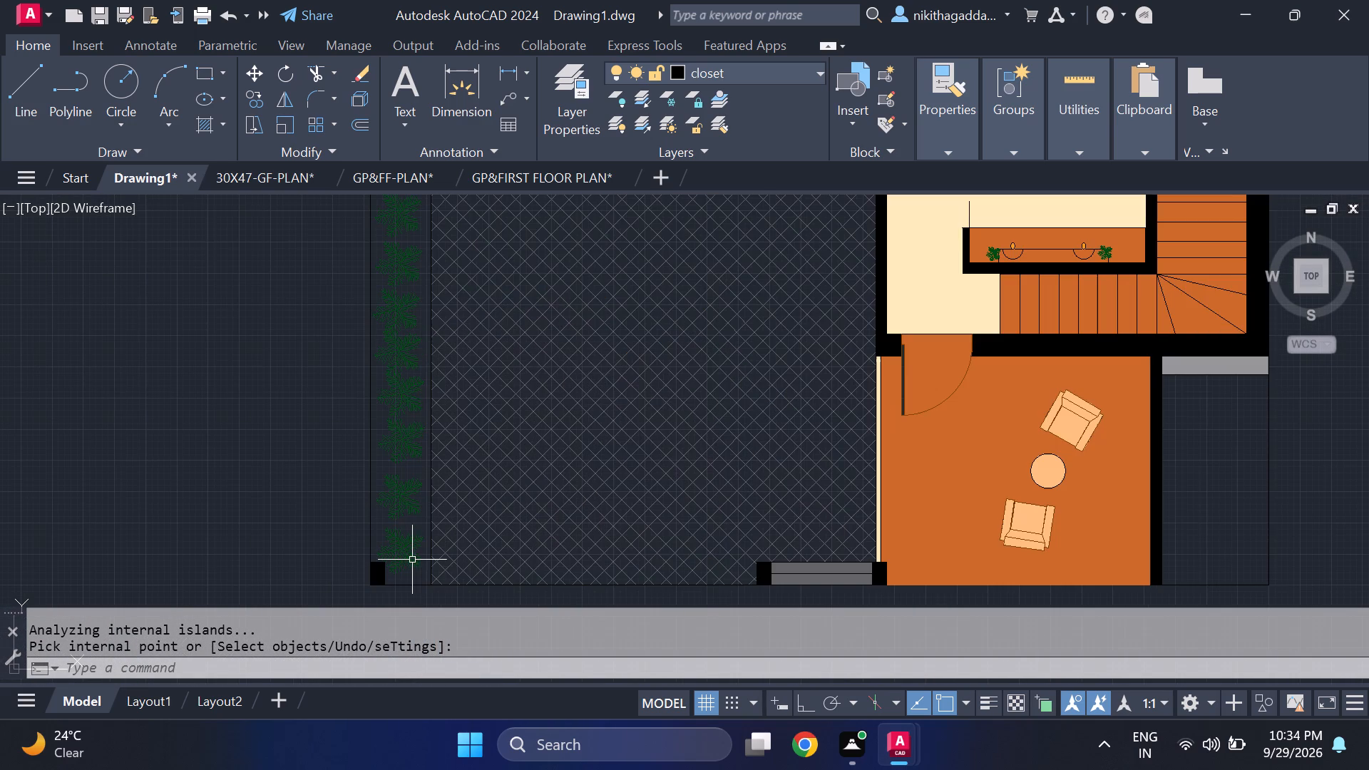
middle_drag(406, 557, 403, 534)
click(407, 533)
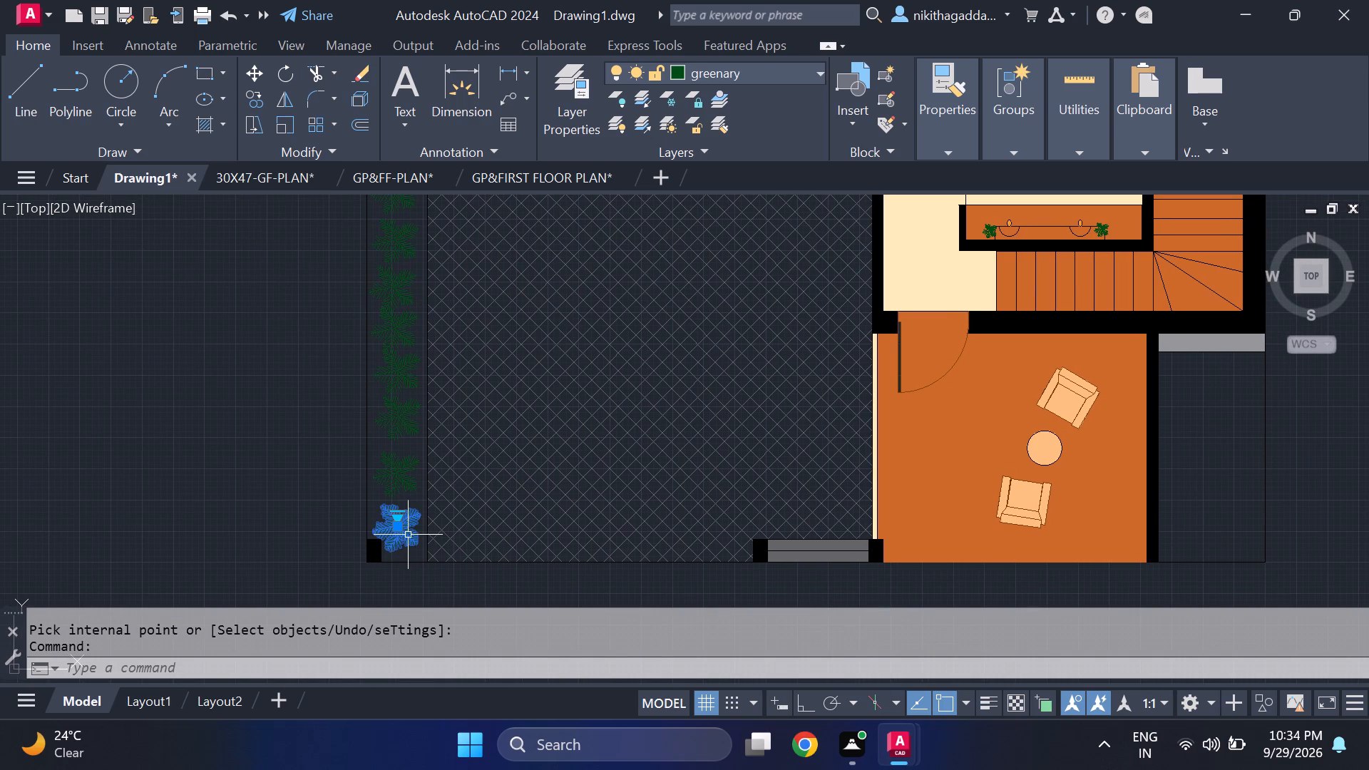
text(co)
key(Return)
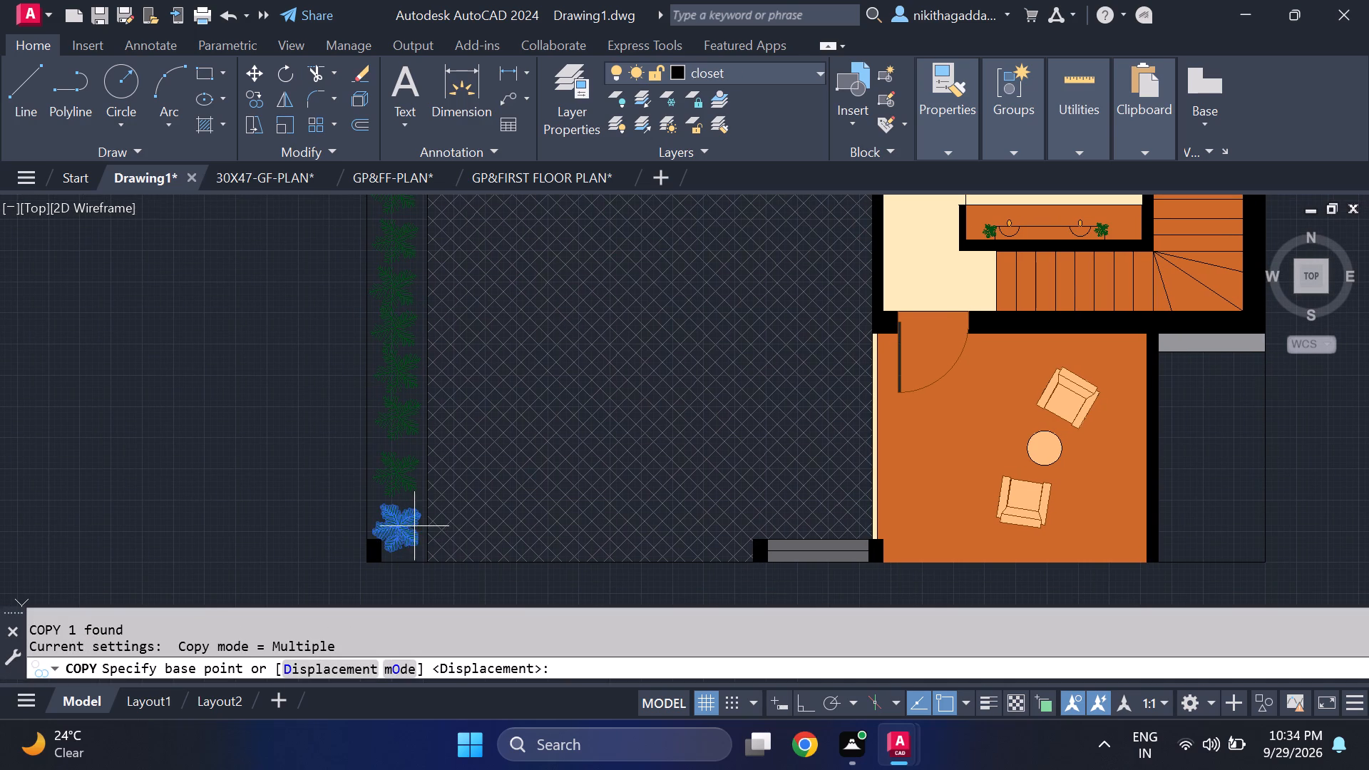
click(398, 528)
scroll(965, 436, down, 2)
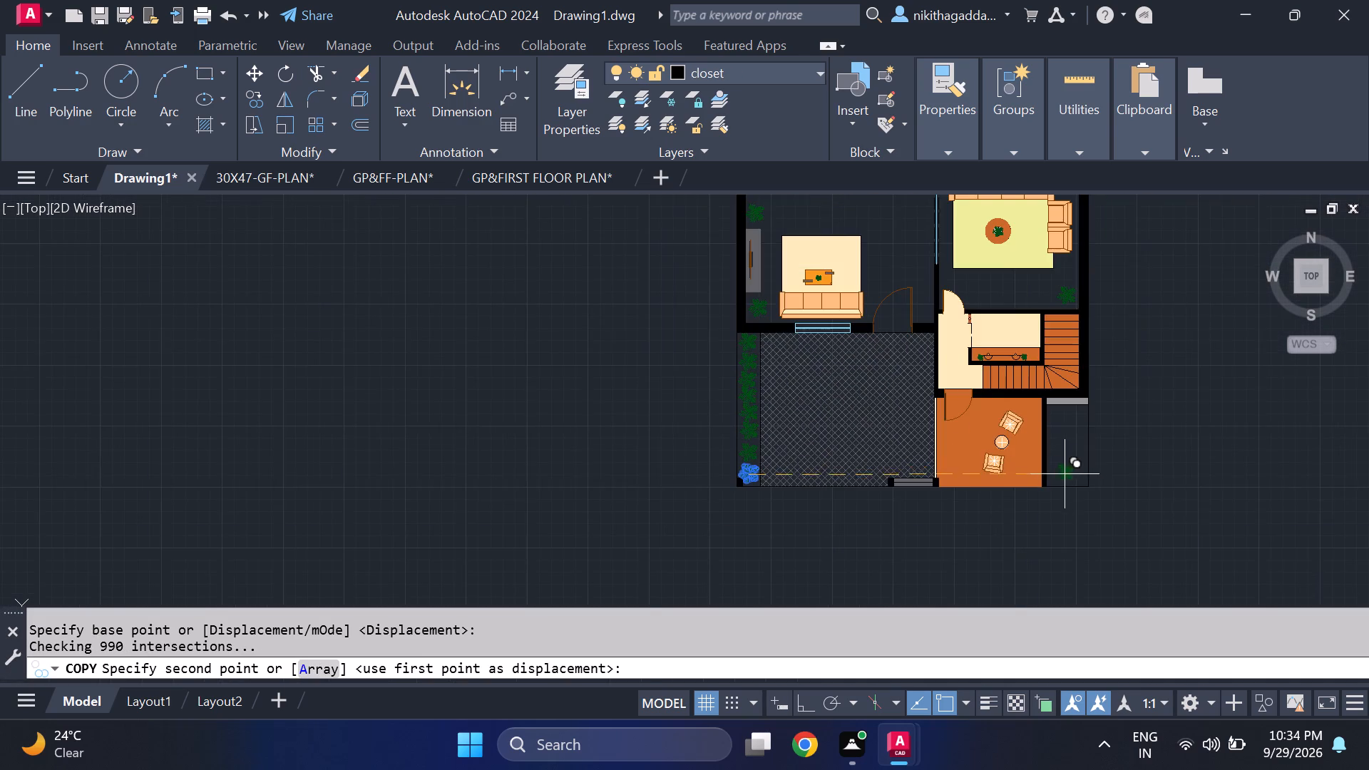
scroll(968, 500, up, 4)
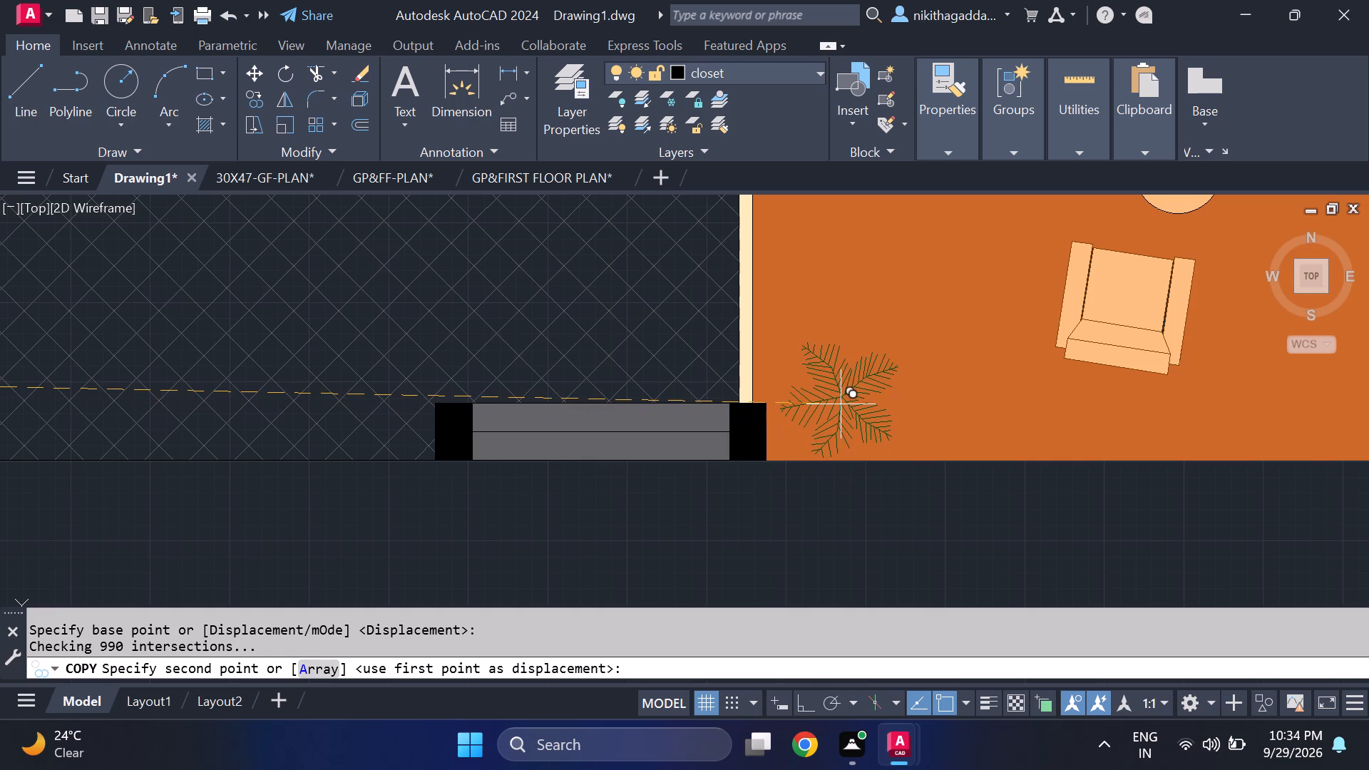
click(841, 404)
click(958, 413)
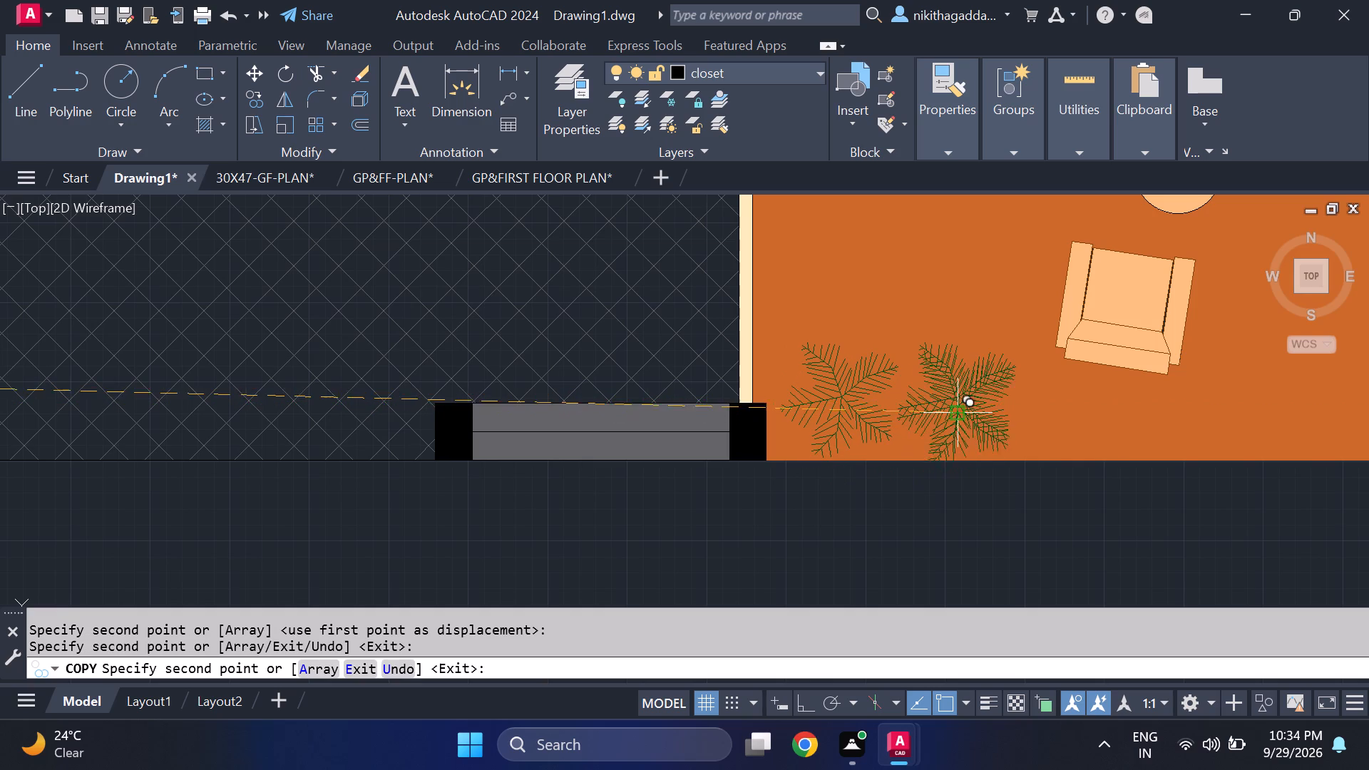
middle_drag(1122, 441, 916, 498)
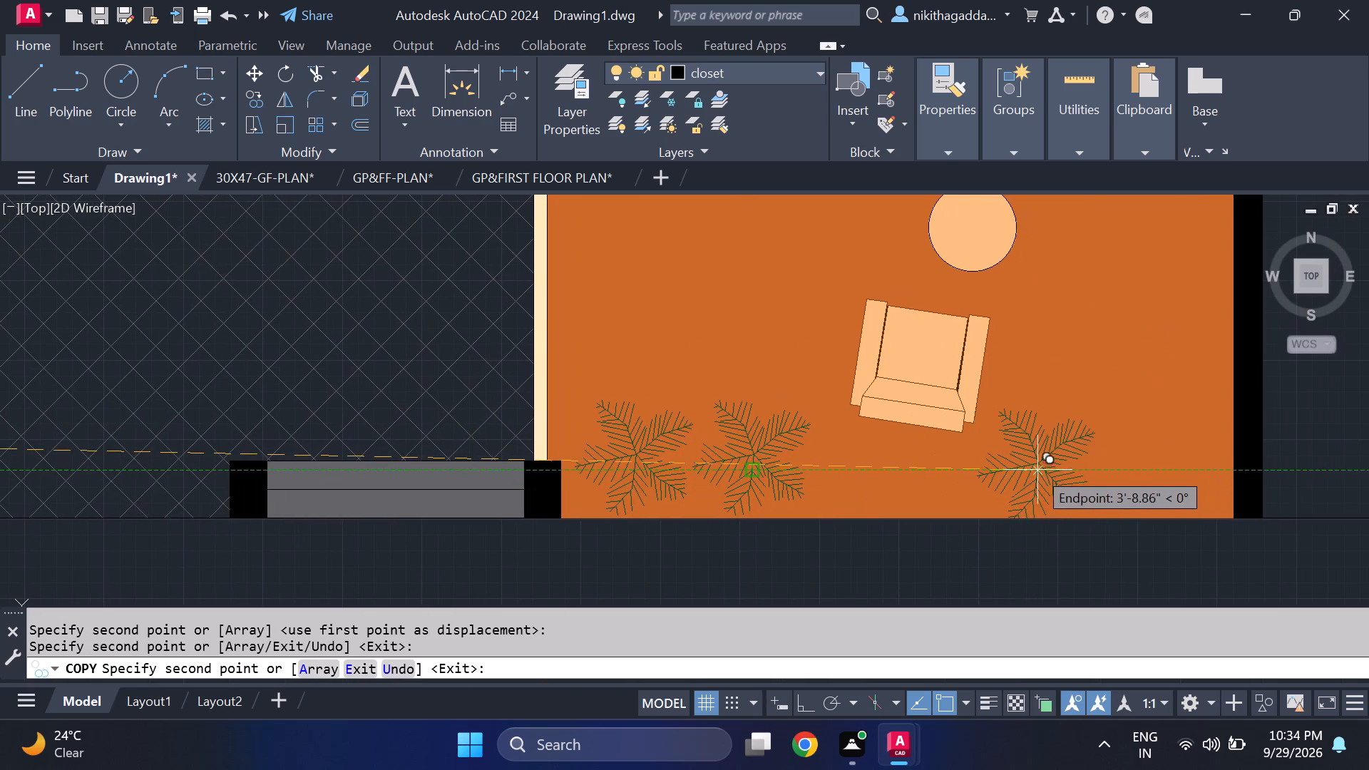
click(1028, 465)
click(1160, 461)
Place eight more copies of the plant in the narrow strip beside the sit-out, as four rows of two.
scroll(1153, 448, down, 2)
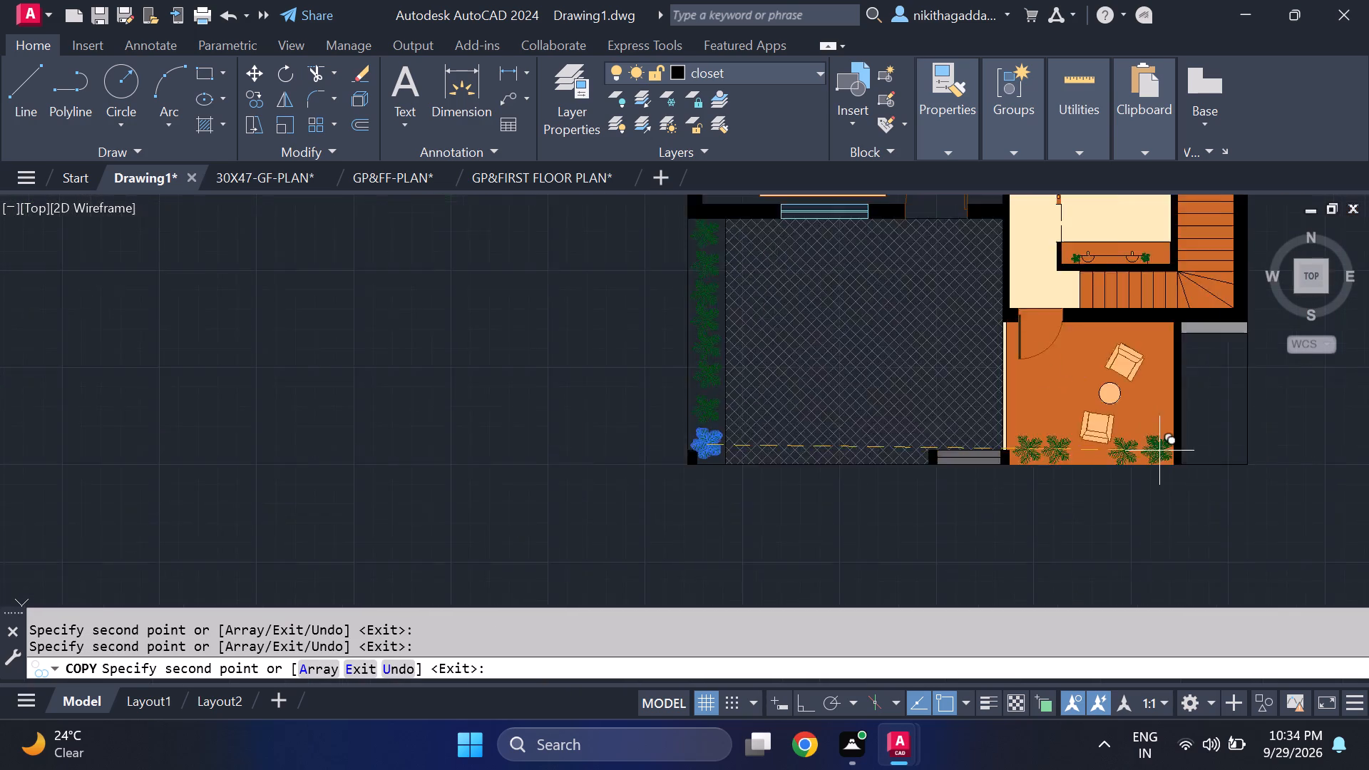
scroll(1170, 455, down, 2)
middle_drag(1239, 488, 1101, 519)
scroll(1134, 511, up, 3)
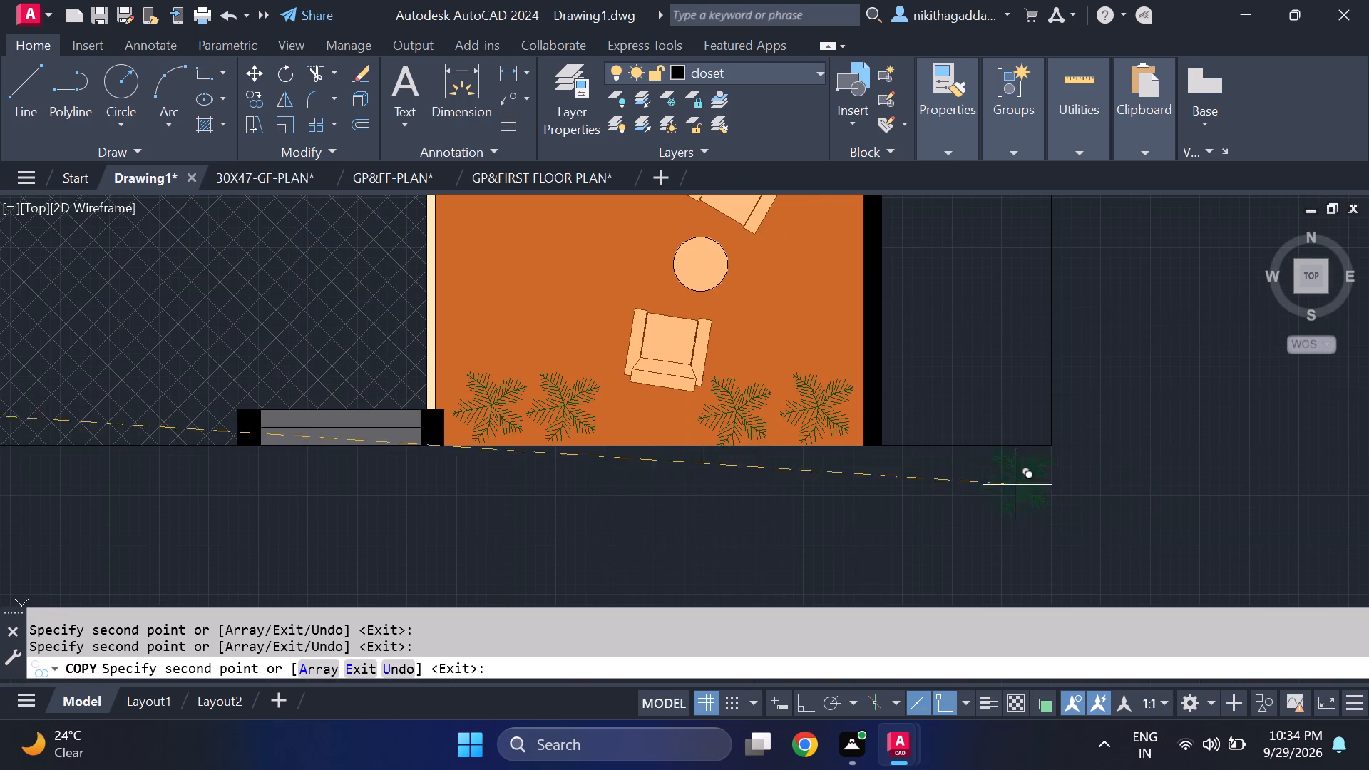
click(921, 404)
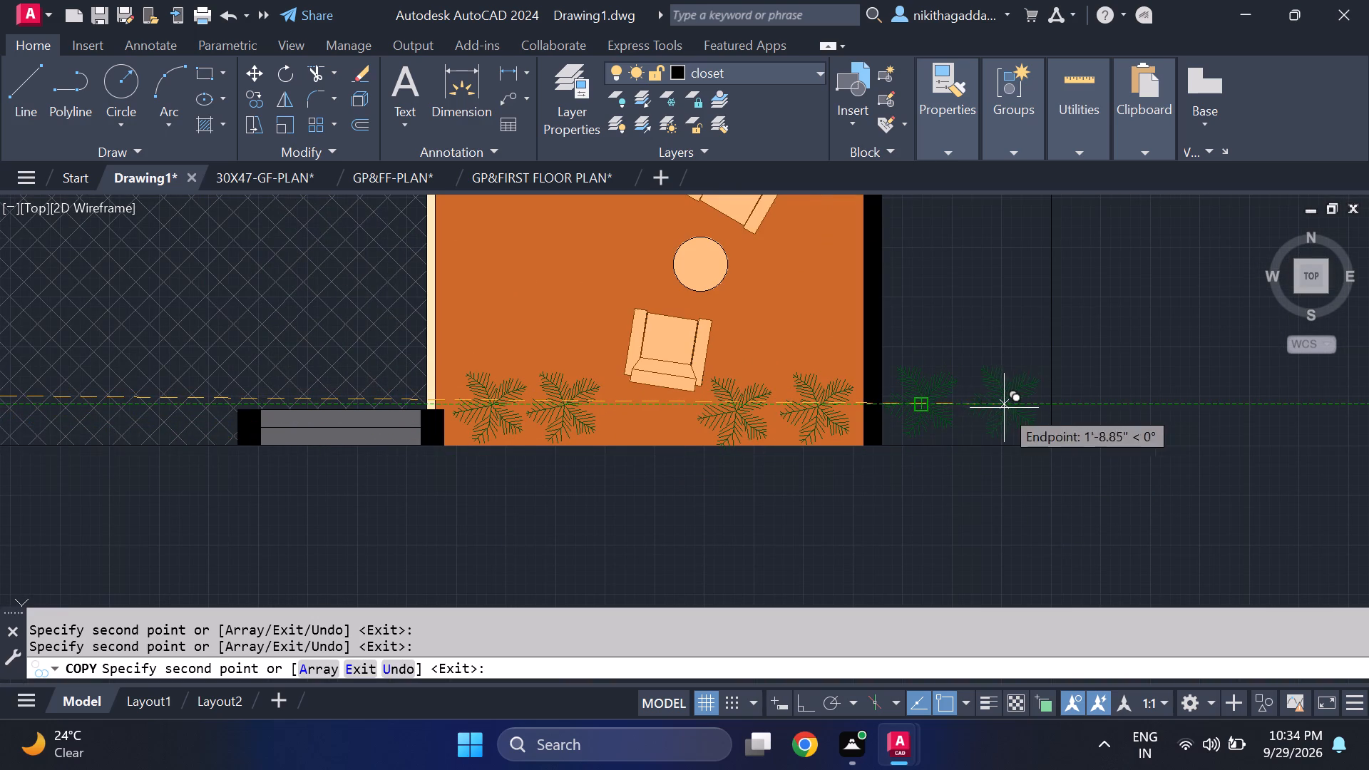
click(995, 406)
click(917, 328)
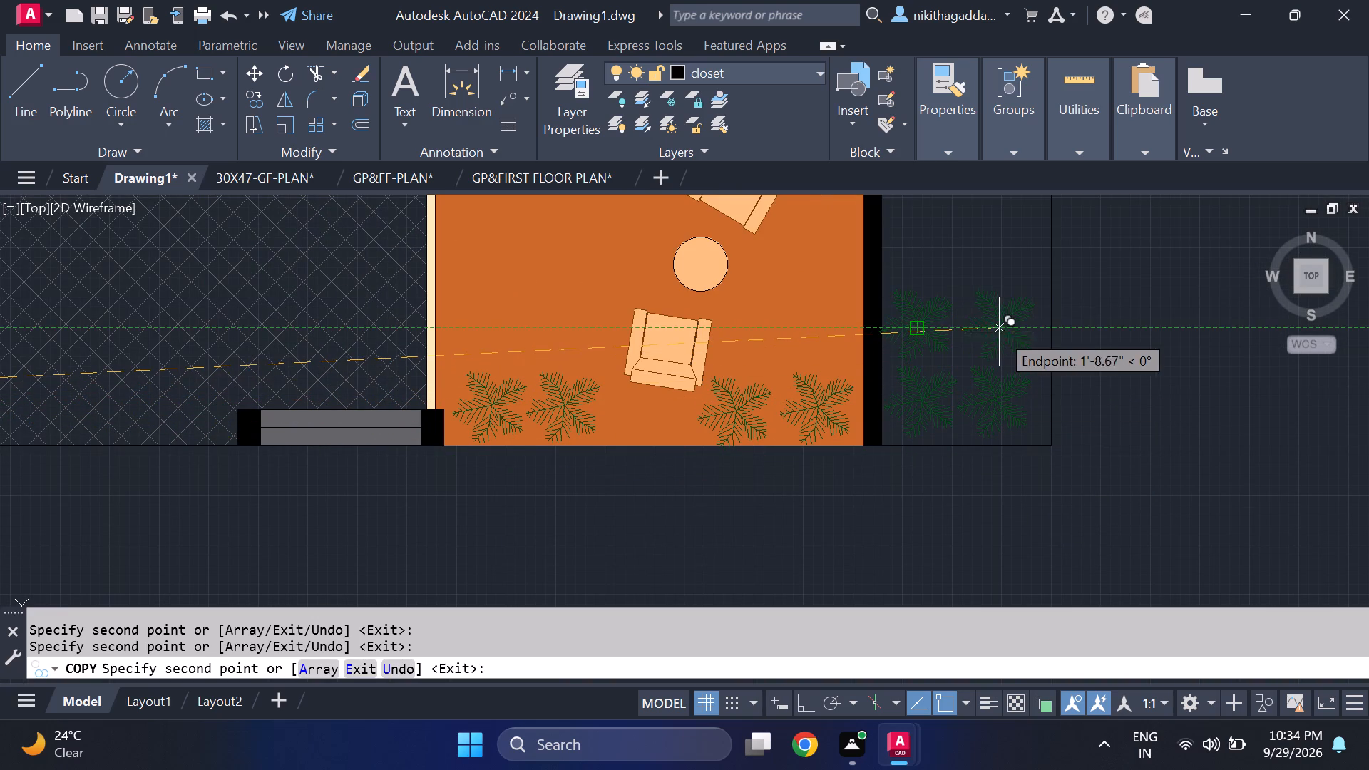
click(1006, 328)
middle_drag(972, 283, 970, 426)
click(916, 384)
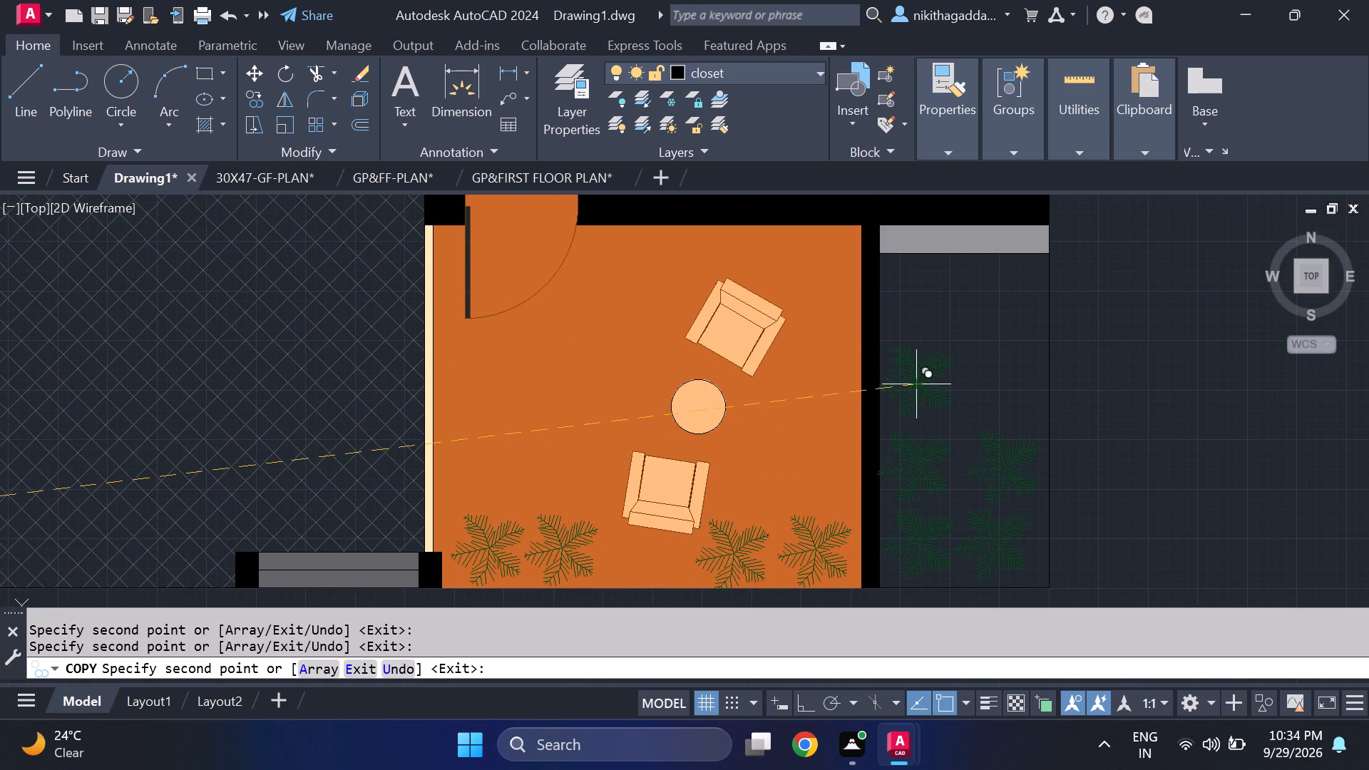
click(1004, 384)
click(911, 303)
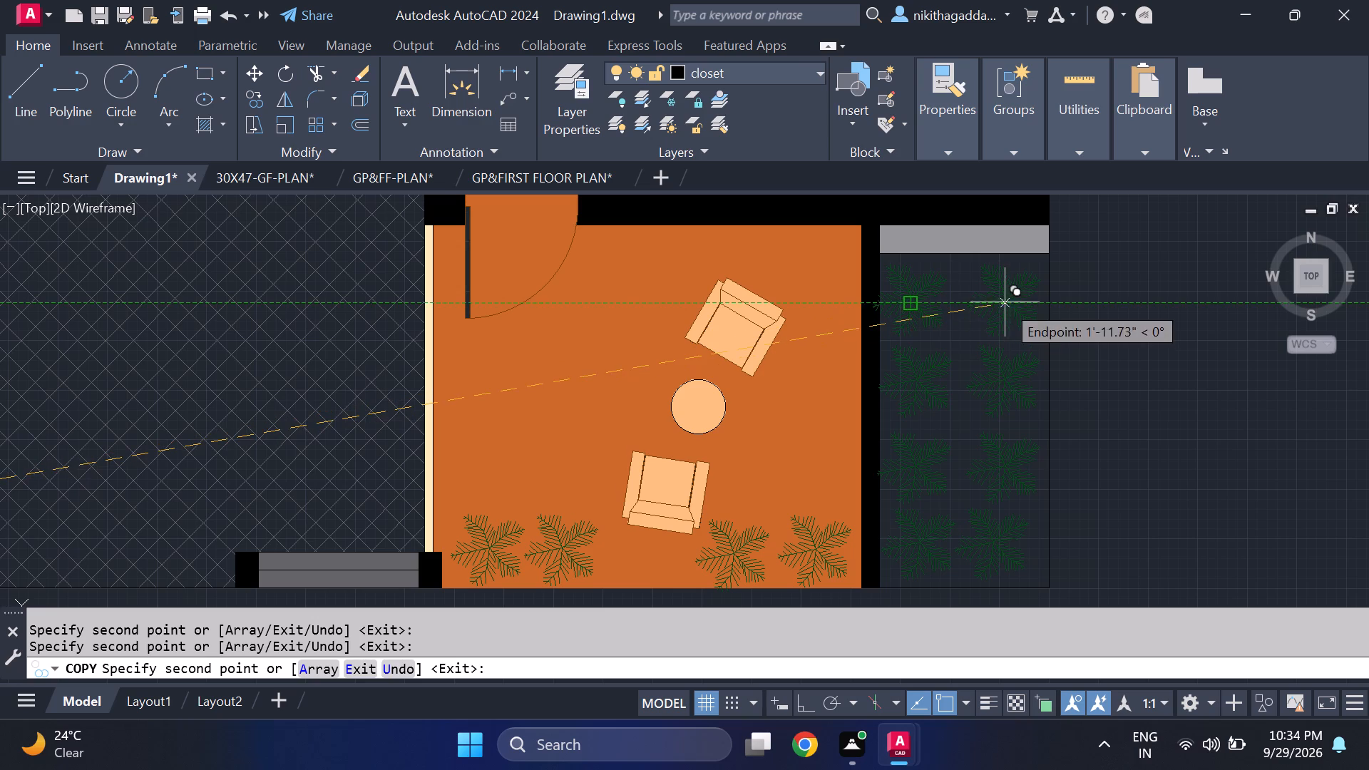
click(1005, 301)
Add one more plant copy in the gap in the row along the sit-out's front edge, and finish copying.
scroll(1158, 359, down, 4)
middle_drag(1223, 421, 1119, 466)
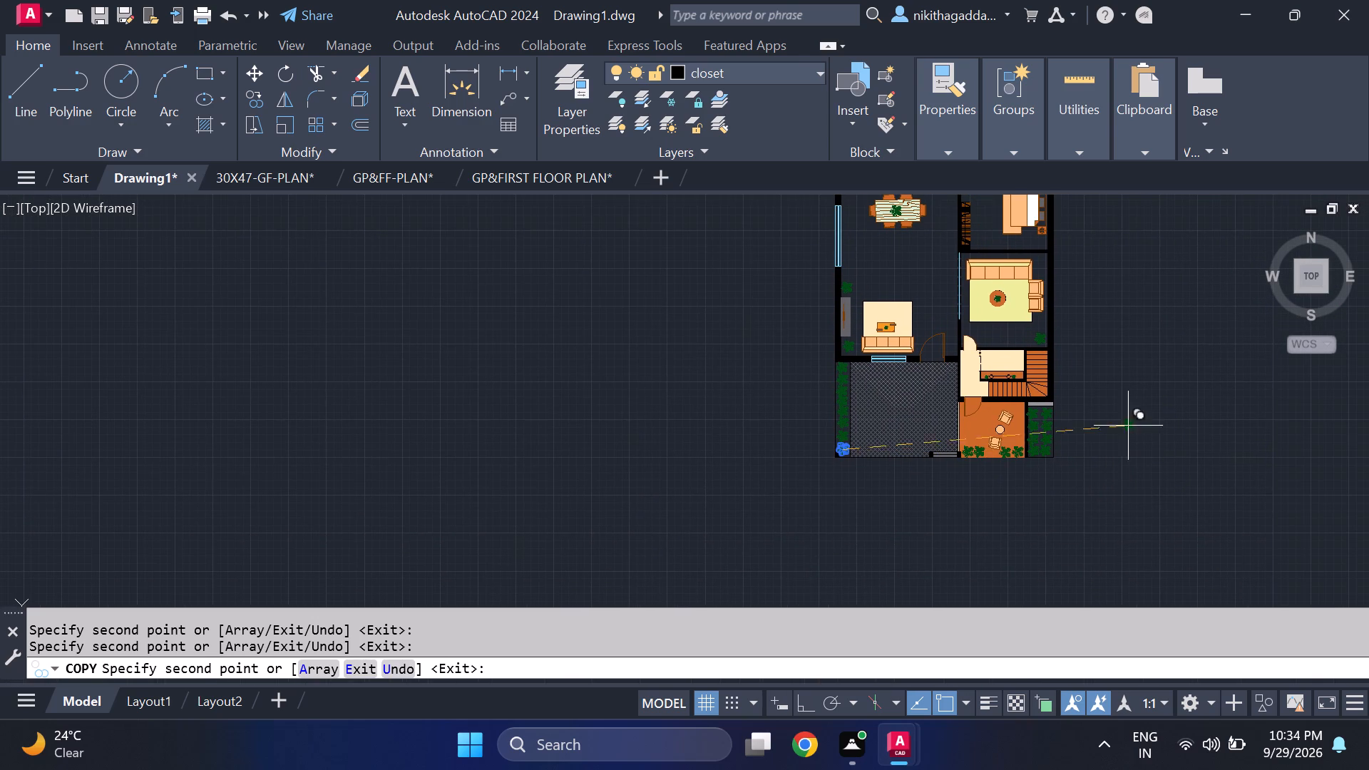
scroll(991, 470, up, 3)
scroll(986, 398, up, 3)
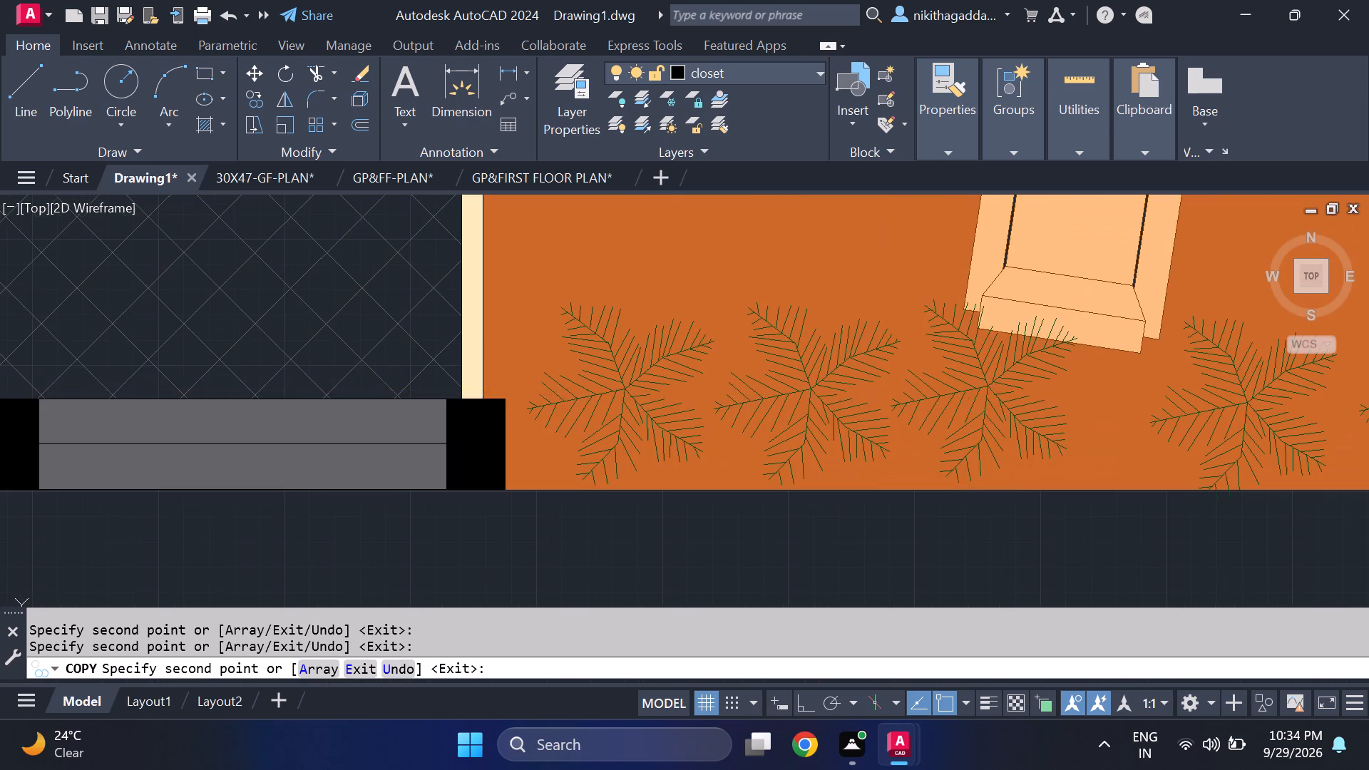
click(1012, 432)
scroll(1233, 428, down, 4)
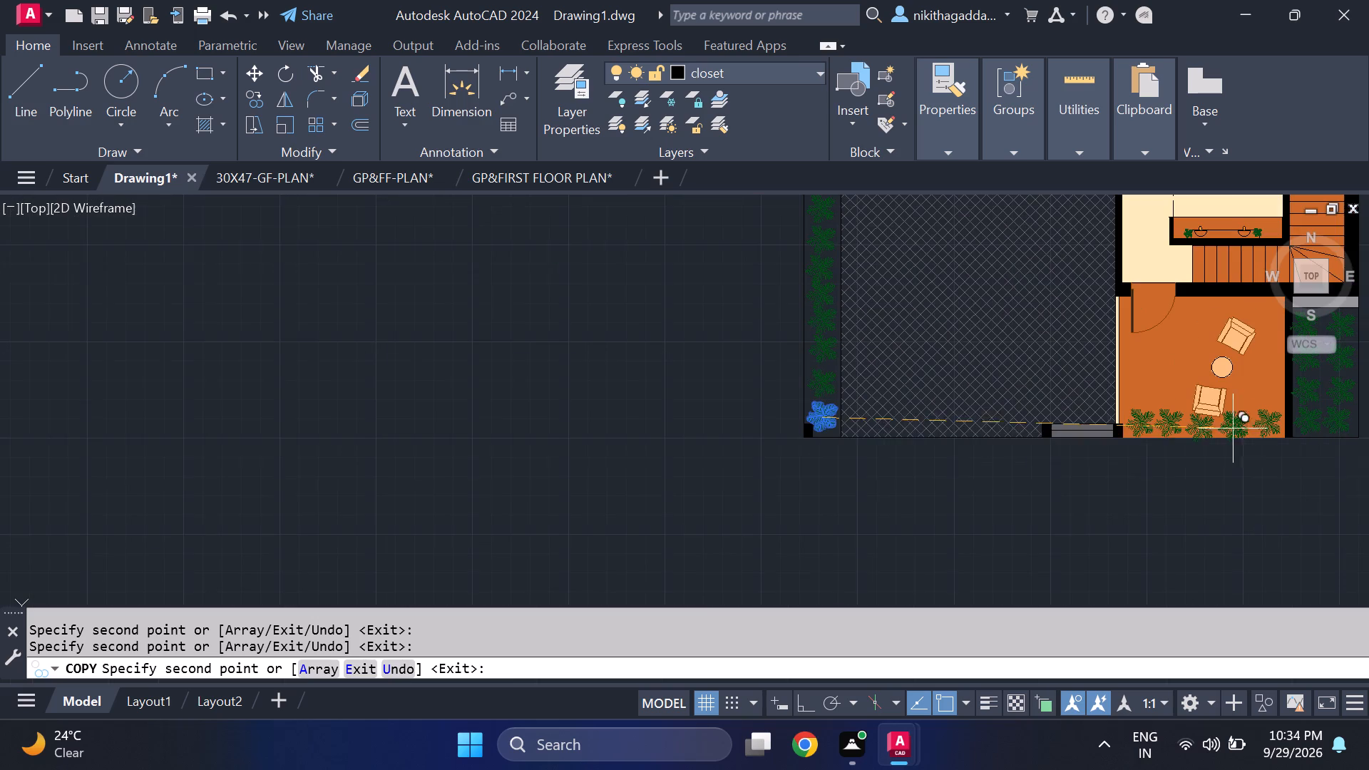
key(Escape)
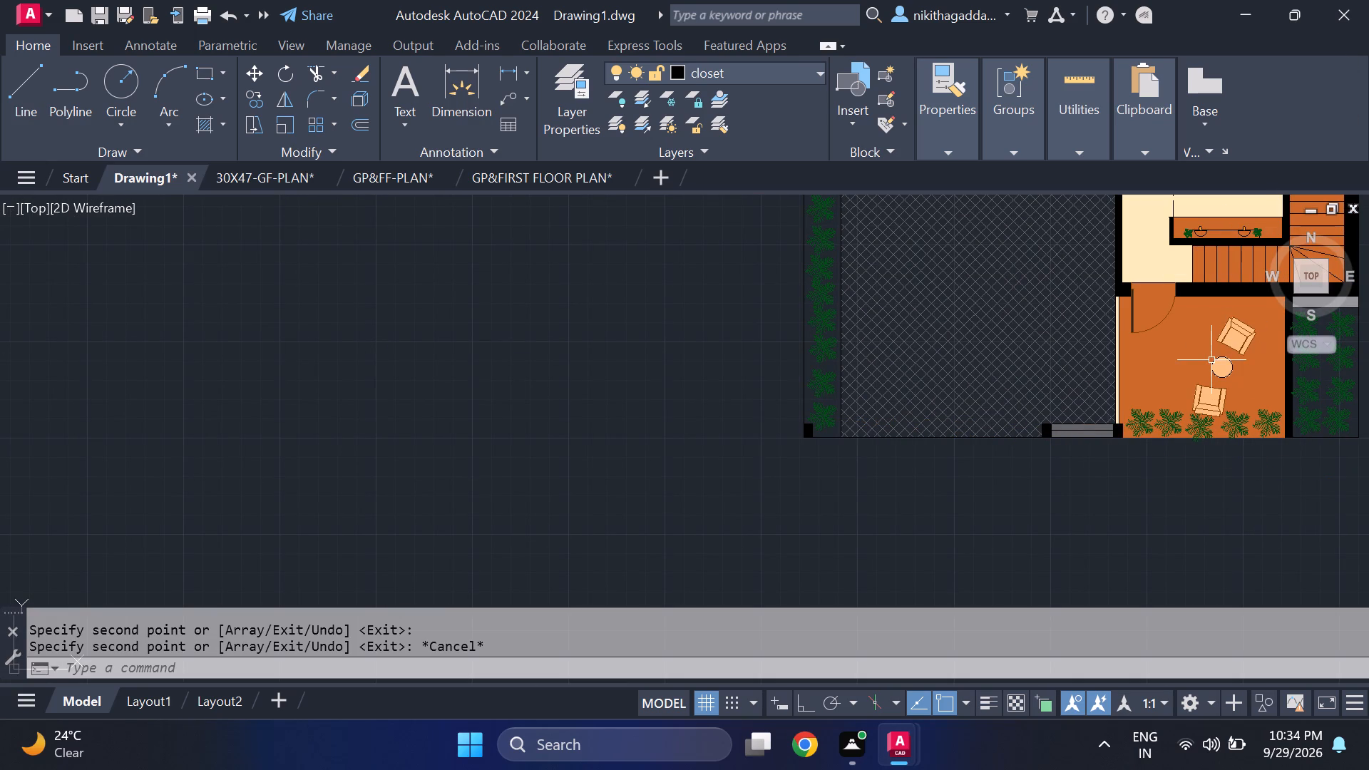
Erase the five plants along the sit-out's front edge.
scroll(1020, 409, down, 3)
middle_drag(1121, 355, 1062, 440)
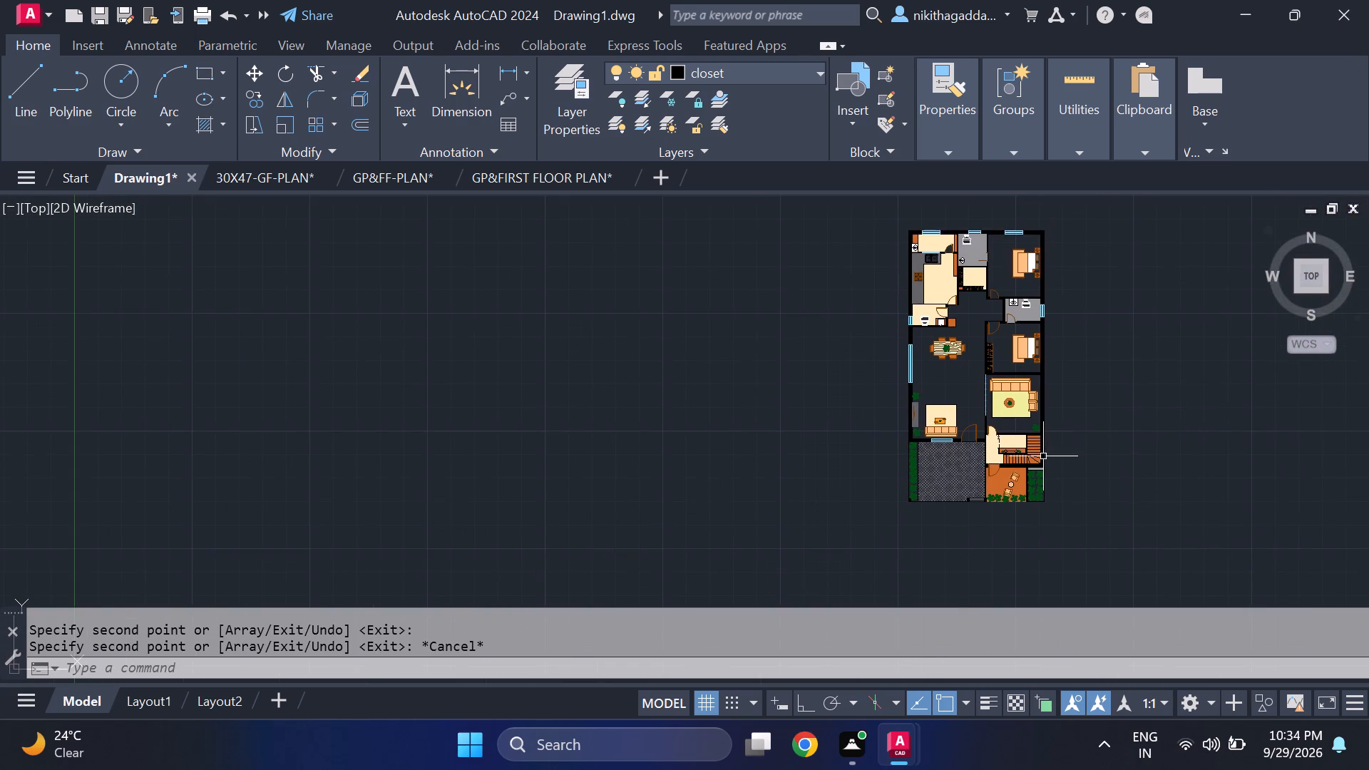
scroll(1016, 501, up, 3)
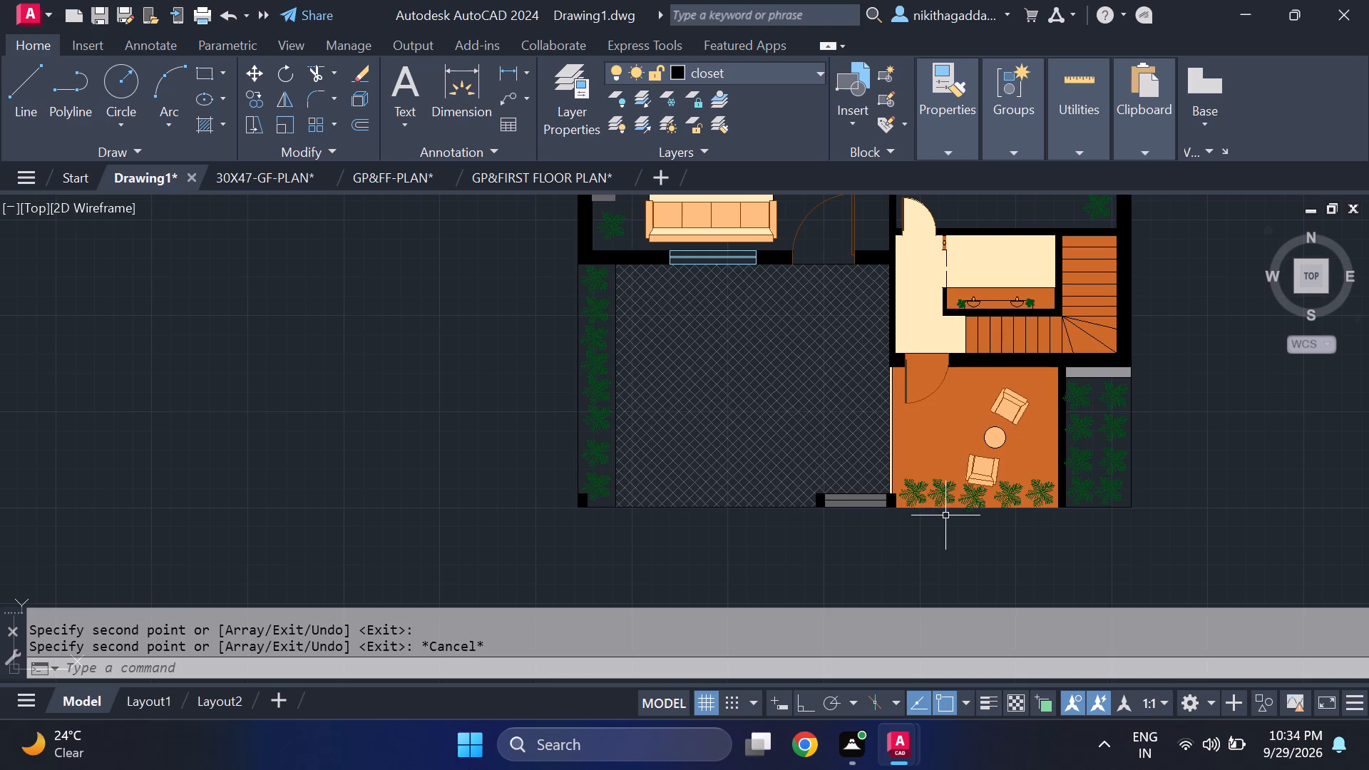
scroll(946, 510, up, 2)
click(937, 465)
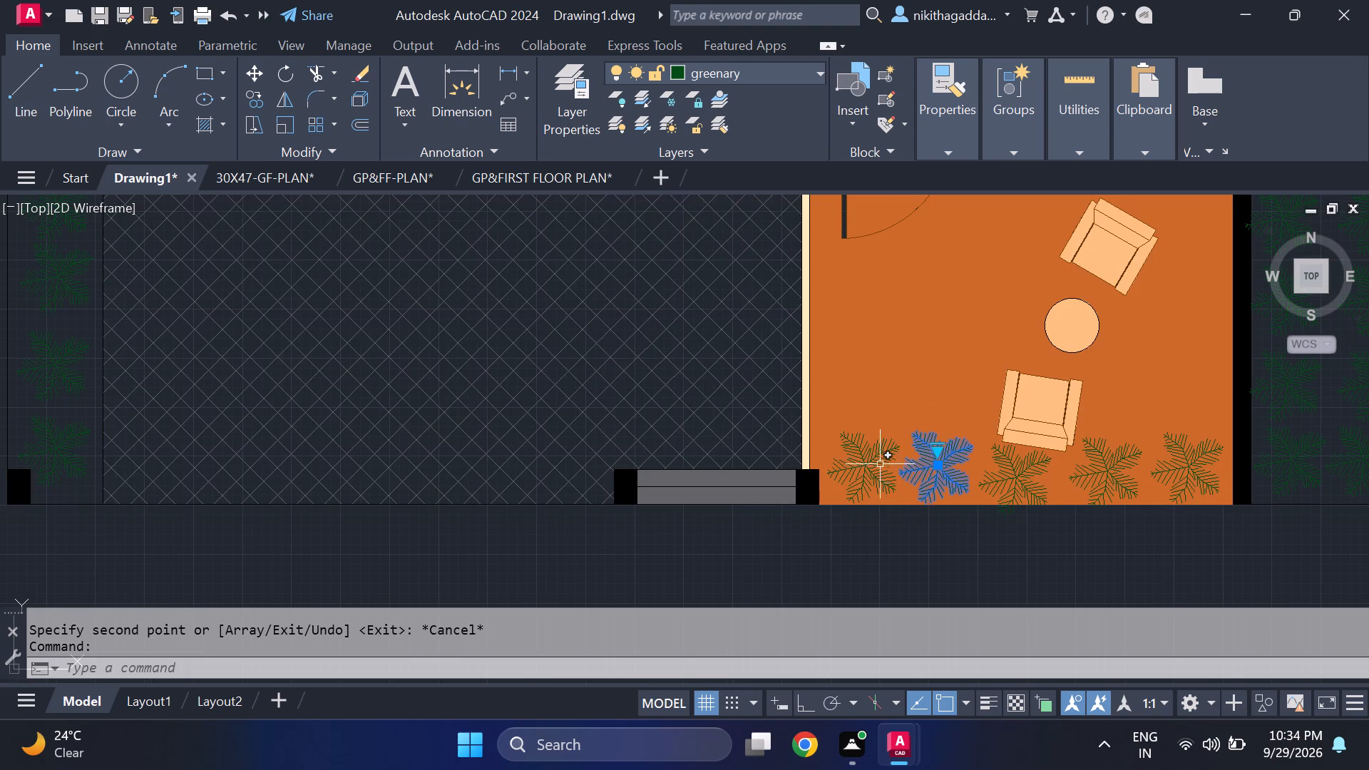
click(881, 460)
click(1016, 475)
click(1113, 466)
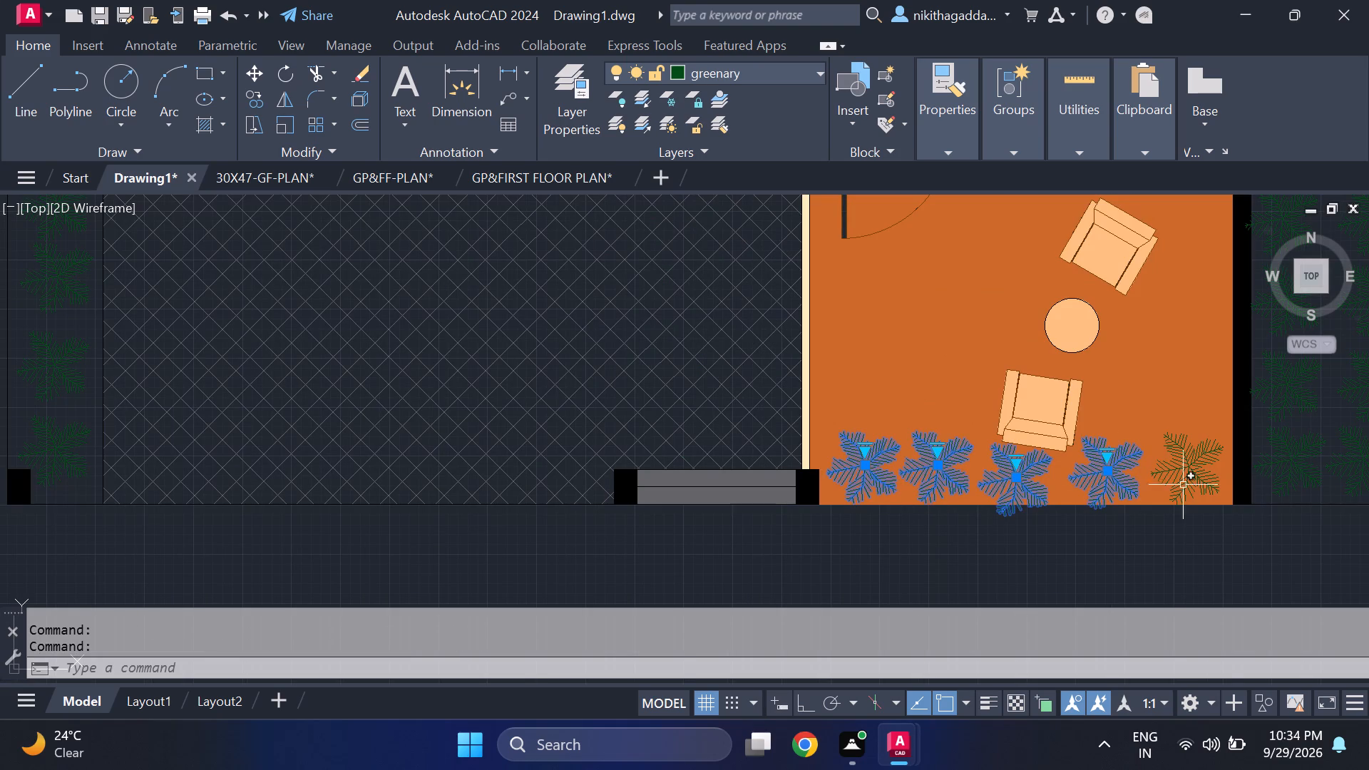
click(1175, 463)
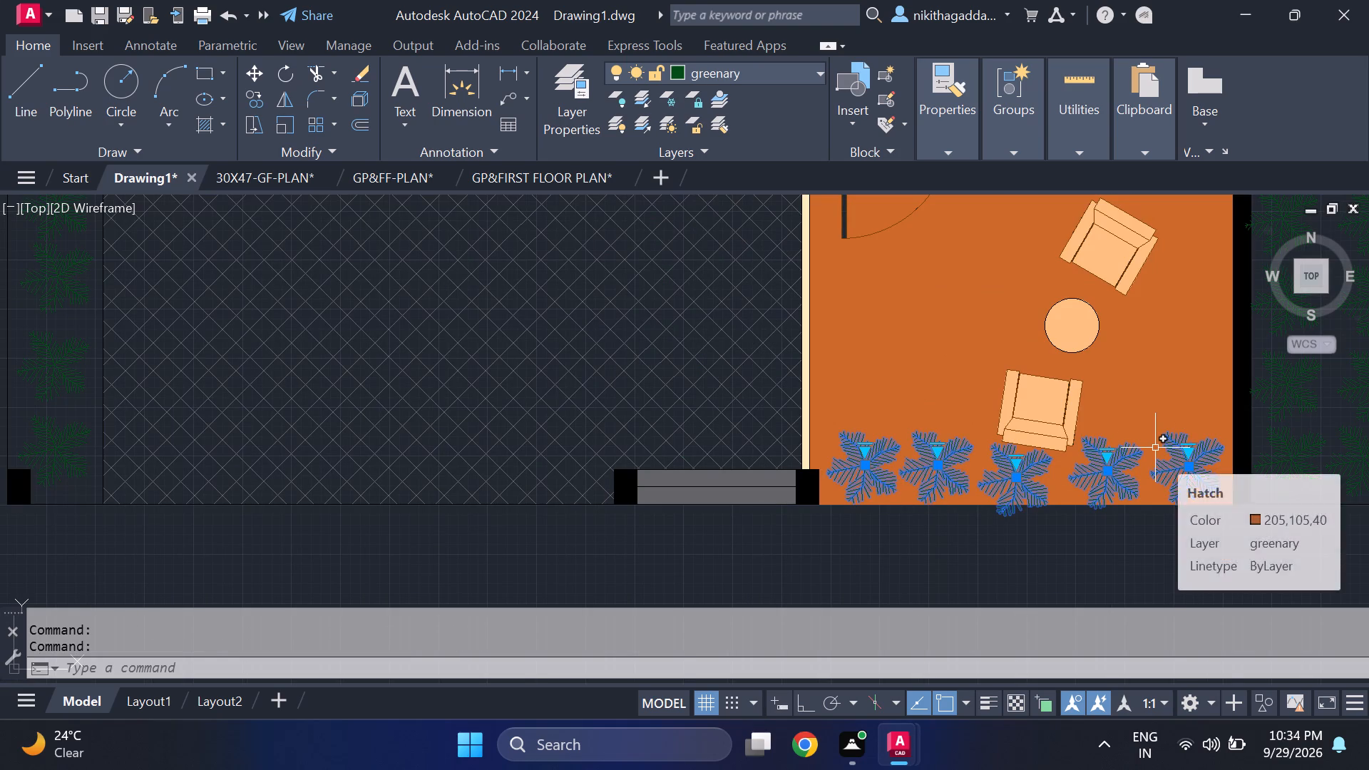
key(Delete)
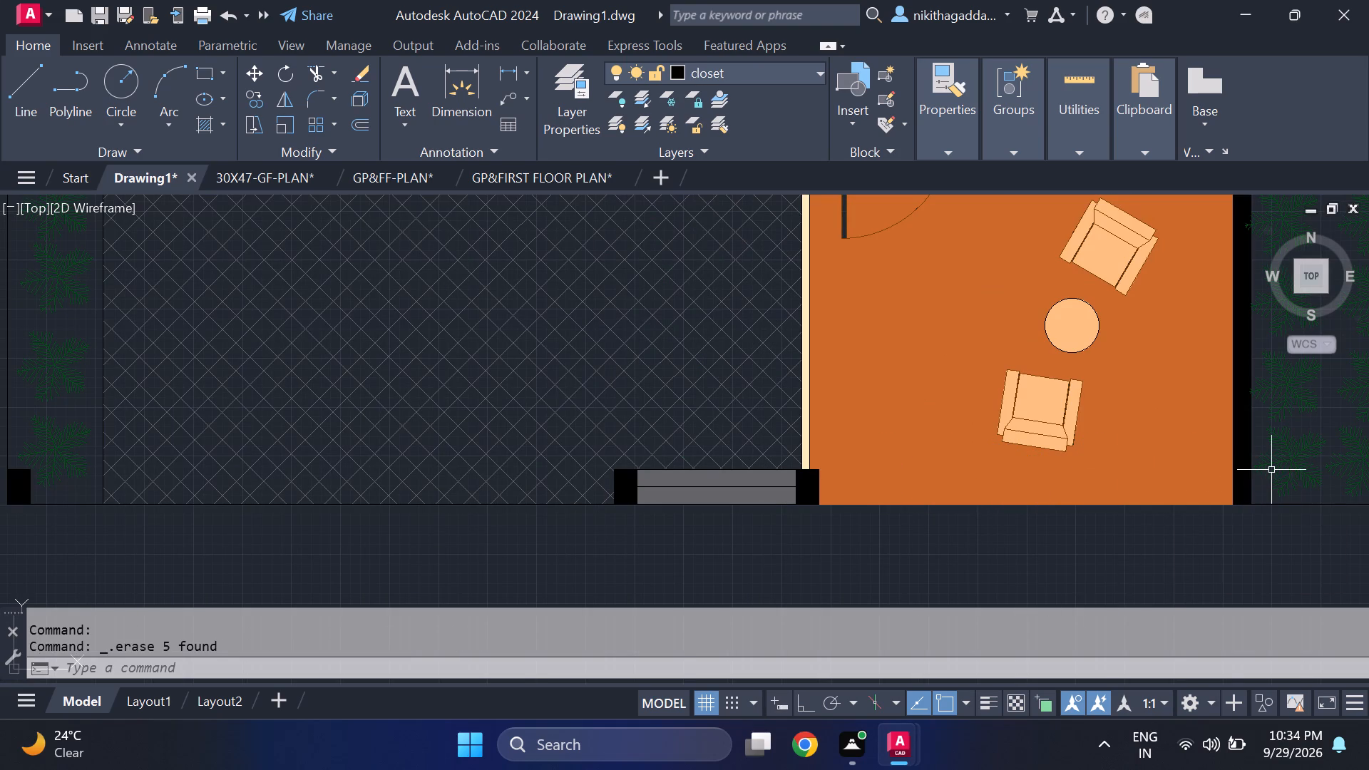
Copy the front plant nearest the sit-out wall in the side strip to the empty area below the sit-out.
click(1272, 469)
key(c)
key(o)
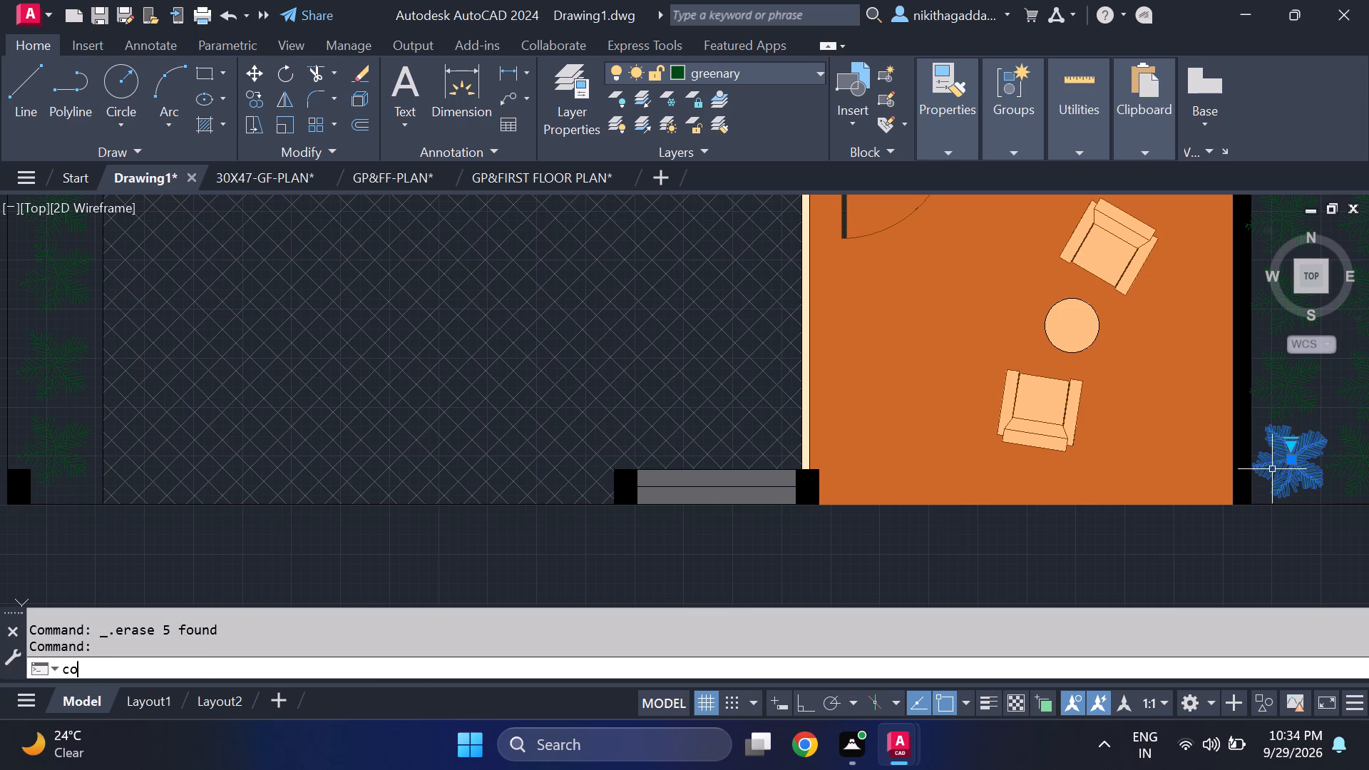
key(Return)
click(1289, 462)
middle_drag(1037, 574, 1023, 564)
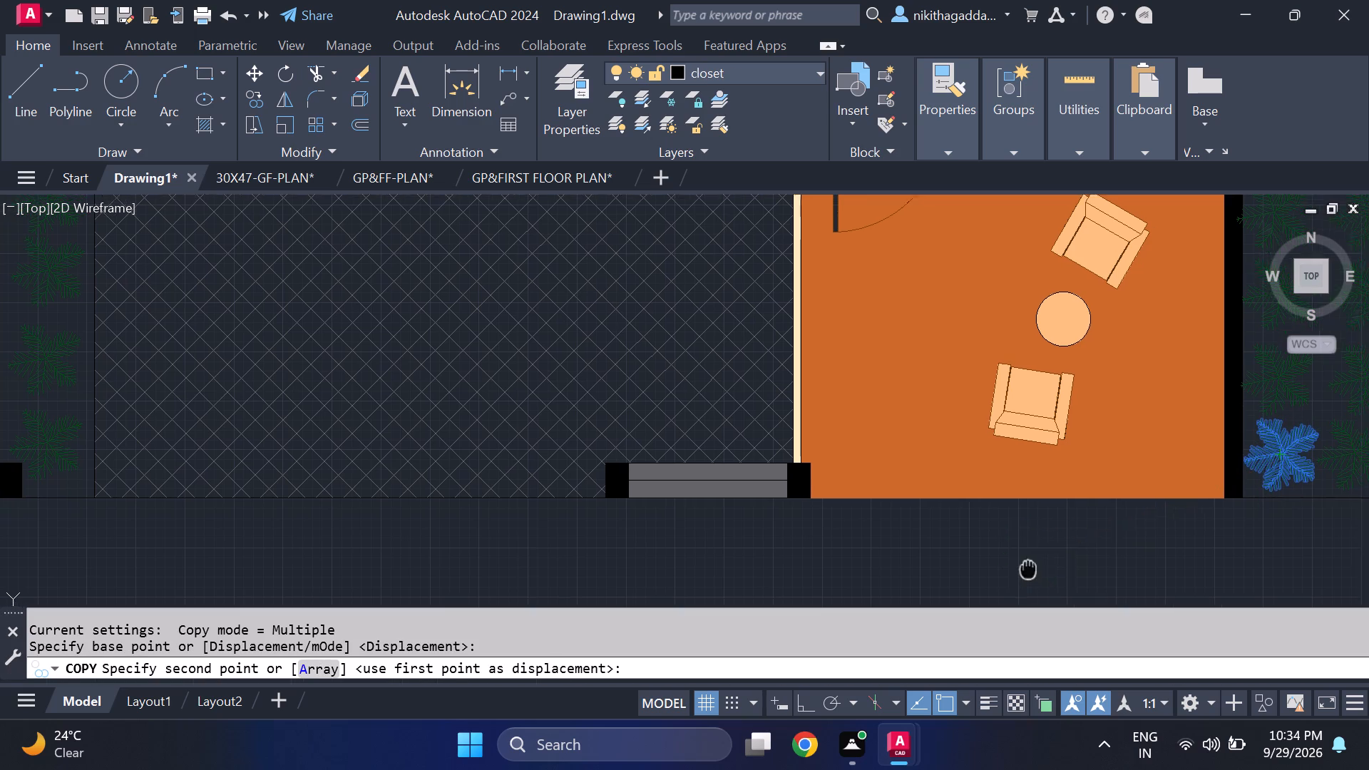
middle_drag(1023, 564, 1091, 441)
click(893, 488)
key(grave)
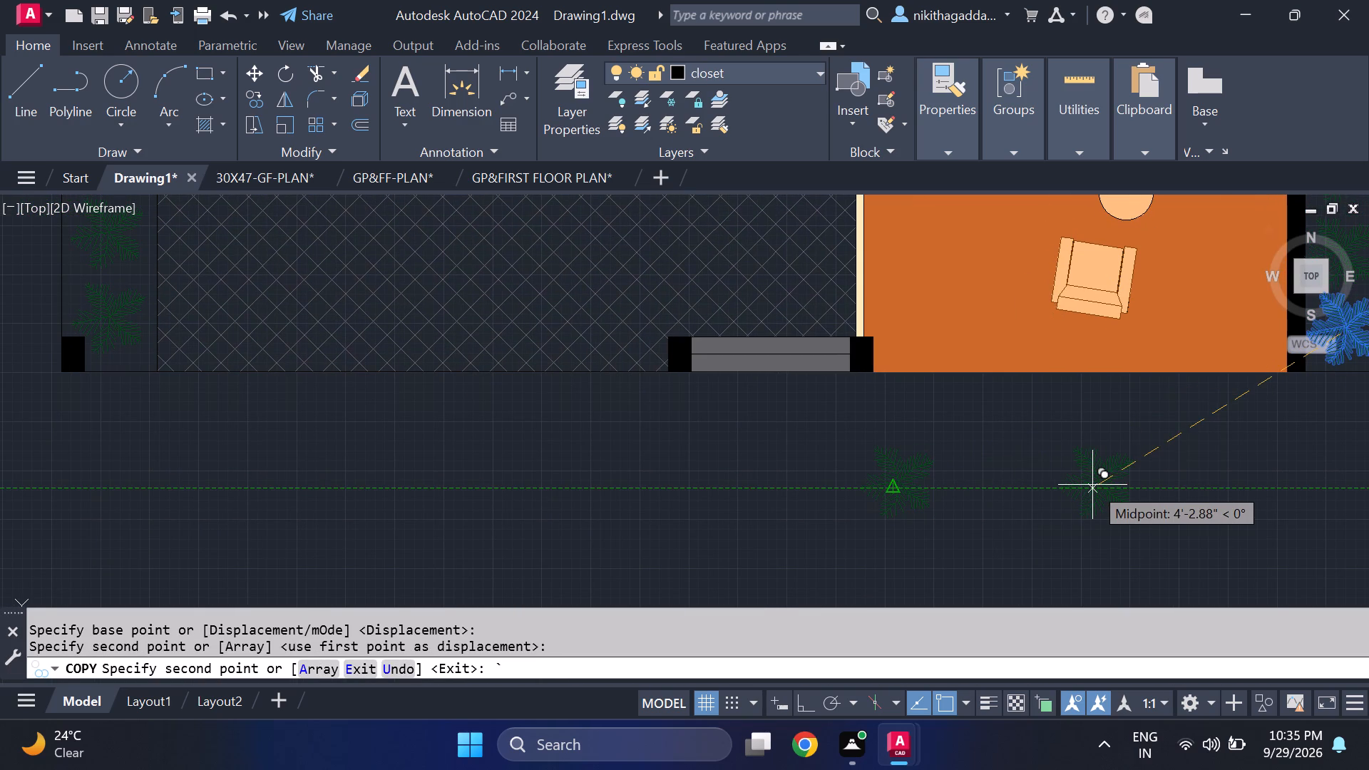
key(Escape)
Scale down the copied plant below the sit-out about its centre.
drag(1029, 481, 993, 491)
click(815, 505)
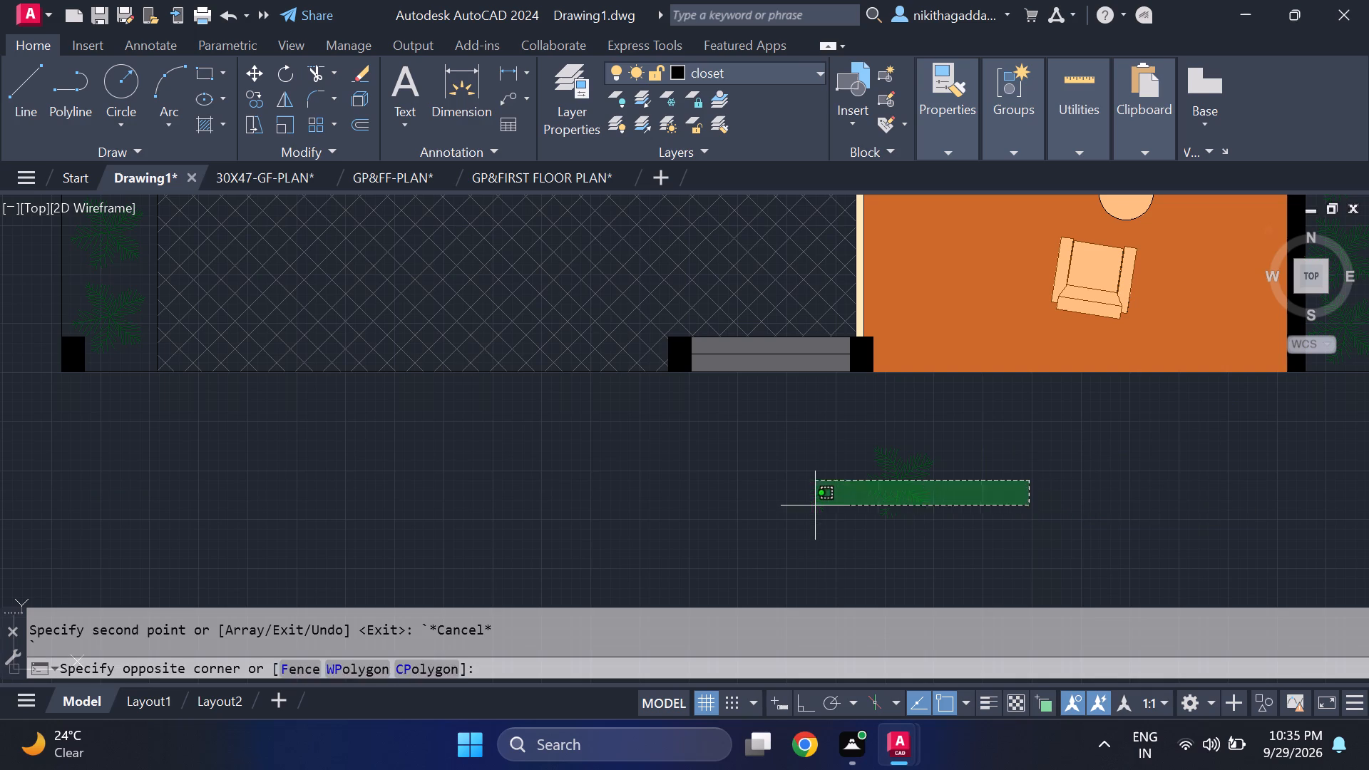
text(scale)
key(Return)
click(902, 478)
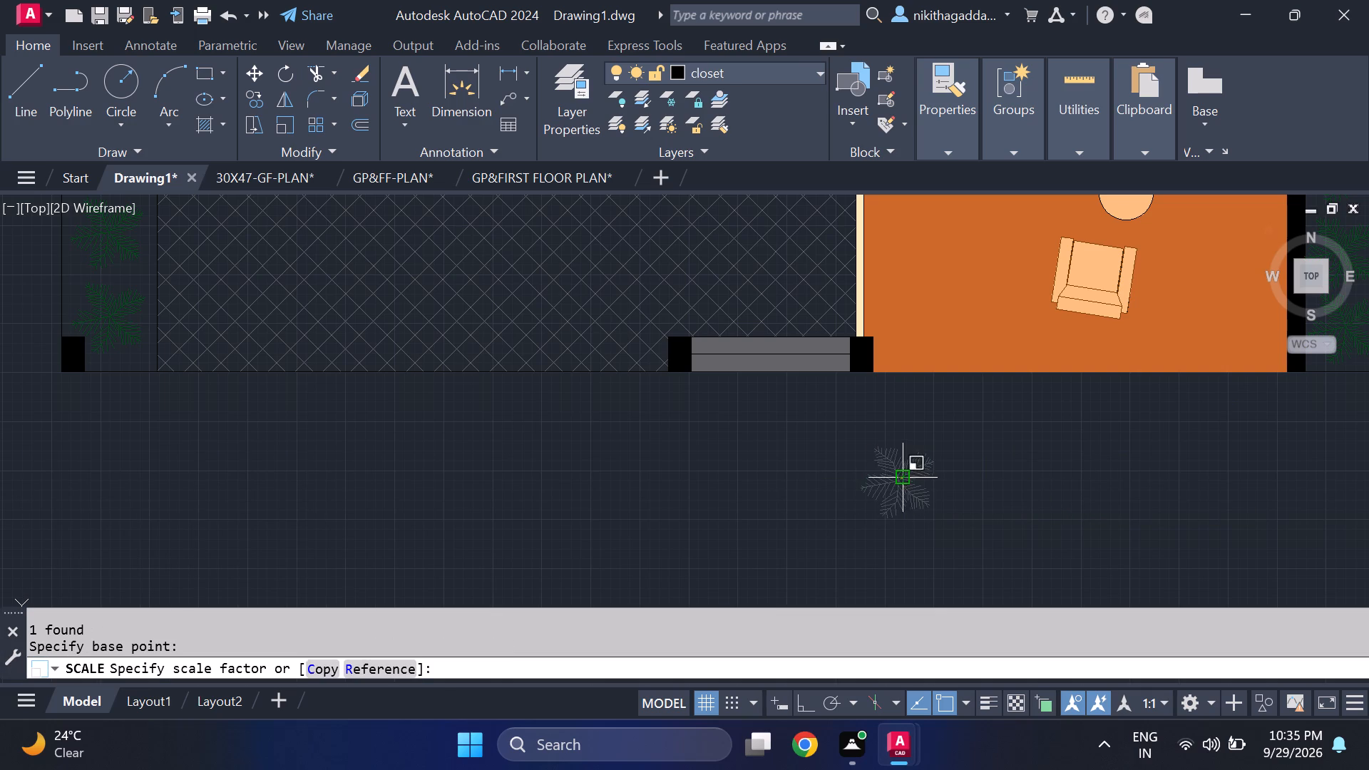
scroll(917, 442, up, 3)
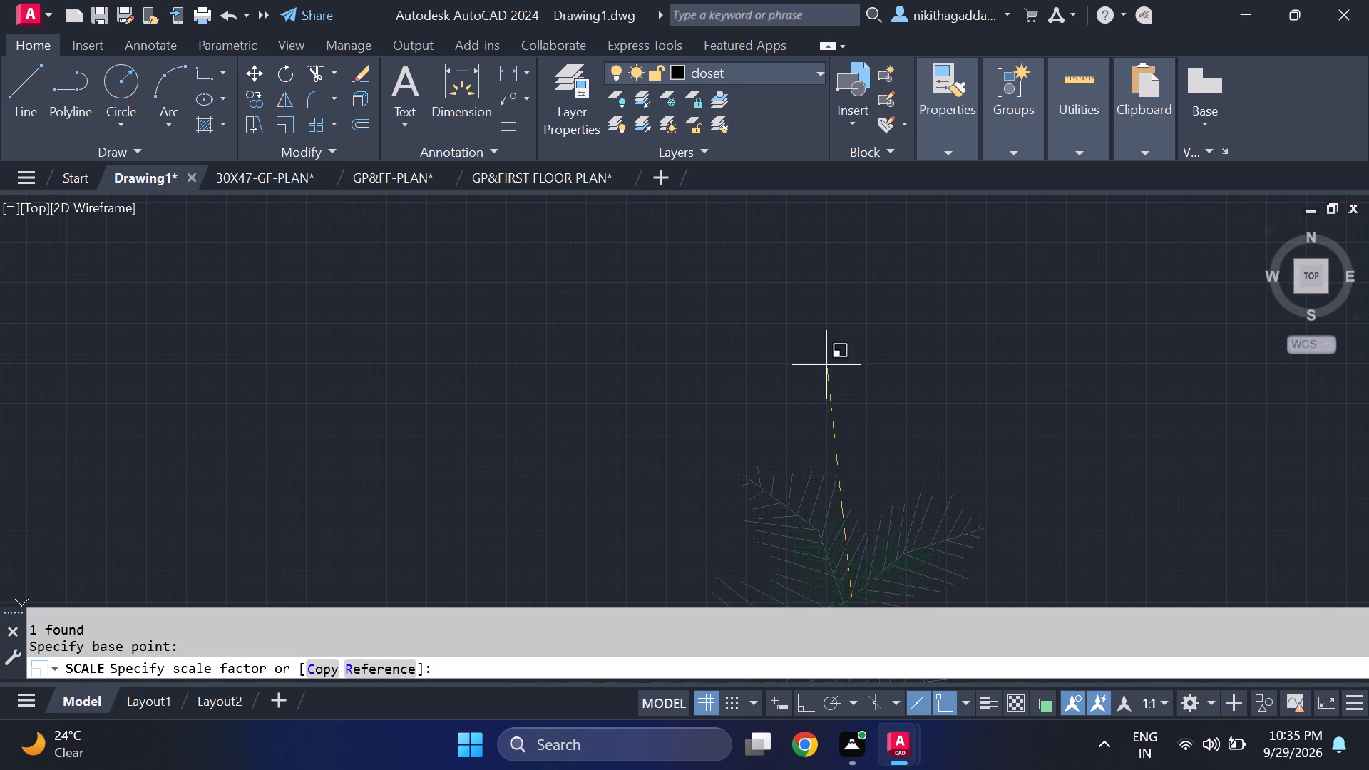
click(846, 329)
Copy the scaled-down plant by its centre to the first three spots along the sit-out's front edge, starting beside the gate-side pillar.
scroll(871, 376, down, 3)
drag(932, 425, 923, 427)
click(786, 465)
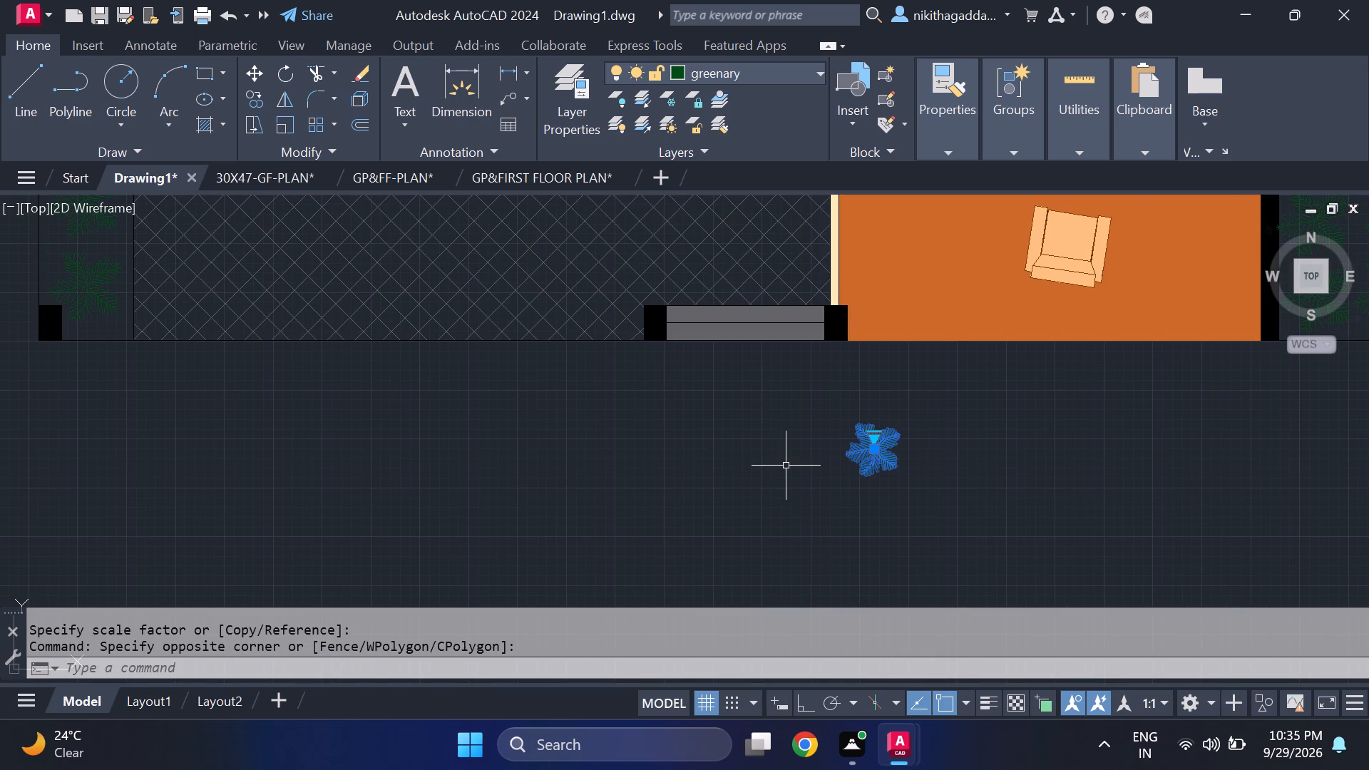
text(co)
key(Return)
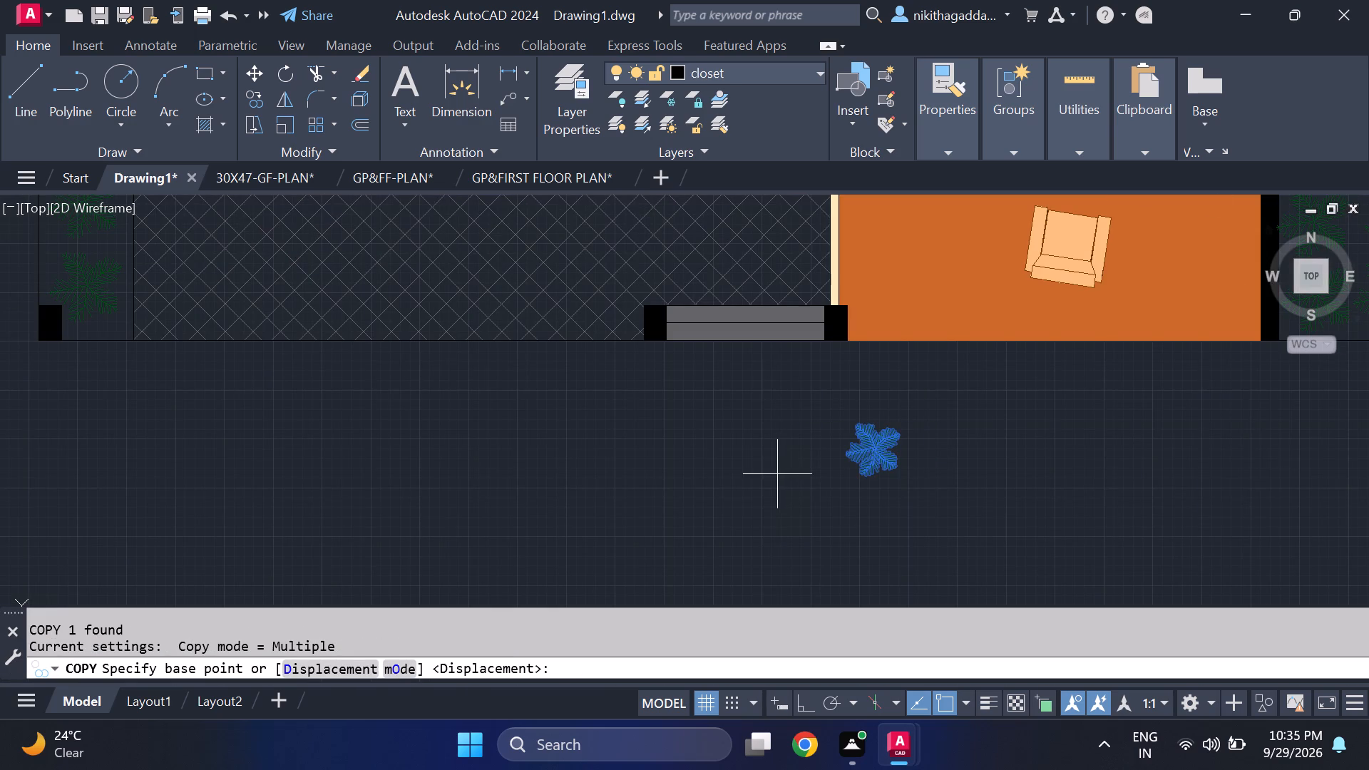
scroll(824, 454, up, 3)
click(1027, 431)
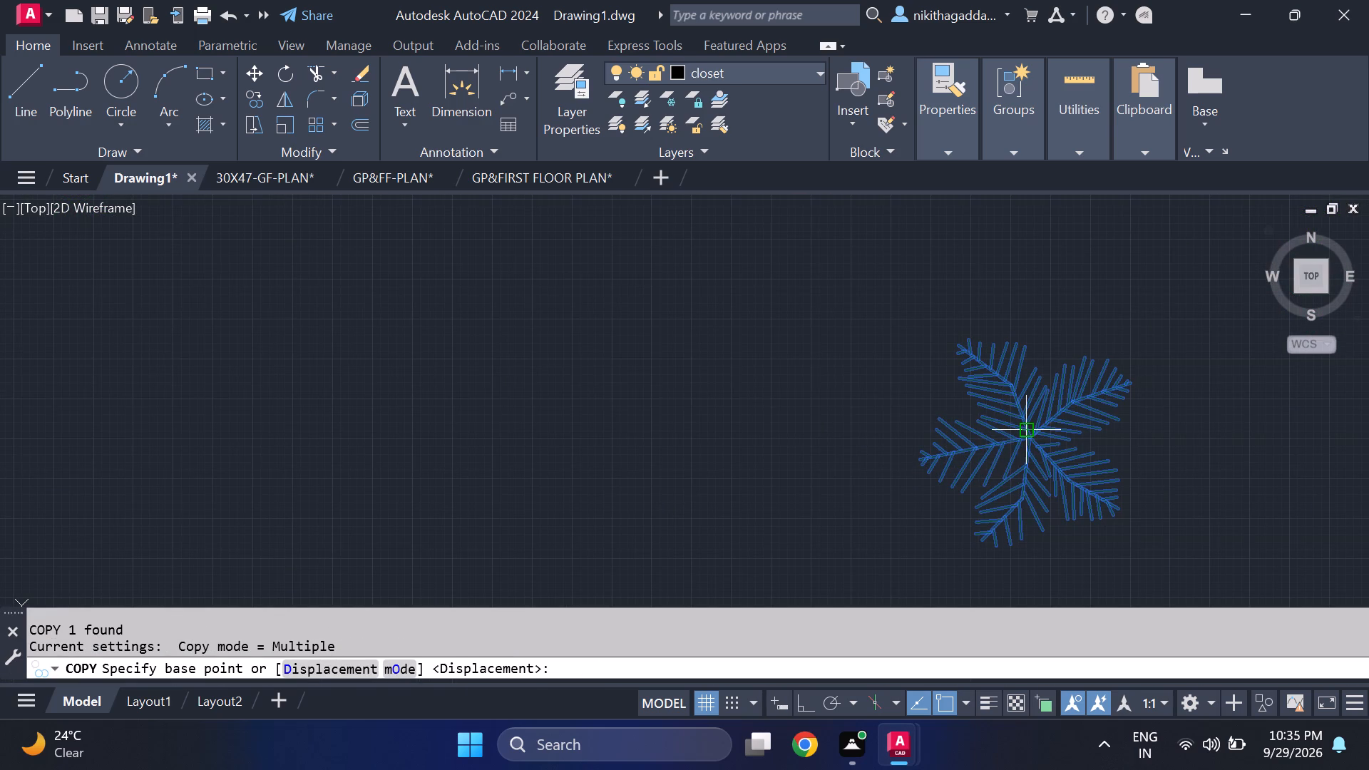
scroll(1001, 309, down, 1)
middle_drag(1001, 309, 970, 488)
middle_drag(1017, 327, 969, 496)
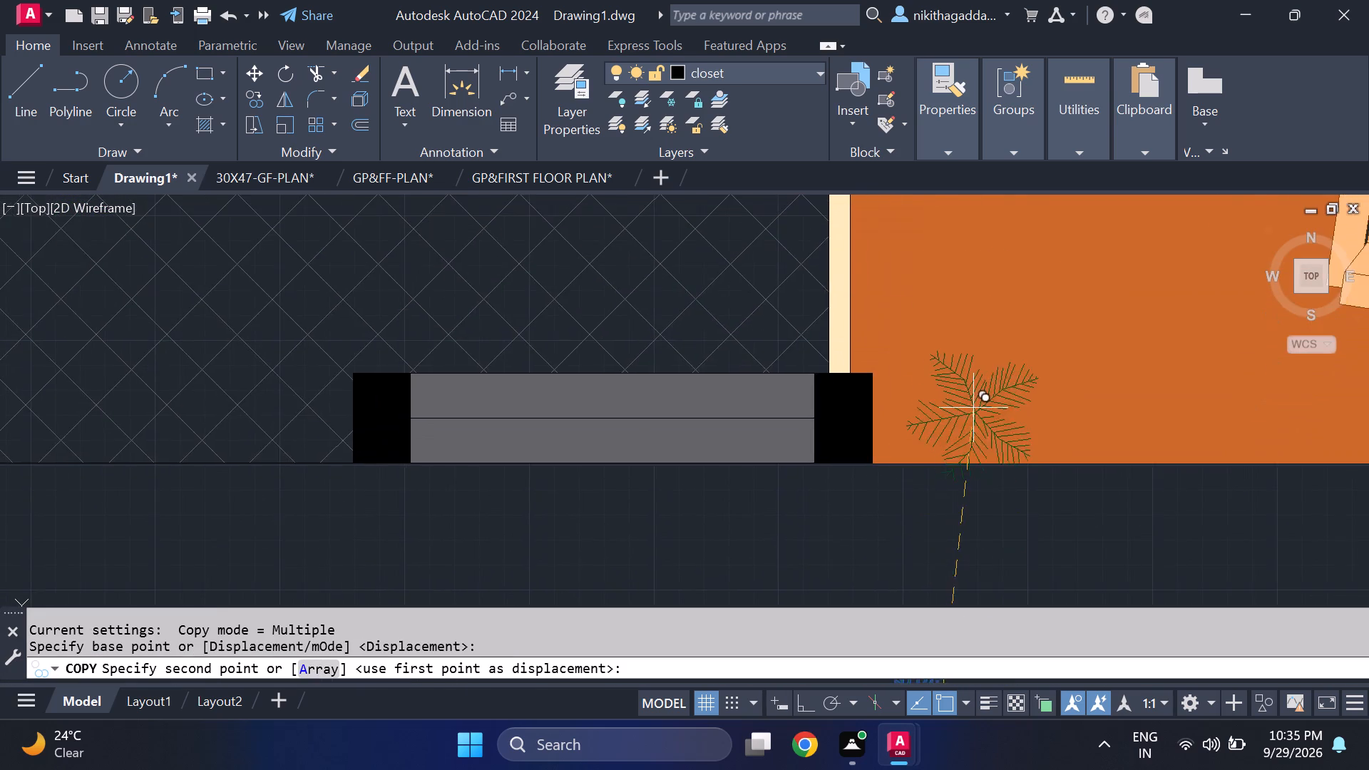
scroll(974, 406, down, 4)
scroll(983, 380, up, 3)
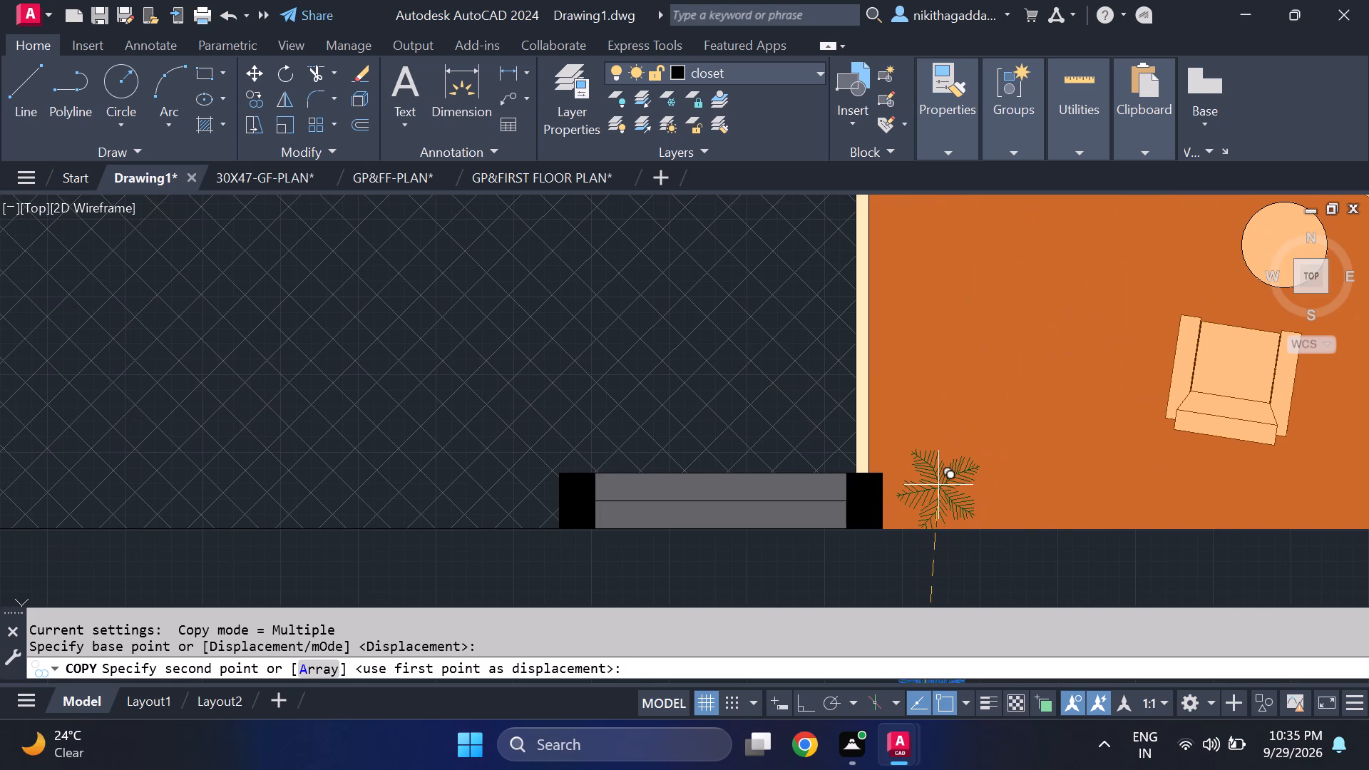
click(940, 483)
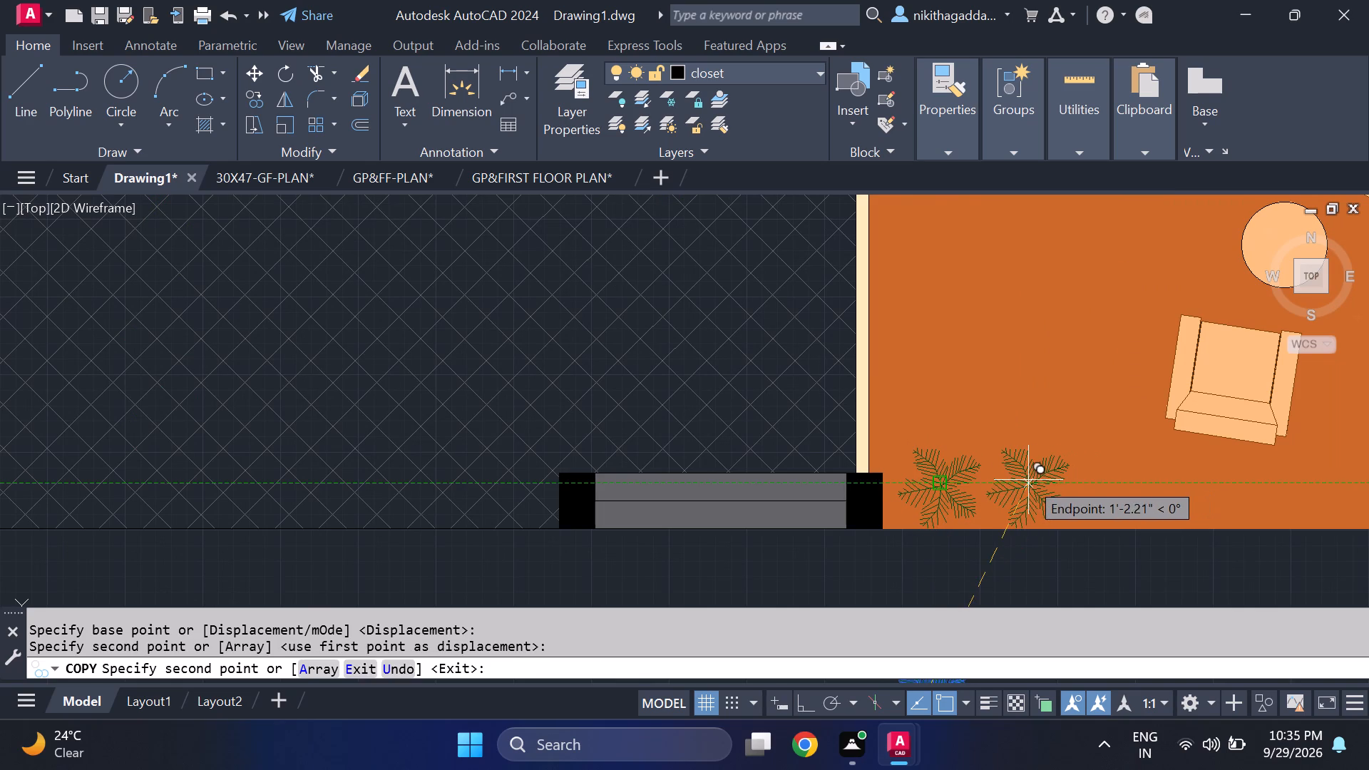
click(1022, 480)
click(1113, 479)
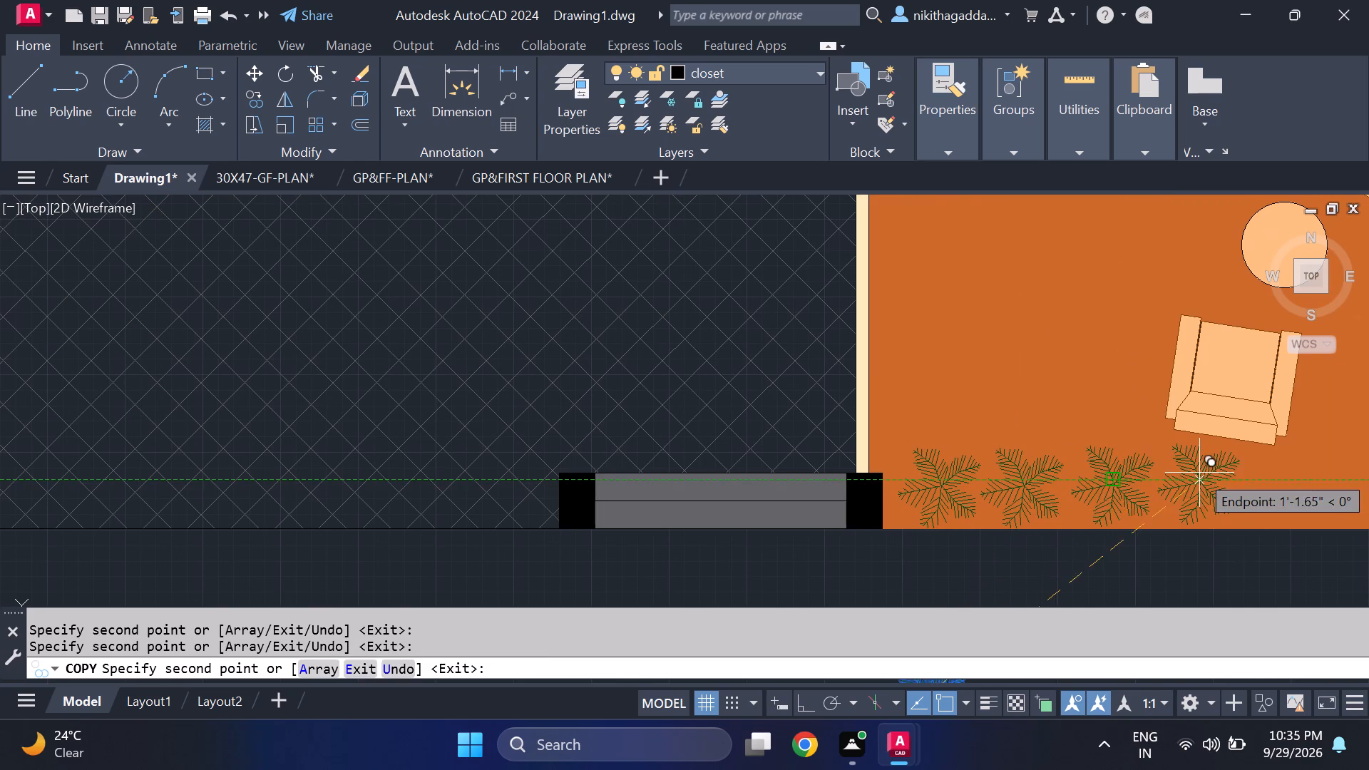
Continue the front-edge row with four more evenly spaced plant copies up to the side-strip wall, and finish copying.
middle_drag(1200, 470, 1065, 468)
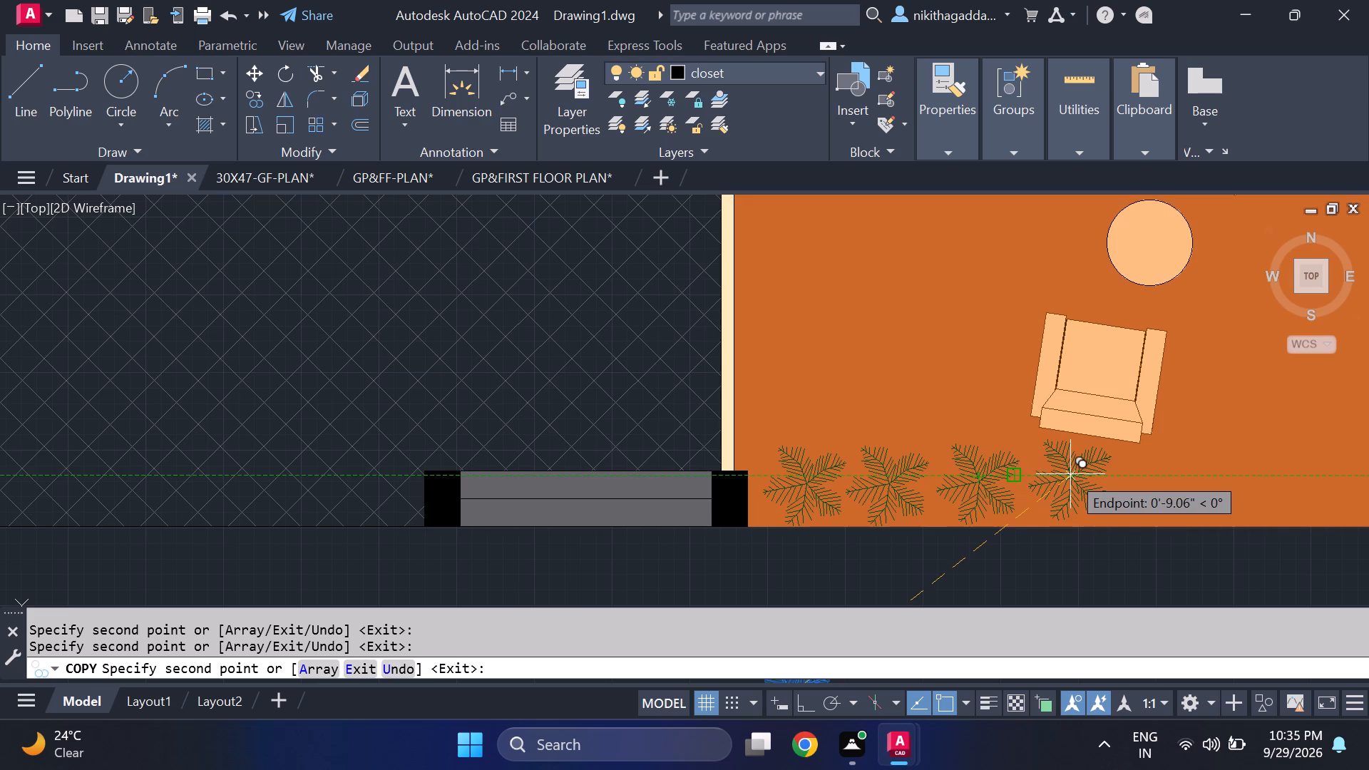
click(1070, 474)
click(1161, 481)
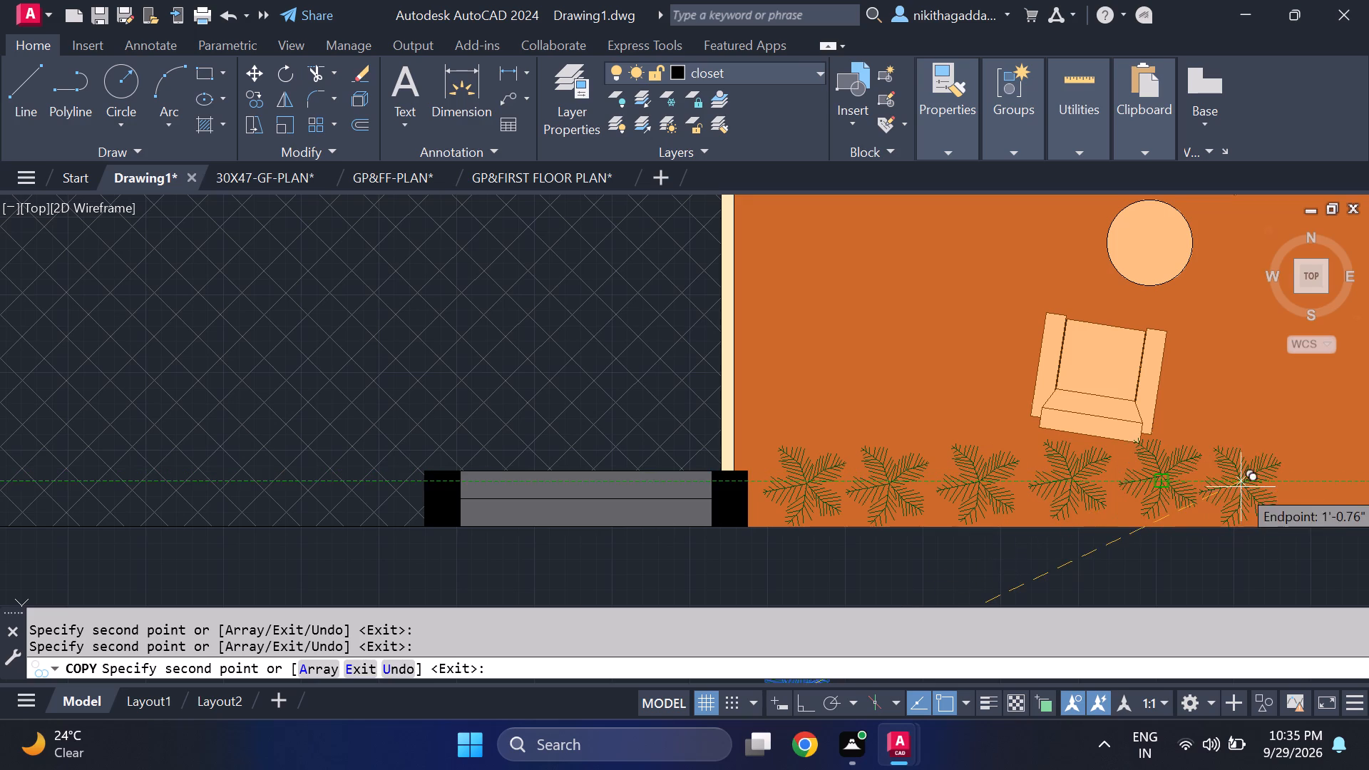
middle_drag(1241, 486, 1049, 488)
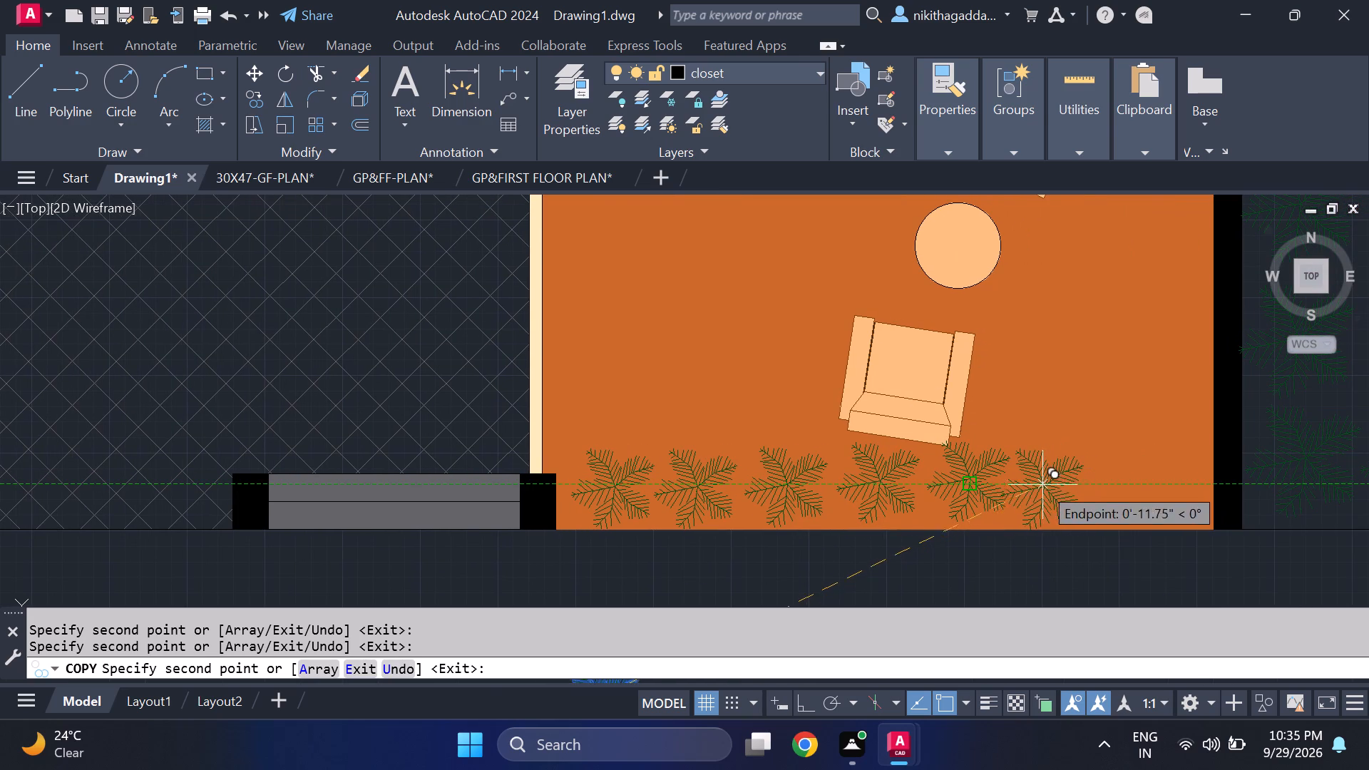
click(1061, 484)
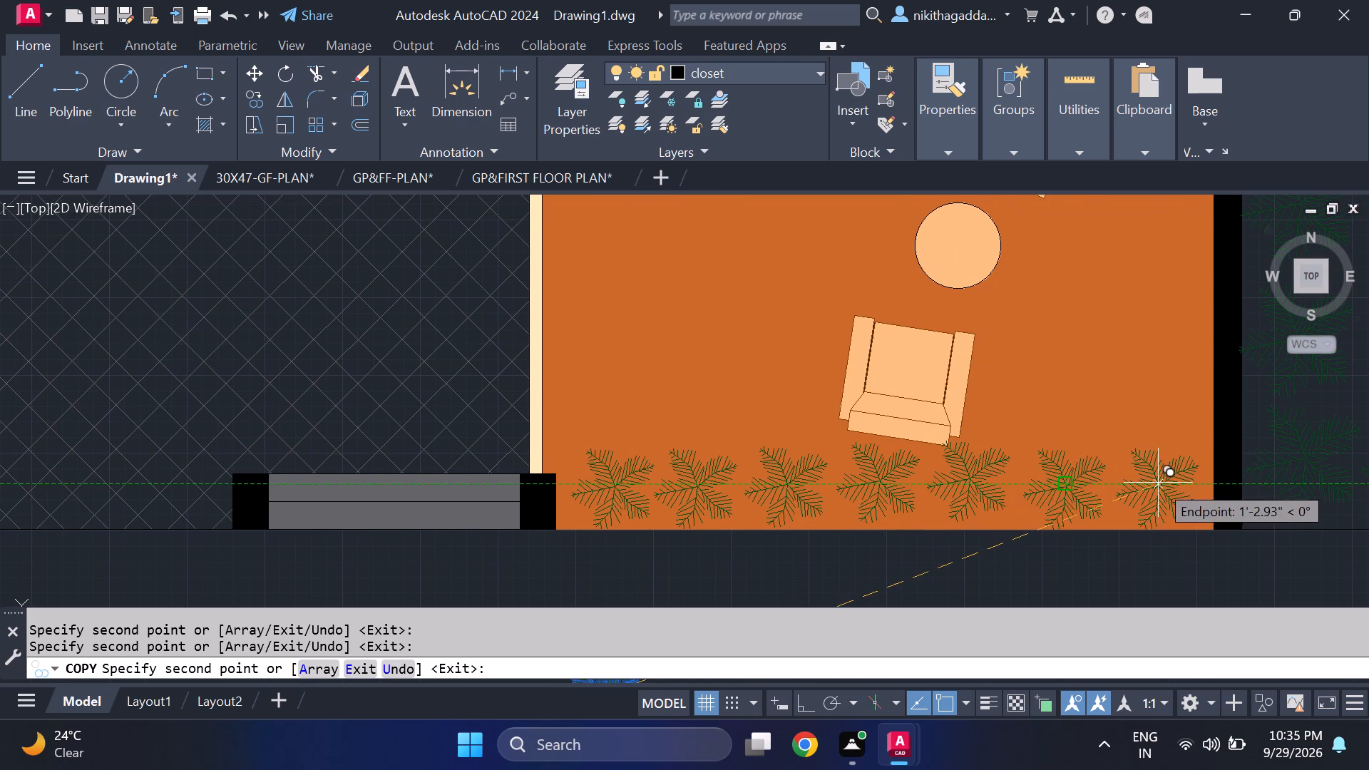
click(1158, 483)
scroll(1164, 487, down, 4)
key(Escape)
key(grave)
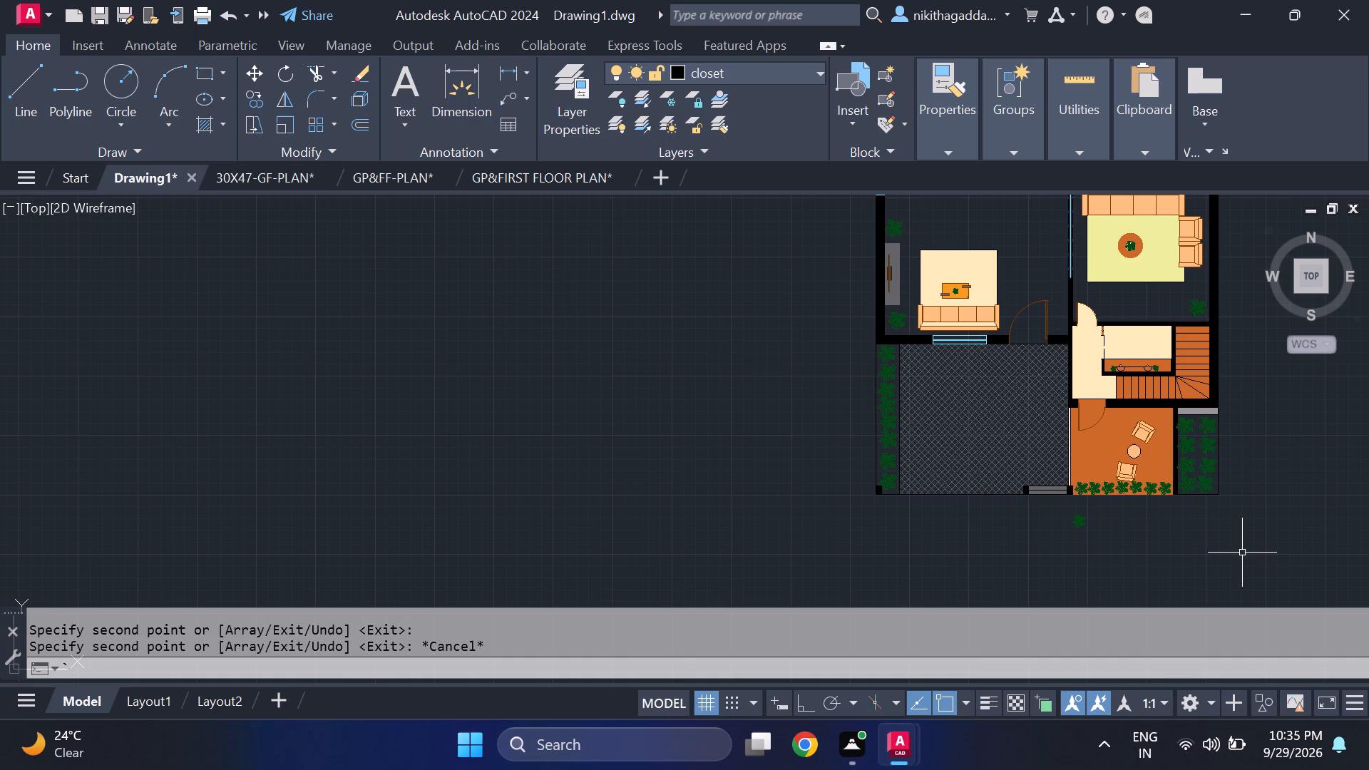
Erase the leftover scaled-down plant in the empty area below the sit-out.
scroll(1121, 550, up, 2)
drag(1087, 450, 1087, 449)
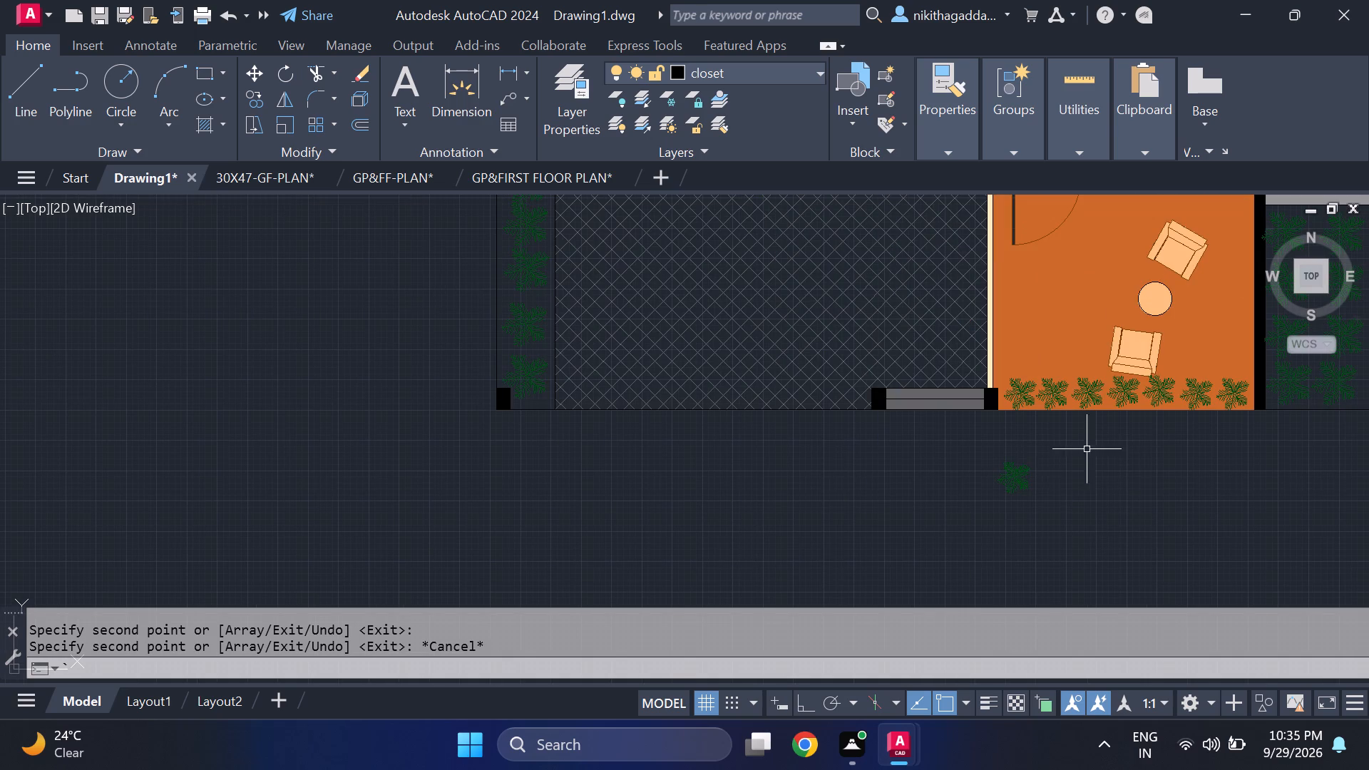
drag(1087, 449, 1065, 463)
click(919, 515)
click(1021, 441)
click(978, 530)
key(grave)
key(Escape)
key(Escape)
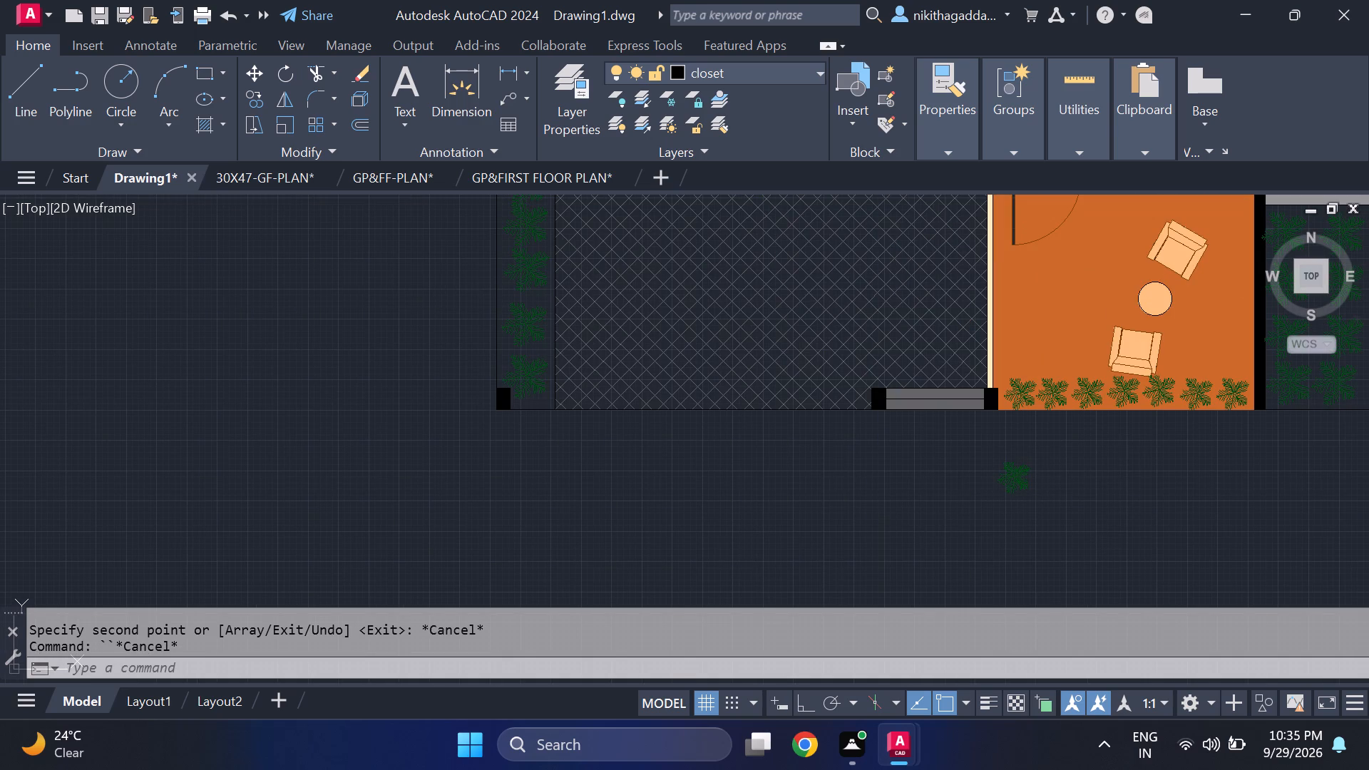
key(F1)
click(935, 161)
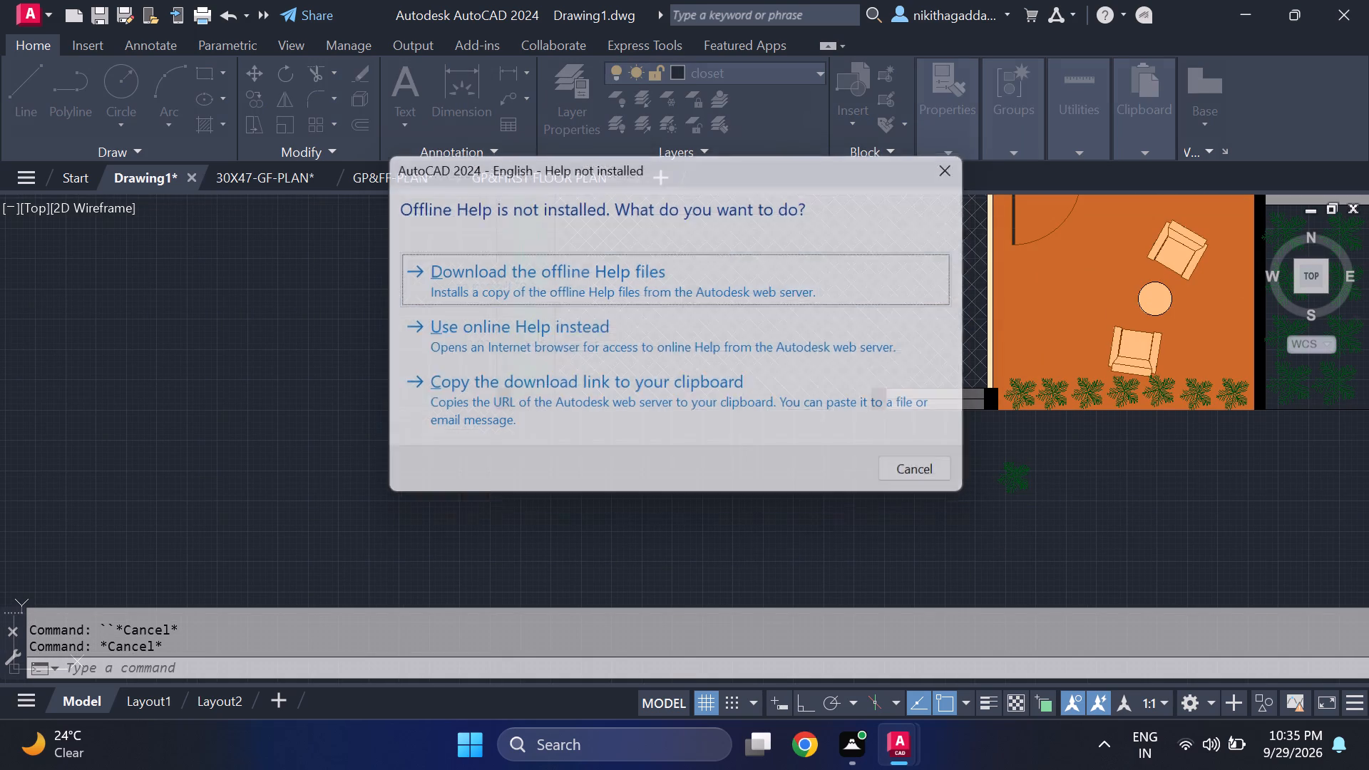
drag(1100, 458, 1085, 468)
click(957, 503)
key(Delete)
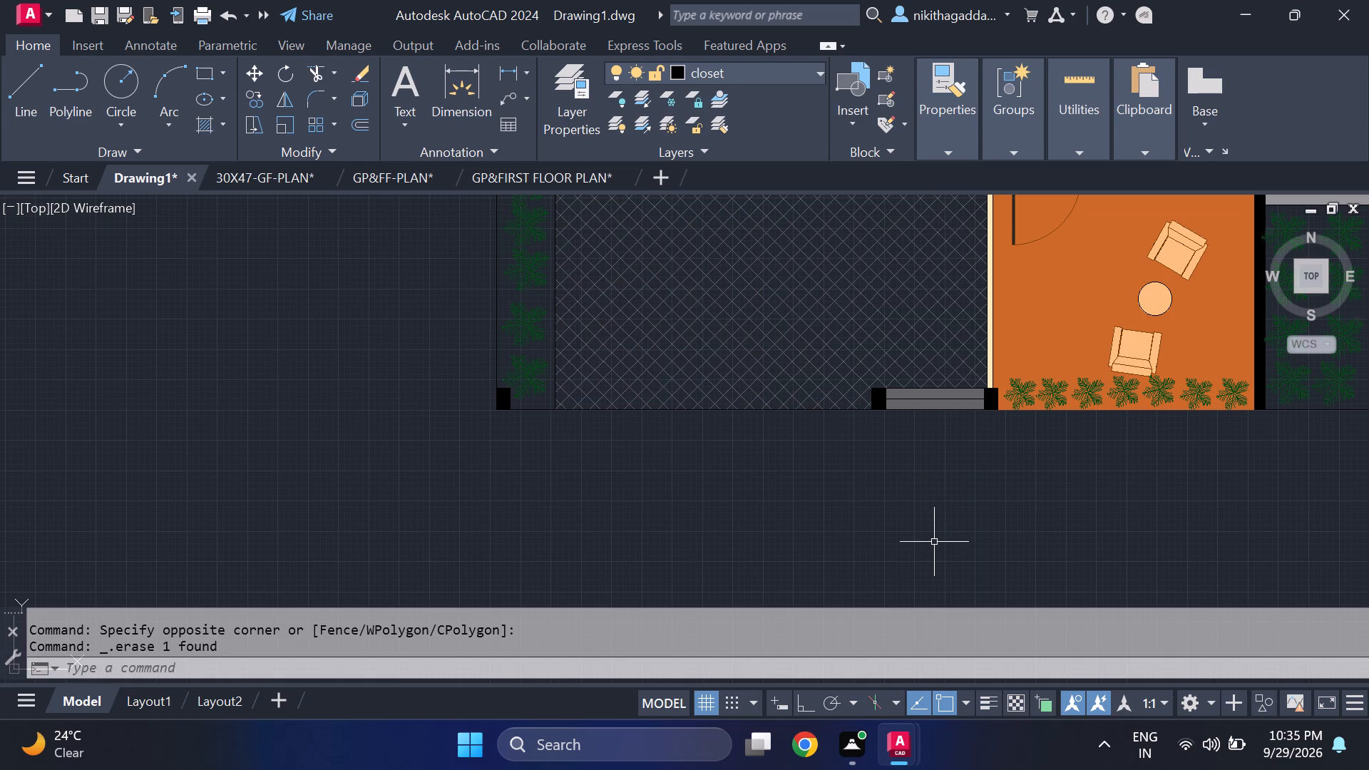
Review the house plan in Drawing1, and examine the 30X47-GF-PLAN drawing's living room and overall layout for reference.
scroll(919, 561, down, 4)
scroll(959, 528, up, 1)
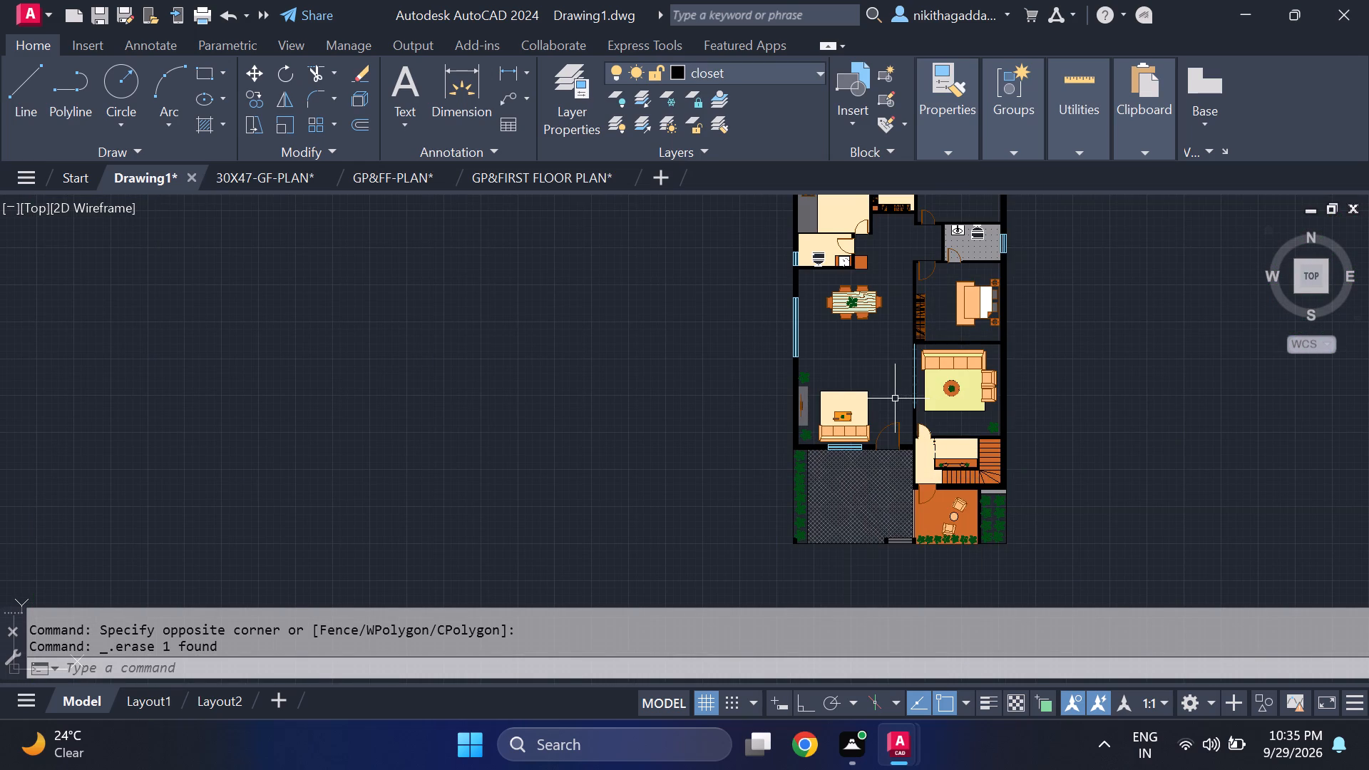
scroll(894, 399, up, 1)
middle_drag(893, 400, 913, 533)
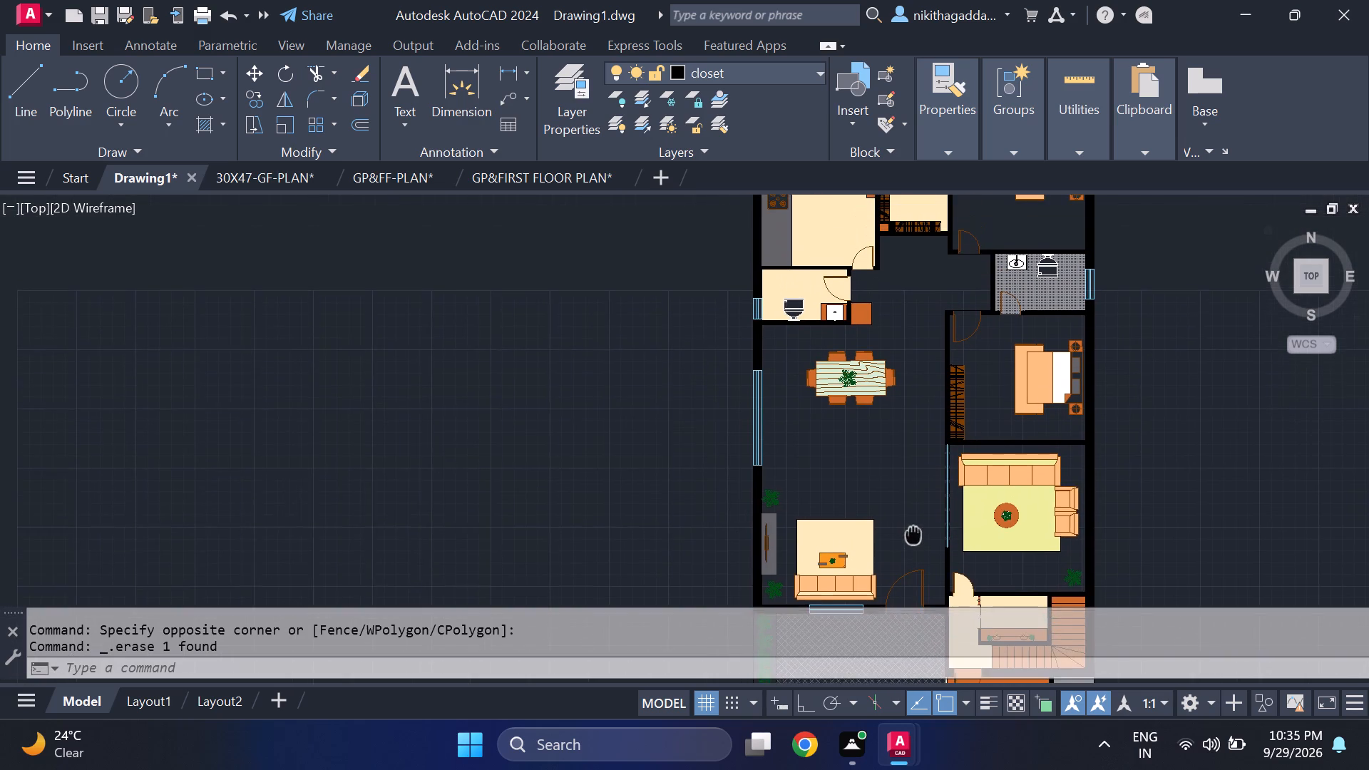
middle_drag(913, 533, 865, 451)
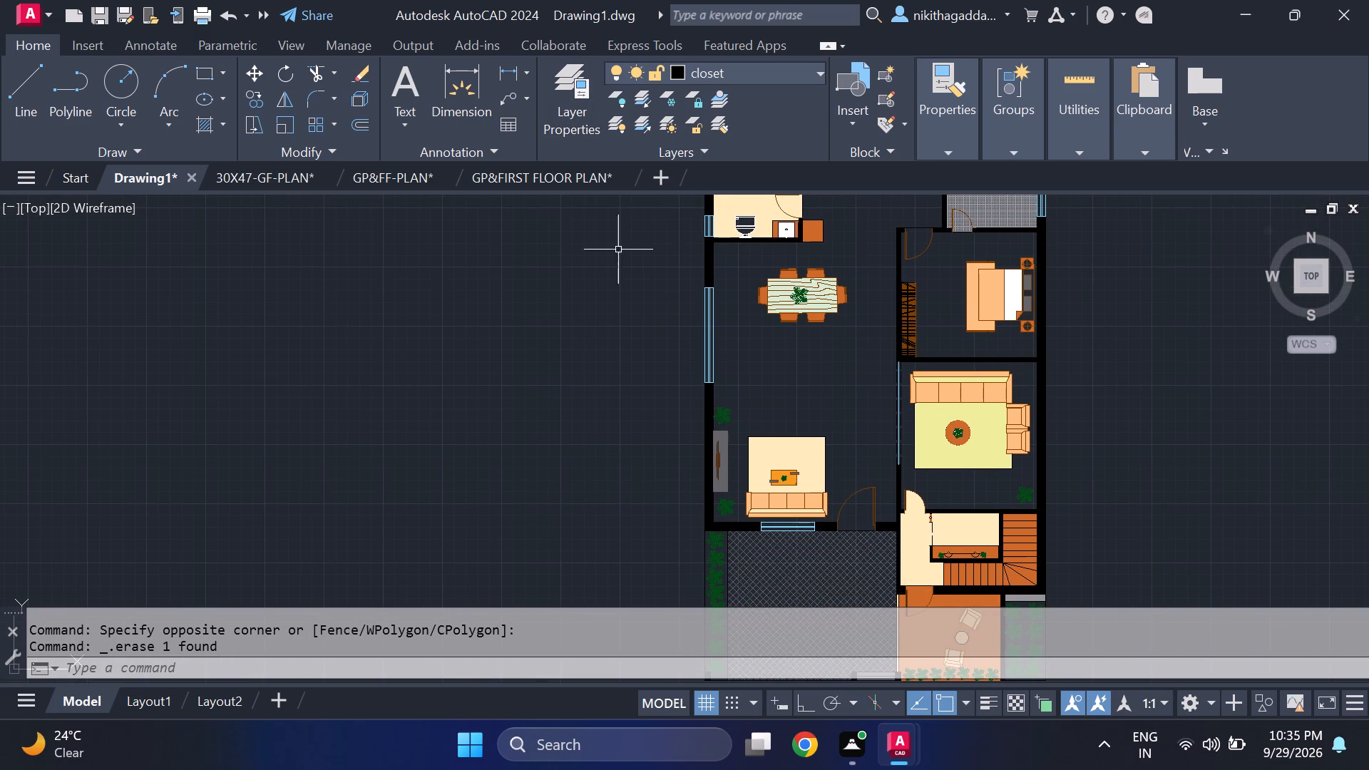
click(257, 170)
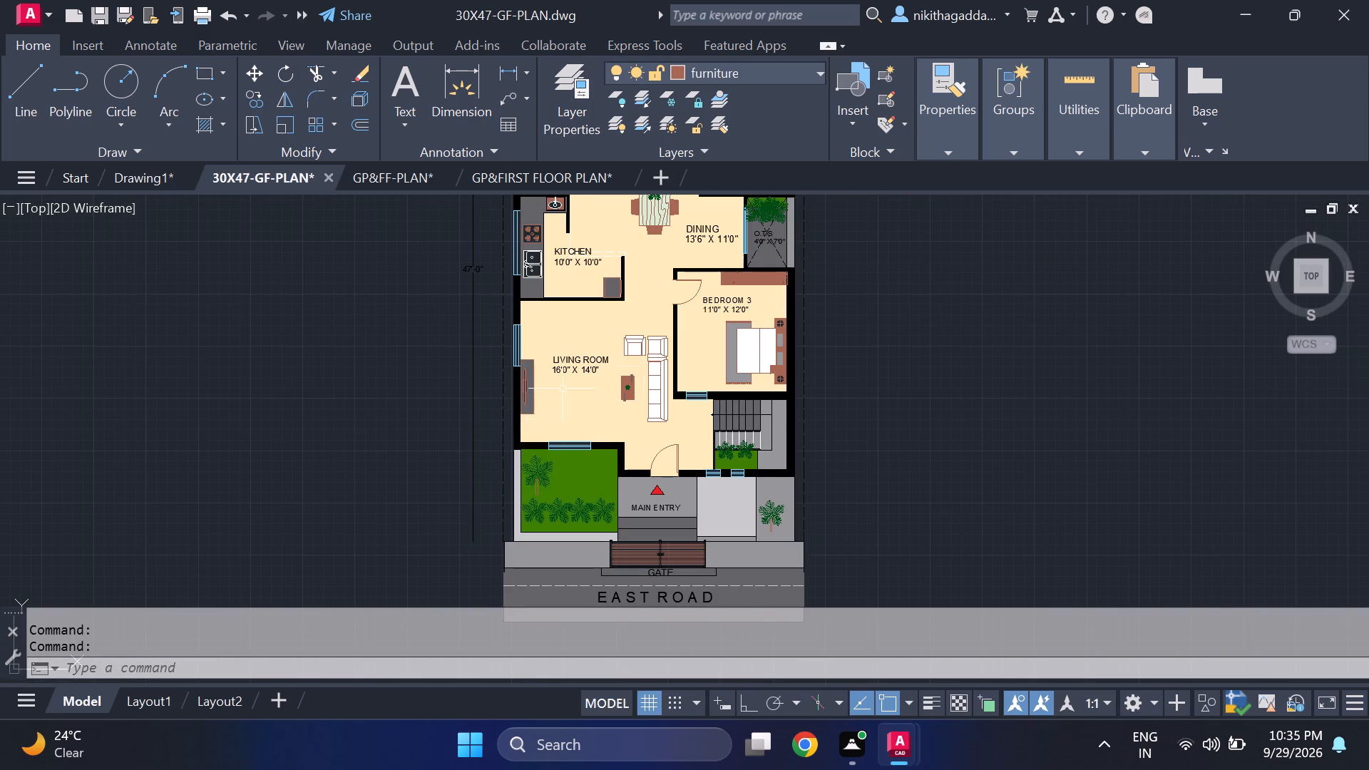
scroll(640, 362, up, 2)
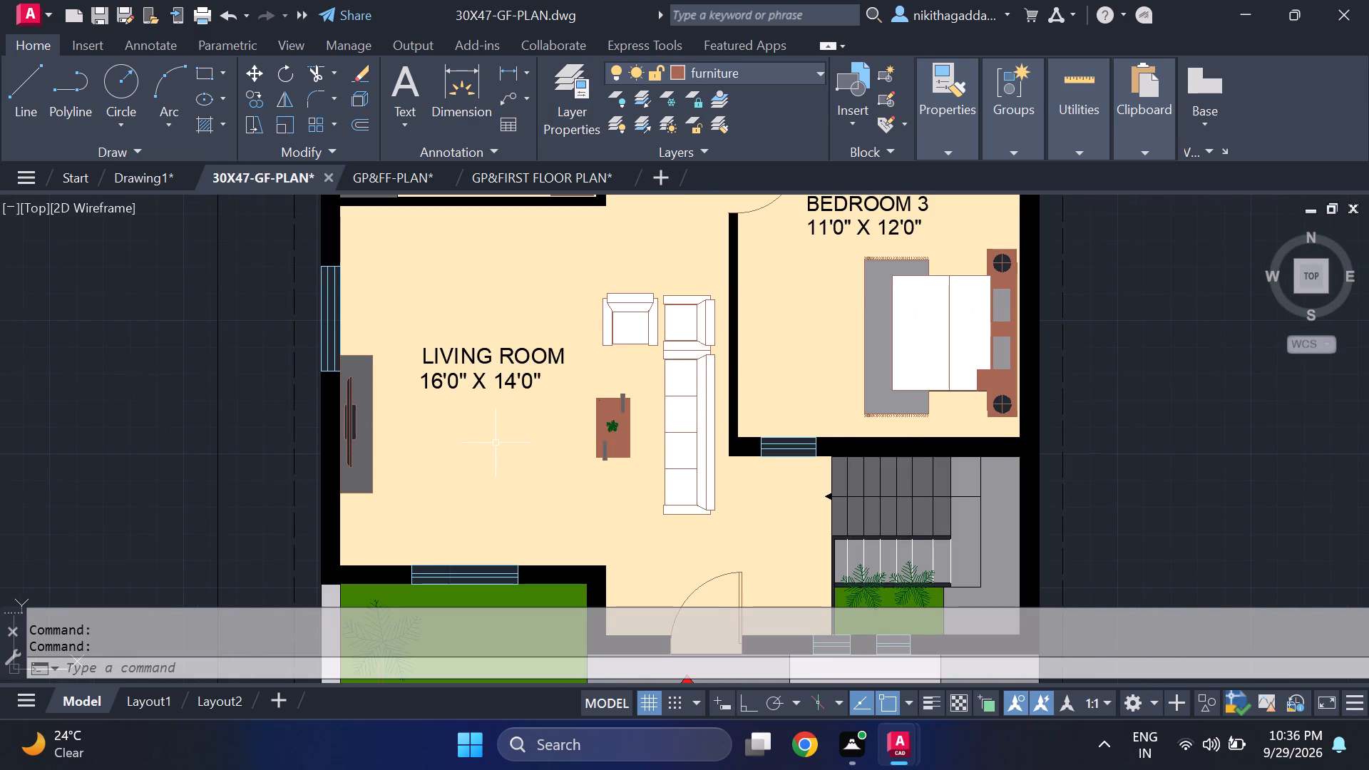
scroll(499, 448, down, 3)
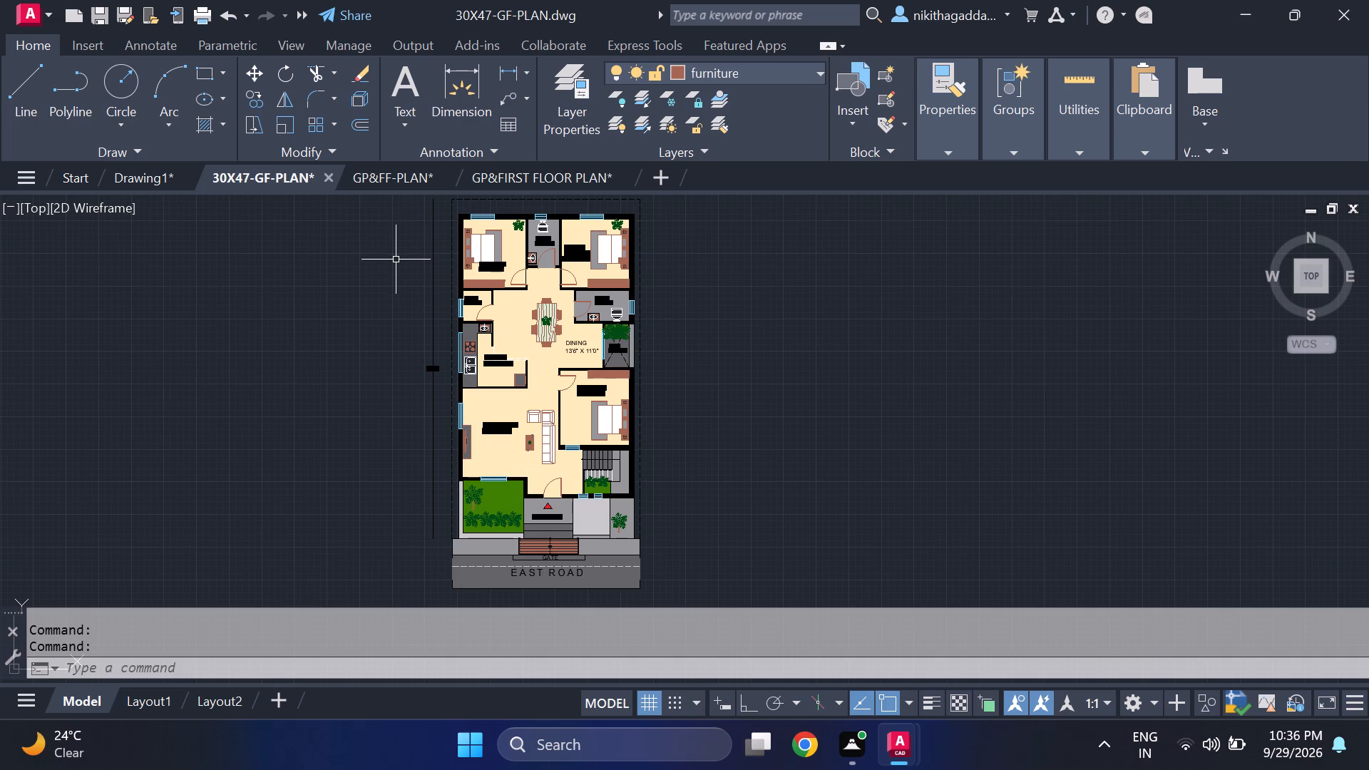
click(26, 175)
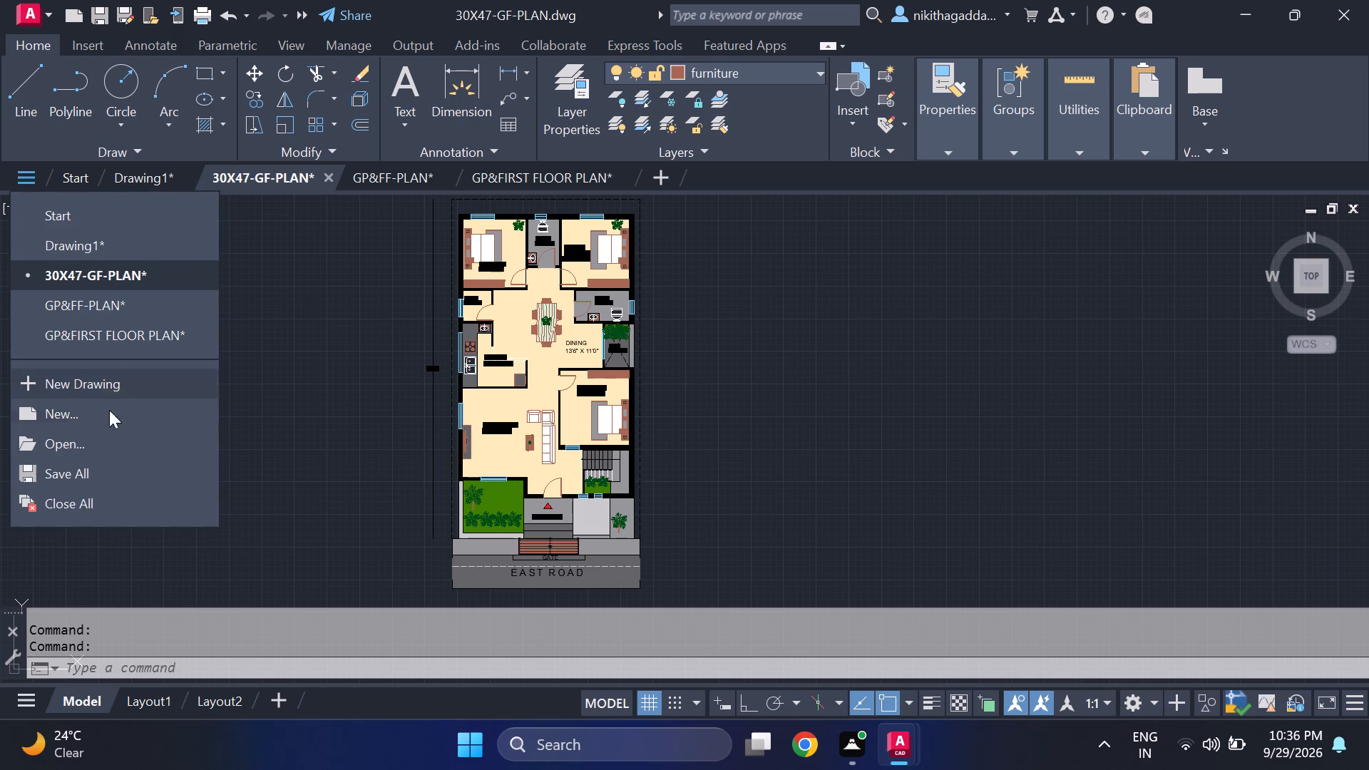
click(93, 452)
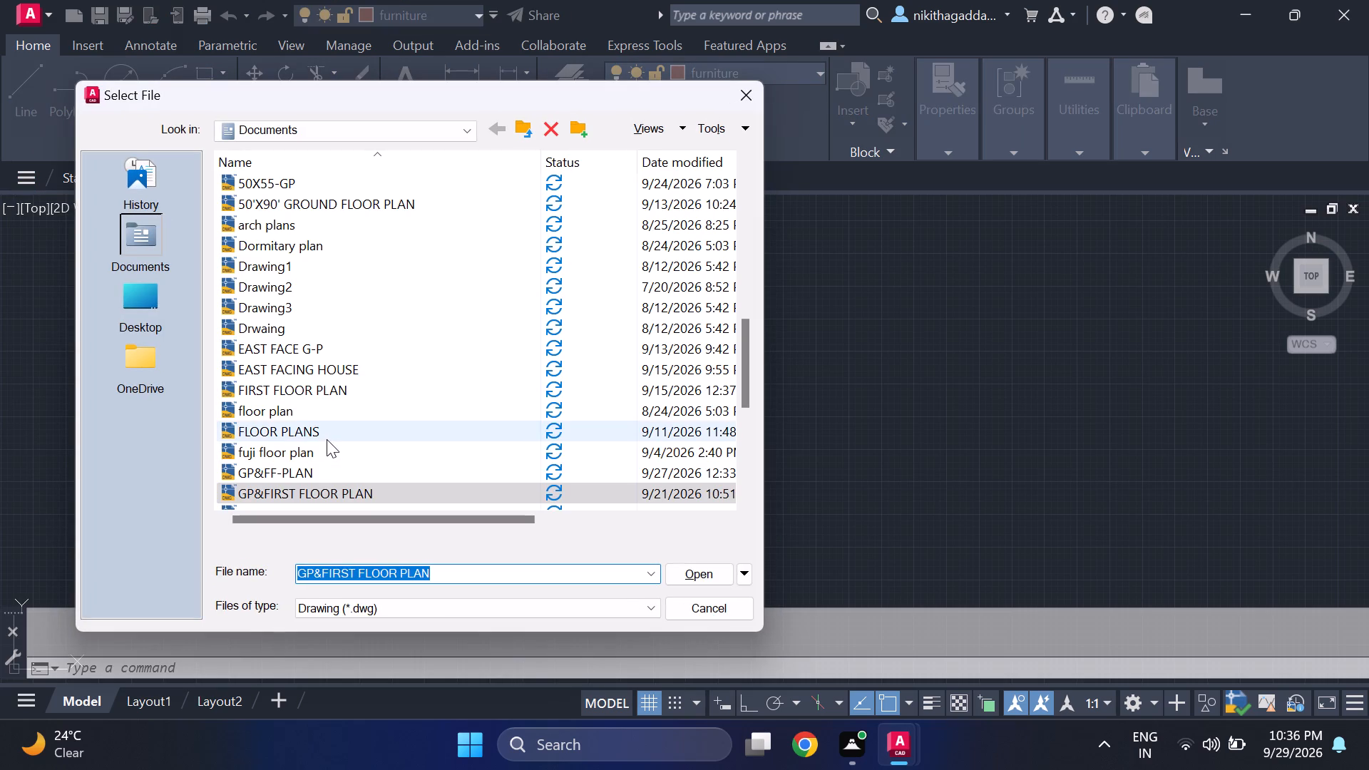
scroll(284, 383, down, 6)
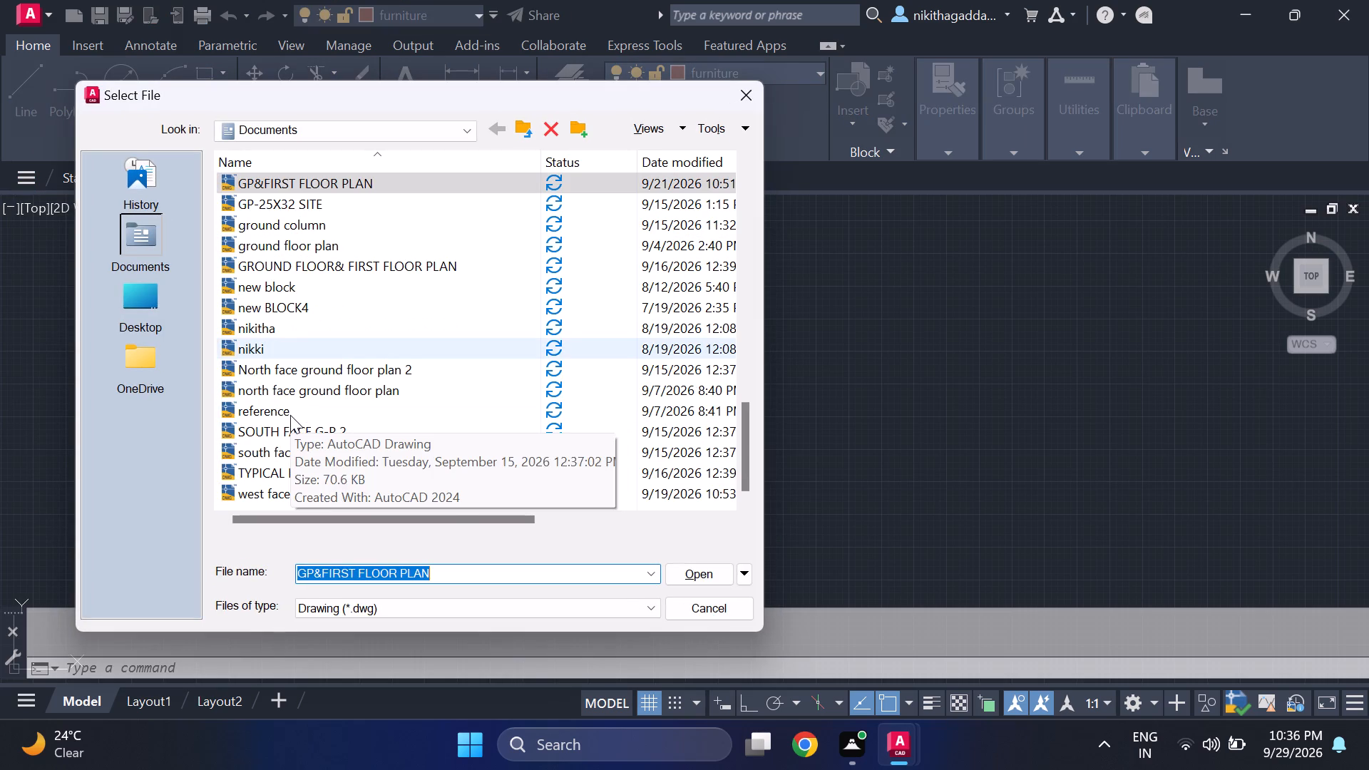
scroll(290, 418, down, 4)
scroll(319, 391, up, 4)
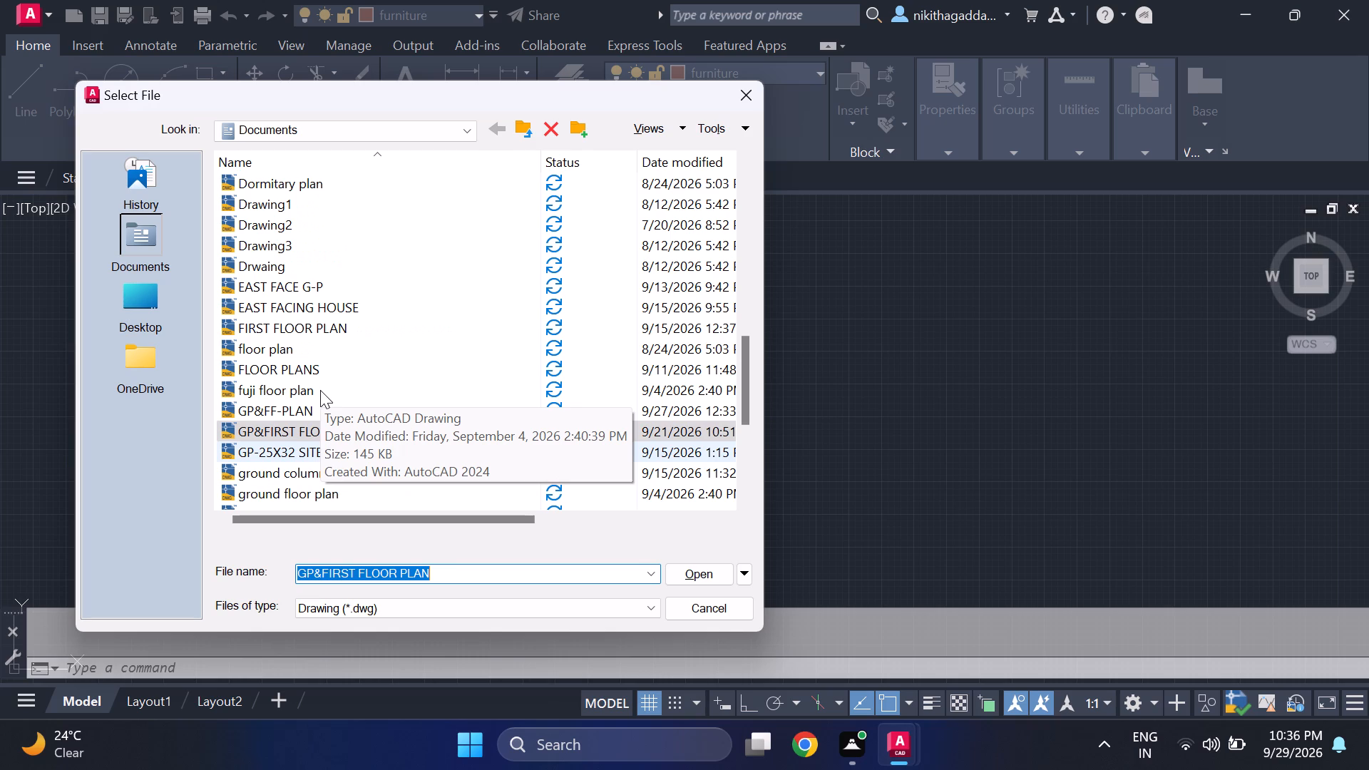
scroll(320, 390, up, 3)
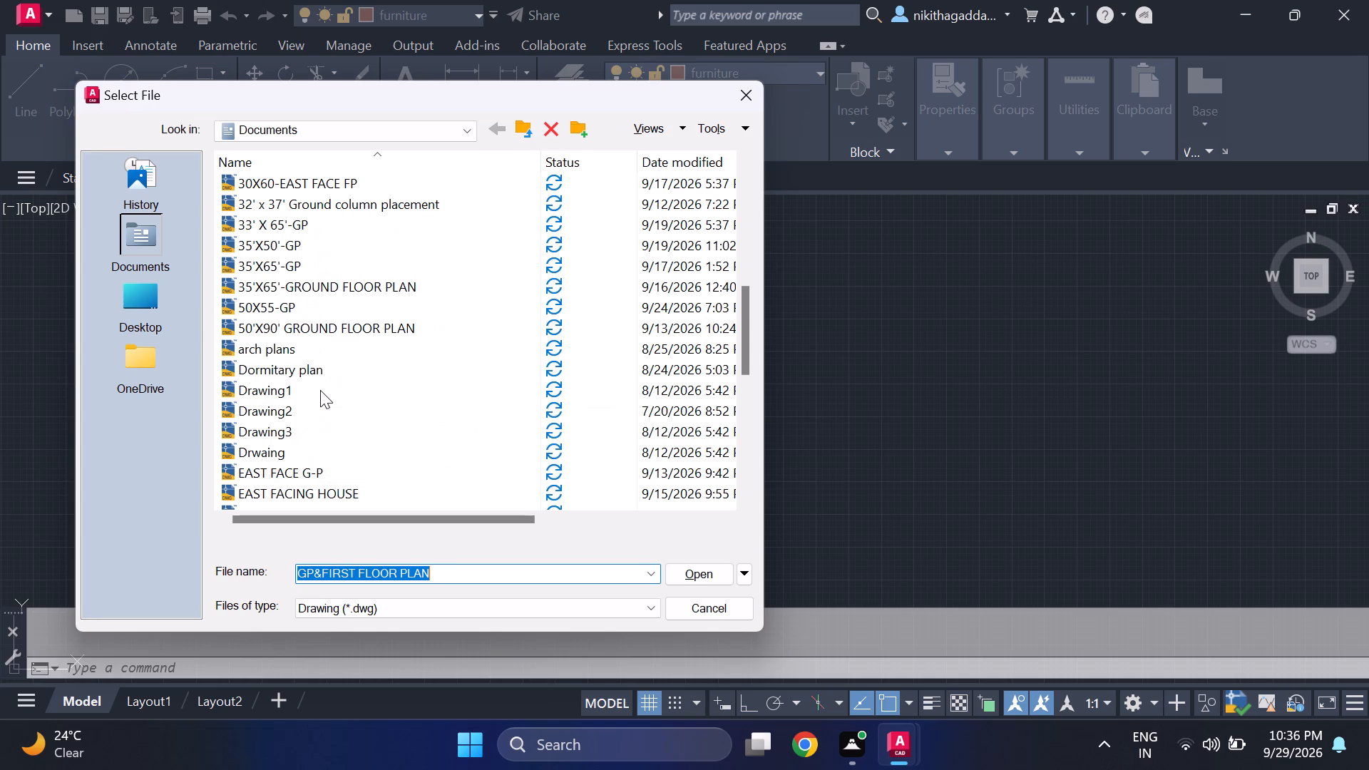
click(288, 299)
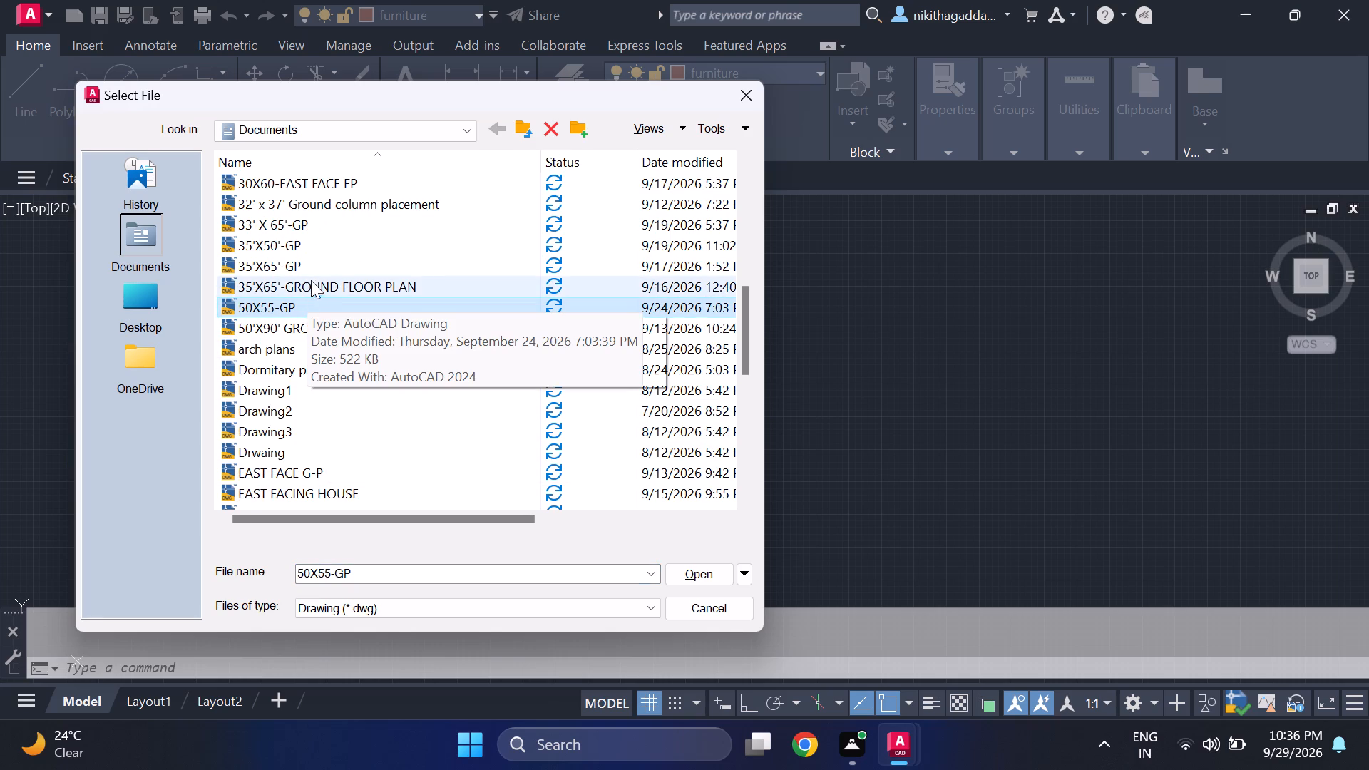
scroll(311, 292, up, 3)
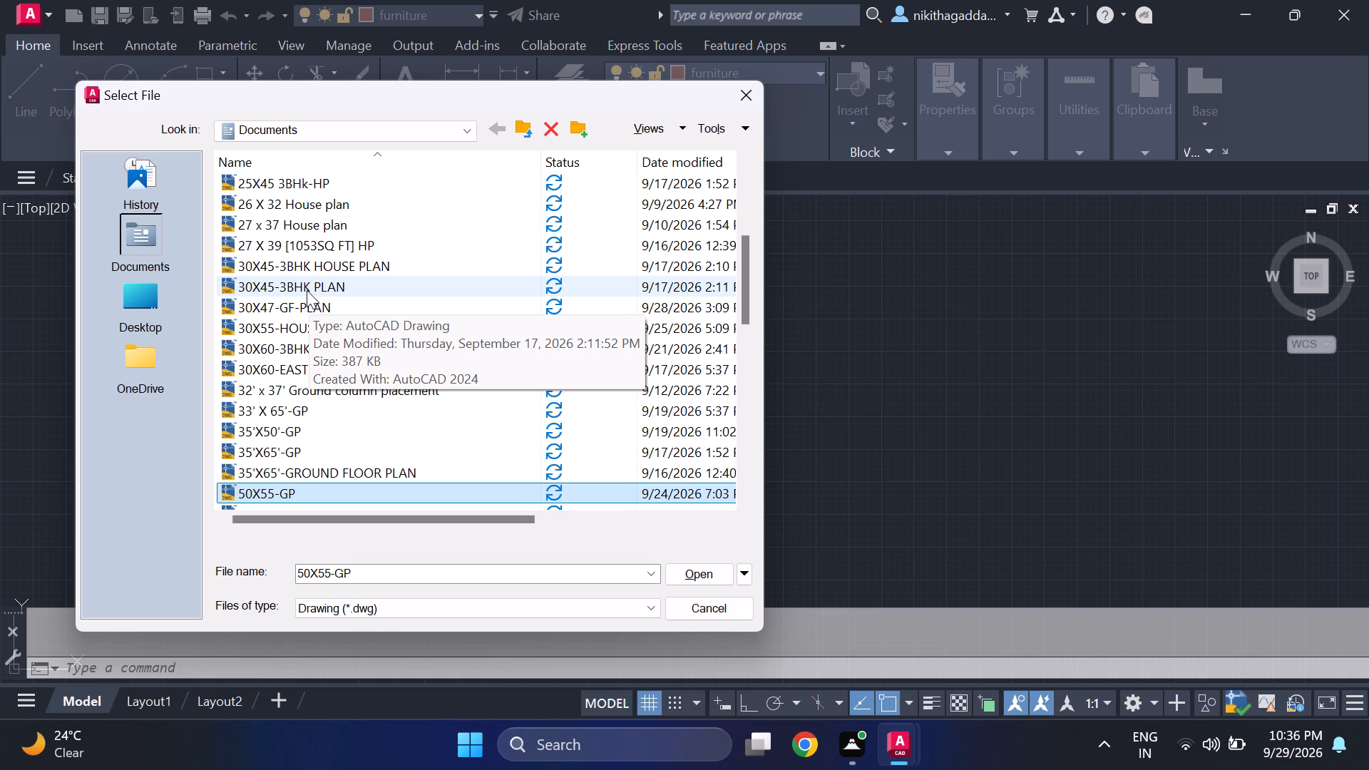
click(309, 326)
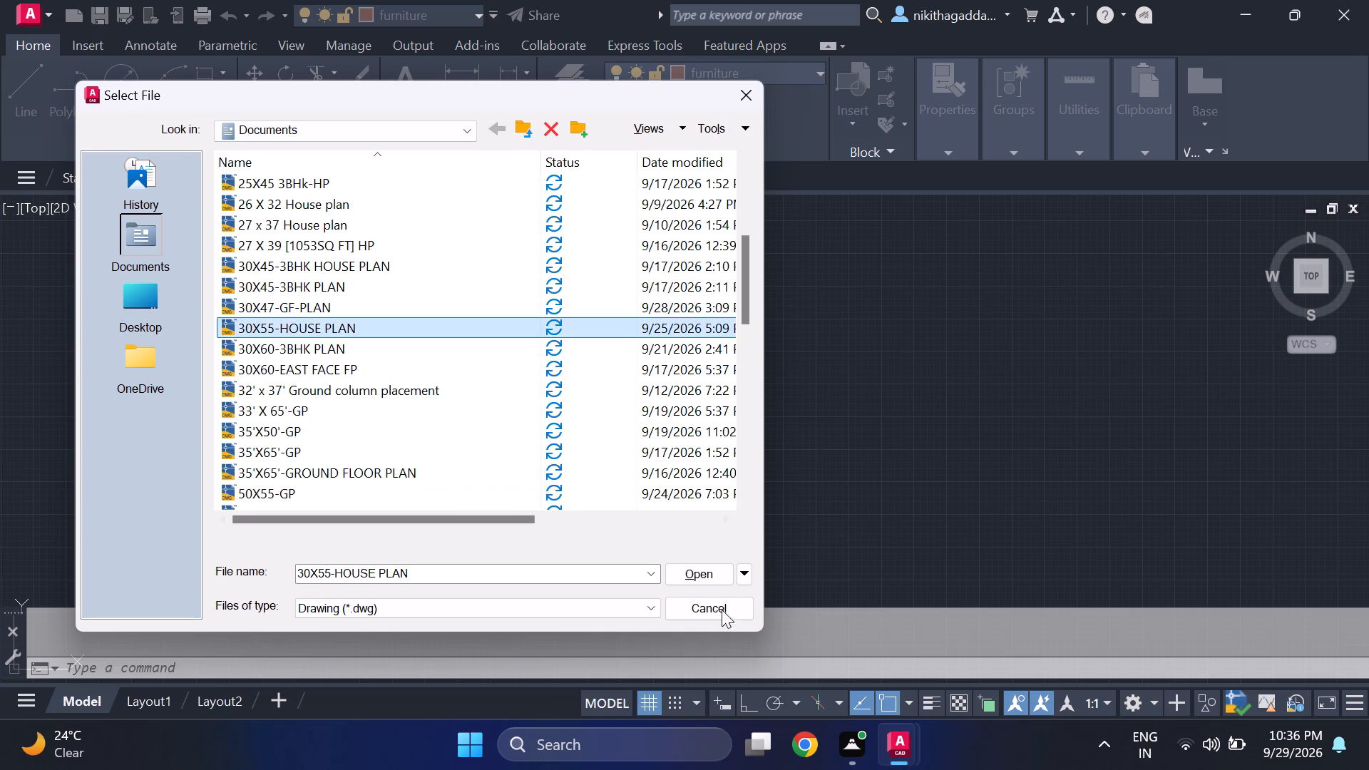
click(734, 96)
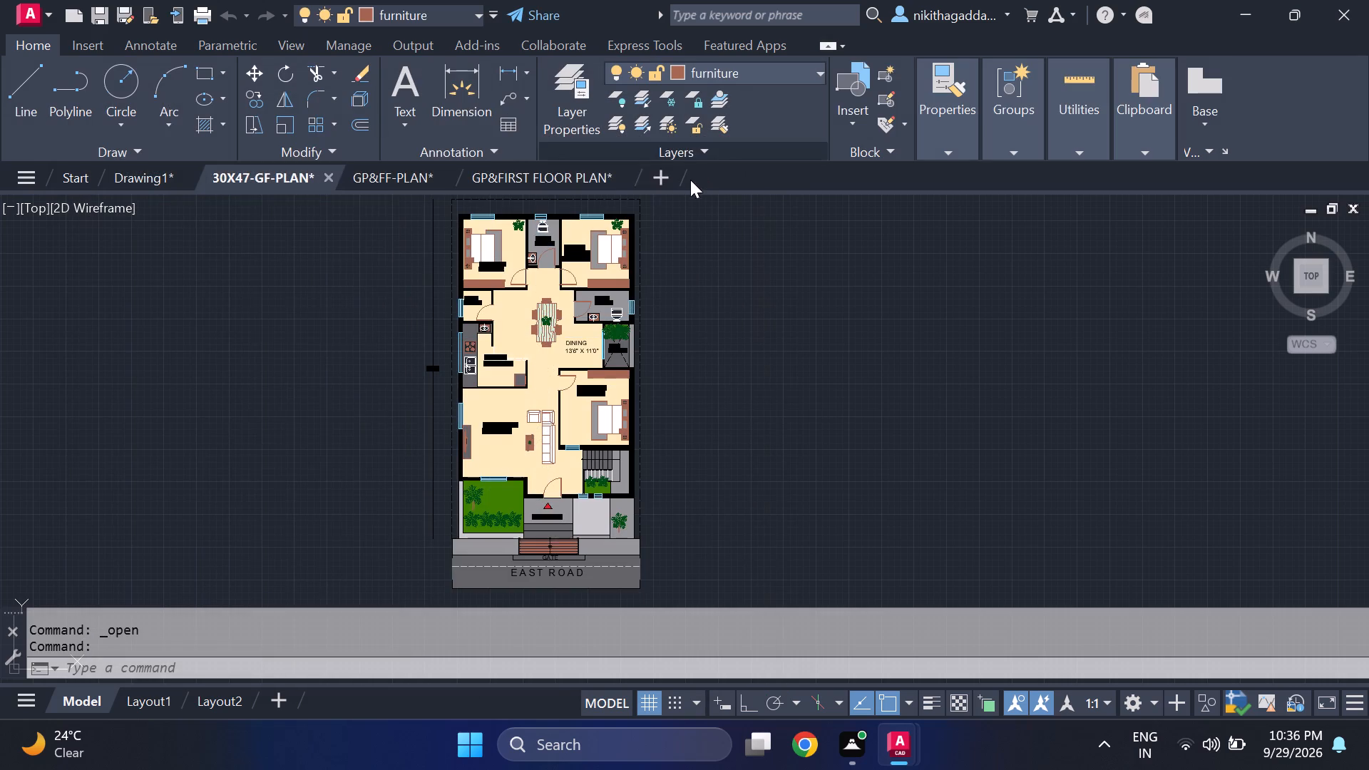
Open the 30X55-HOUSE PLAN drawing from Documents and show its model space.
click(41, 176)
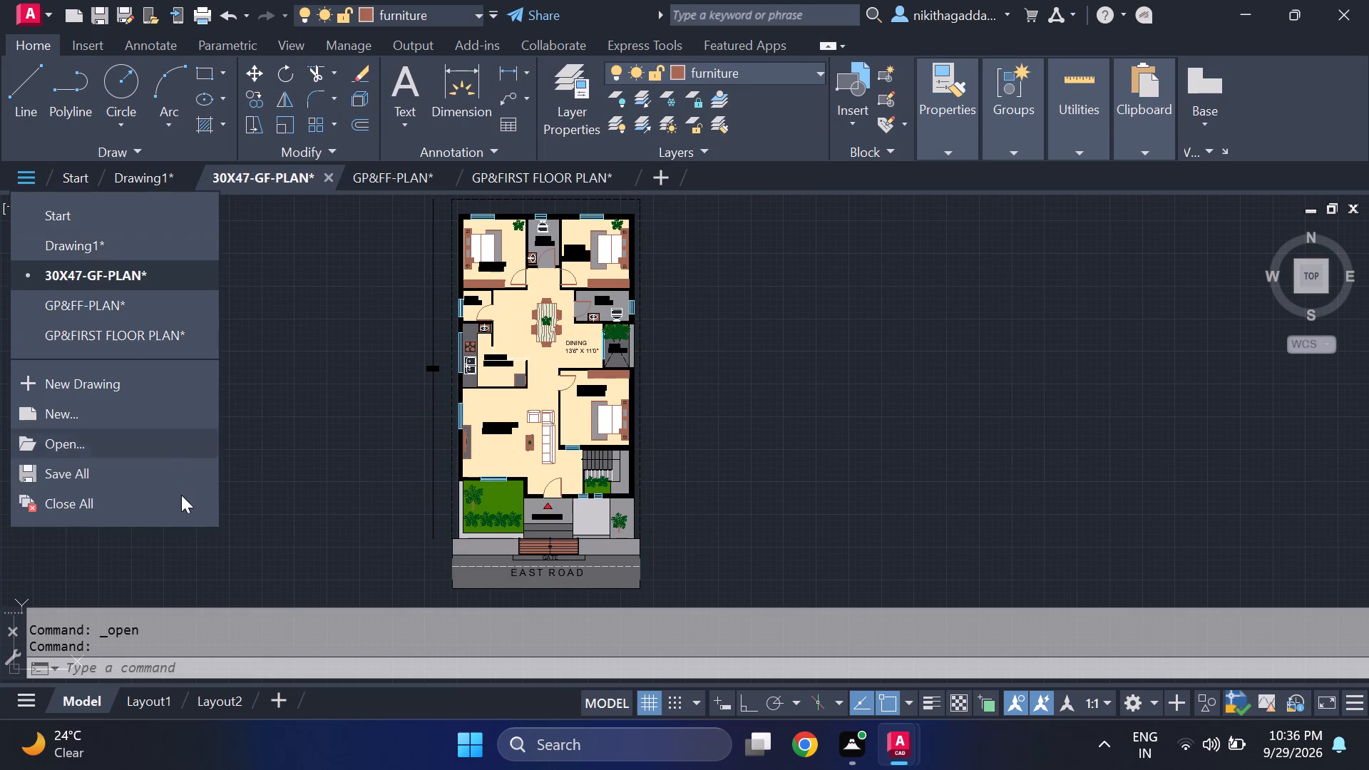
click(149, 443)
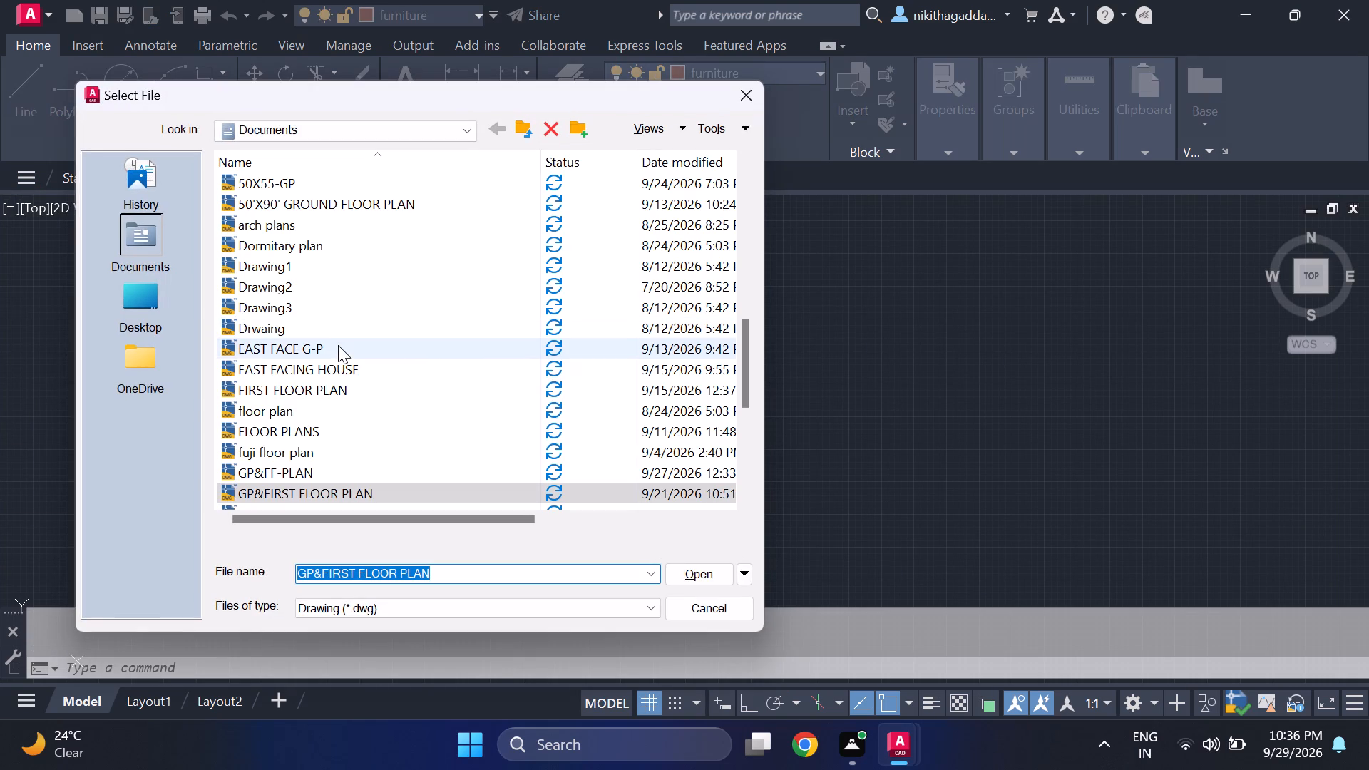
scroll(350, 349, up, 2)
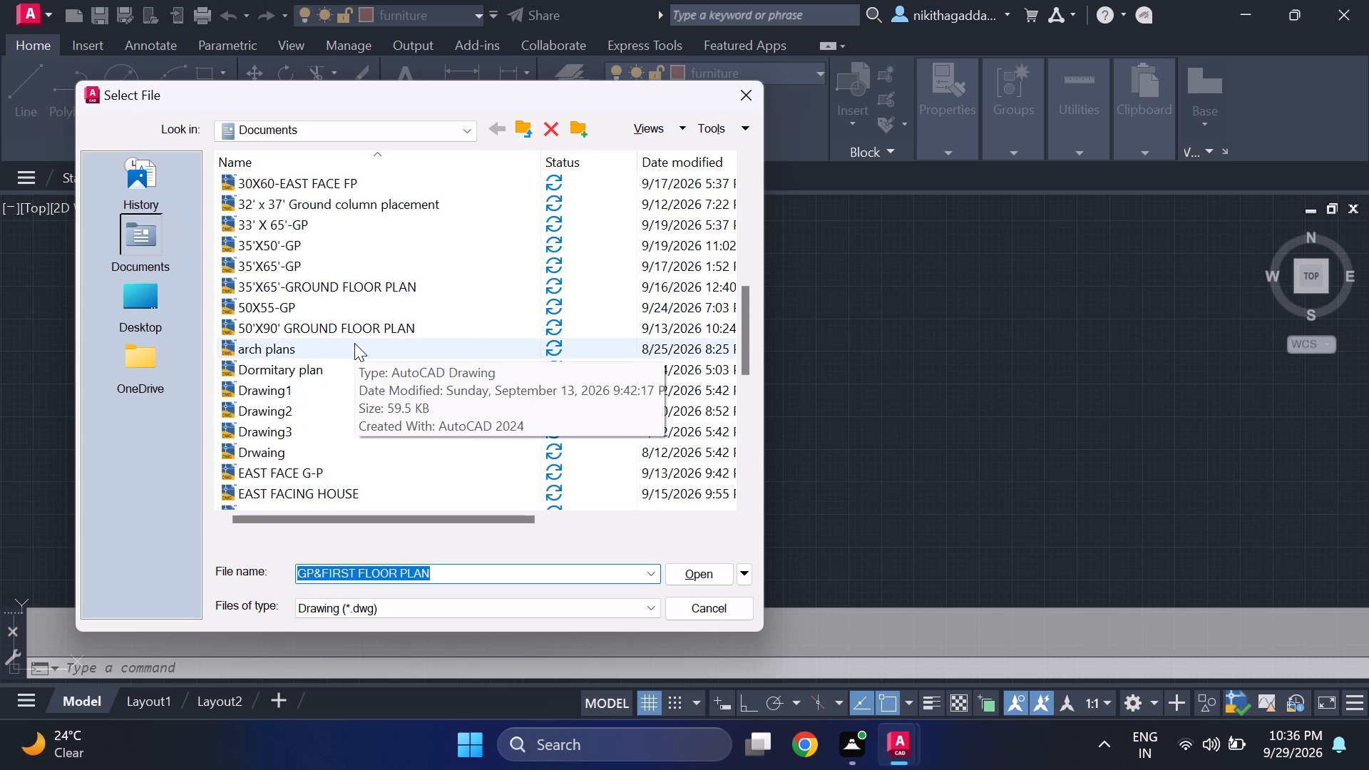
scroll(325, 228, up, 1)
click(327, 196)
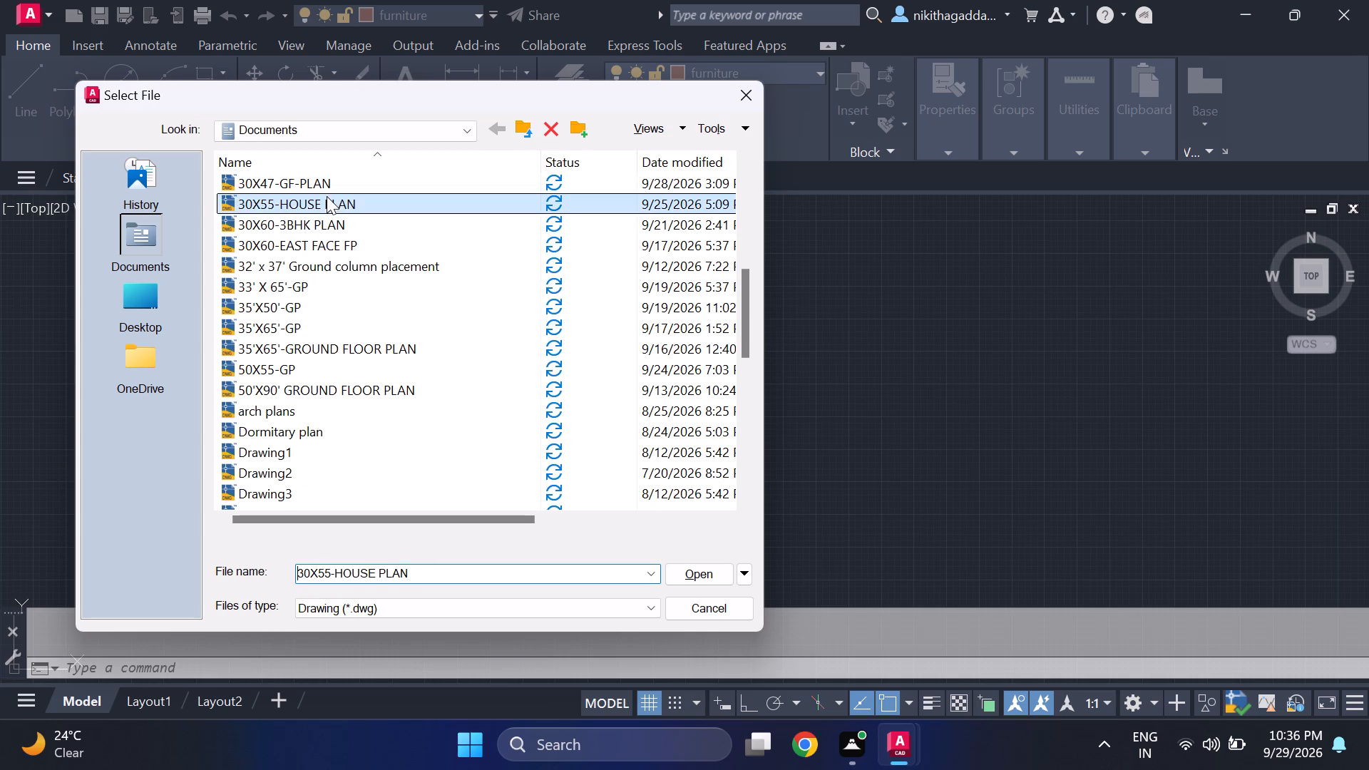
click(712, 564)
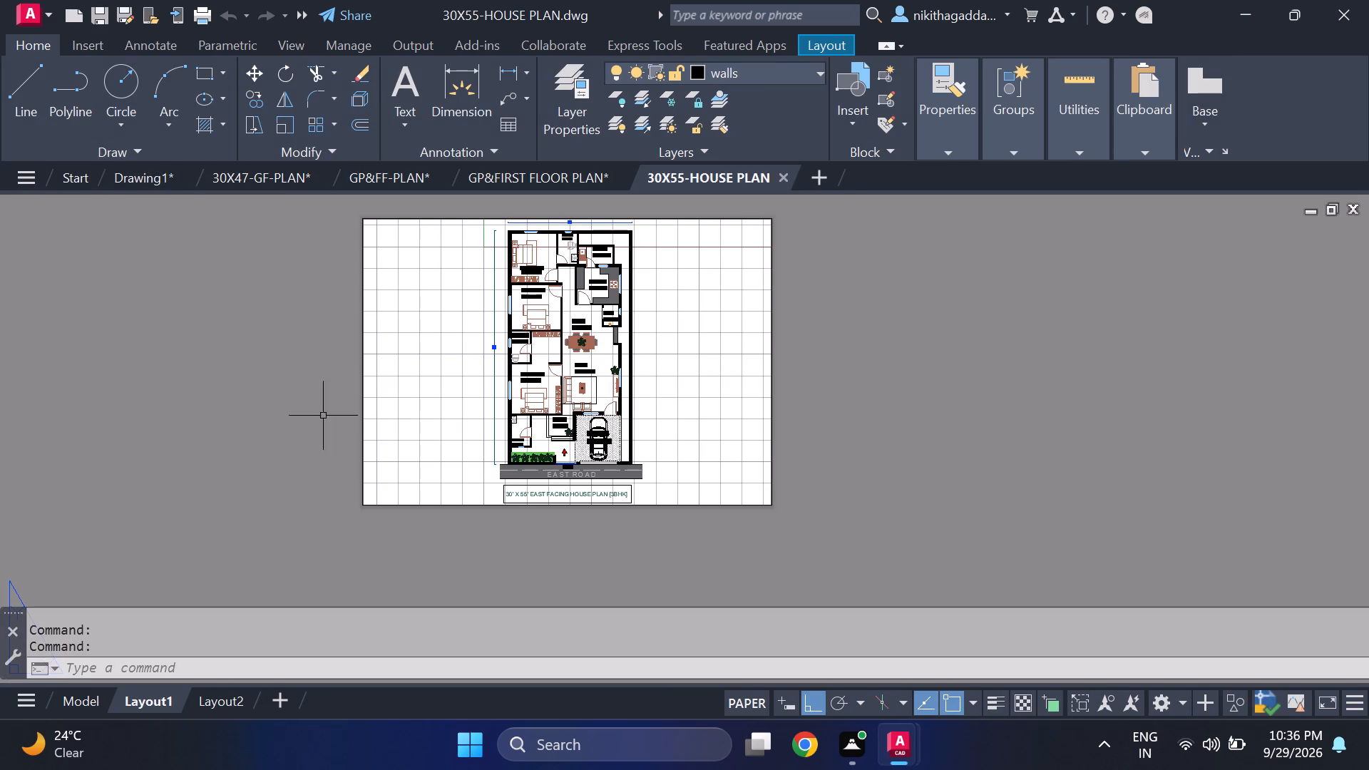
click(93, 699)
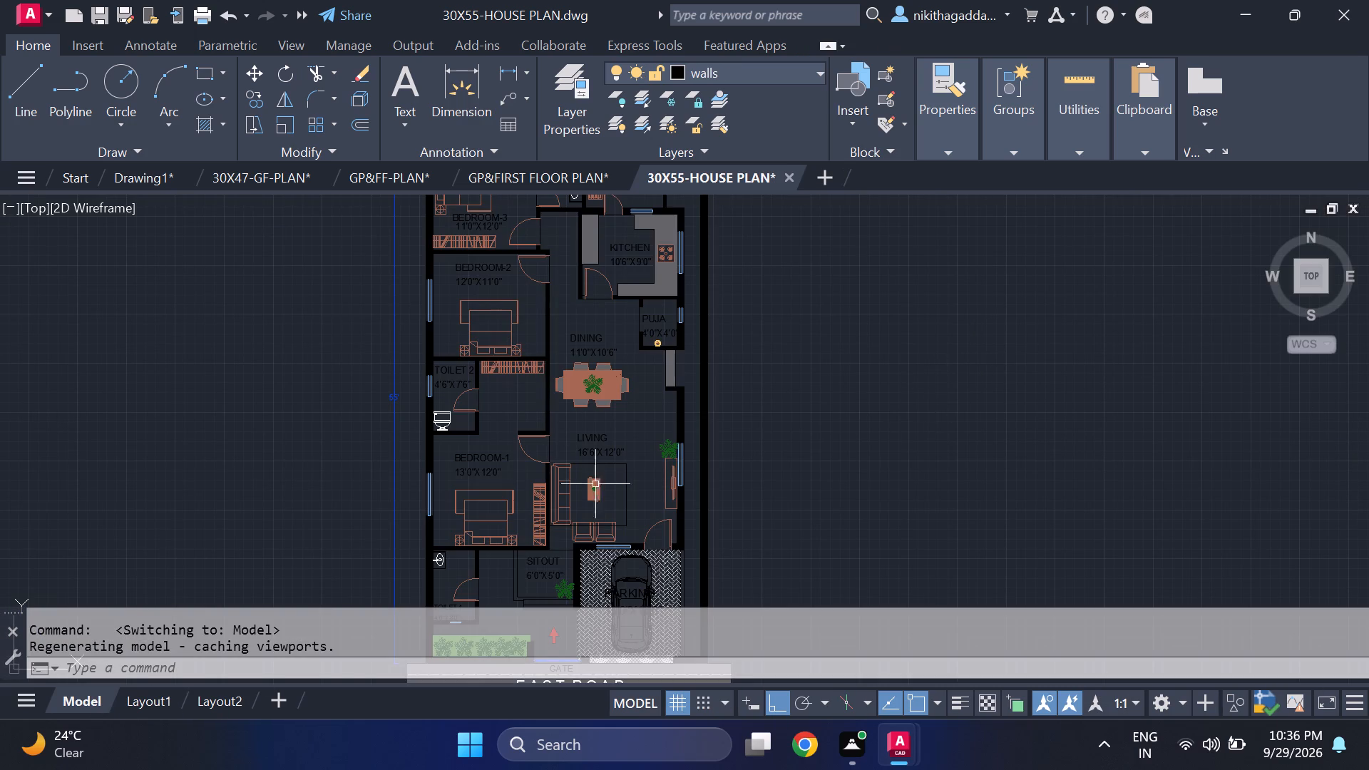
Copy the car from the parking area of 30X55-HOUSE PLAN and paste it into Drawing1, in the empty area beside the house.
scroll(614, 520, up, 1)
middle_drag(614, 519, 580, 314)
scroll(615, 454, up, 3)
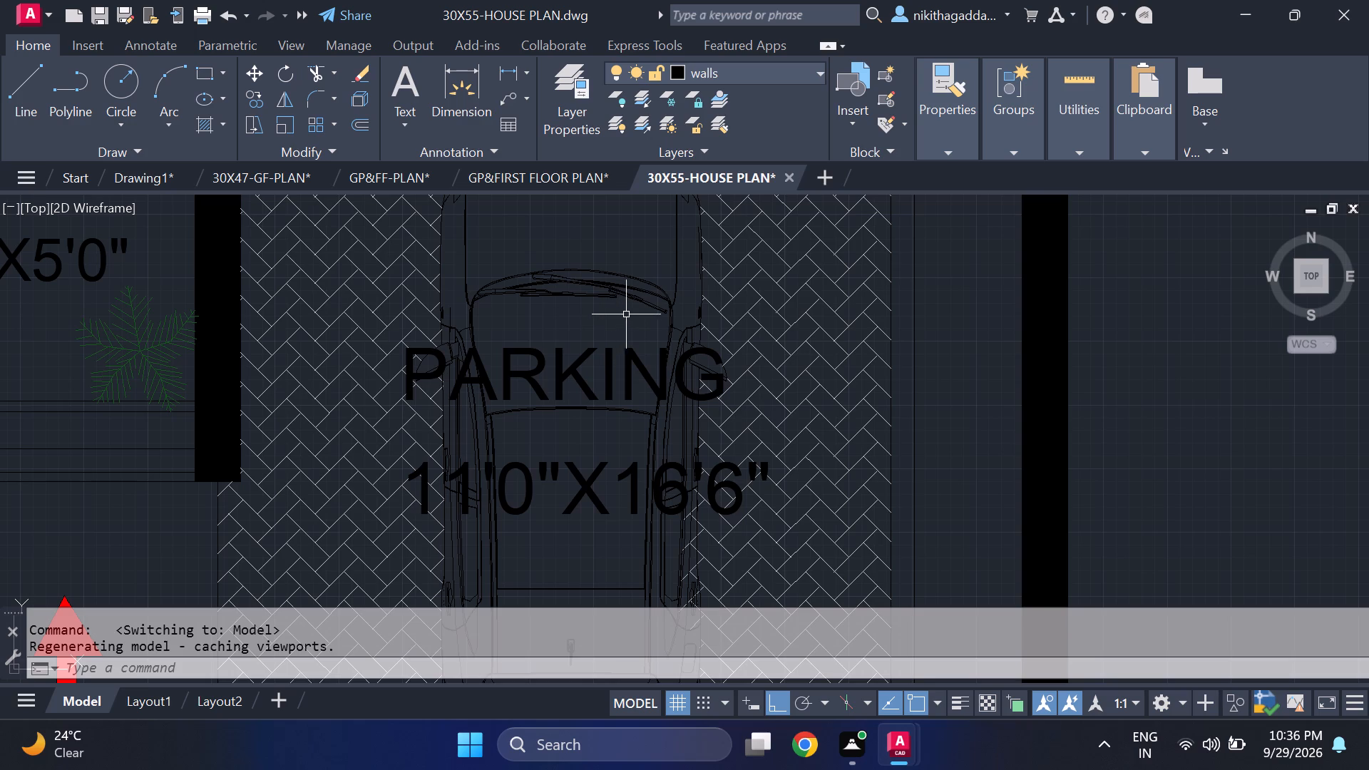
click(624, 293)
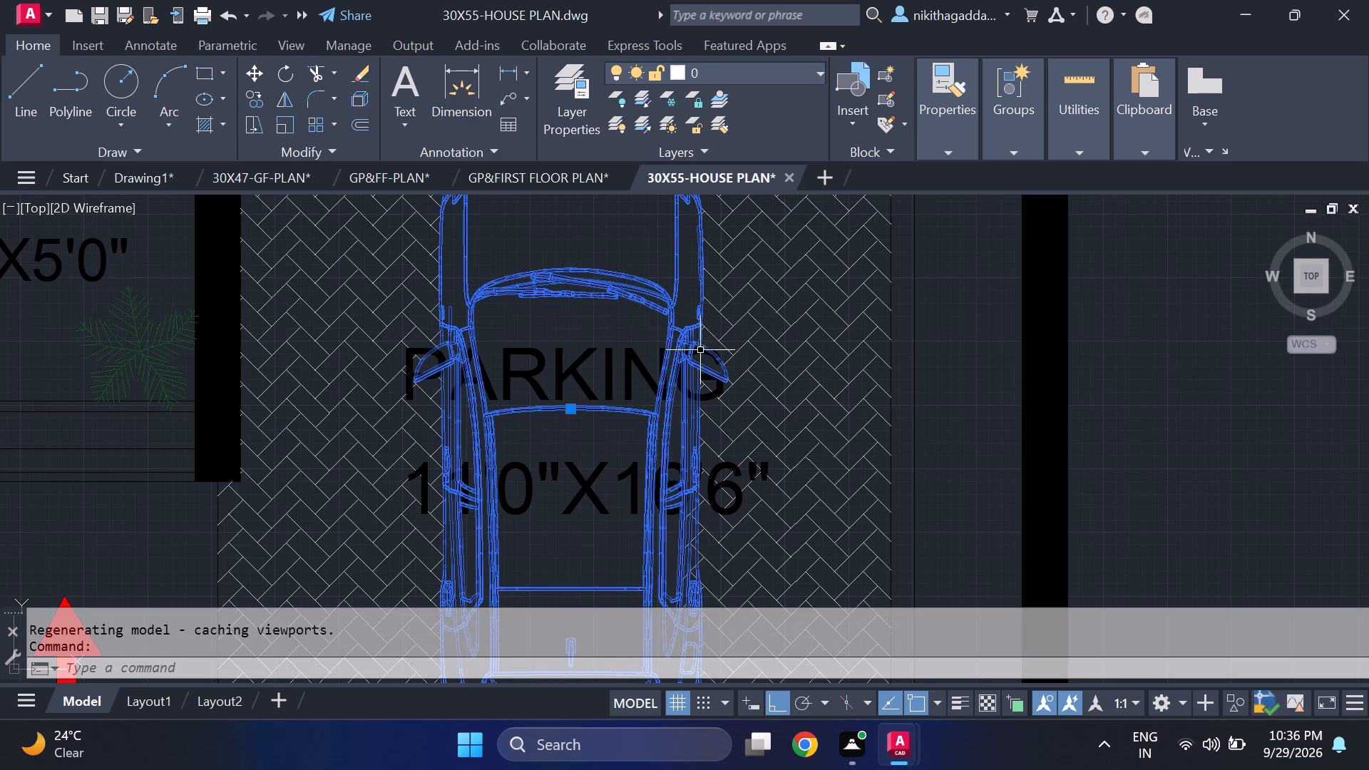
key(ctrl+c)
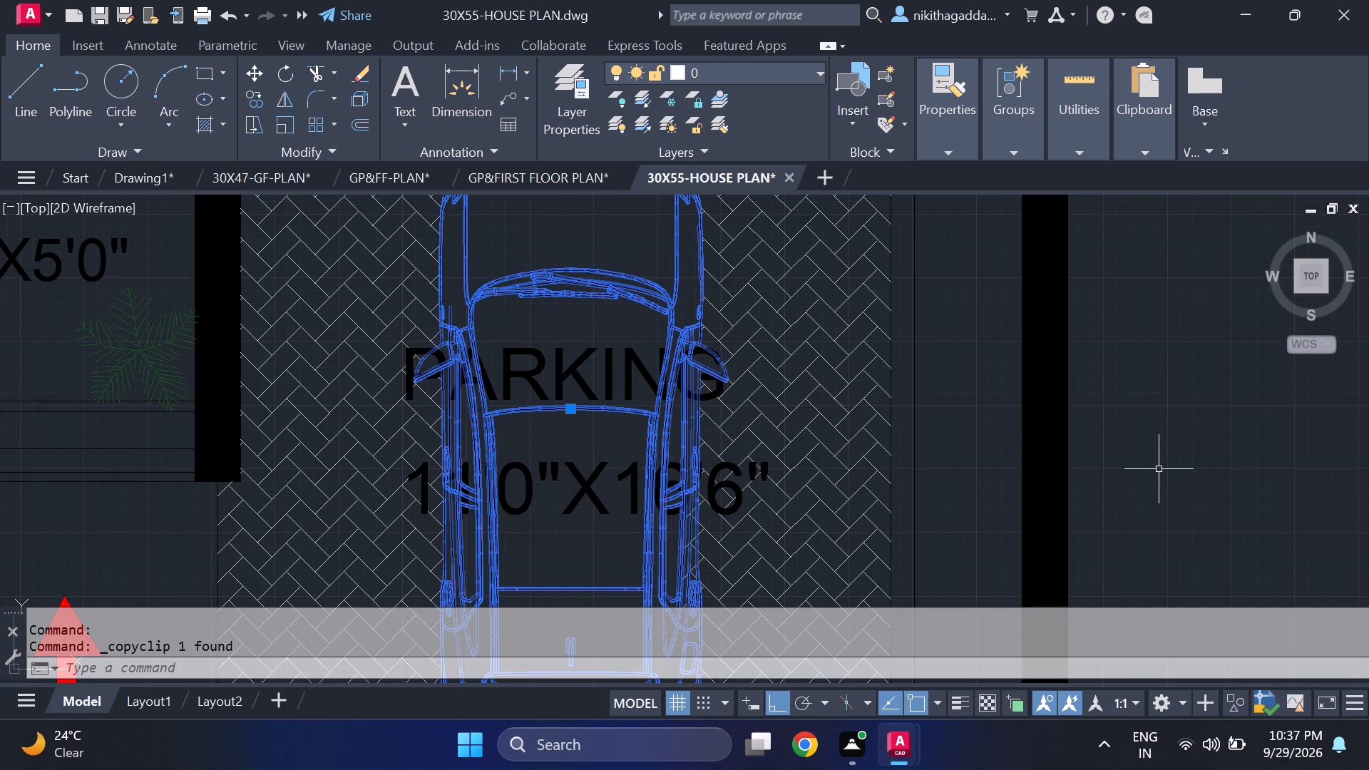
click(135, 171)
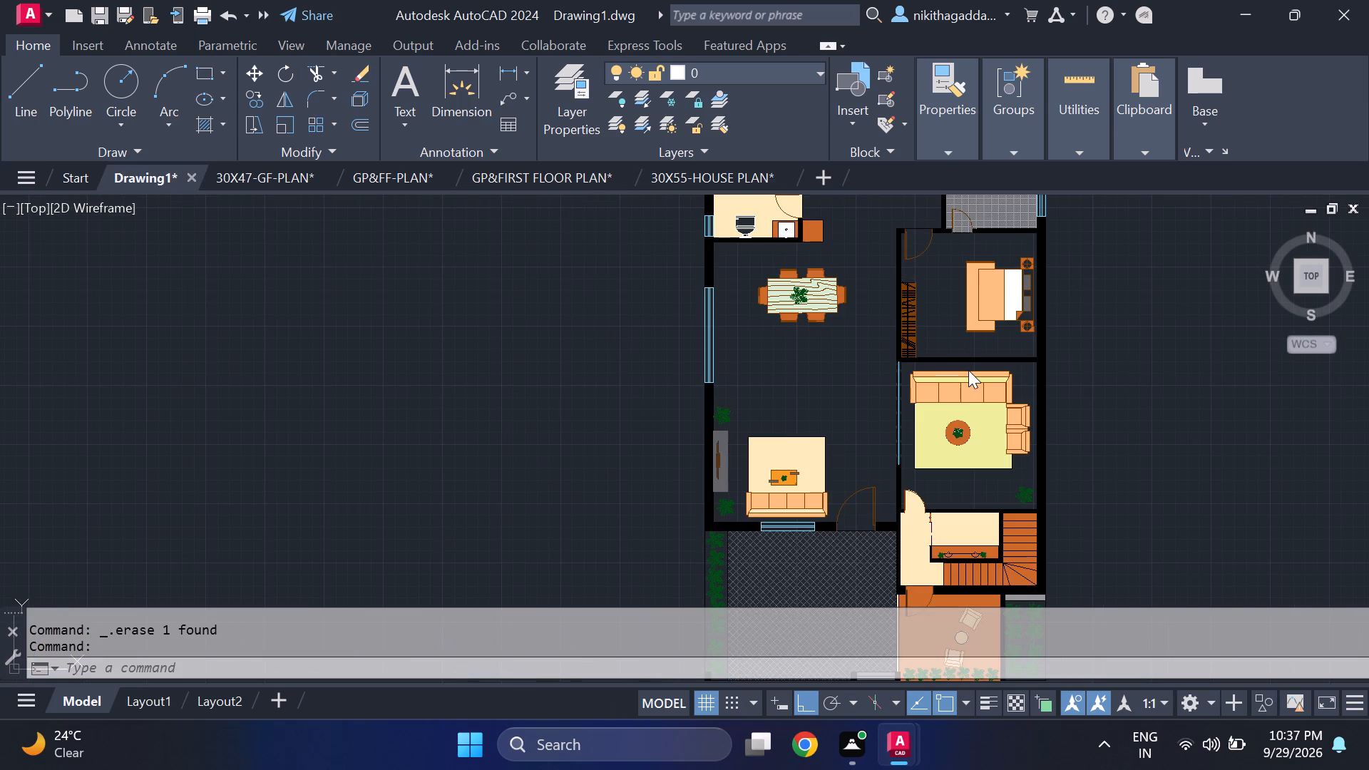
key(ctrl+v)
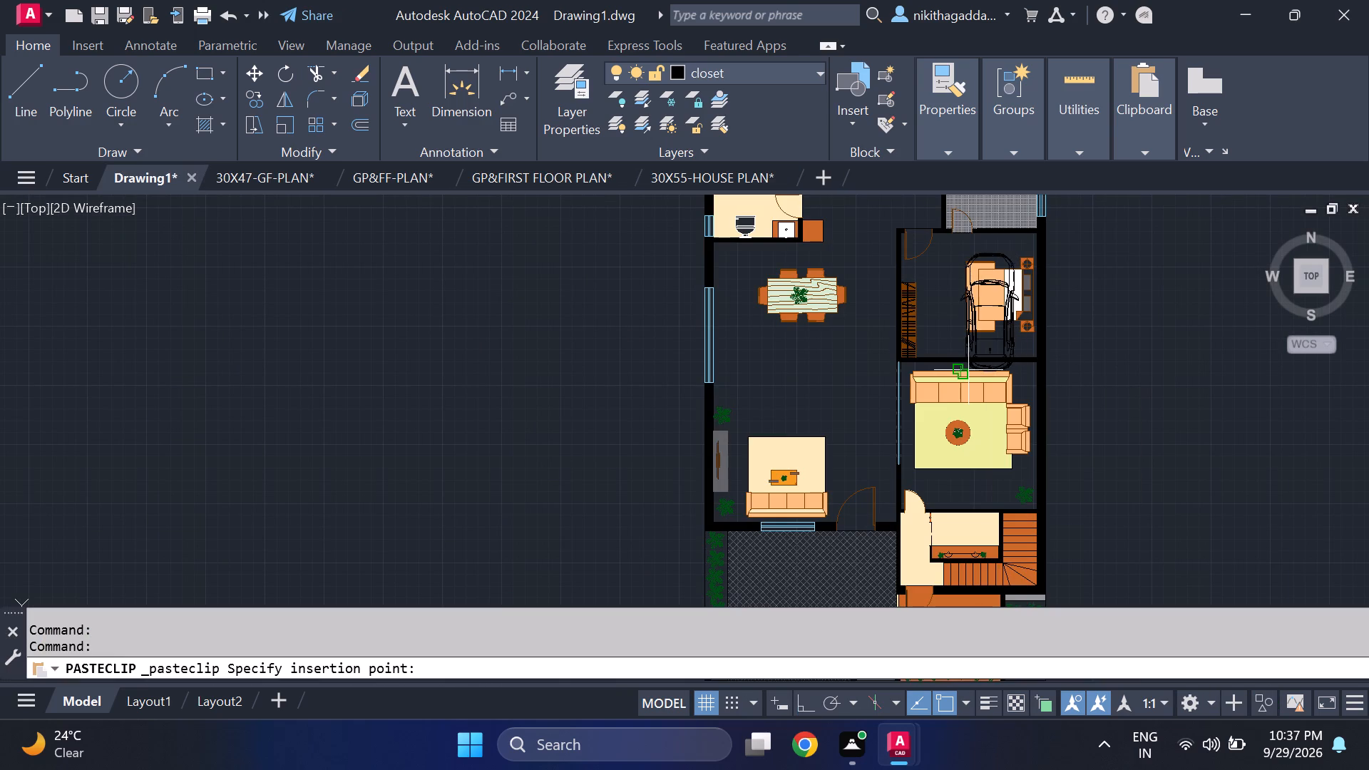
click(364, 550)
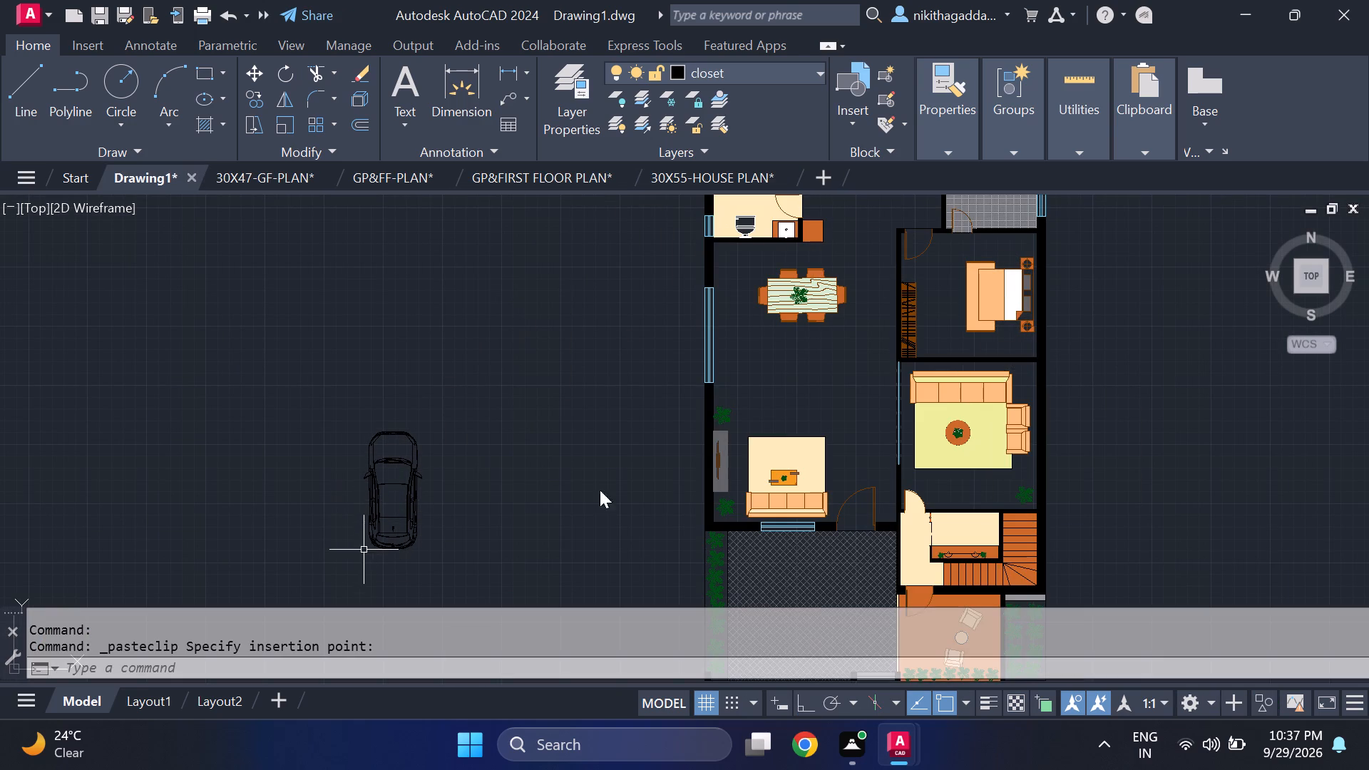
Copy the pasted car by its centre to a spot right beside the original, and finish copying.
drag(449, 434, 451, 434)
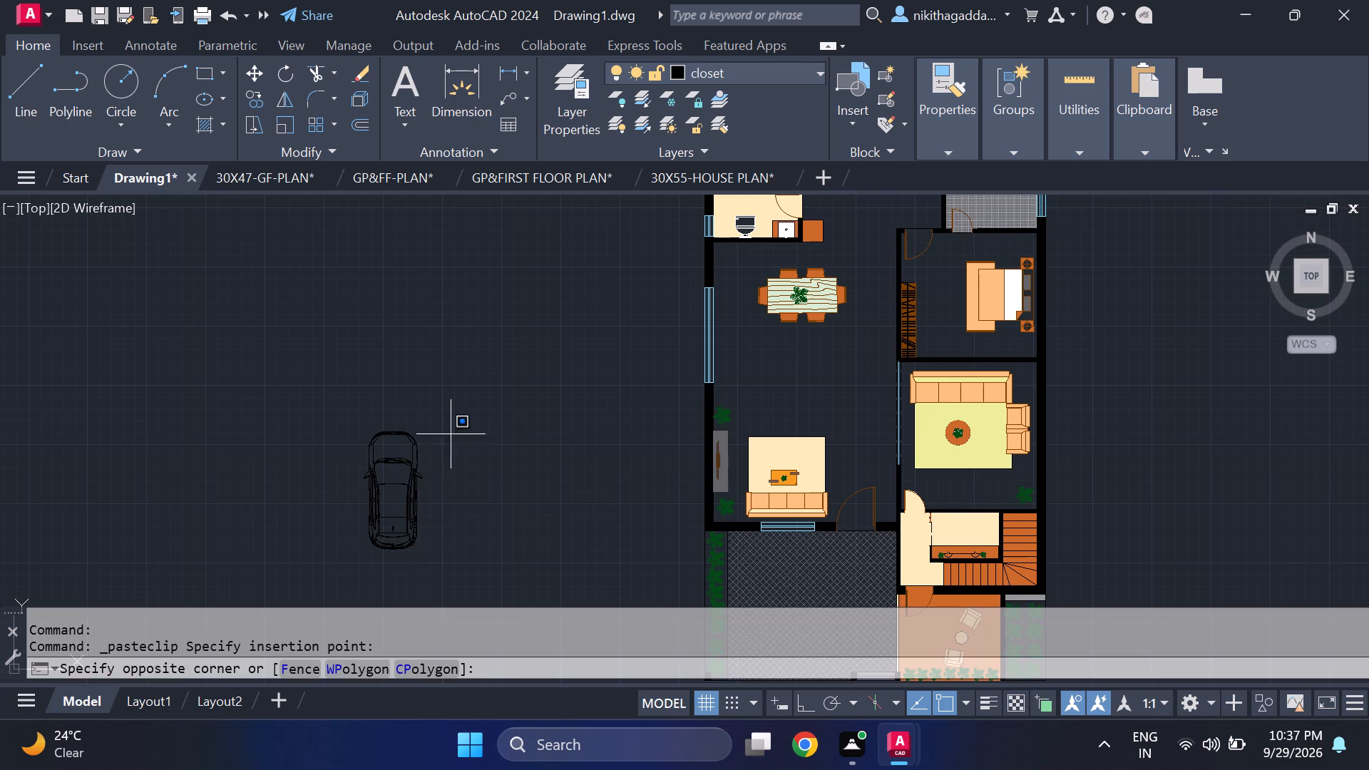
drag(451, 434, 389, 463)
click(313, 490)
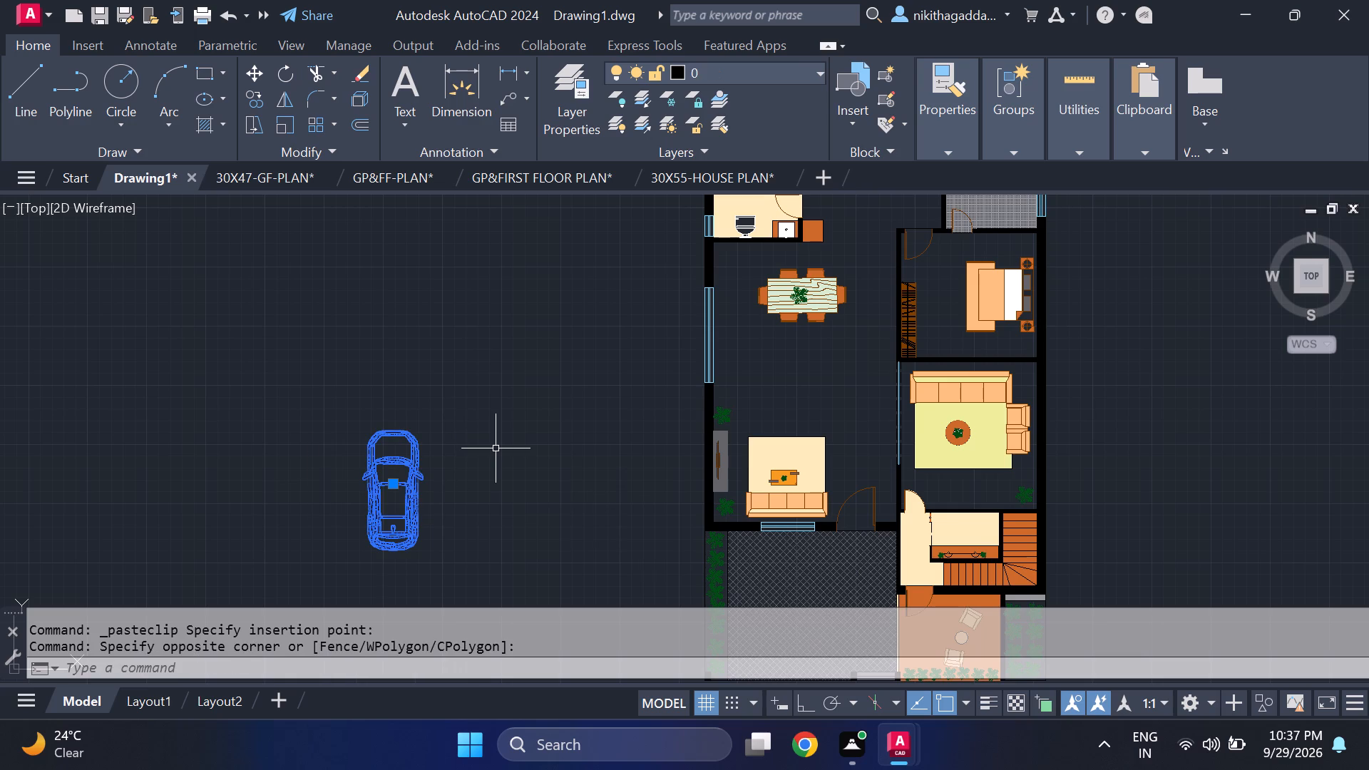
text(co)
key(Return)
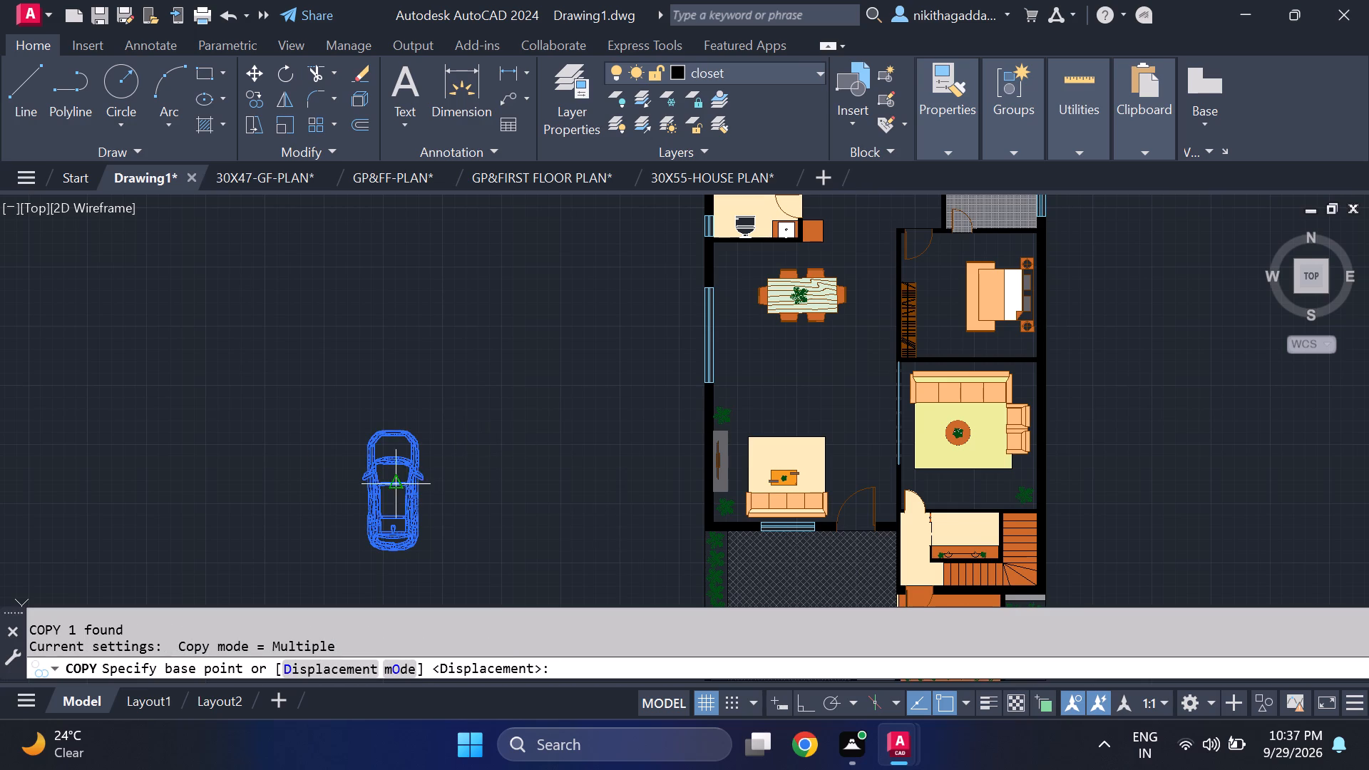
click(390, 482)
click(464, 485)
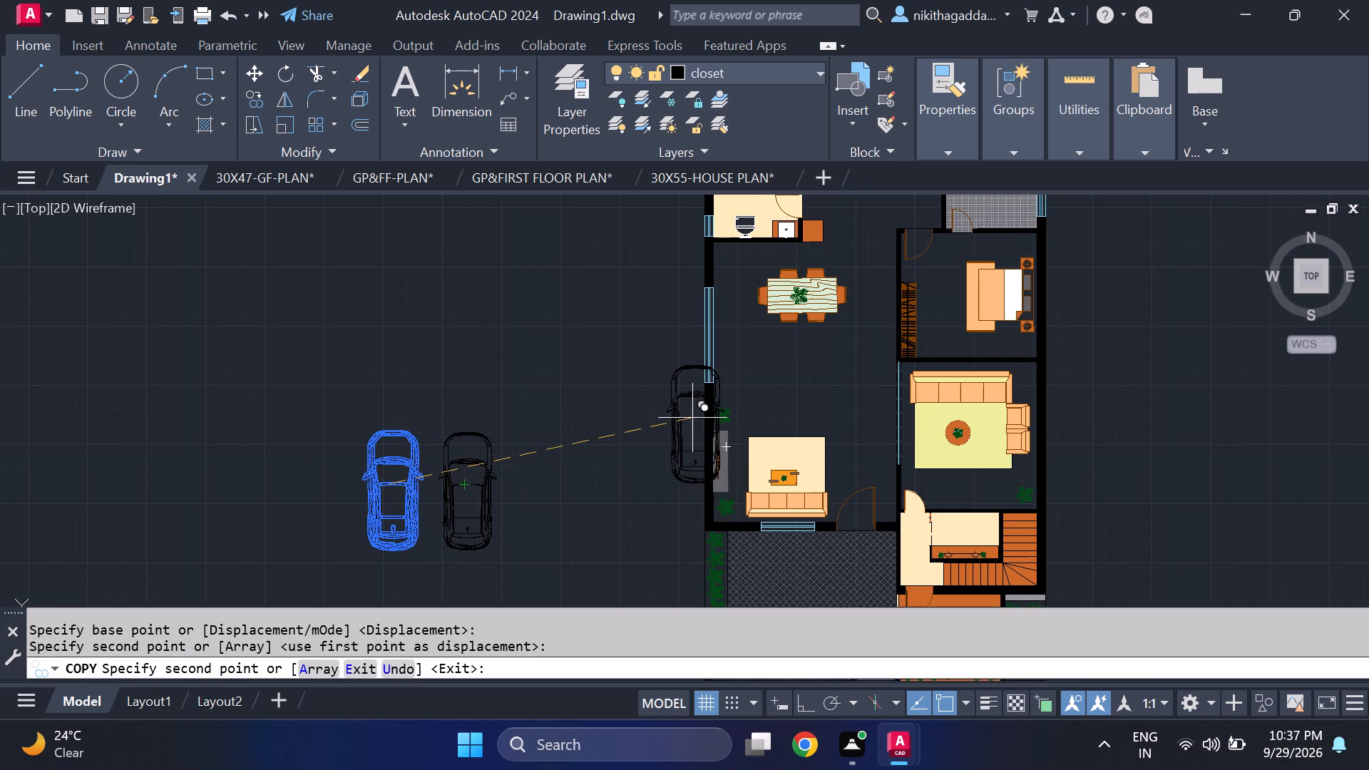
key(Escape)
With the duplicate car selected, set the colour of layer 0 to index colour 255, and clear the selection.
click(506, 462)
click(458, 499)
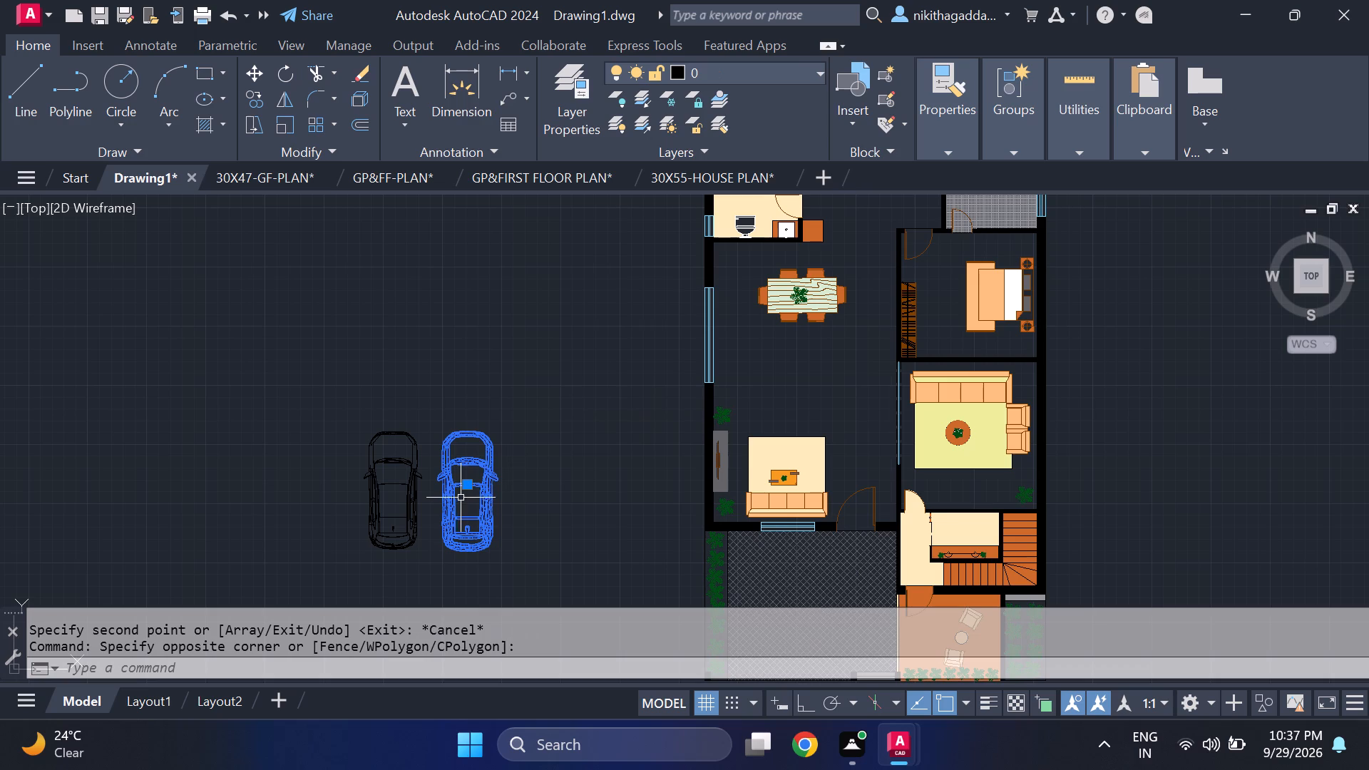
click(809, 78)
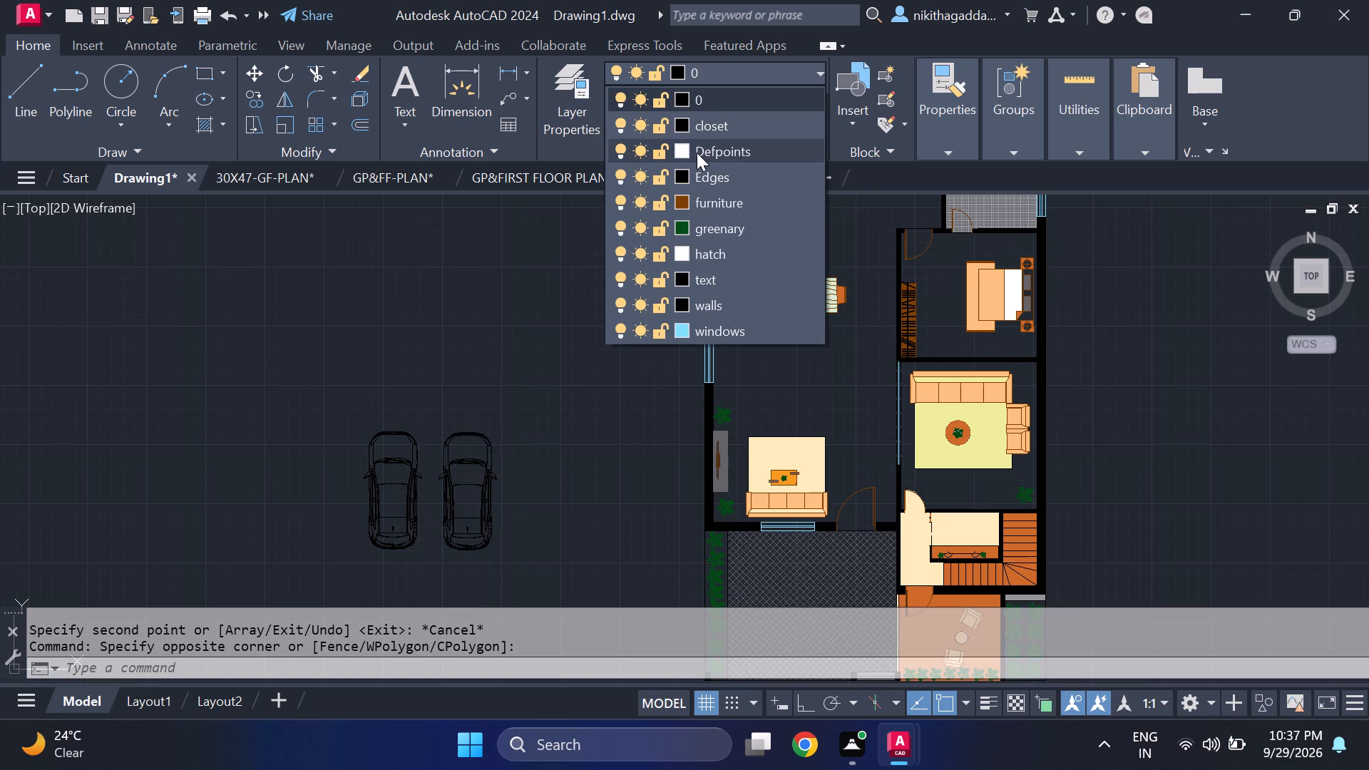
click(677, 101)
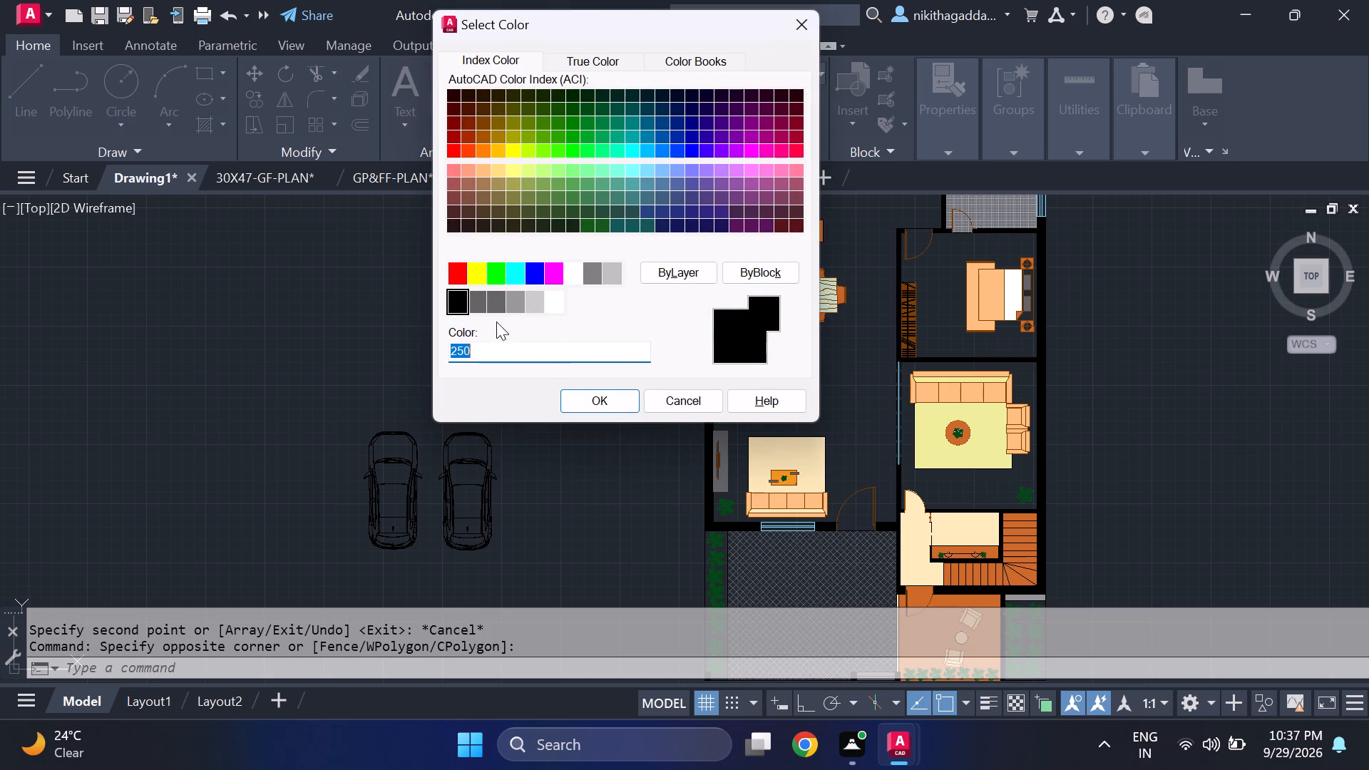
click(550, 298)
click(585, 394)
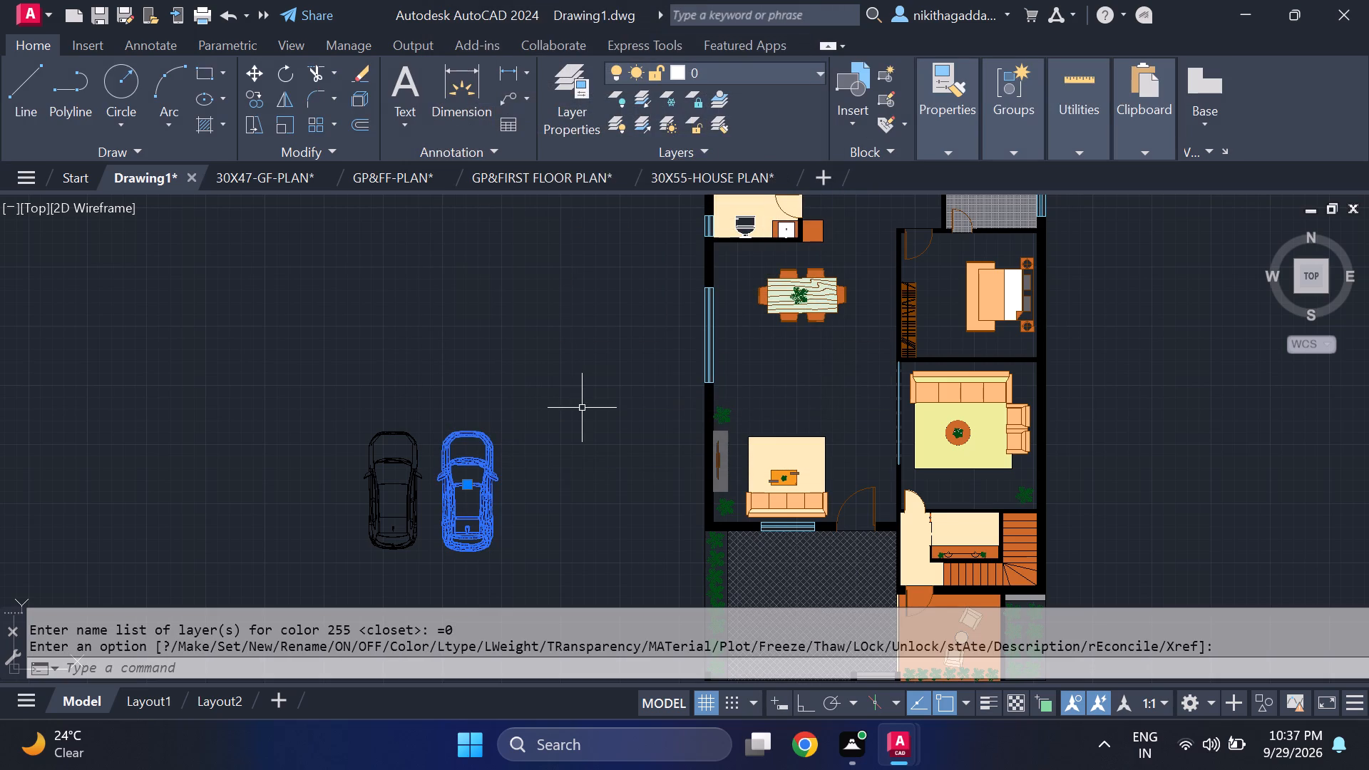
key(Escape)
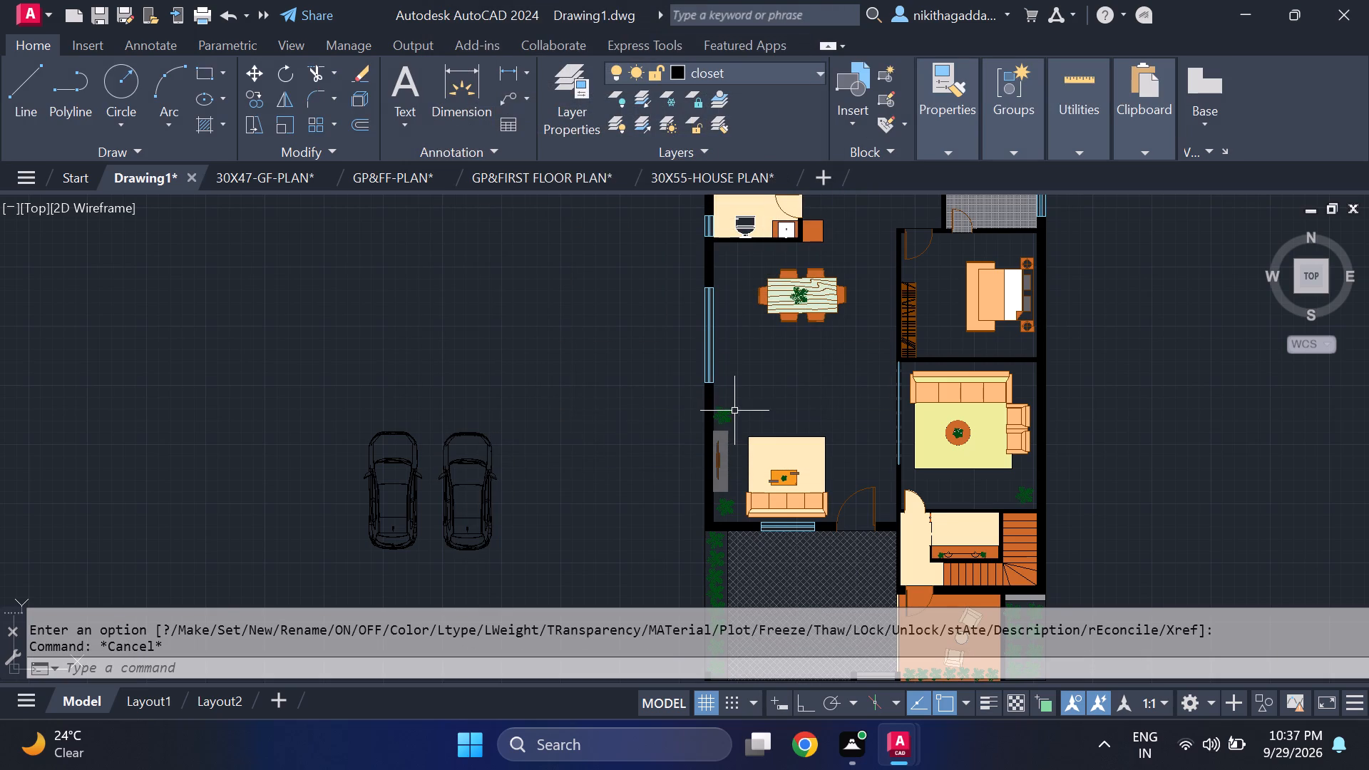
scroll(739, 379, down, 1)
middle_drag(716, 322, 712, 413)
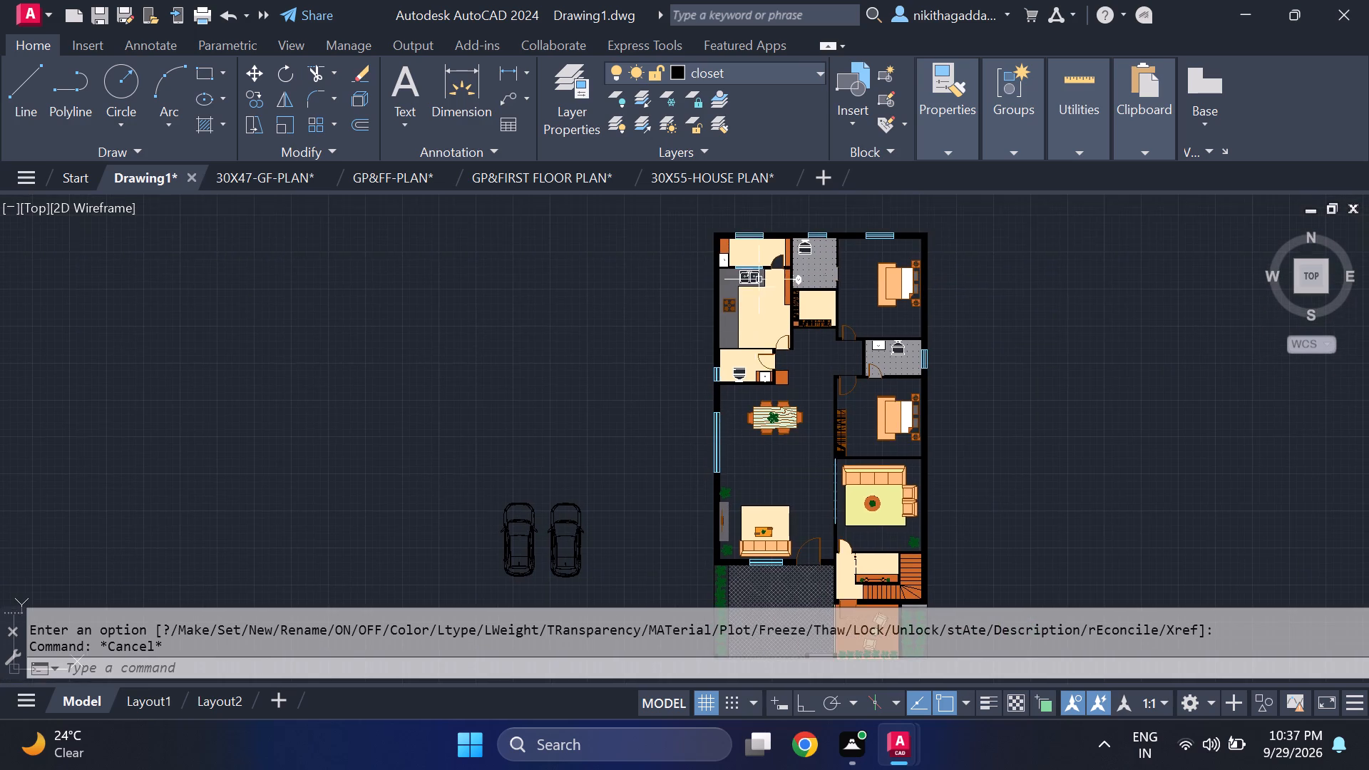
Change the colour of layer 0, which holds the car blocks, to index colour 250.
scroll(762, 267, up, 2)
scroll(762, 289, down, 3)
scroll(724, 375, up, 1)
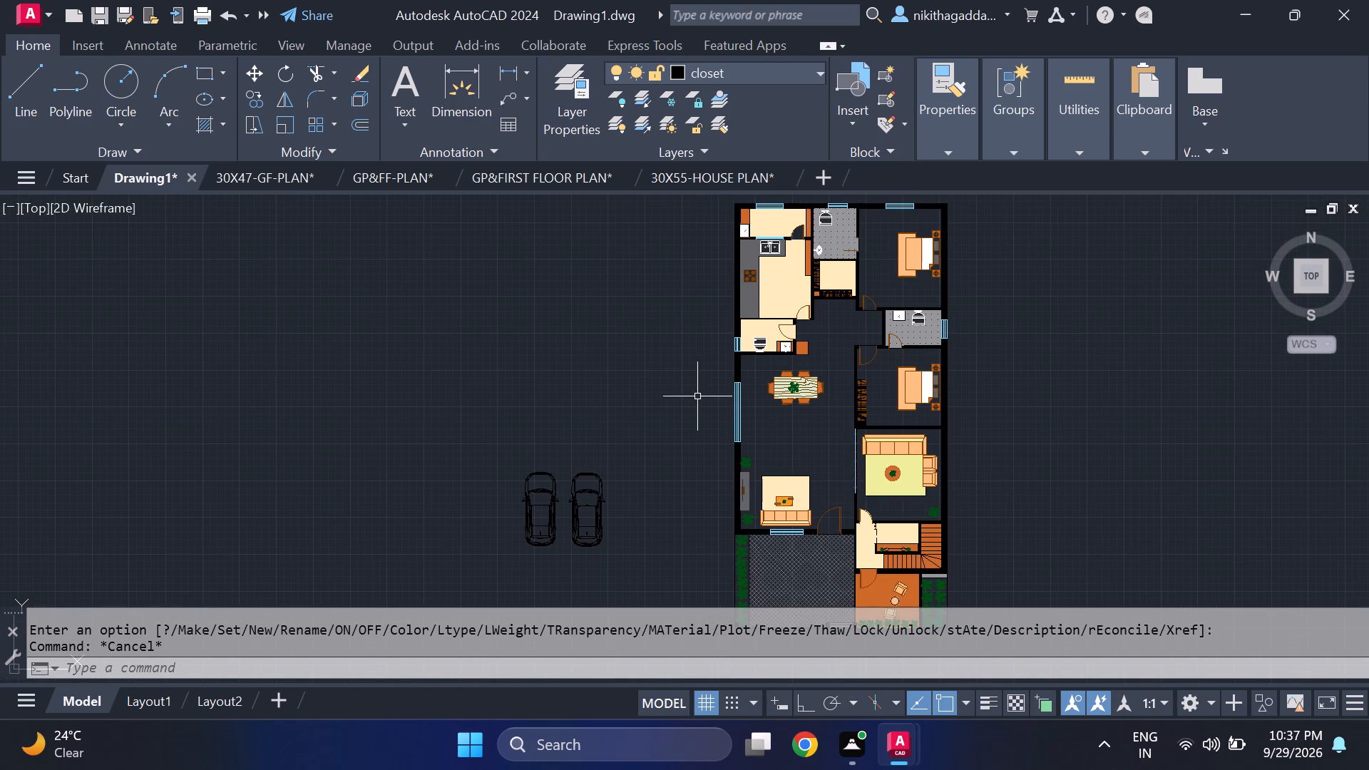
middle_drag(694, 397, 681, 443)
scroll(744, 259, up, 3)
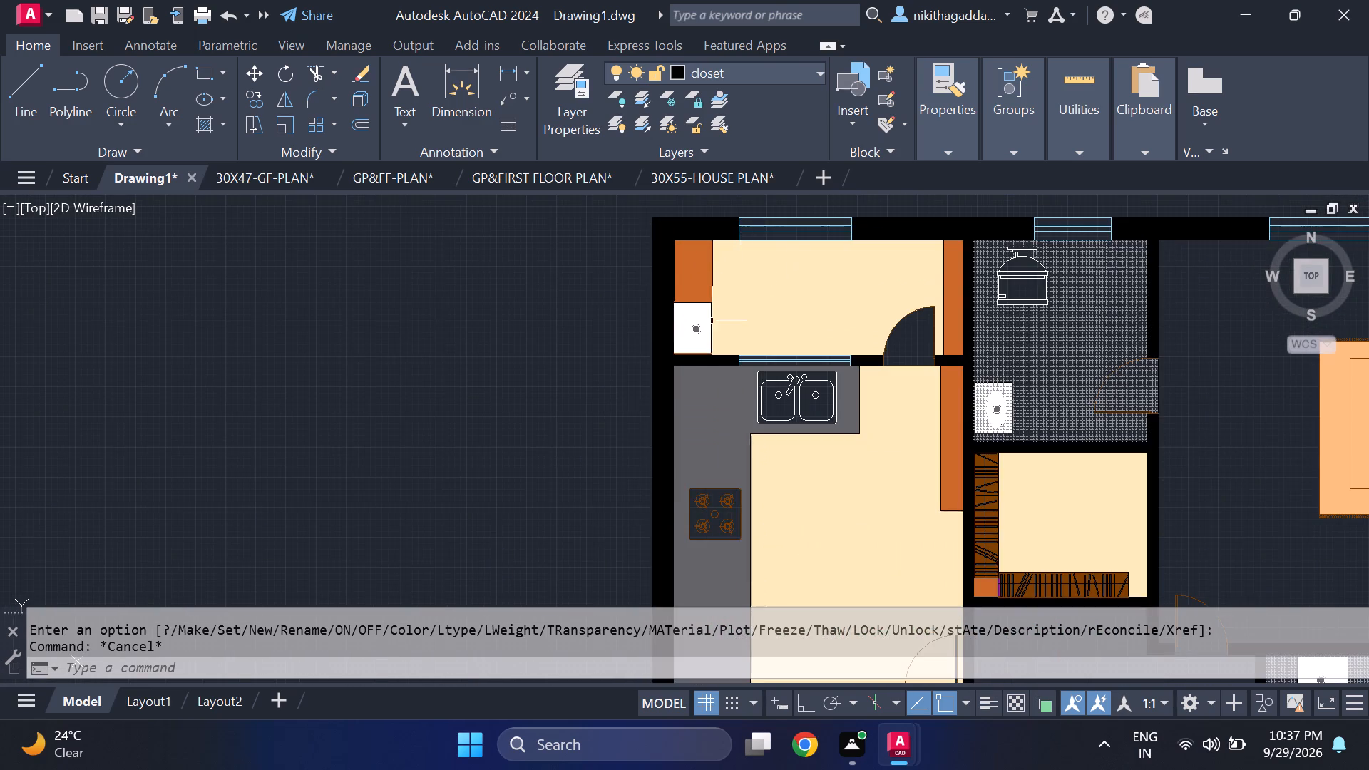
scroll(706, 339, down, 3)
middle_drag(601, 514, 631, 340)
click(620, 384)
click(572, 466)
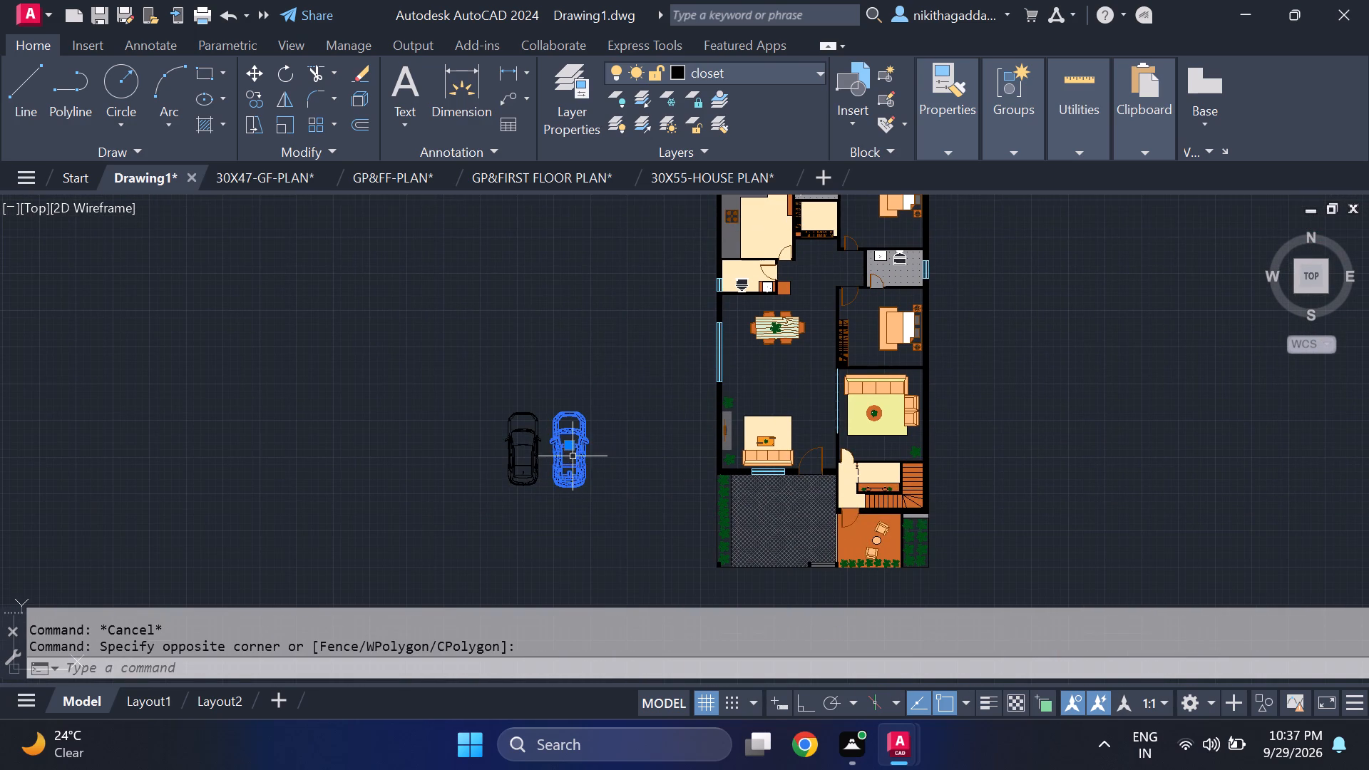
click(732, 80)
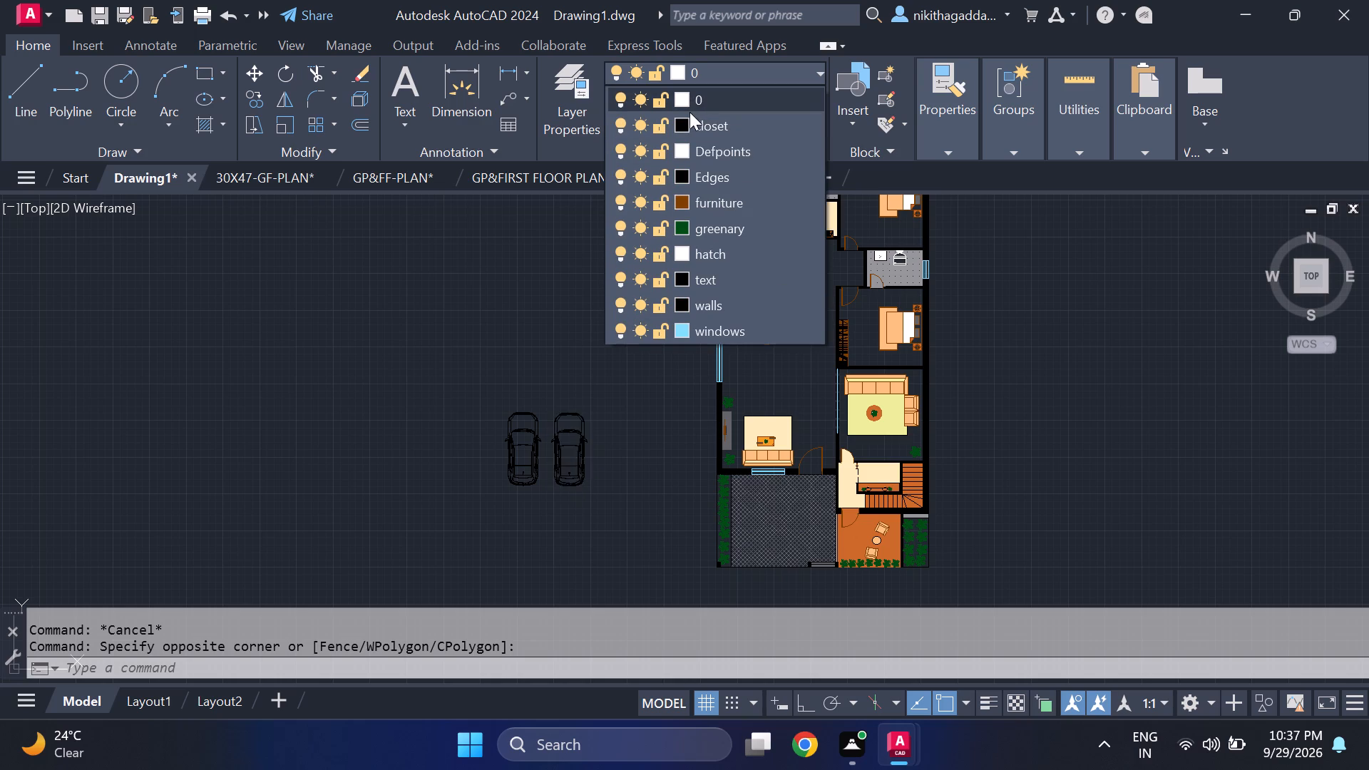
click(682, 103)
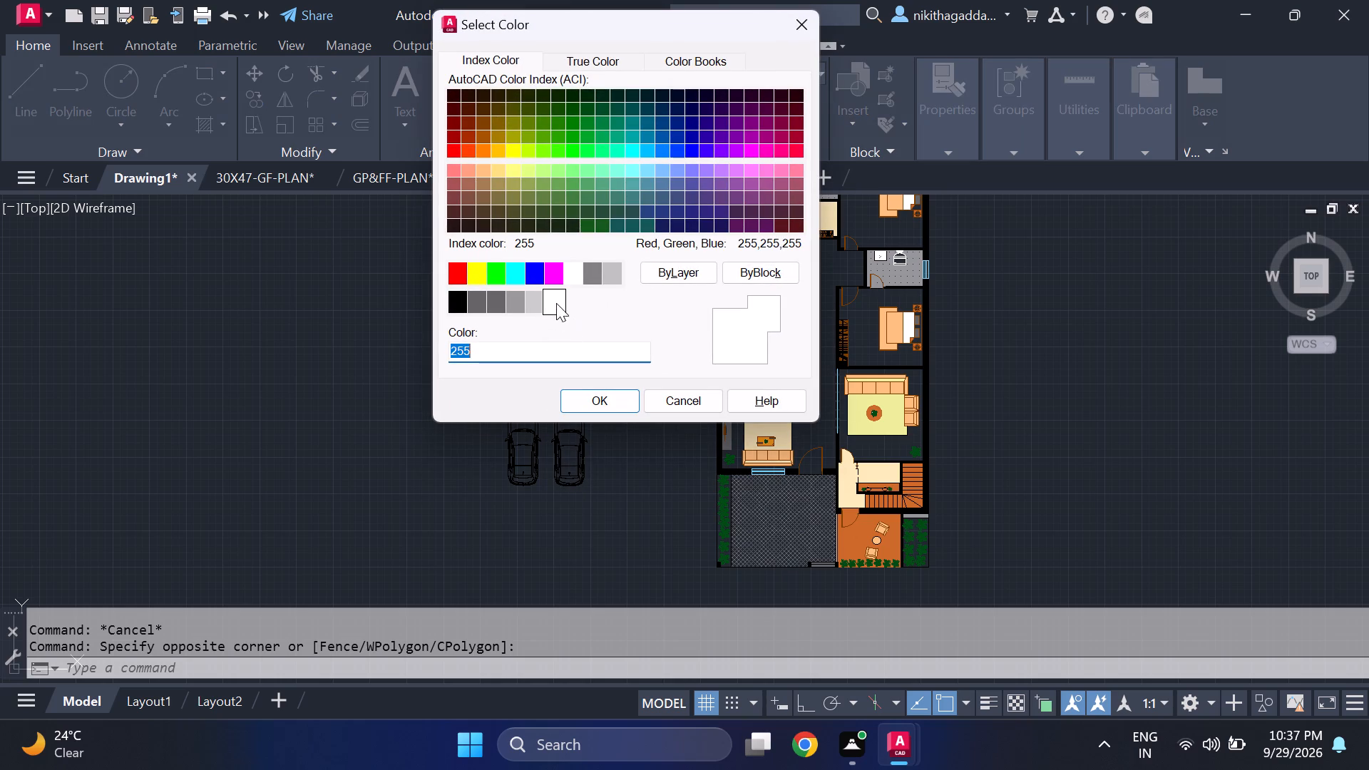
click(468, 300)
click(458, 300)
click(568, 399)
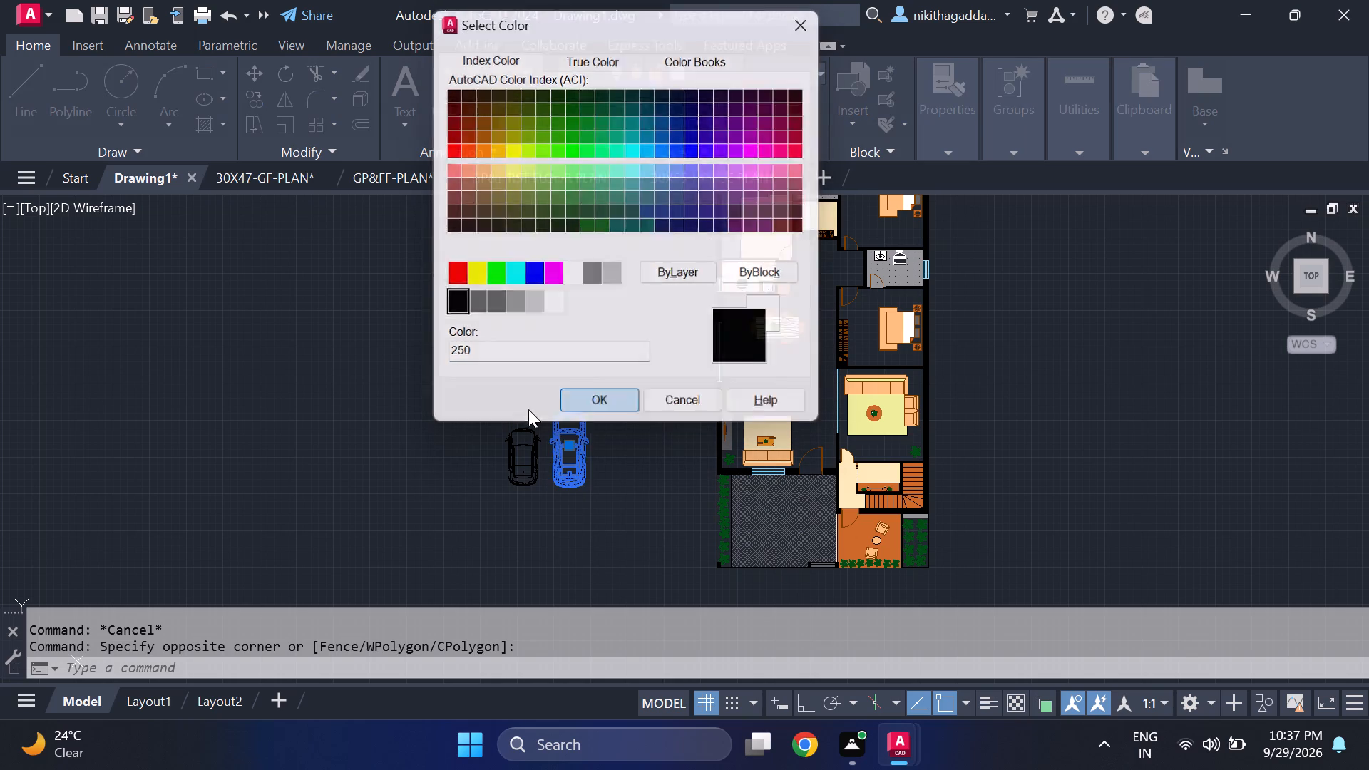
key(Escape)
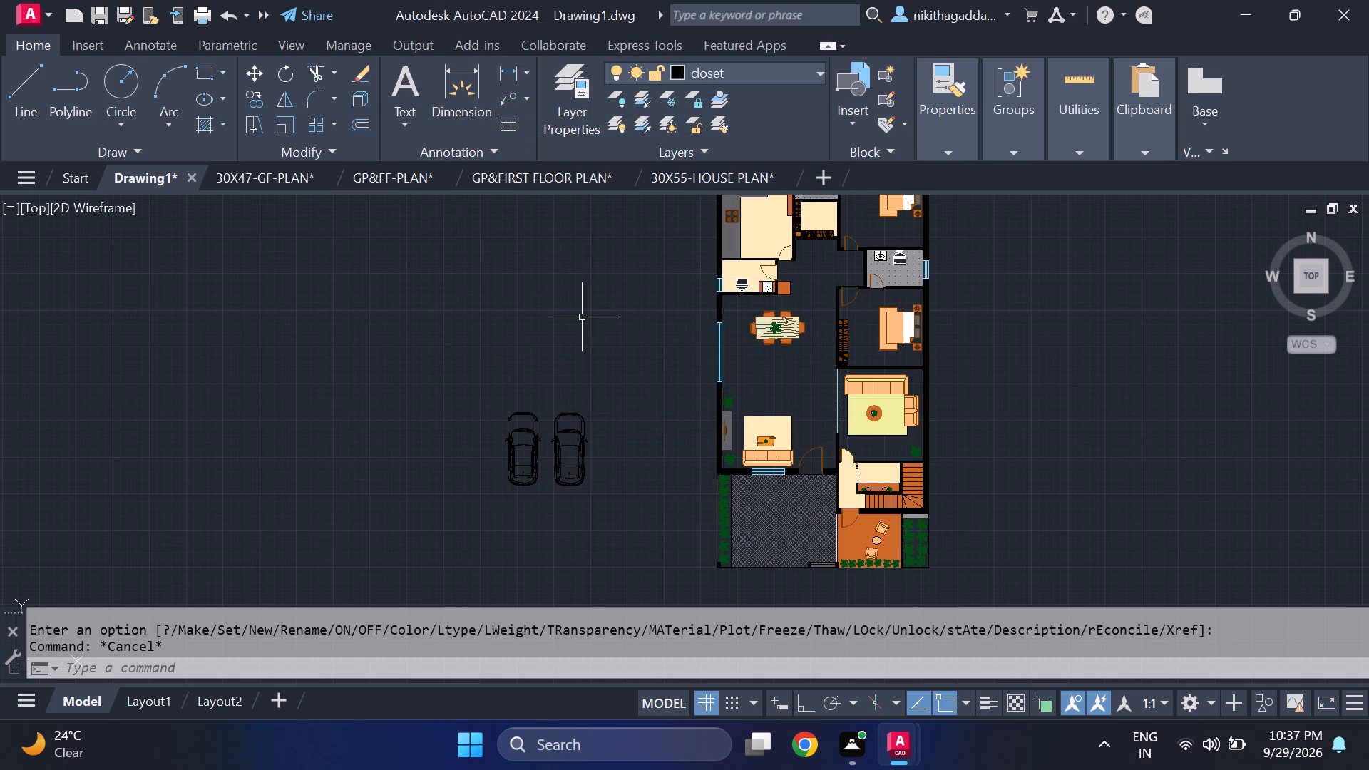
Check the layer and colour properties of the western car block.
scroll(483, 439, up, 3)
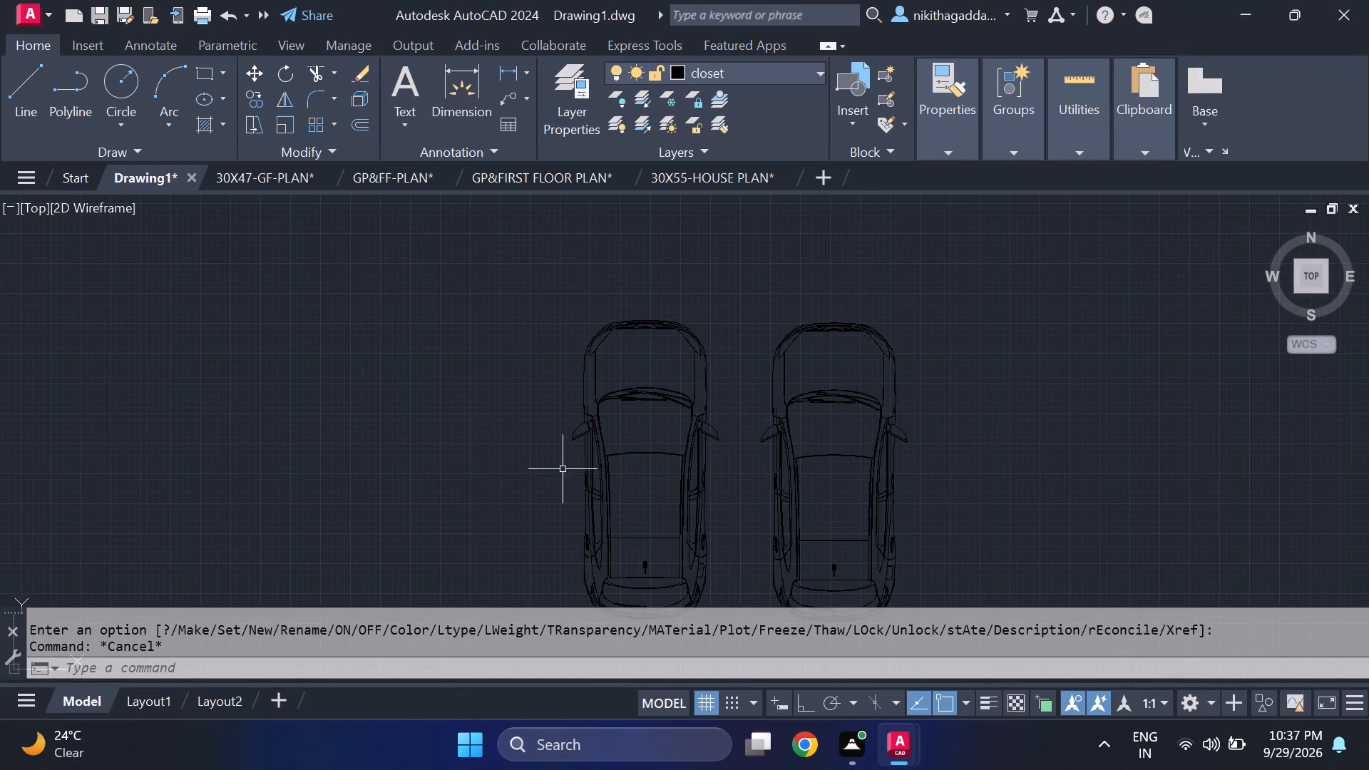
scroll(699, 436, down, 3)
middle_drag(699, 453, 632, 384)
scroll(633, 384, up, 2)
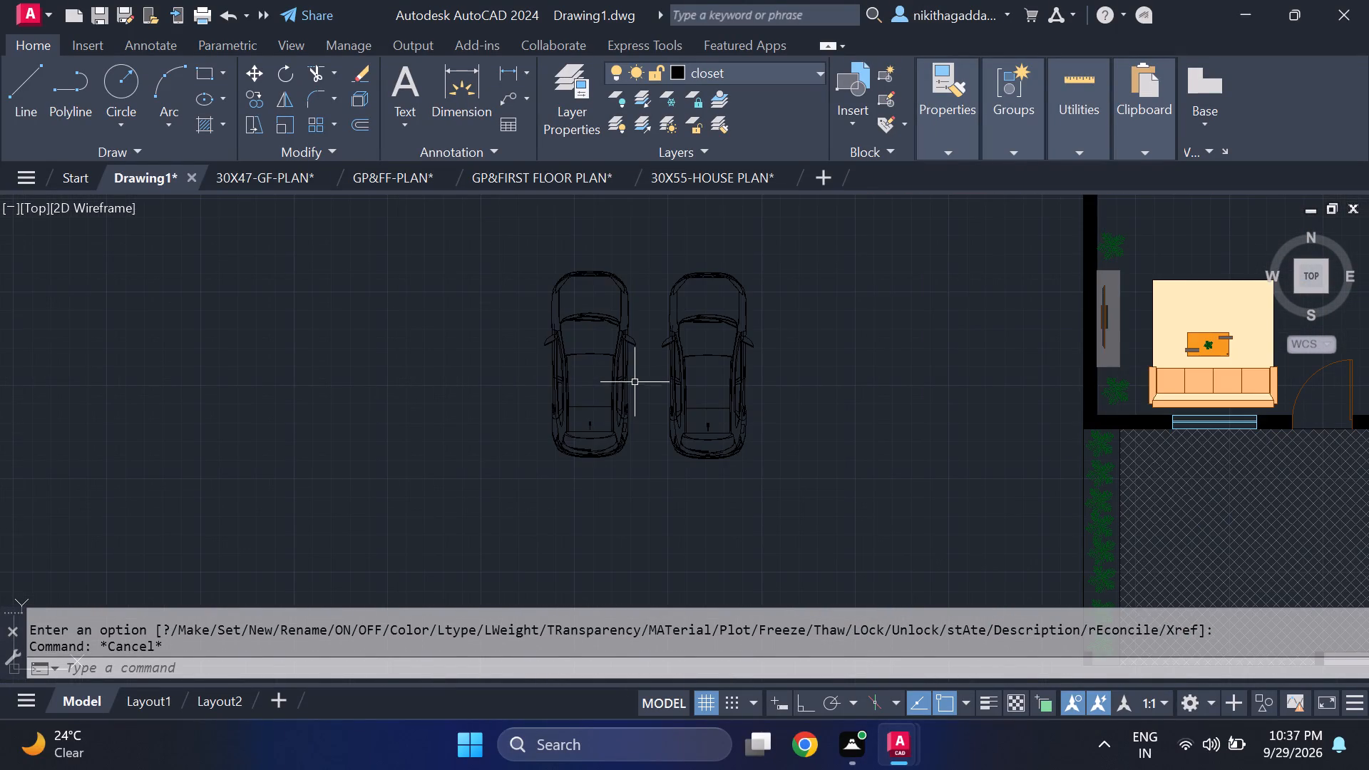
click(635, 379)
click(559, 424)
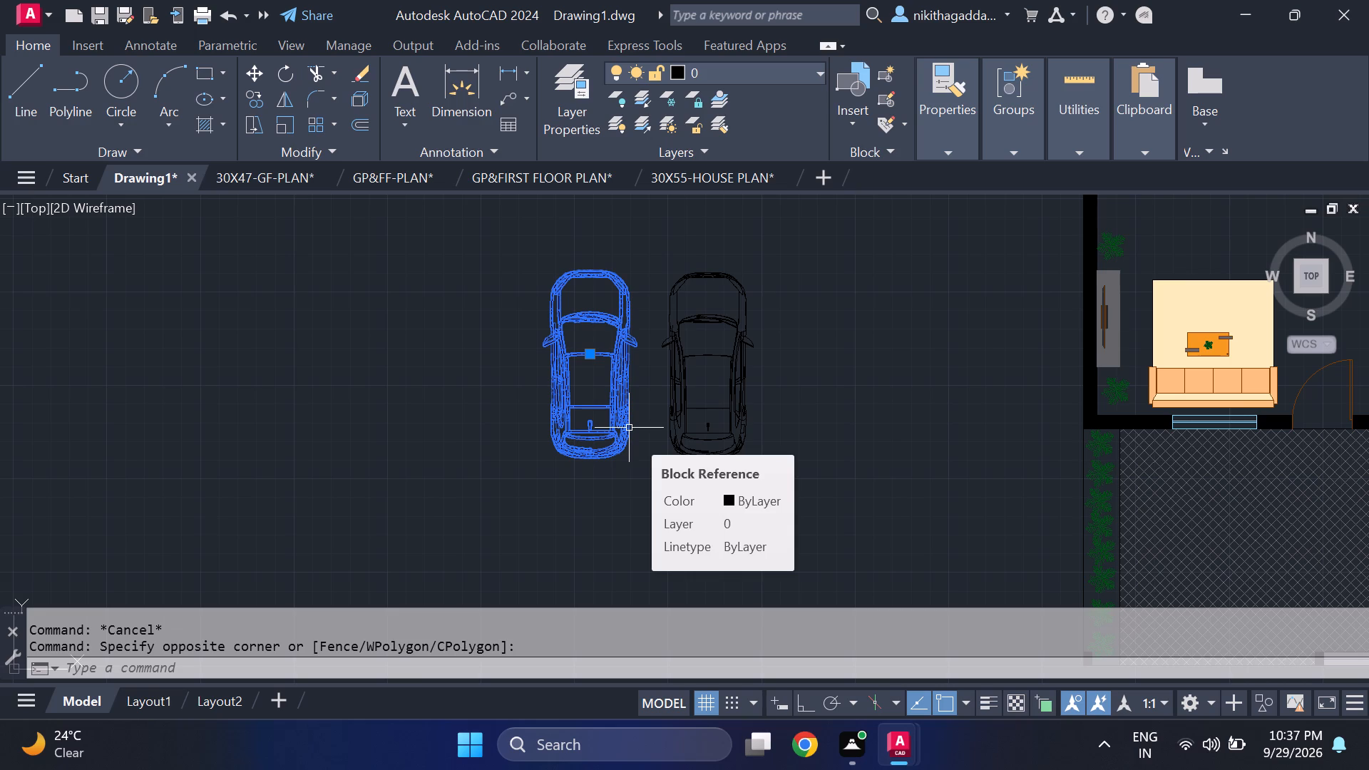
key(Escape)
Move the eastern car block into the western half of the hatched parking area at the front of the house plan.
scroll(672, 403, down, 4)
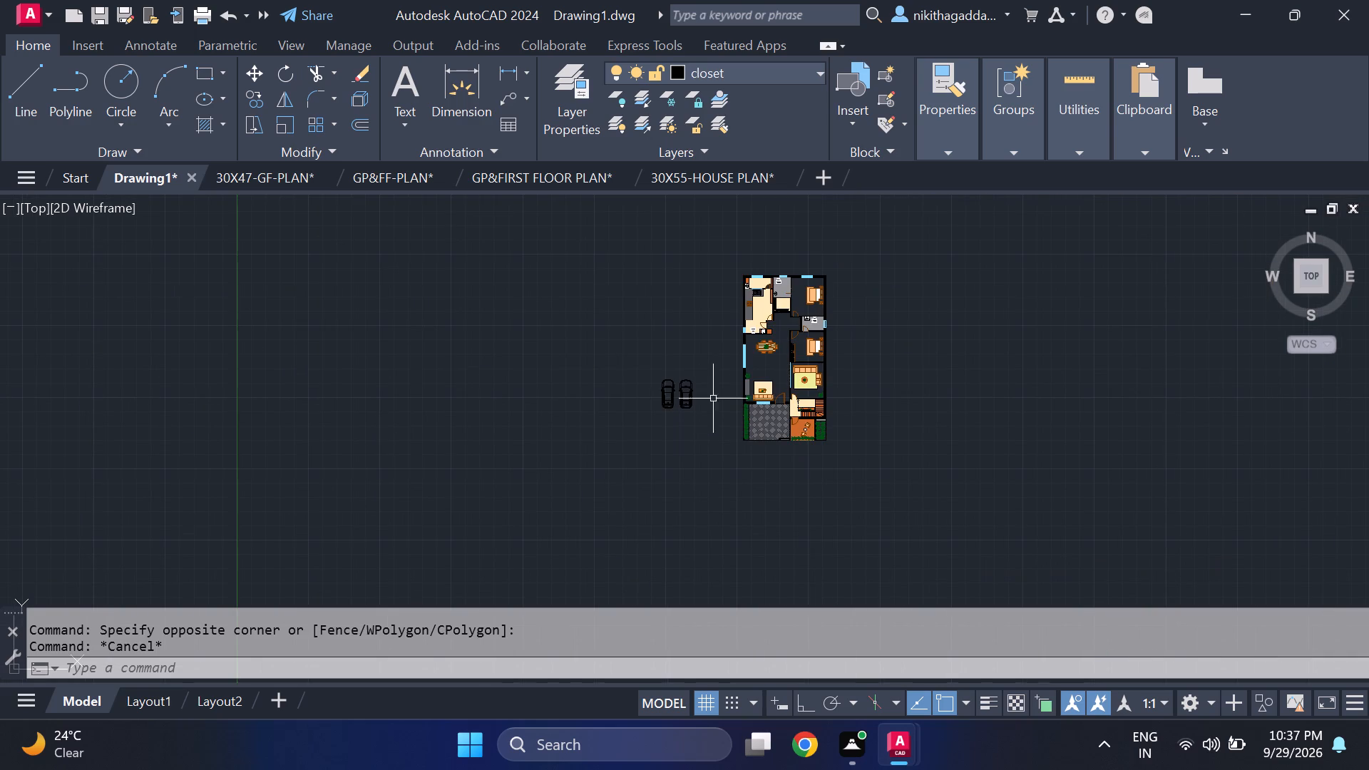
scroll(713, 386, up, 3)
click(700, 381)
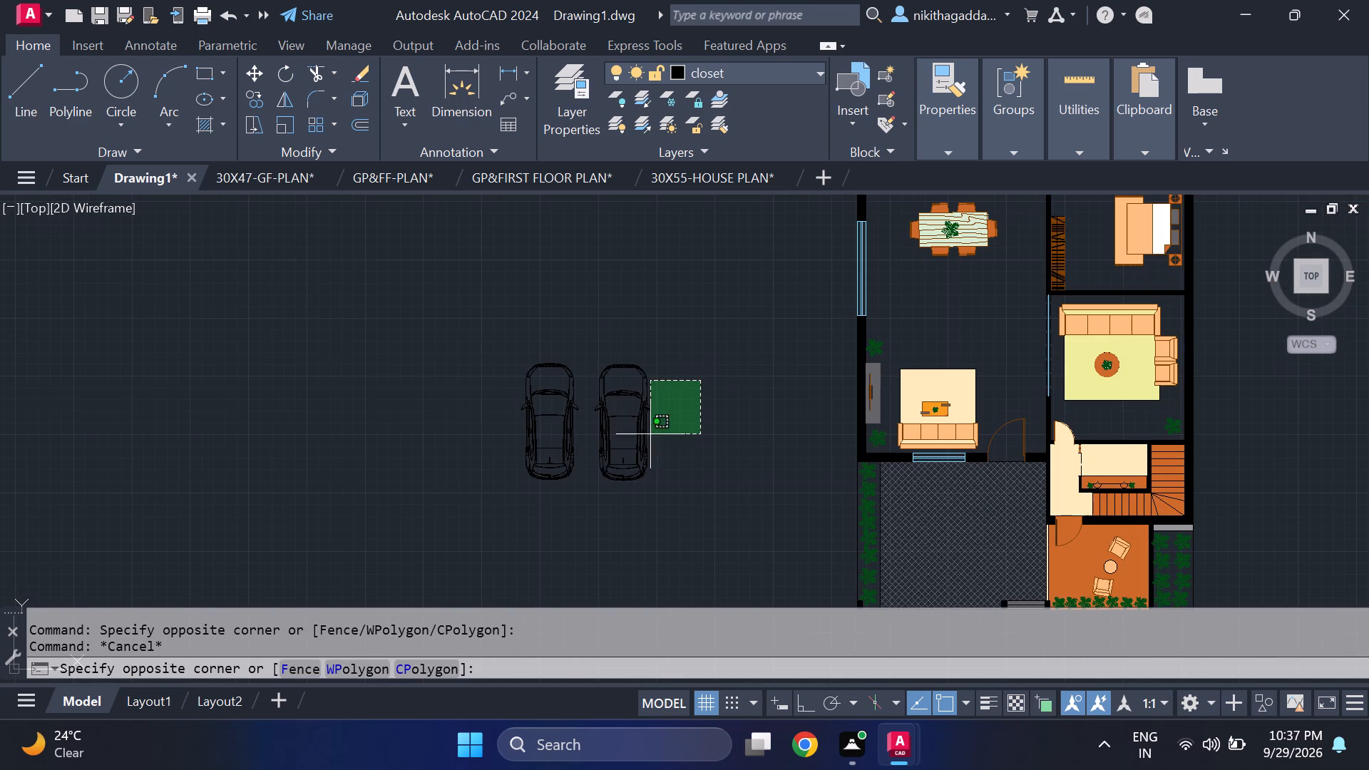
click(608, 470)
key(m)
key(Return)
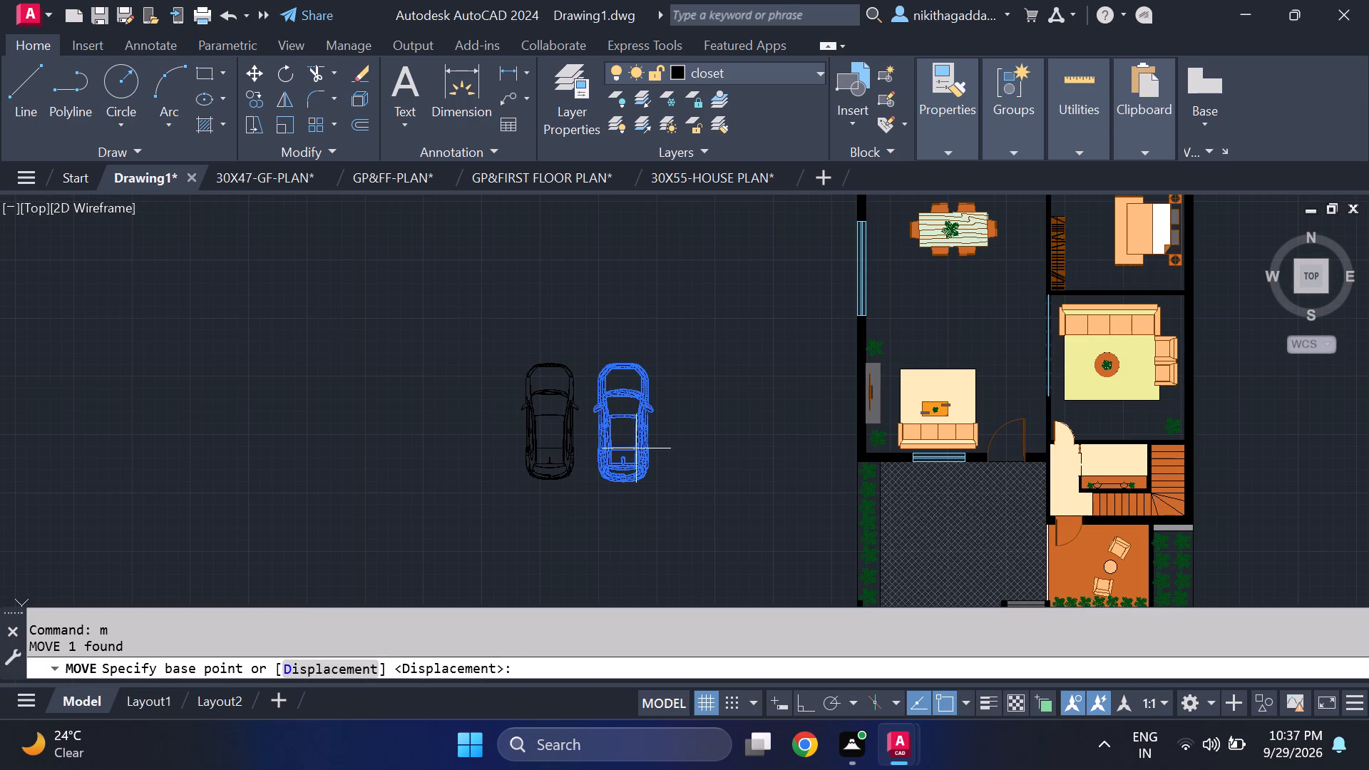
click(619, 415)
scroll(871, 521, down, 2)
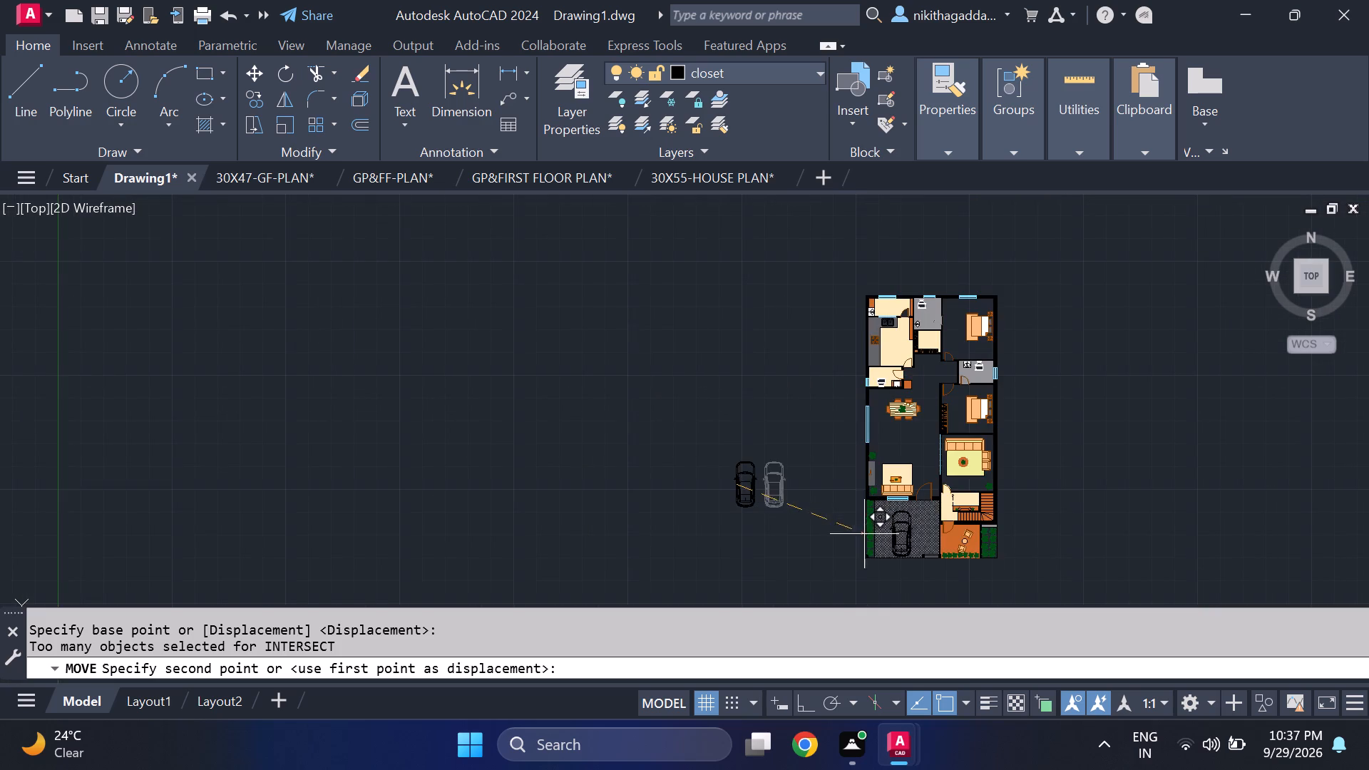
scroll(863, 534, up, 2)
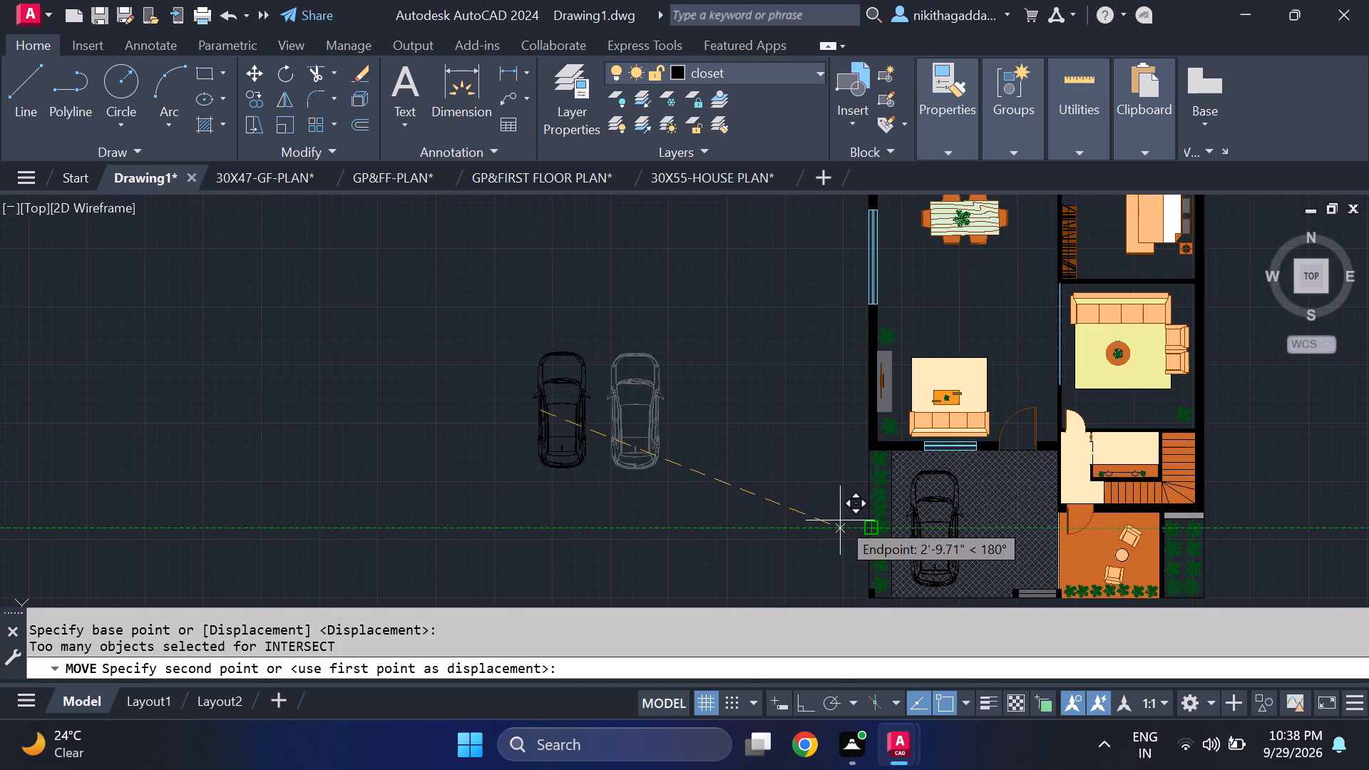
scroll(840, 520, up, 1)
click(834, 519)
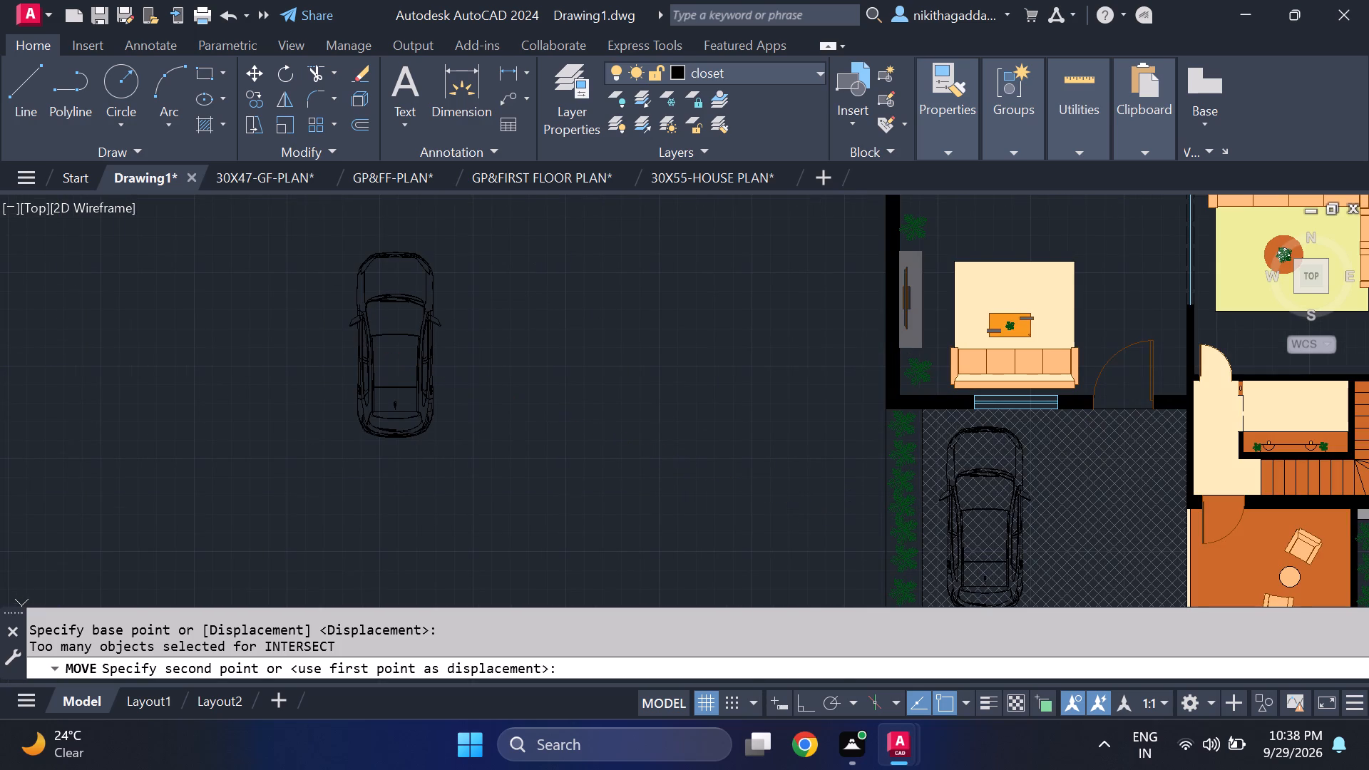
Move the remaining car block into the eastern half of the parking area, level with the first car.
scroll(759, 490, down, 1)
drag(646, 400, 604, 404)
click(475, 449)
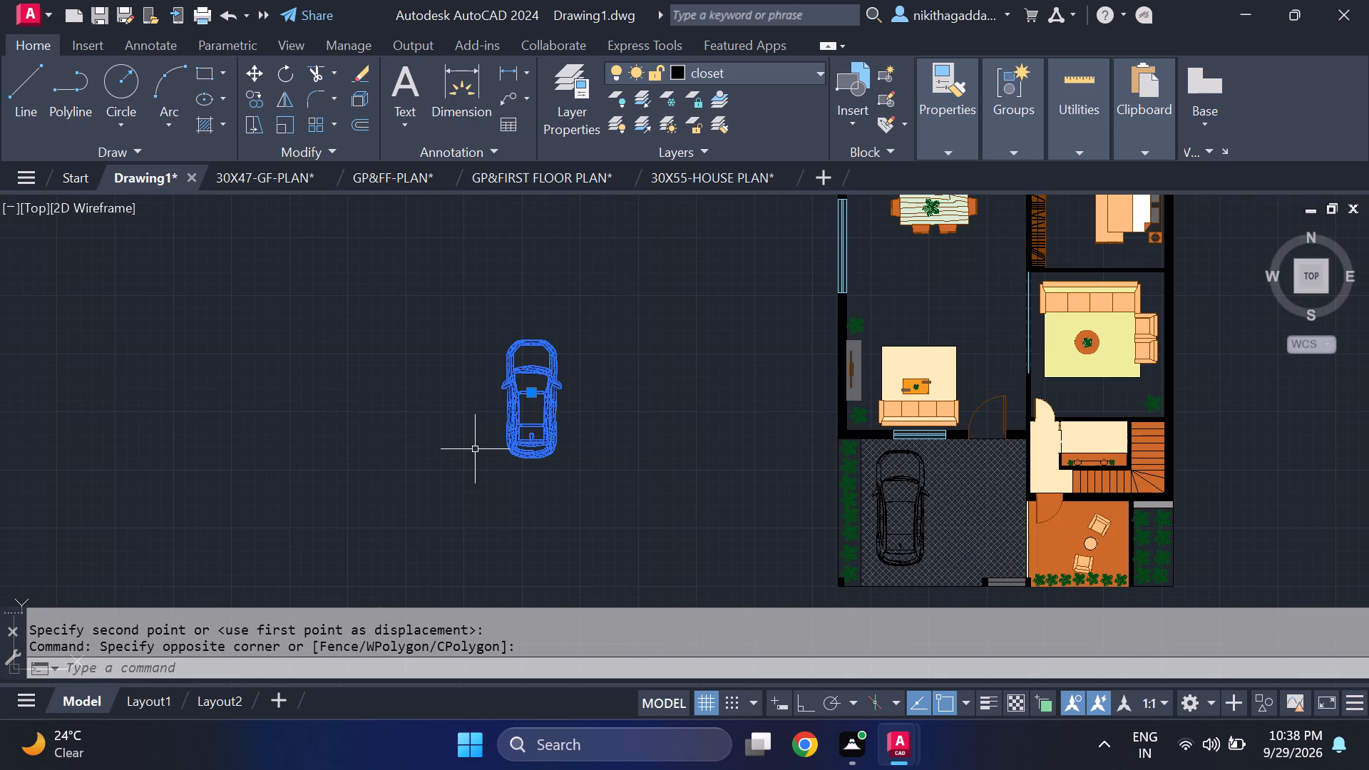
key(m)
key(Return)
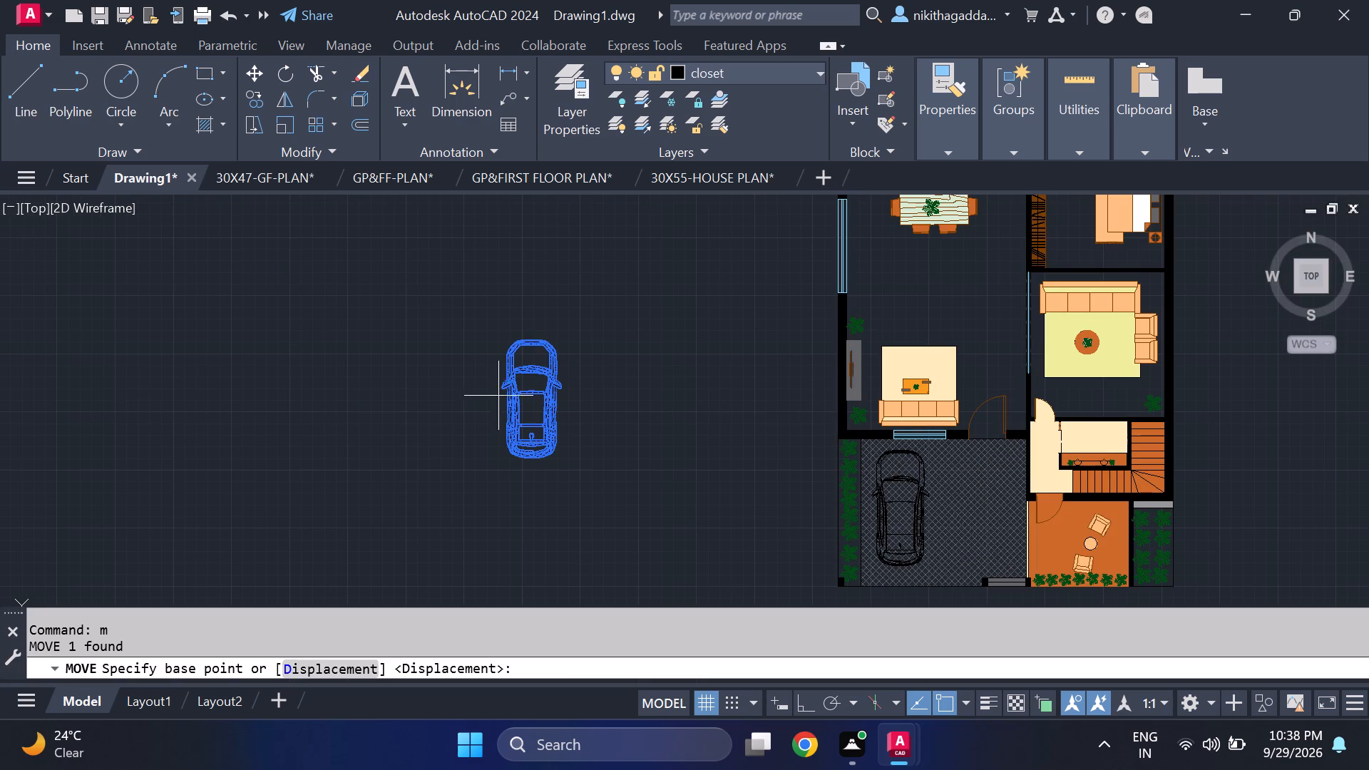
click(533, 392)
scroll(994, 513, up, 2)
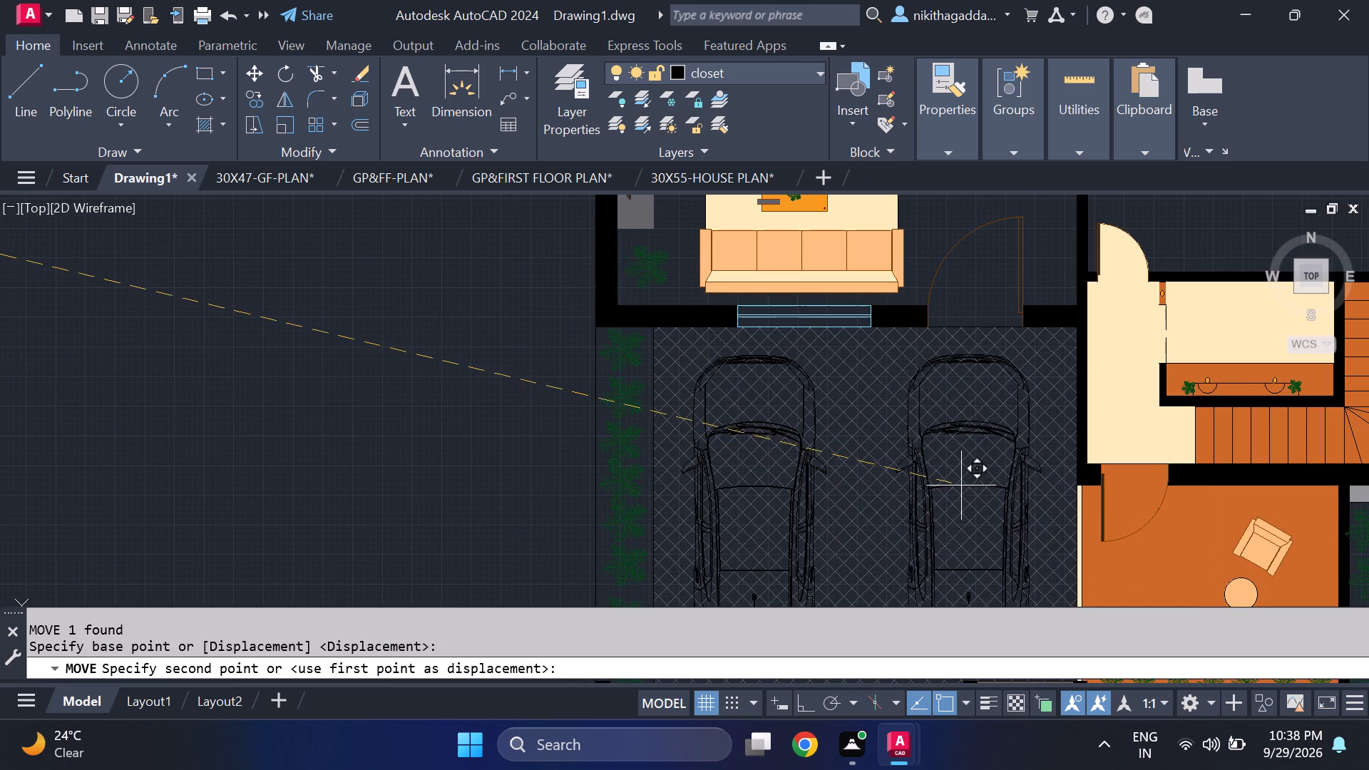
click(956, 486)
On the walls layer, draw a straight horizontal line from the stair landing eastward across the first treads of the lower flight.
scroll(1104, 431, down, 4)
middle_drag(1204, 364, 1157, 411)
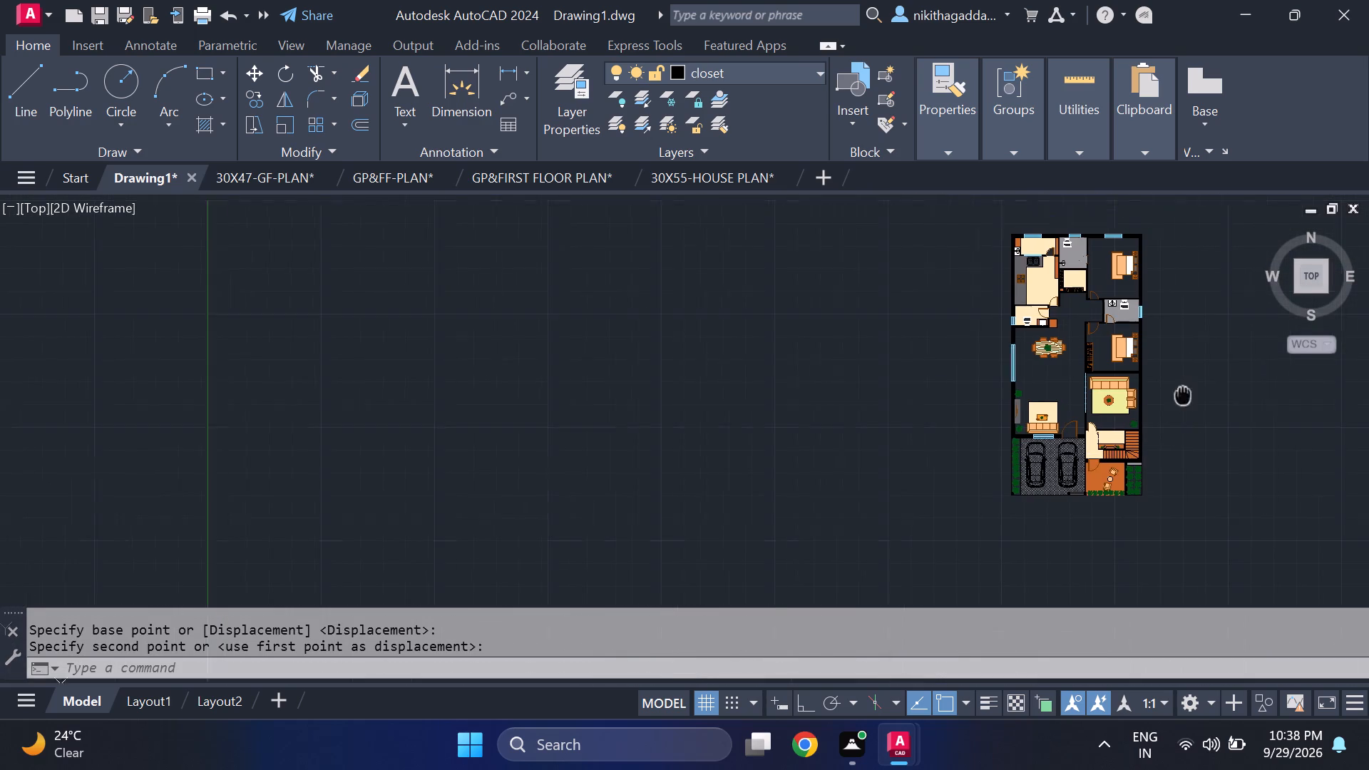
middle_drag(1157, 411, 980, 454)
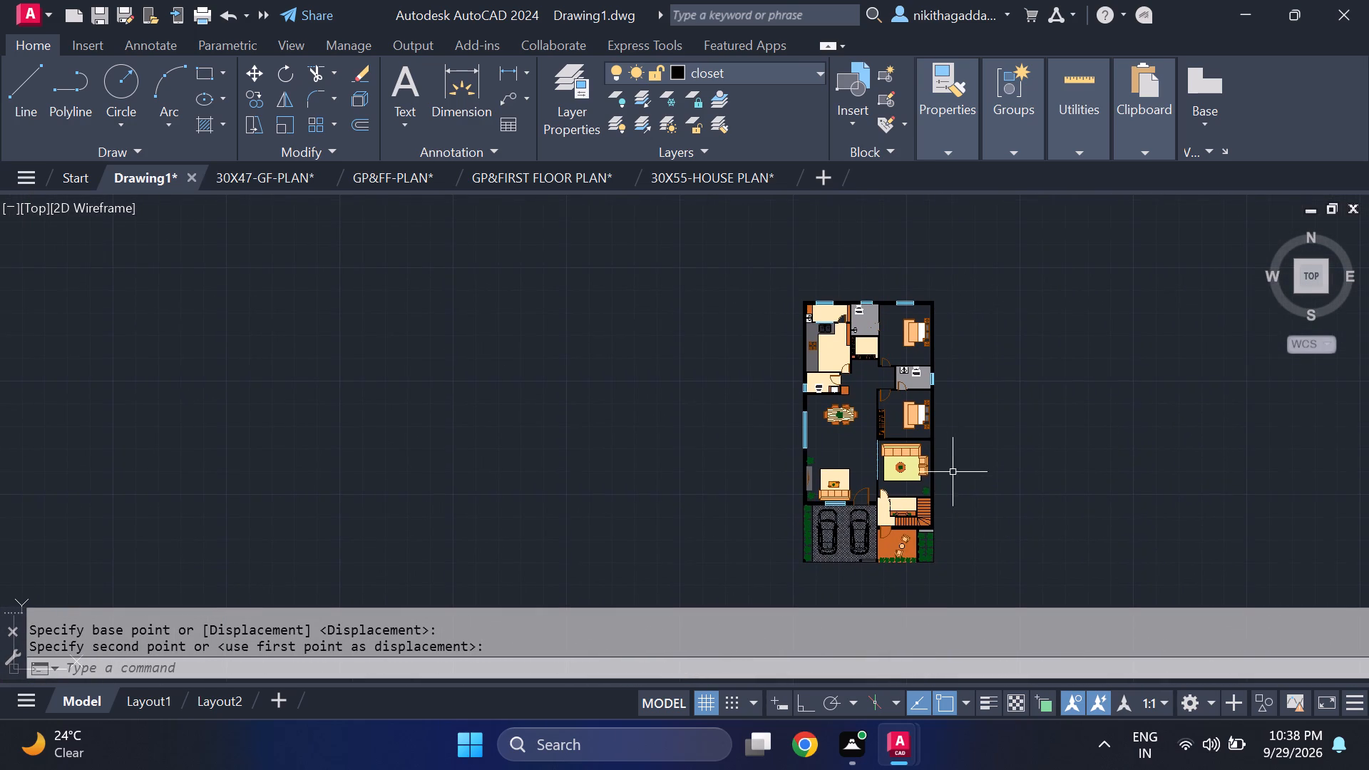
middle_drag(978, 504, 947, 433)
scroll(894, 505, up, 1)
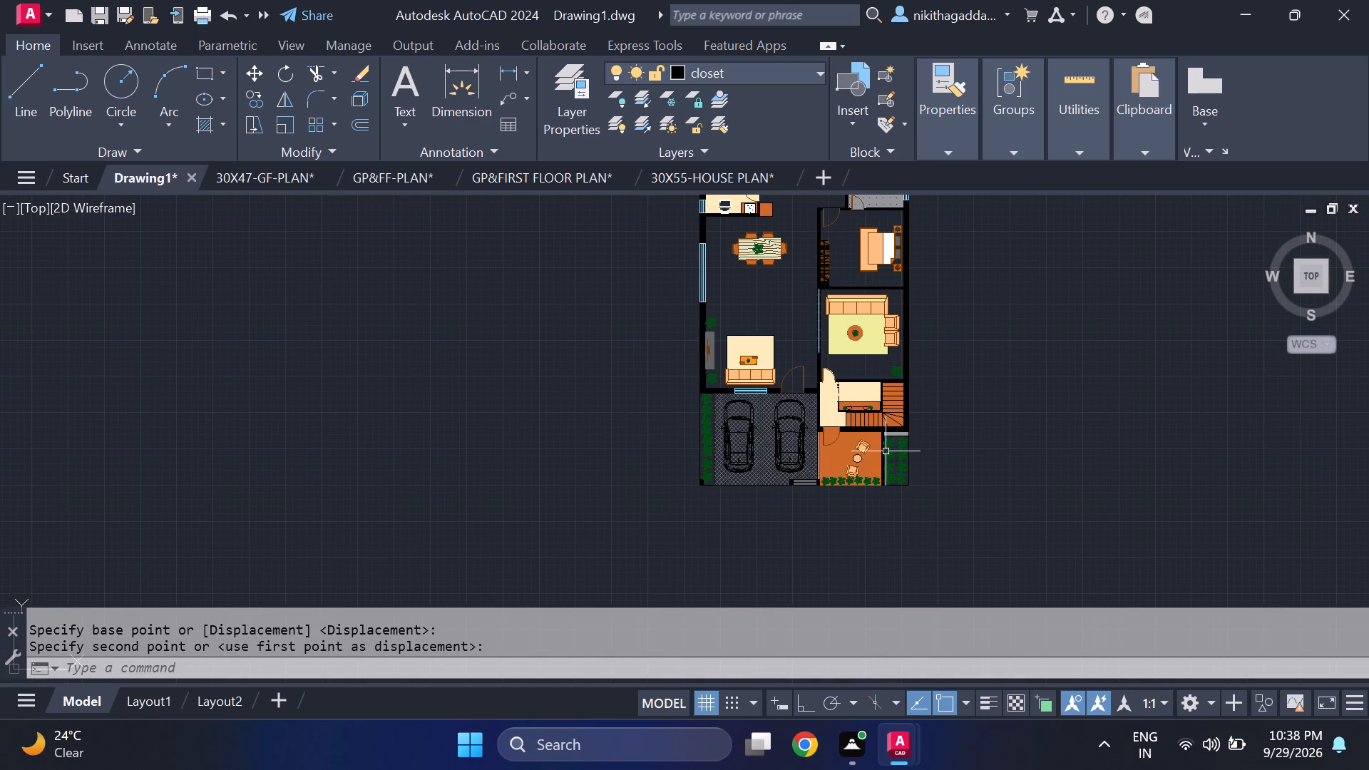
scroll(871, 407, up, 5)
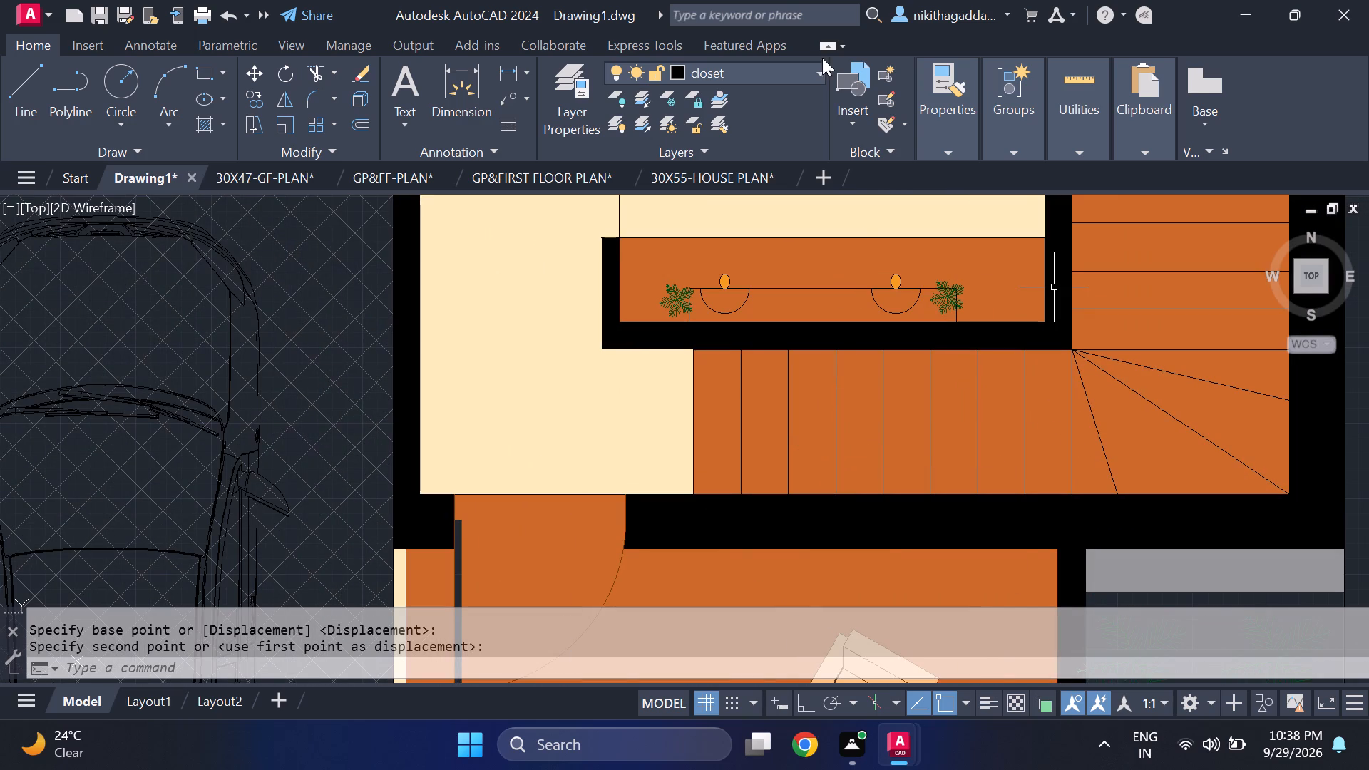
click(811, 78)
click(726, 304)
key(l)
key(Return)
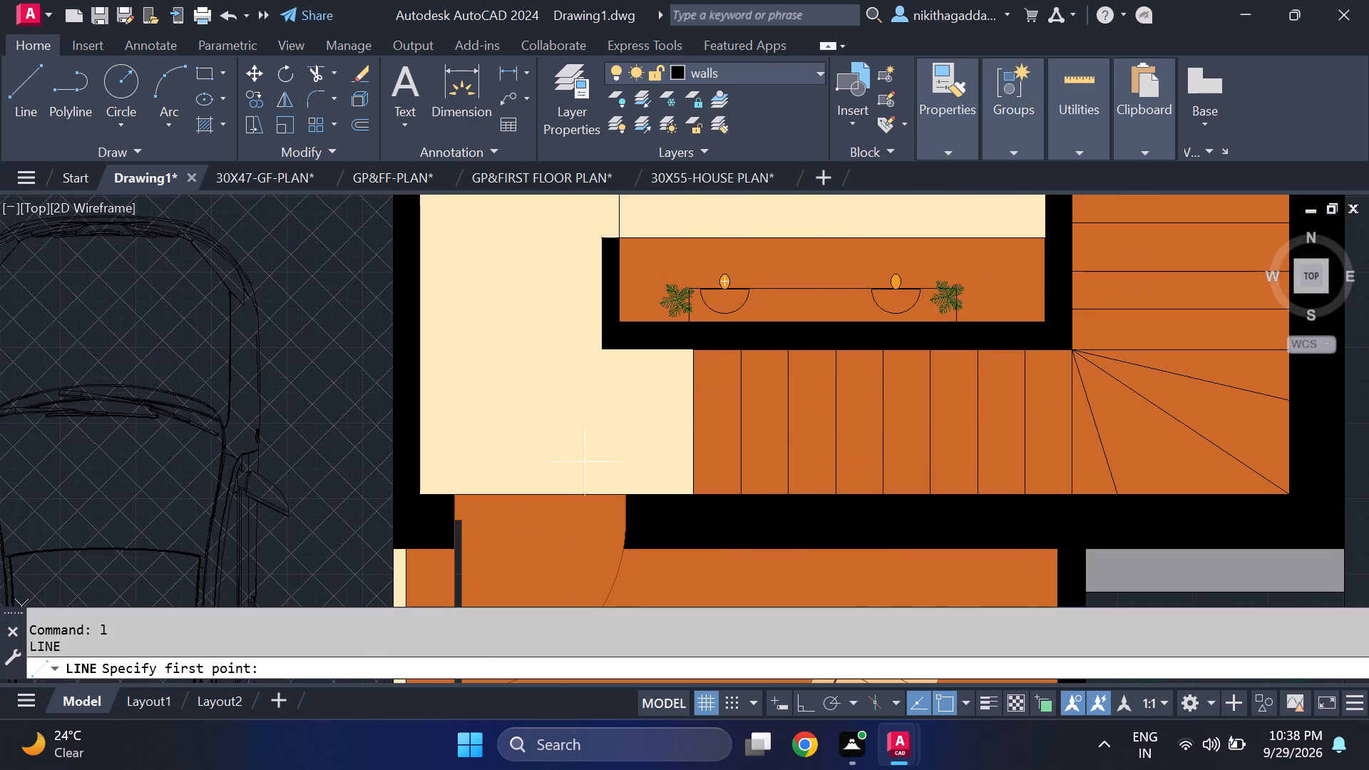
click(641, 434)
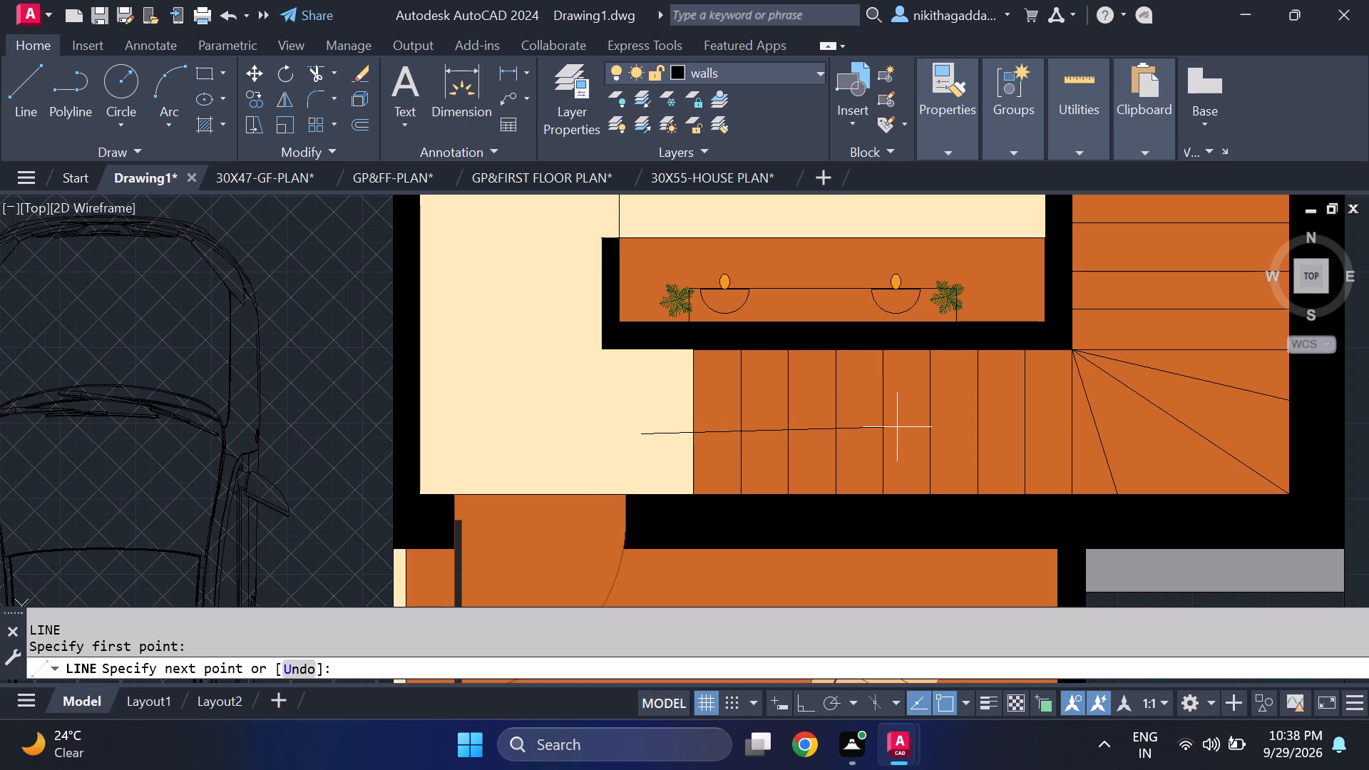
key(F8)
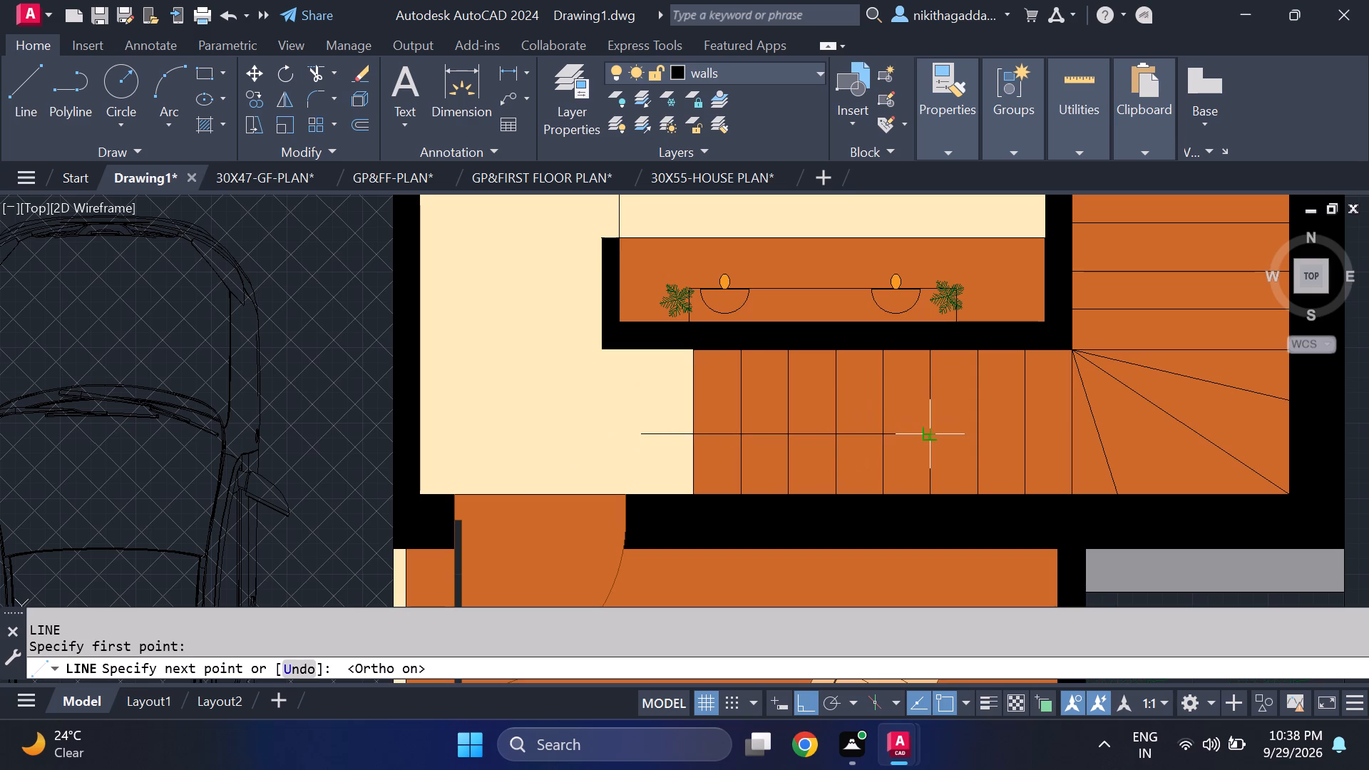
scroll(932, 441, up, 1)
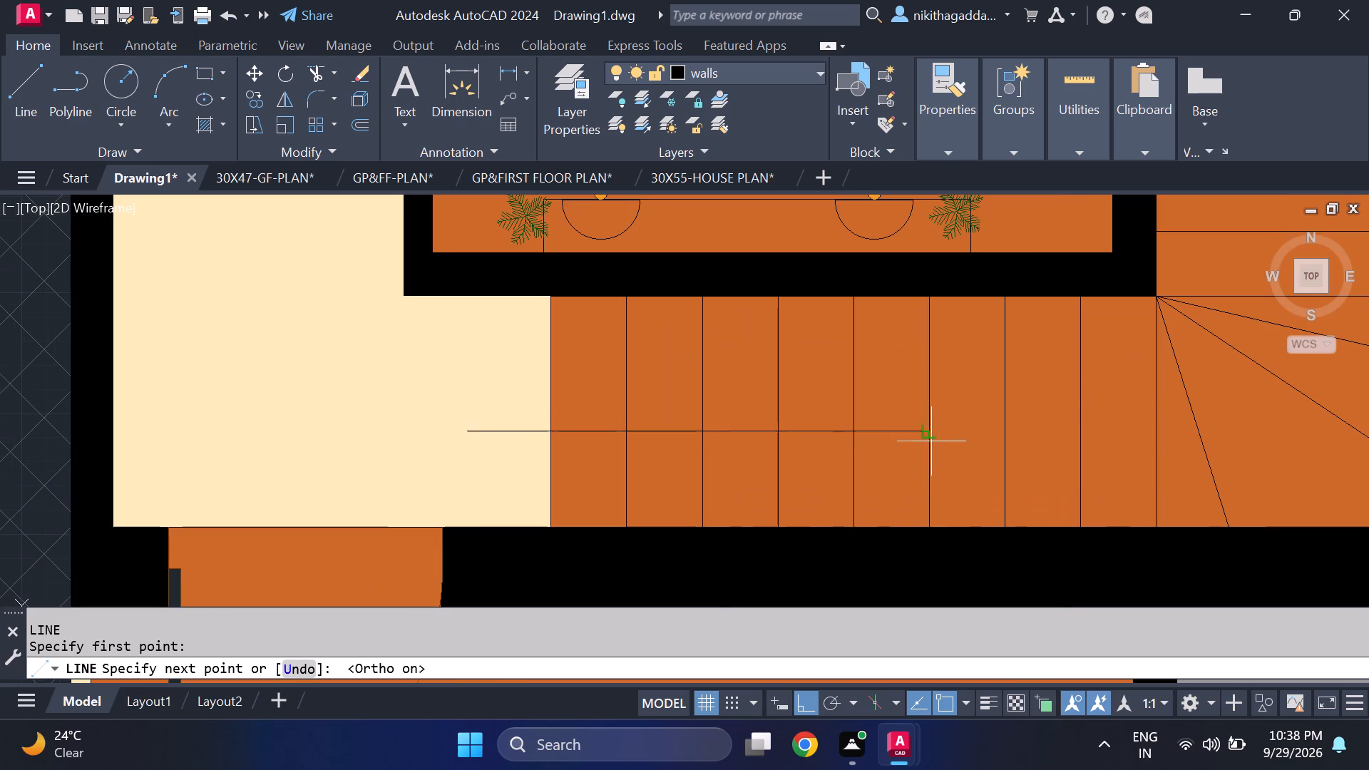
click(831, 431)
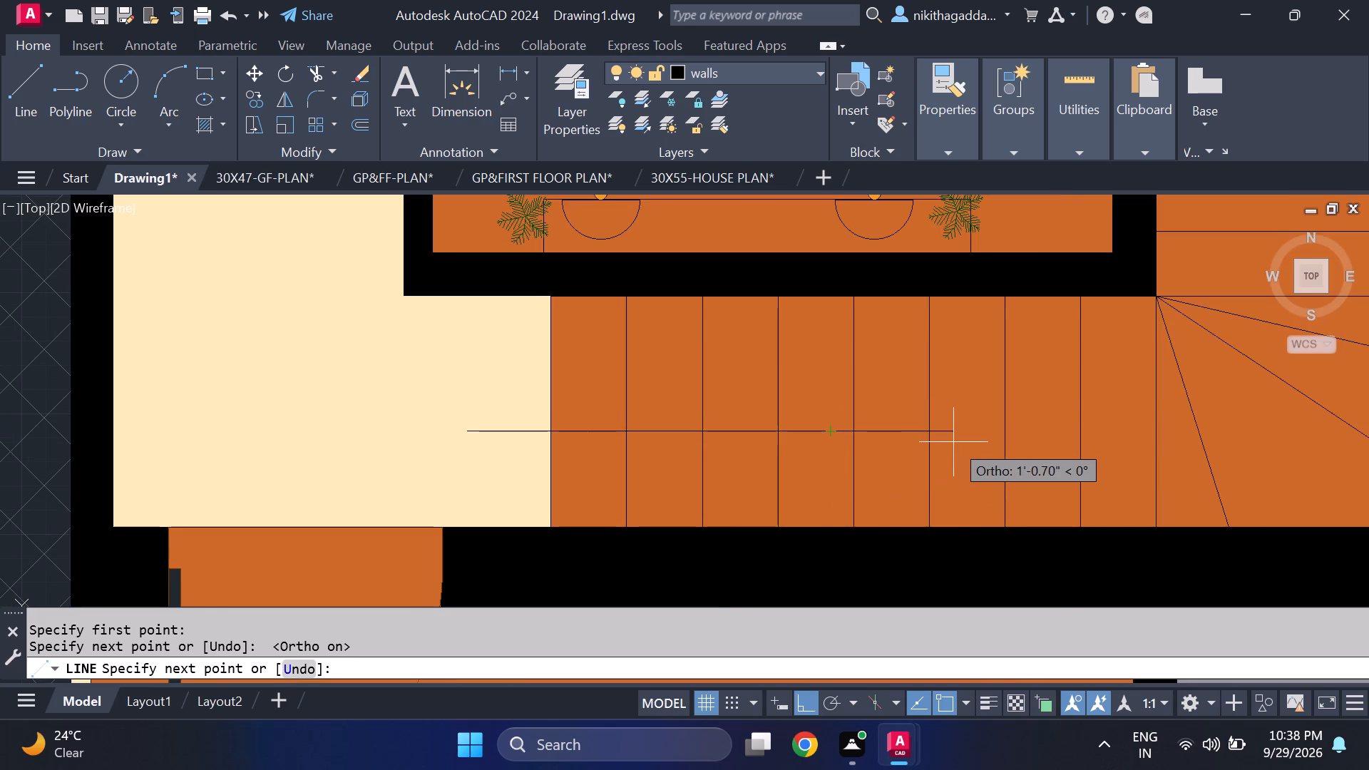
Add a triangular arrowhead pointing east at the end of the stair line, about 5 inches wide at its base.
click(839, 456)
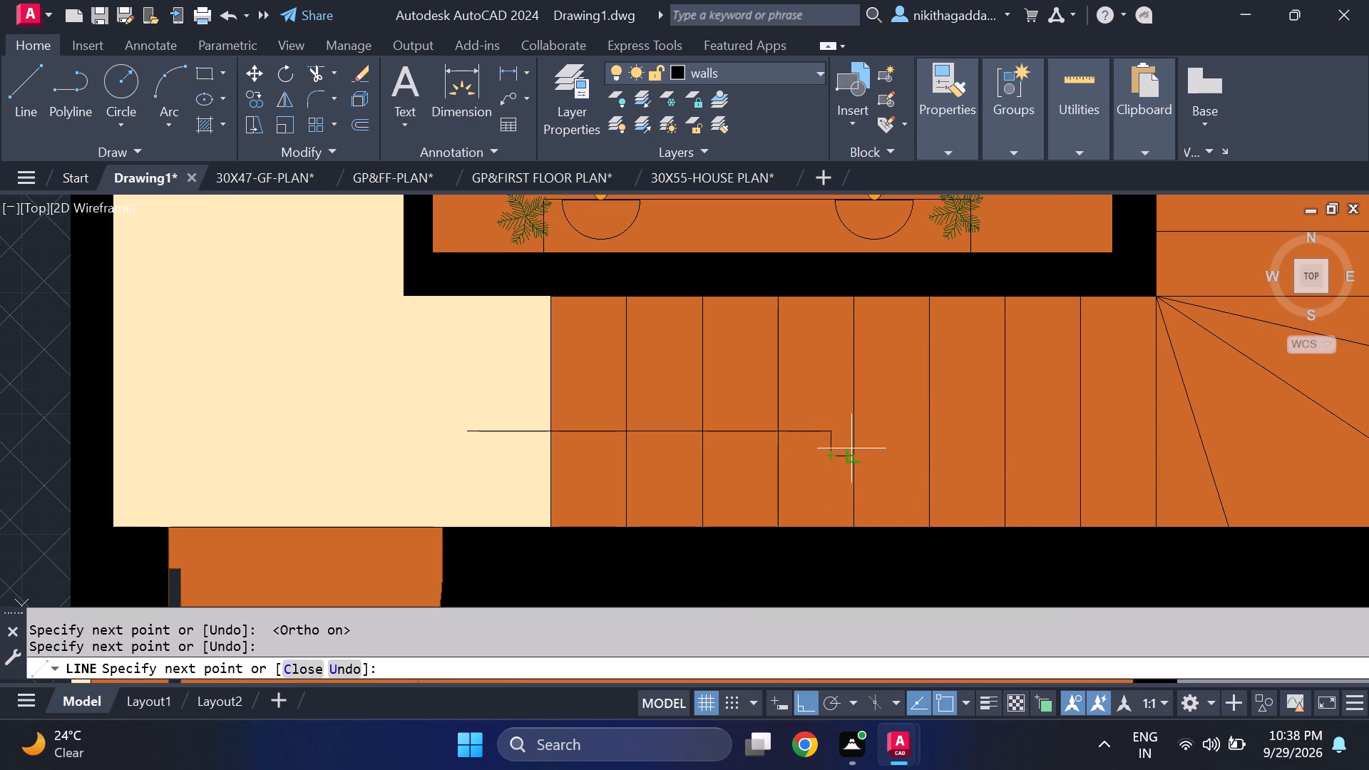
key(F8)
scroll(846, 437, up, 2)
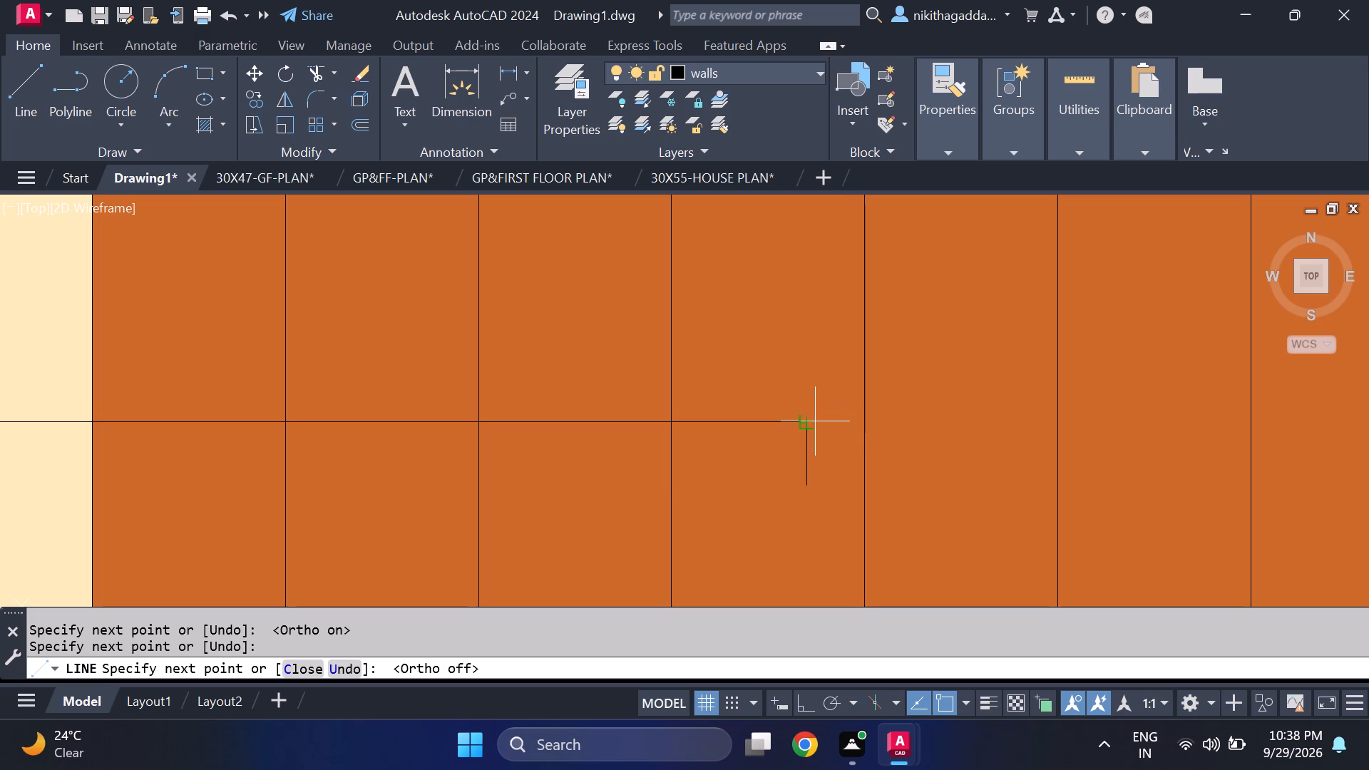
click(901, 421)
click(801, 362)
click(807, 421)
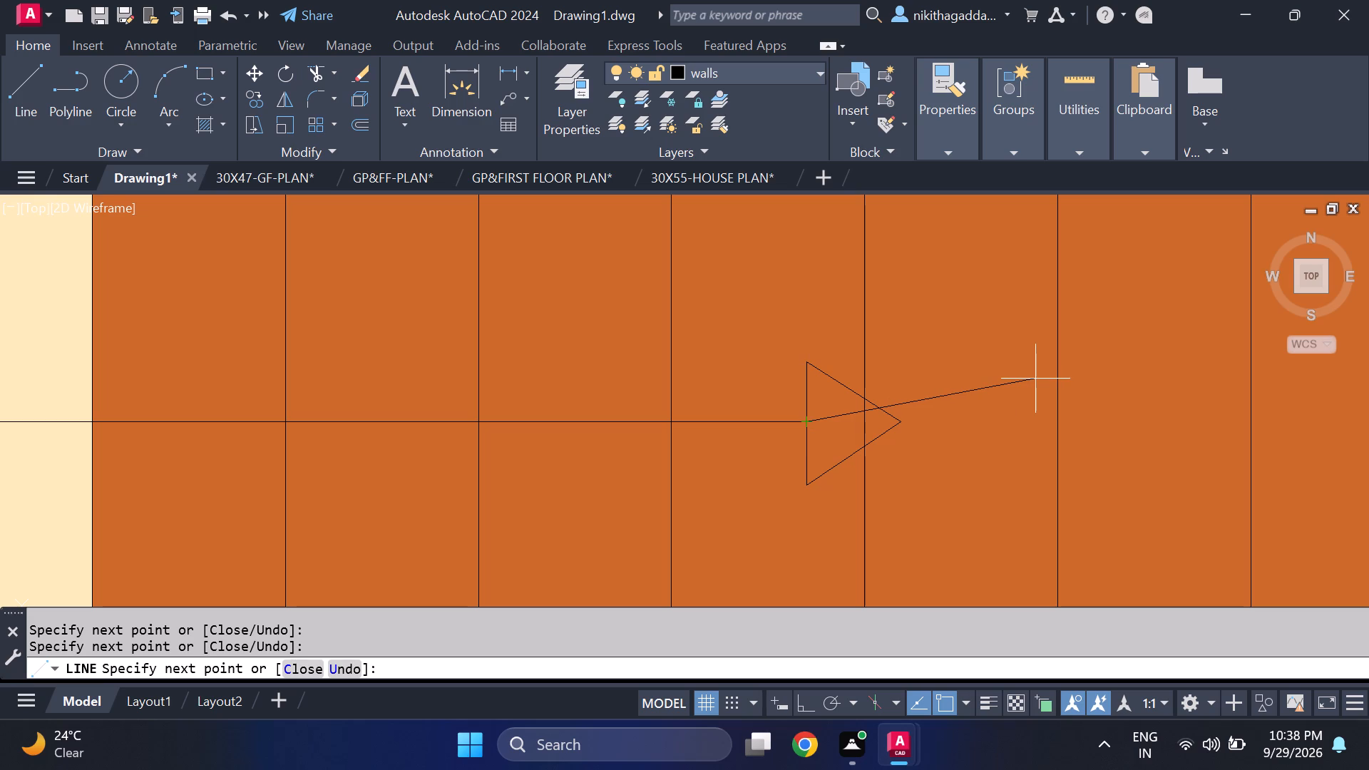
key(Escape)
scroll(1024, 367, down, 4)
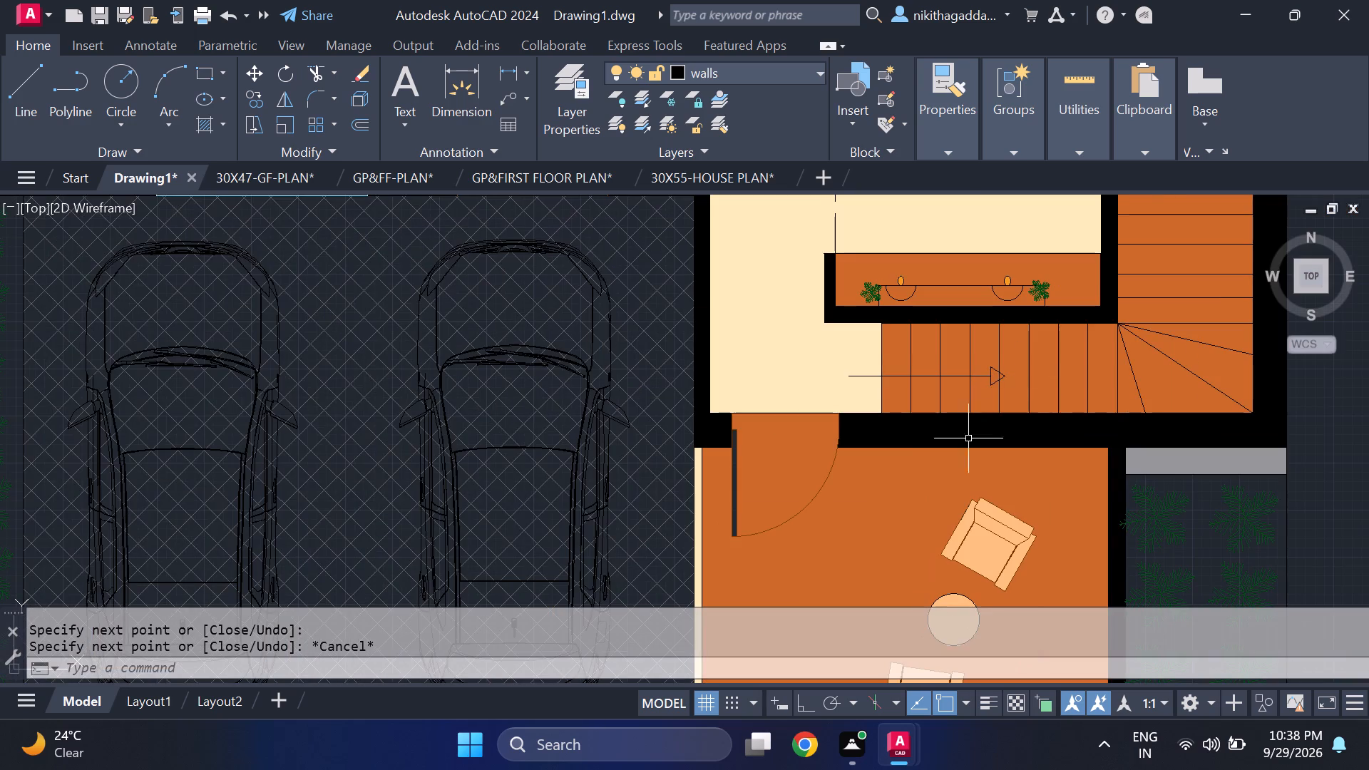
scroll(868, 416, down, 3)
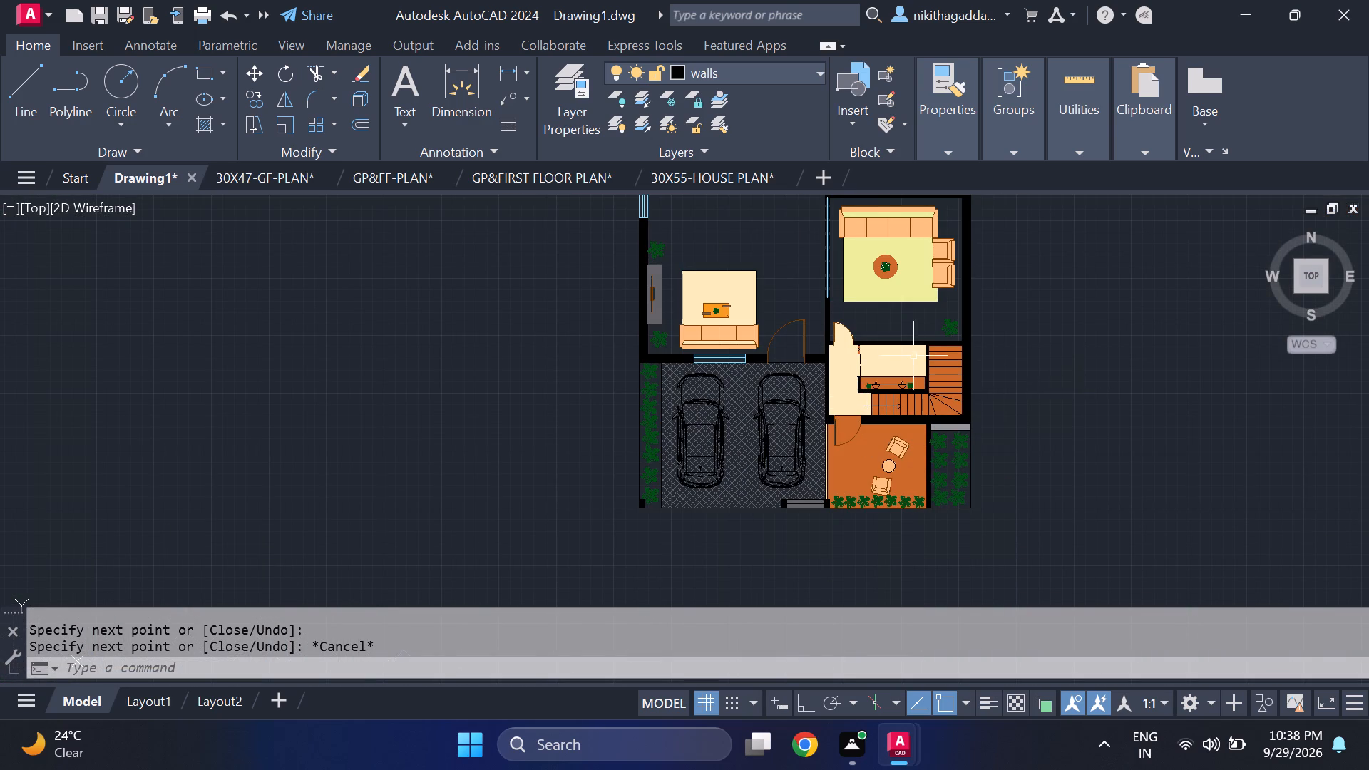
Examine the furnished plan from the parking area and staircase up through the living, dining and bedroom areas to the kitchen.
scroll(898, 351, up, 1)
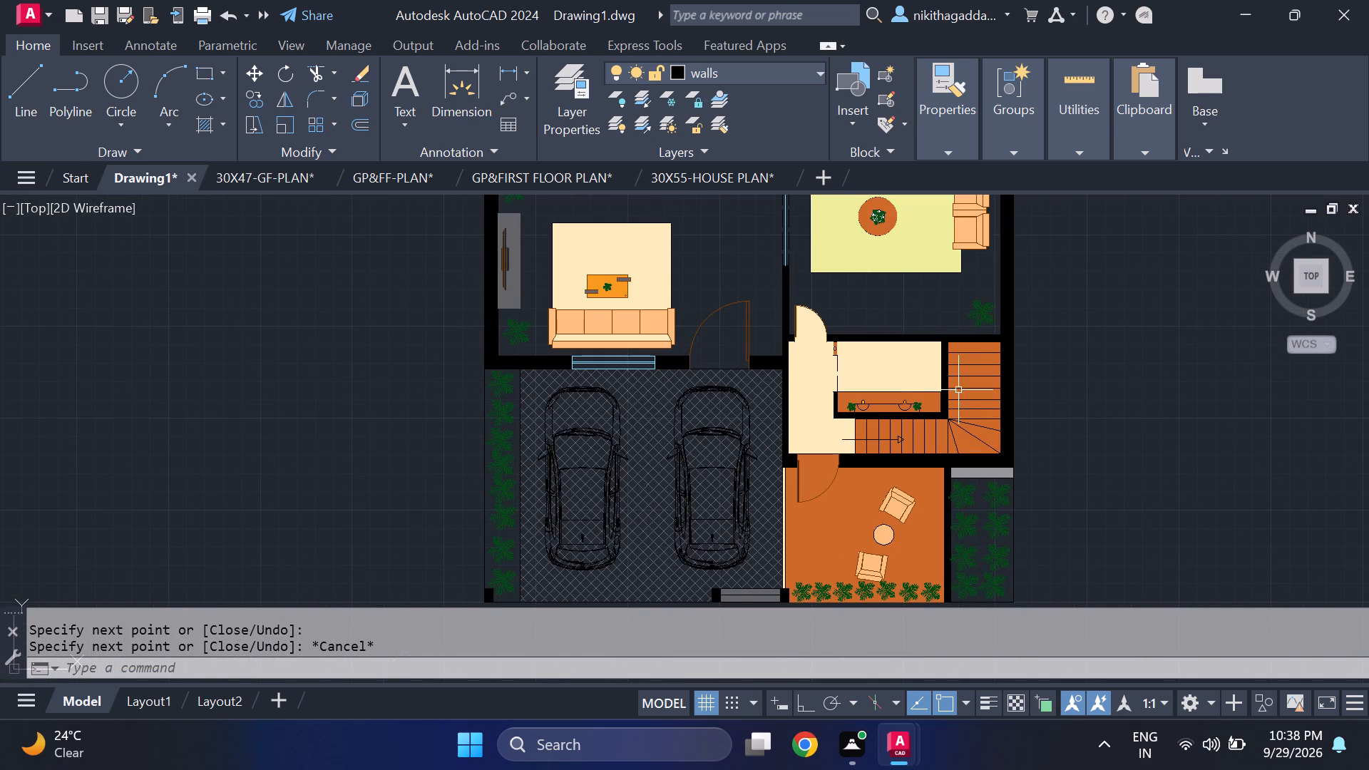
scroll(1007, 485, down, 2)
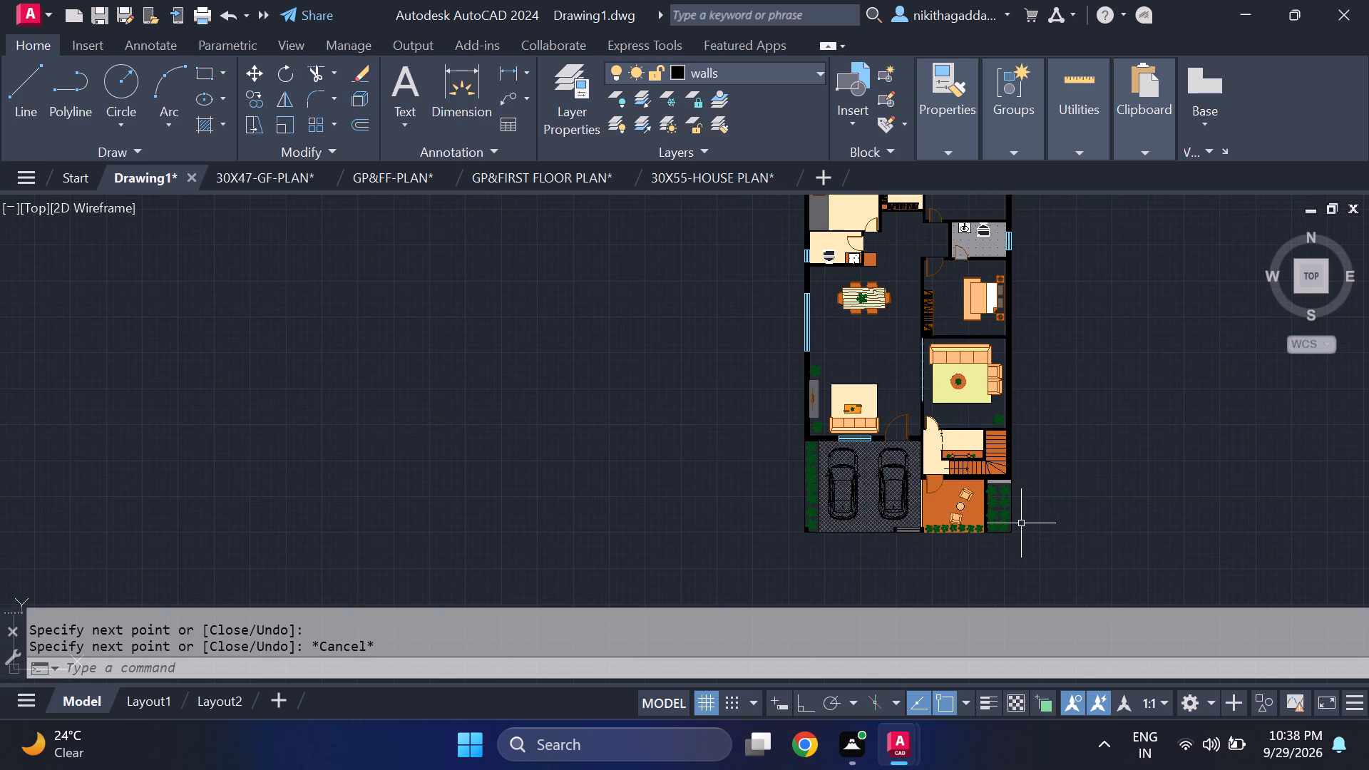
scroll(1014, 510, up, 2)
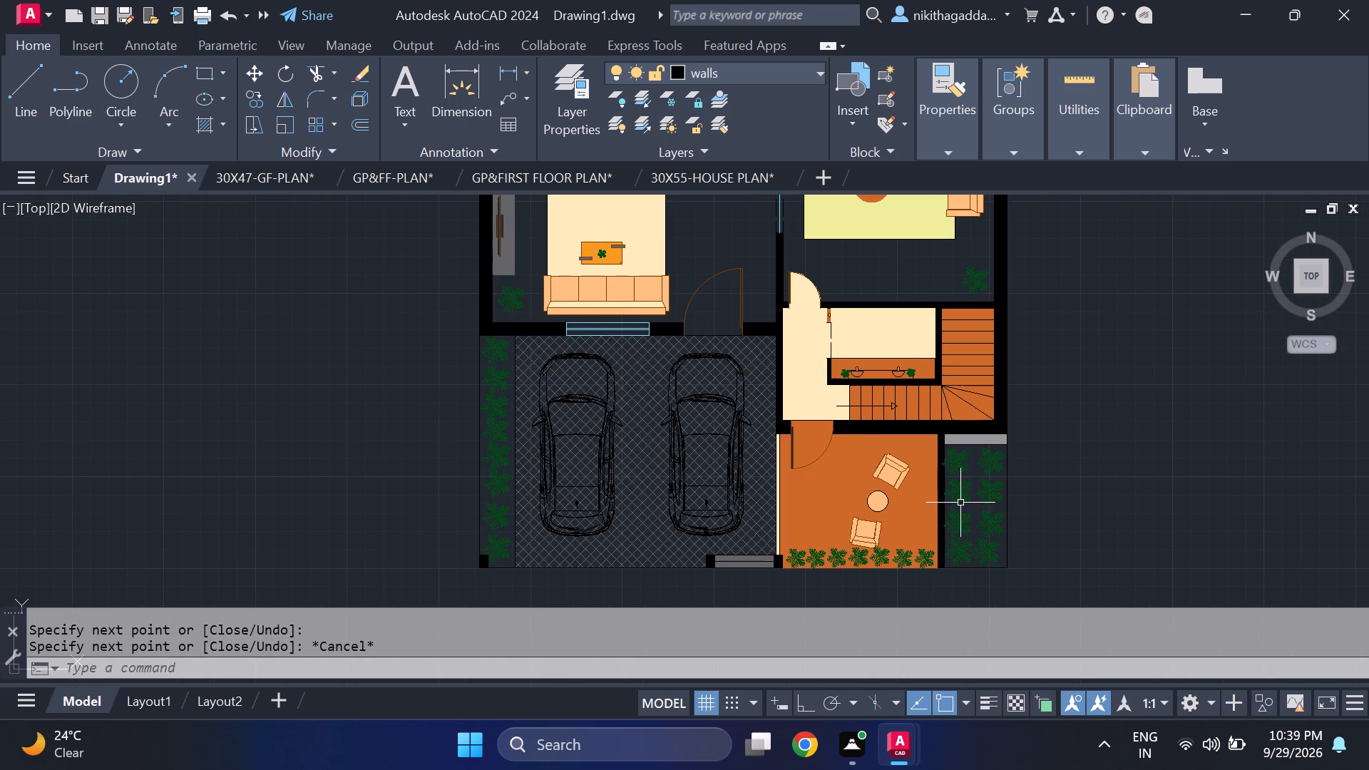
middle_drag(885, 460, 915, 528)
scroll(911, 509, up, 1)
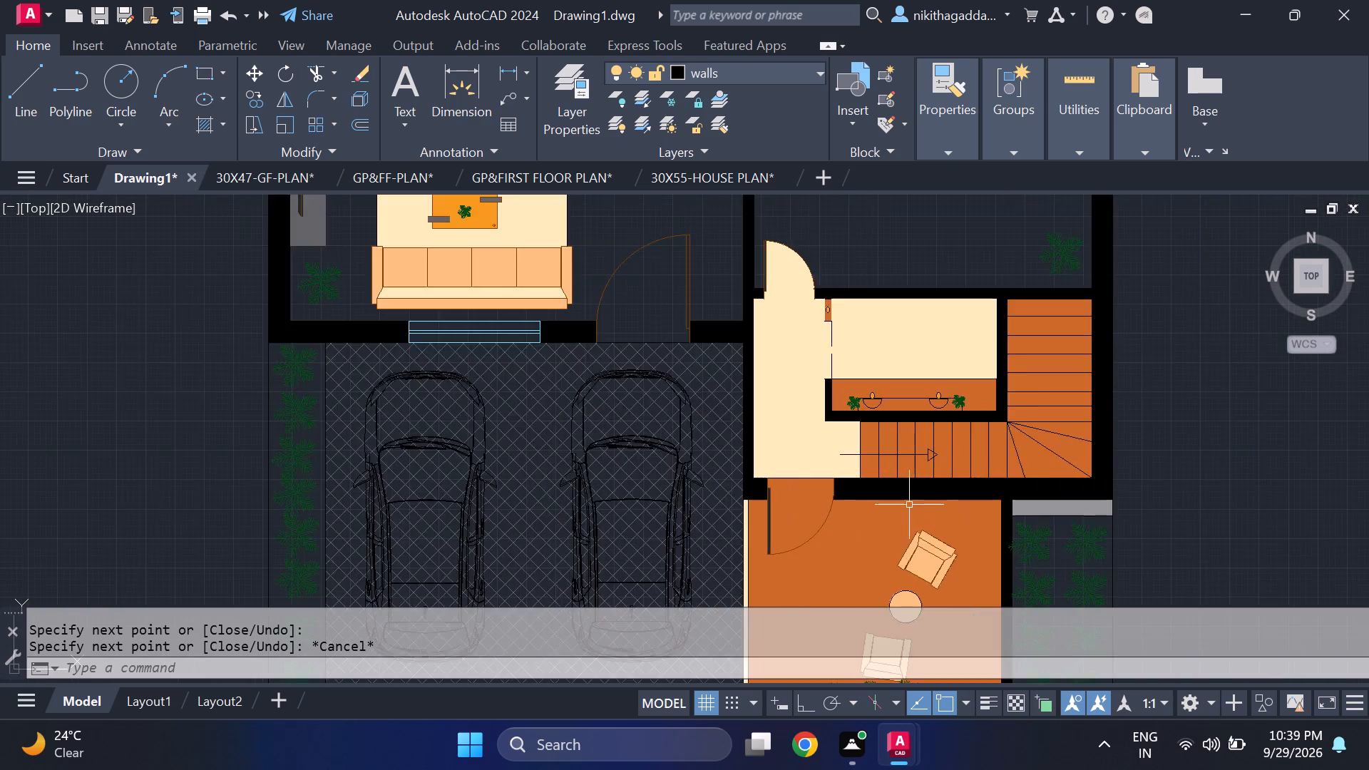
scroll(908, 504, down, 2)
scroll(839, 426, down, 3)
scroll(826, 389, up, 2)
middle_drag(823, 477, 789, 503)
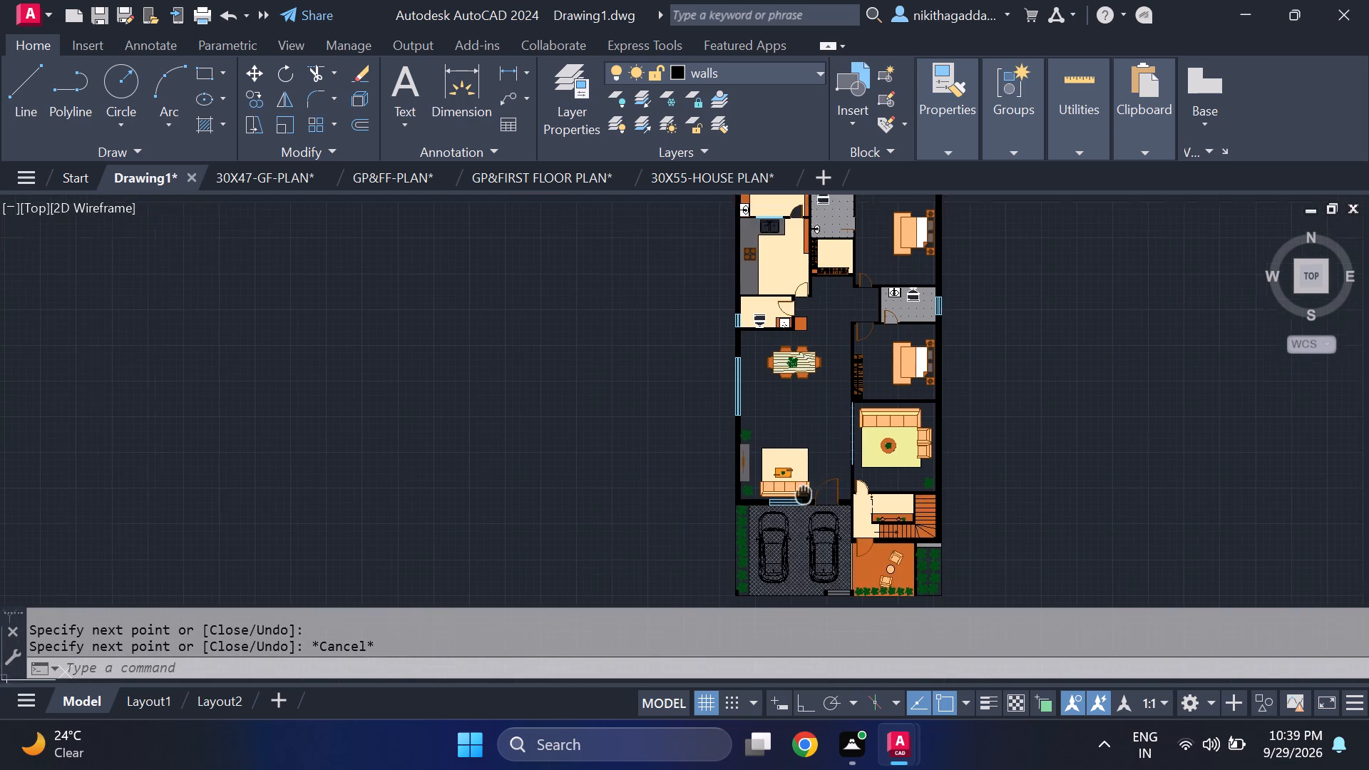
middle_drag(789, 503, 707, 558)
scroll(725, 524, up, 1)
scroll(744, 520, down, 4)
scroll(746, 516, up, 4)
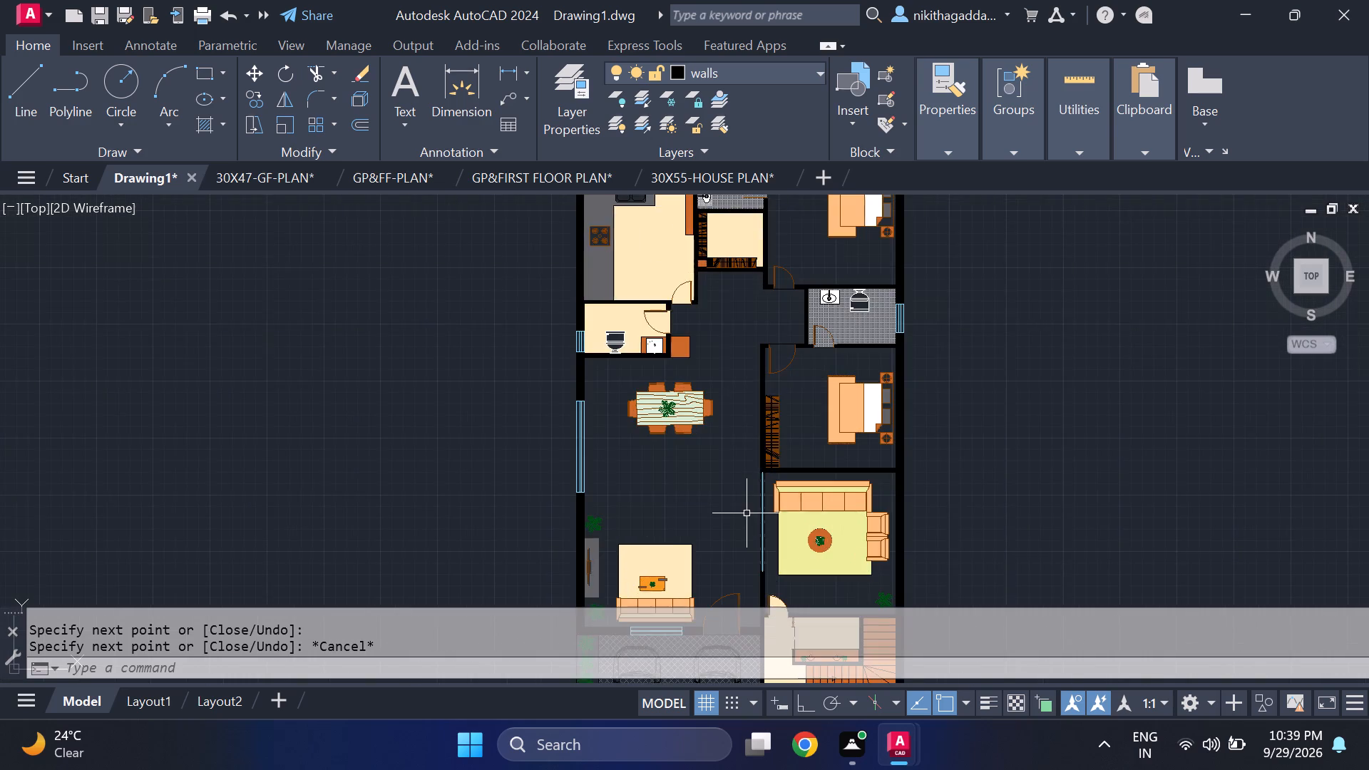
scroll(747, 515, down, 2)
scroll(748, 485, up, 3)
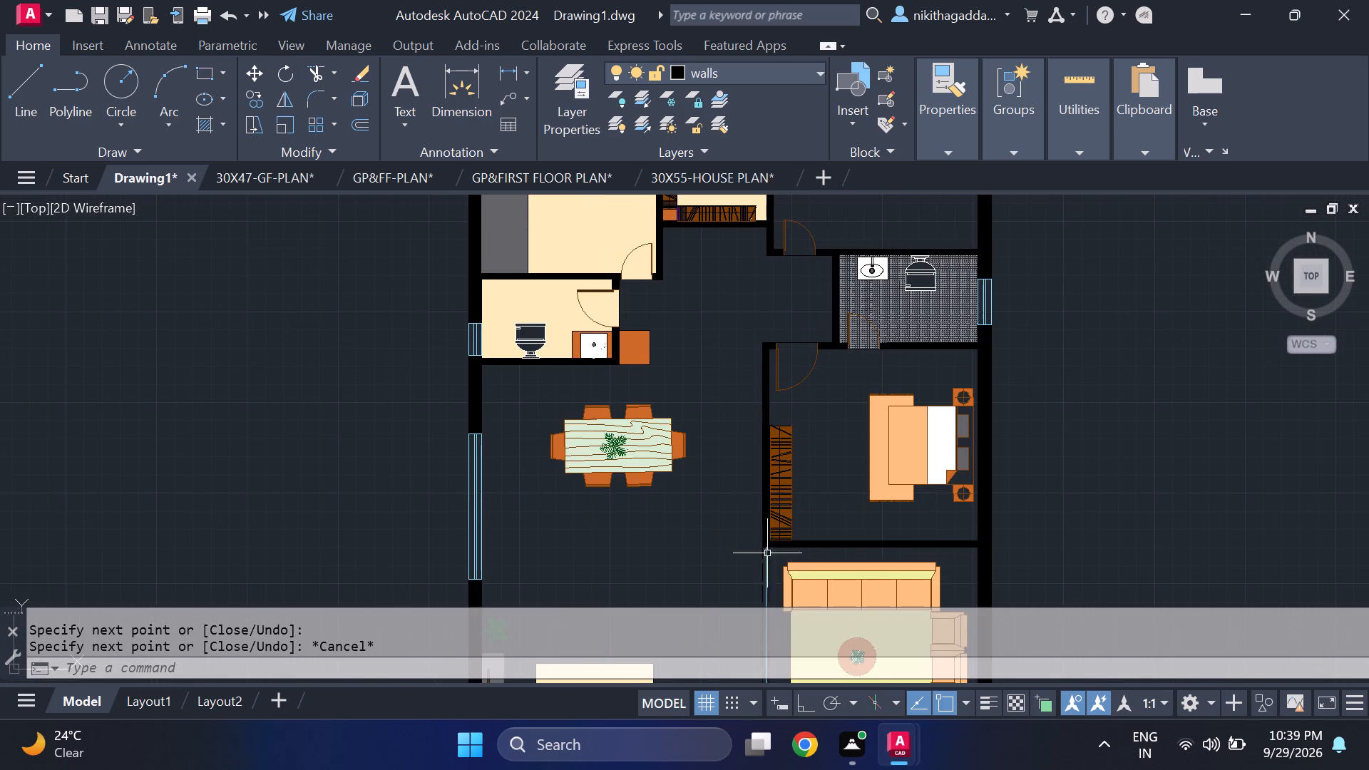
middle_drag(739, 426, 774, 570)
middle_drag(684, 307, 706, 415)
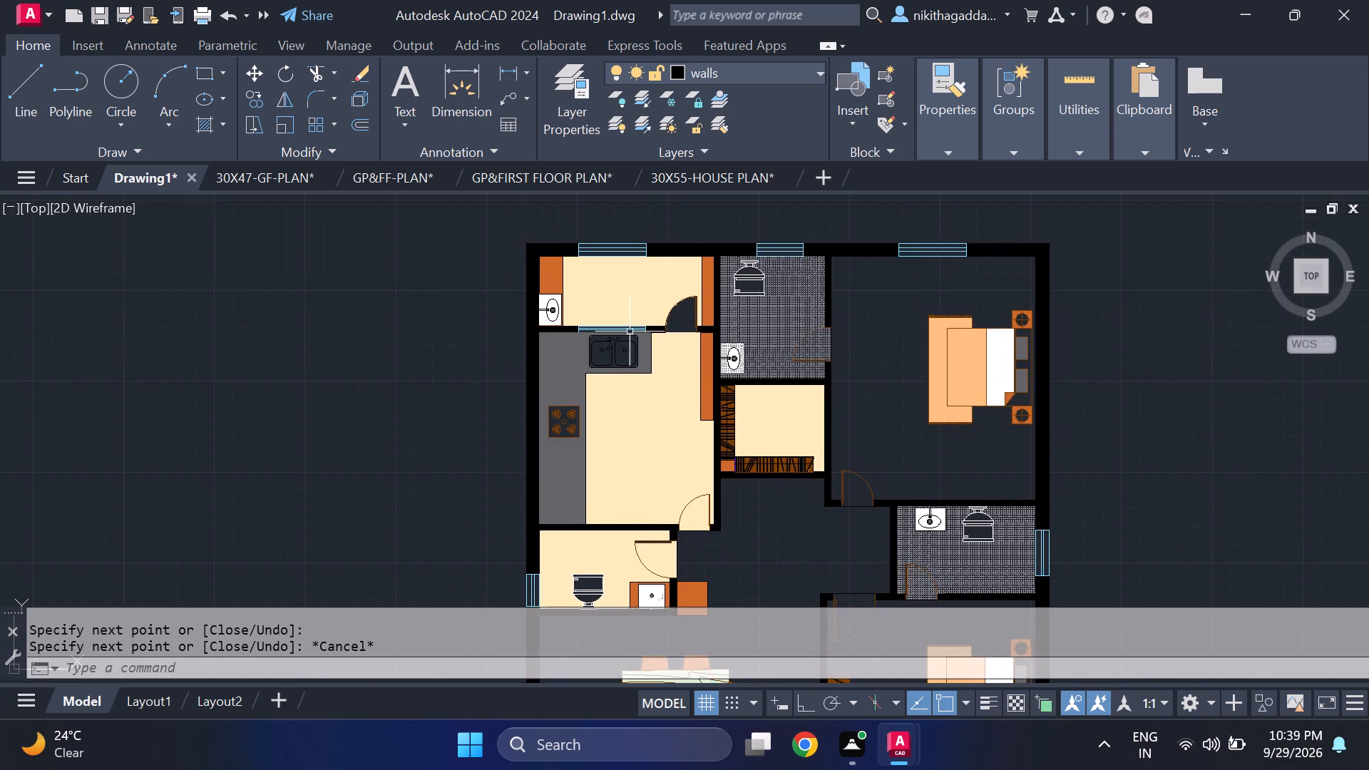
Assign the double-bowl kitchen sink block to the hatch layer.
scroll(627, 328, up, 3)
click(623, 371)
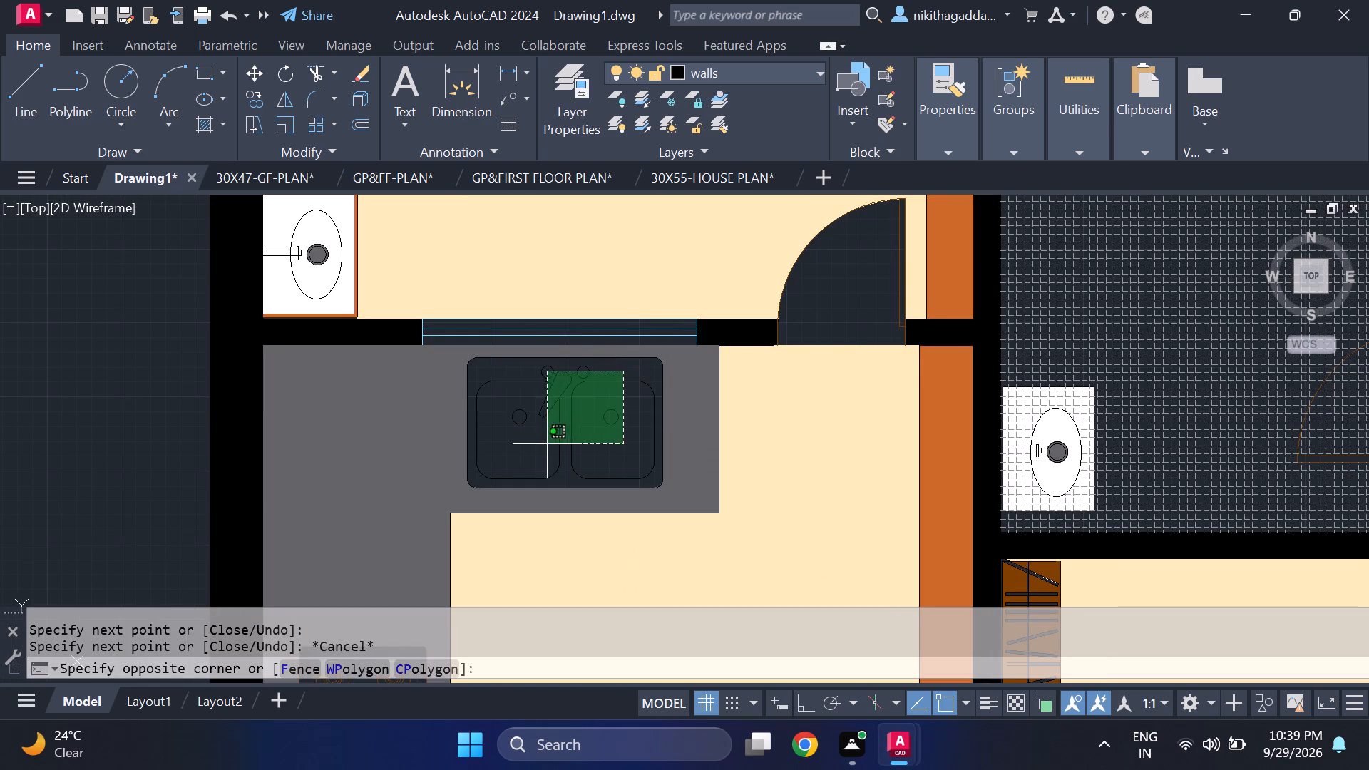
click(547, 444)
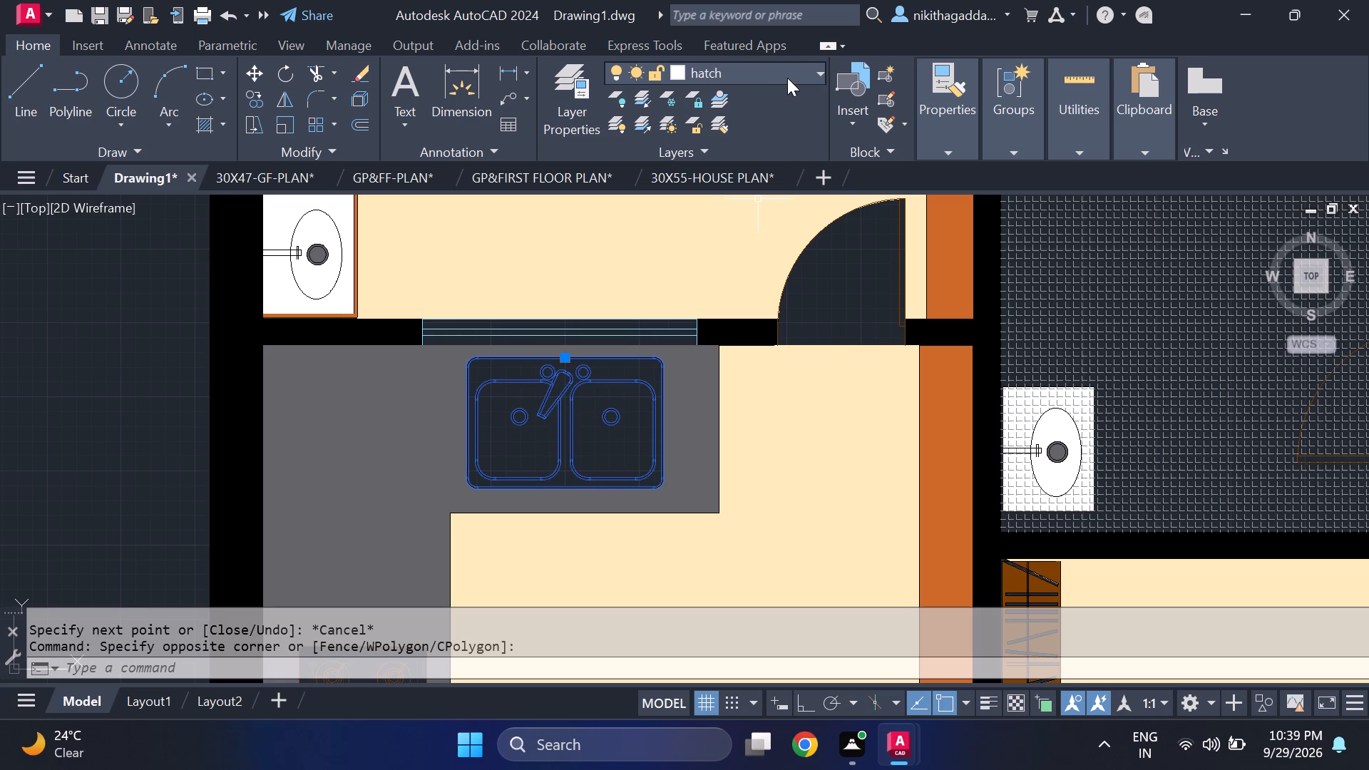
click(787, 76)
click(747, 255)
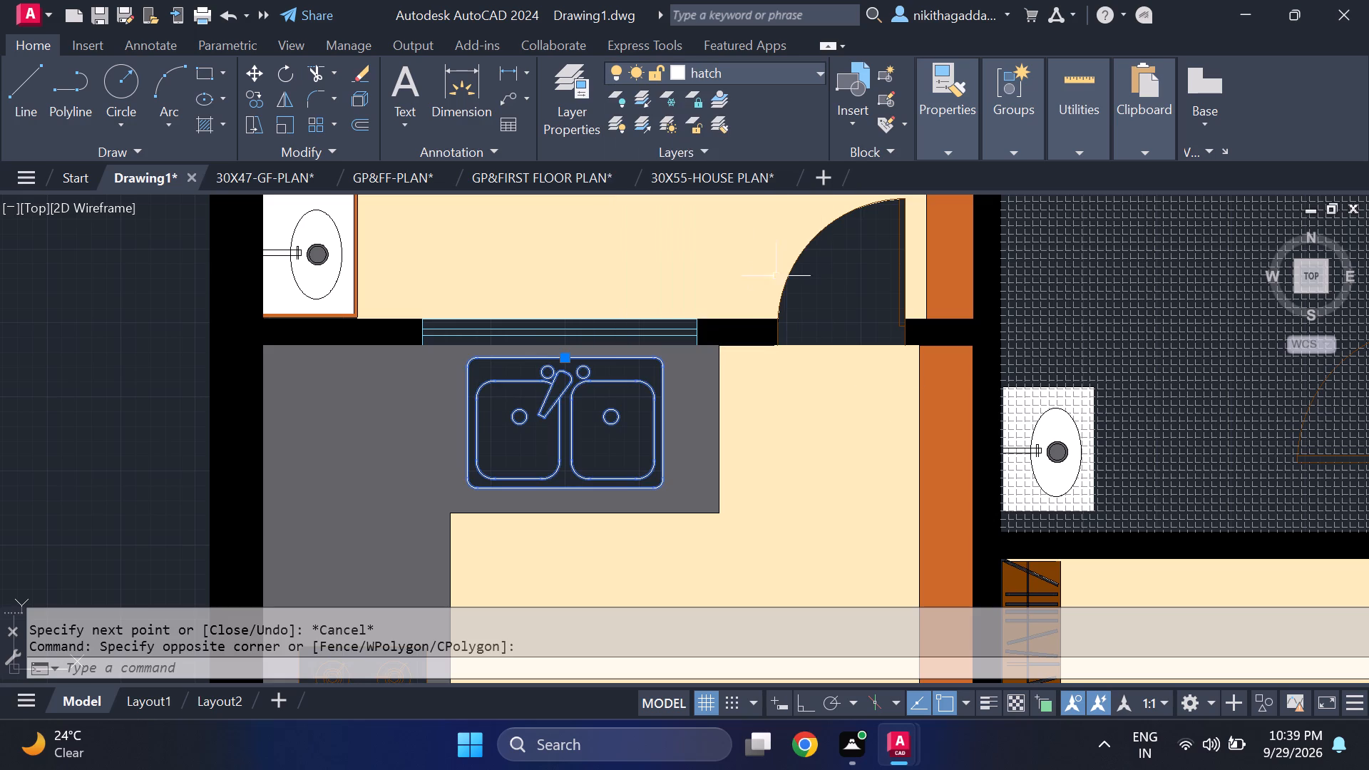
key(Escape)
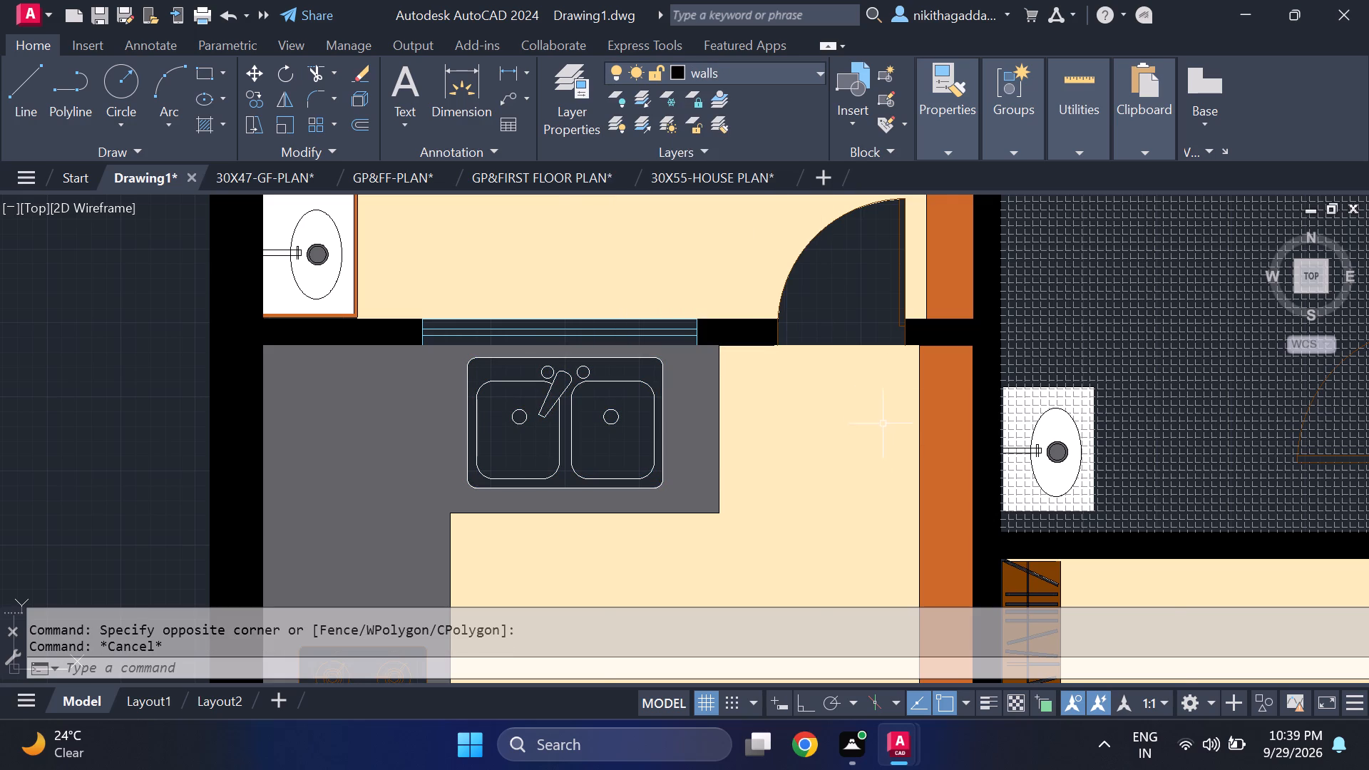
Switch to the 30X47-GF-PLAN drawing and copy the living room's name and size texts.
scroll(862, 396, down, 4)
middle_drag(914, 540, 841, 410)
scroll(857, 433, down, 2)
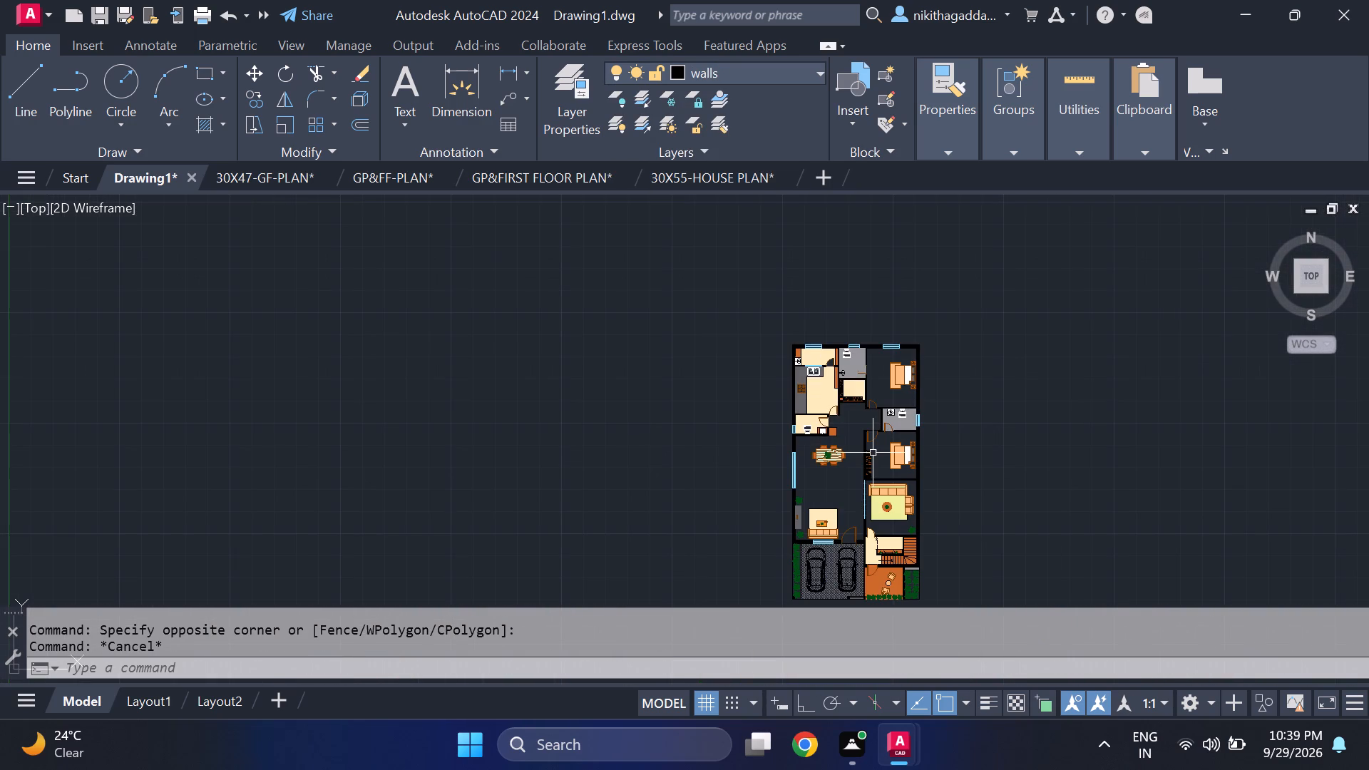
middle_drag(886, 528, 808, 424)
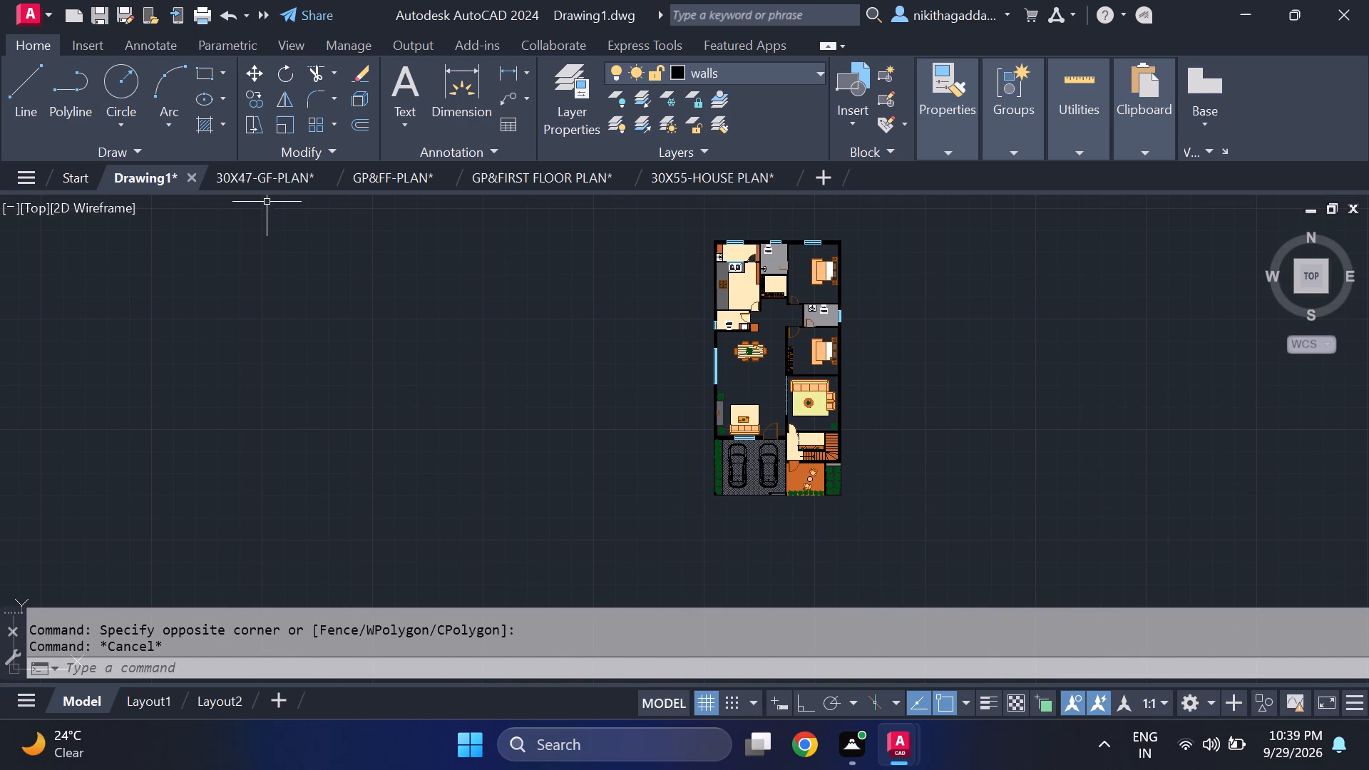
click(270, 182)
scroll(595, 524, up, 1)
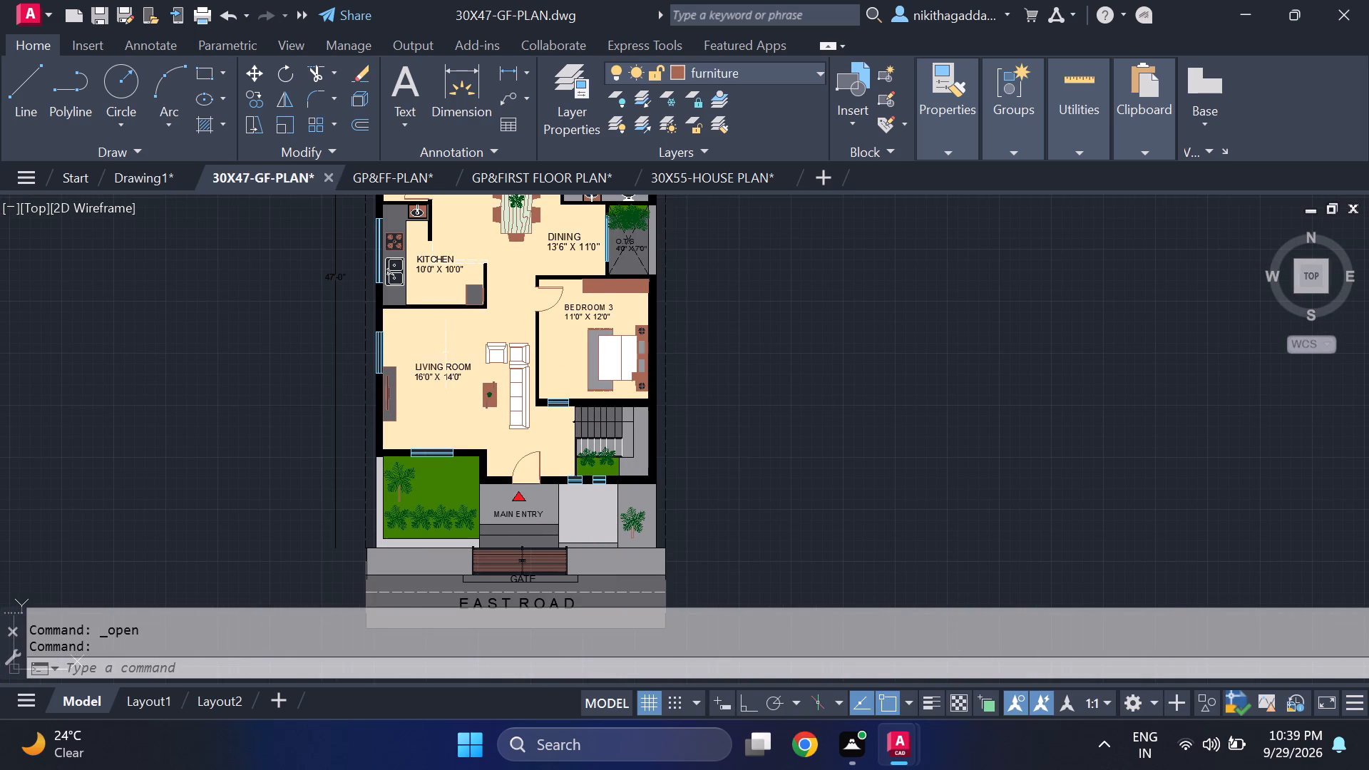
scroll(446, 343, up, 2)
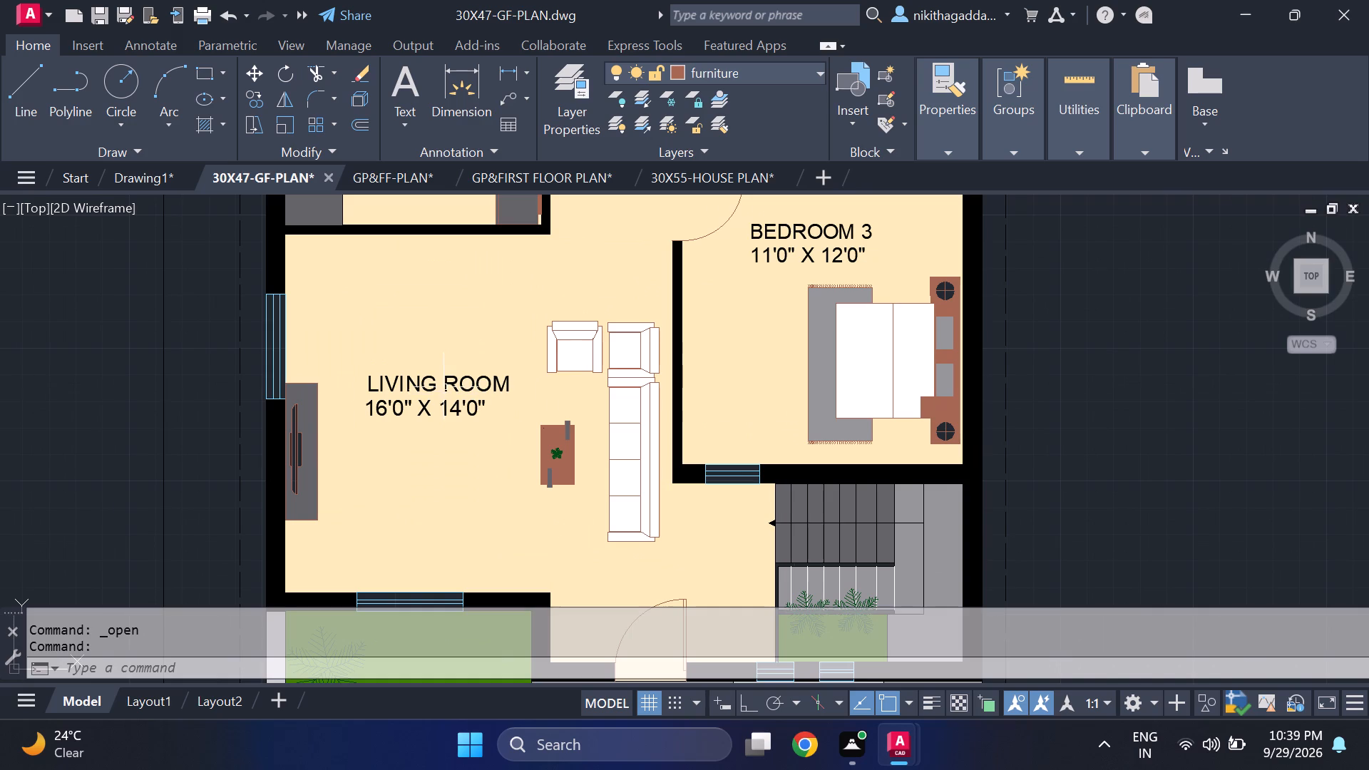
click(444, 384)
click(441, 409)
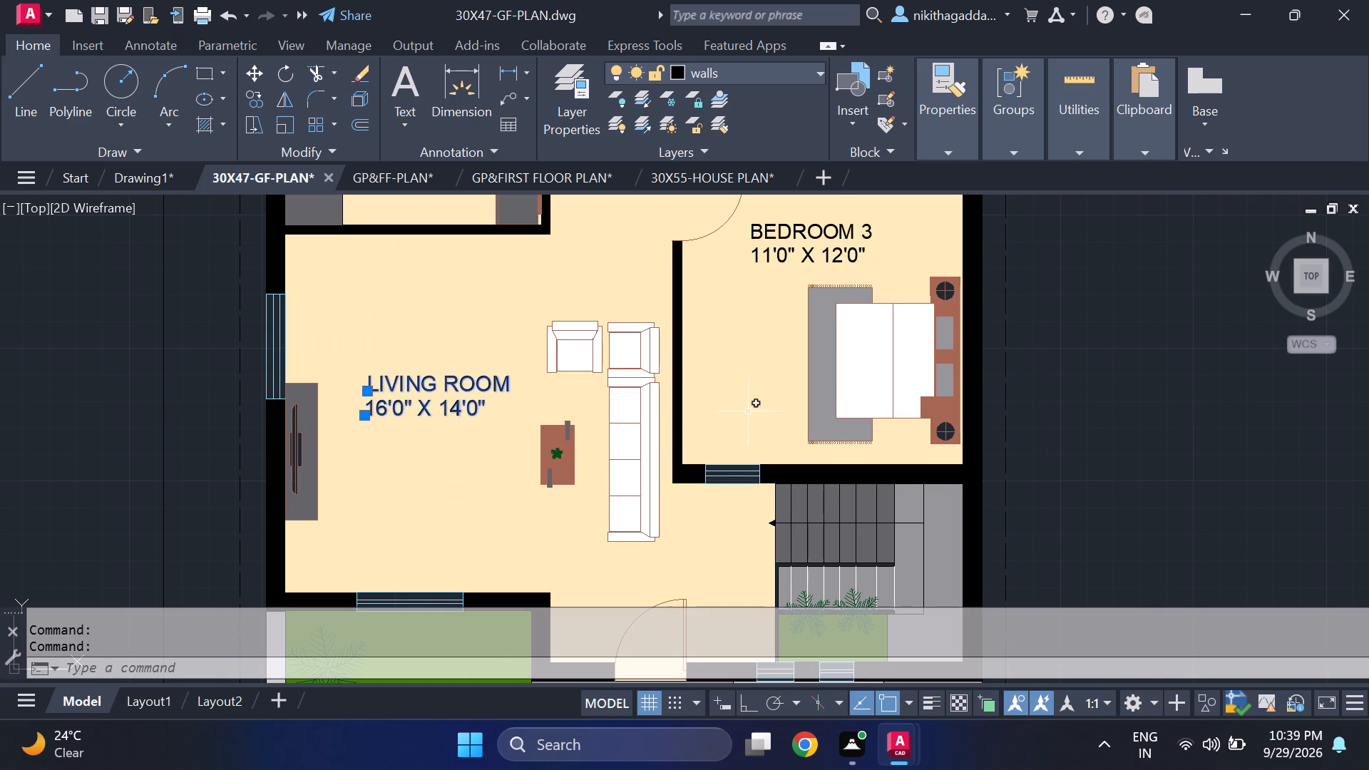
key(ctrl+c)
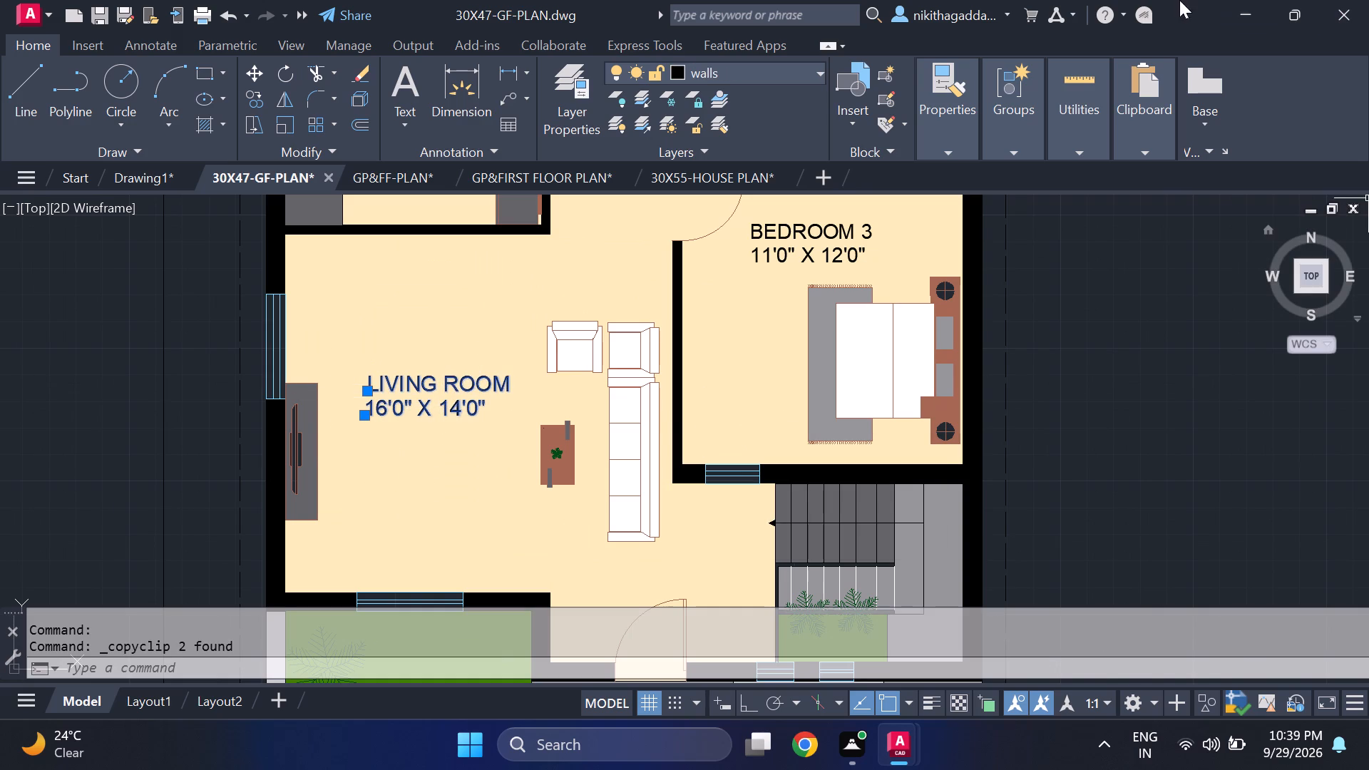
Paste the copied living room label into Drawing1, in the empty space west of the house plan.
click(110, 178)
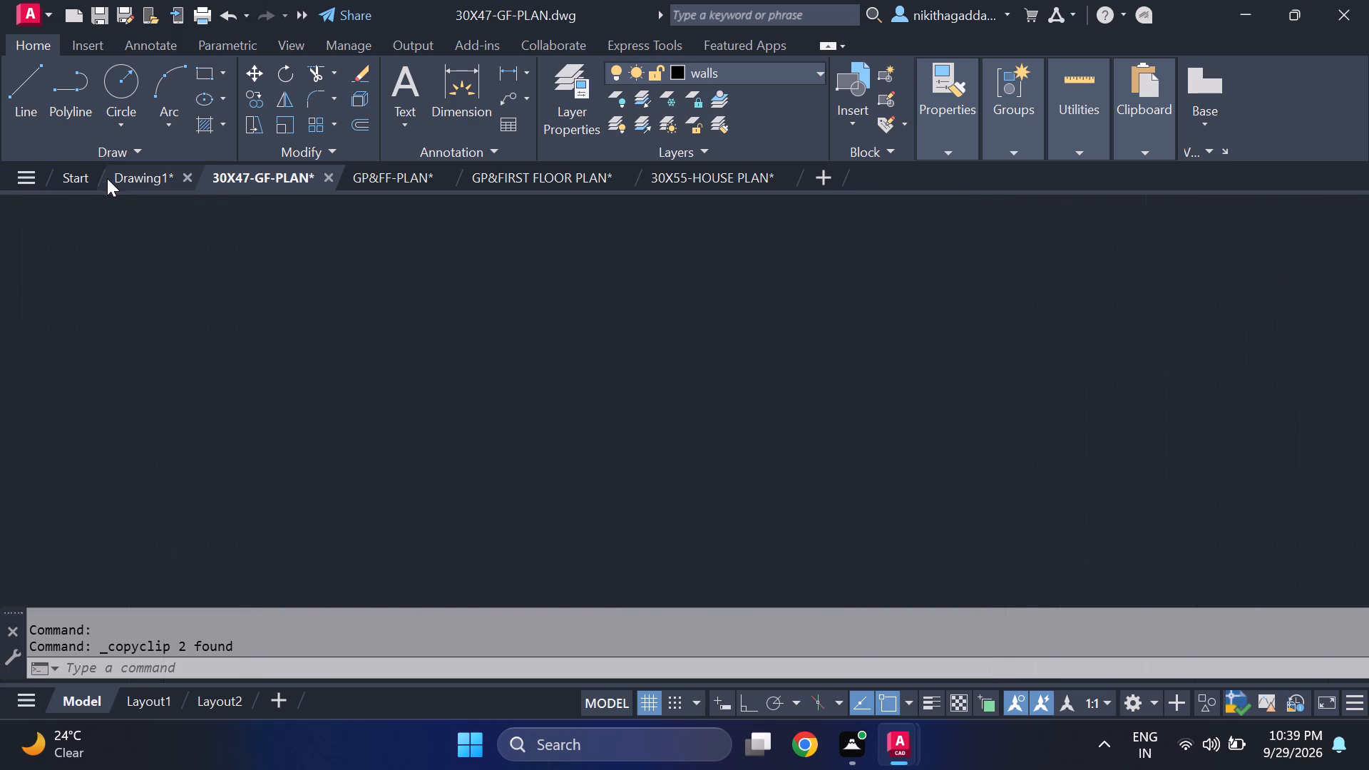
scroll(250, 431, down, 3)
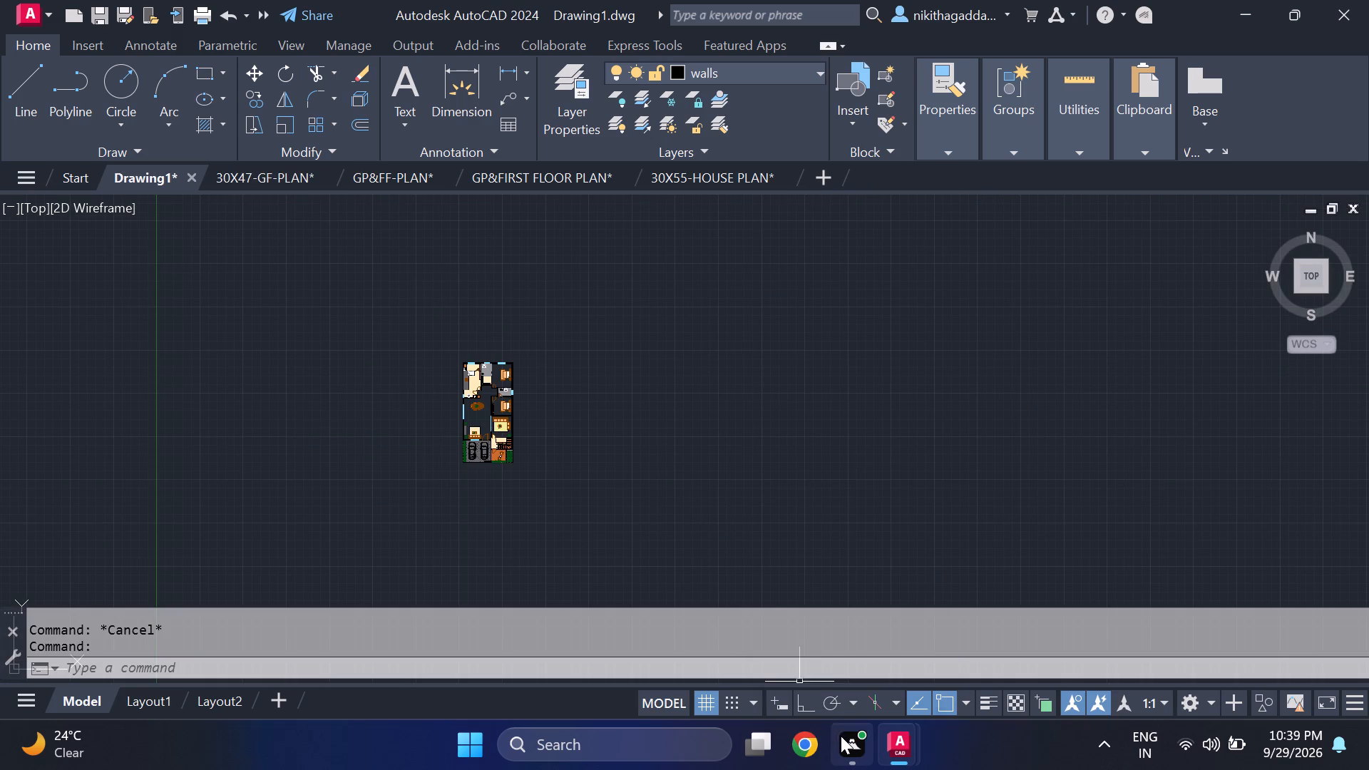
scroll(402, 397, up, 1)
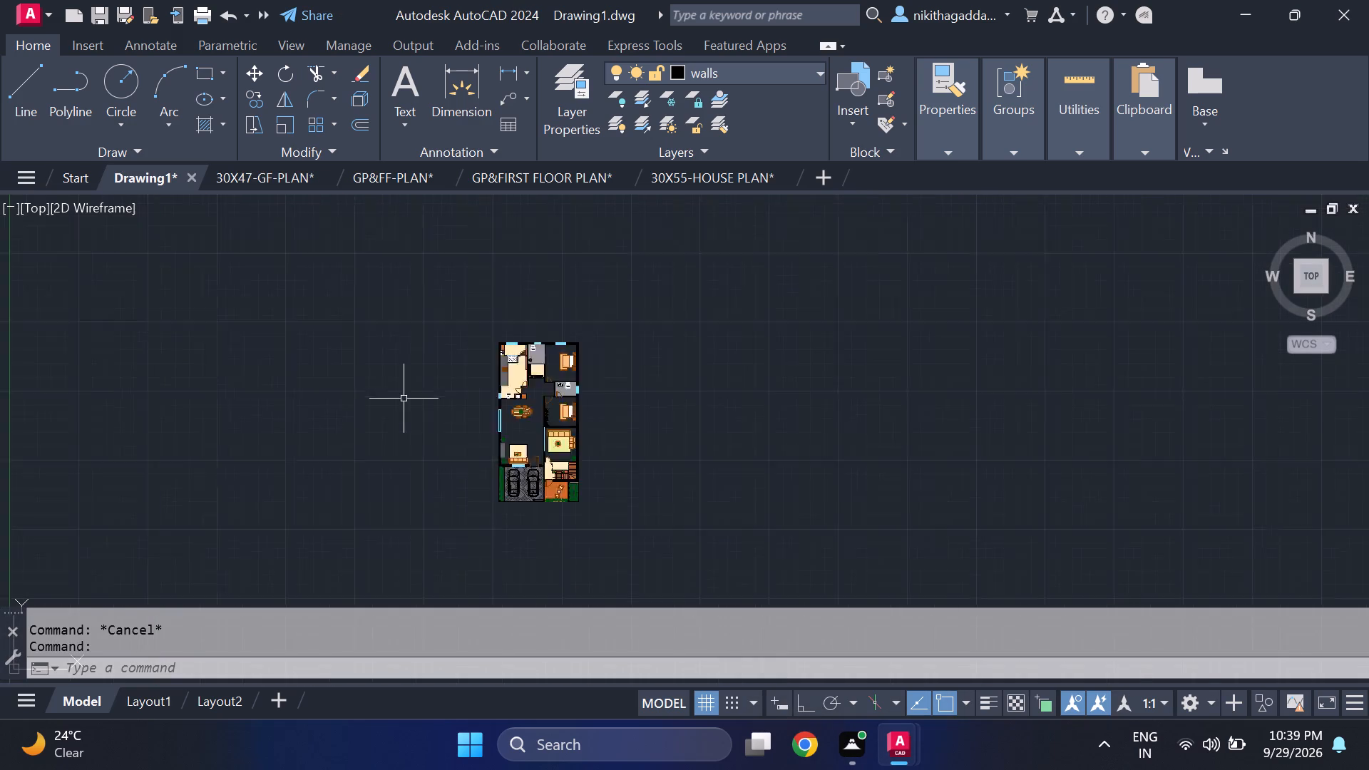
scroll(404, 399, up, 1)
key(ctrl+v)
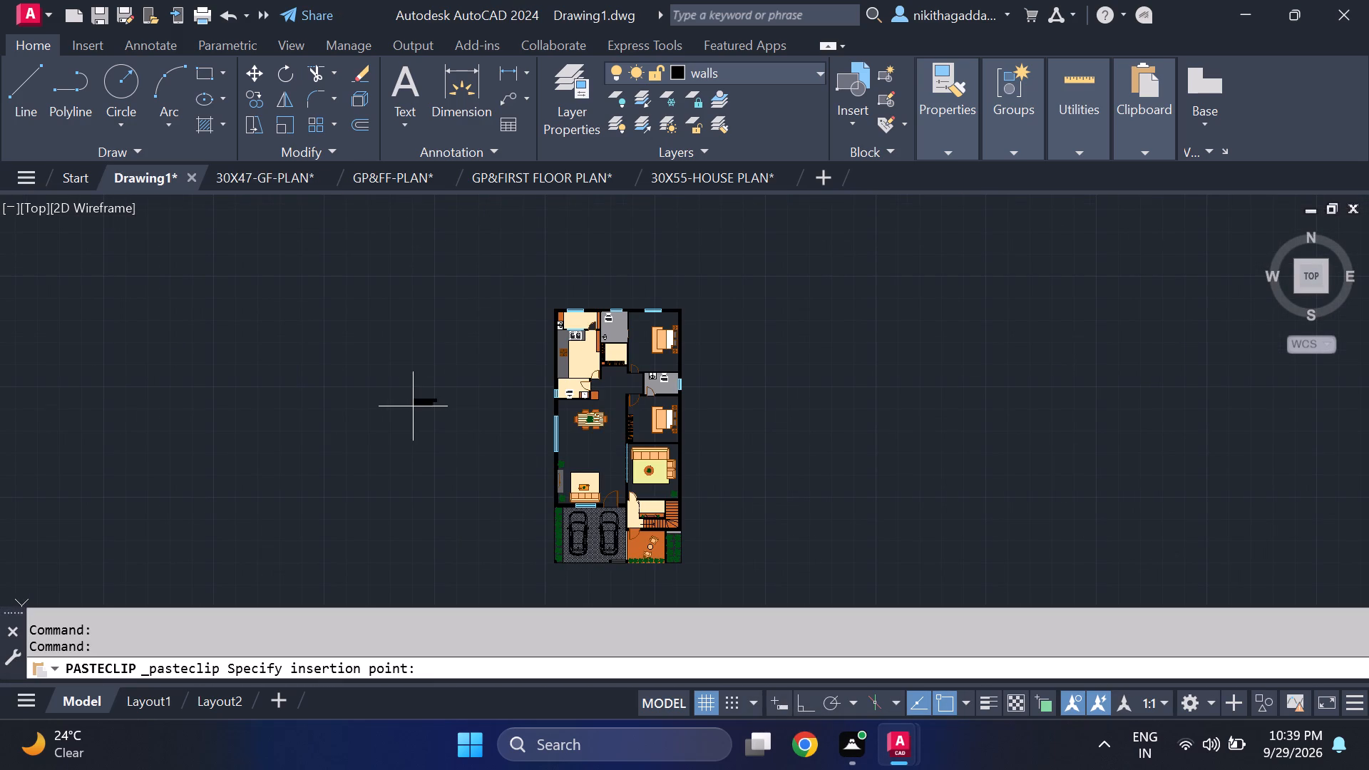
click(467, 425)
Change the pasted label's room name to FORMAL LIVING.
scroll(476, 455, up, 2)
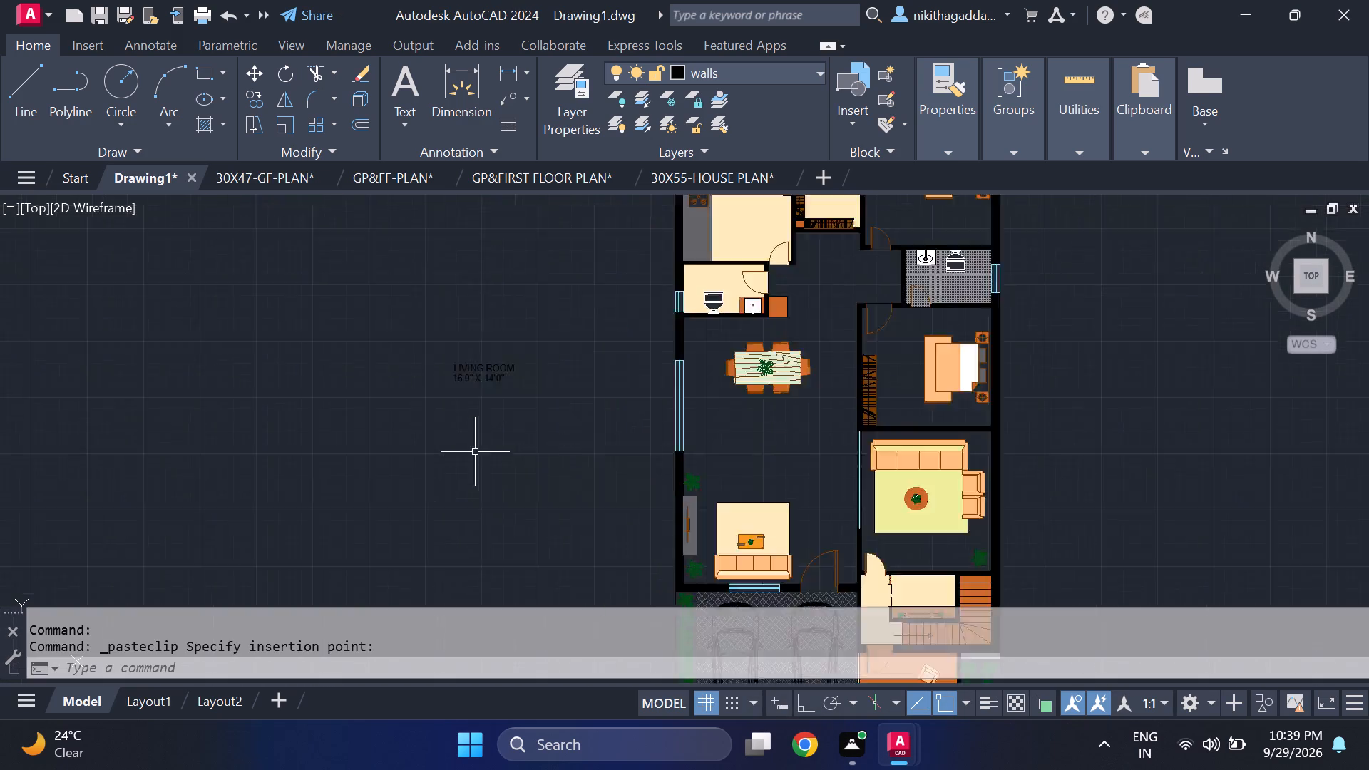
scroll(475, 452, up, 2)
middle_drag(501, 353, 493, 483)
double_click(493, 371)
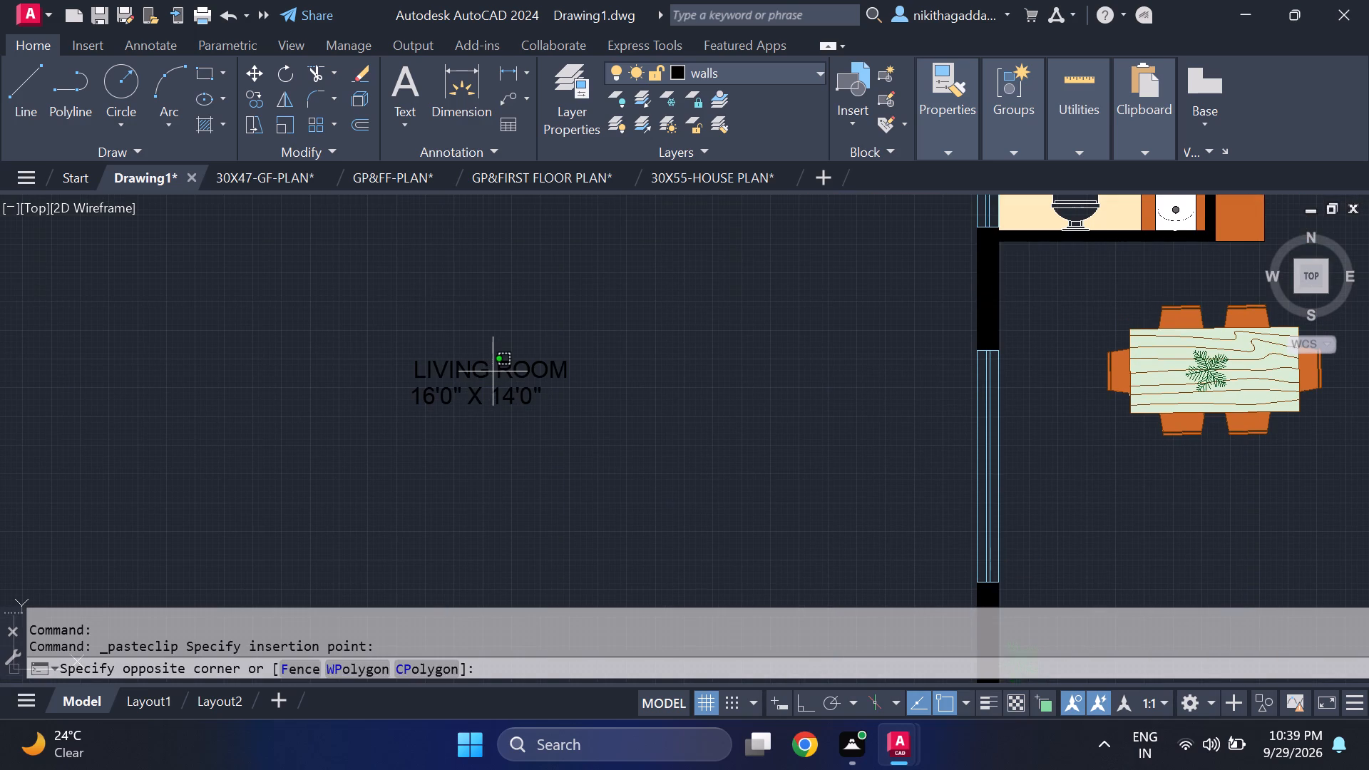
click(491, 371)
double_click(458, 368)
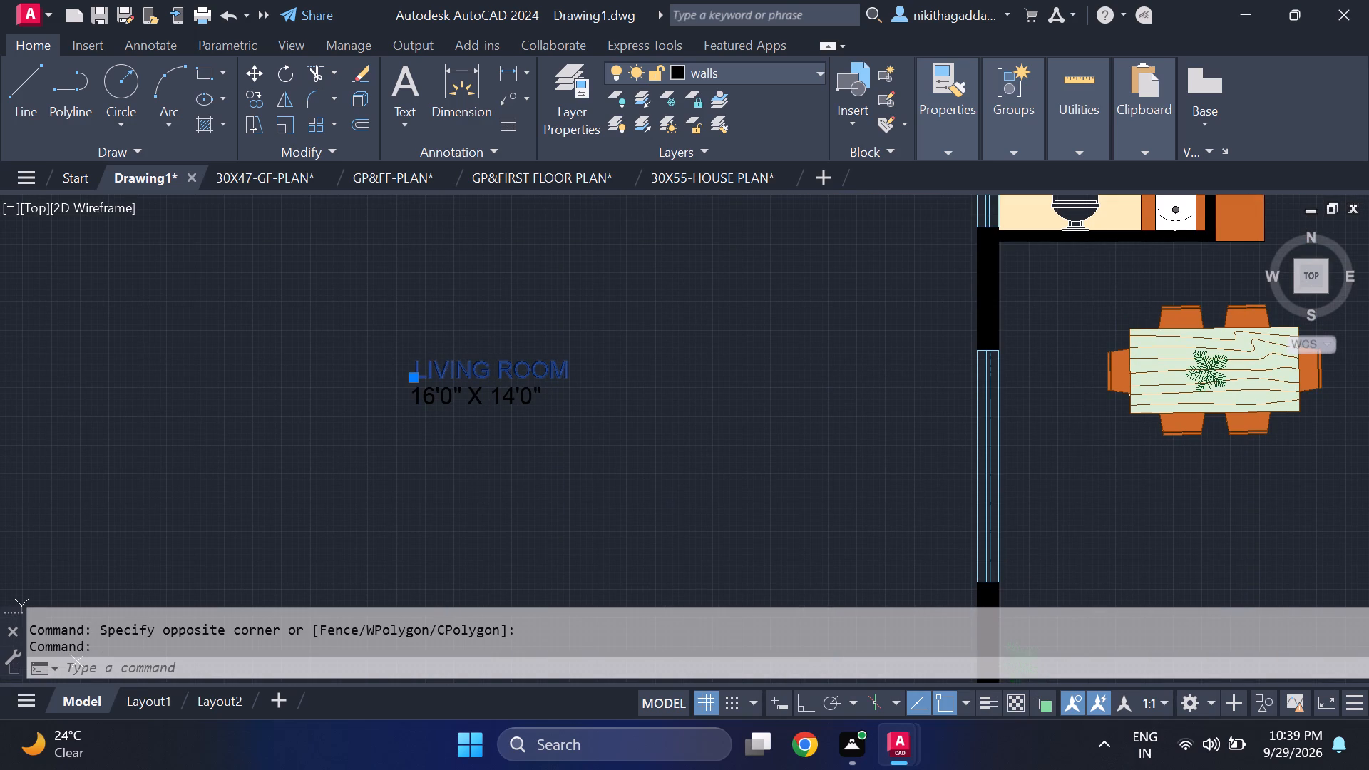
key(Delete)
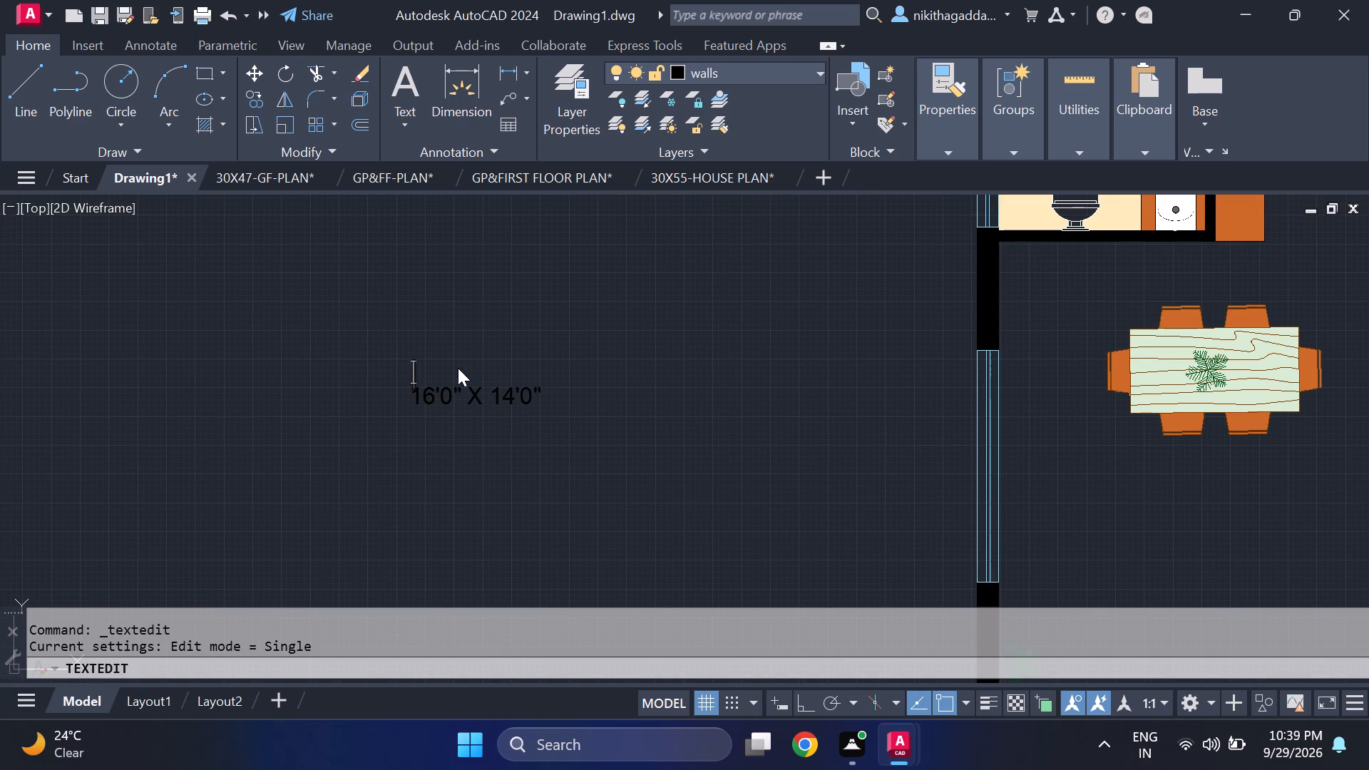
text(for)
key(BackSpace)
key(BackSpace)
key(BackSpace)
text(FOR)
text(MAL)
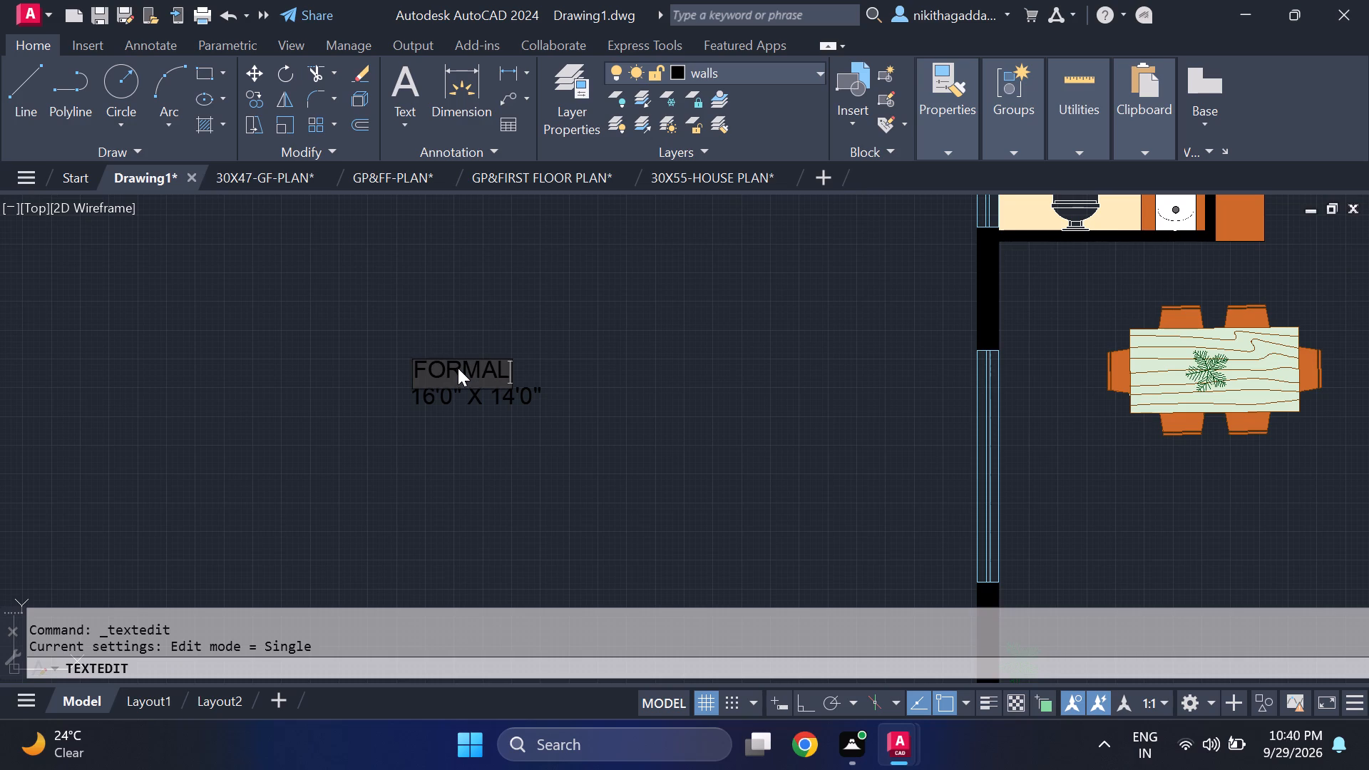
key(space)
text(LIVING)
key(Return)
Change the size text under FORMAL LIVING to 14'0" X 13'6".
key(Return)
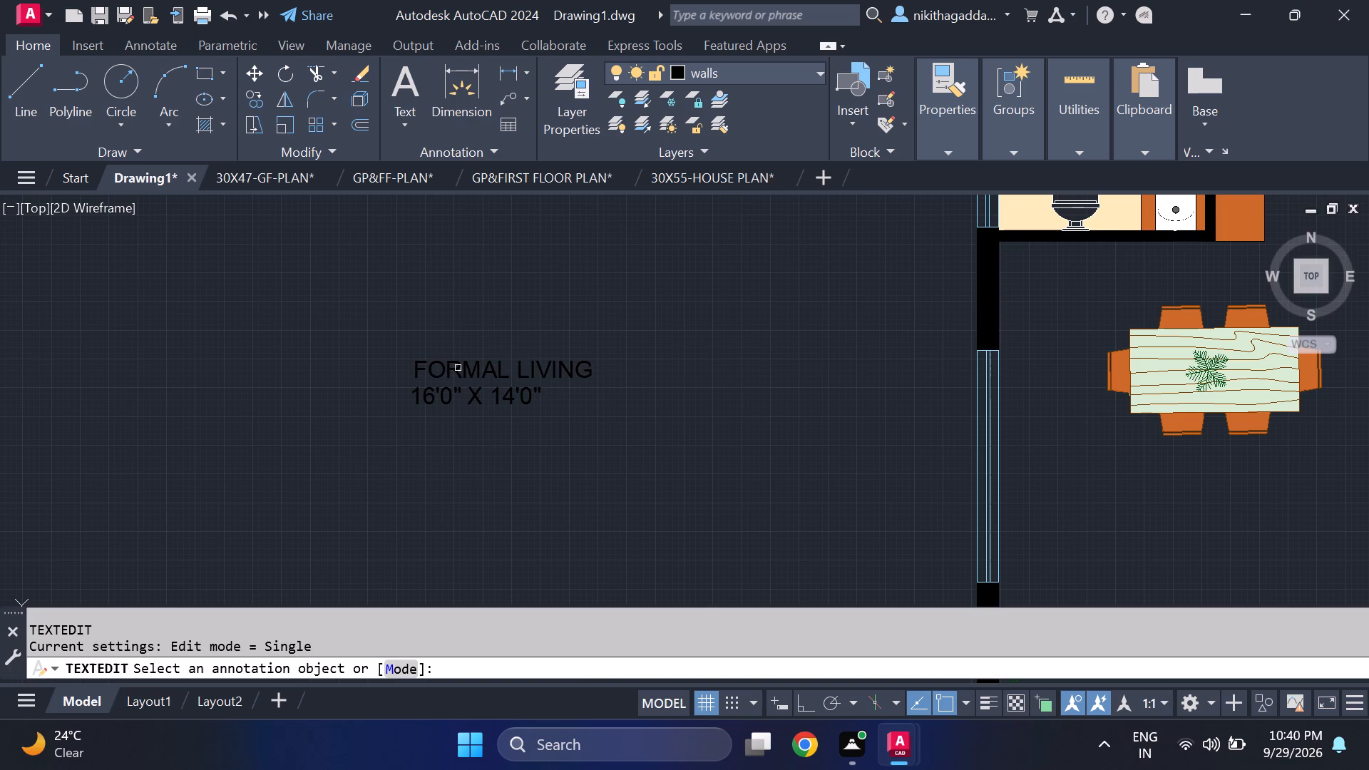
scroll(441, 394, up, 2)
click(409, 404)
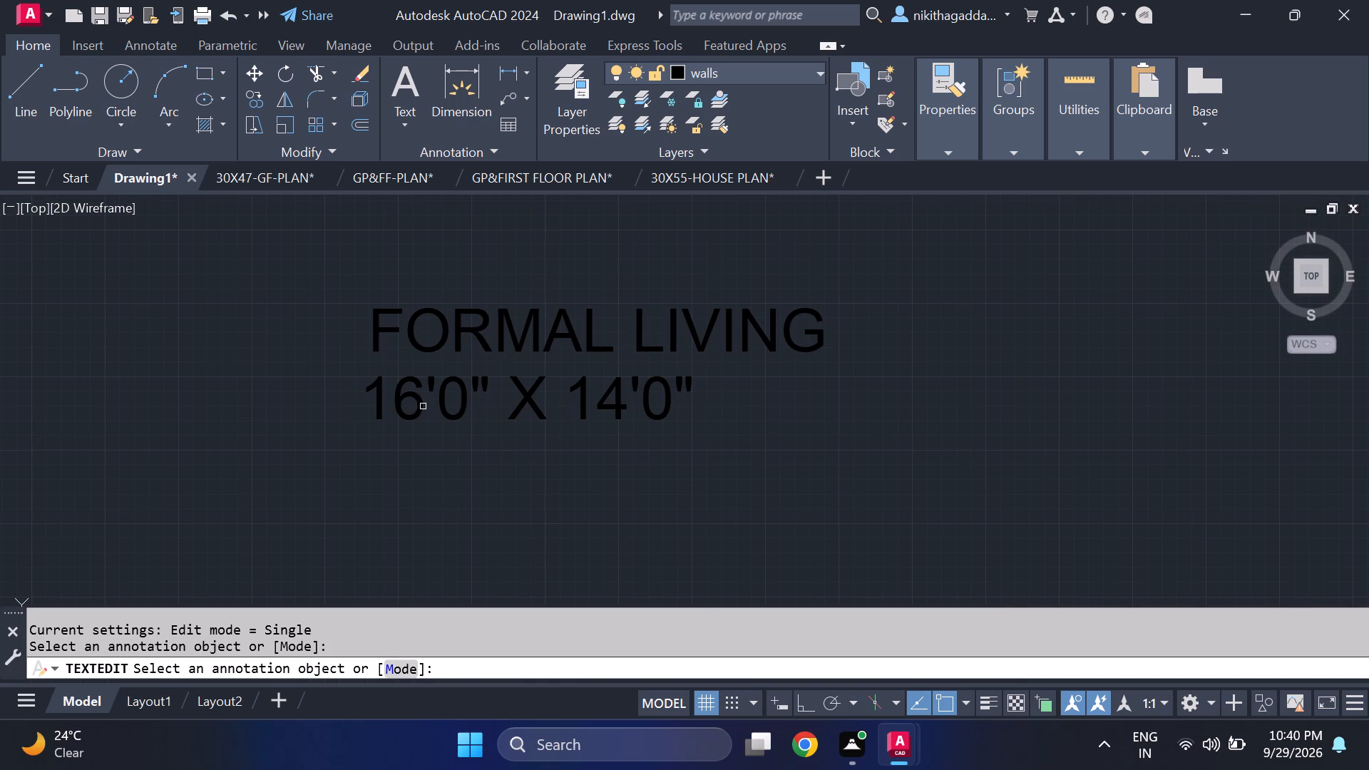
click(423, 406)
click(423, 406)
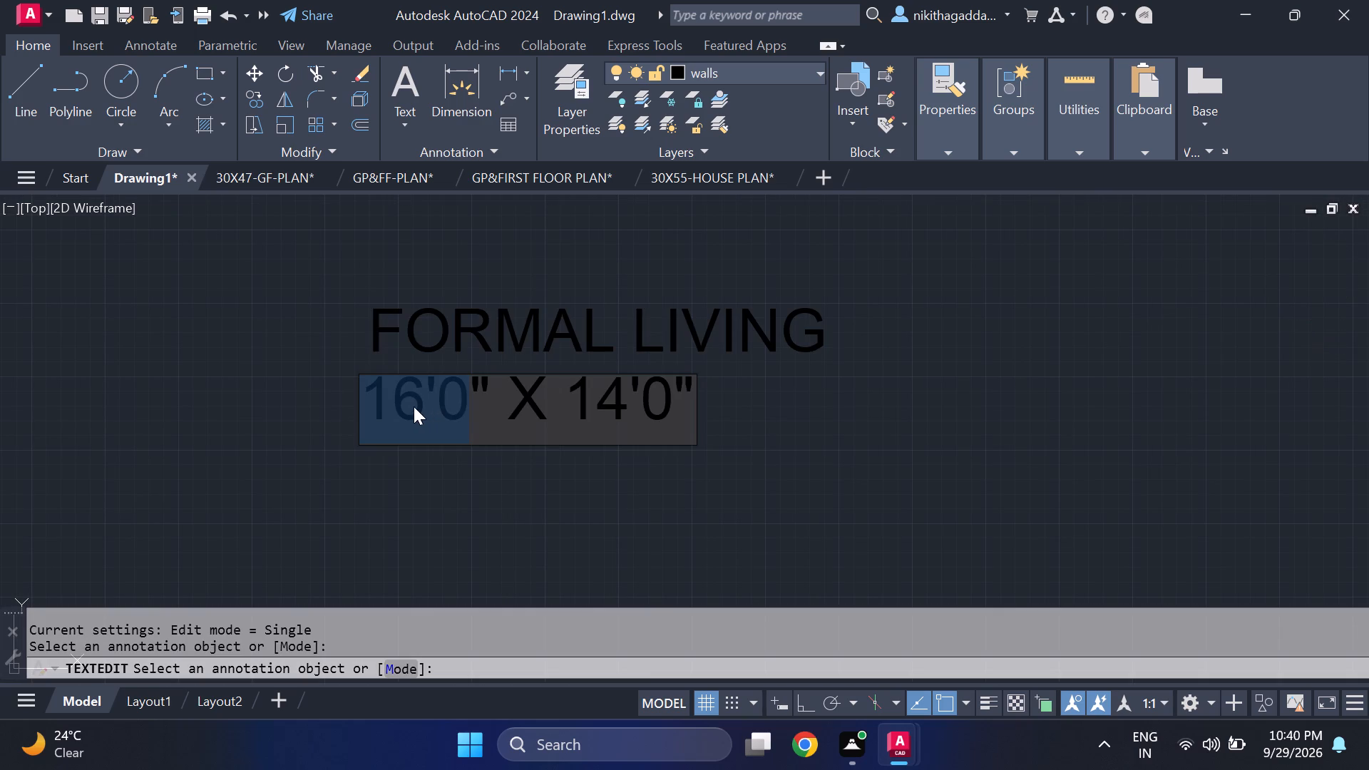
scroll(414, 399, up, 2)
click(437, 396)
key(BackSpace)
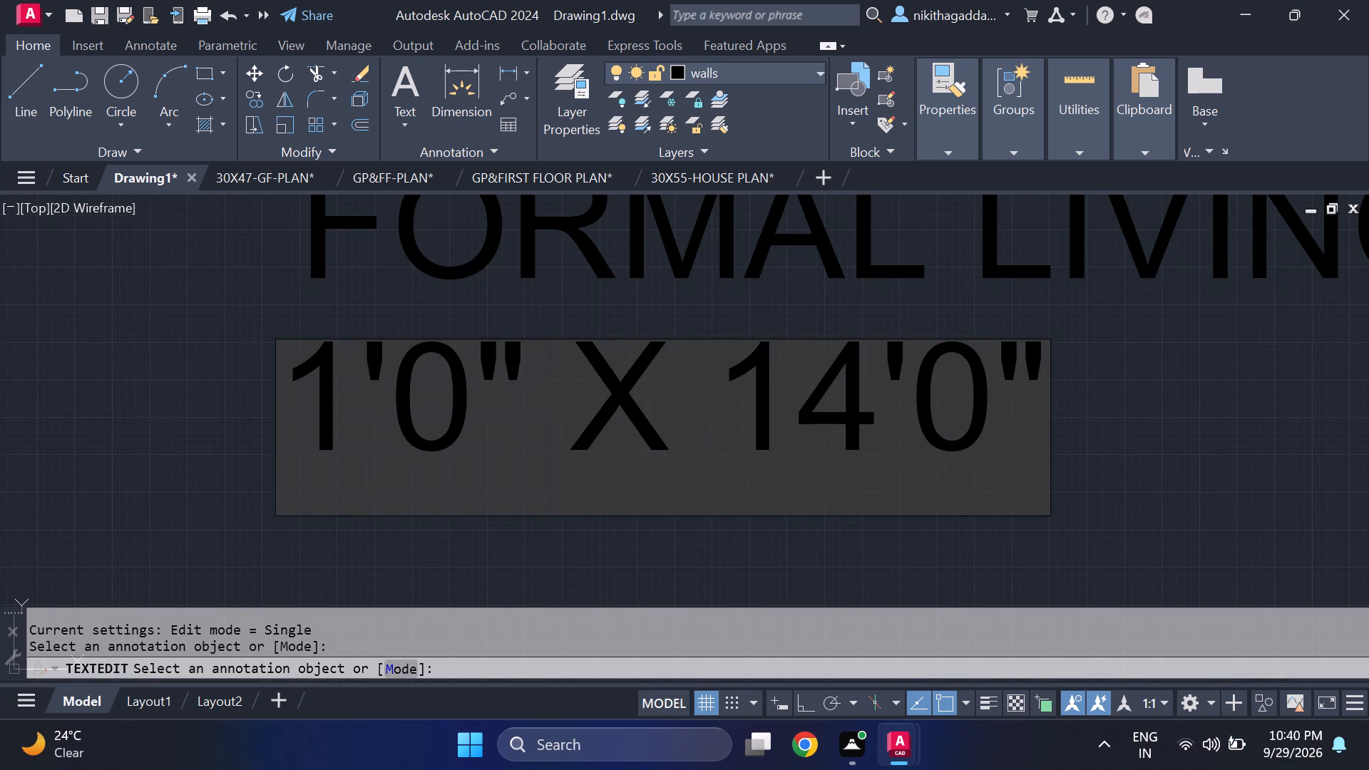
key(4)
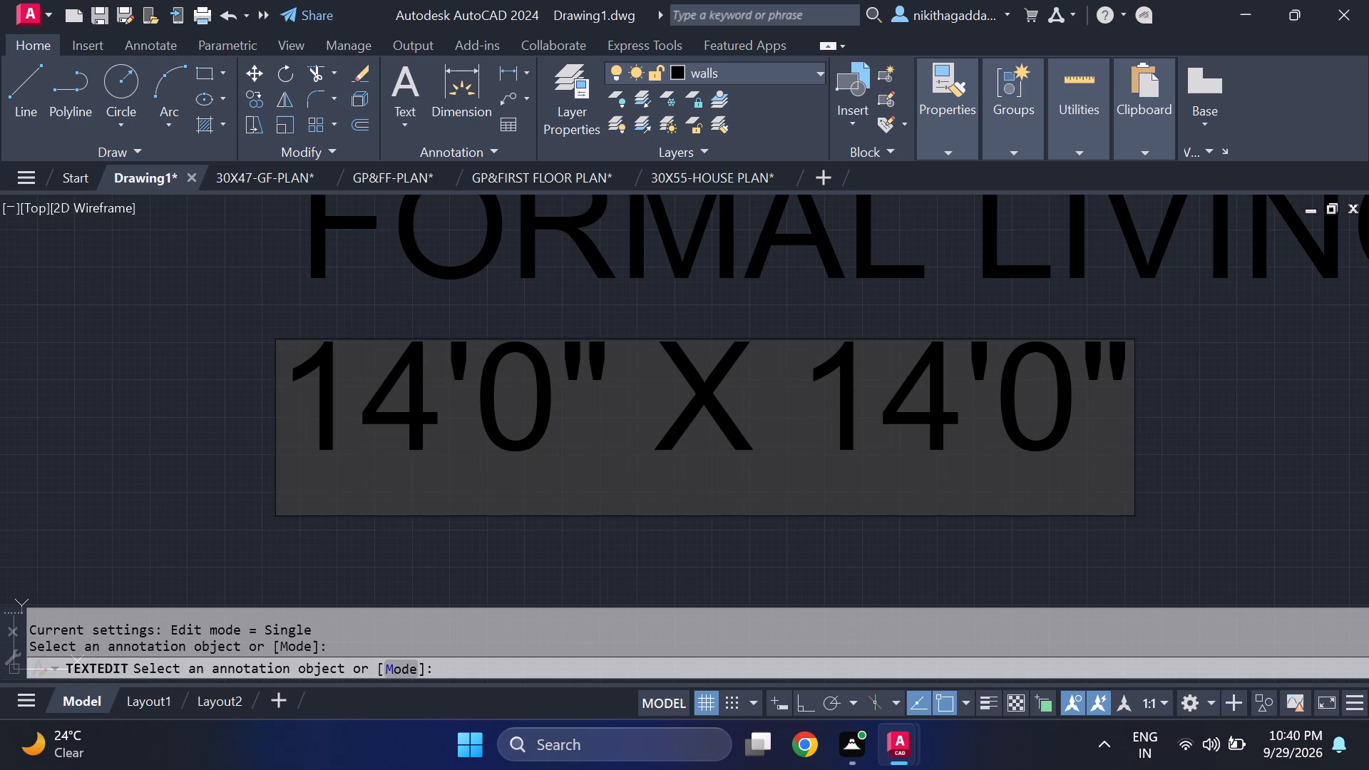
click(958, 404)
key(BackSpace)
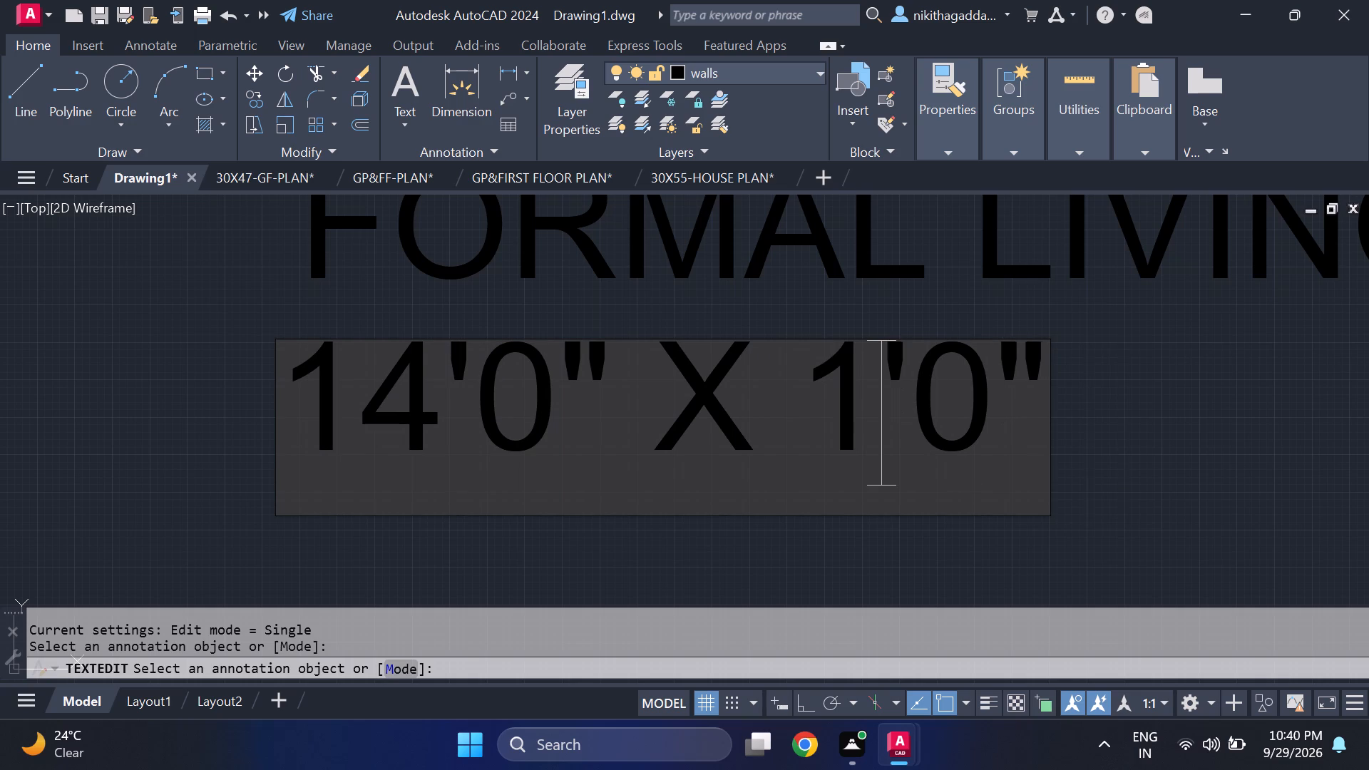
key(3)
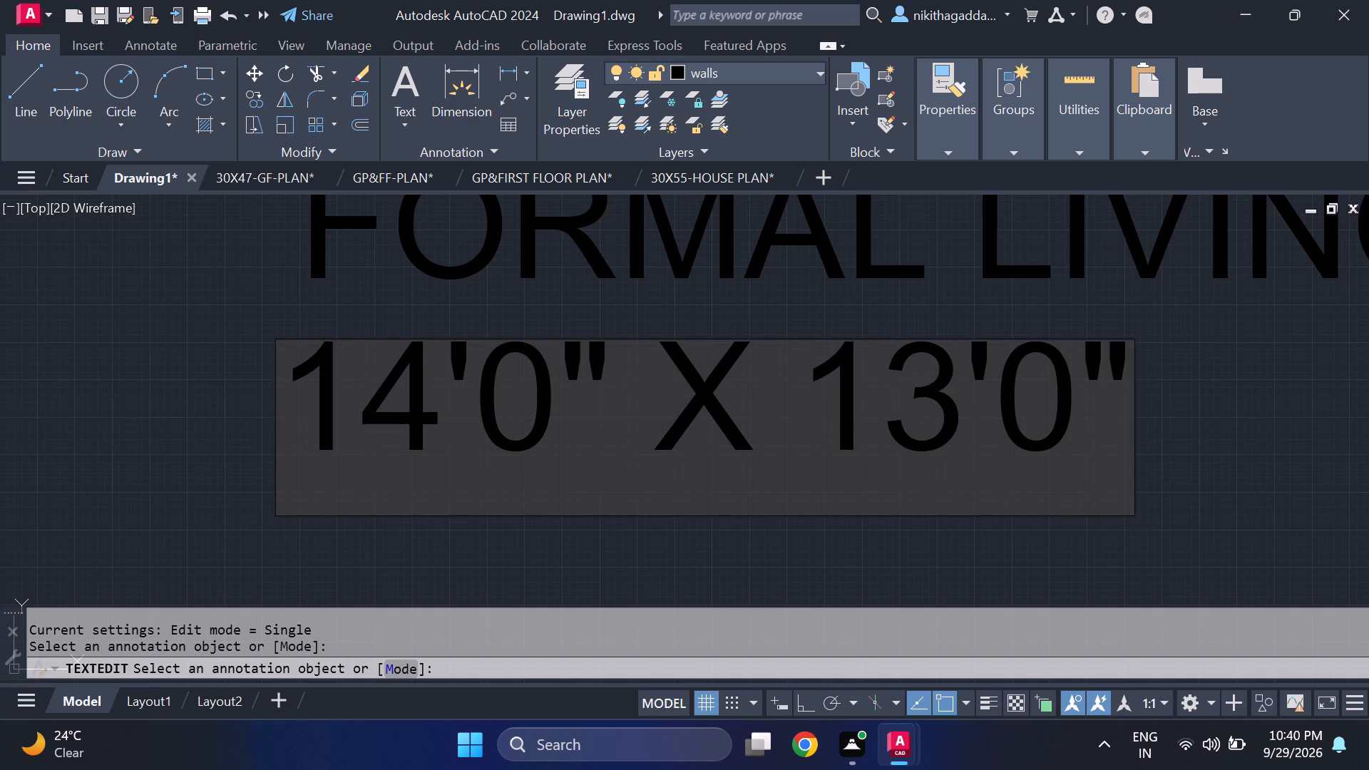
click(1067, 403)
key(BackSpace)
key(6)
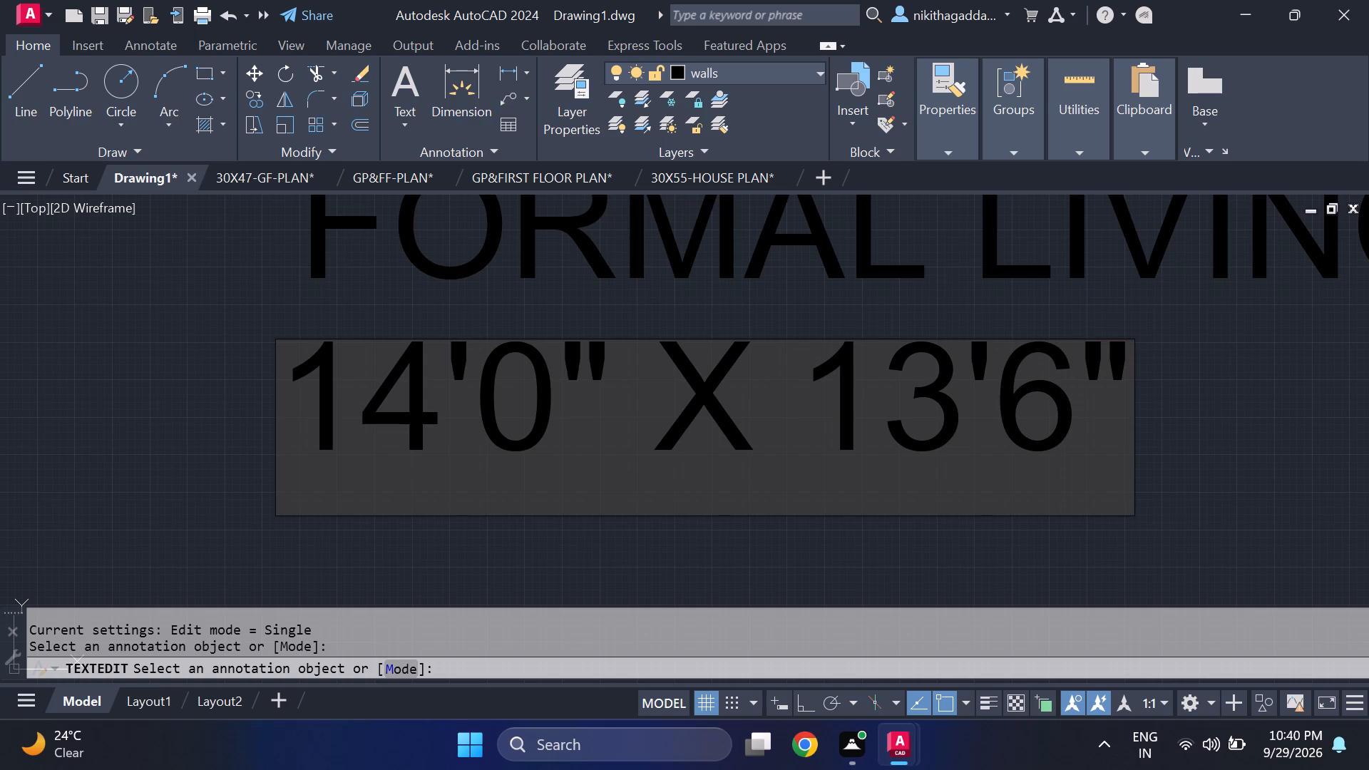
key(Return)
Copy the FORMAL LIVING name and size texts to a spot just west of the original label, outside the plan.
scroll(1053, 391, down, 5)
scroll(1104, 423, down, 2)
middle_drag(1112, 411, 940, 387)
scroll(933, 385, up, 2)
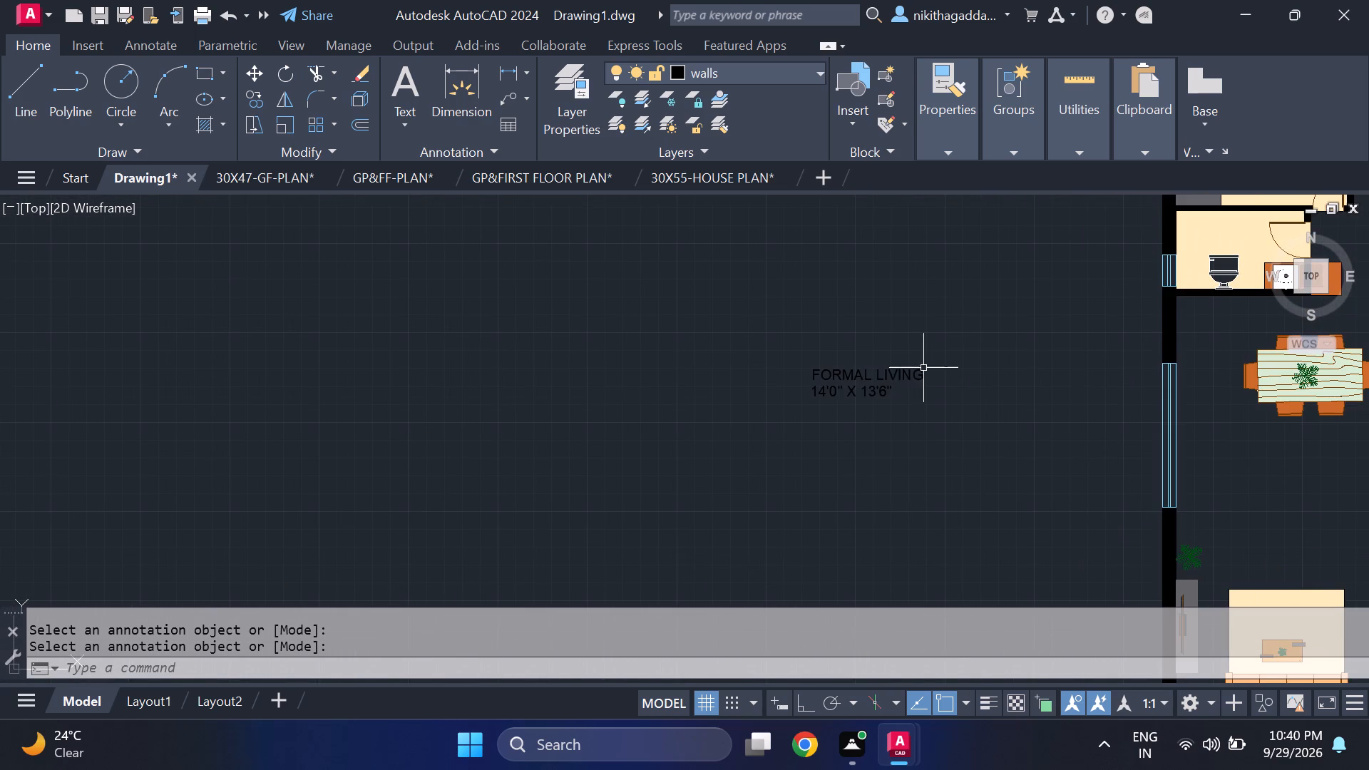
click(924, 359)
click(761, 424)
text(CO)
key(Return)
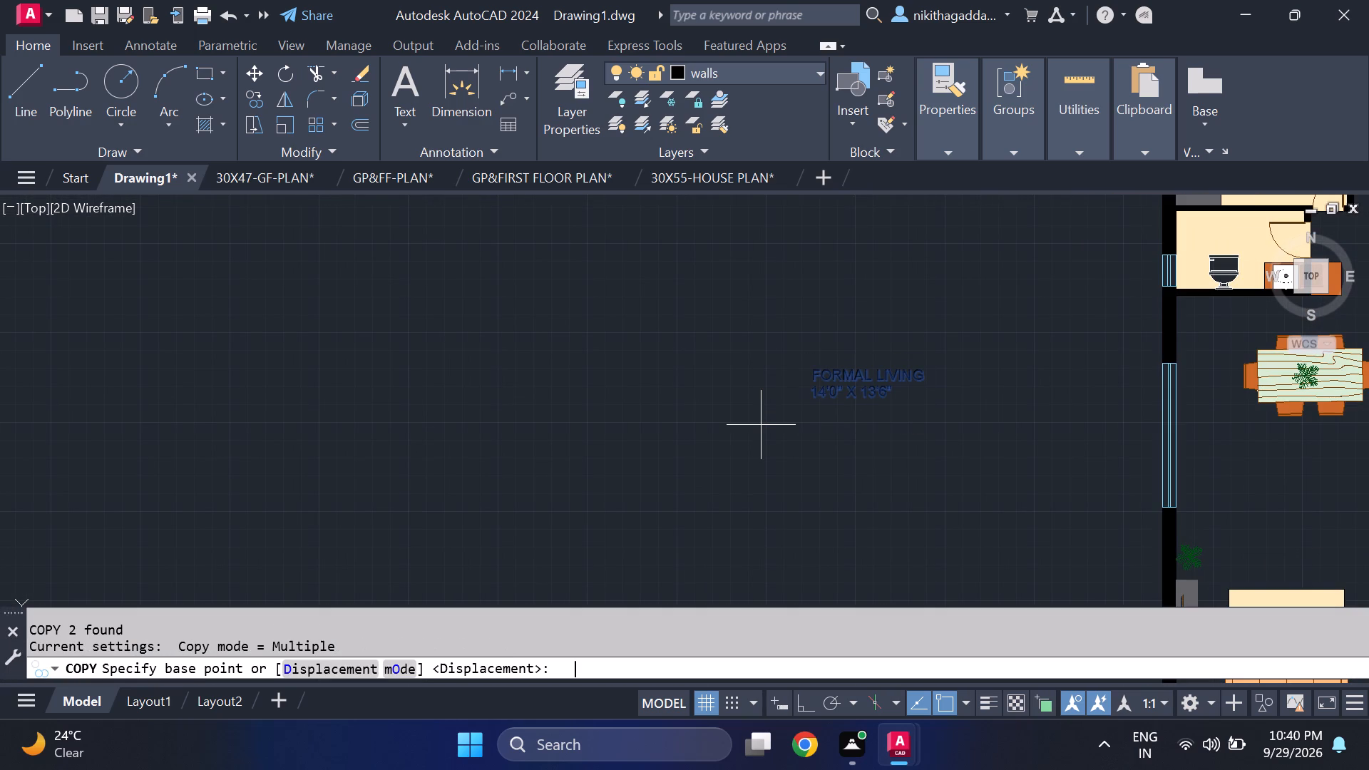
click(801, 378)
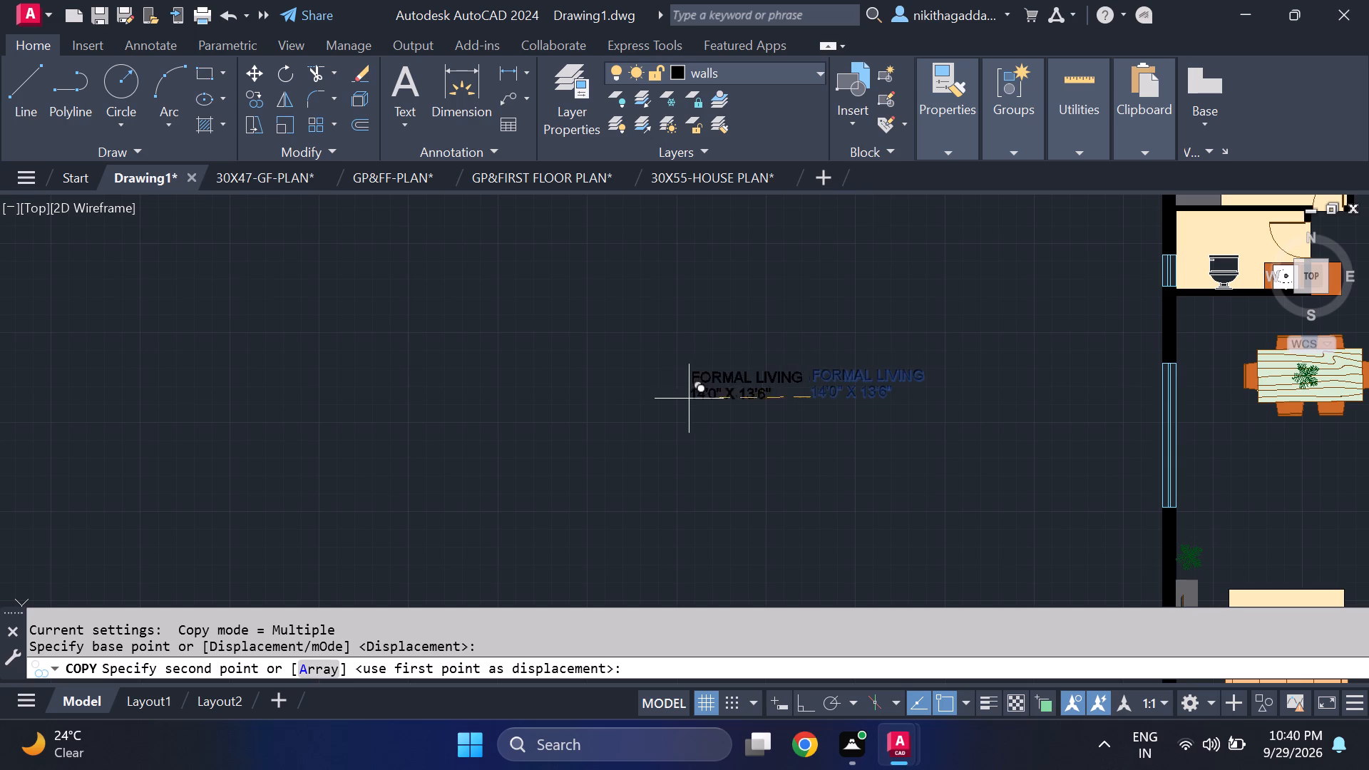
click(602, 416)
key(Escape)
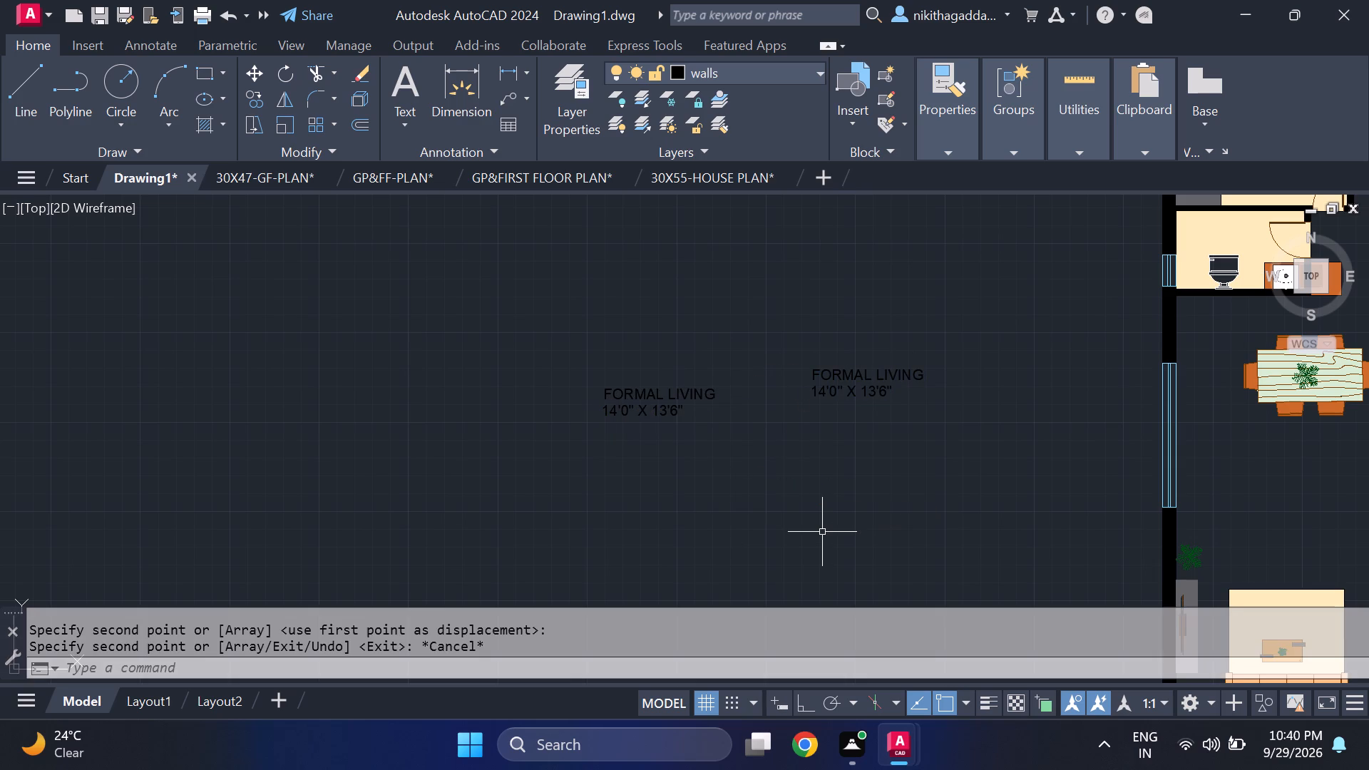
Move the original FORMAL LIVING label into the plan, onto the rug above the coffee table beside the TV unit.
drag(992, 333, 895, 397)
click(789, 432)
key(c)
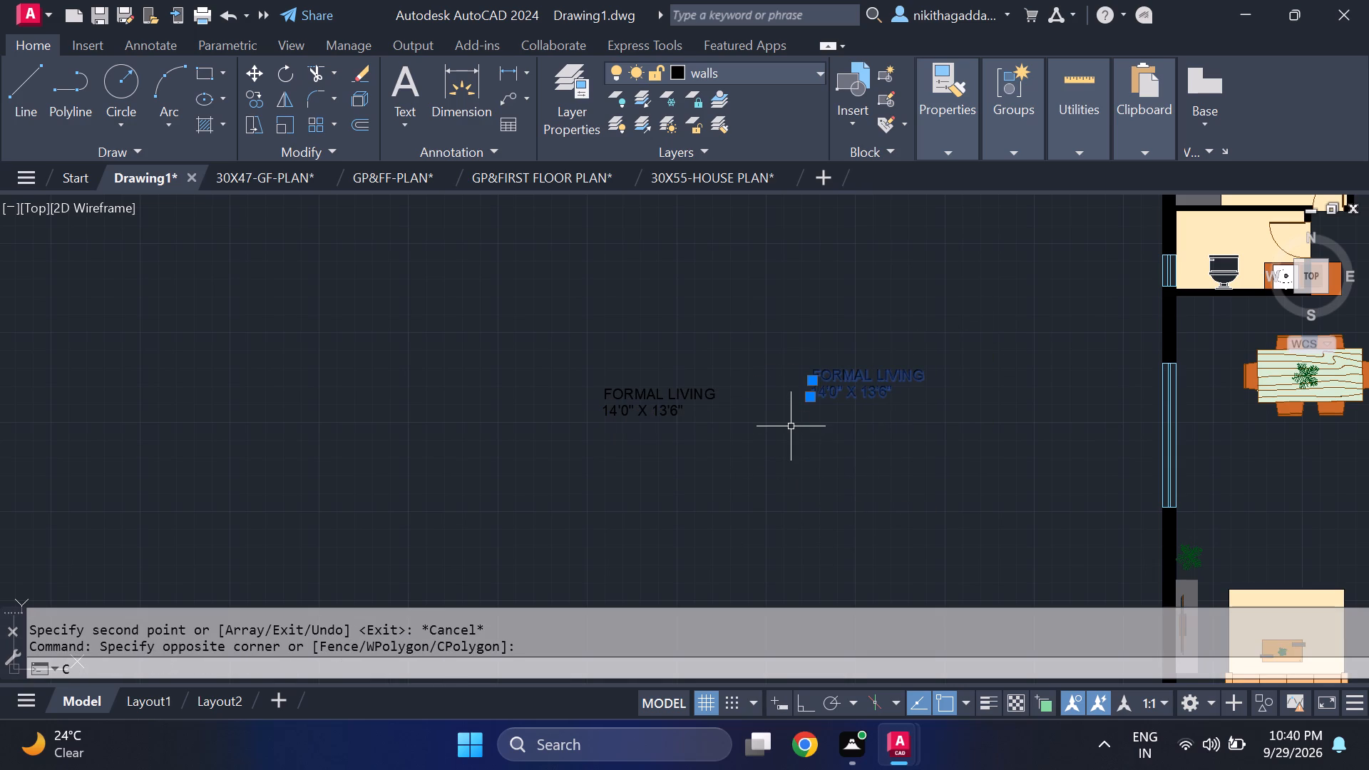
key(BackSpace)
key(m)
key(Return)
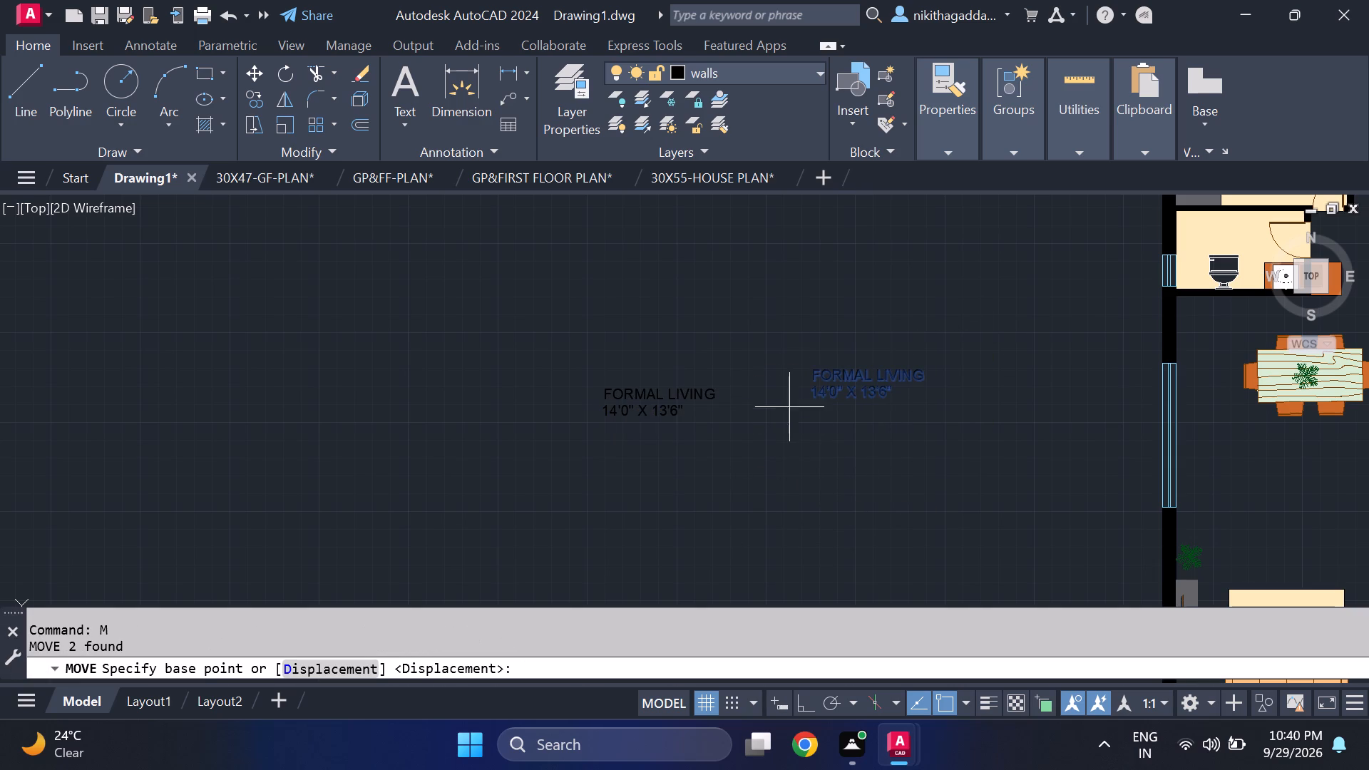
click(811, 401)
scroll(905, 532, down, 2)
middle_drag(906, 535, 625, 437)
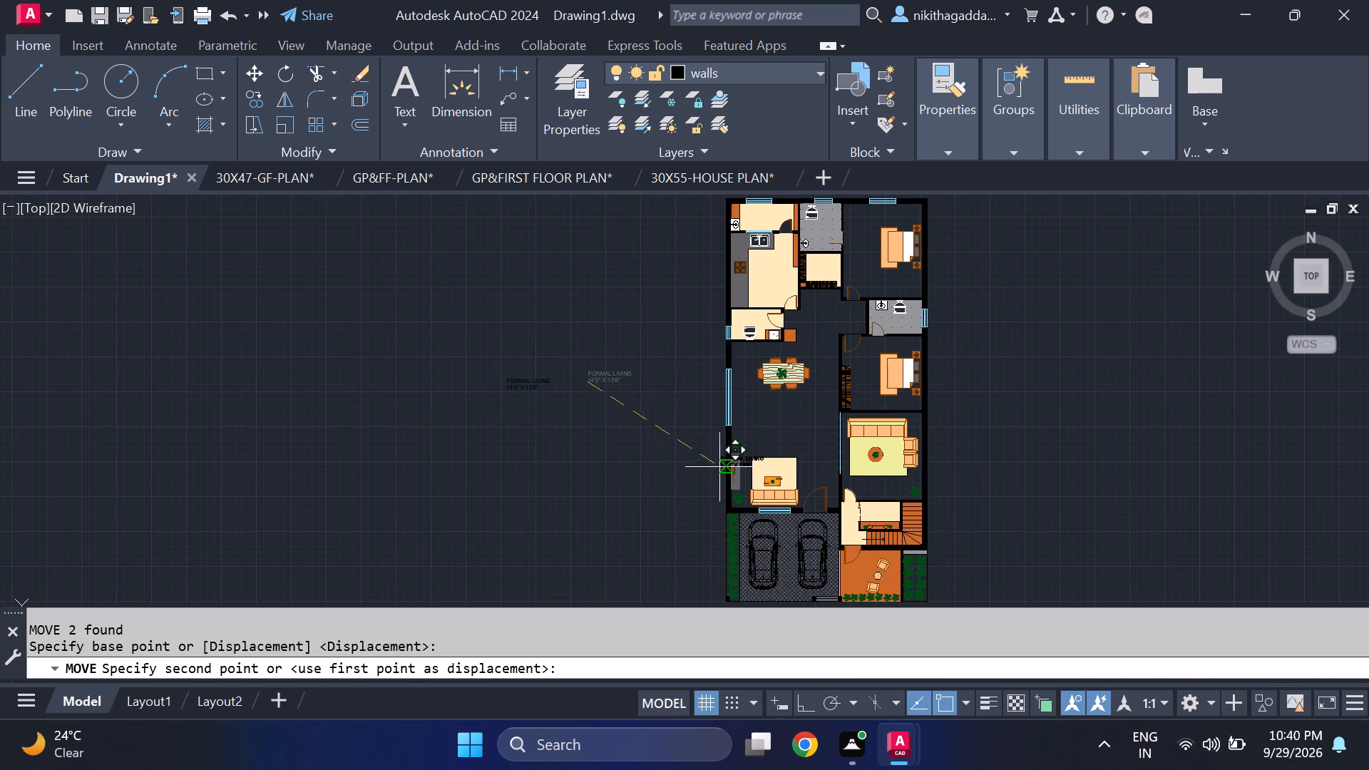
scroll(794, 468, up, 3)
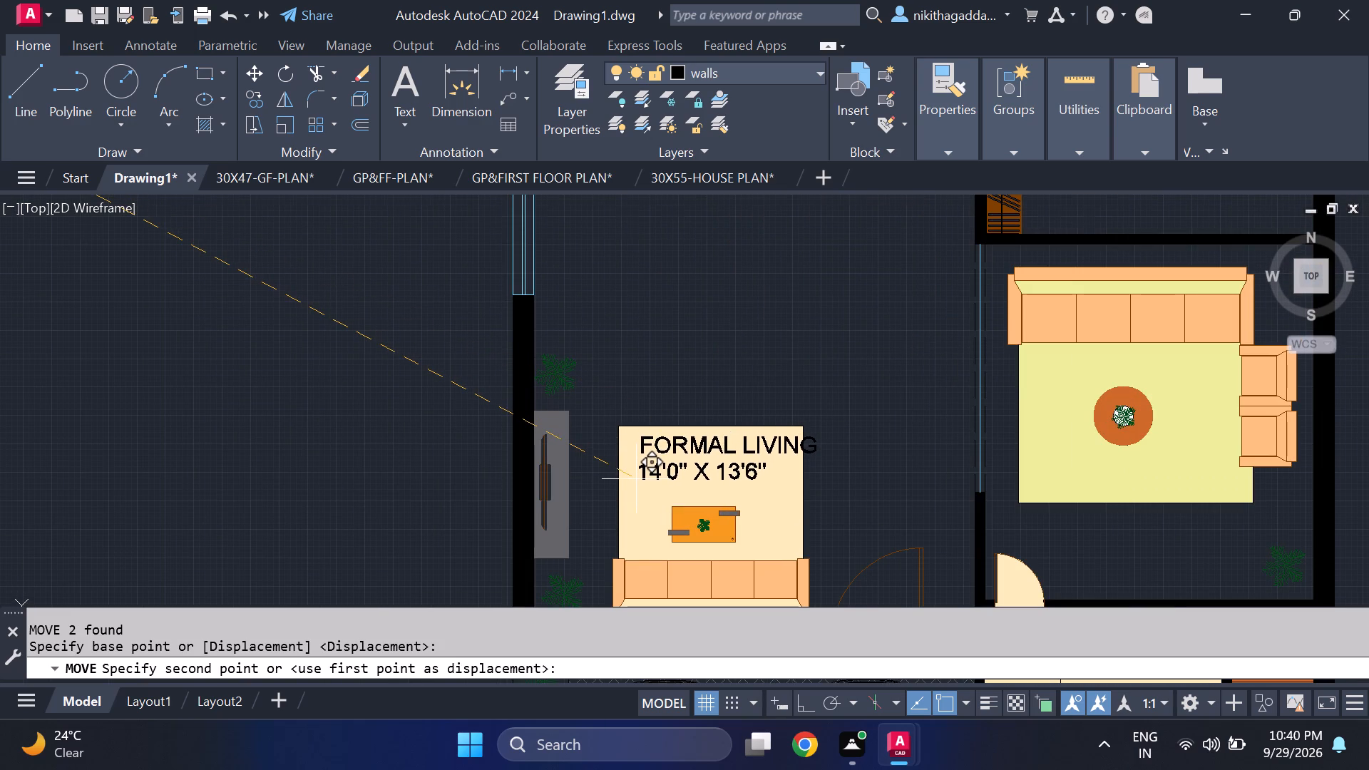
scroll(636, 479, up, 1)
click(617, 483)
Examine the placement and legibility of the FORMAL LIVING label within the house plan.
scroll(757, 448, down, 3)
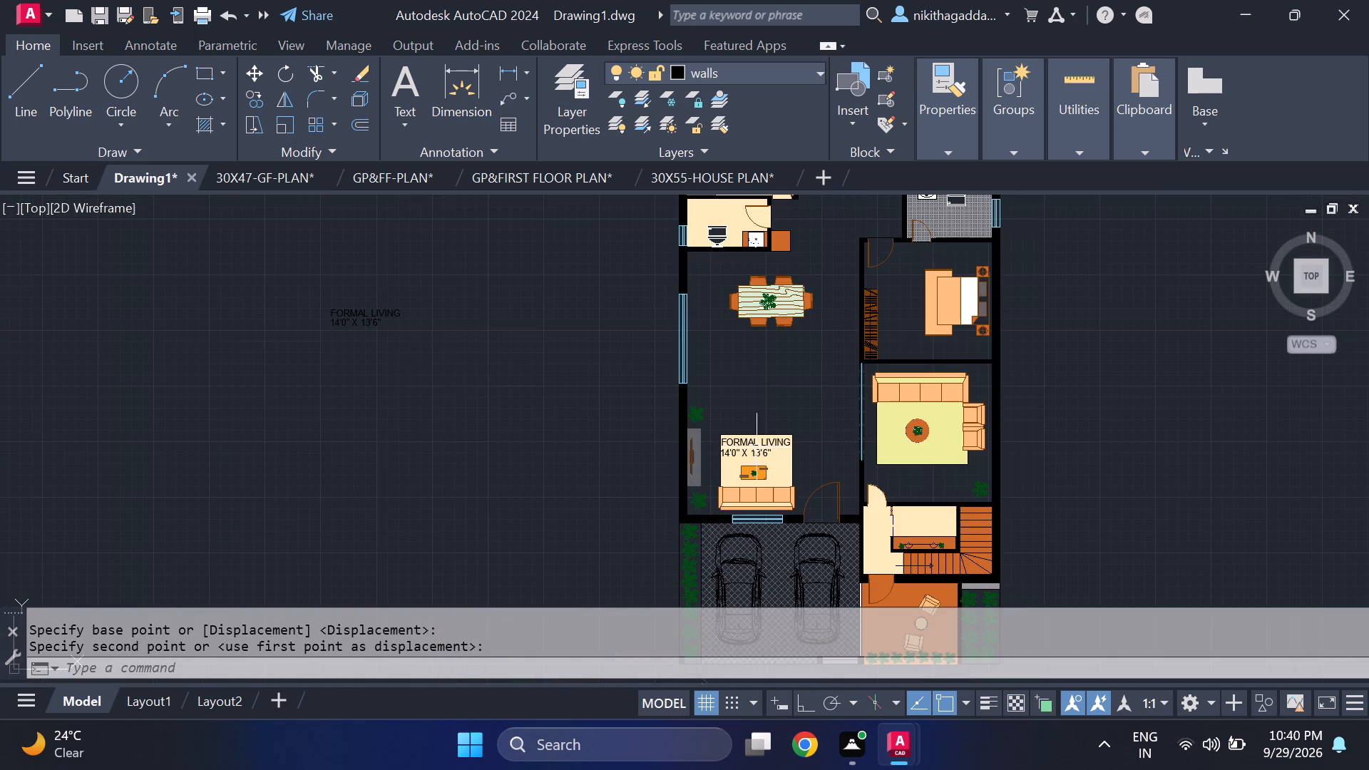
scroll(748, 456, up, 3)
scroll(744, 463, down, 4)
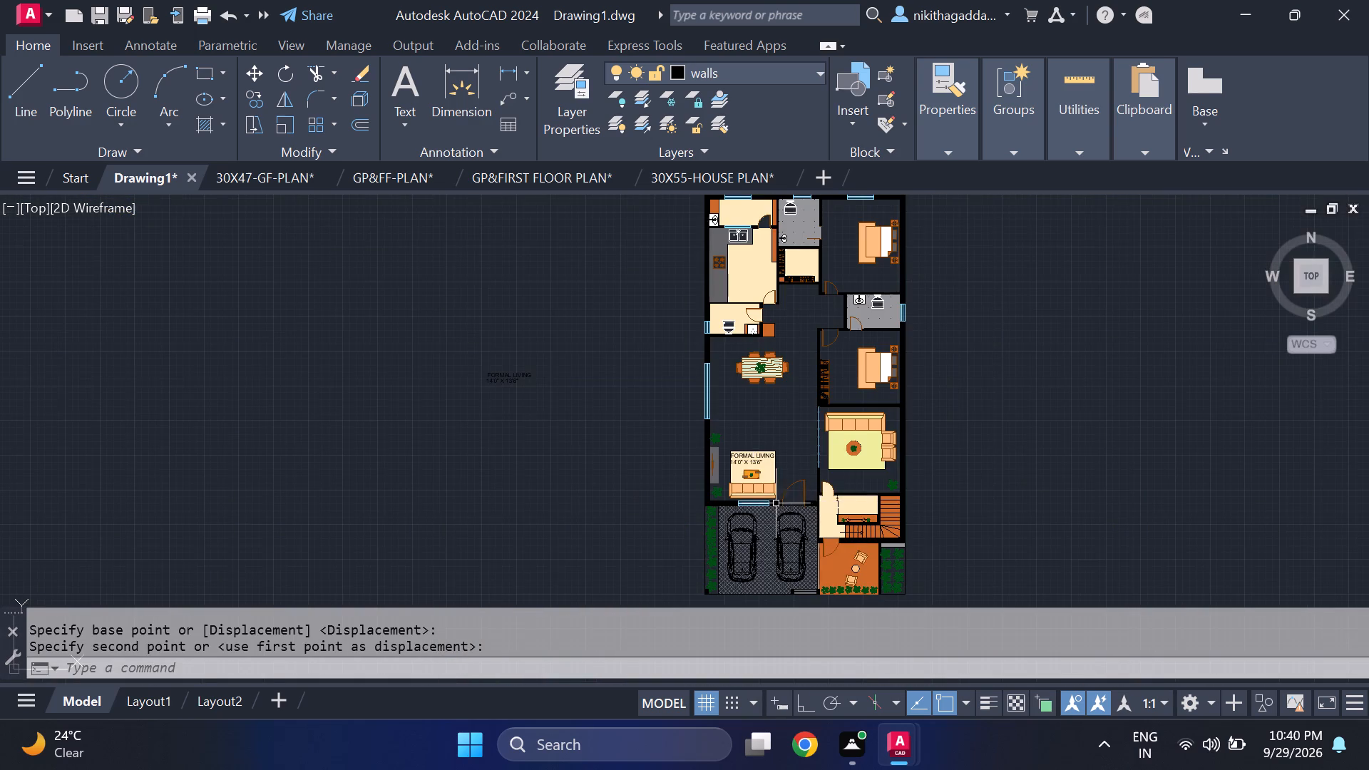
scroll(770, 494, up, 2)
scroll(714, 421, up, 2)
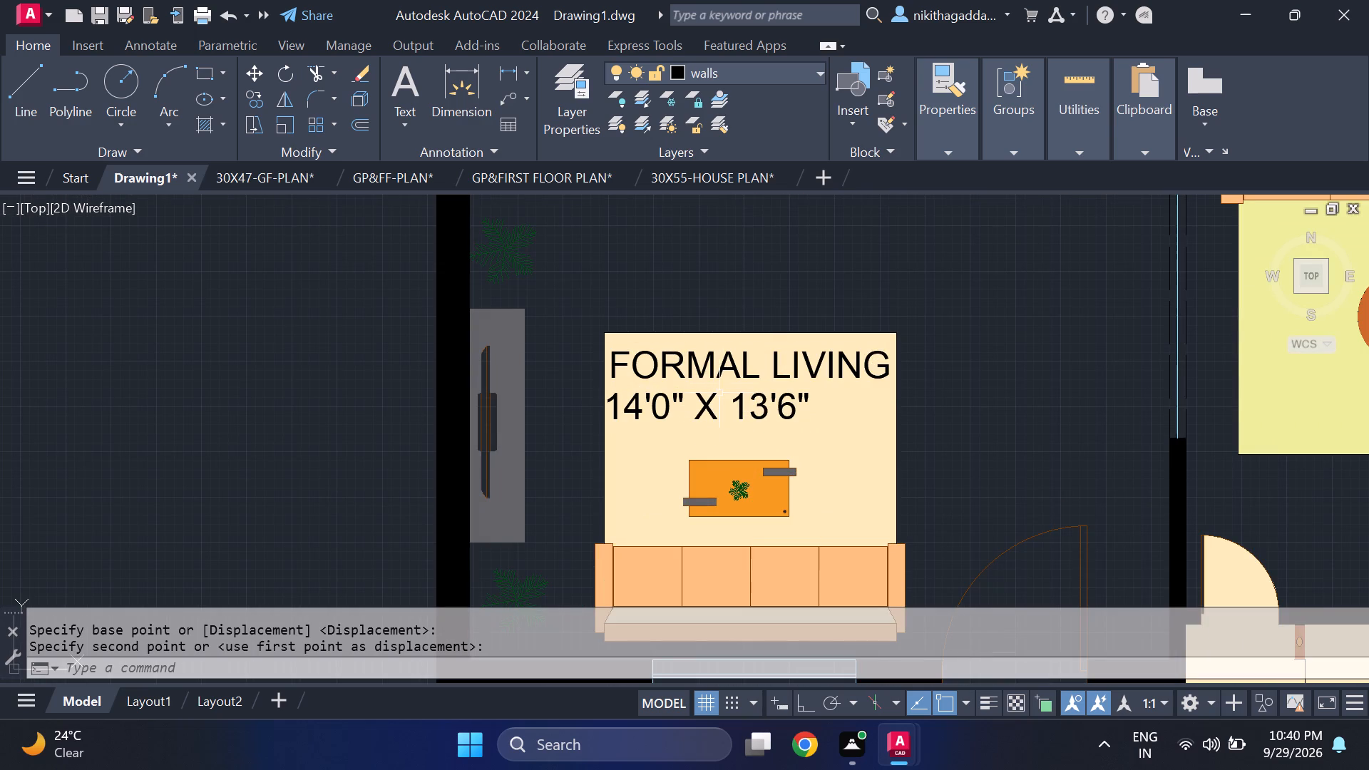
scroll(729, 369, down, 3)
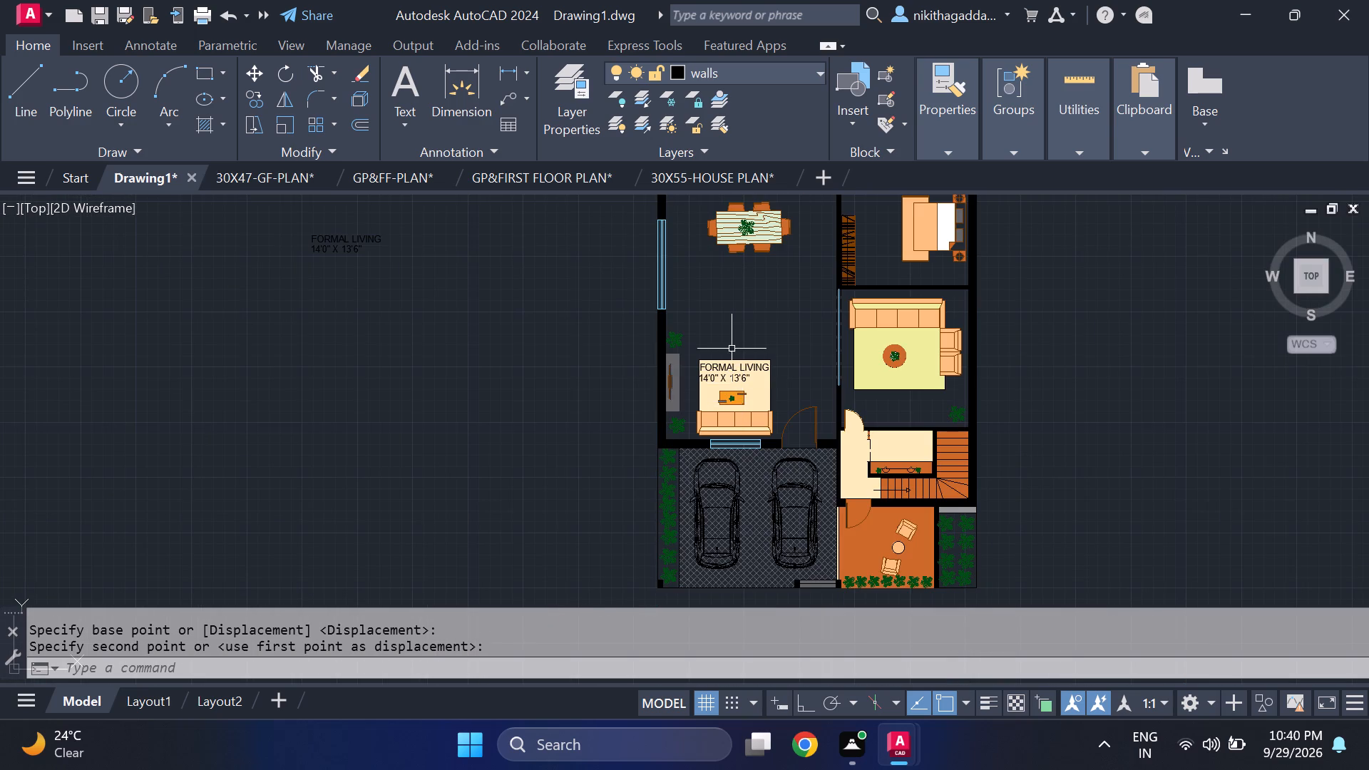
scroll(729, 345, up, 2)
scroll(731, 366, down, 3)
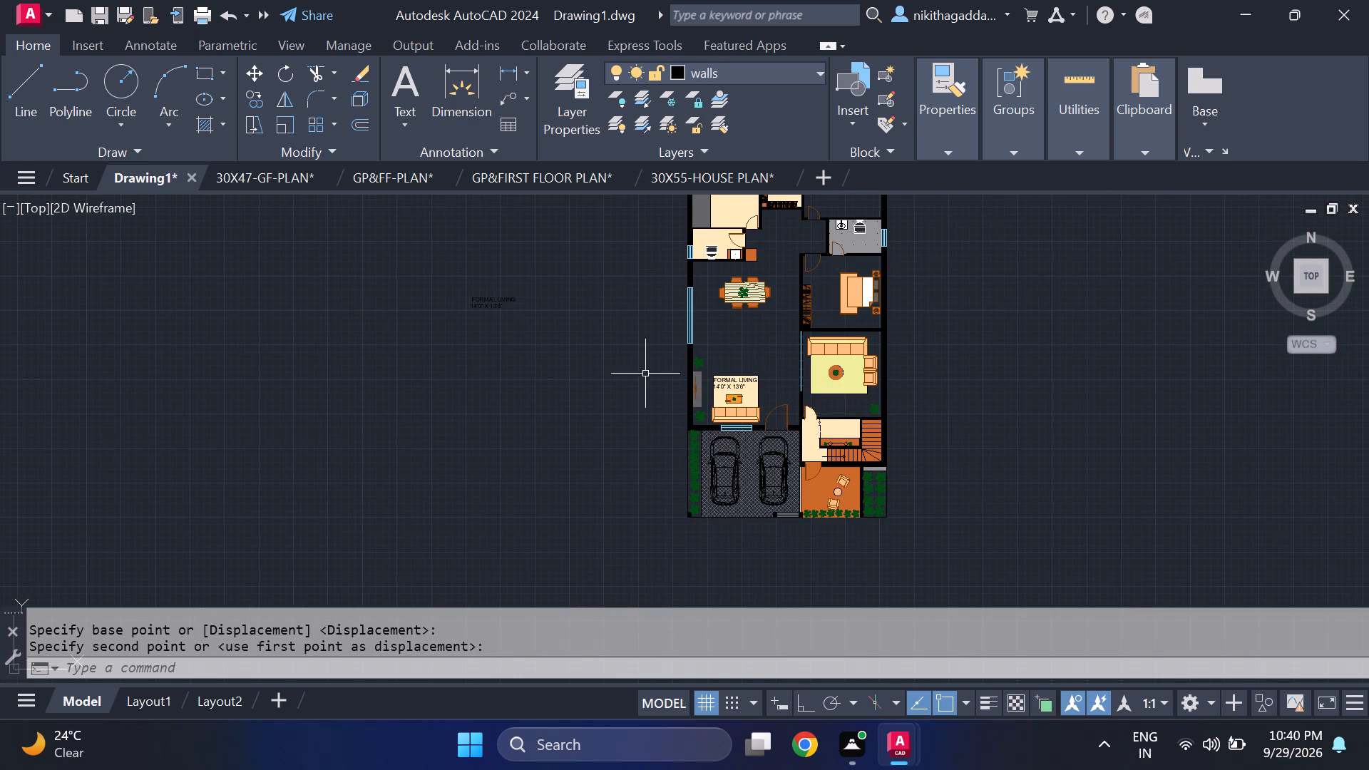
Change the room name of the spare label west of the plan to DINING.
middle_drag(644, 372, 667, 456)
scroll(548, 384, up, 3)
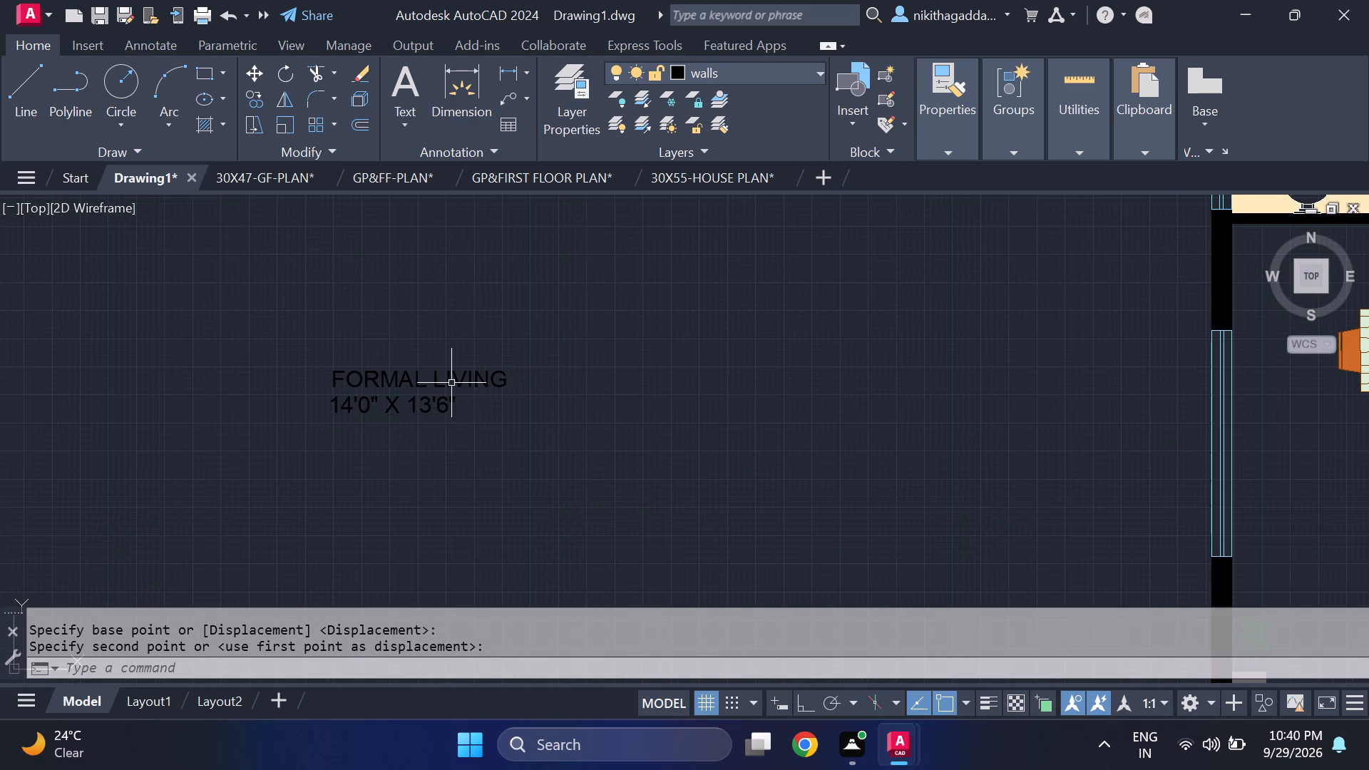
double_click(451, 383)
key(Delete)
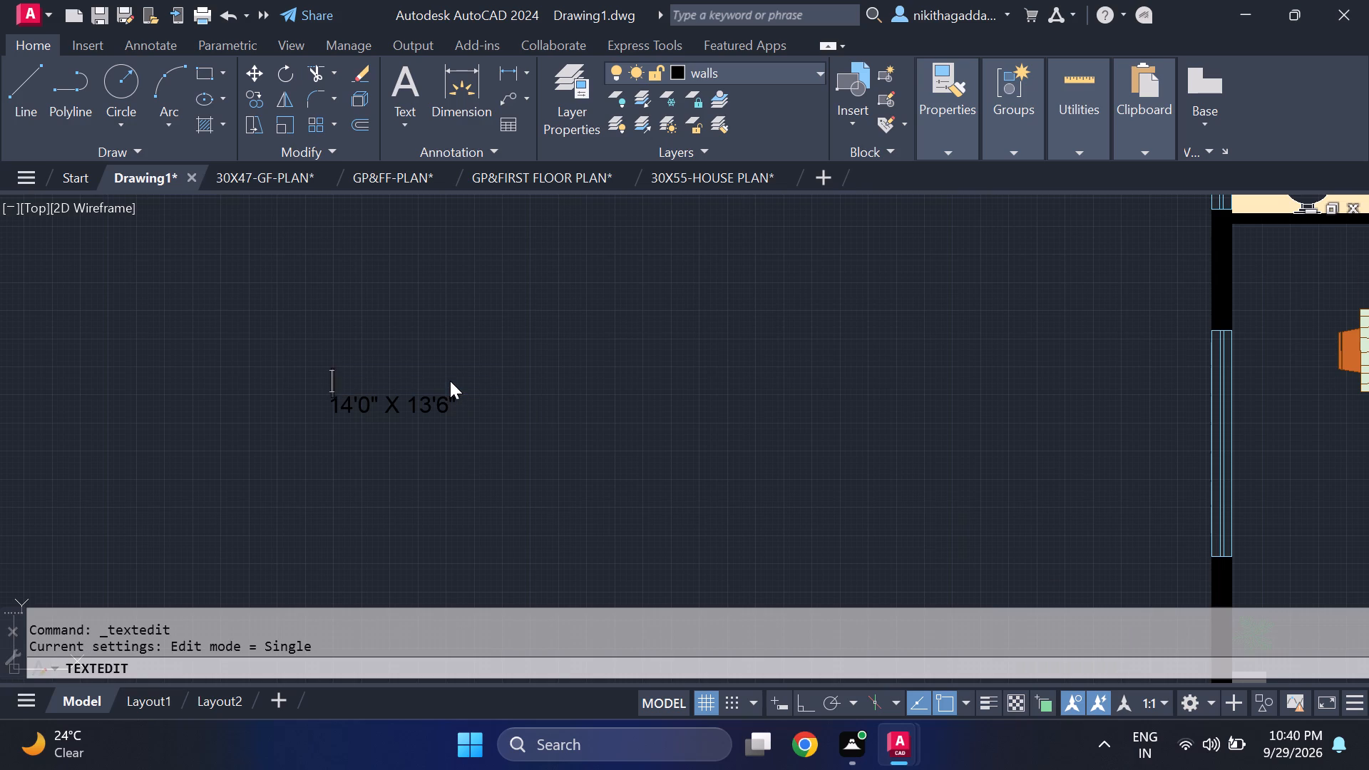
text(DINING)
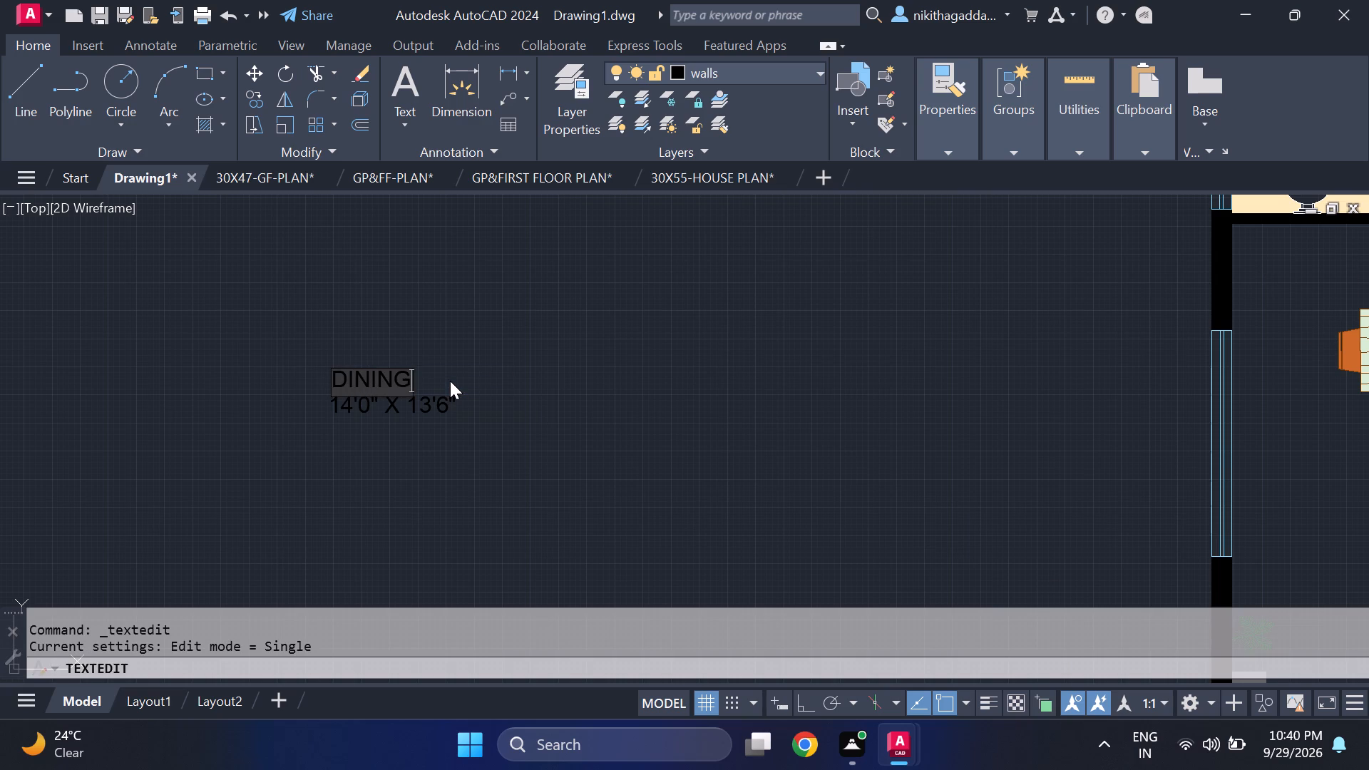
key(Return)
Change the size text under DINING to 14'0" X 12'0".
key(Return)
scroll(309, 443, up, 2)
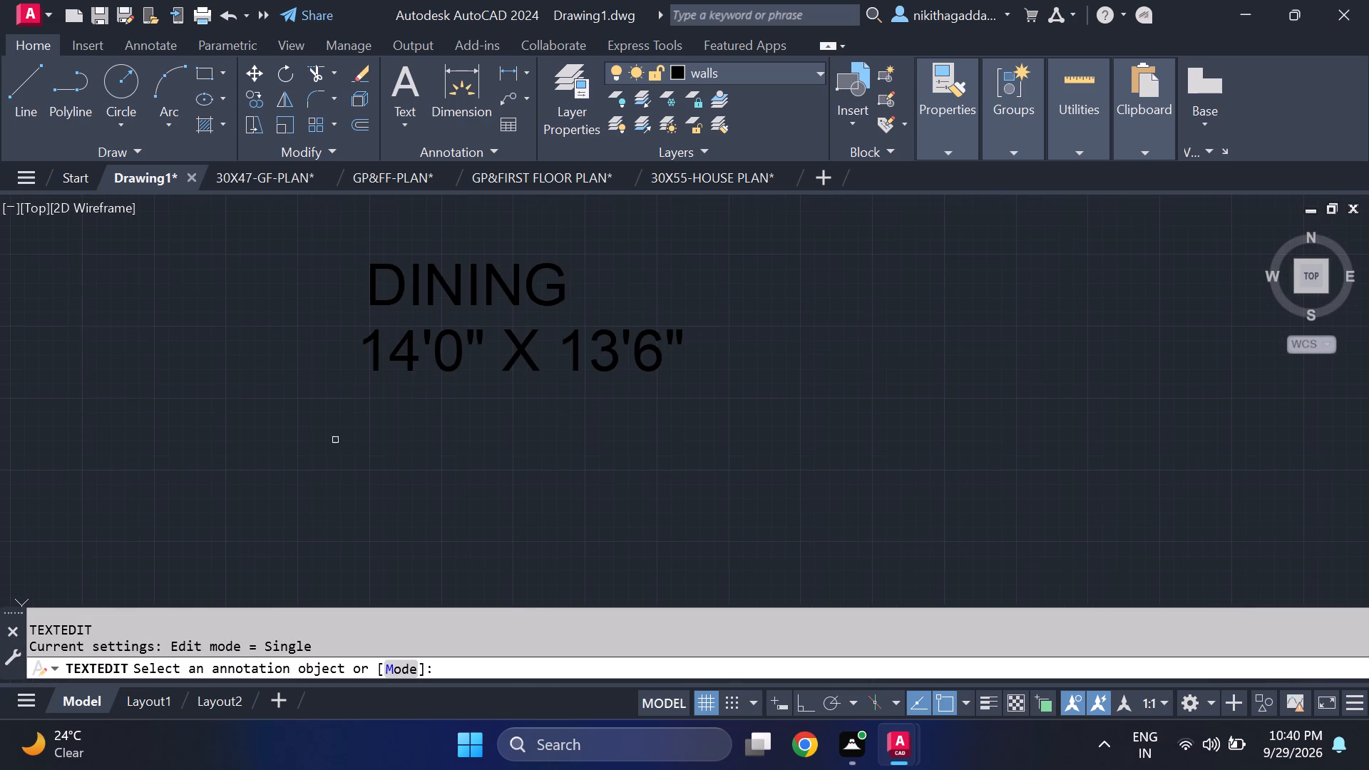
click(611, 349)
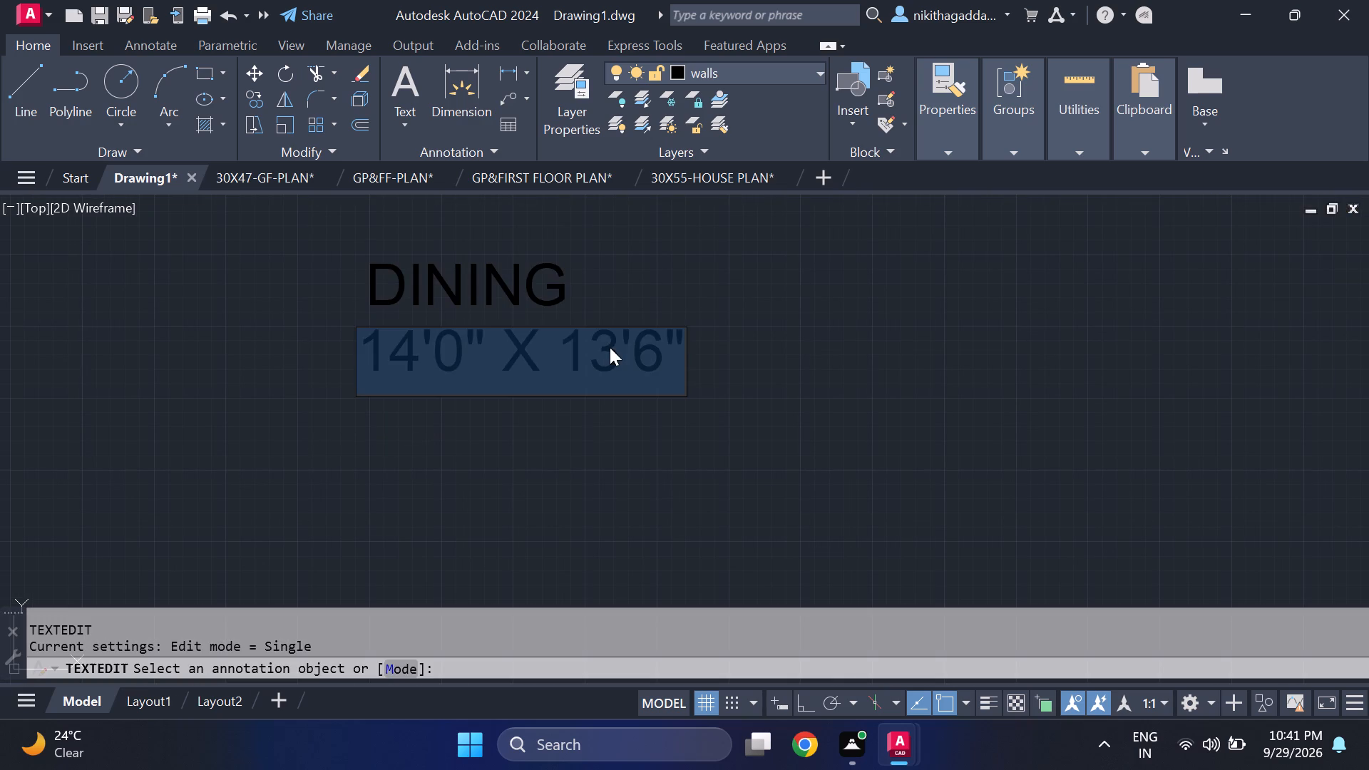
click(612, 344)
key(BackSpace)
key(2)
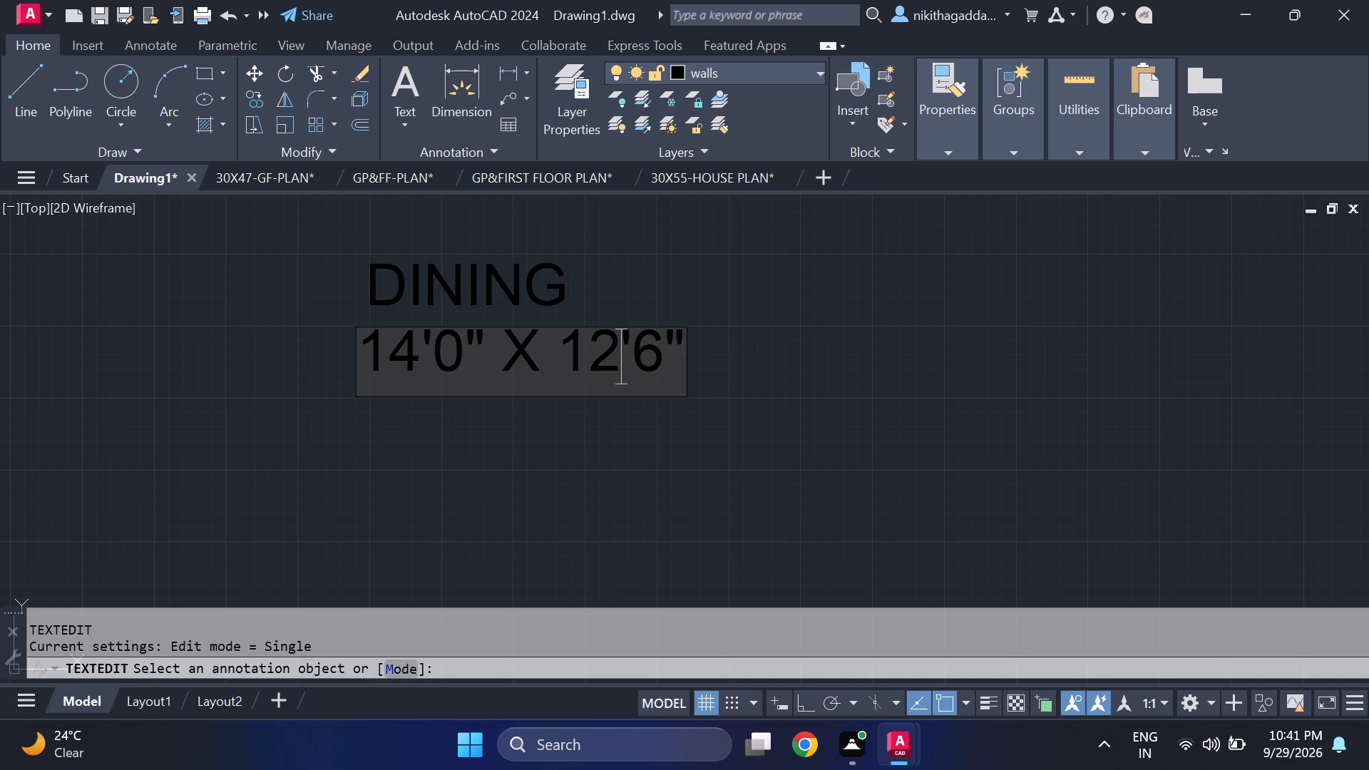
click(666, 366)
key(BackSpace)
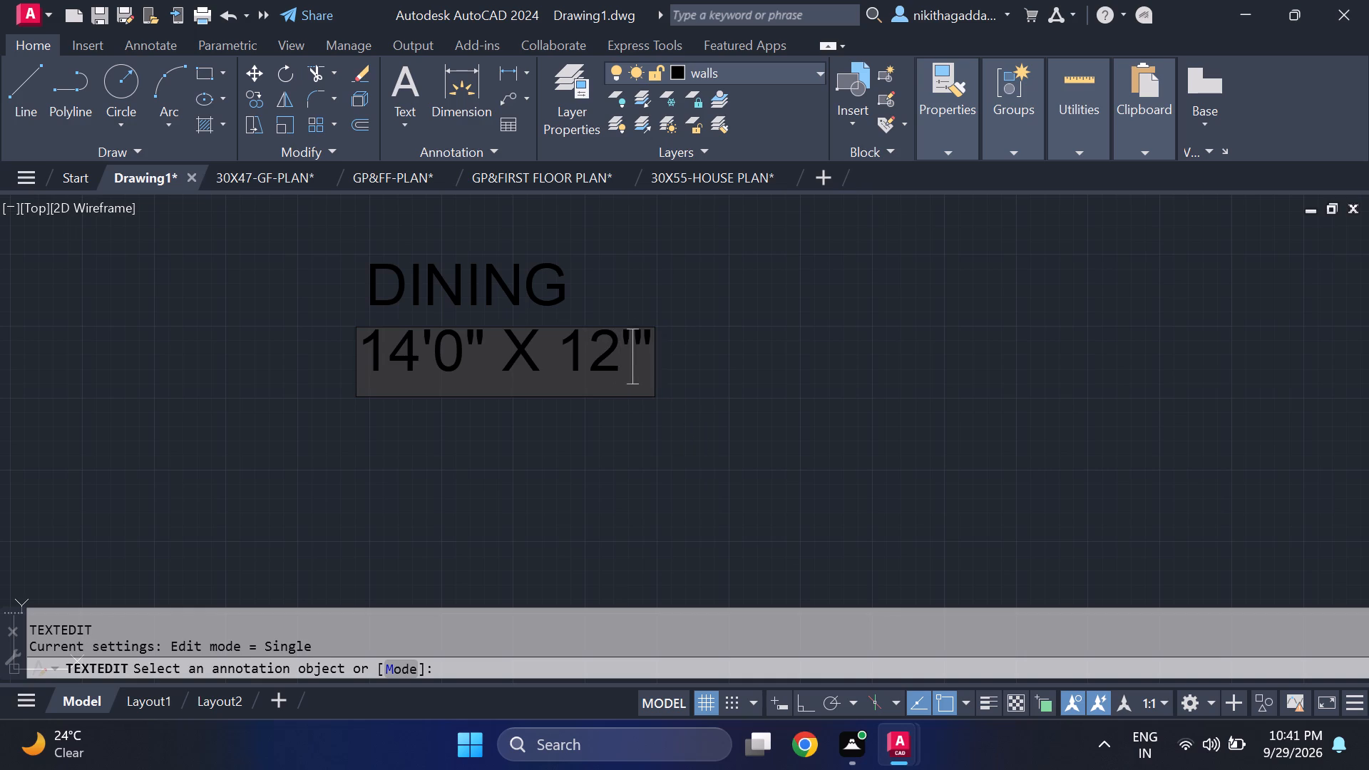
key(0)
key(Return)
Make four copies of the DINING name and size texts in the empty space west of the plan.
drag(652, 250, 601, 265)
click(339, 375)
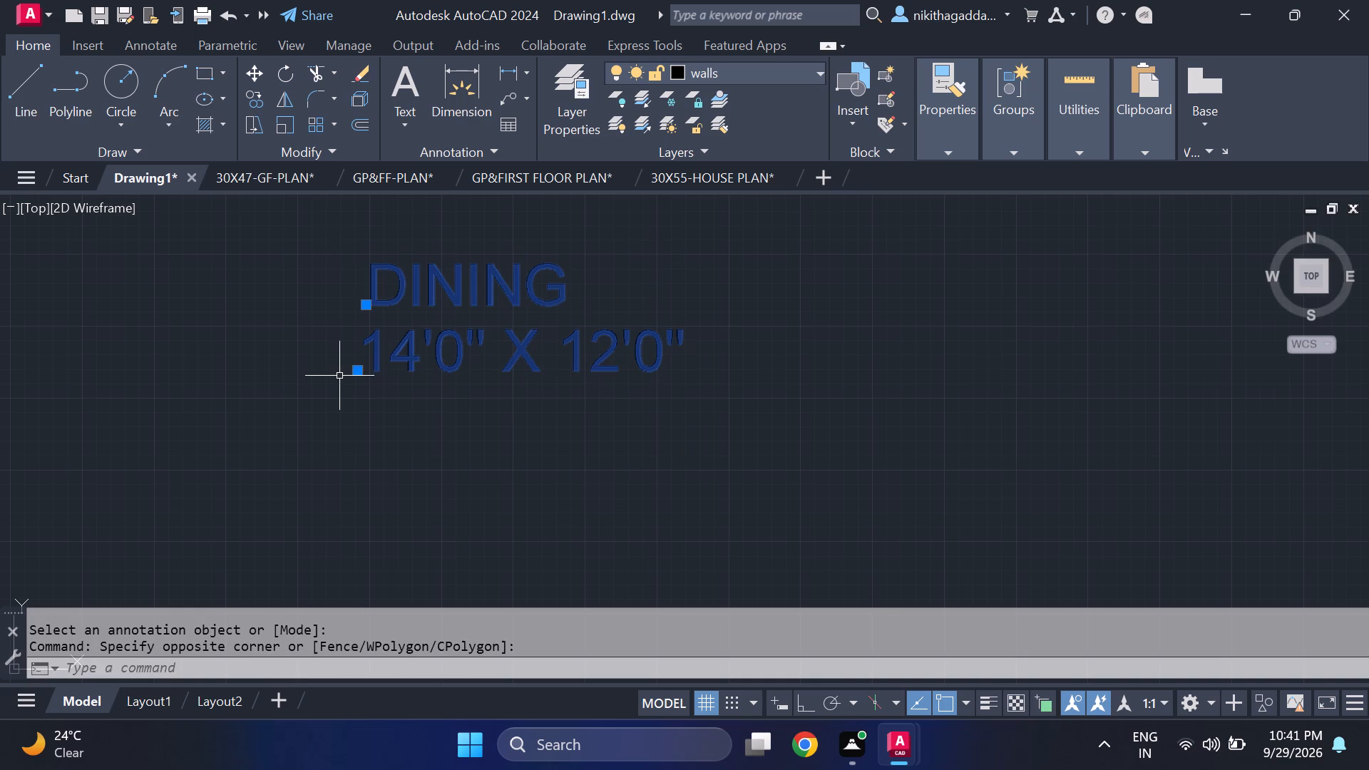
text(CO)
key(Return)
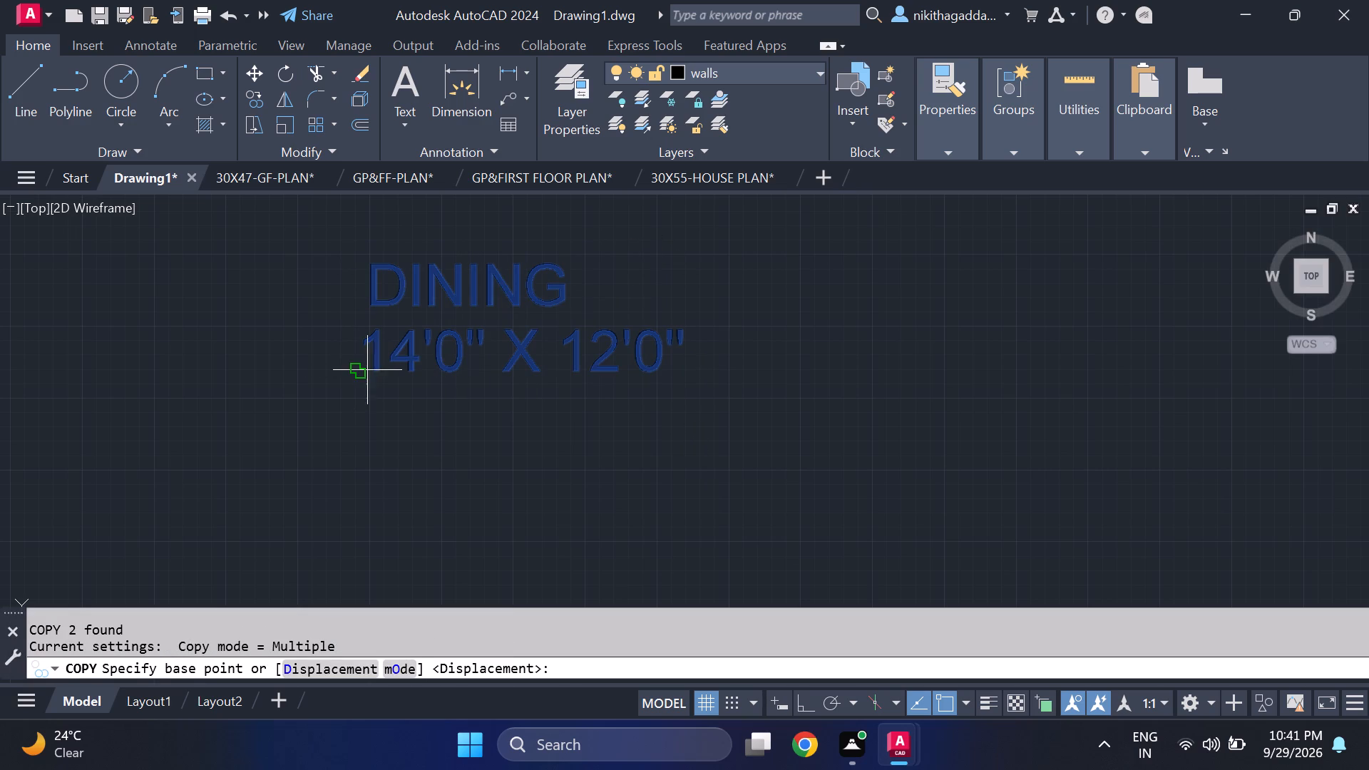
click(369, 370)
click(737, 513)
middle_drag(1004, 351, 483, 339)
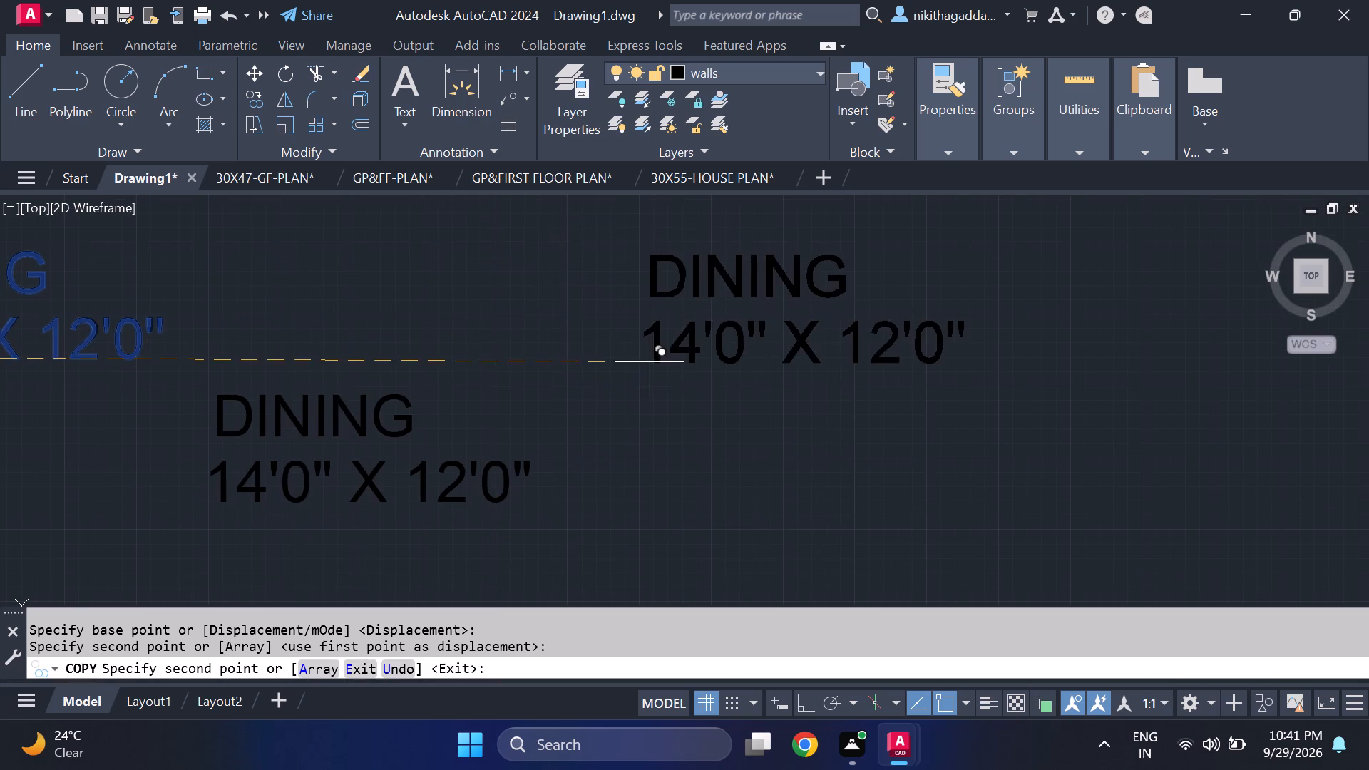
click(651, 361)
scroll(815, 531, down, 2)
middle_drag(759, 334, 744, 280)
click(858, 536)
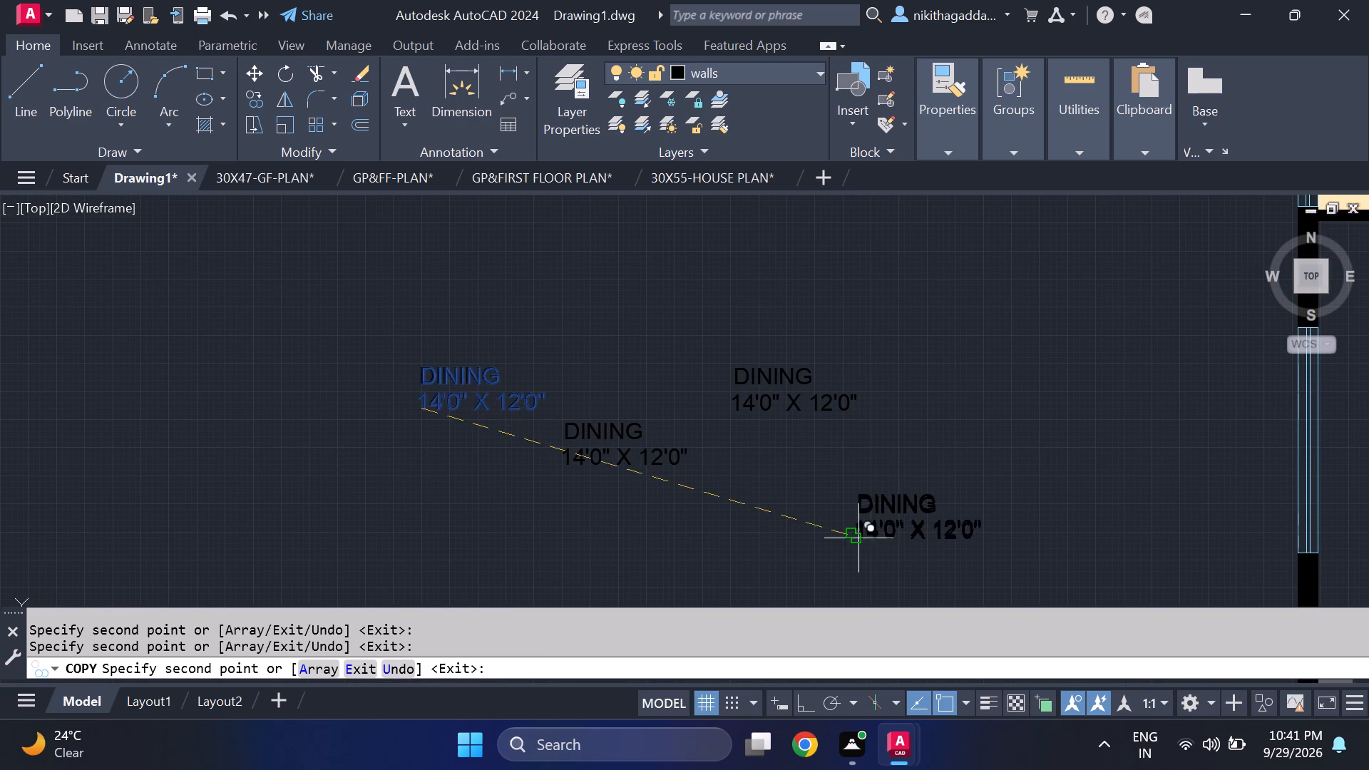
click(1065, 540)
key(Escape)
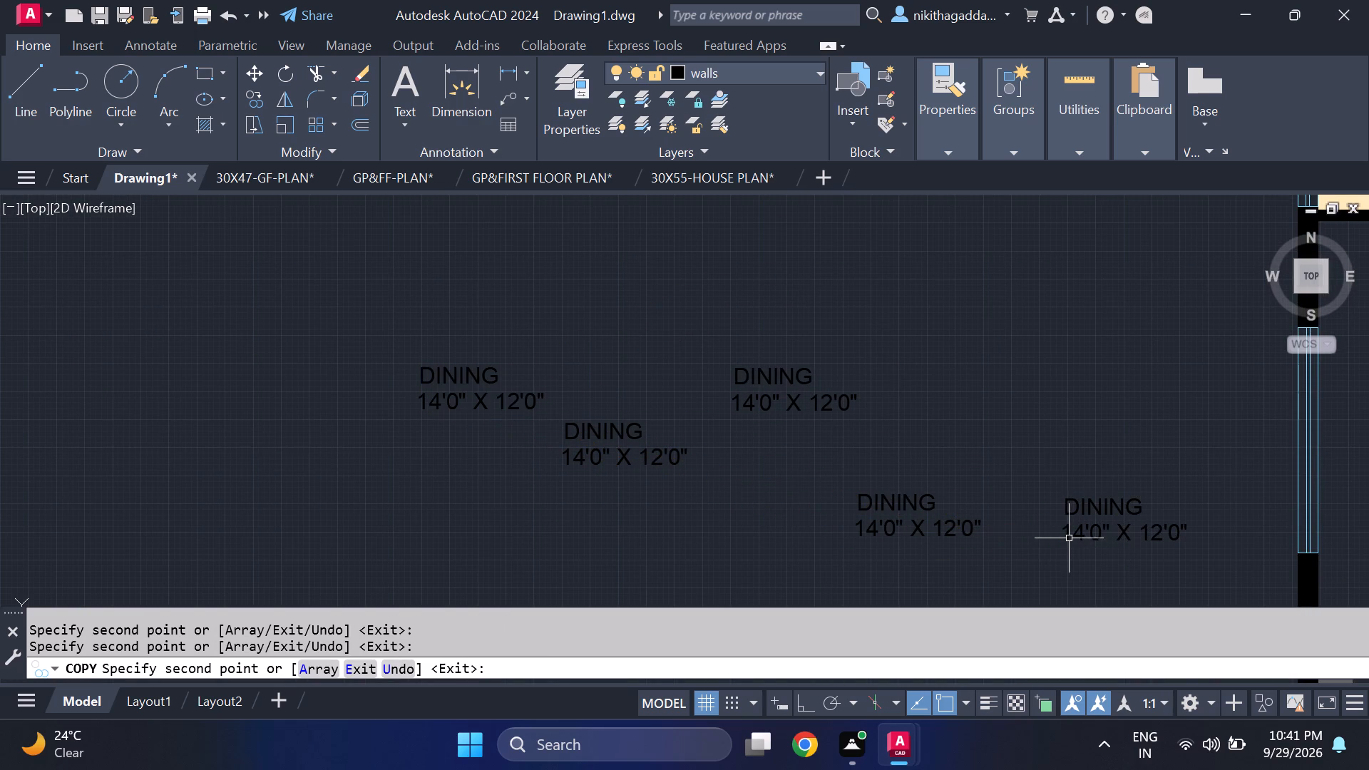
Move the westernmost DINING name and size pair into the dining area, just below the dining table.
click(491, 334)
click(408, 434)
key(m)
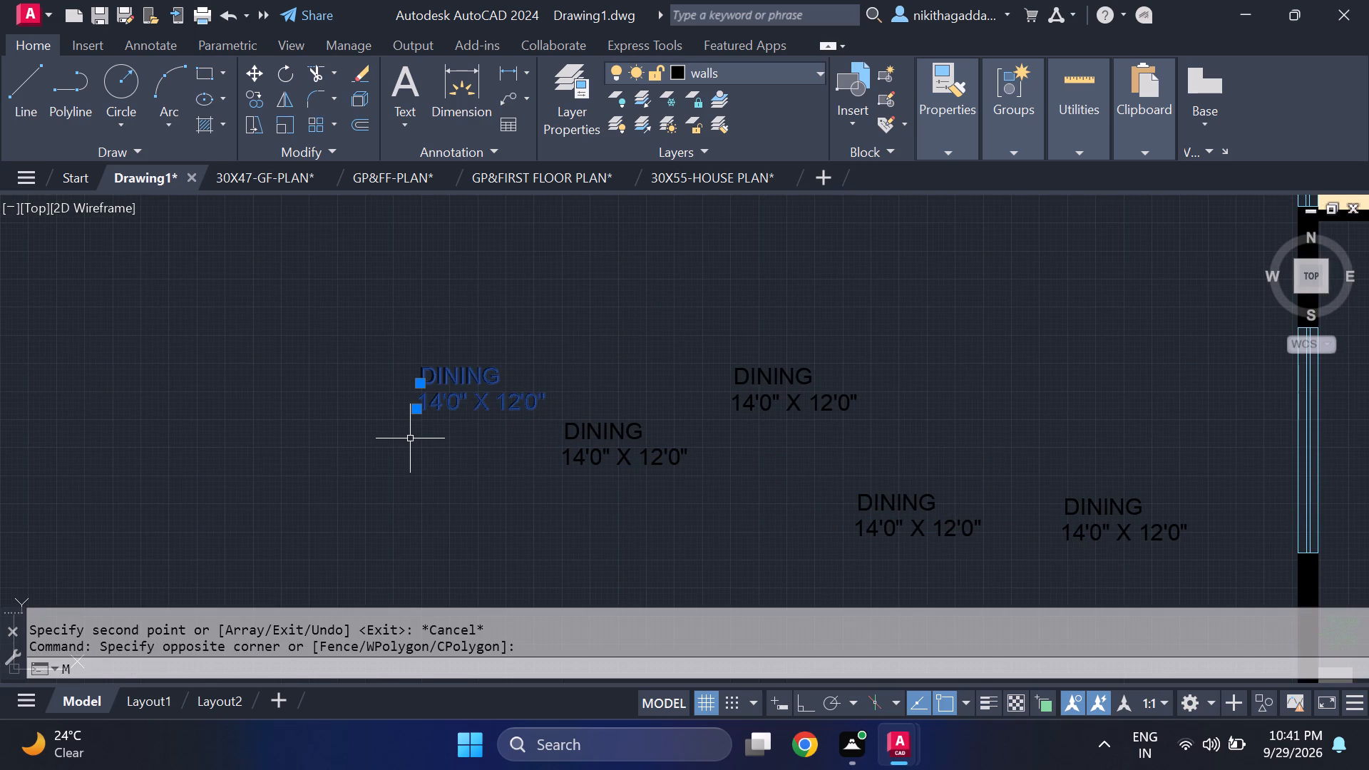
key(Return)
click(434, 399)
scroll(849, 359, down, 4)
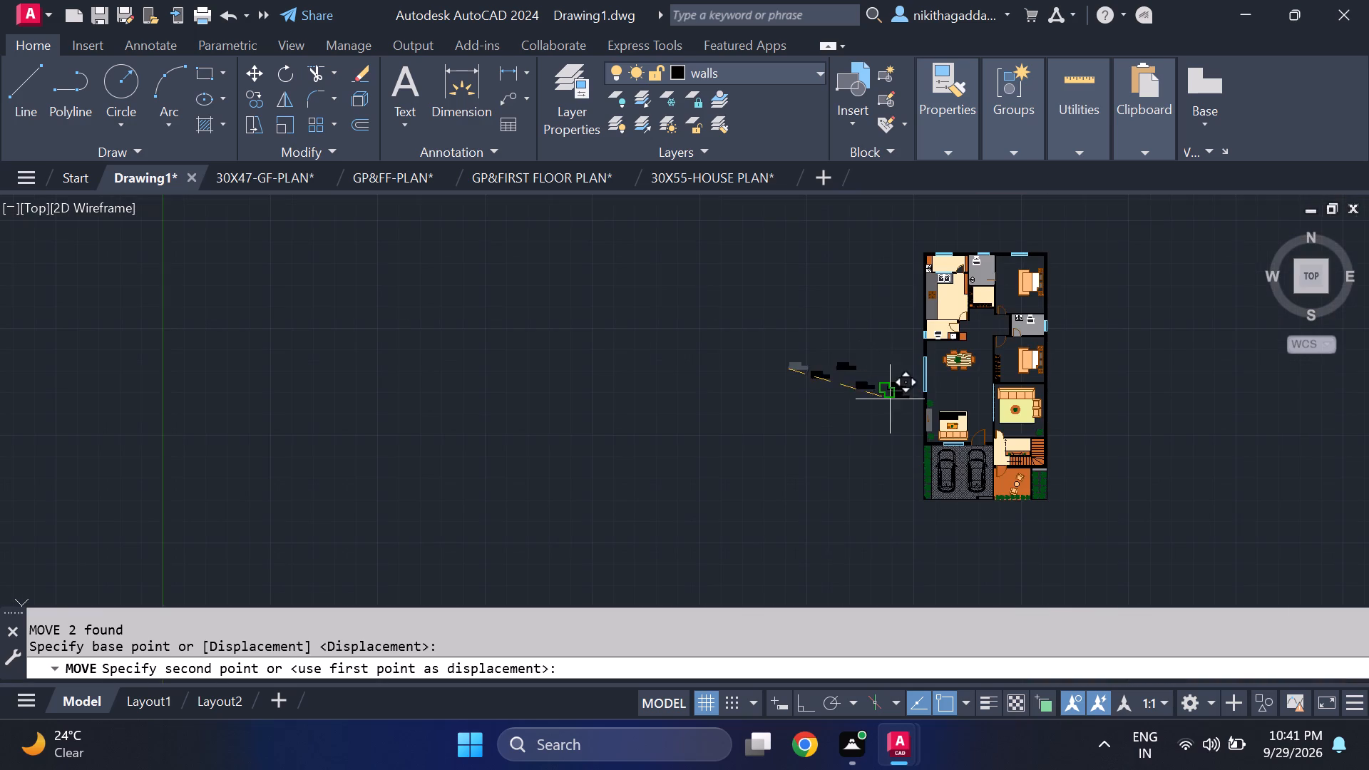
scroll(962, 364, up, 3)
middle_drag(918, 444, 912, 479)
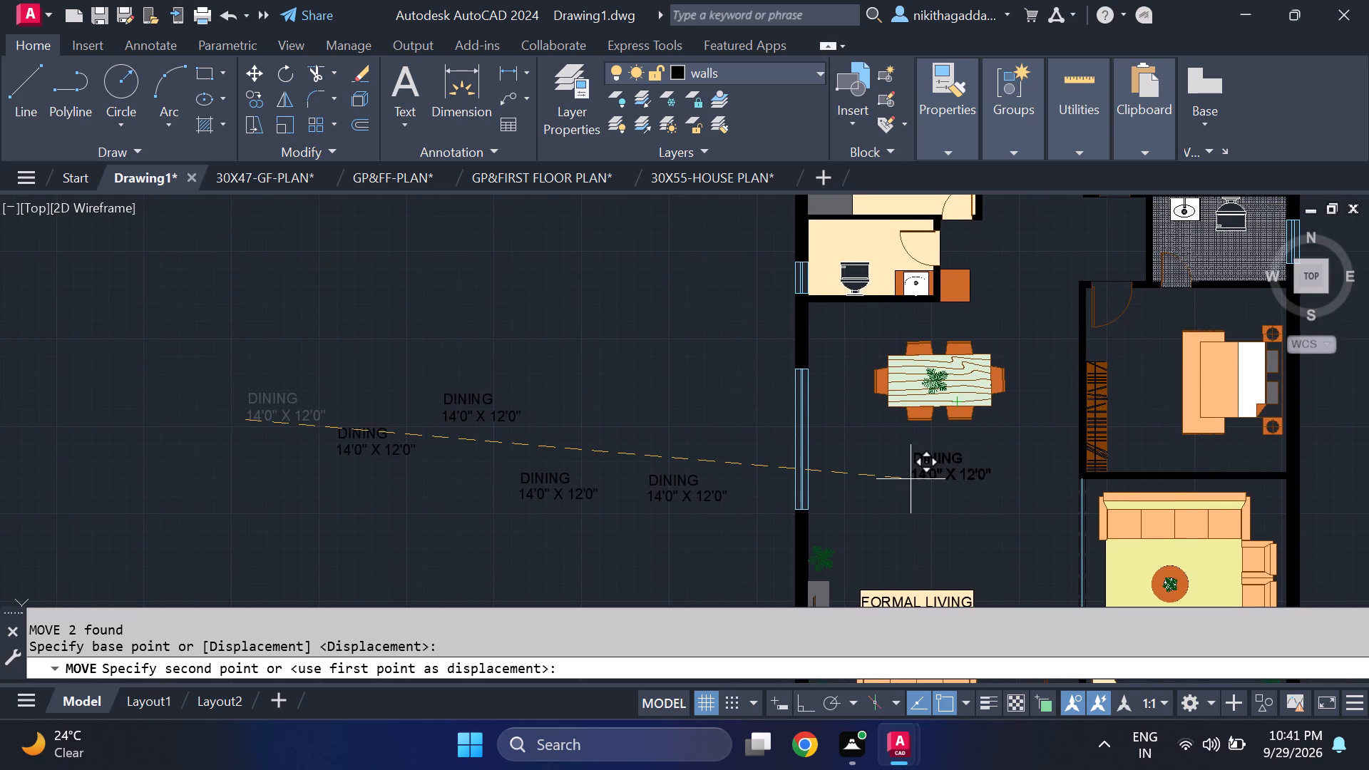
click(903, 471)
Change the room name of the westernmost spare DINING label outside the plan to C.TOILET.
scroll(945, 491, down, 3)
scroll(962, 503, up, 2)
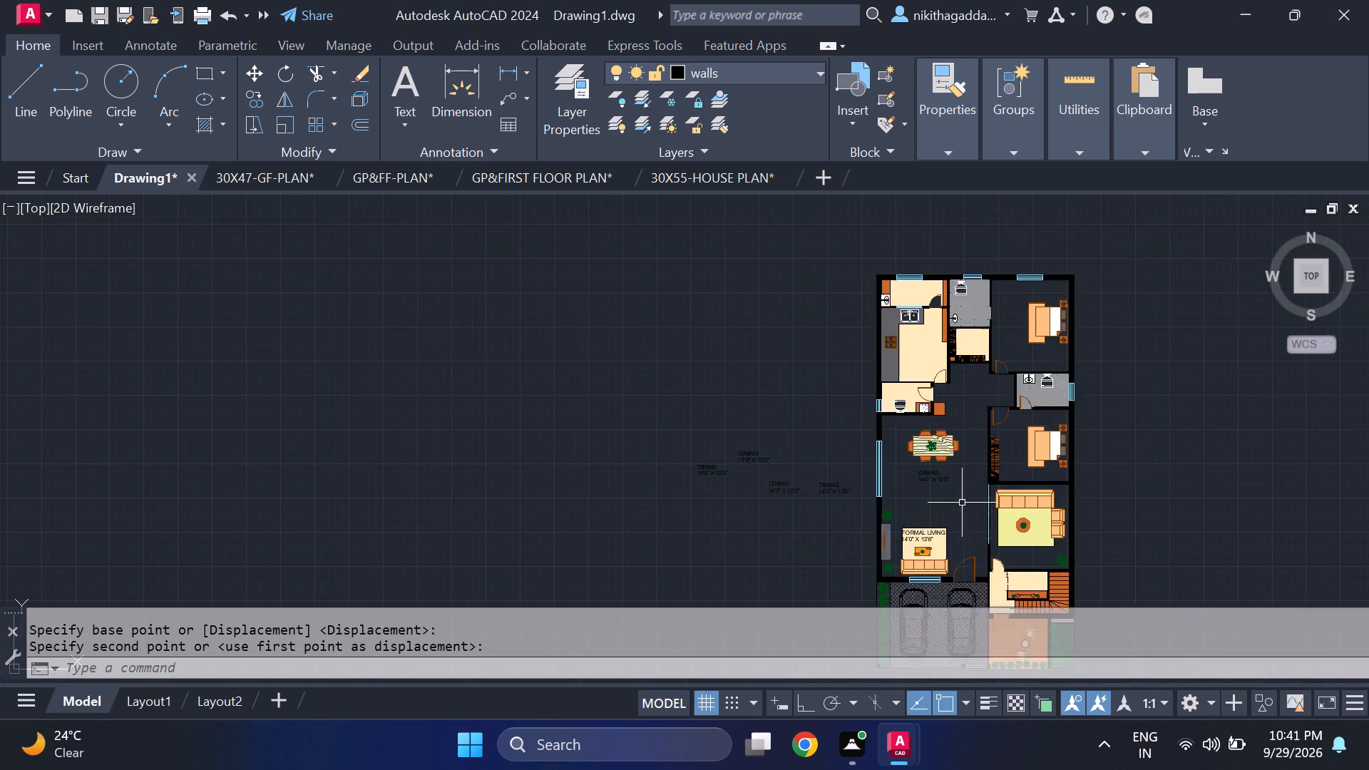
scroll(690, 491, up, 2)
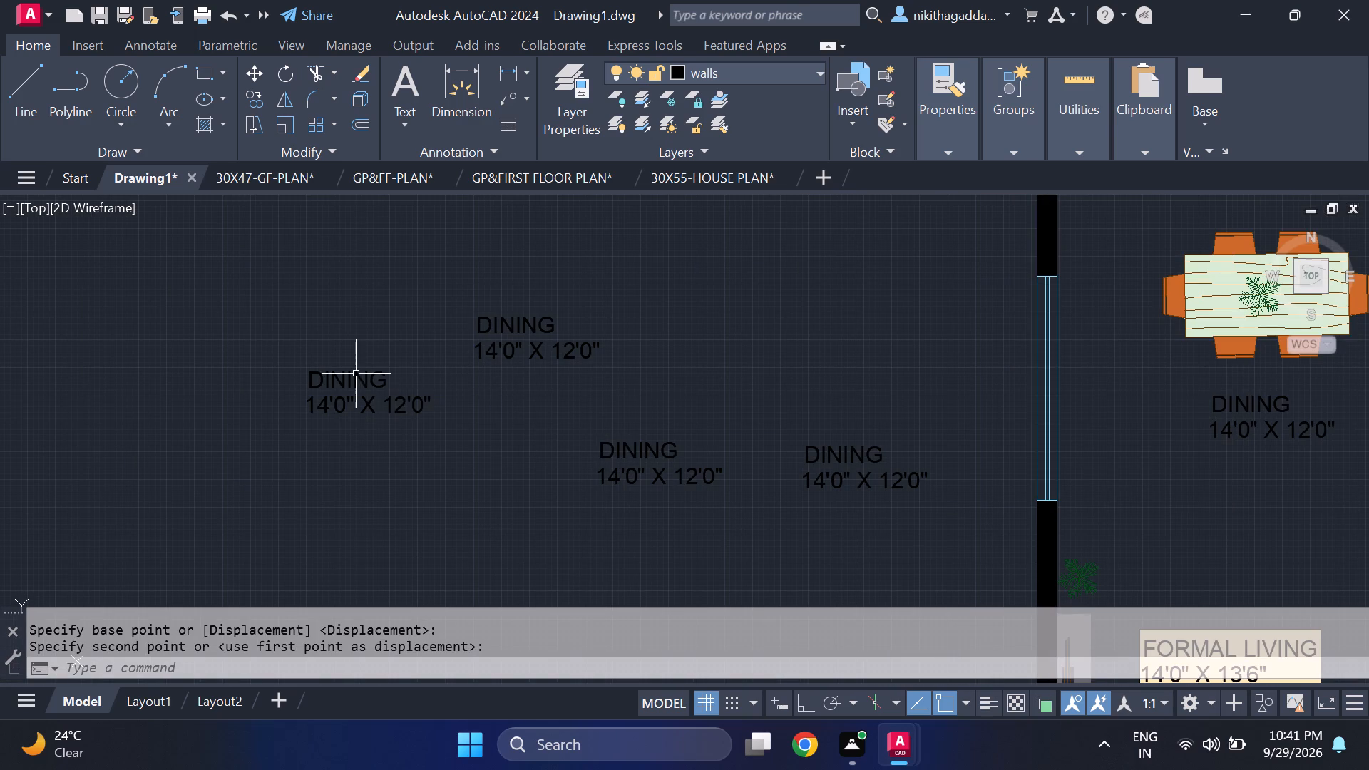
double_click(353, 374)
key(Delete)
text(C.TOILET)
key(Return)
Change the size text under C.TOILET to 7'6" X 4'6".
key(Return)
scroll(377, 415, up, 3)
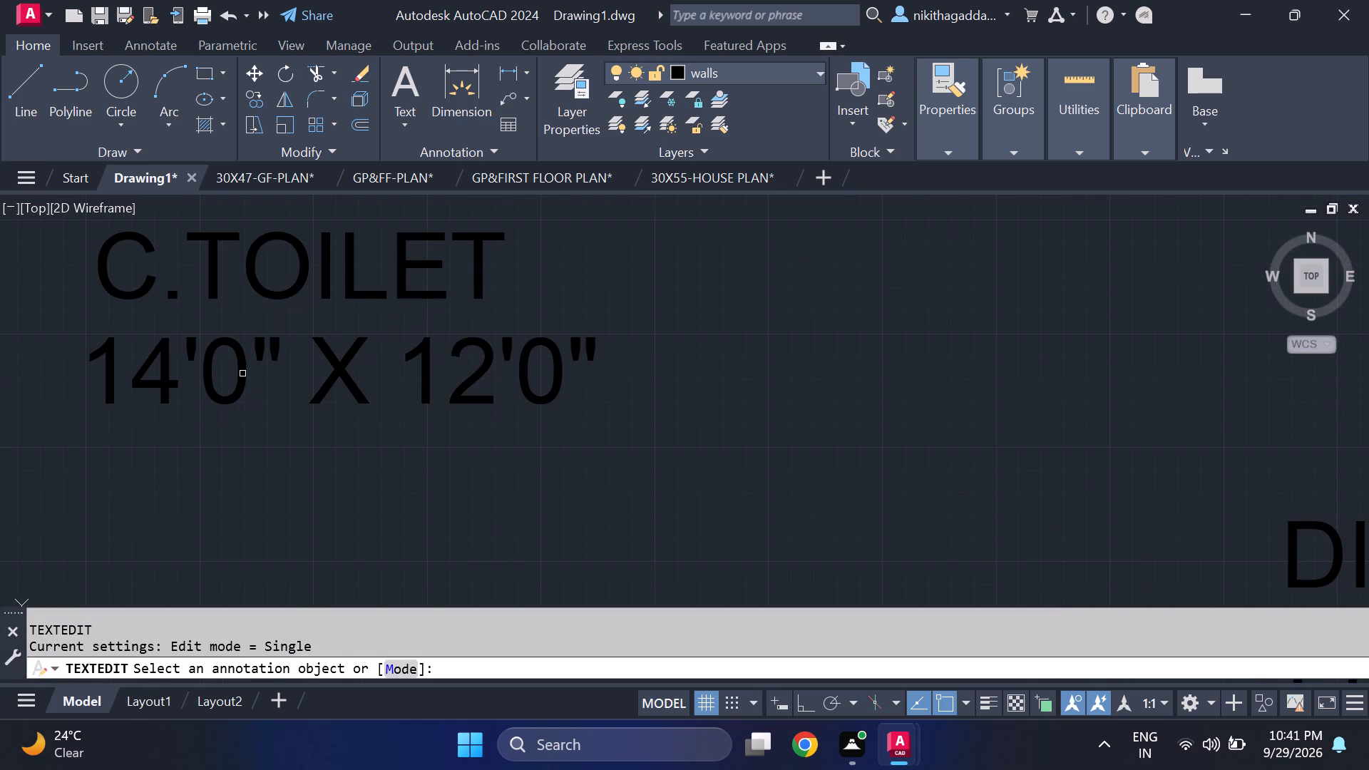
click(161, 377)
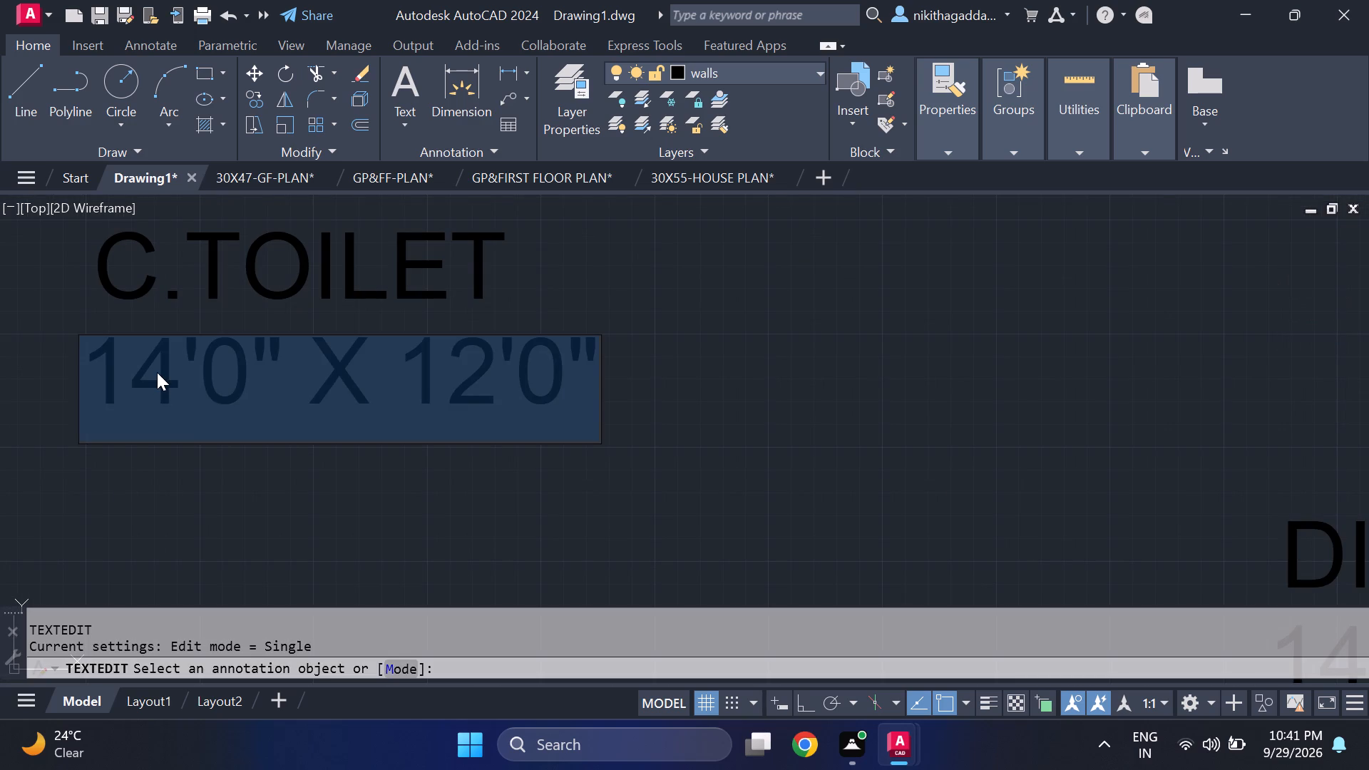
click(178, 381)
key(BackSpace)
key(BackSpace)
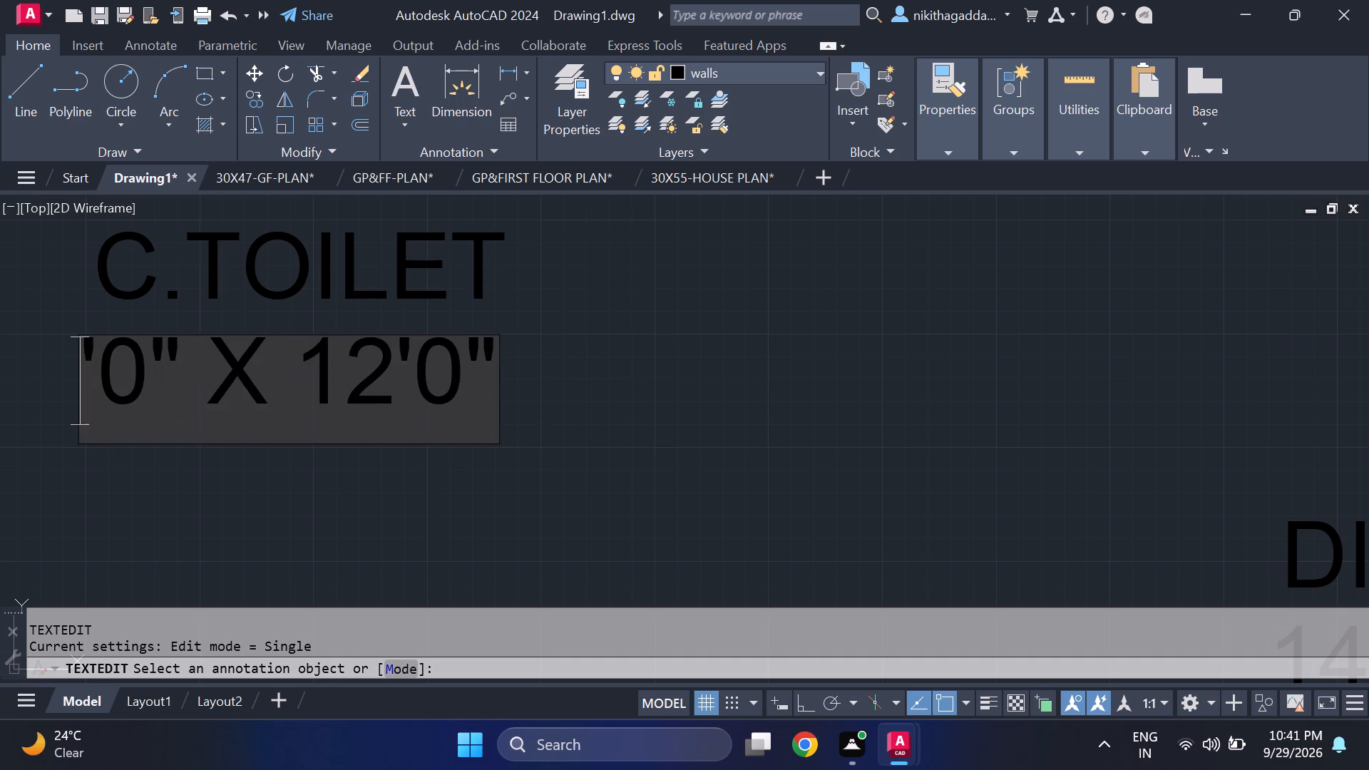
key(7)
click(178, 381)
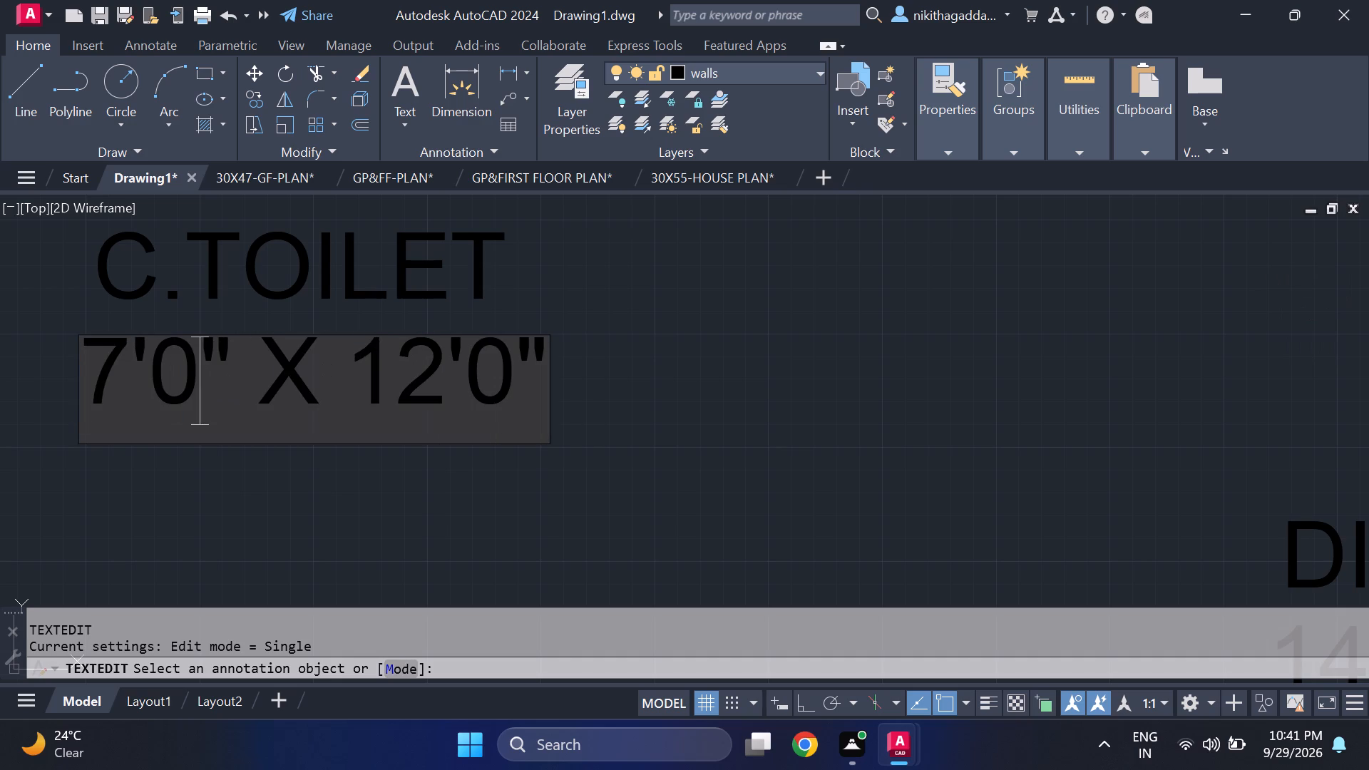
key(BackSpace)
key(6)
click(424, 382)
key(BackSpace)
key(BackSpace)
key(4)
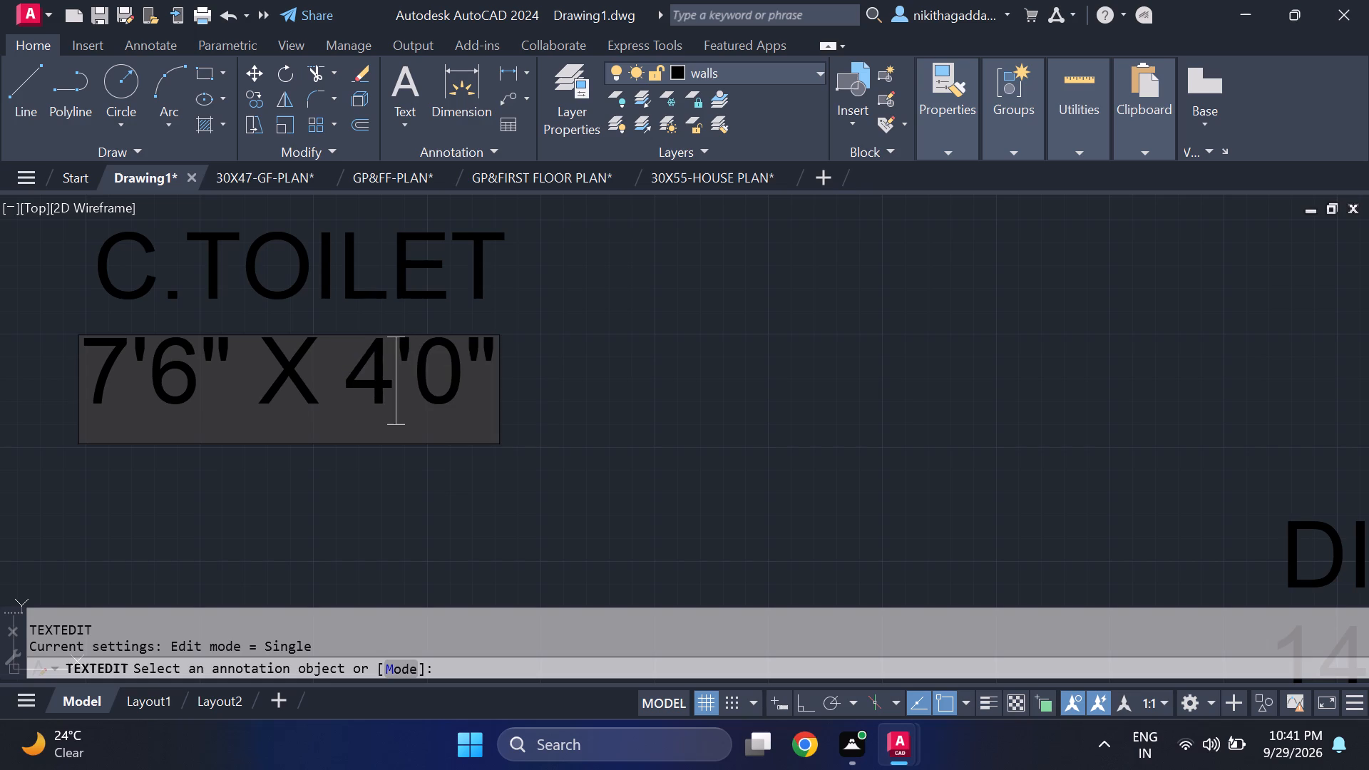
click(453, 375)
key(BackSpace)
key(6)
key(Return)
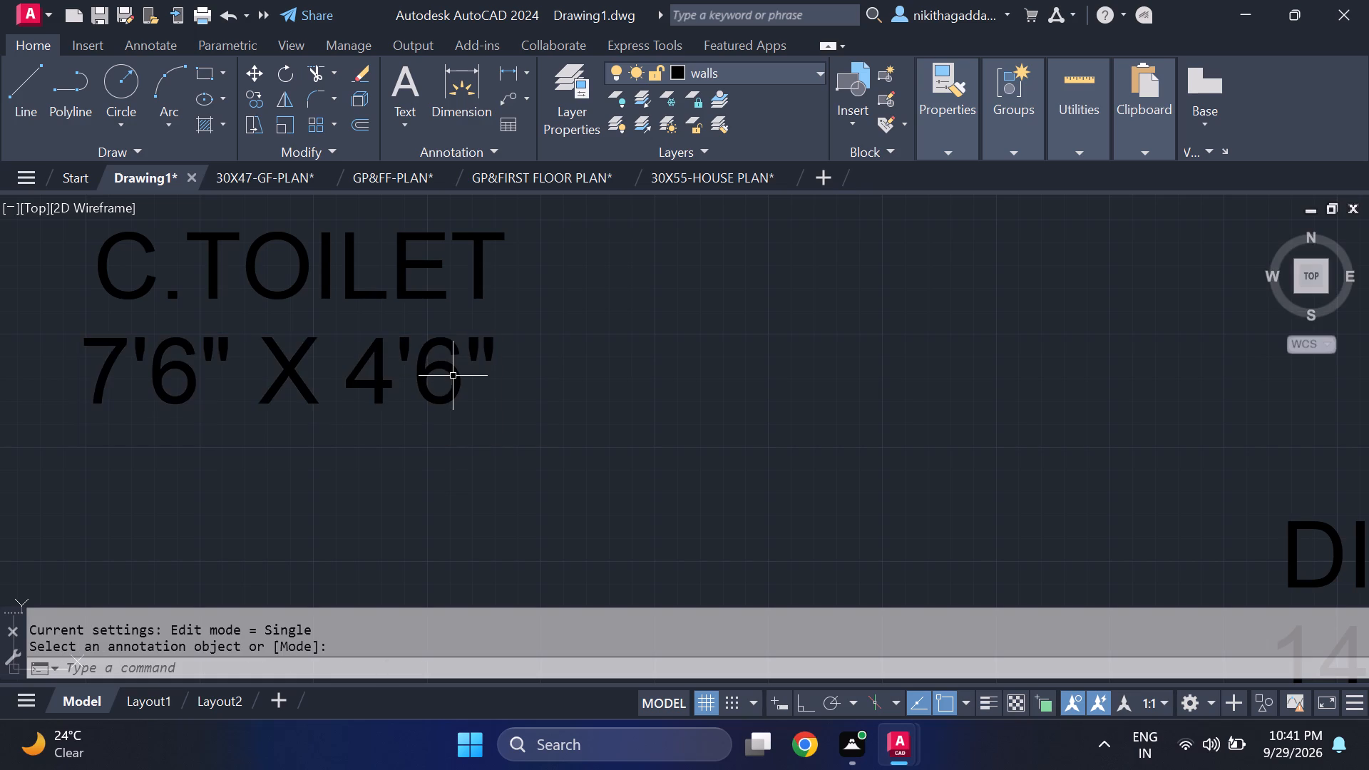
Move the C.TOILET name and size texts into the small toilet north of the dining area, above the WC.
scroll(446, 370, down, 4)
click(458, 315)
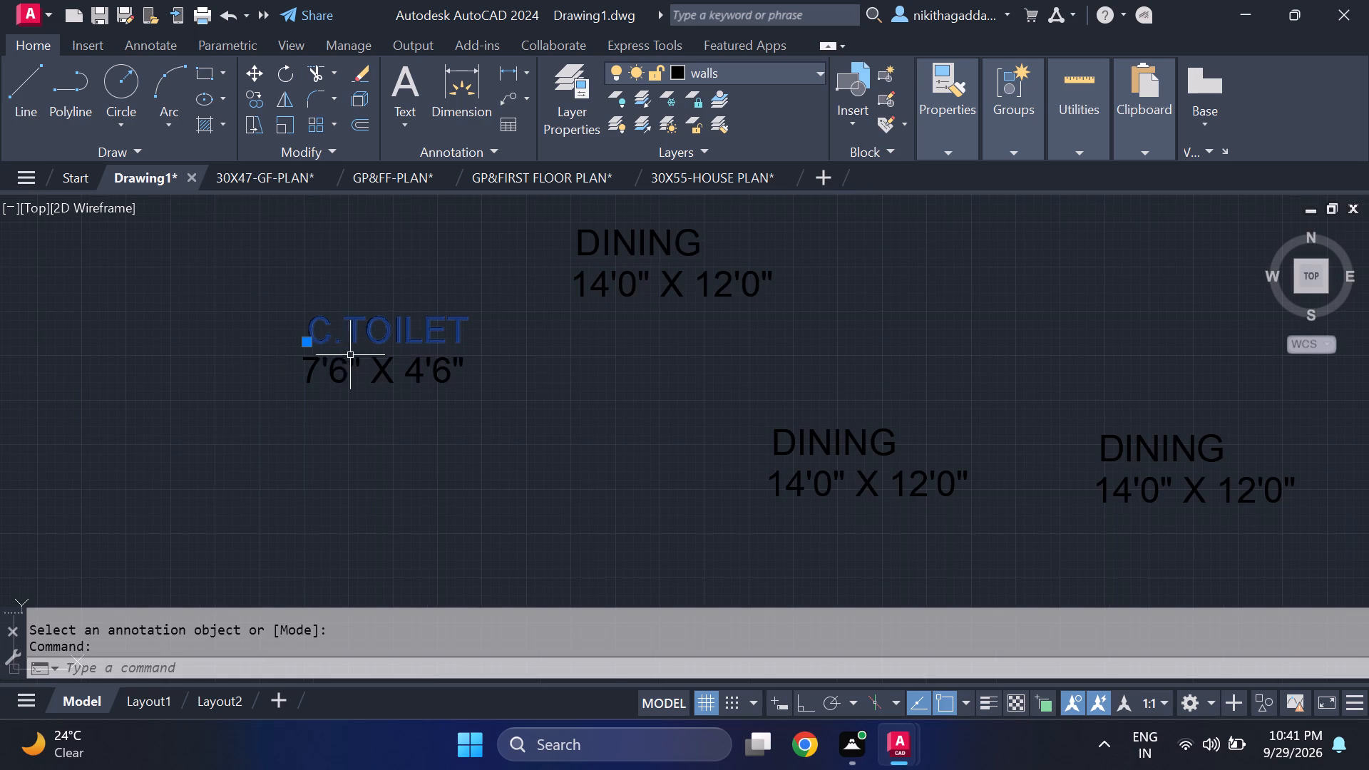
click(347, 364)
key(m)
key(Return)
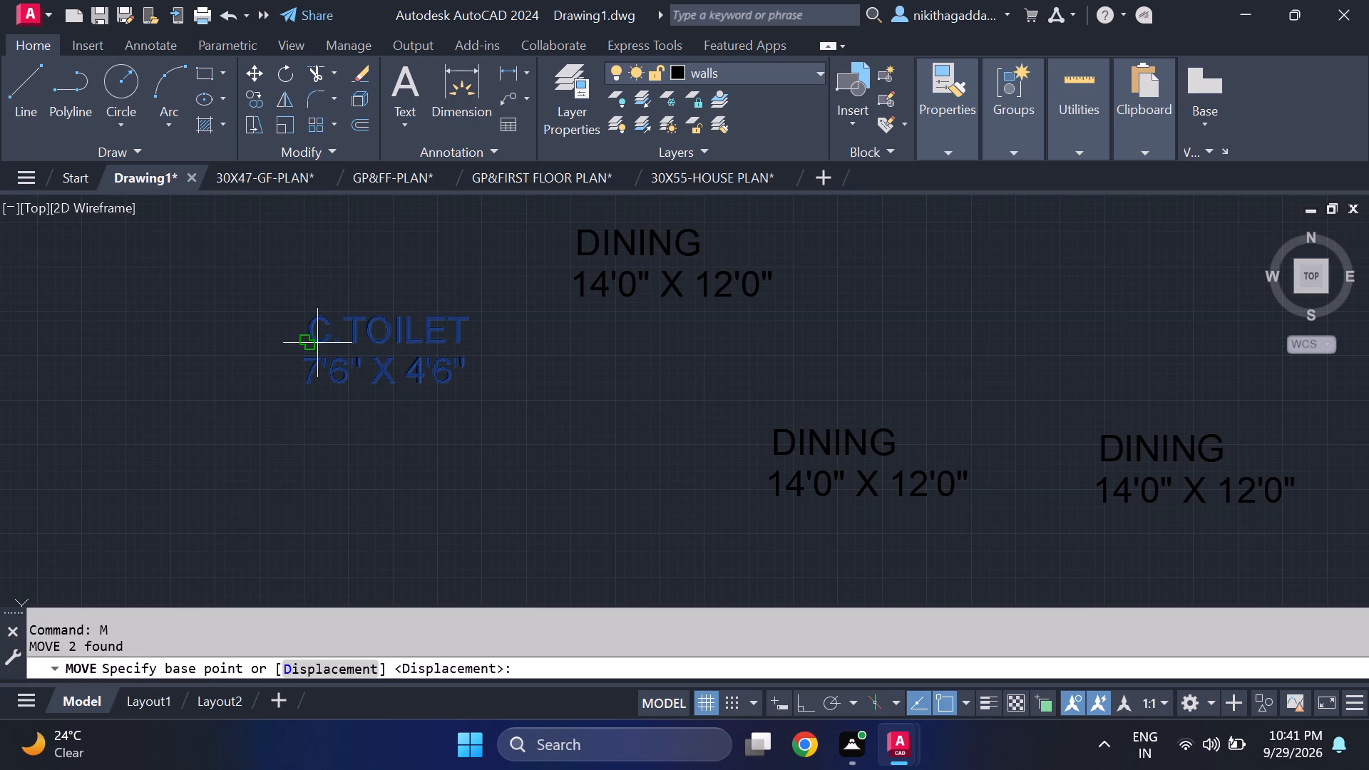
click(314, 335)
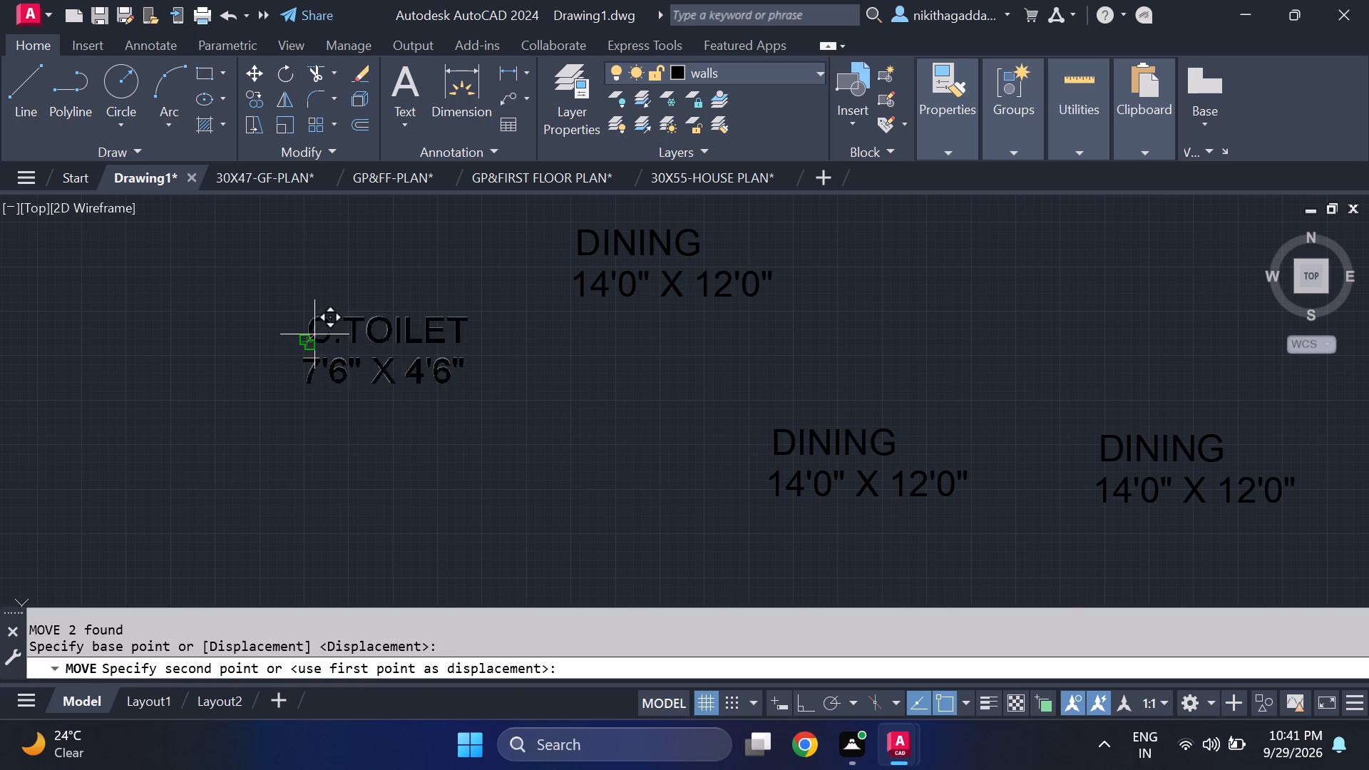
scroll(535, 415, down, 3)
middle_drag(798, 379, 796, 438)
scroll(783, 349, up, 3)
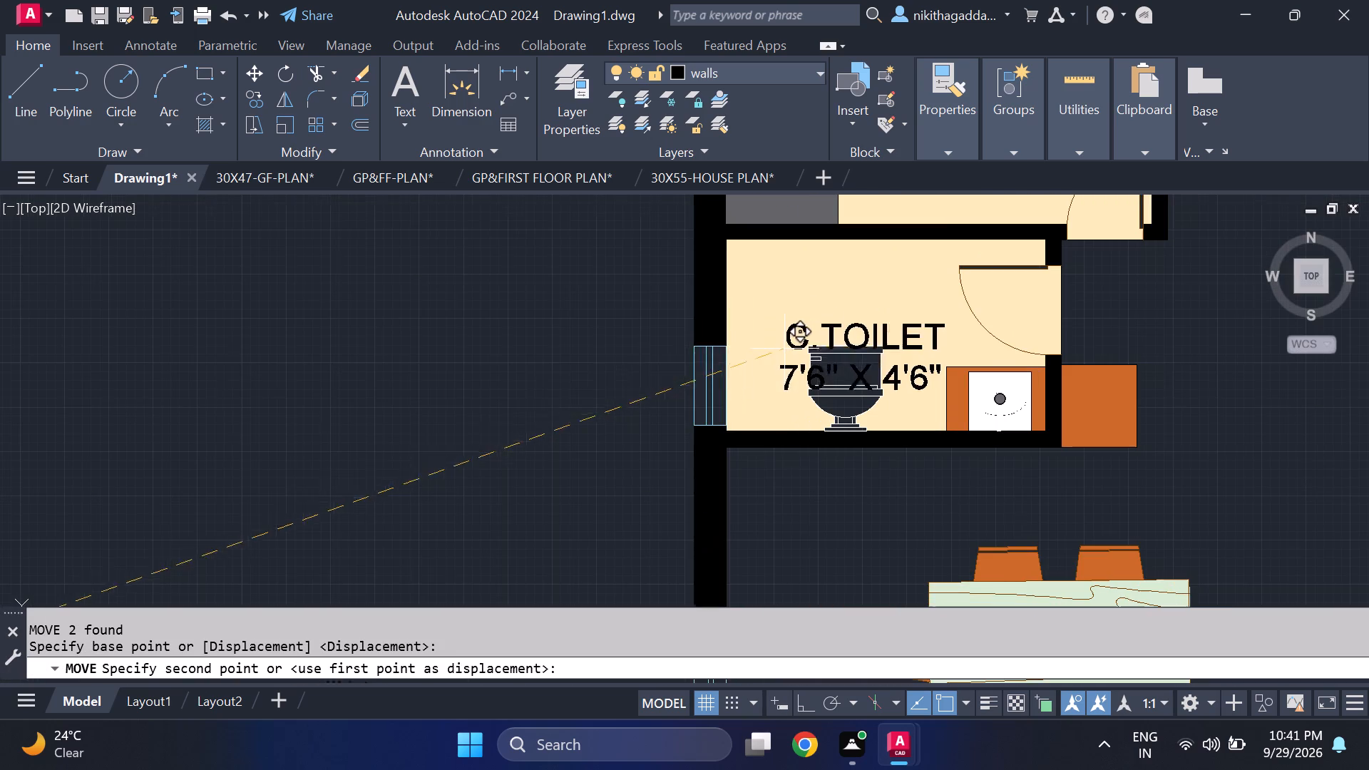
click(769, 286)
Change the room name of the westernmost remaining spare DINING label to KITCHEN.
scroll(736, 332, down, 3)
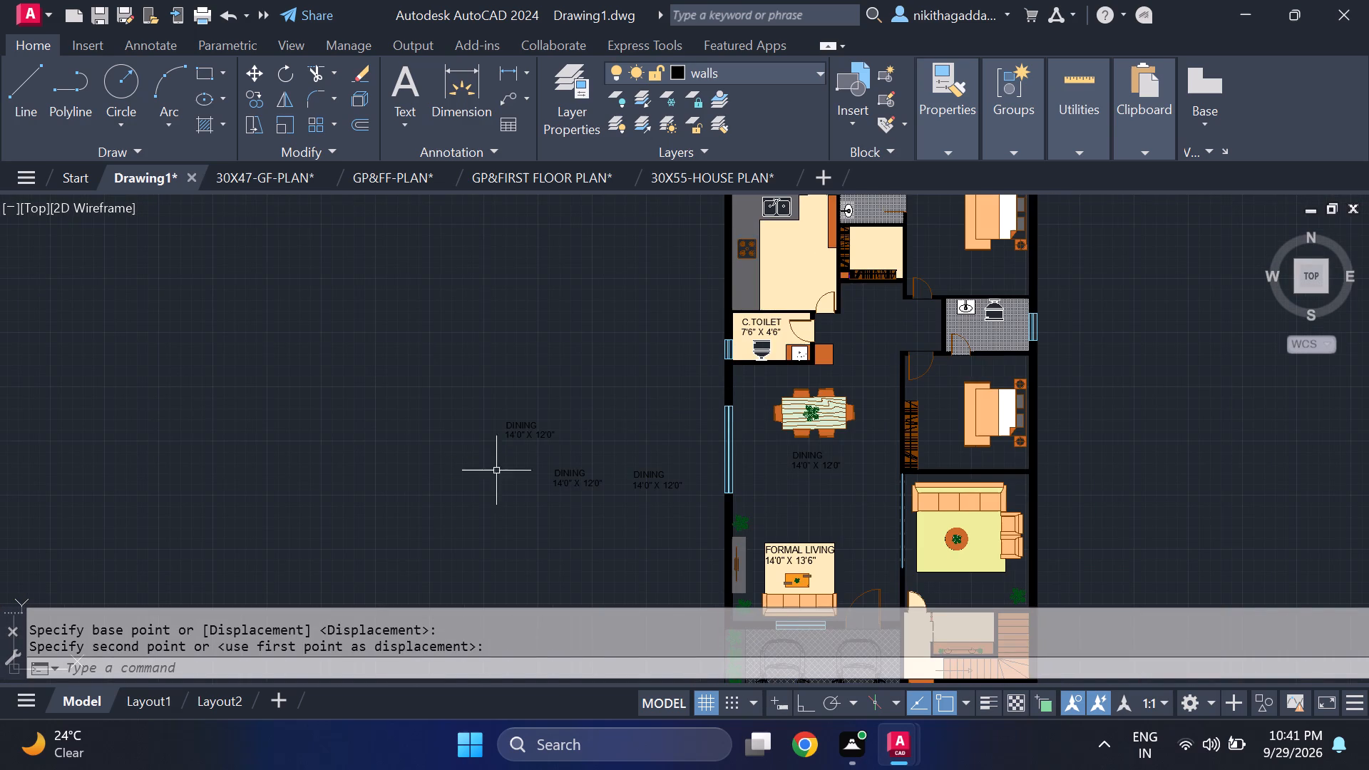
scroll(531, 436, up, 2)
double_click(503, 409)
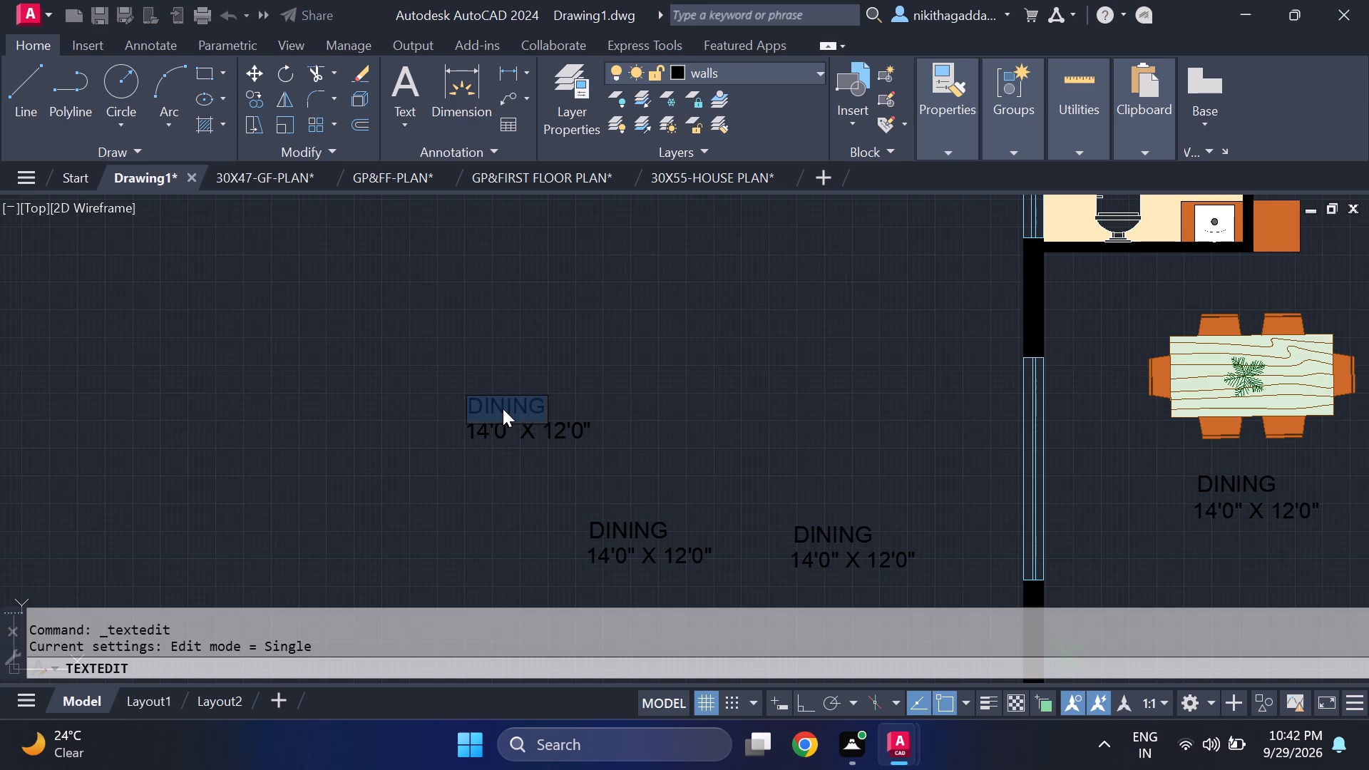
key(Delete)
text(KITCHEN)
key(Return)
Change the size text under KITCHEN to 10'0" X 11'0".
key(Return)
scroll(491, 425, up, 3)
click(477, 437)
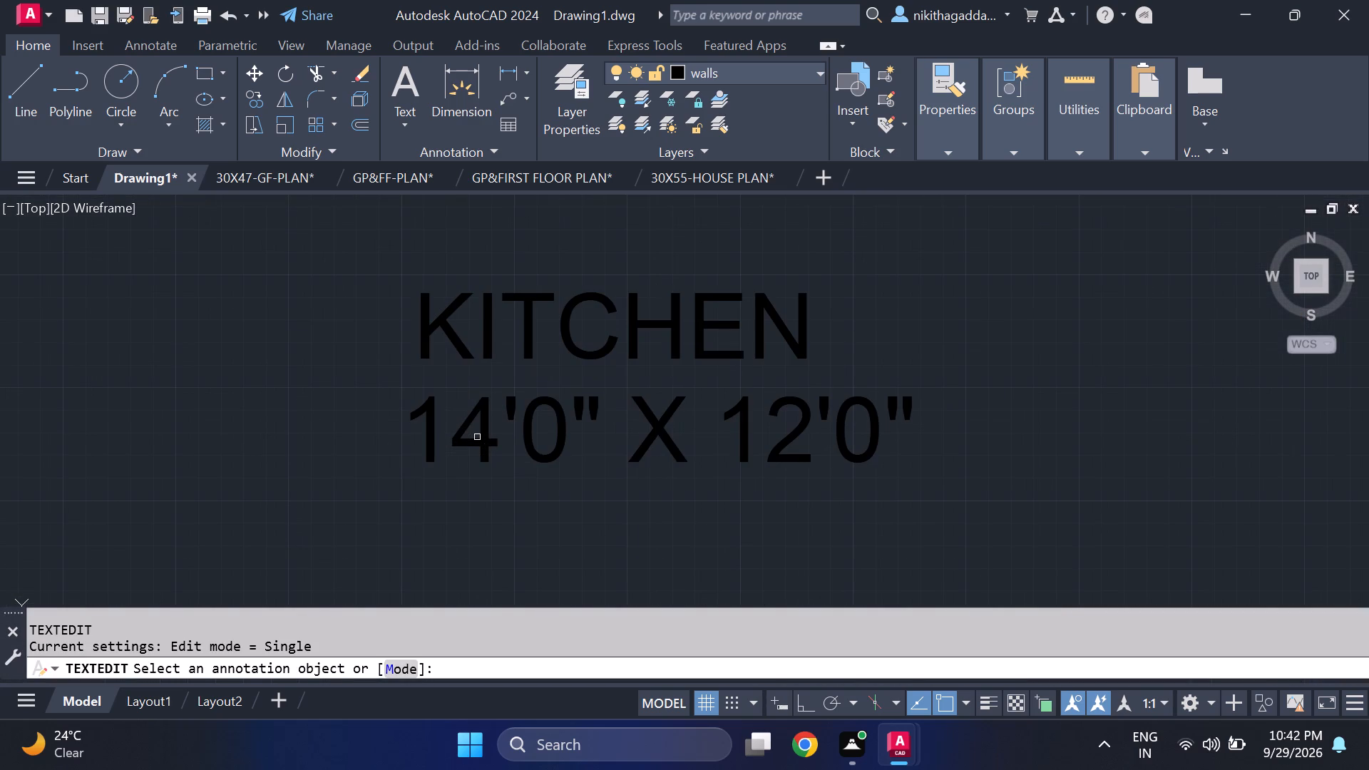
click(483, 435)
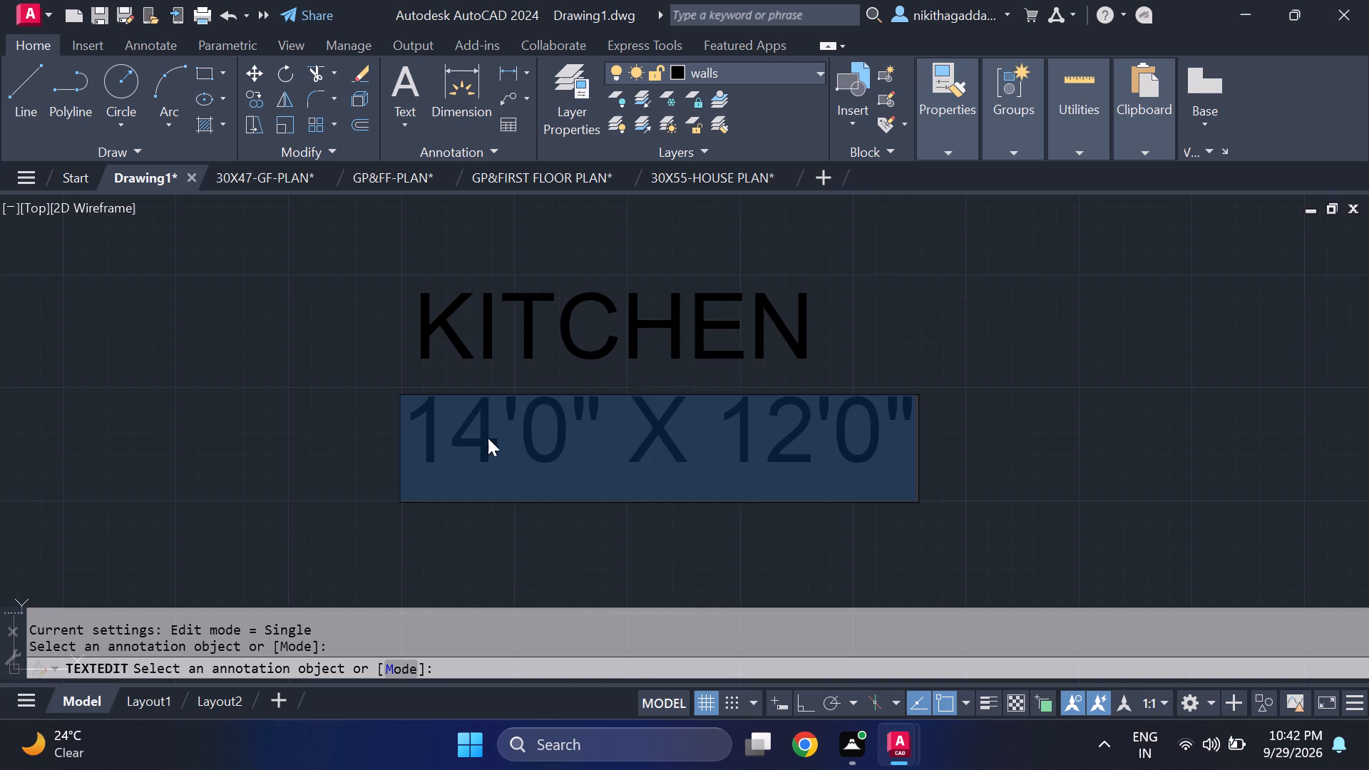
click(501, 442)
key(BackSpace)
key(0)
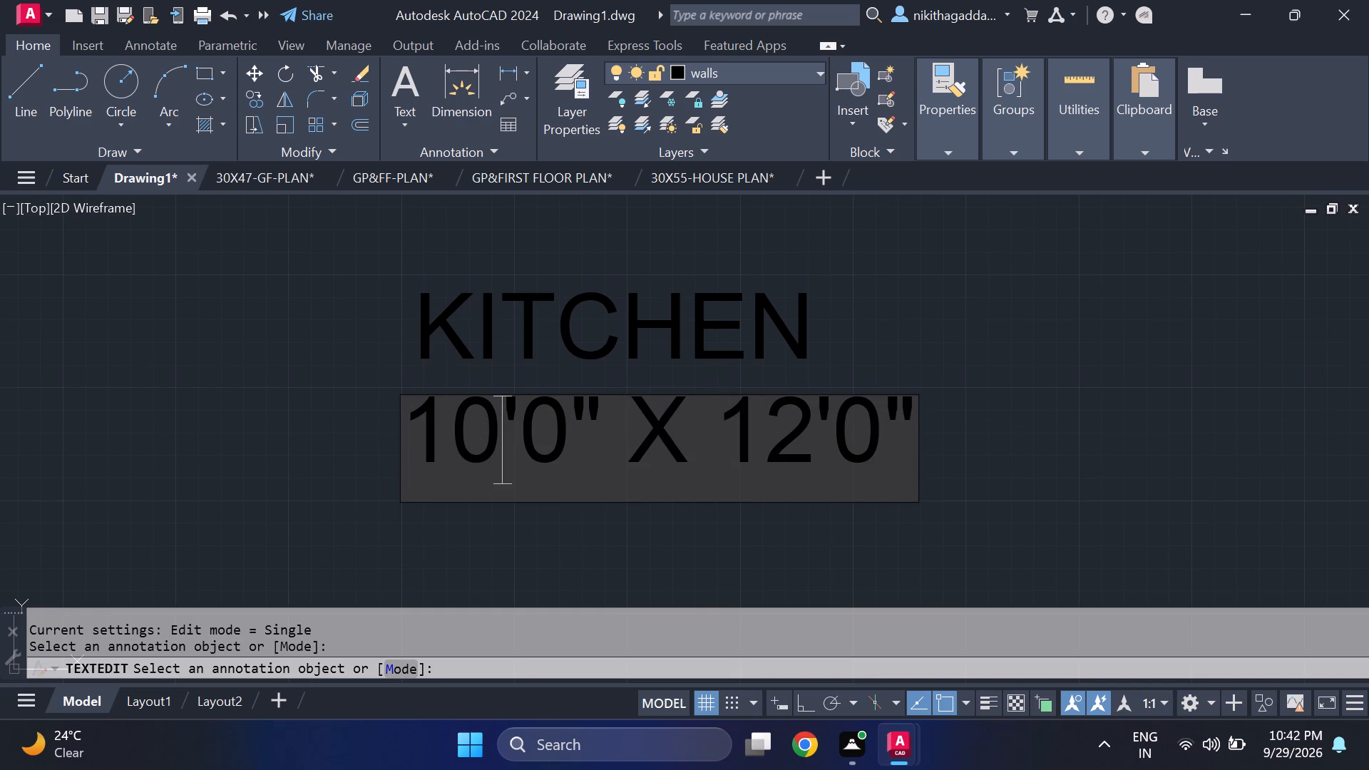
click(786, 454)
click(820, 454)
key(BackSpace)
key(1)
key(Return)
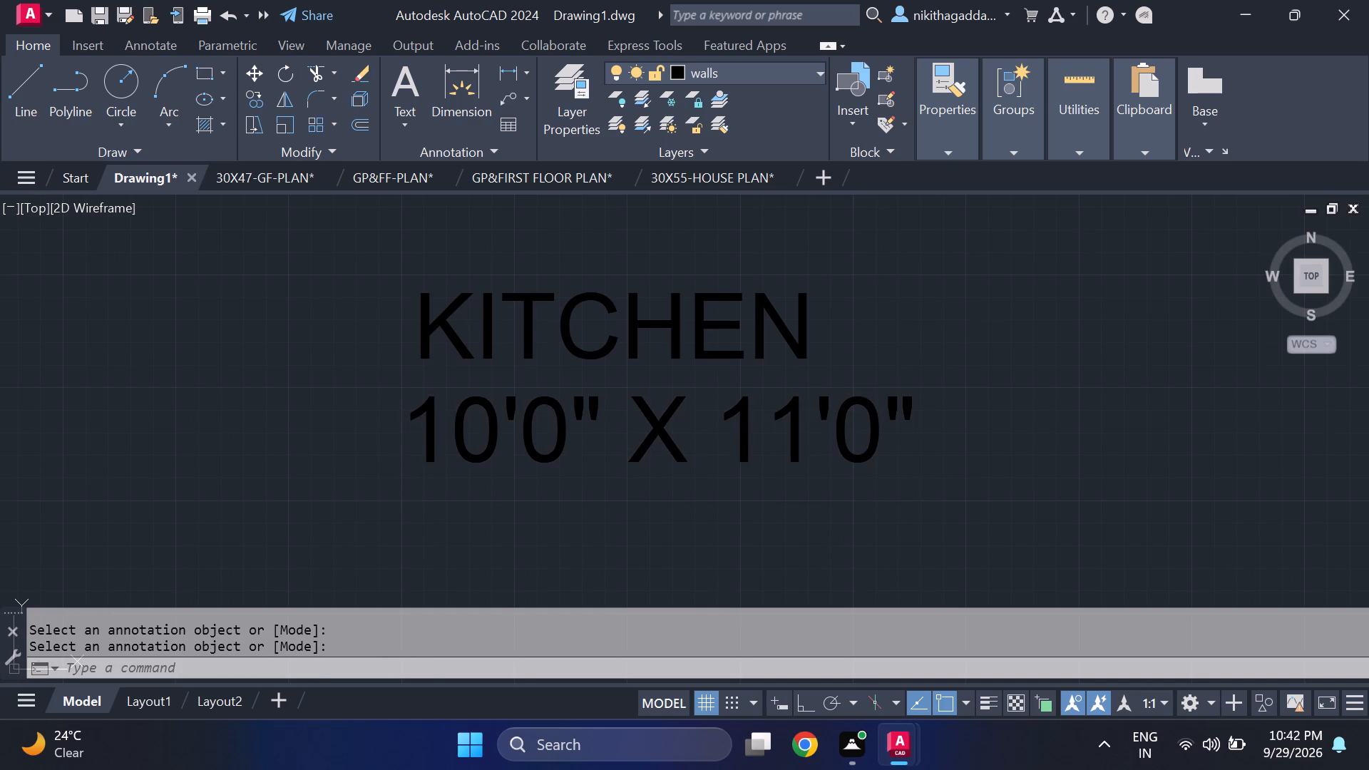
Move the KITCHEN name and size texts onto the open kitchen floor, east of the stove counter.
drag(830, 299, 810, 327)
click(549, 482)
key(m)
key(Return)
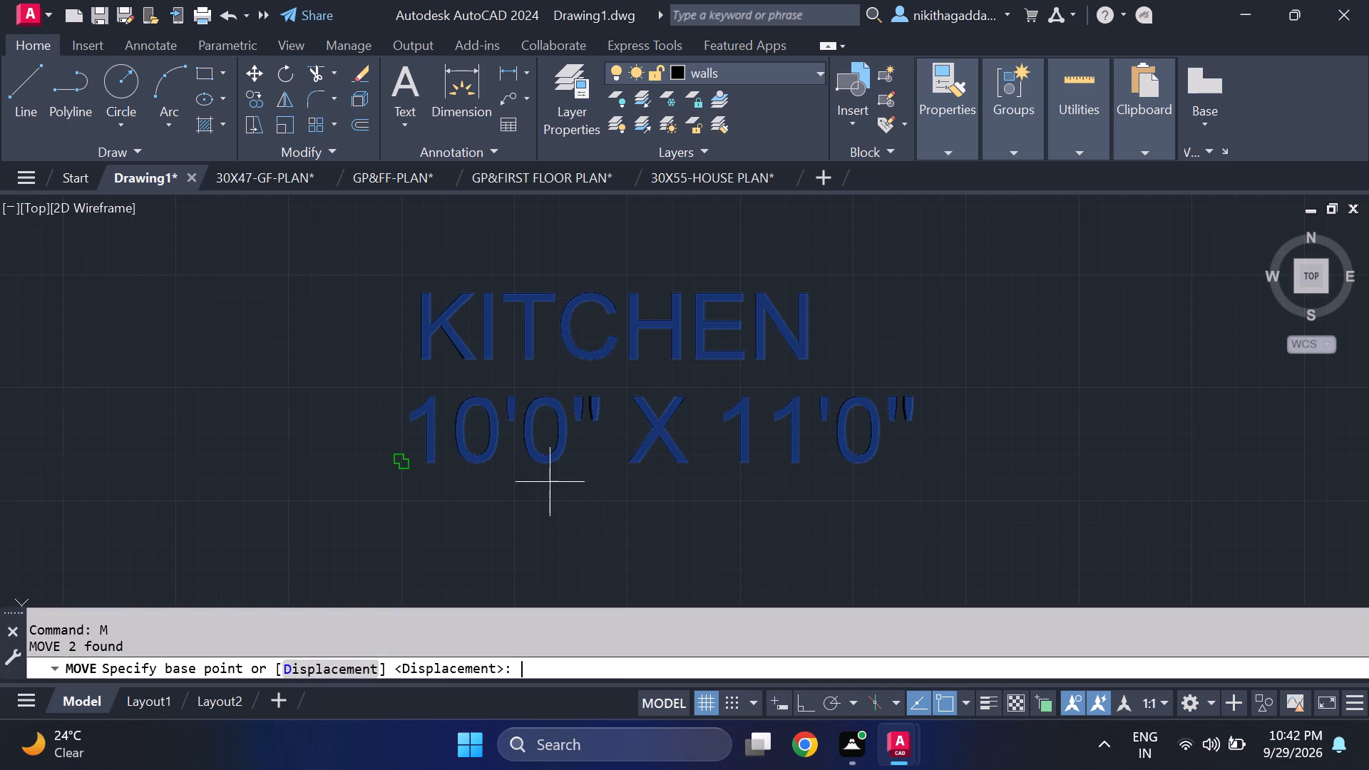
click(301, 382)
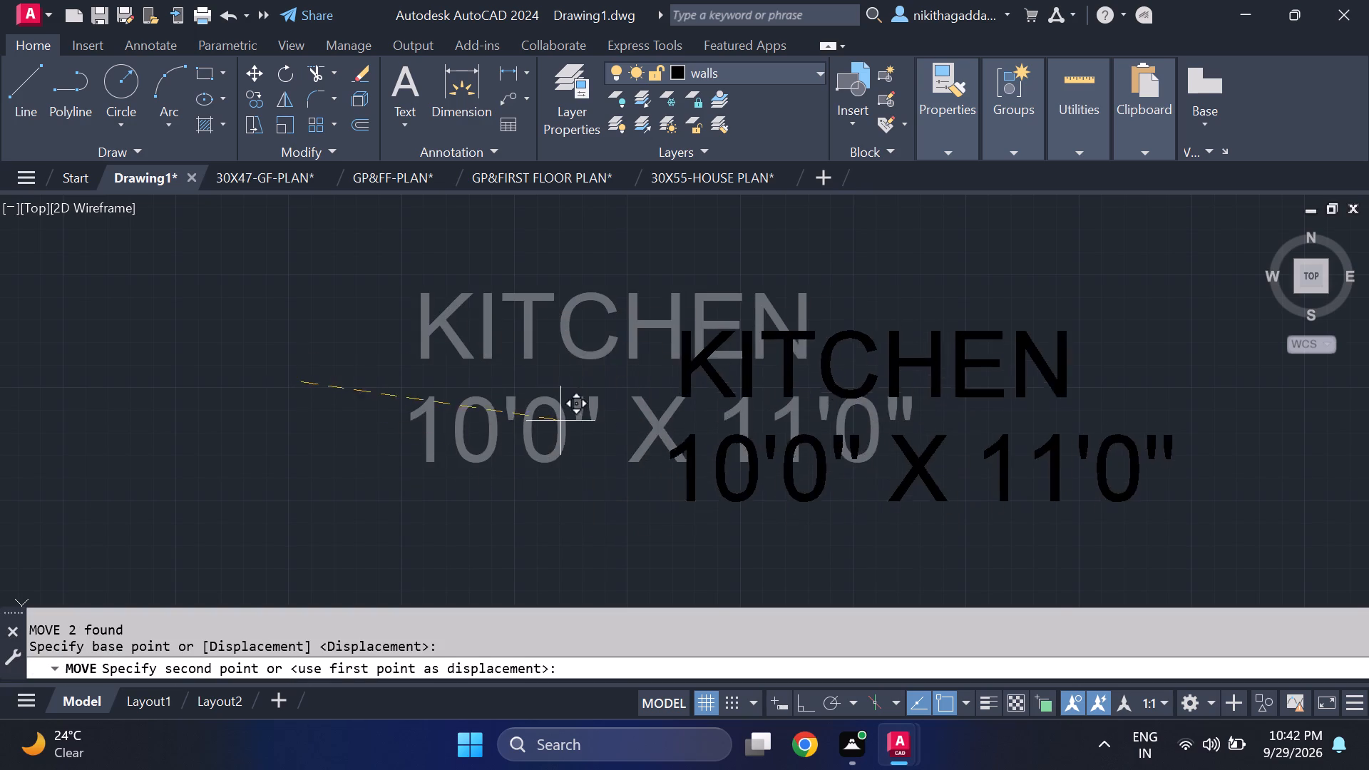
scroll(563, 416, down, 4)
middle_drag(990, 299, 905, 473)
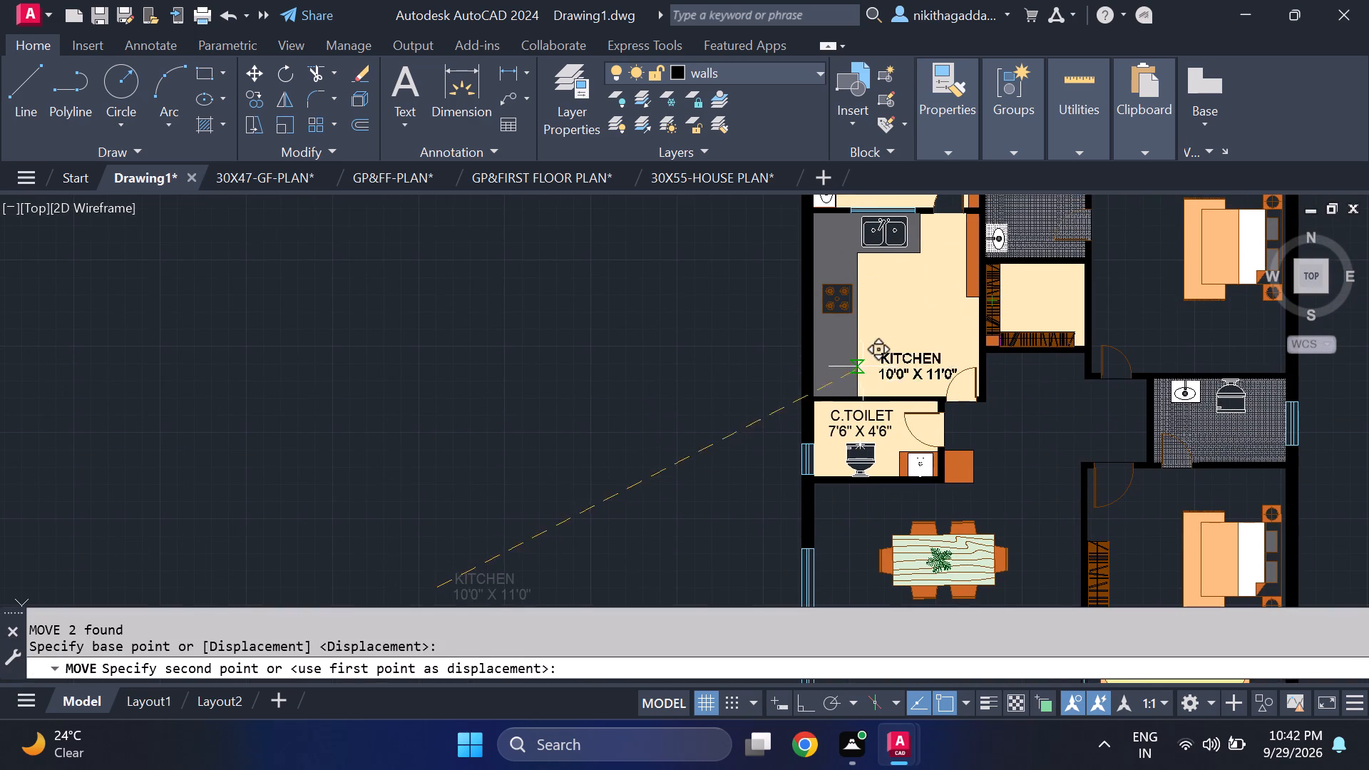
click(861, 319)
Change the room name of the western one of the two remaining spare DINING labels to UTILITY.
scroll(647, 425, down, 3)
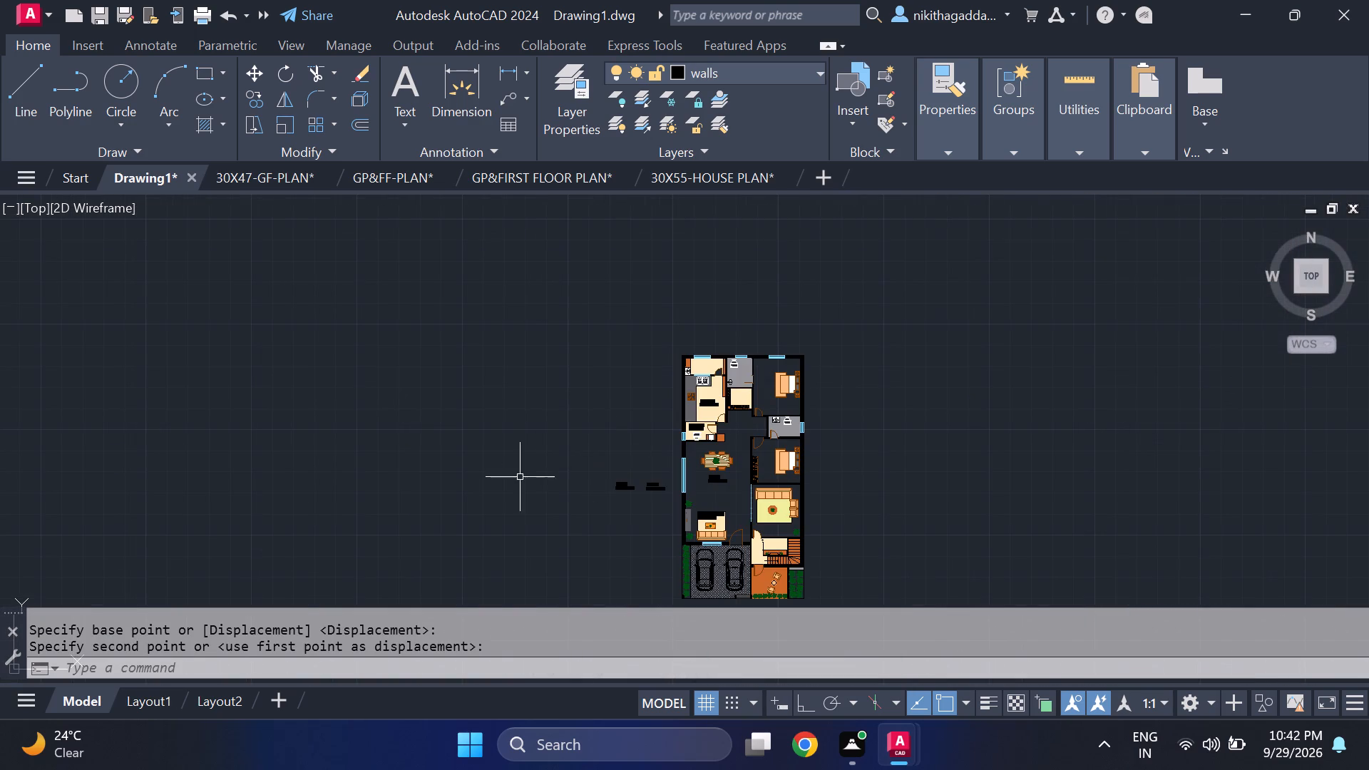
scroll(573, 506, up, 1)
middle_drag(662, 486, 572, 484)
scroll(573, 484, up, 2)
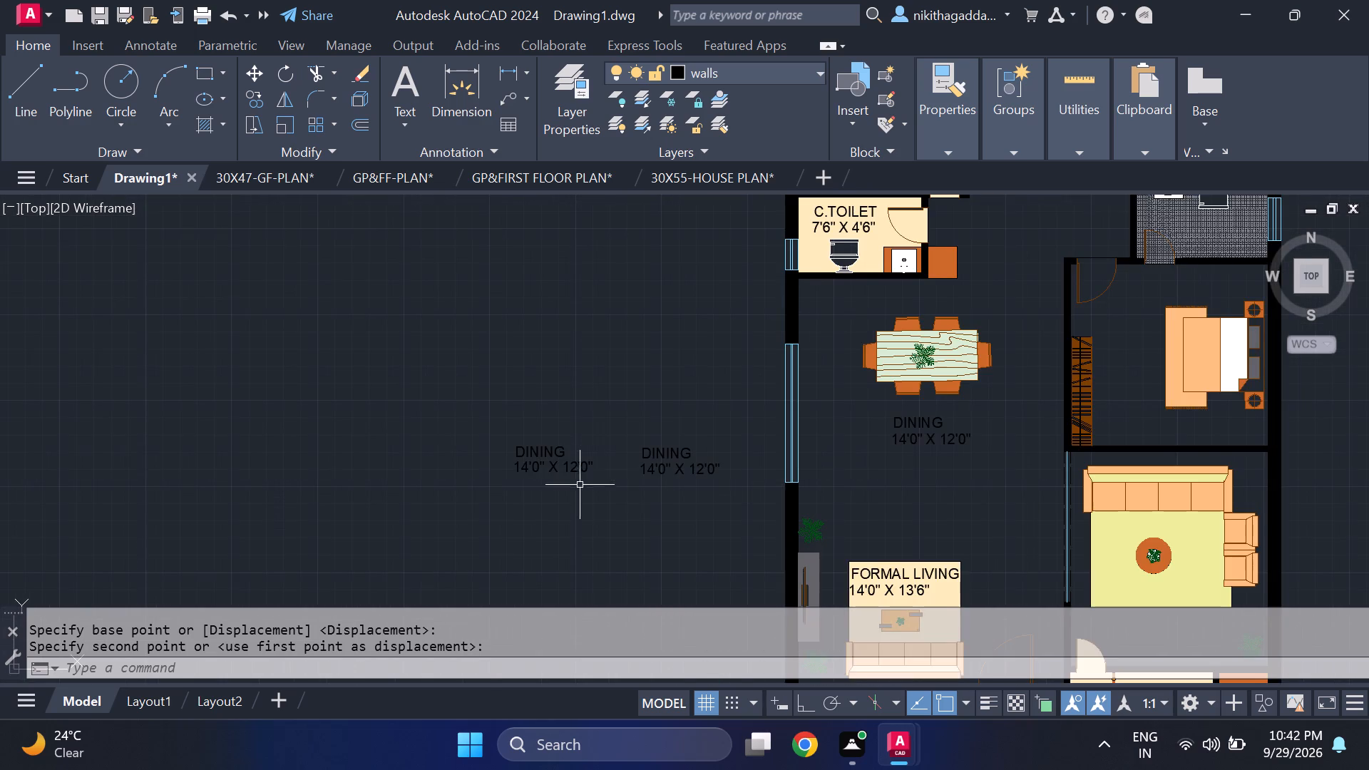
middle_drag(634, 487, 525, 556)
scroll(530, 542, down, 2)
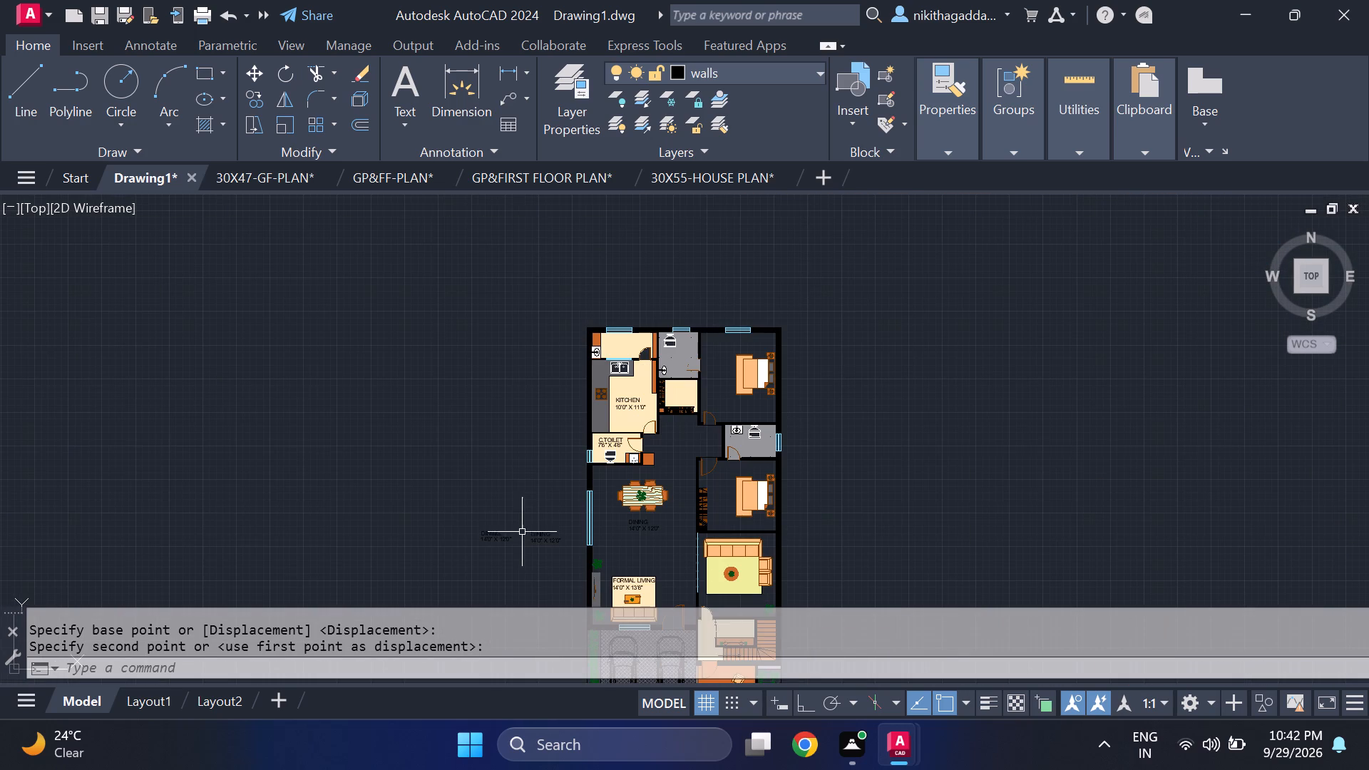
scroll(500, 525, up, 1)
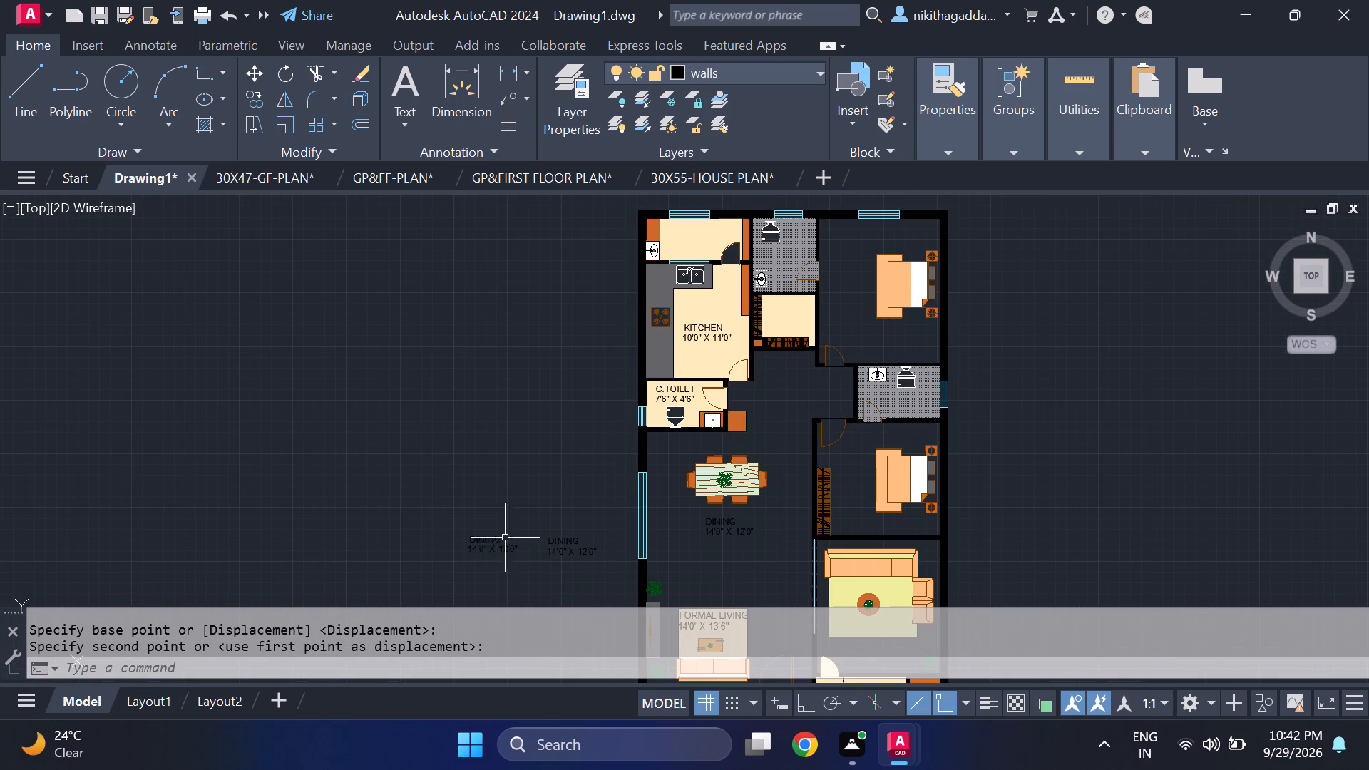
scroll(501, 557, up, 2)
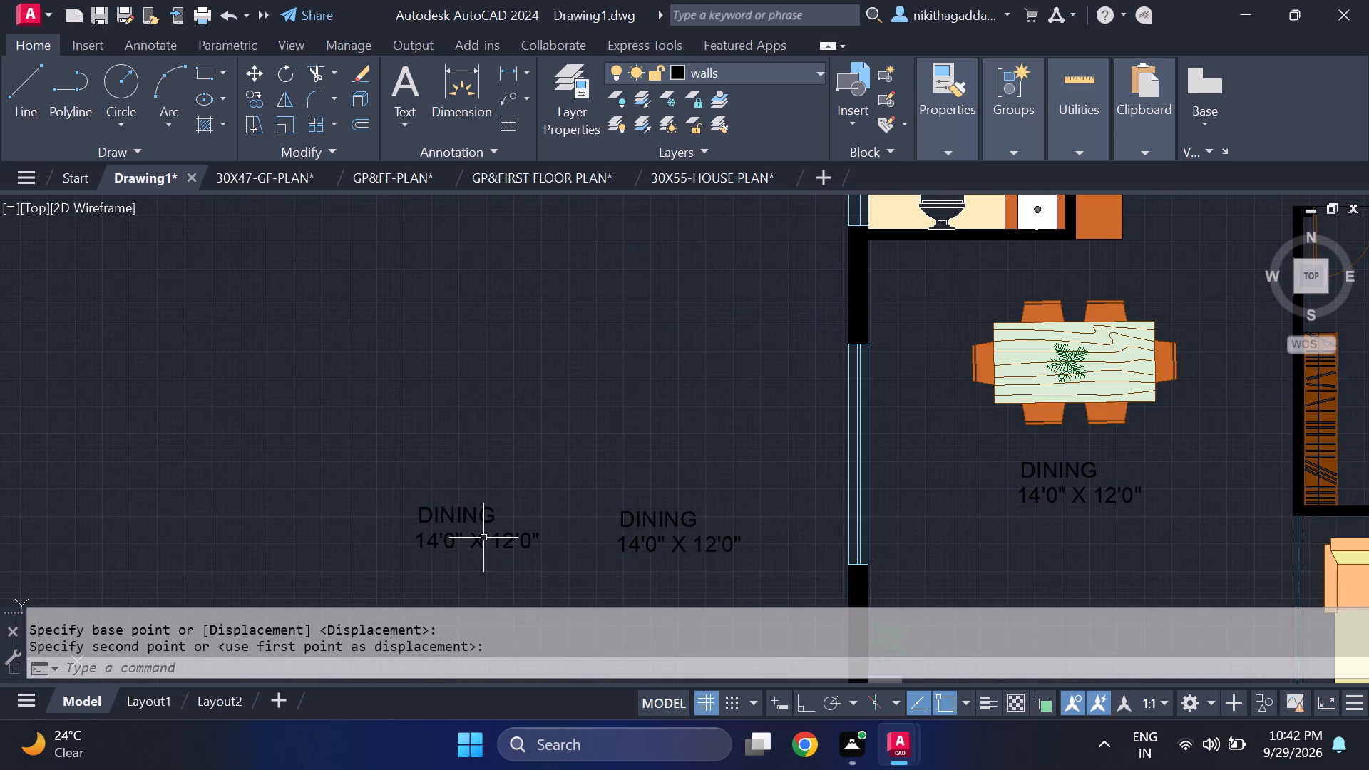
double_click(478, 520)
key(Delete)
text(UTILITY)
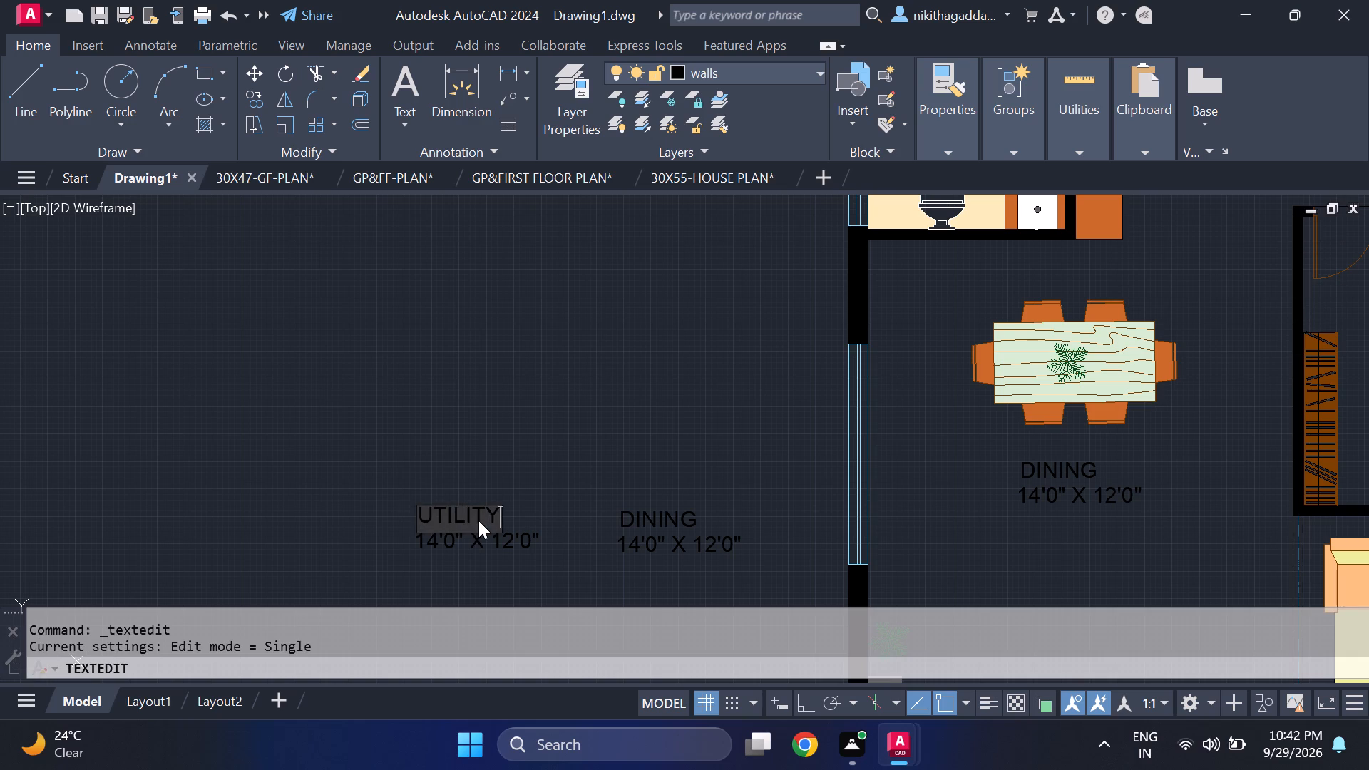
key(Return)
Change the size text under UTILITY to 10'0" X 4'0".
key(Return)
scroll(442, 606, up, 2)
middle_drag(462, 631, 461, 518)
click(419, 450)
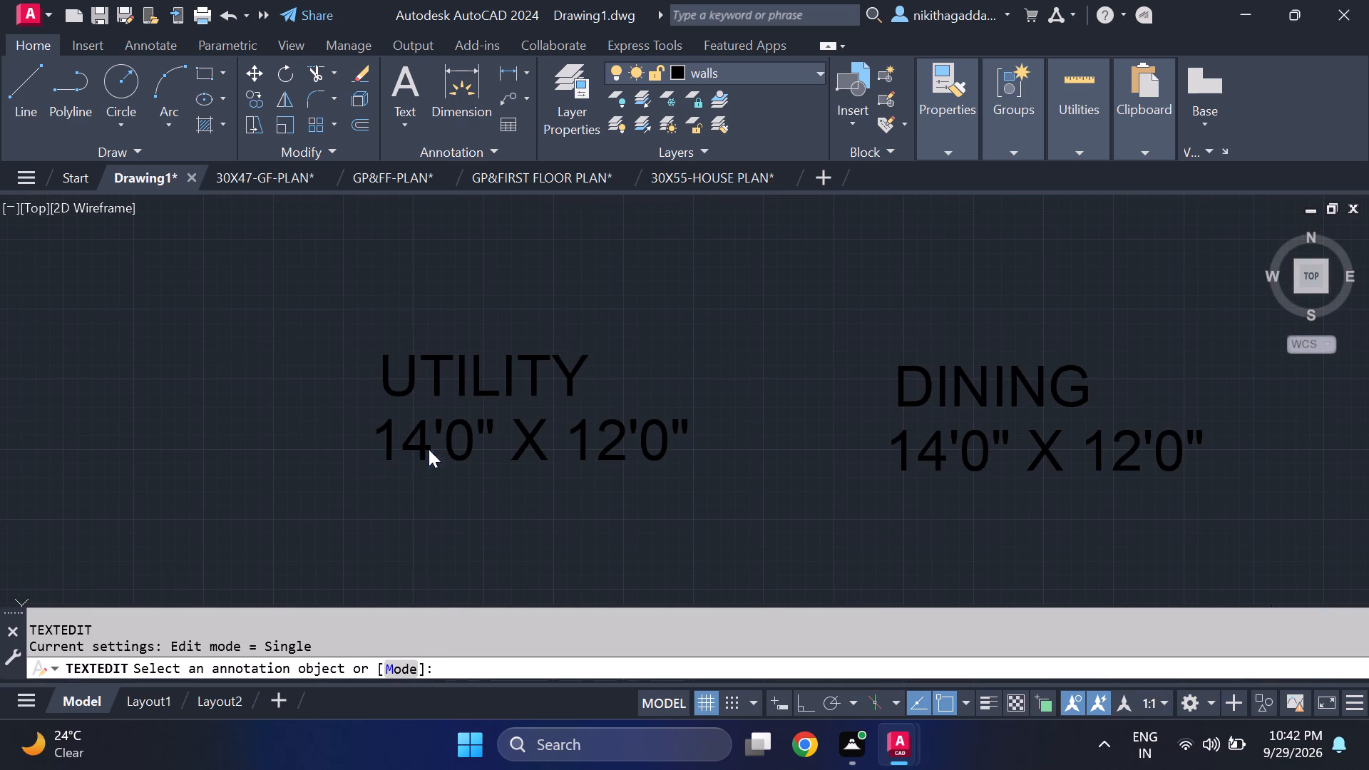
click(429, 444)
key(BackSpace)
key(0)
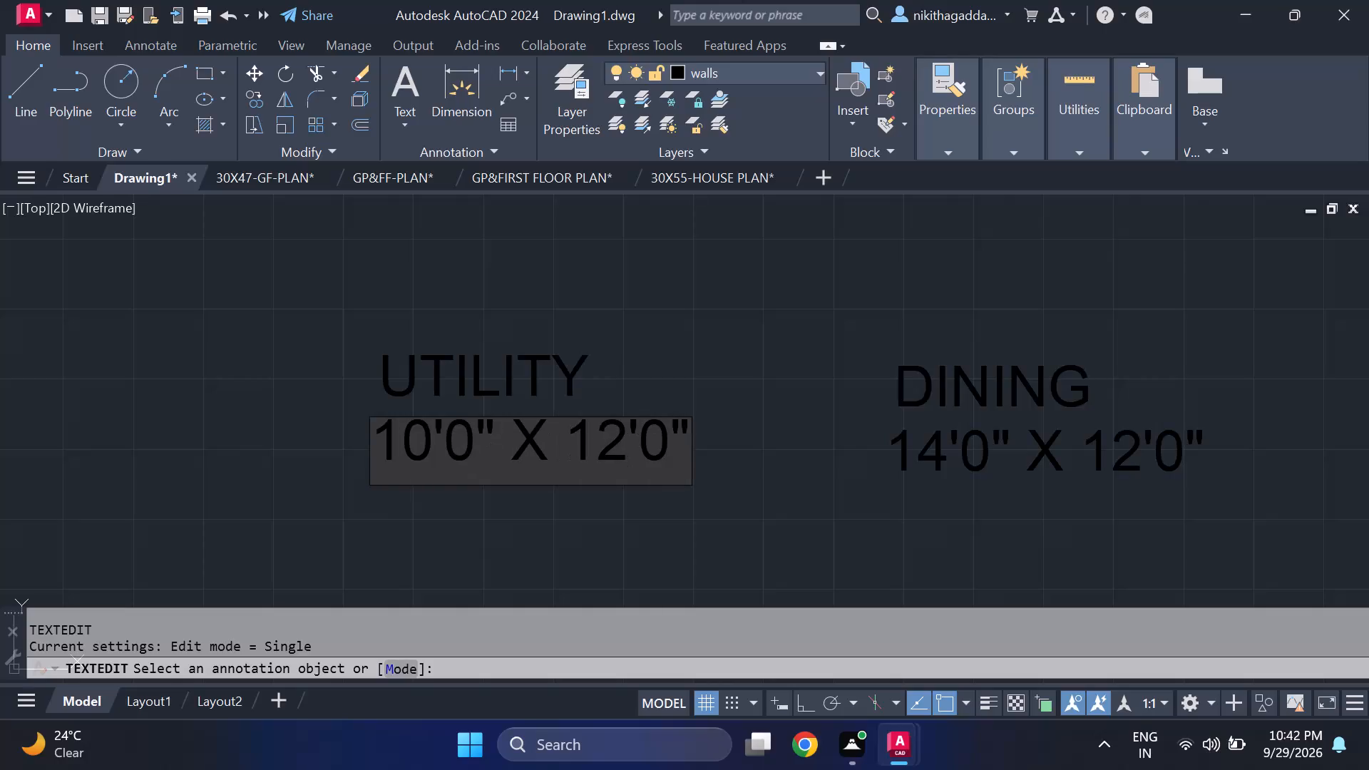
click(612, 448)
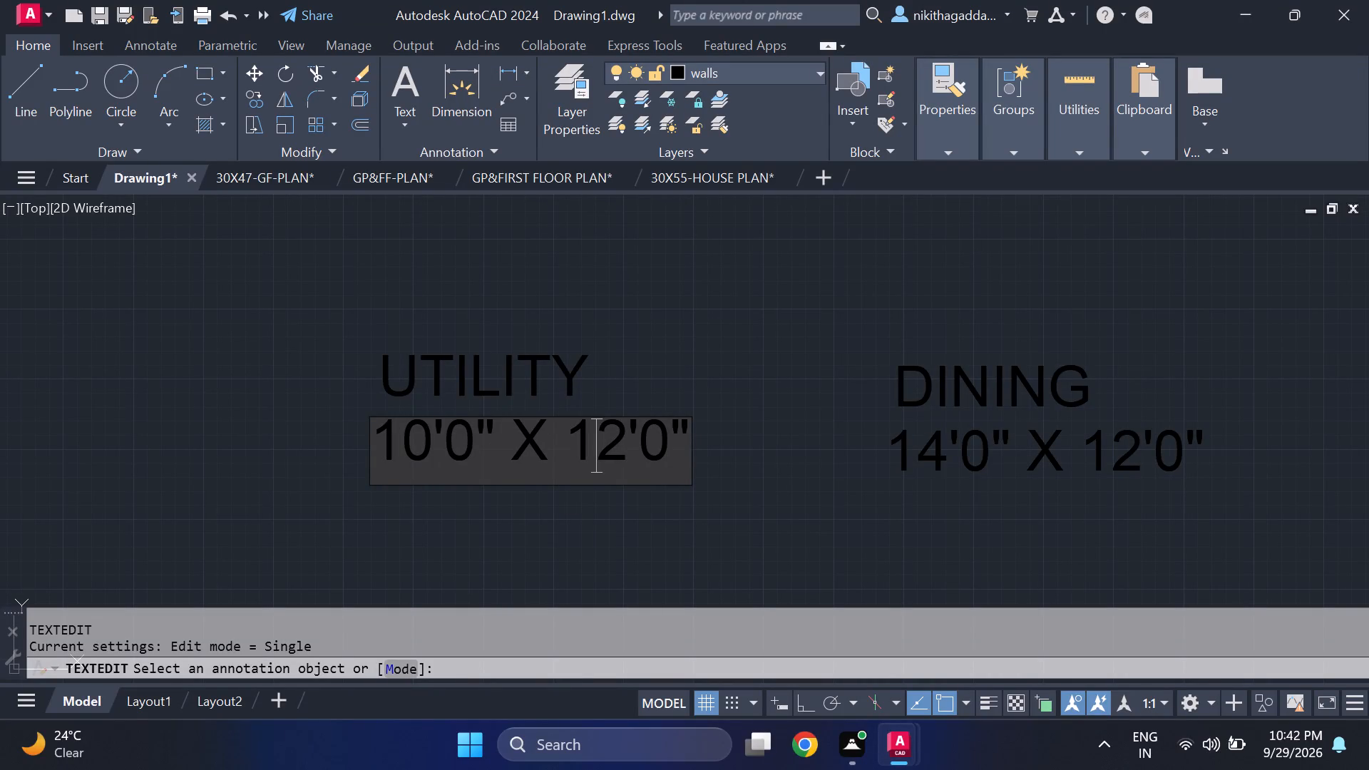
click(619, 448)
key(BackSpace)
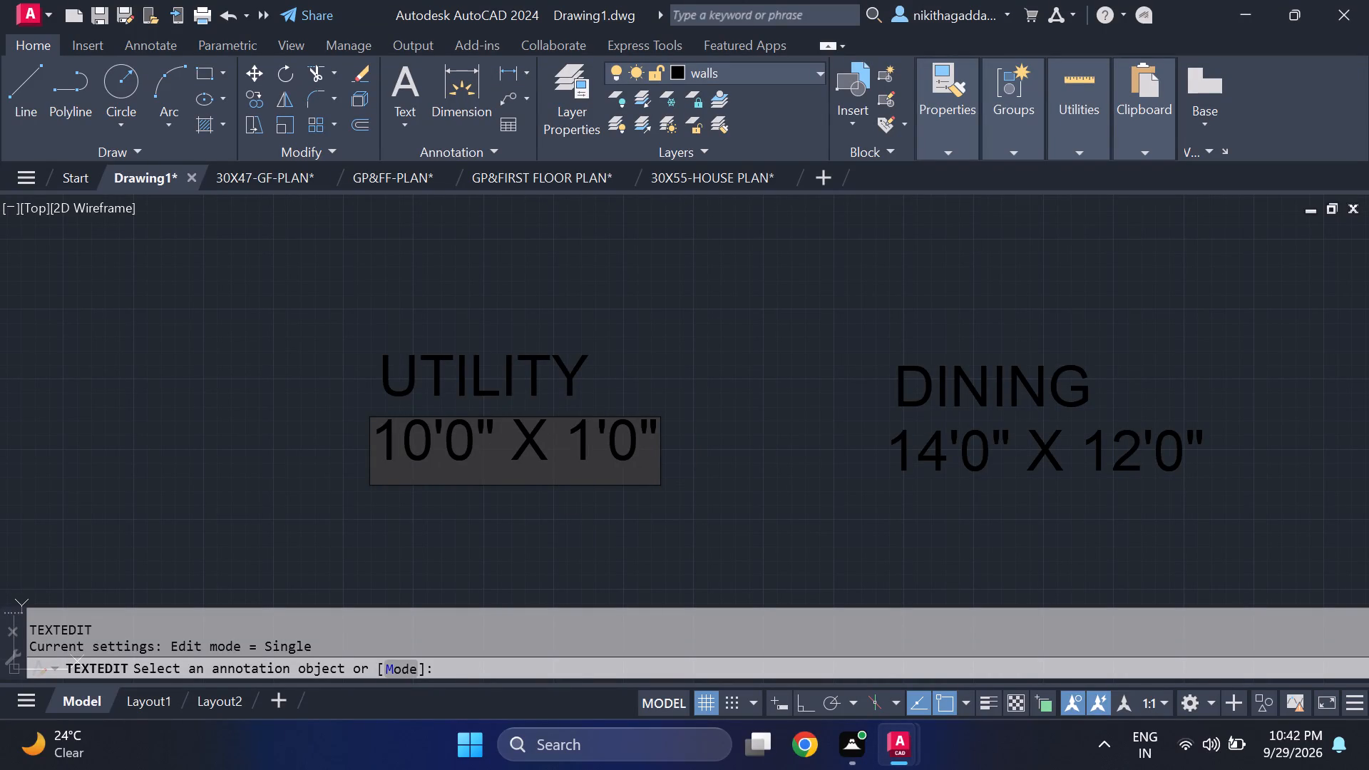
key(BackSpace)
key(4)
key(Return)
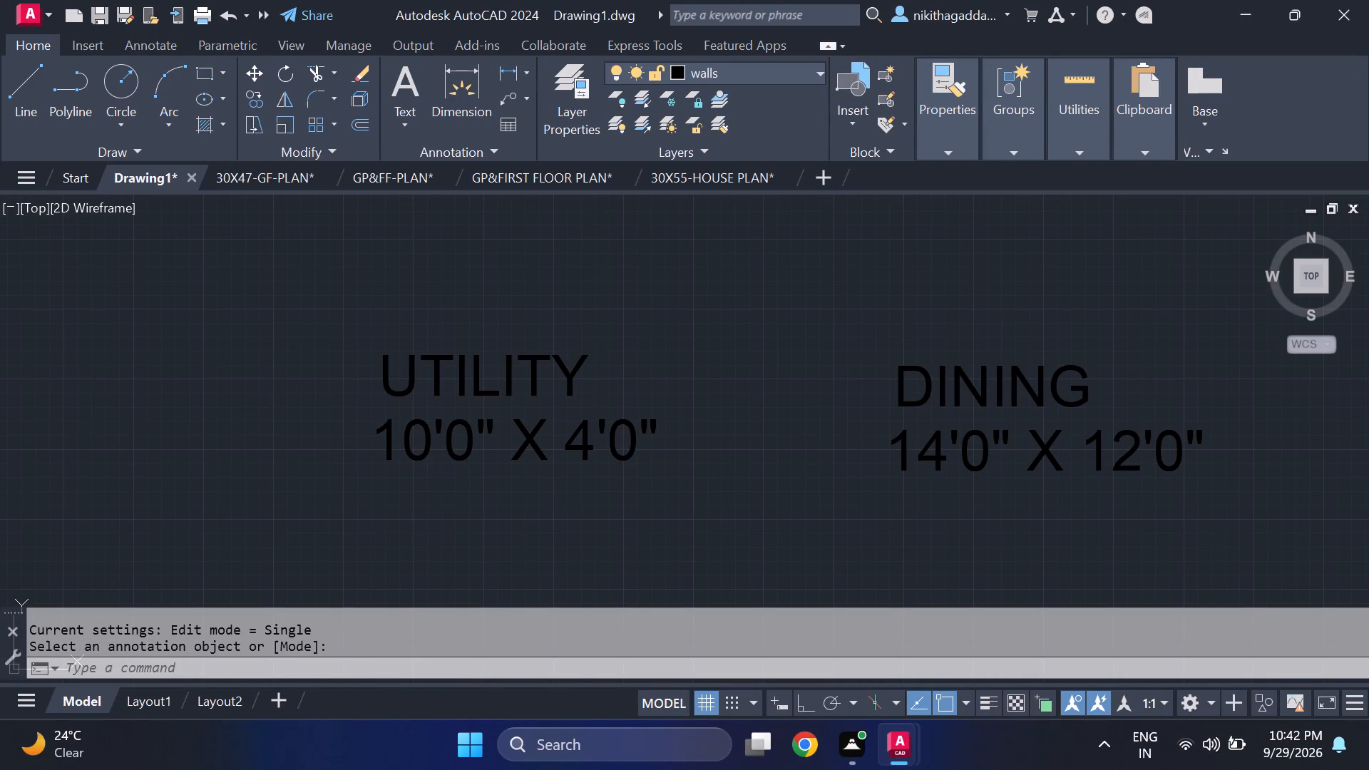
Move the UTILITY name and size texts into the utility room north of the kitchen.
drag(598, 313, 590, 328)
click(379, 496)
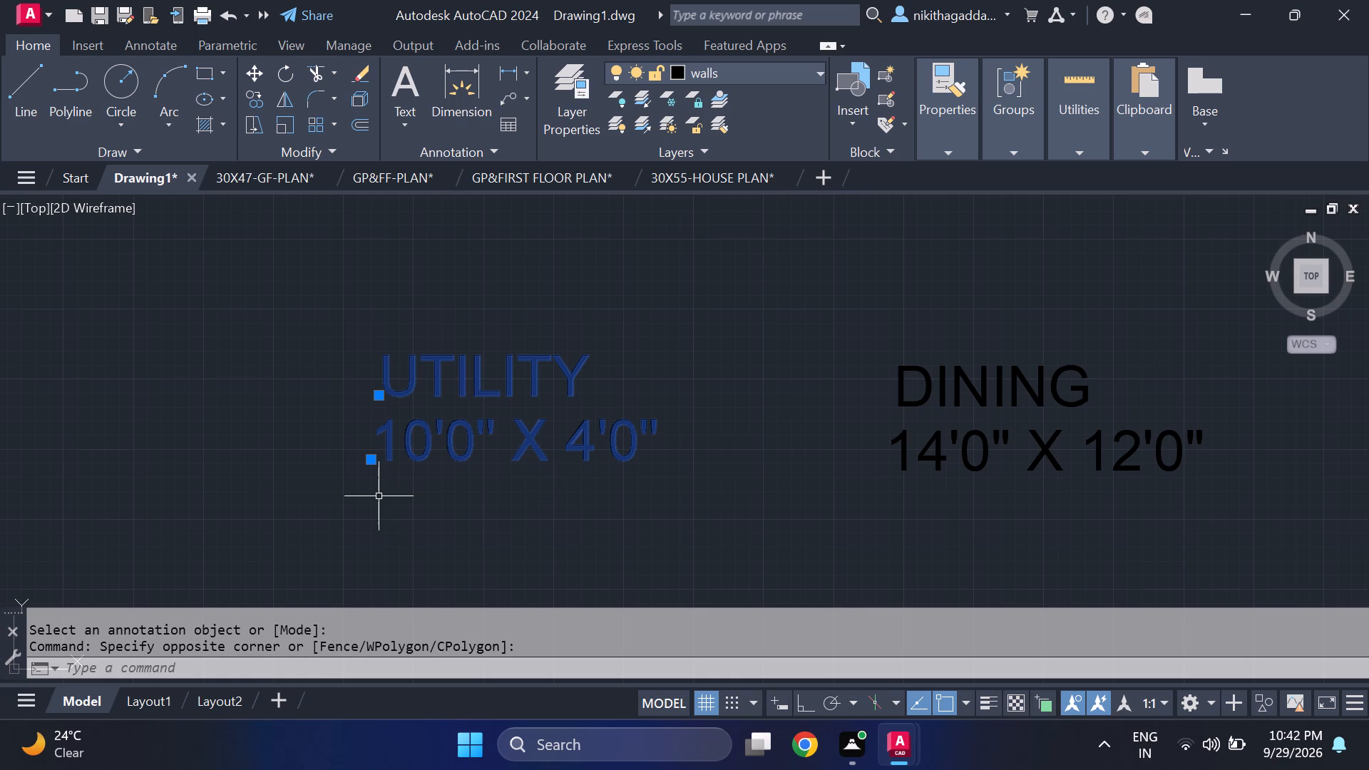
key(m)
key(Return)
click(378, 401)
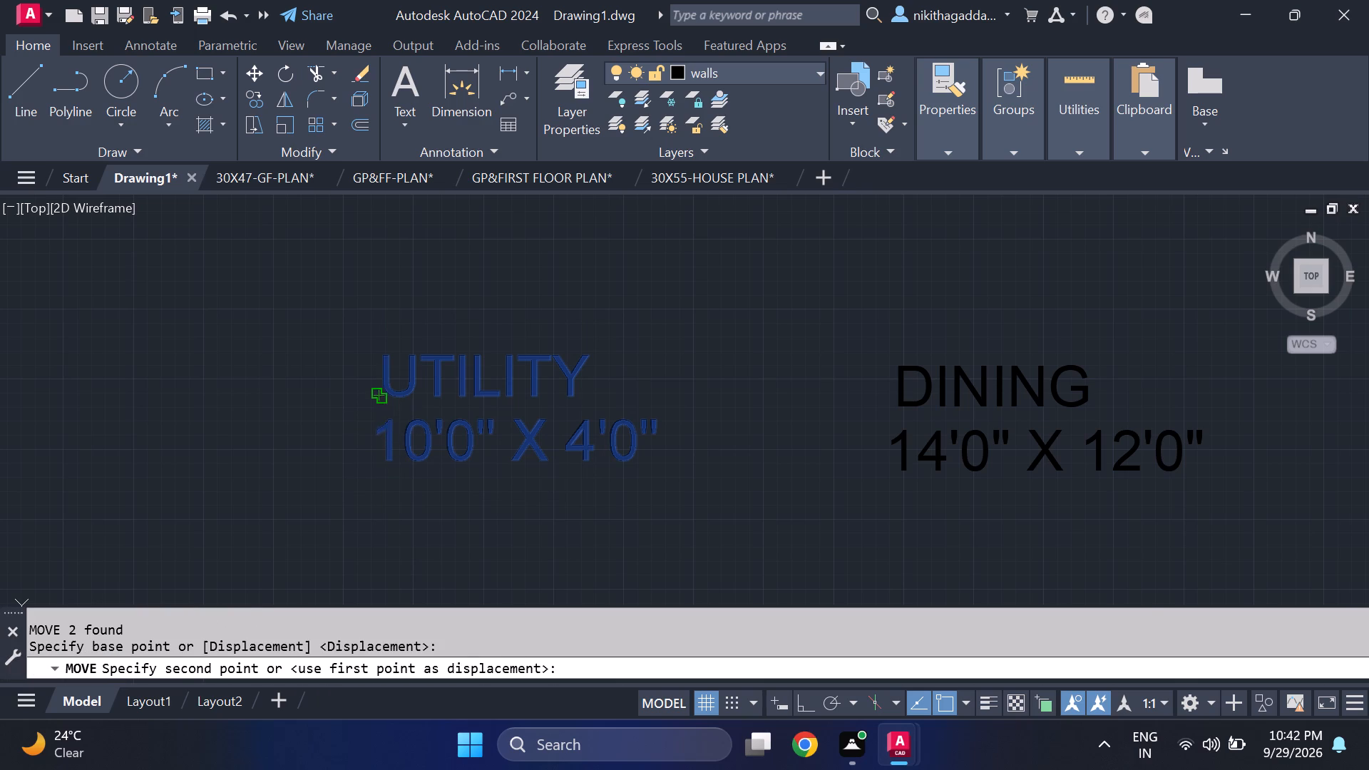
scroll(804, 316, down, 3)
middle_drag(809, 327, 383, 535)
middle_drag(684, 278, 692, 505)
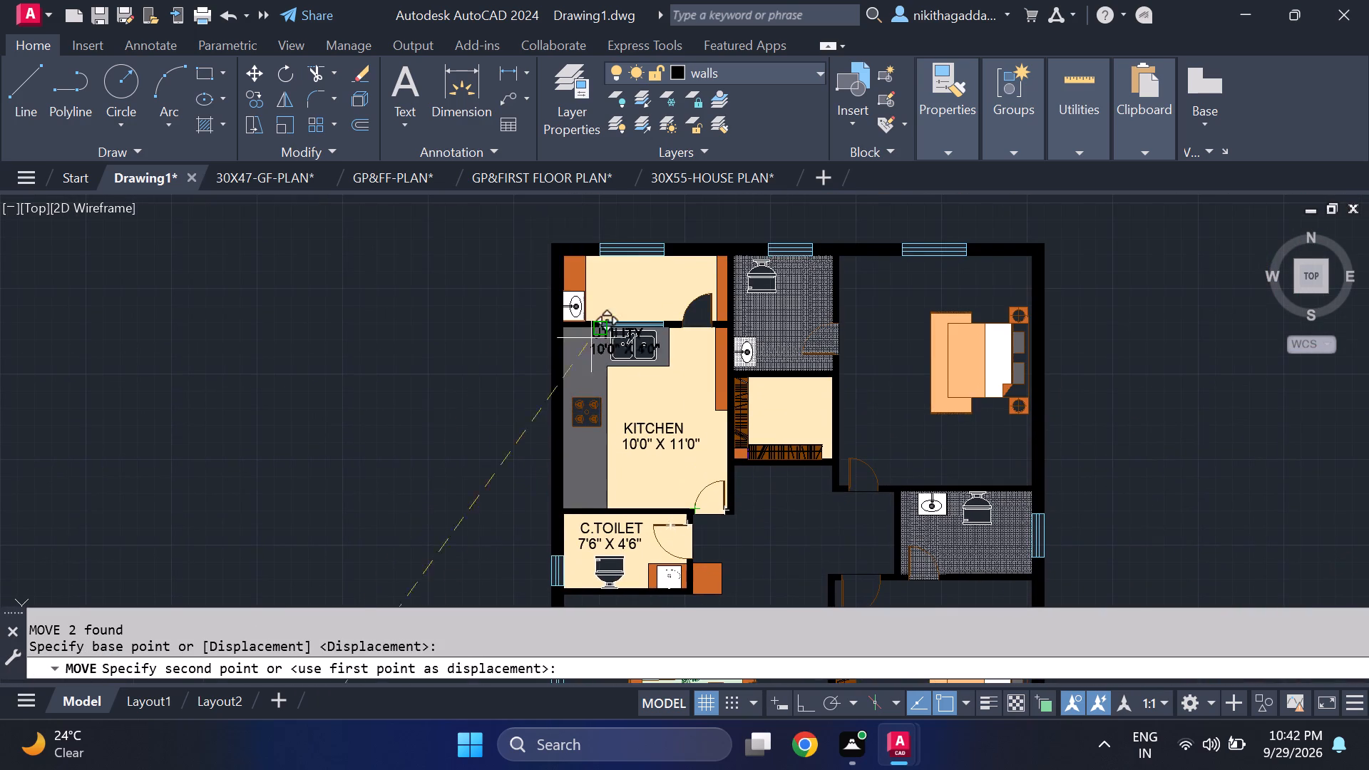
scroll(635, 288, up, 2)
click(600, 274)
Change the room name of the last spare DINING label, outside the plan's west wall, to BATH.
scroll(605, 328, down, 2)
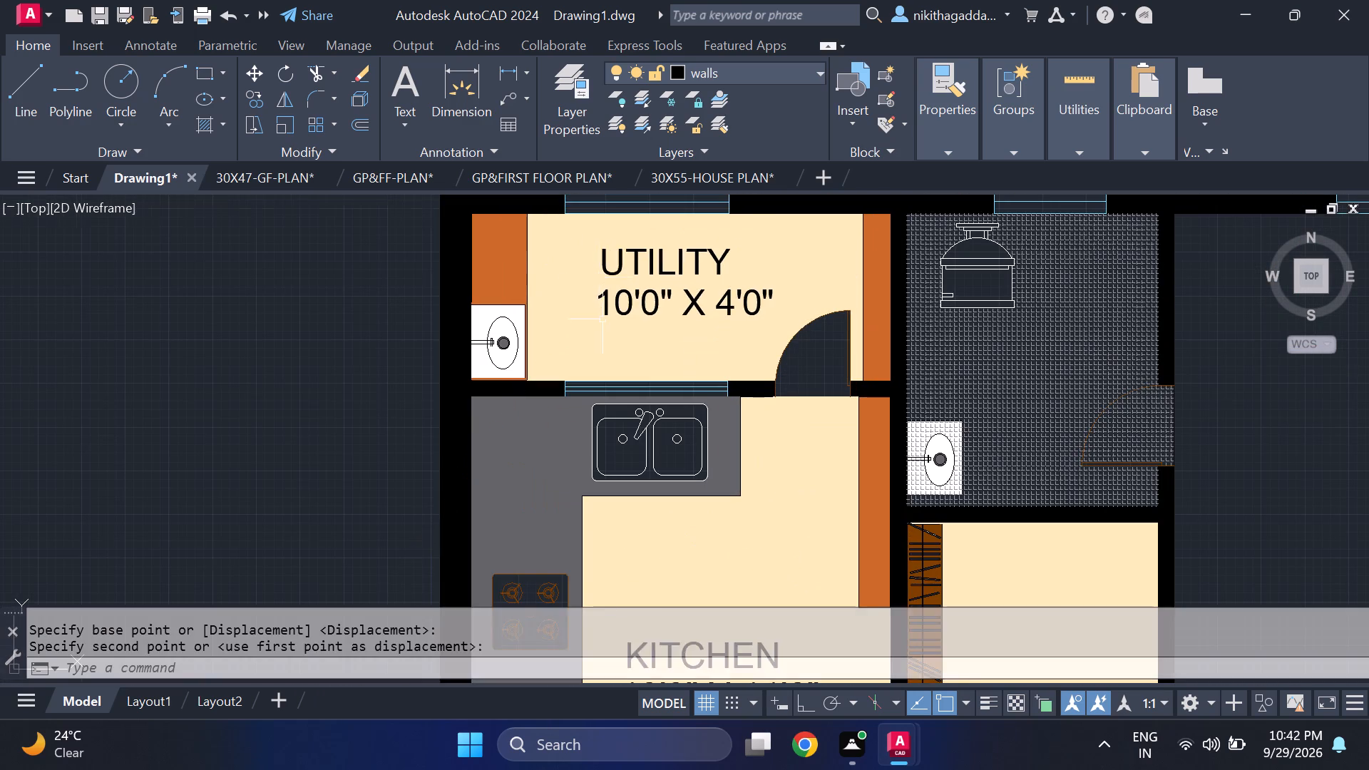
scroll(605, 329, down, 2)
scroll(561, 535, up, 3)
click(539, 458)
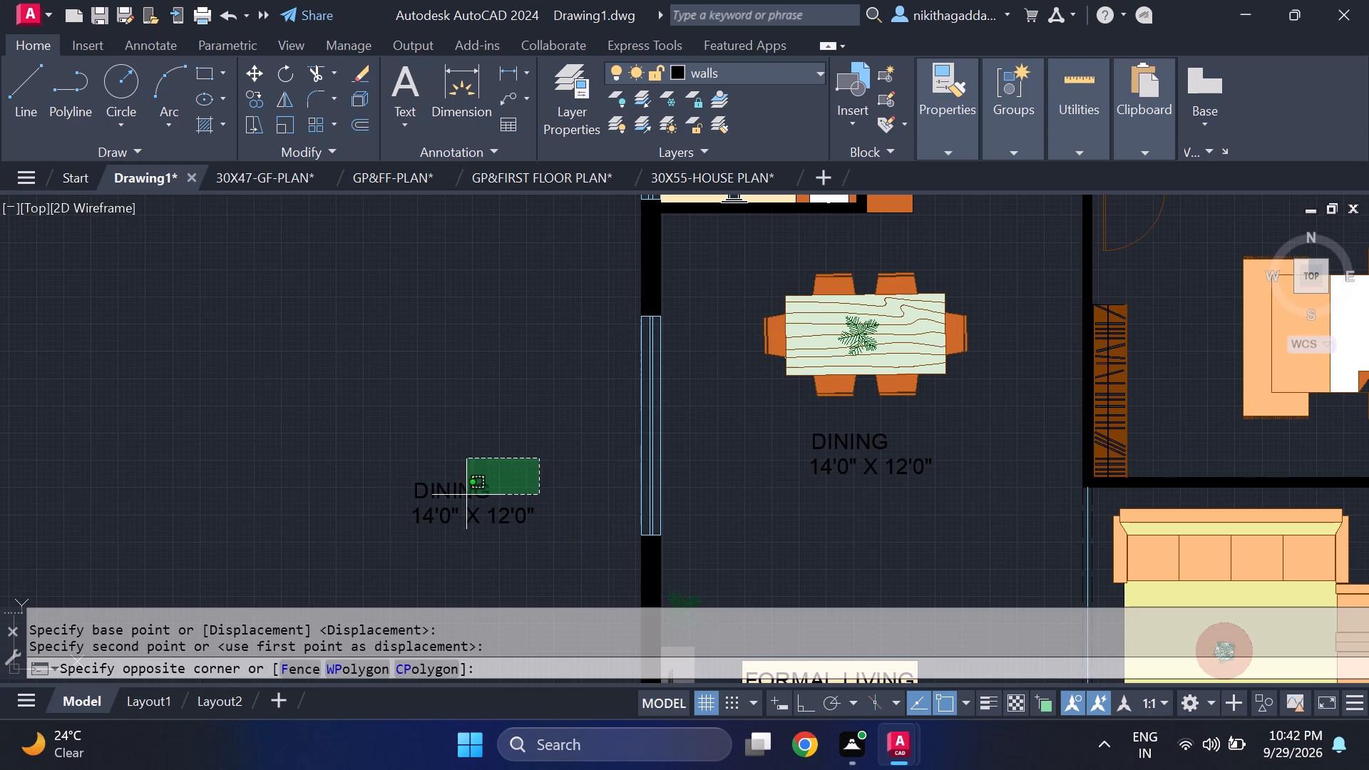
click(506, 466)
middle_drag(479, 518, 476, 417)
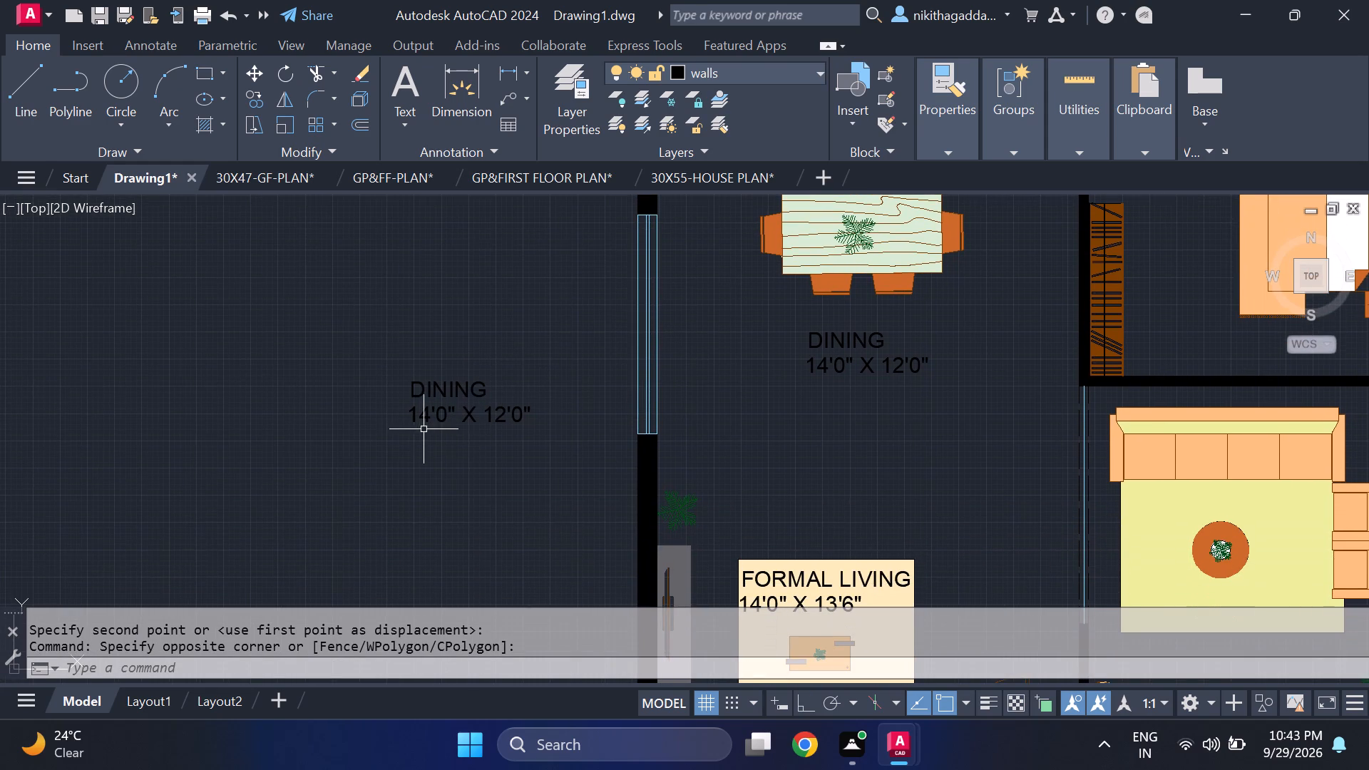
double_click(433, 393)
key(Delete)
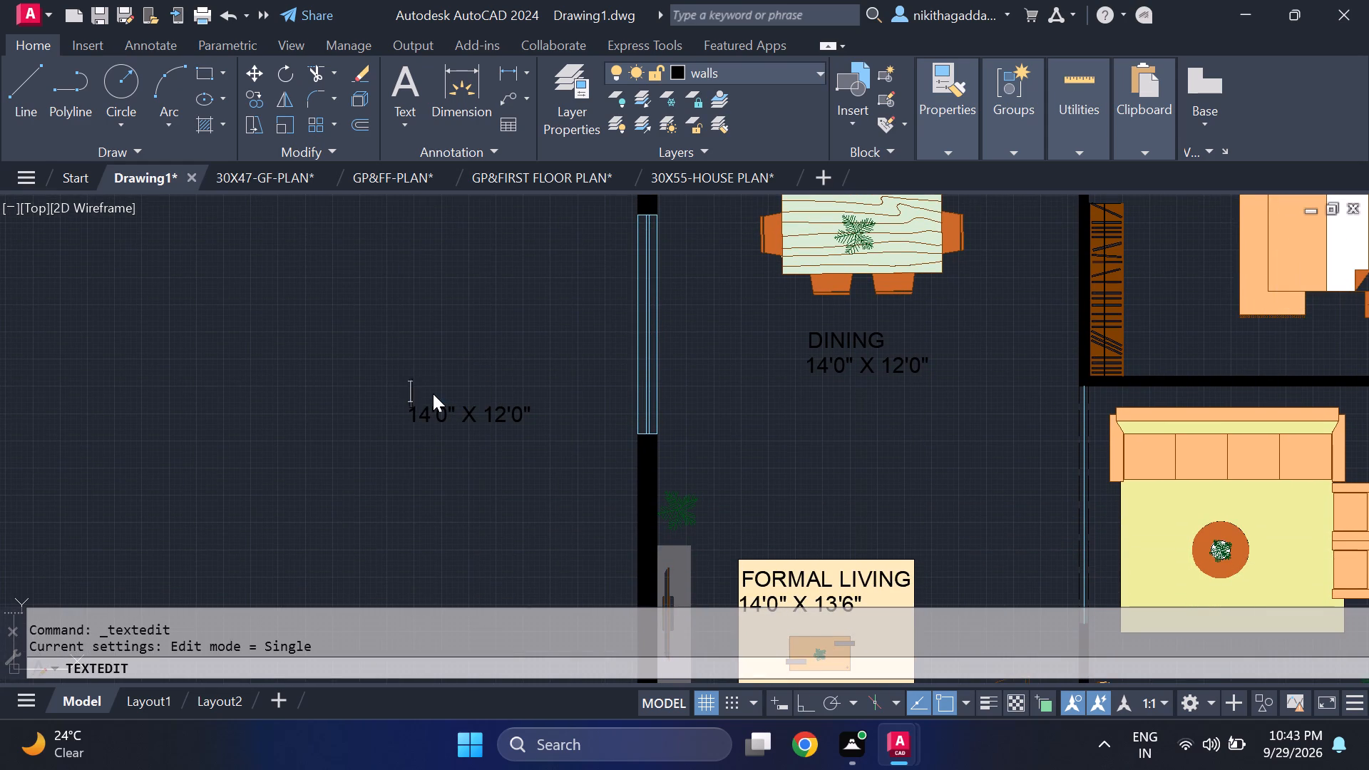
text(BATH)
key(Return)
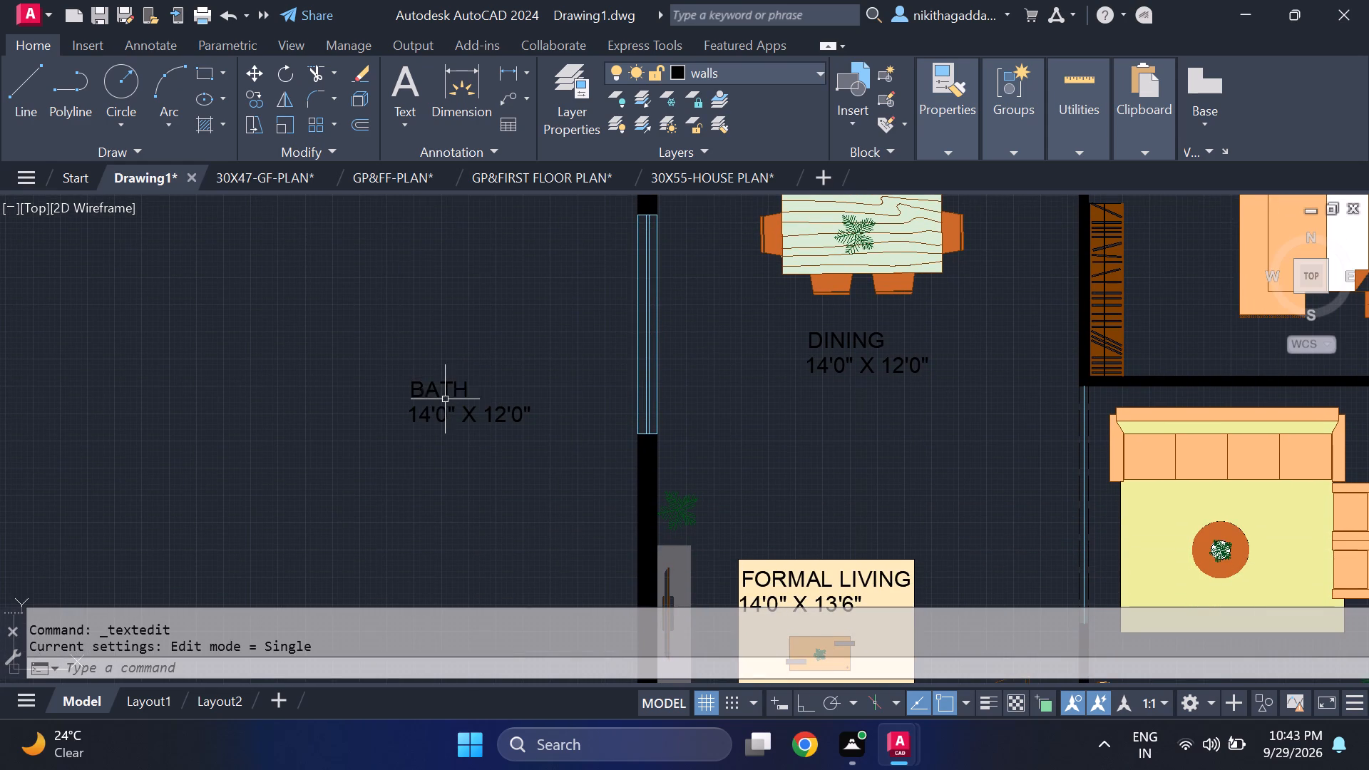
Change the size text under BATH to 6'0" X 7'0".
scroll(395, 394, up, 2)
click(447, 457)
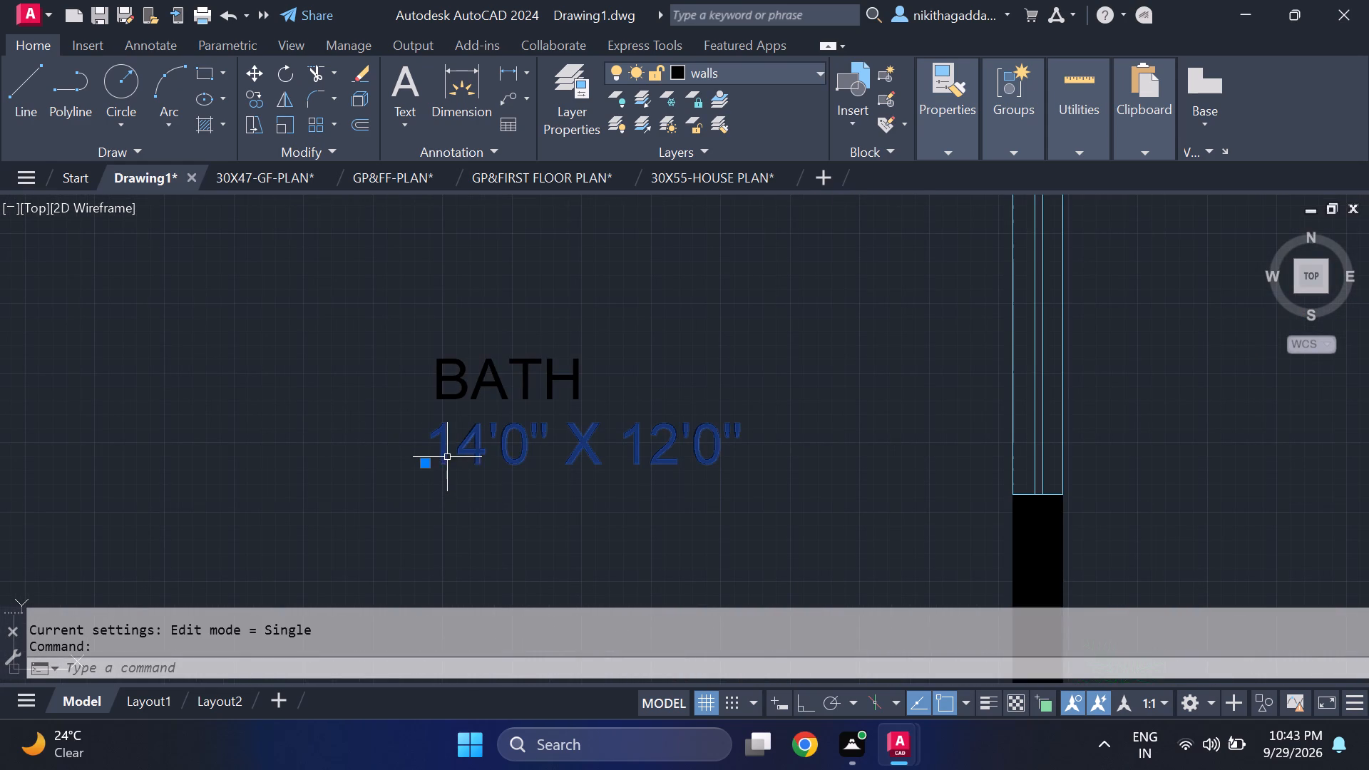
click(485, 455)
double_click(485, 455)
click(485, 455)
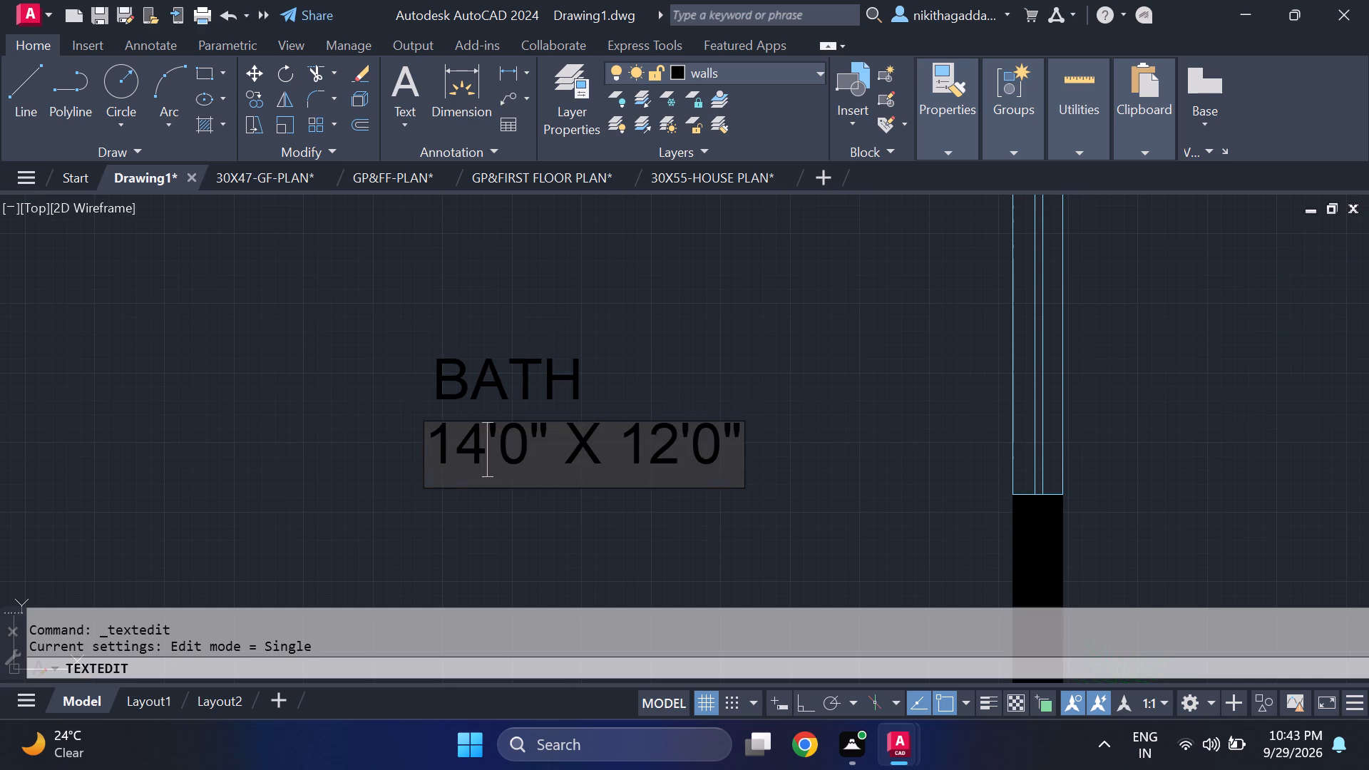
key(BackSpace)
key(BackSpace)
key(6)
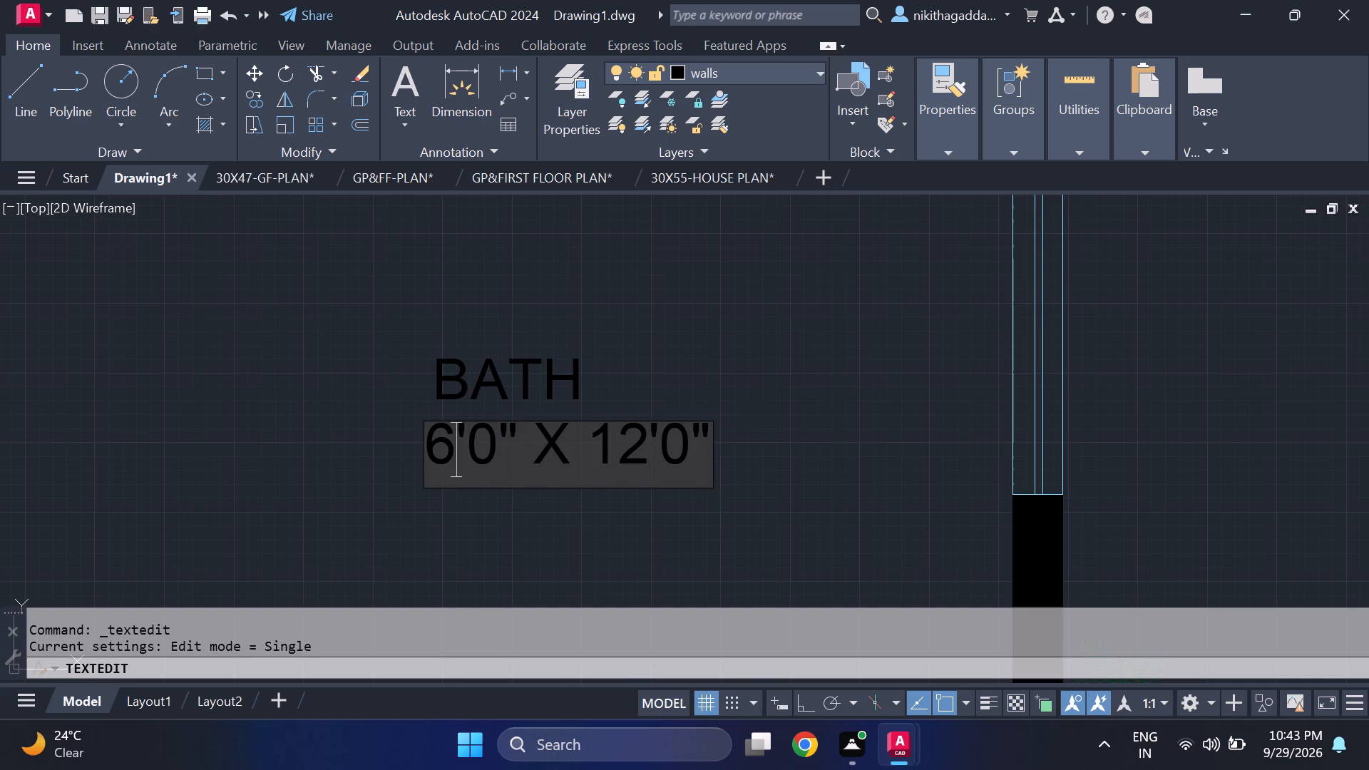
click(648, 454)
key(BackSpace)
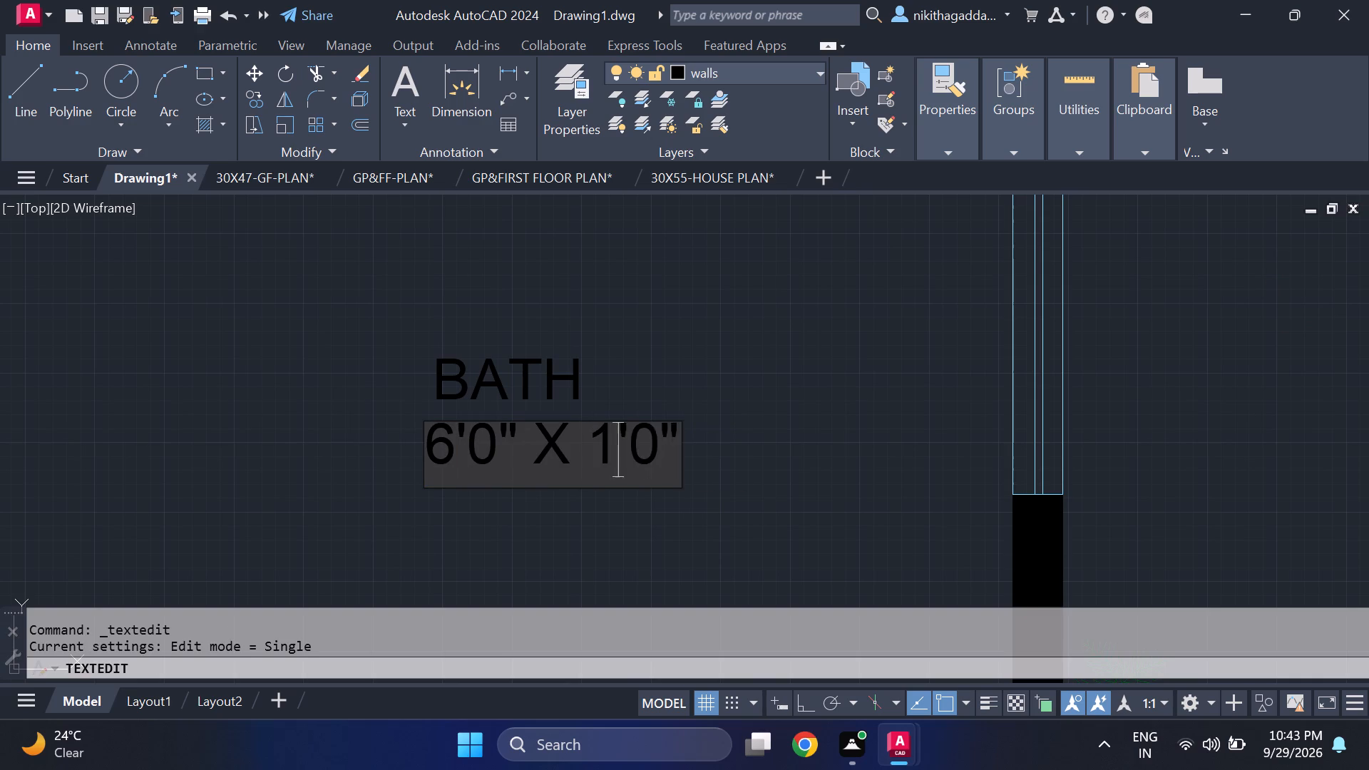
key(BackSpace)
key(7)
key(Return)
Copy the BATH name and size texts to eight spare spots in the empty area southwest of the original label.
click(585, 356)
click(476, 448)
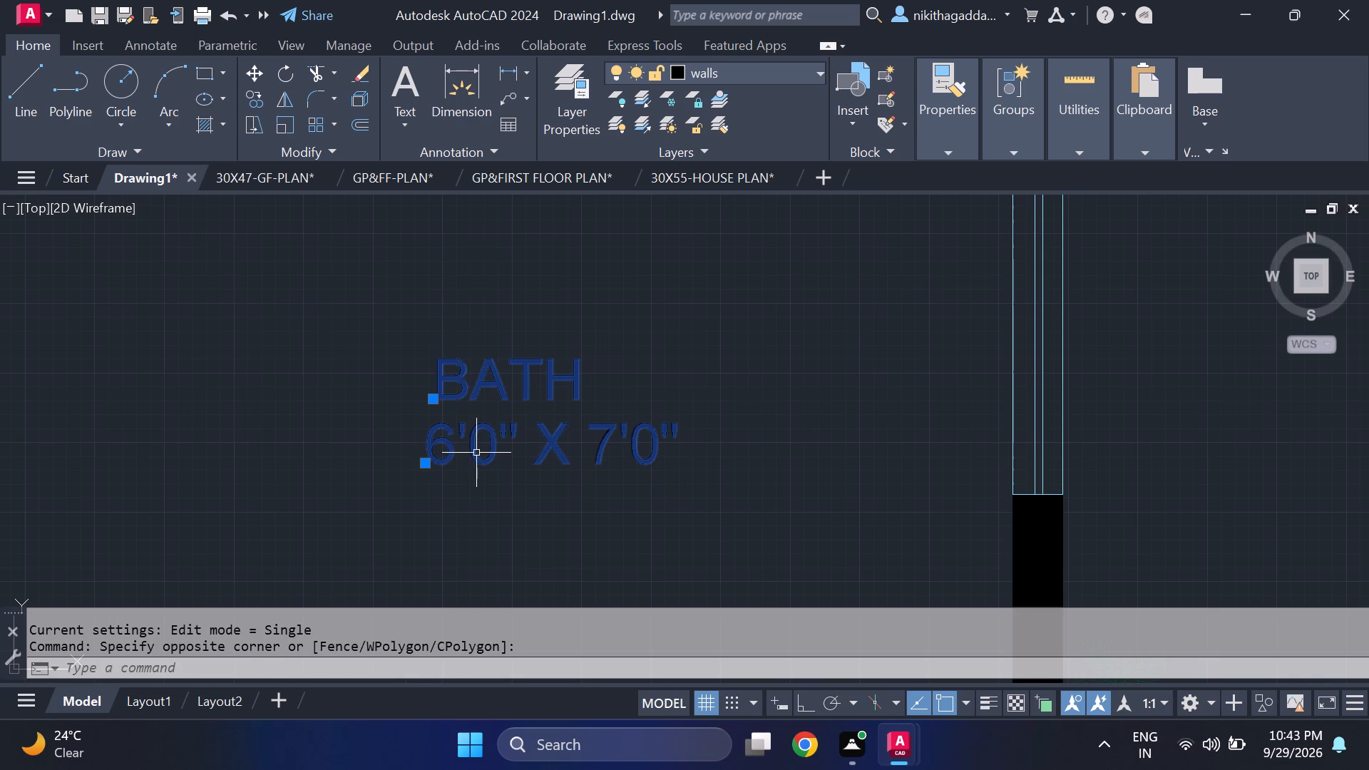
text(CO)
key(Return)
click(443, 411)
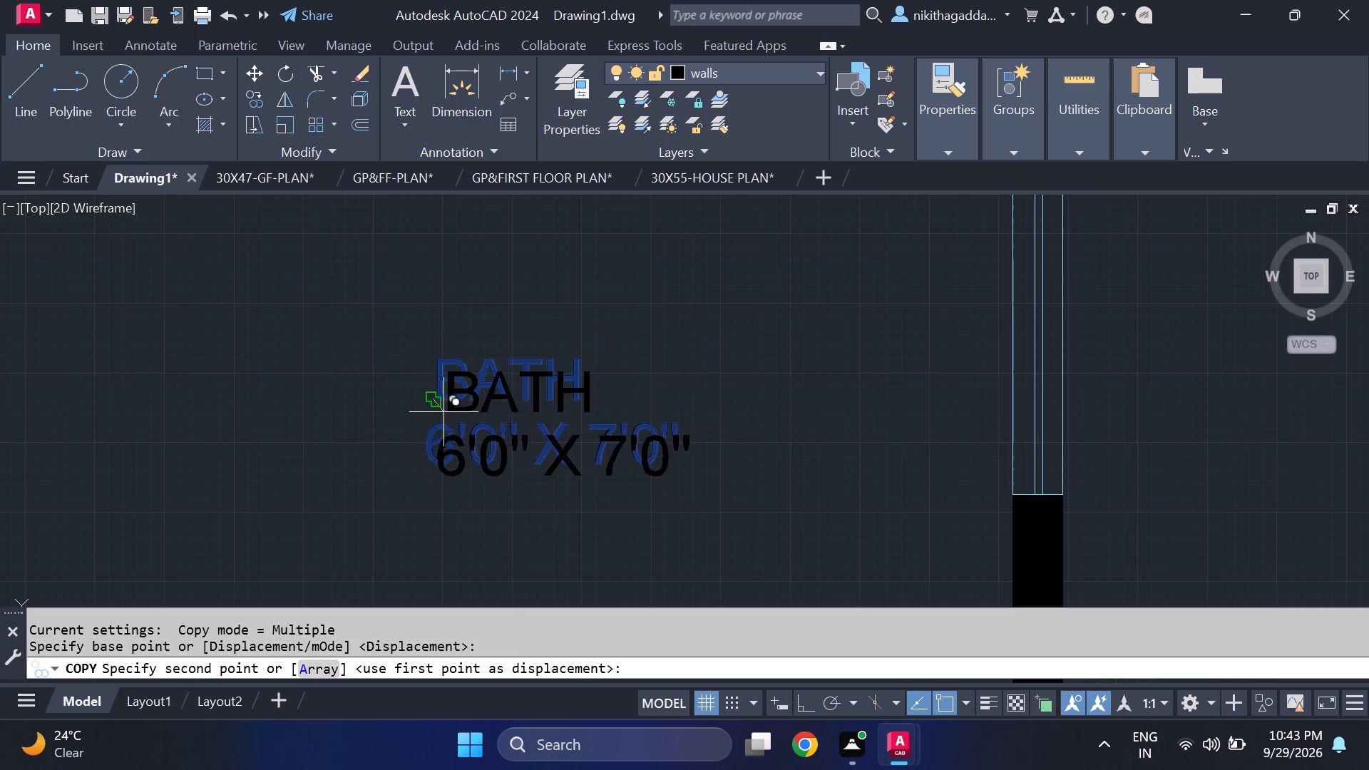
scroll(447, 417, down, 3)
middle_drag(492, 520, 486, 323)
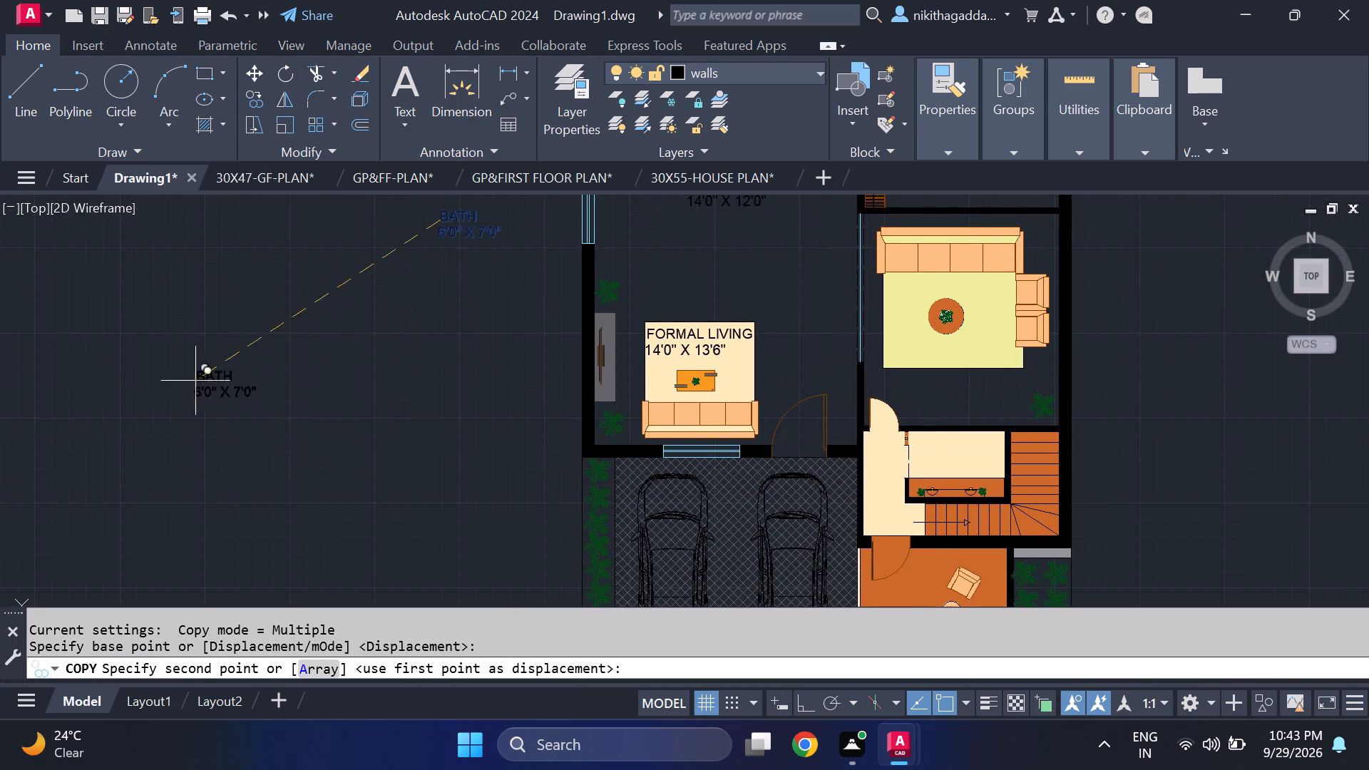
click(112, 328)
click(327, 318)
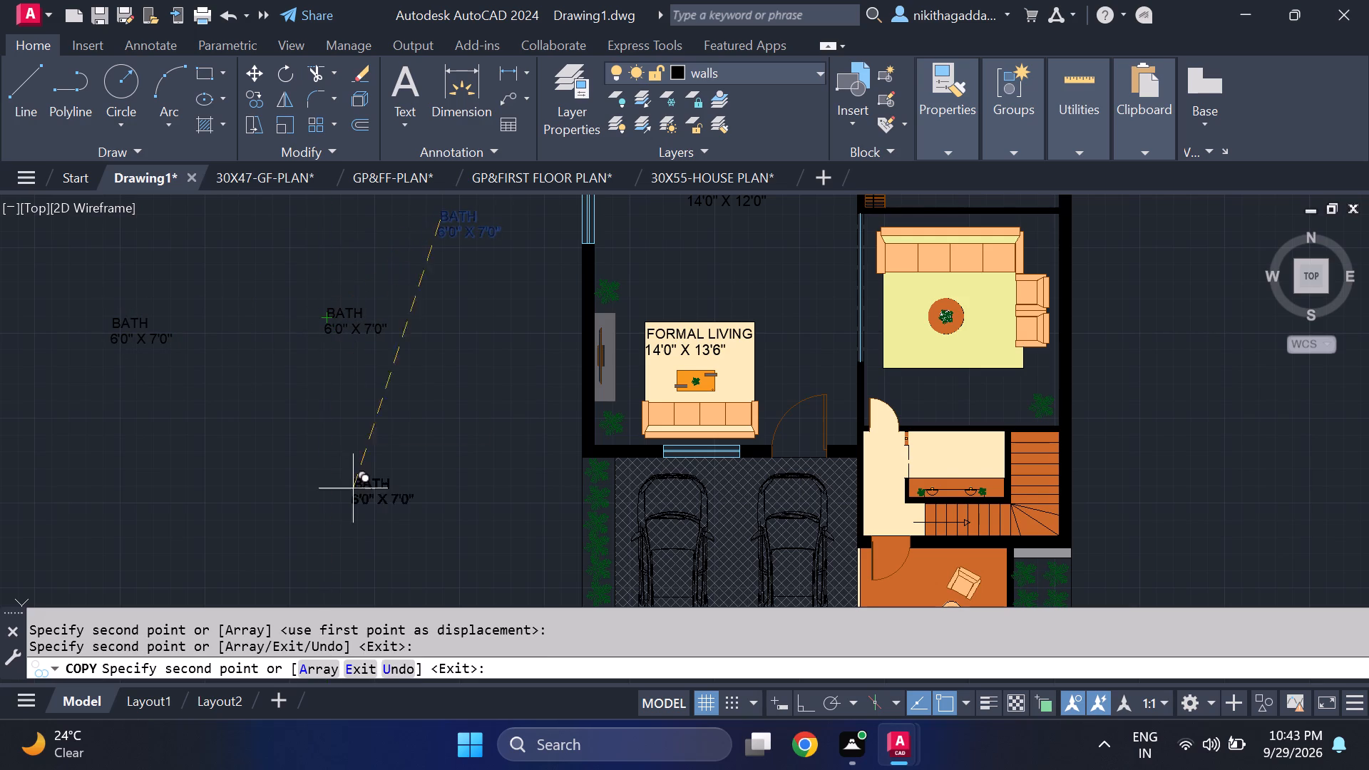
middle_drag(338, 494, 303, 414)
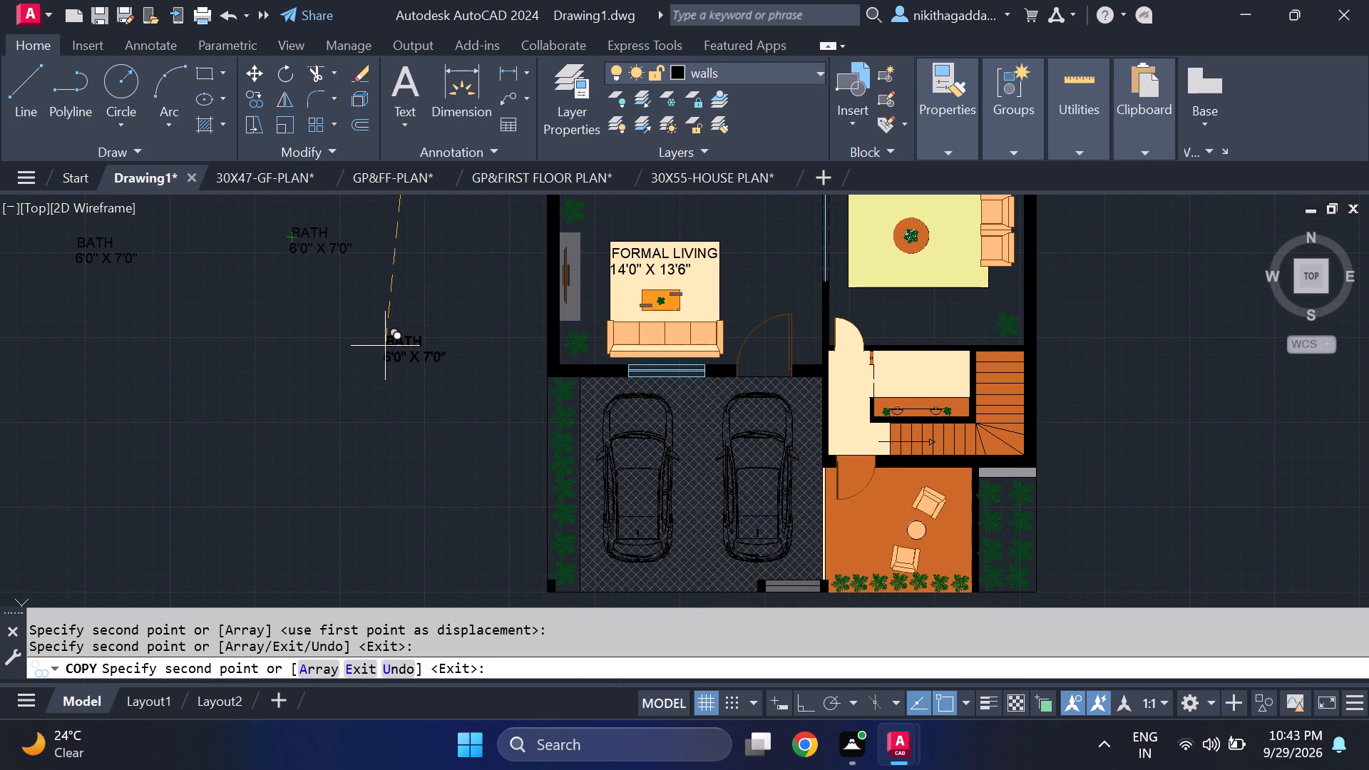
click(391, 340)
scroll(262, 419, down, 1)
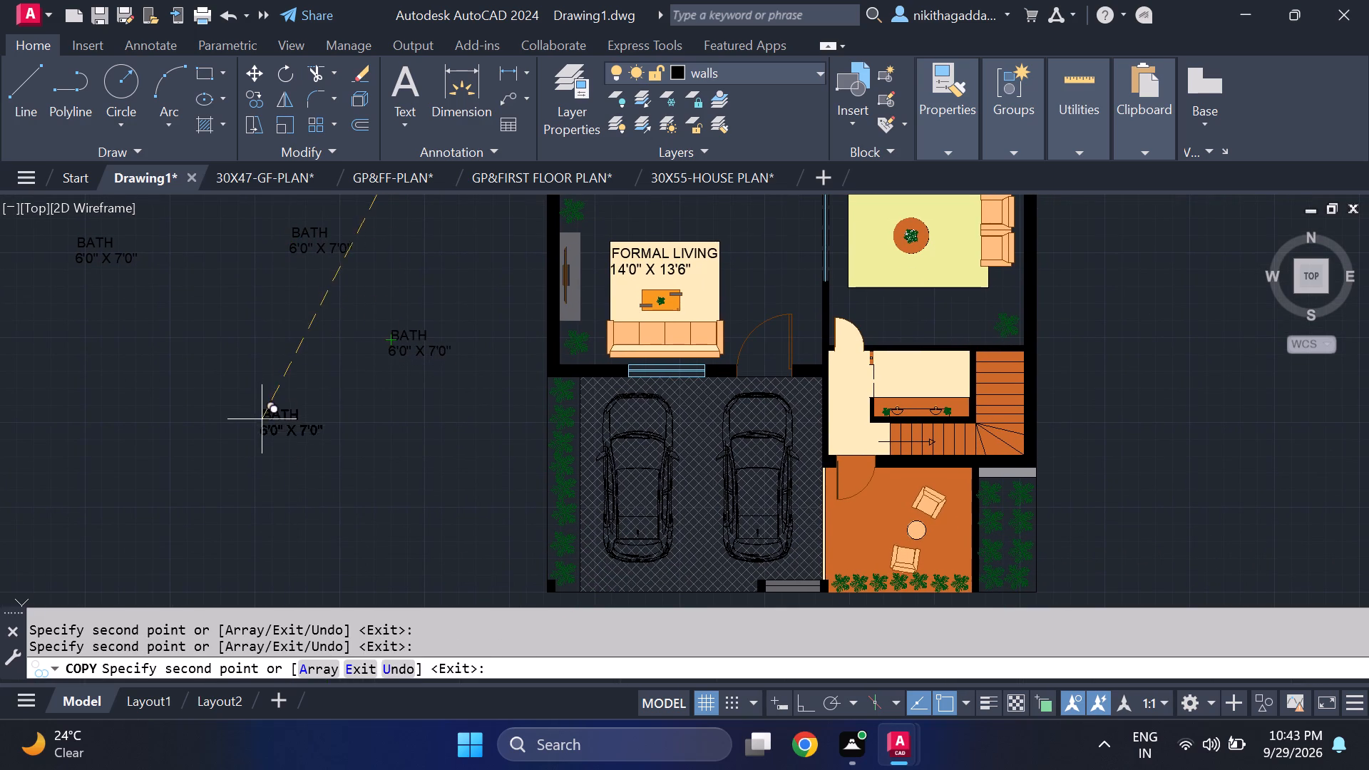
middle_drag(259, 418, 260, 334)
click(235, 349)
click(326, 453)
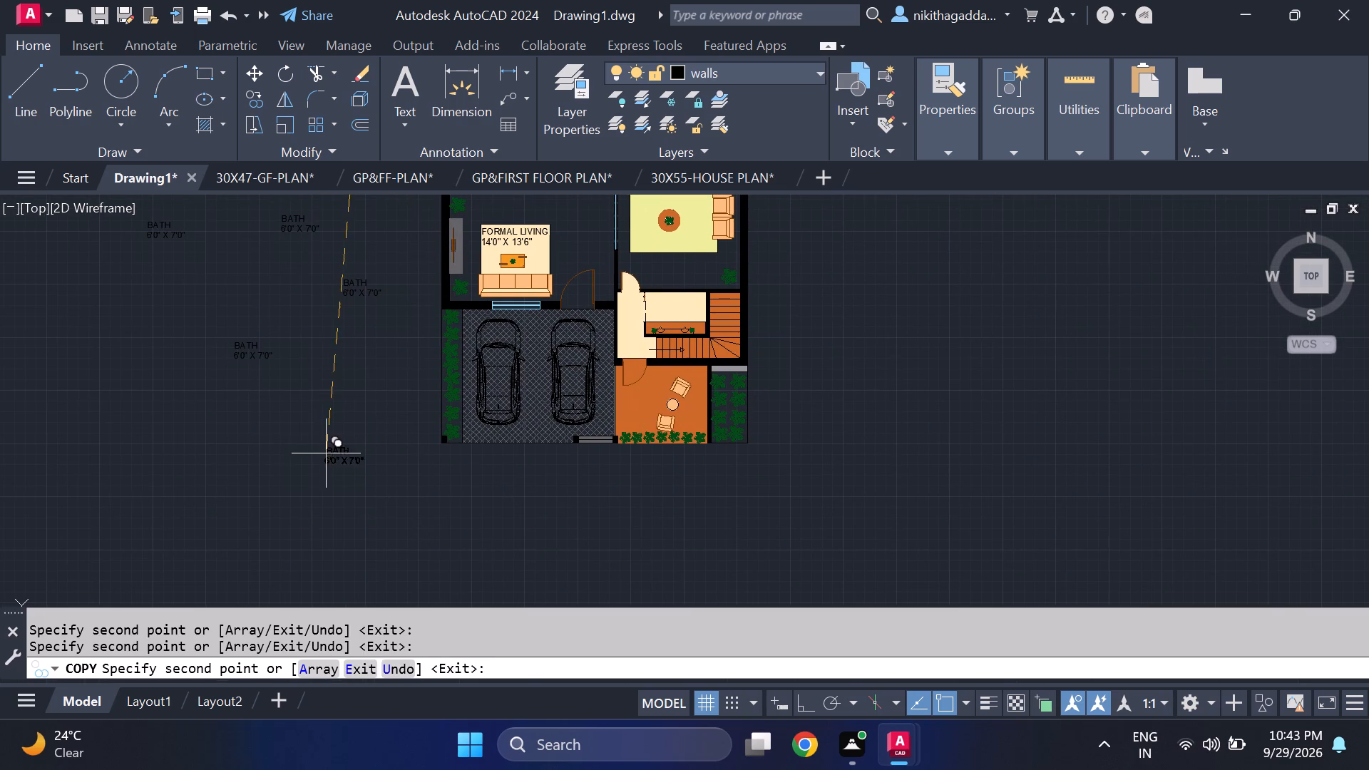
middle_drag(303, 460, 440, 334)
click(266, 372)
click(444, 481)
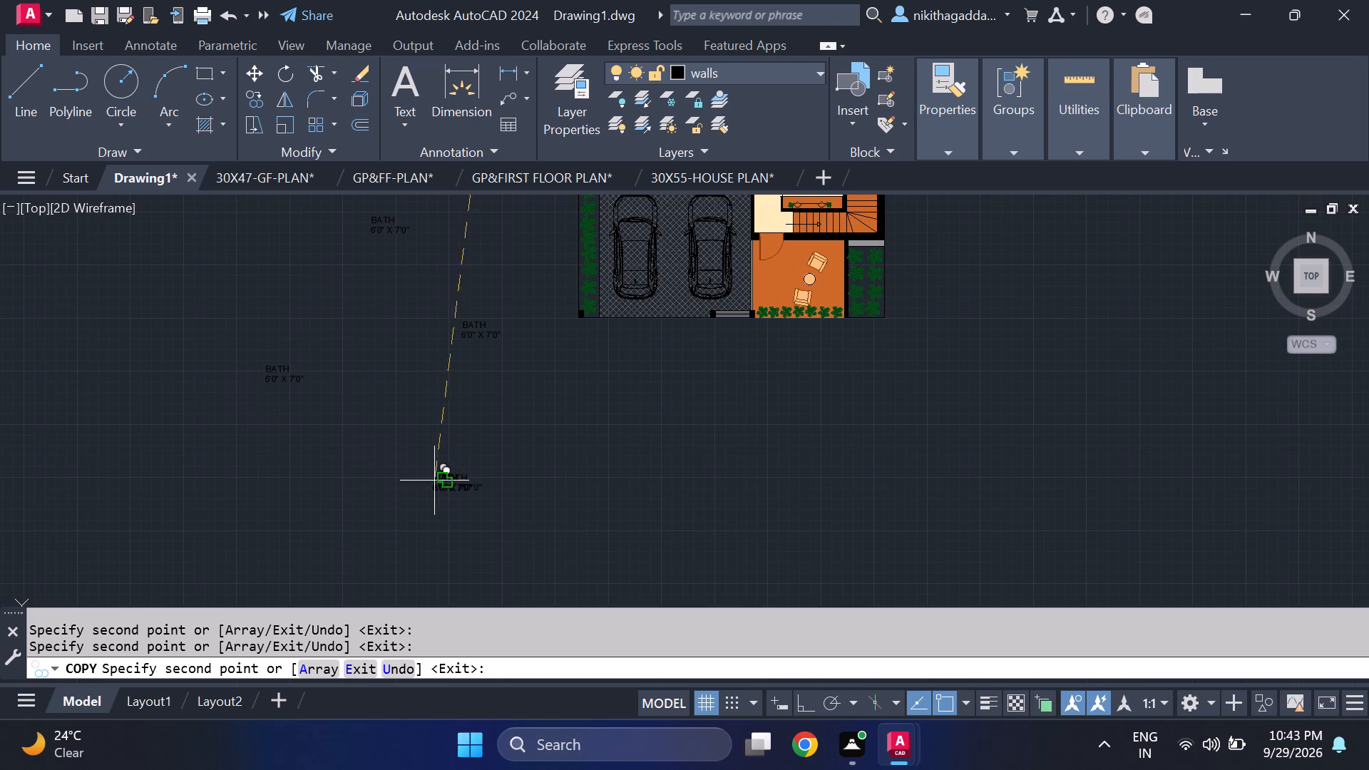
click(177, 517)
key(Escape)
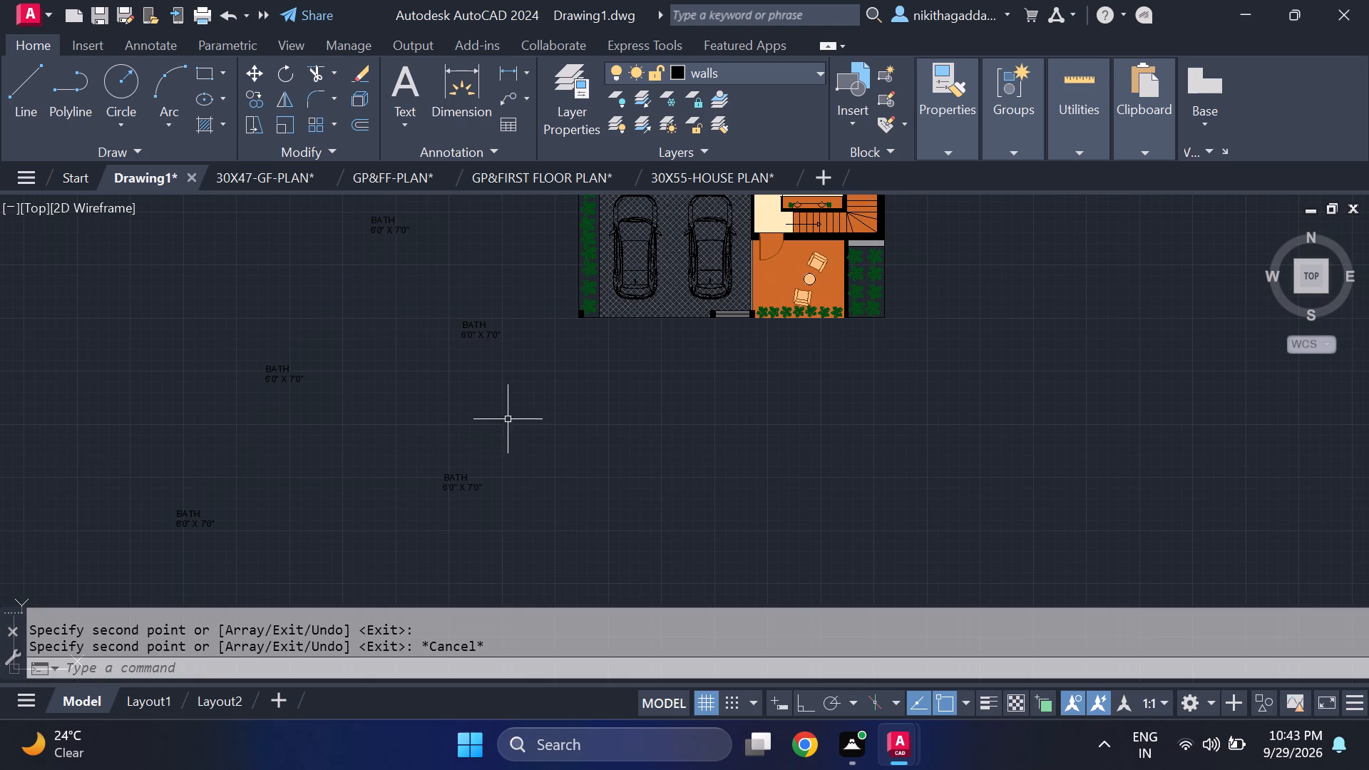
Move the original BATH name and size texts into the northern bathroom, just east of the utility room.
scroll(503, 415, down, 3)
middle_drag(481, 354, 488, 396)
scroll(501, 364, up, 6)
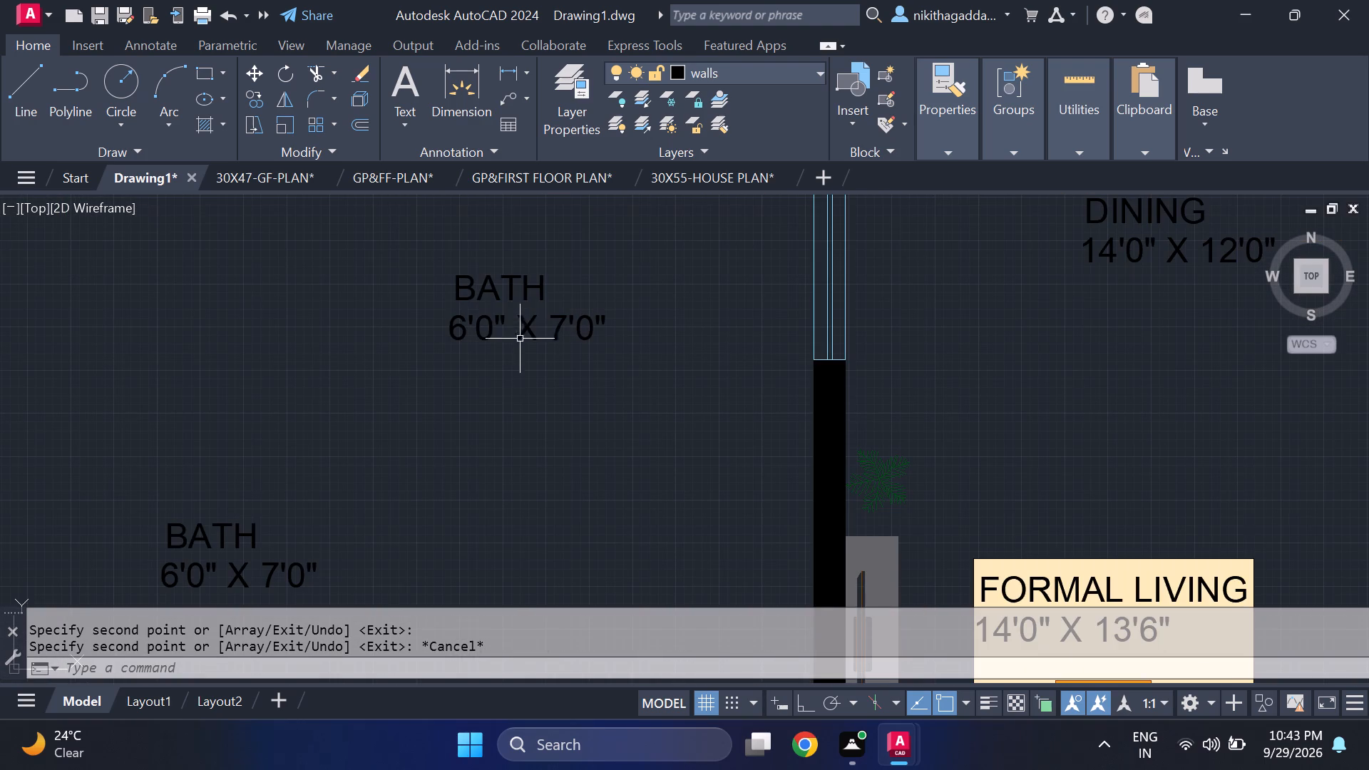
click(528, 275)
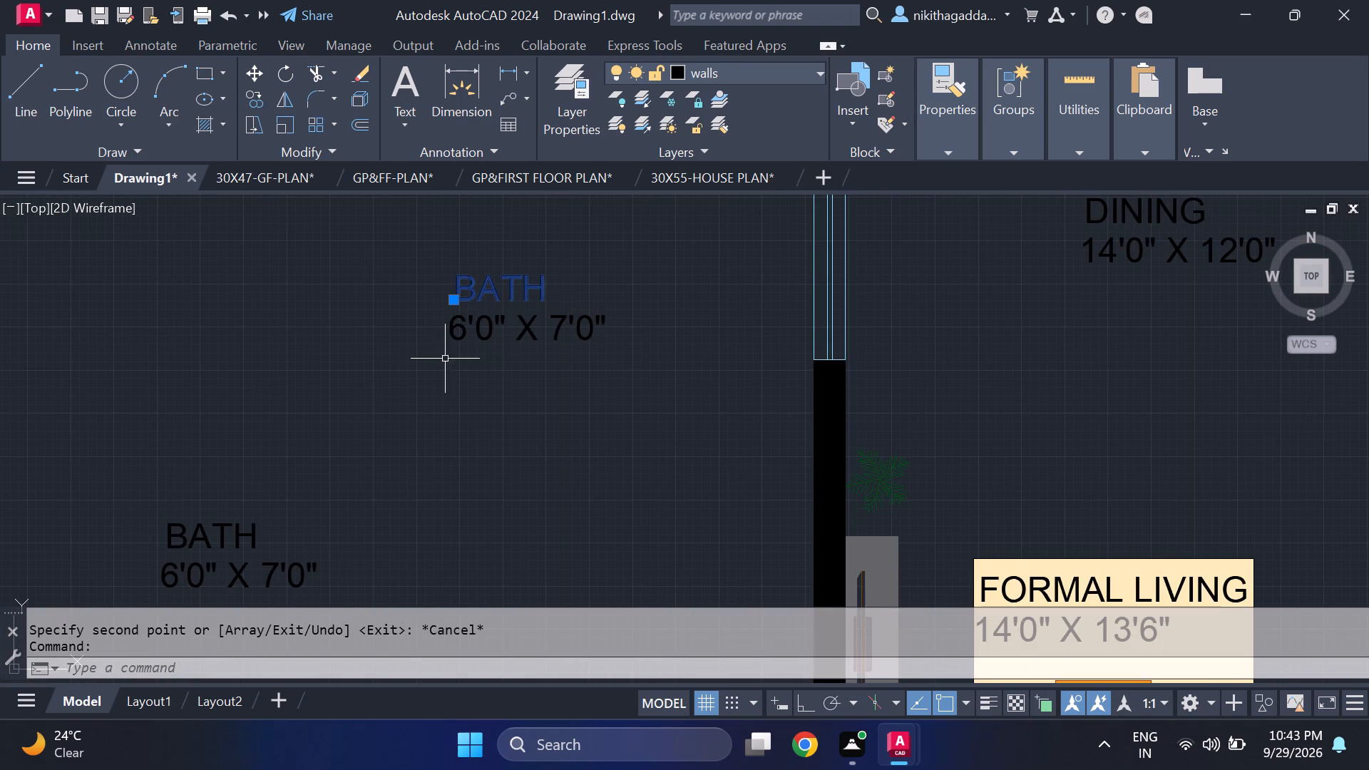
click(468, 337)
key(m)
key(Return)
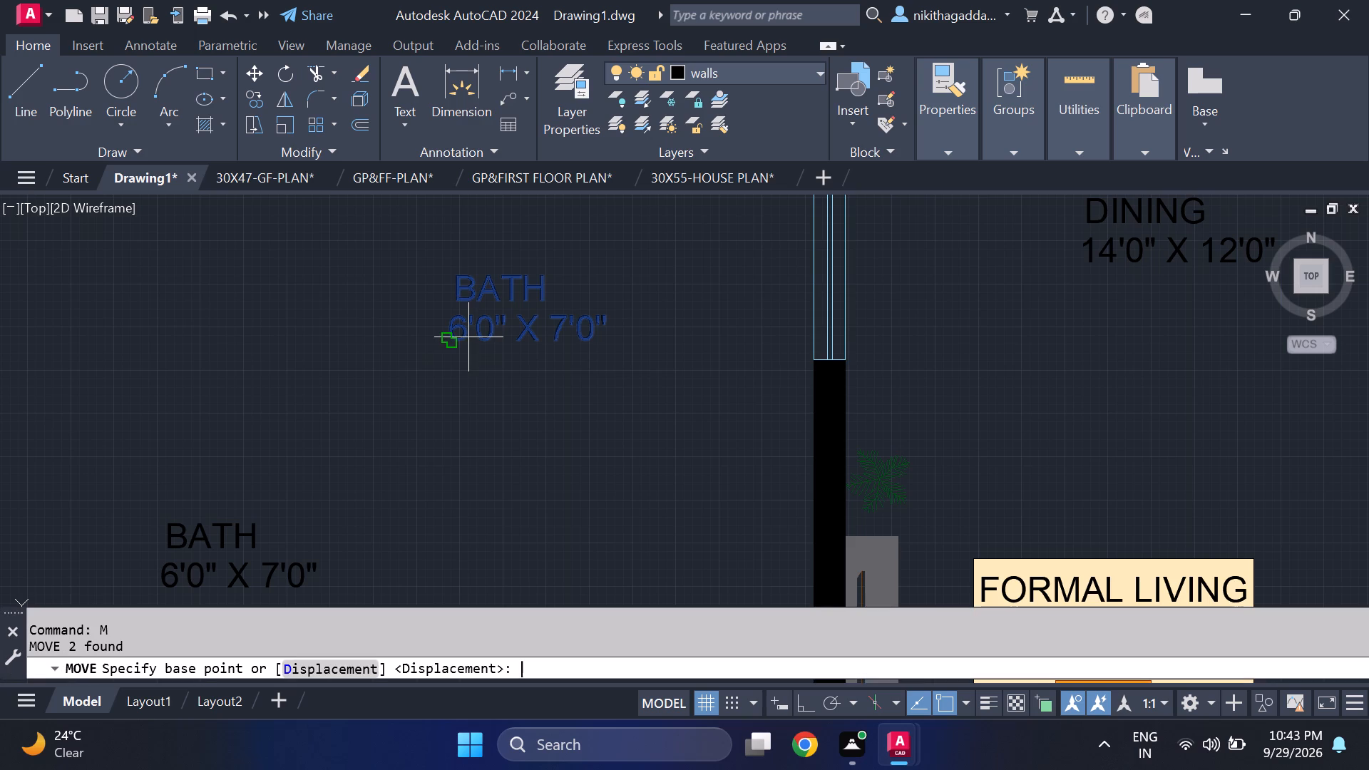
click(471, 297)
scroll(687, 267, down, 3)
middle_drag(660, 313, 657, 336)
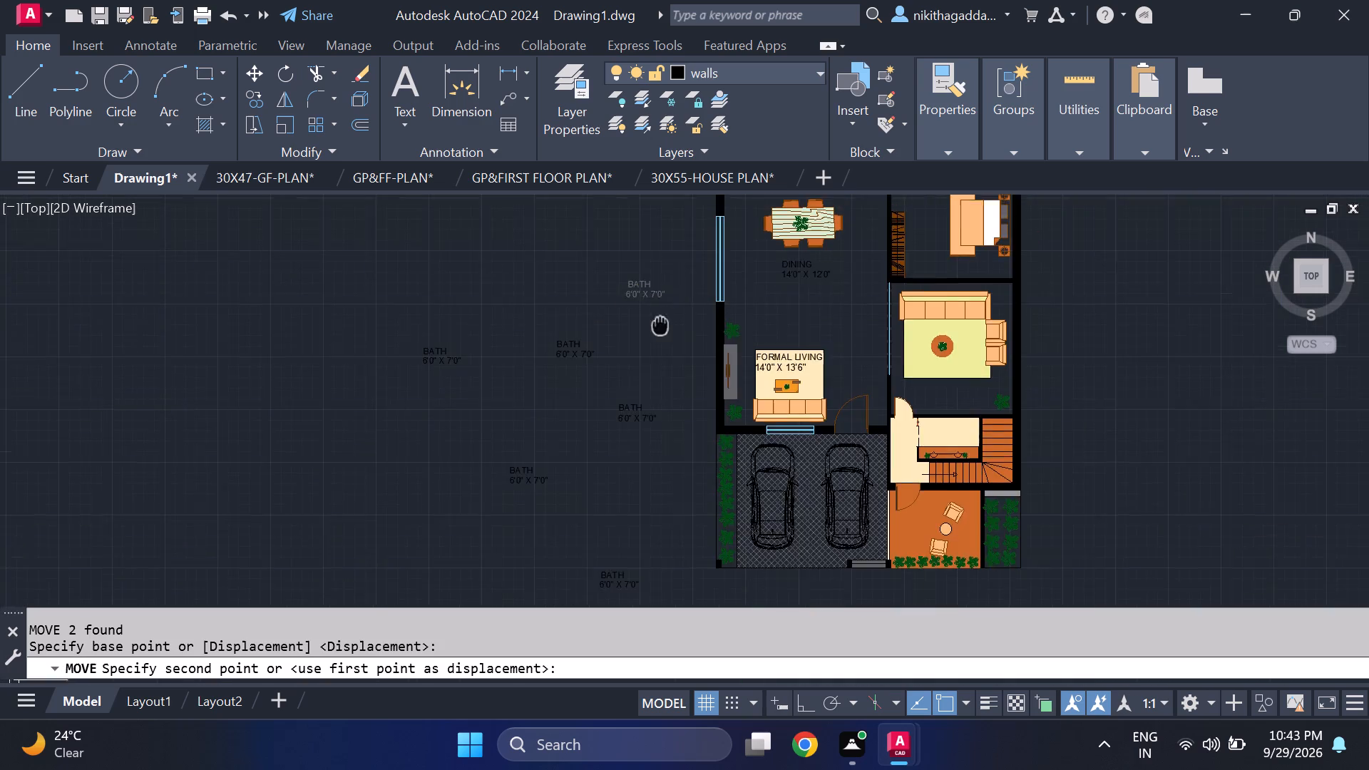
middle_drag(657, 336, 536, 518)
middle_drag(705, 255, 625, 456)
scroll(640, 399, up, 3)
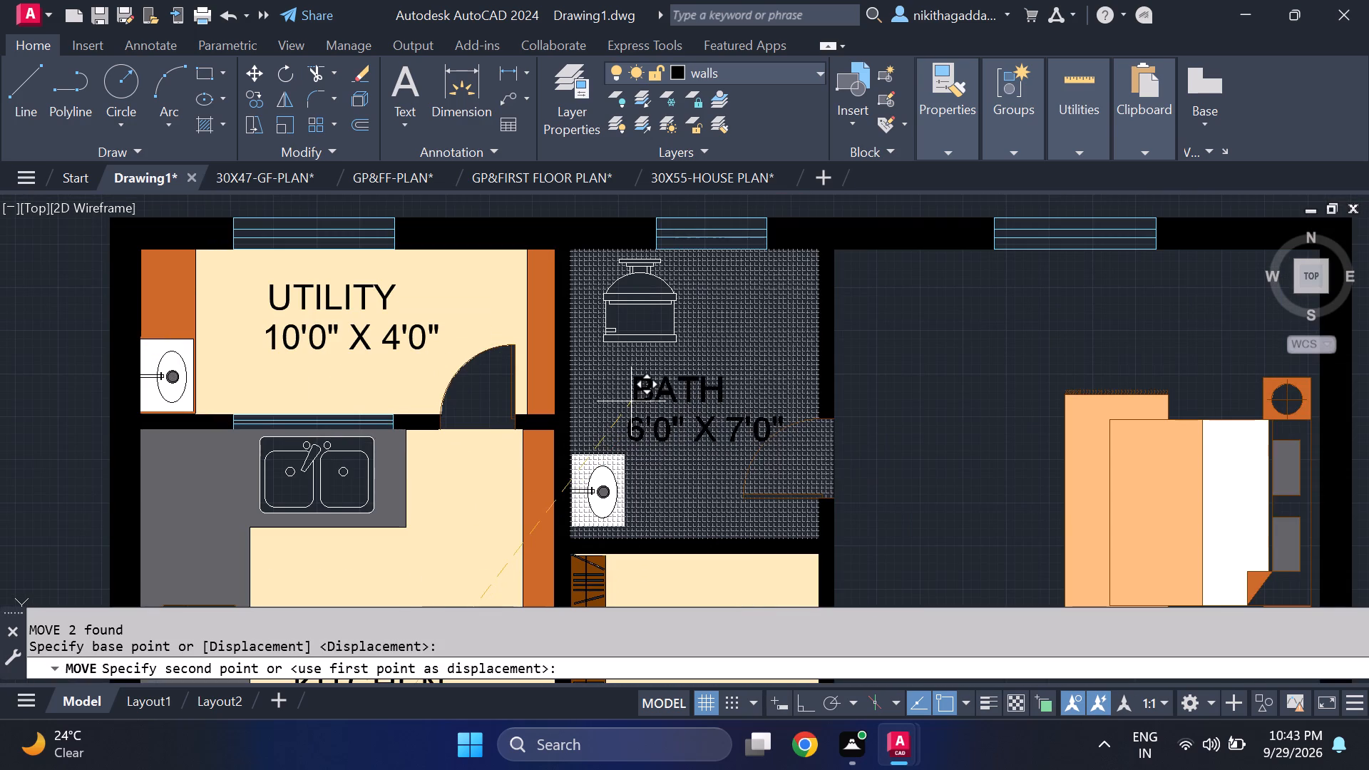
click(647, 396)
scroll(650, 433, down, 3)
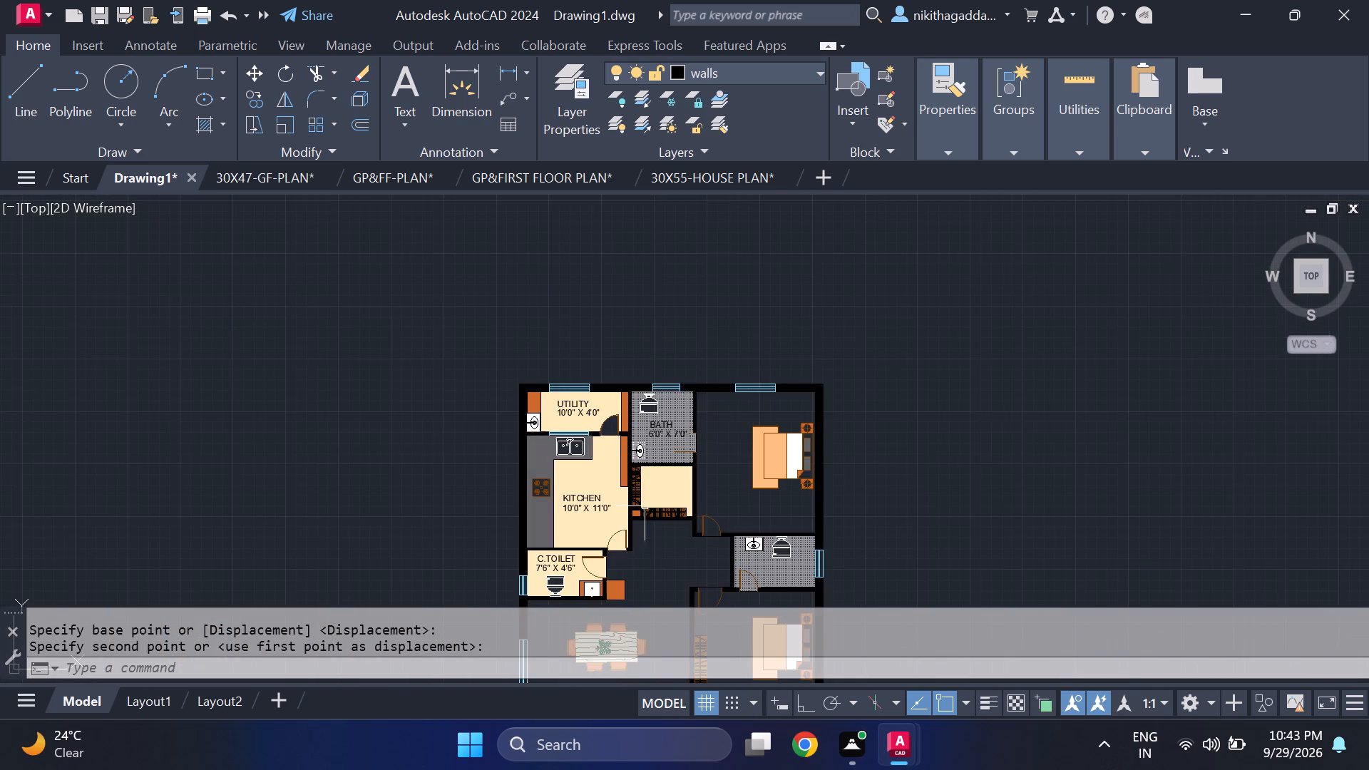
middle_drag(578, 538, 672, 389)
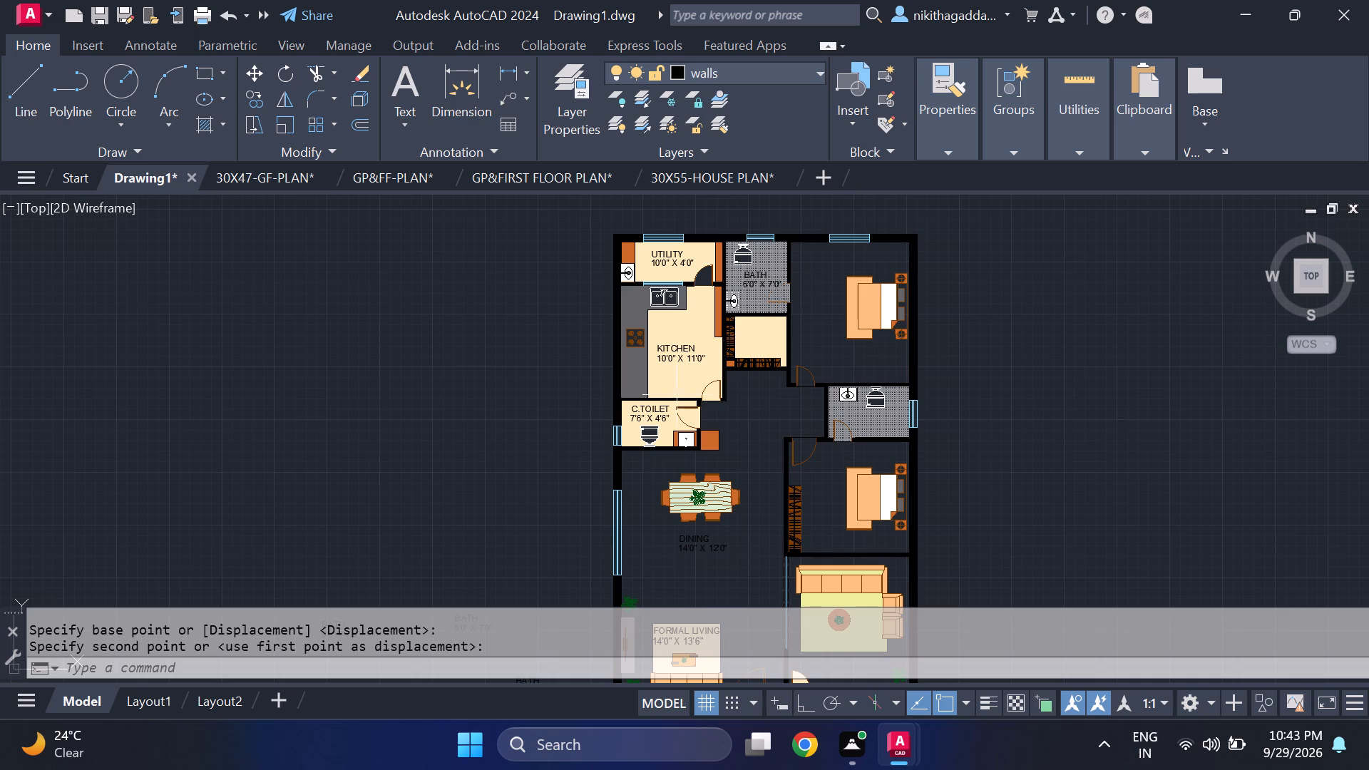
middle_drag(416, 518, 412, 499)
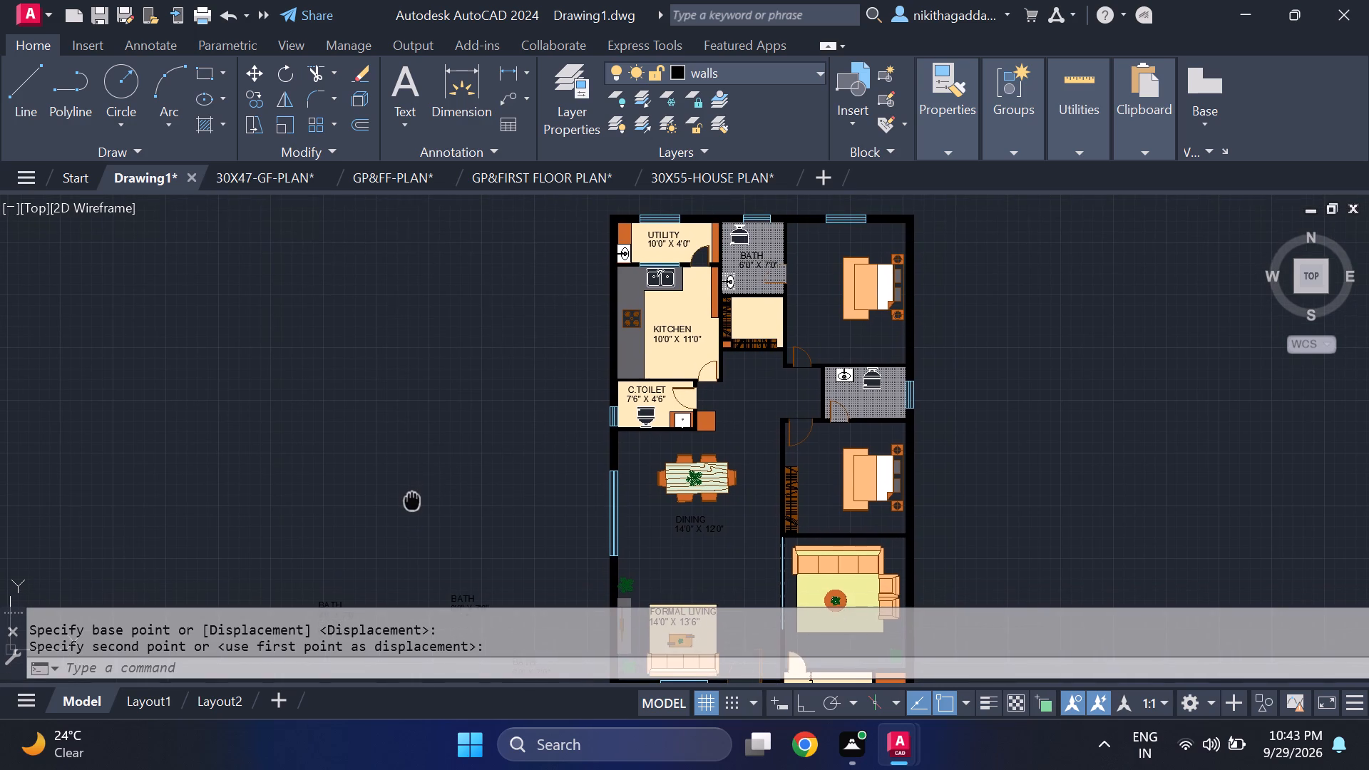
Draw two short lines across the wall between the small wardrobe room and the northeast bedroom, marking an opening's ends.
middle_drag(412, 499, 406, 456)
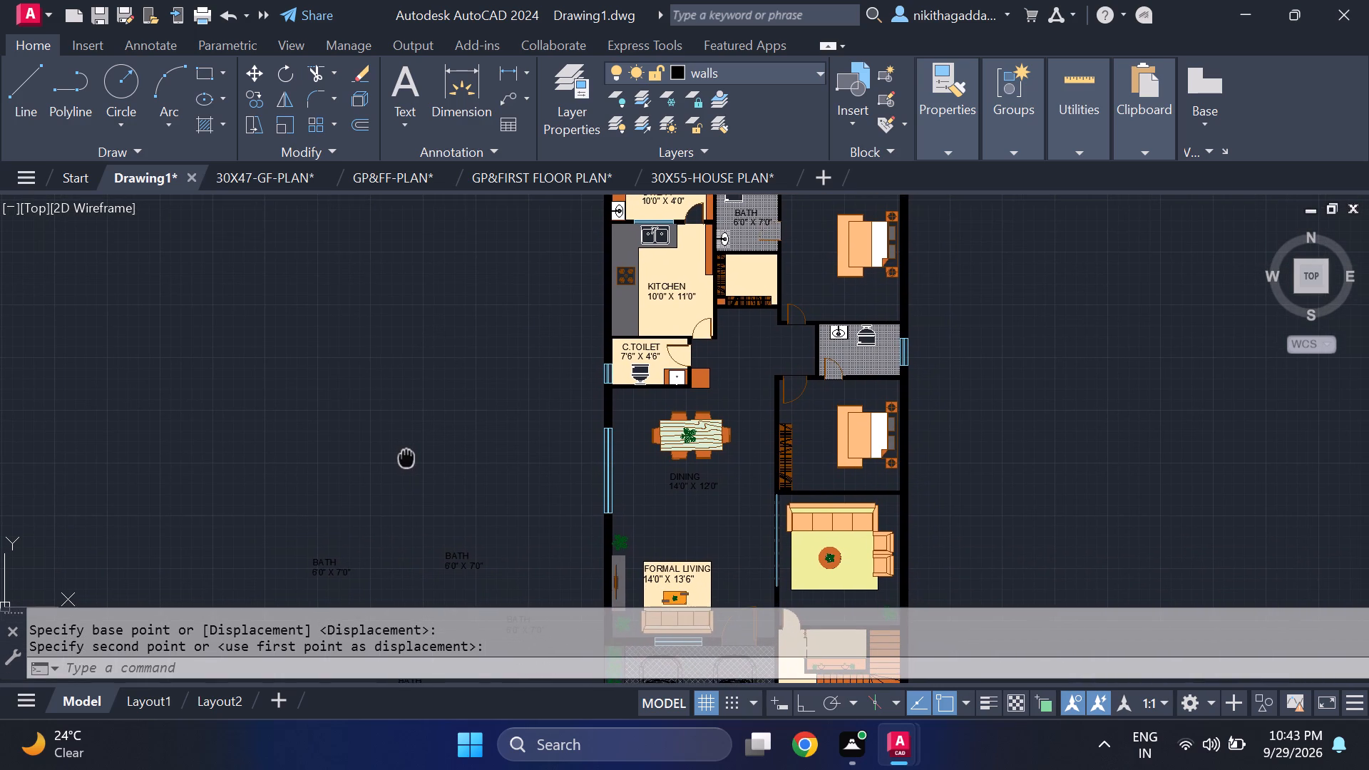
middle_drag(406, 456, 405, 455)
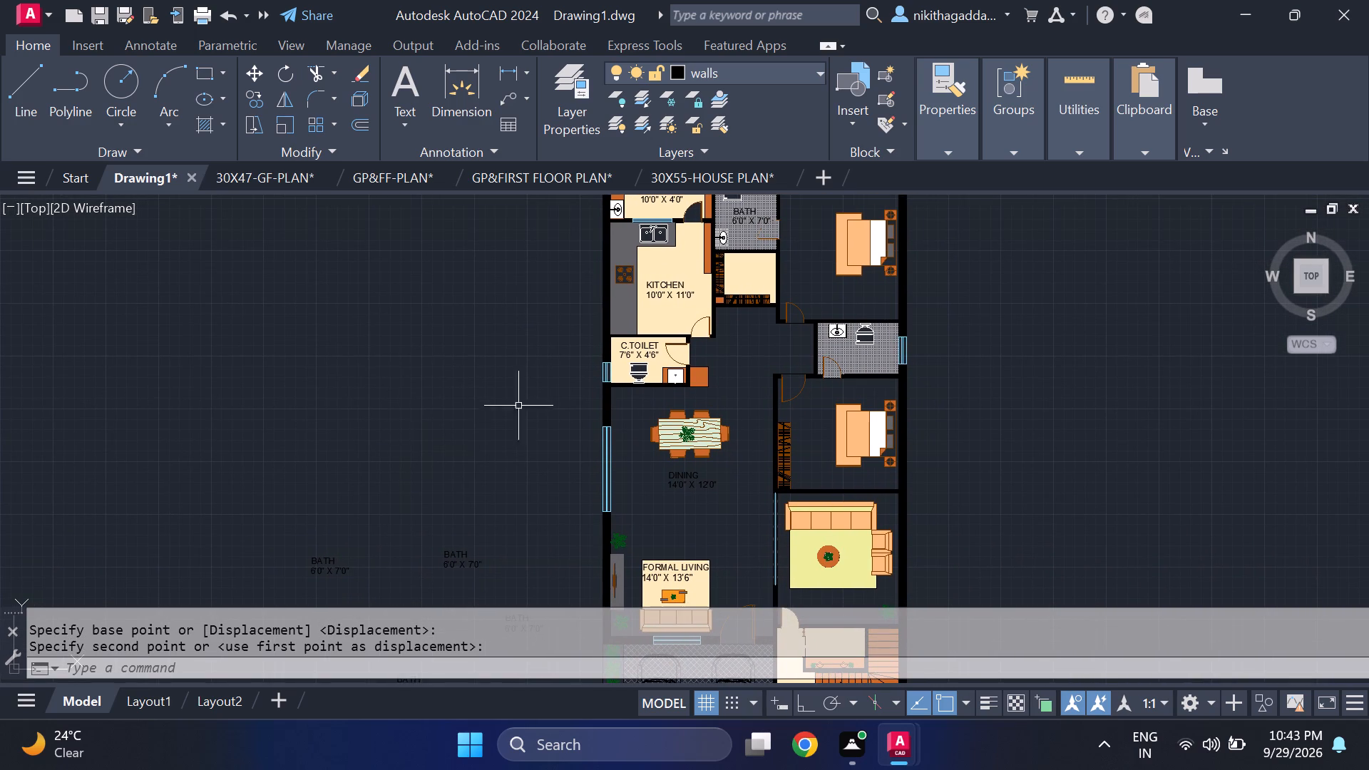
scroll(497, 425, down, 3)
scroll(588, 406, up, 3)
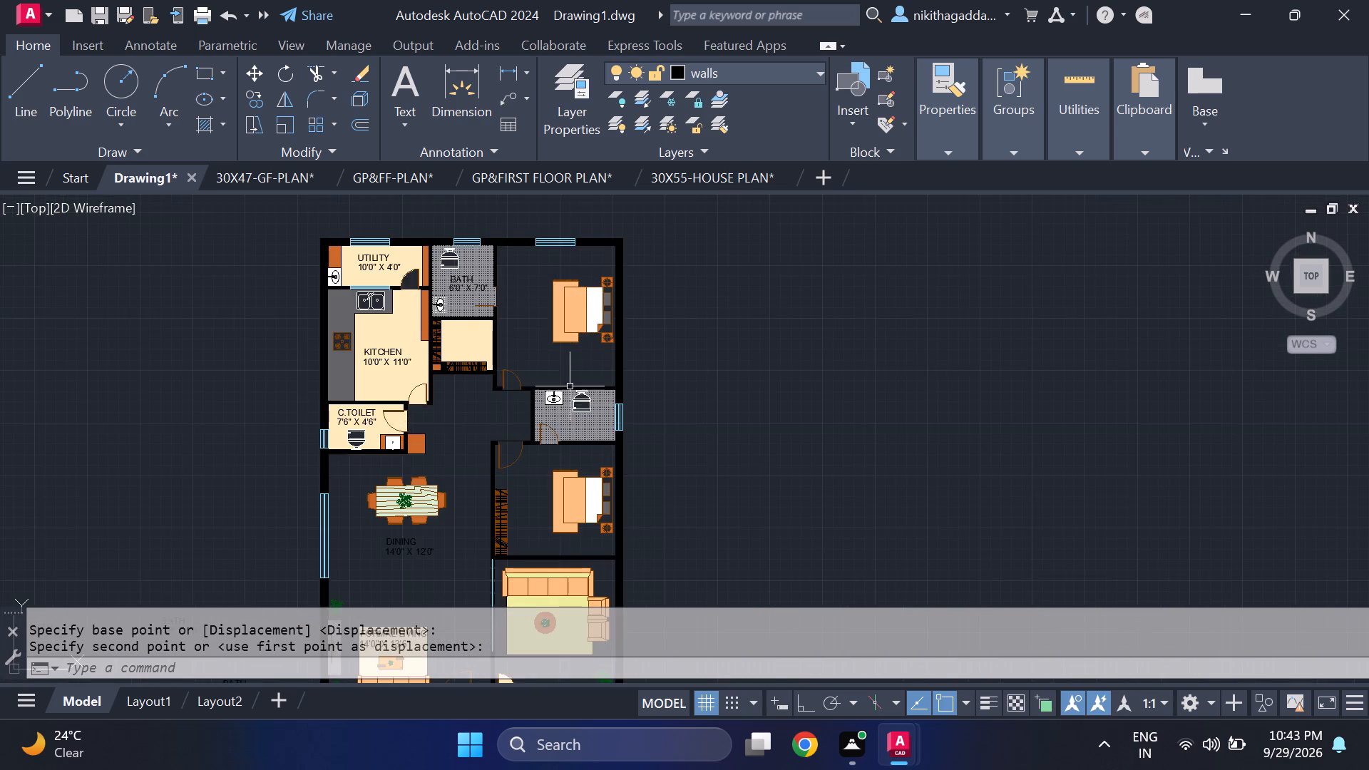
scroll(518, 319, up, 4)
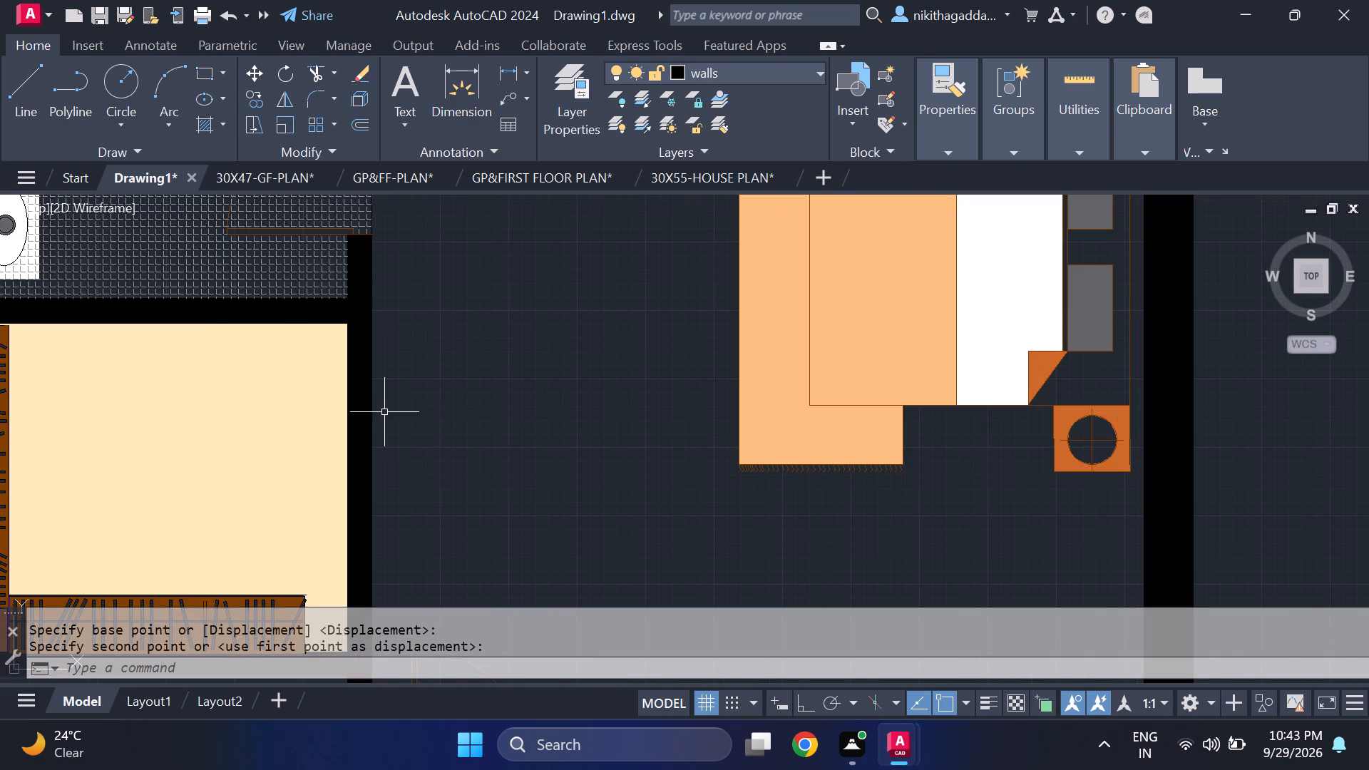
scroll(384, 414, down, 3)
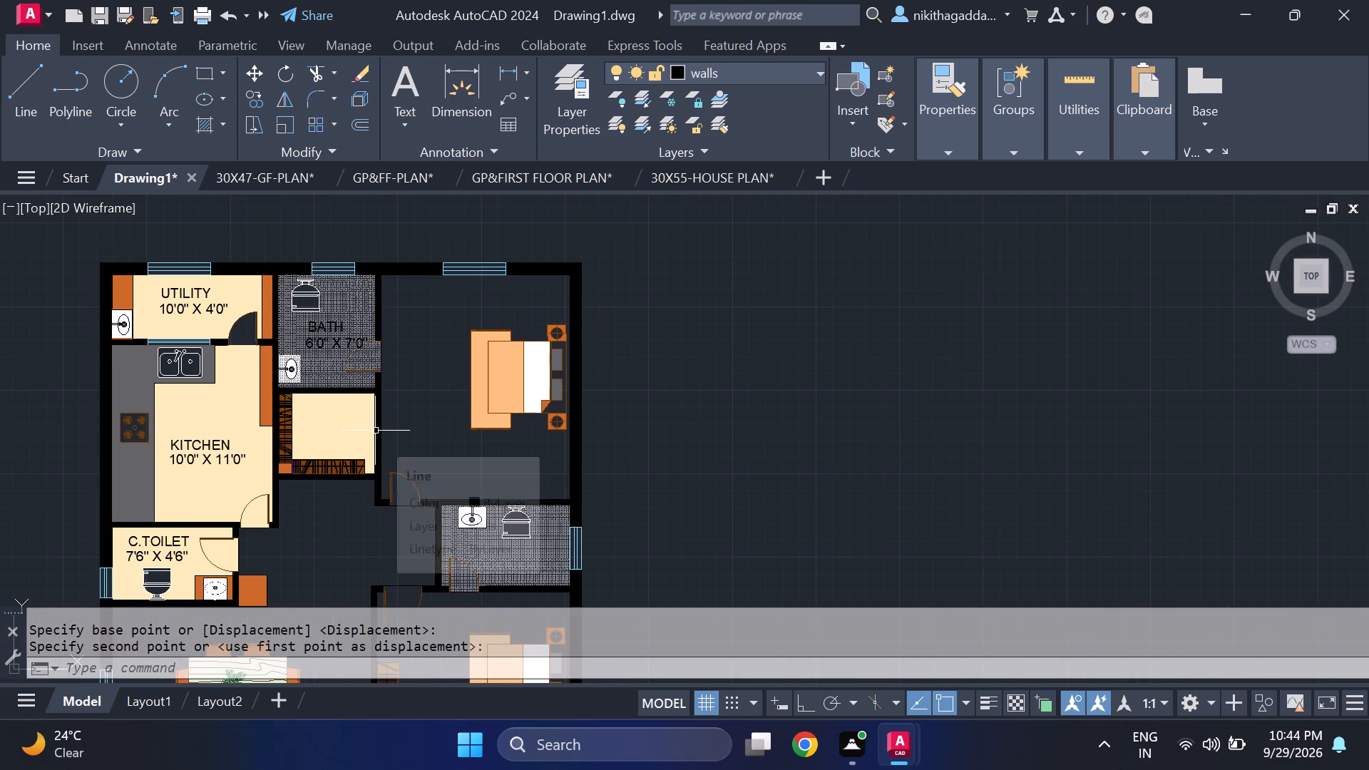
key(l)
key(Return)
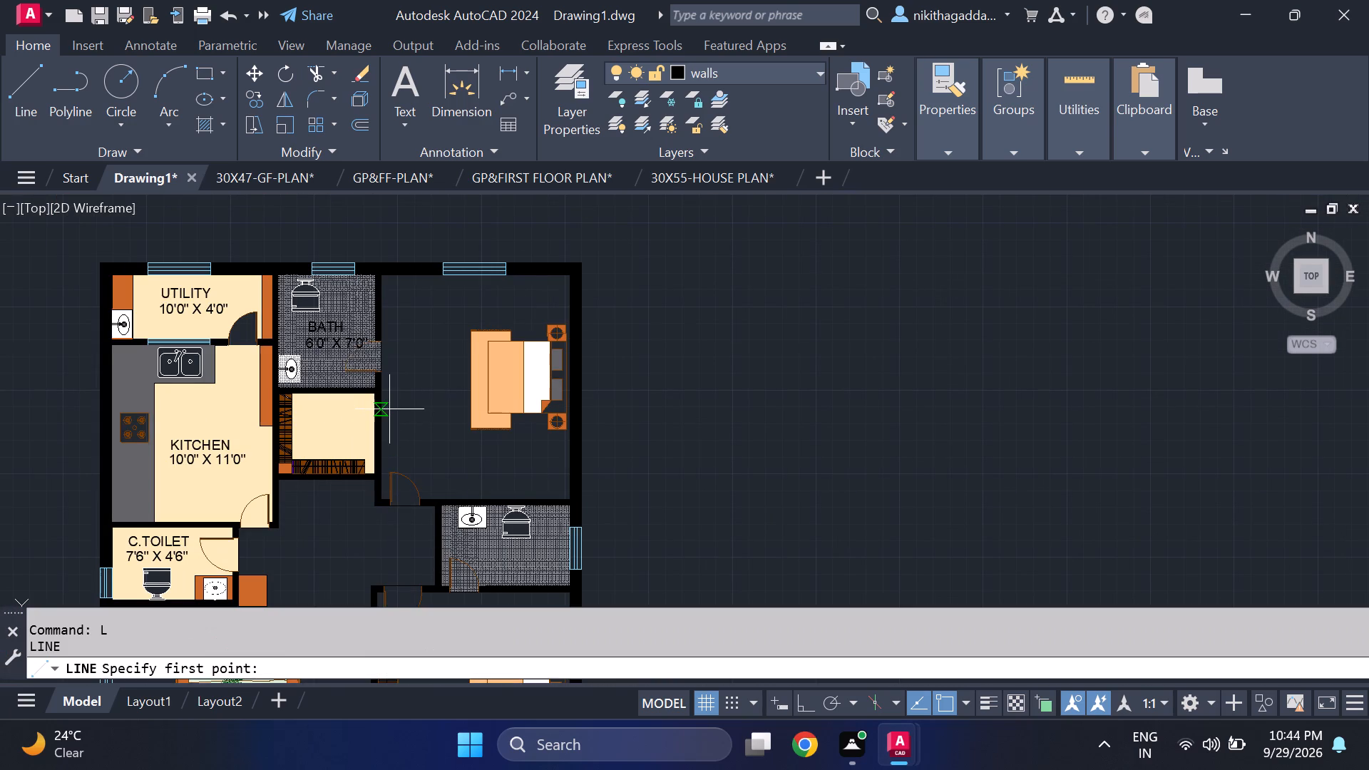
scroll(369, 426, up, 3)
click(388, 386)
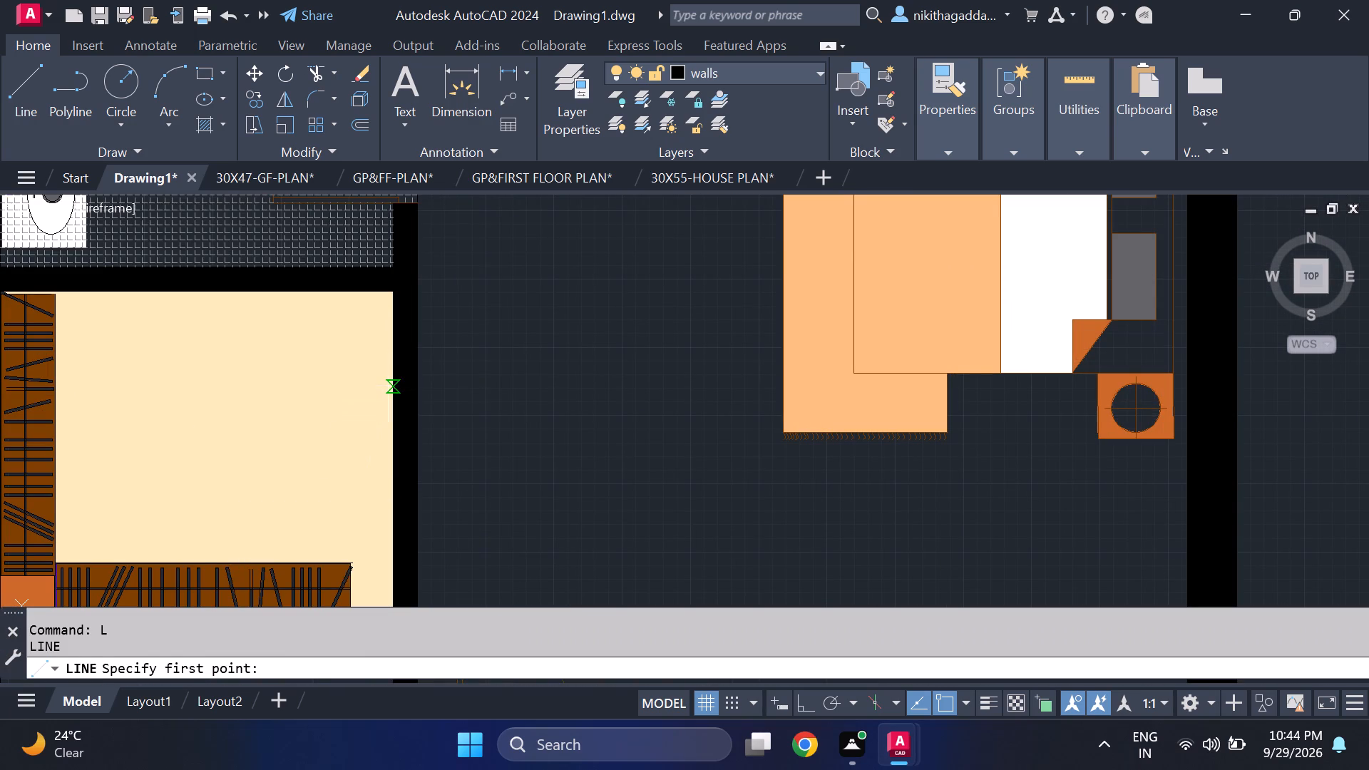
click(424, 386)
key(Escape)
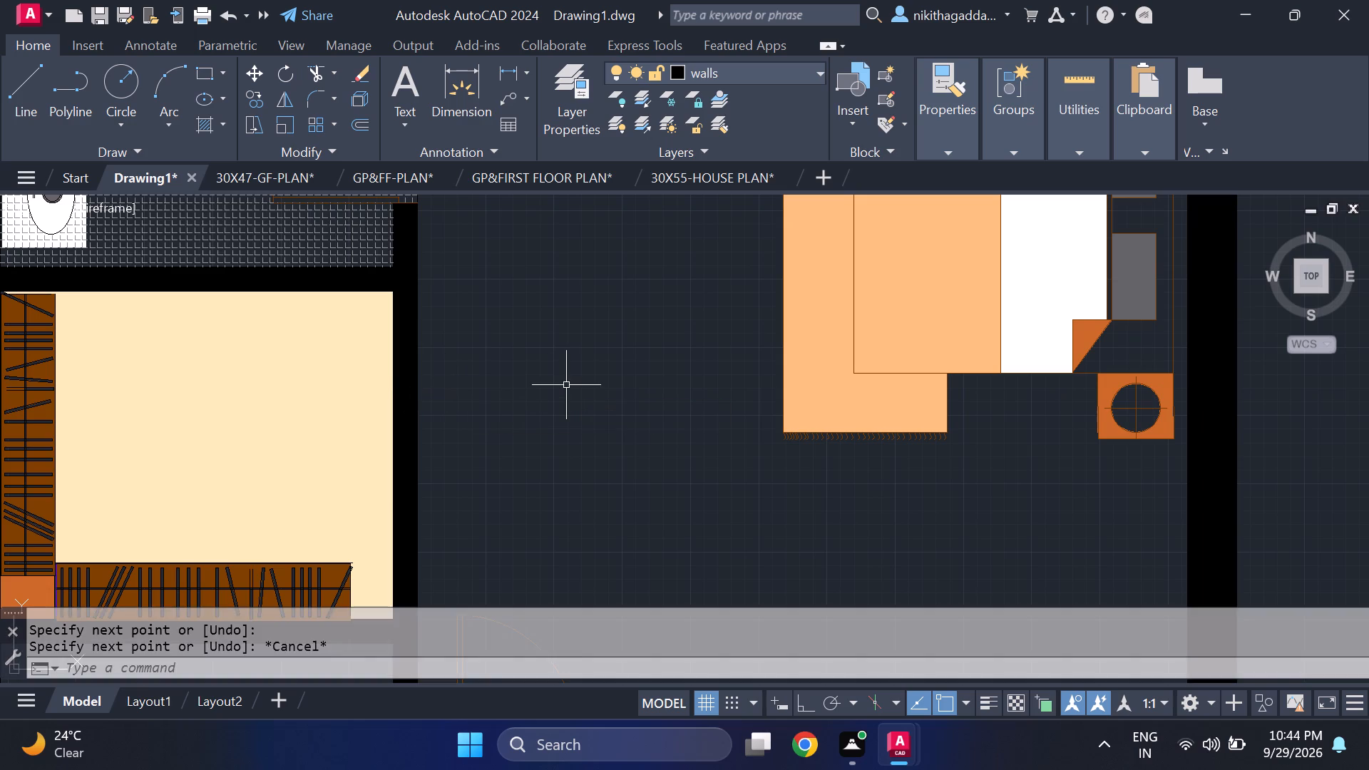
key(space)
click(389, 483)
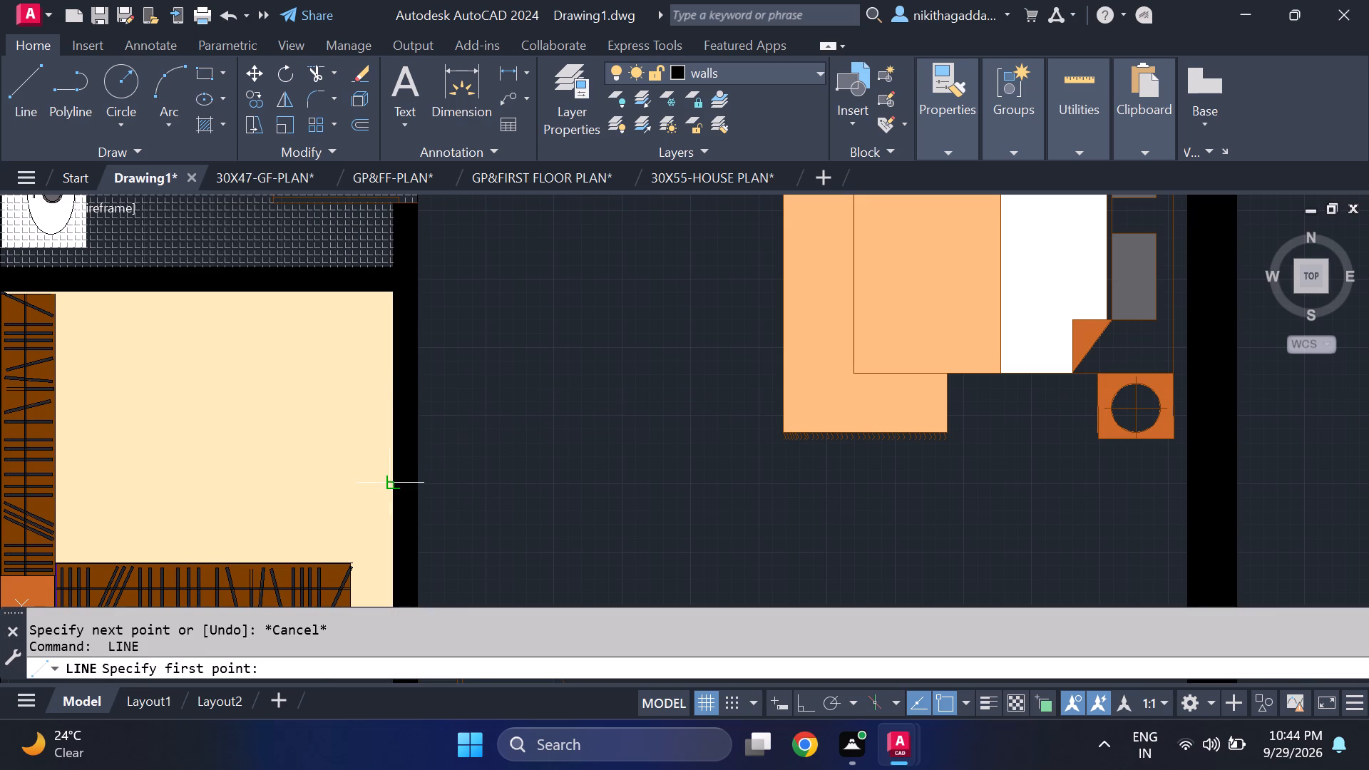
click(424, 477)
key(Escape)
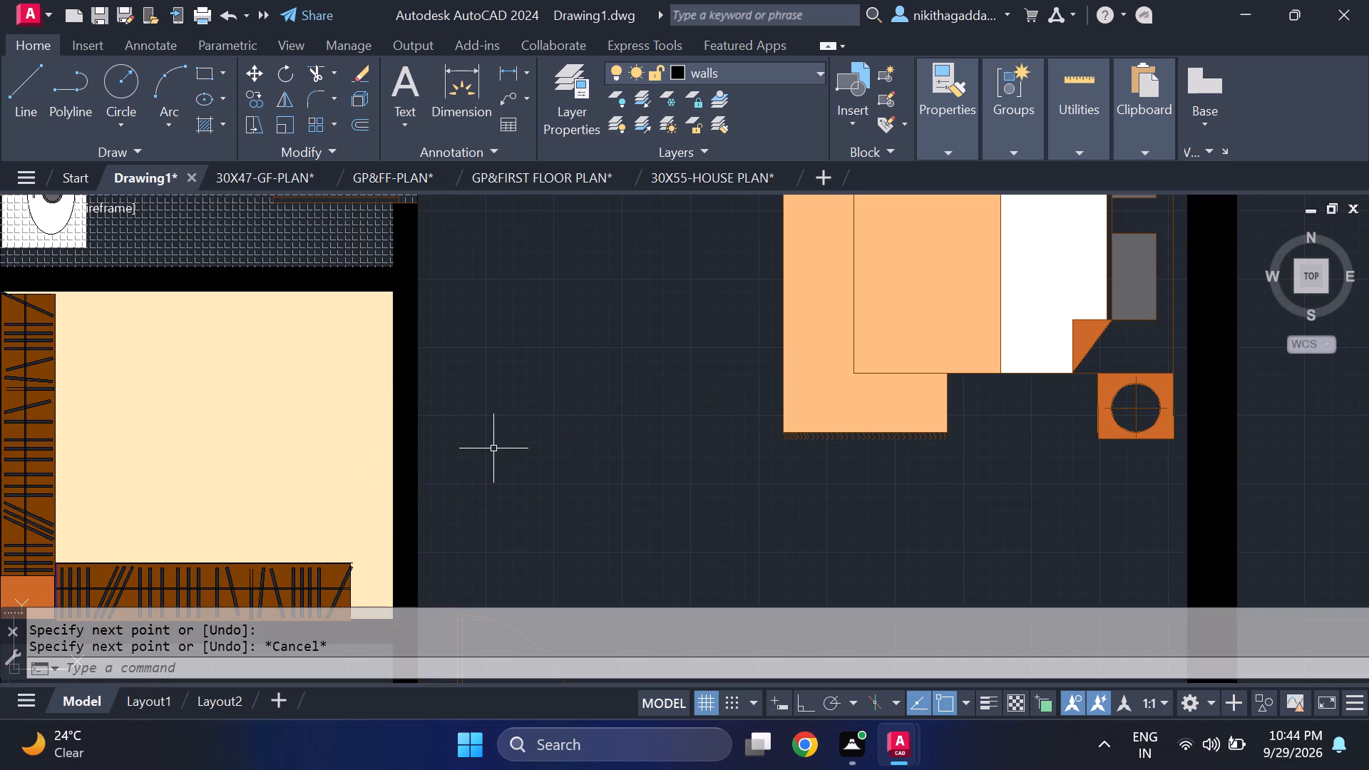
Trim away the solid wall fill between the two short lines to open the wardrobe room's east wall.
text(TR)
key(Return)
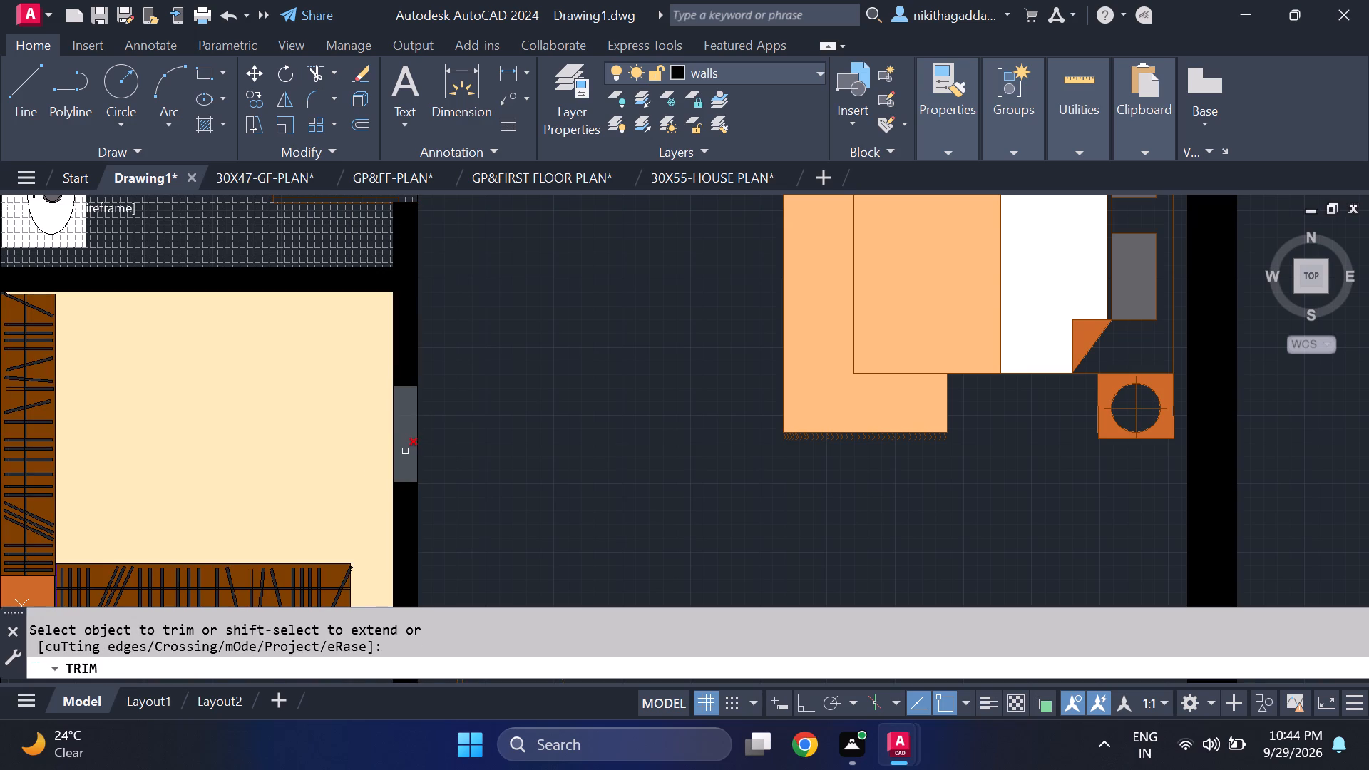
click(405, 451)
key(Escape)
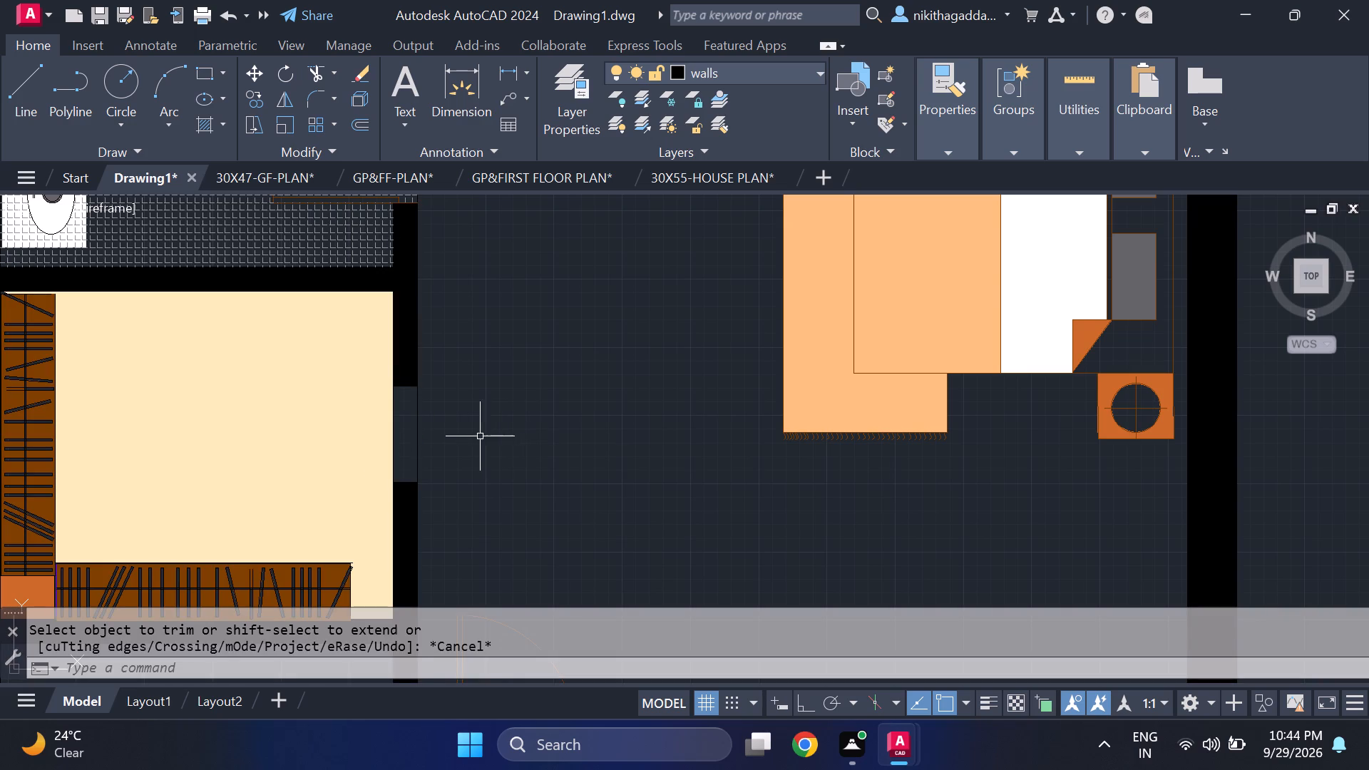
scroll(458, 437, up, 1)
scroll(450, 450, down, 2)
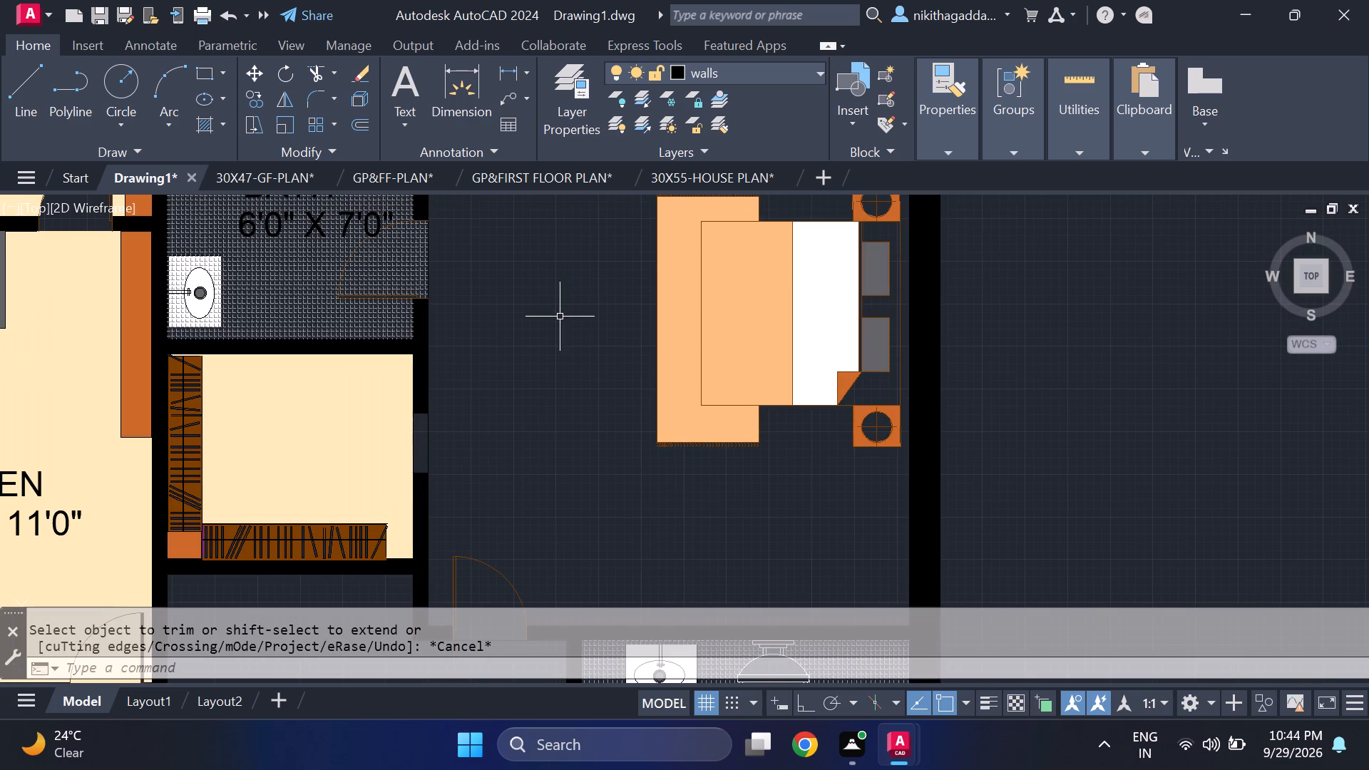
Set the current drawing colour to index colour 31.
click(784, 73)
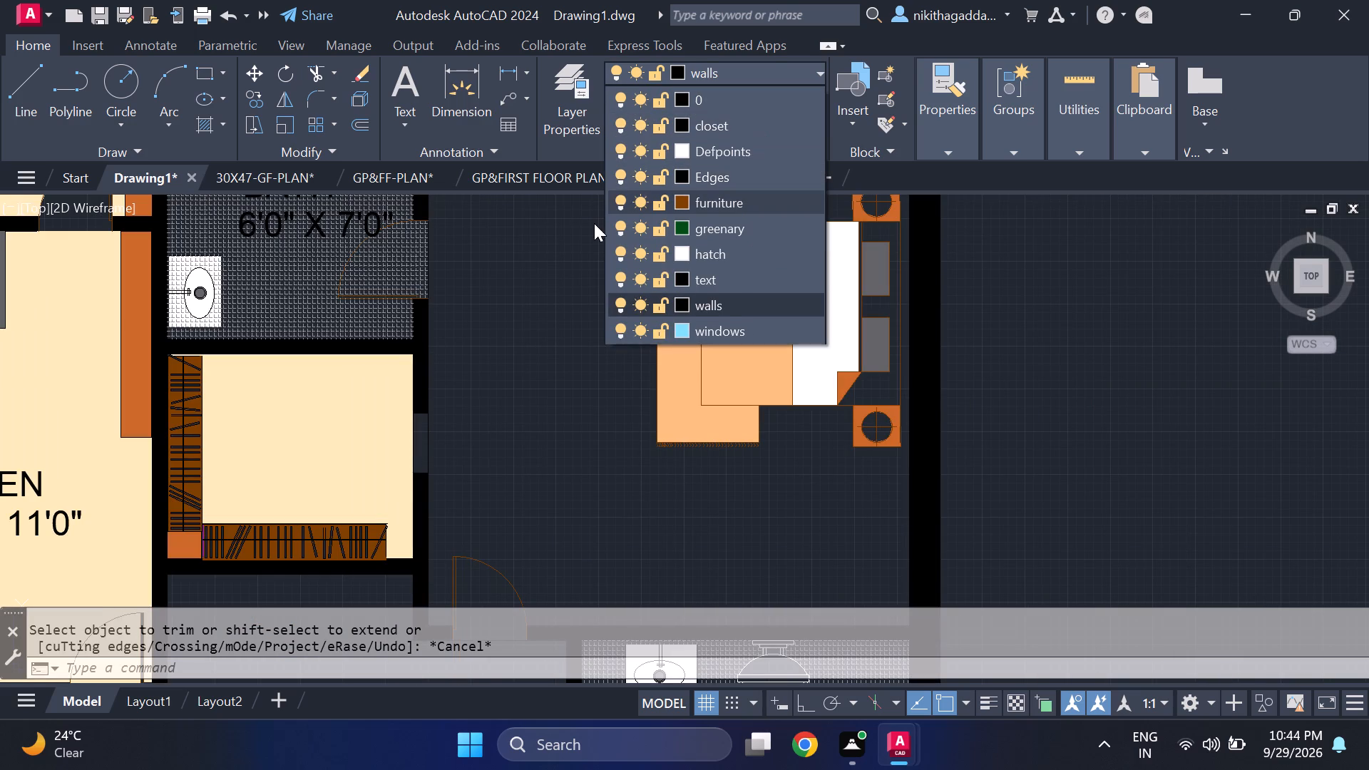
key(Escape)
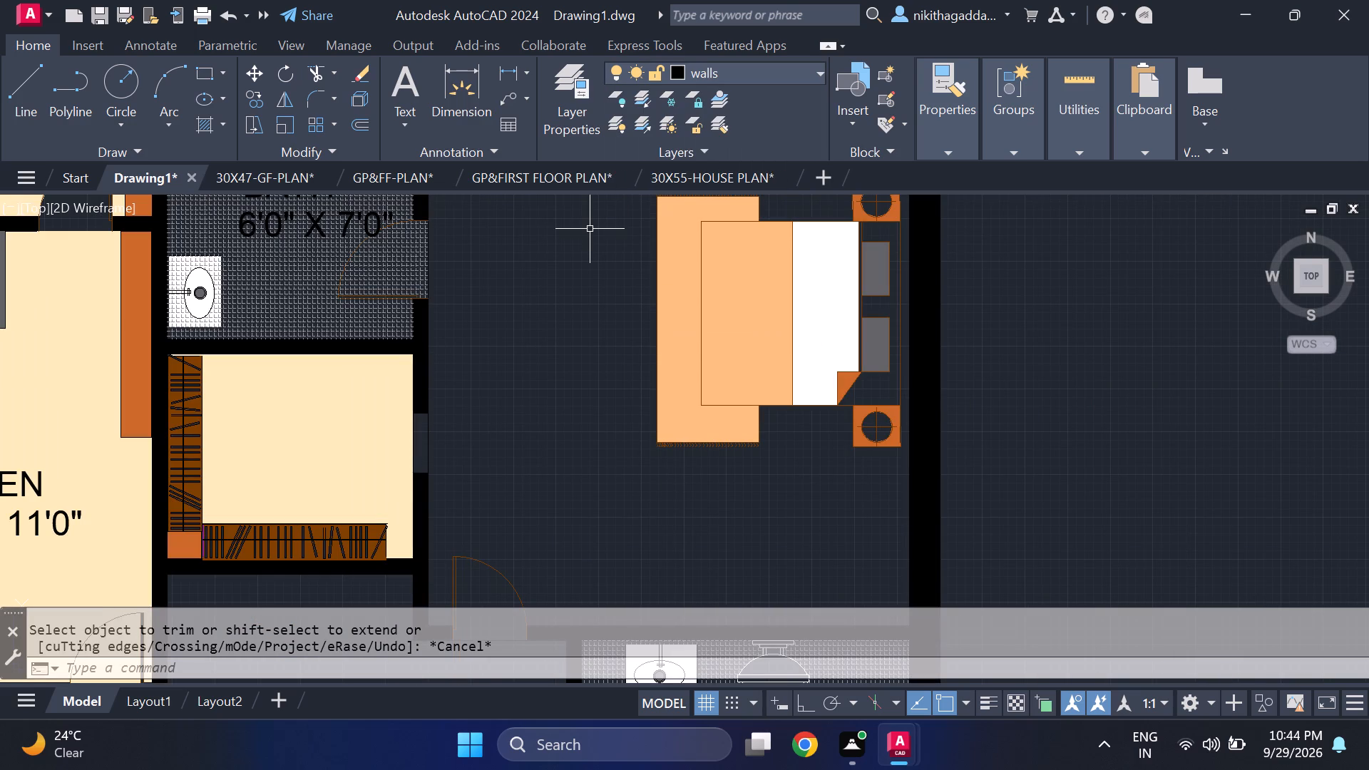
text(COLOR)
key(Return)
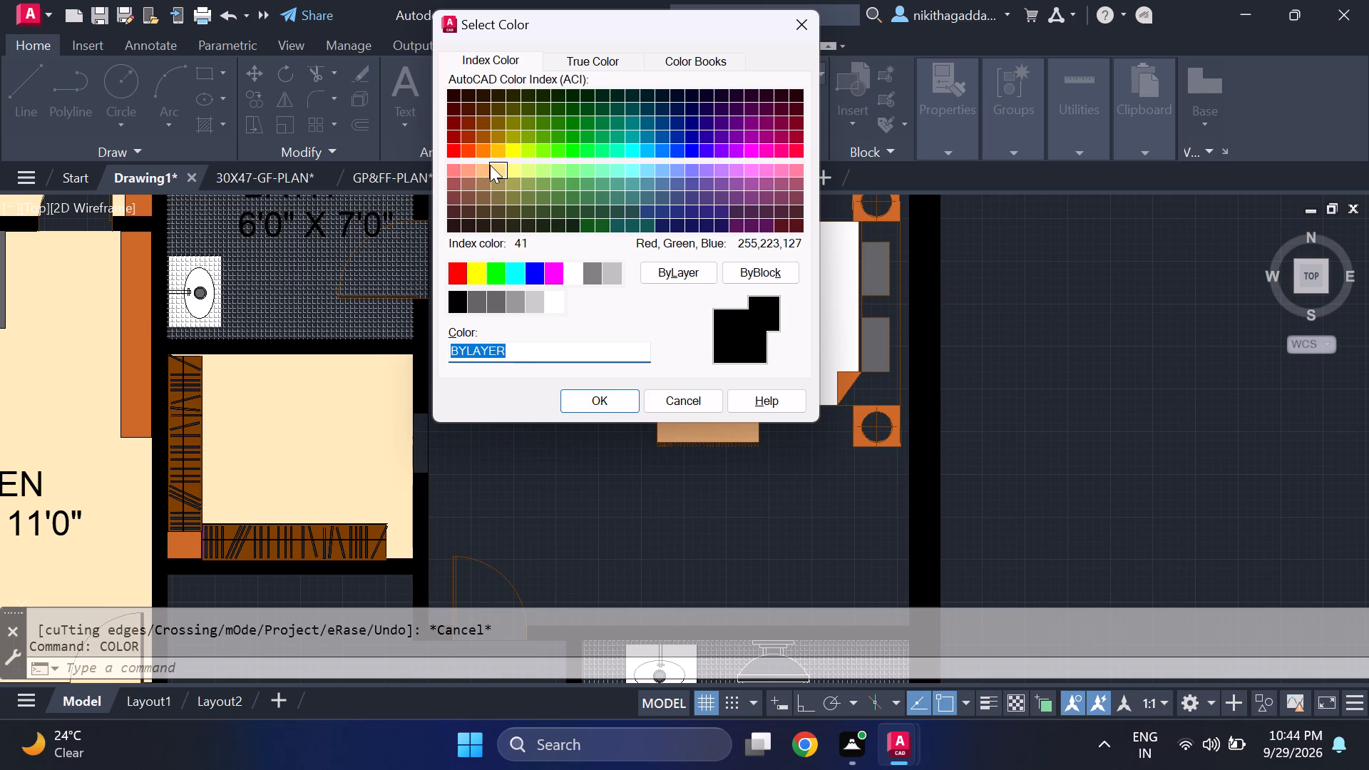
click(484, 169)
click(619, 396)
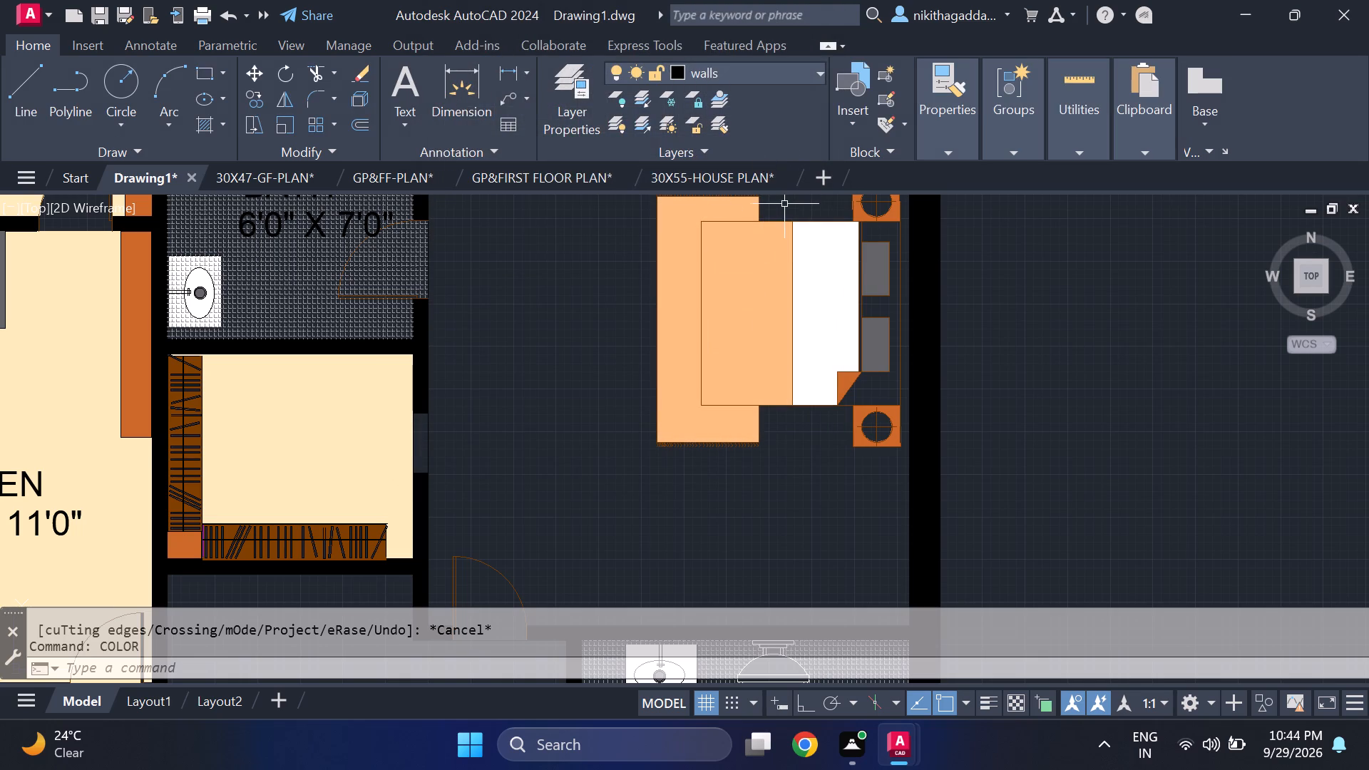
click(948, 139)
key(Escape)
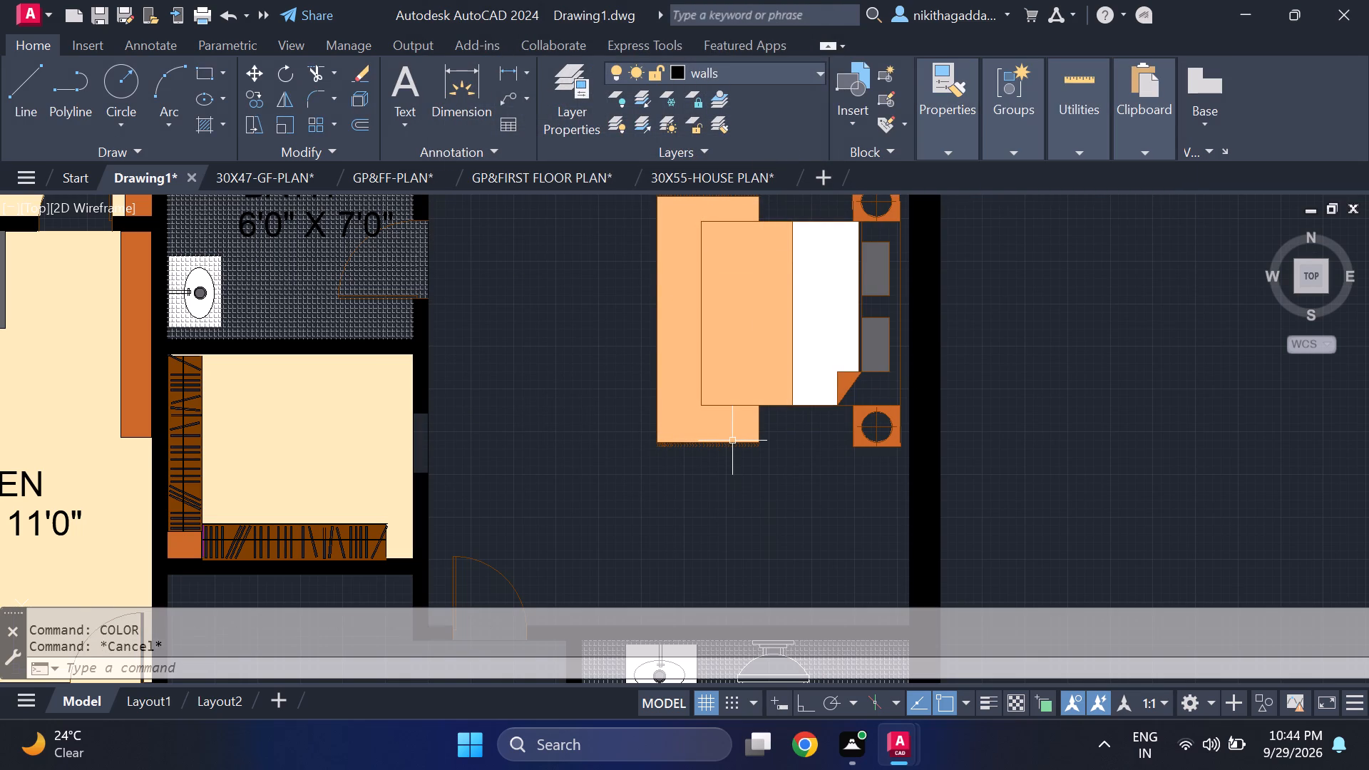
Draw a vertical line along the middle of the new wall opening, from its south end to its north end.
key(l)
key(Return)
scroll(445, 474, up, 2)
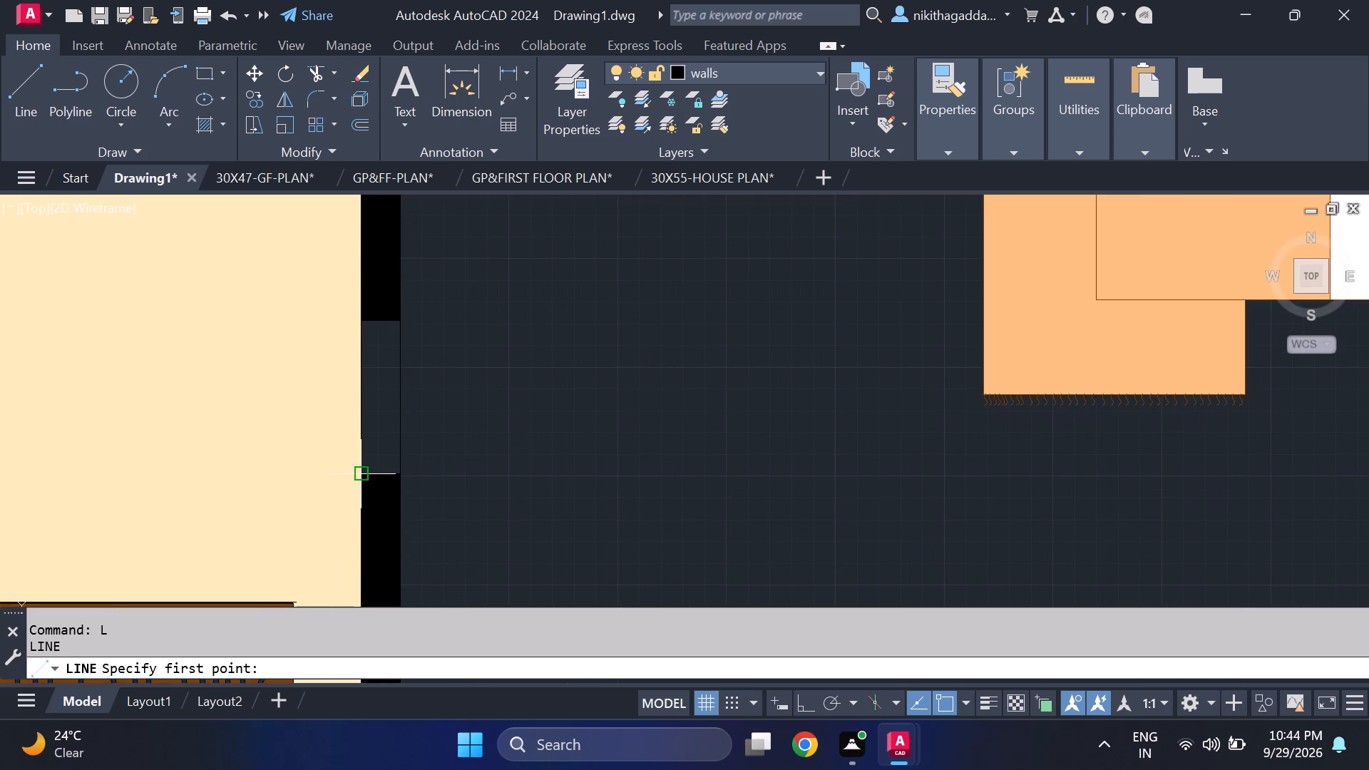
click(381, 479)
click(381, 321)
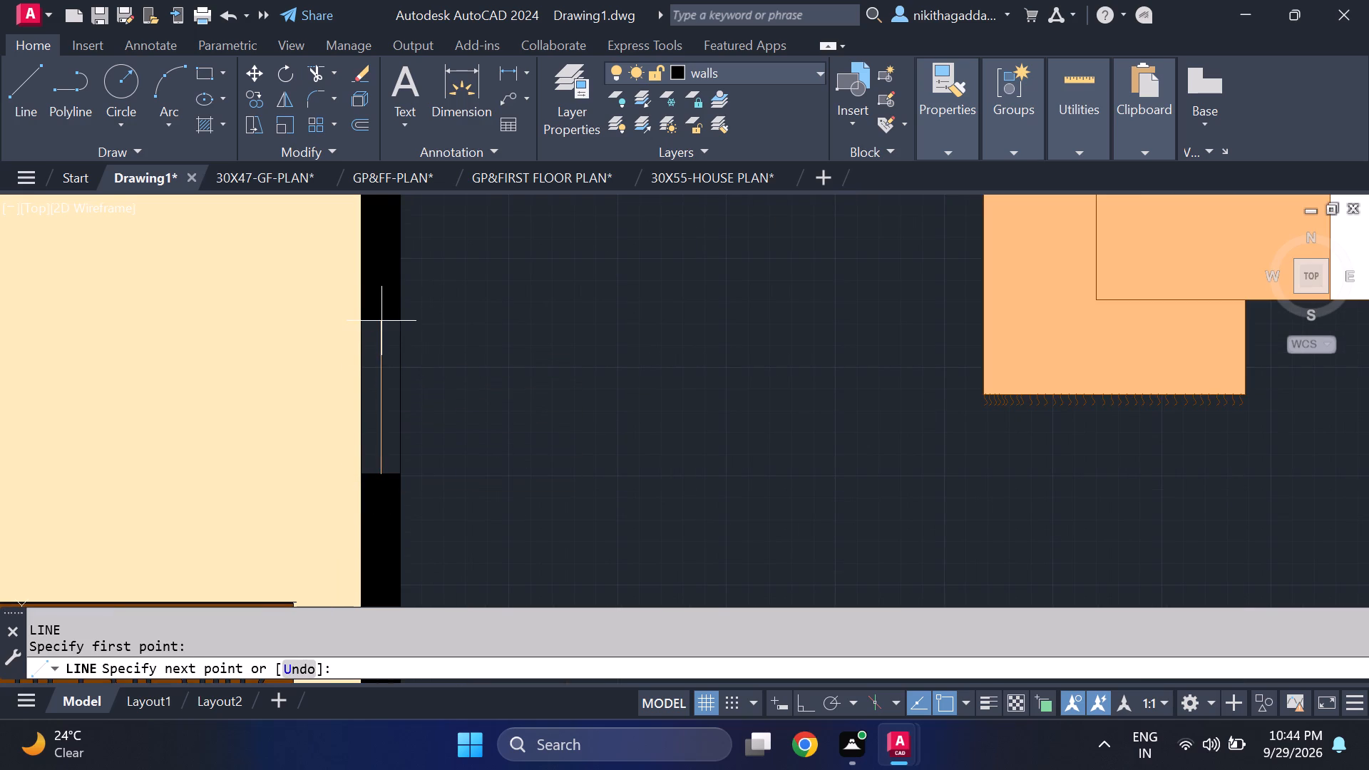
key(Escape)
scroll(506, 316, down, 3)
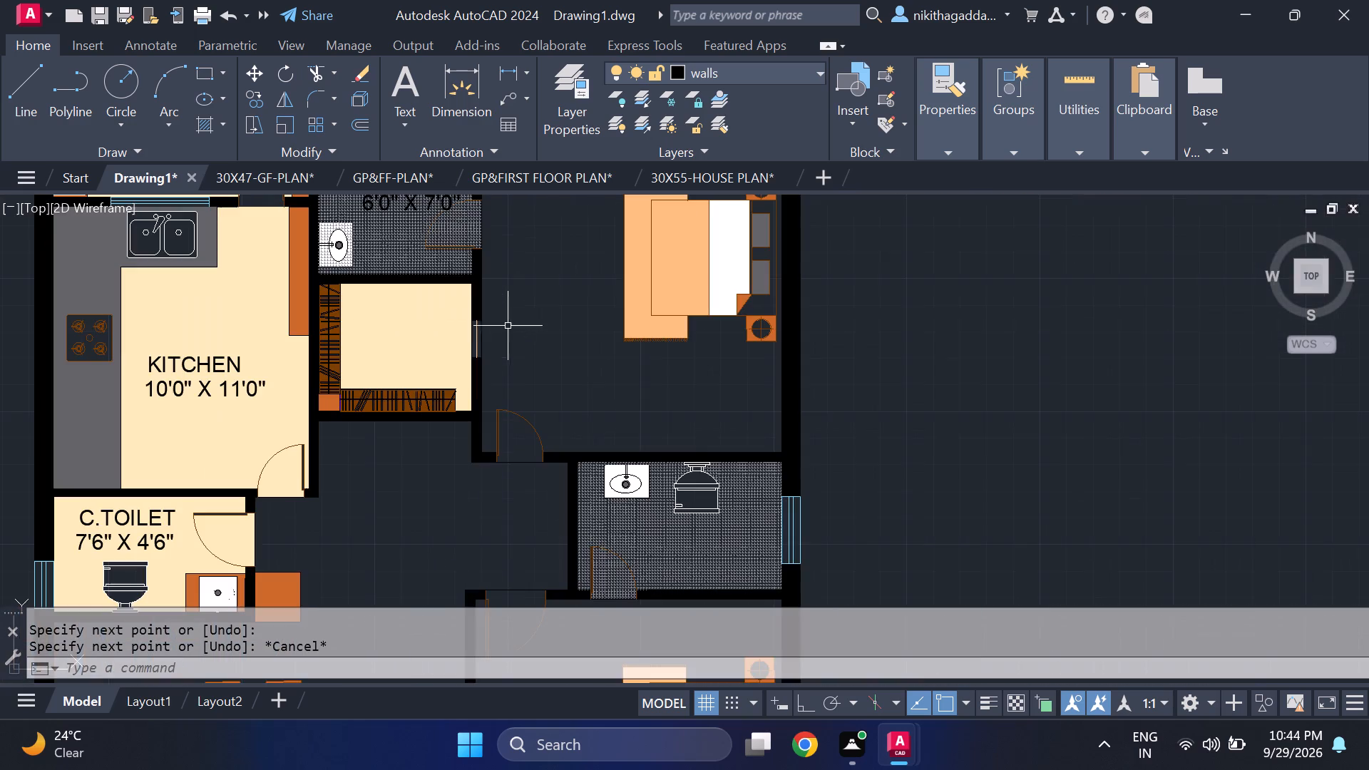
Assign the ACAD_ISO02W100 dashed linetype to the line in the wardrobe room's wall opening.
scroll(495, 356, up, 2)
click(447, 322)
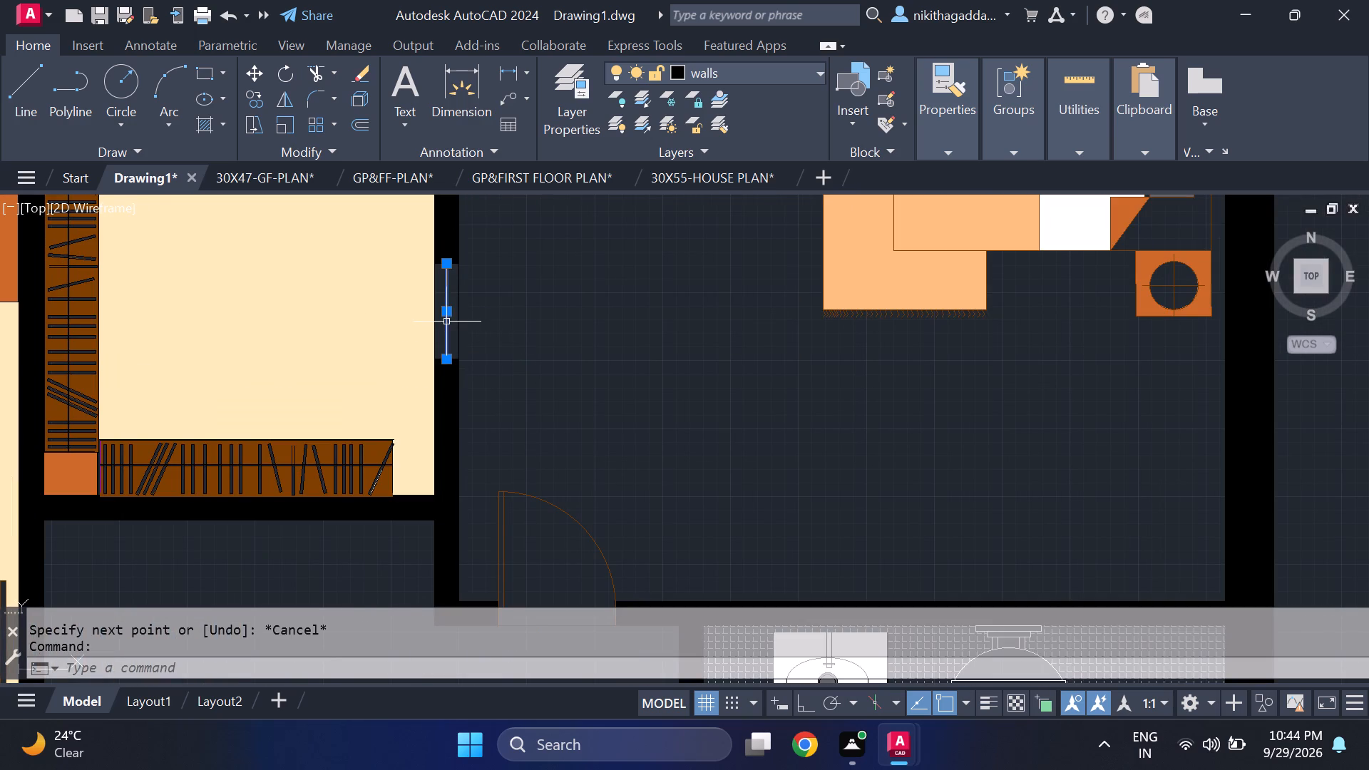
click(972, 148)
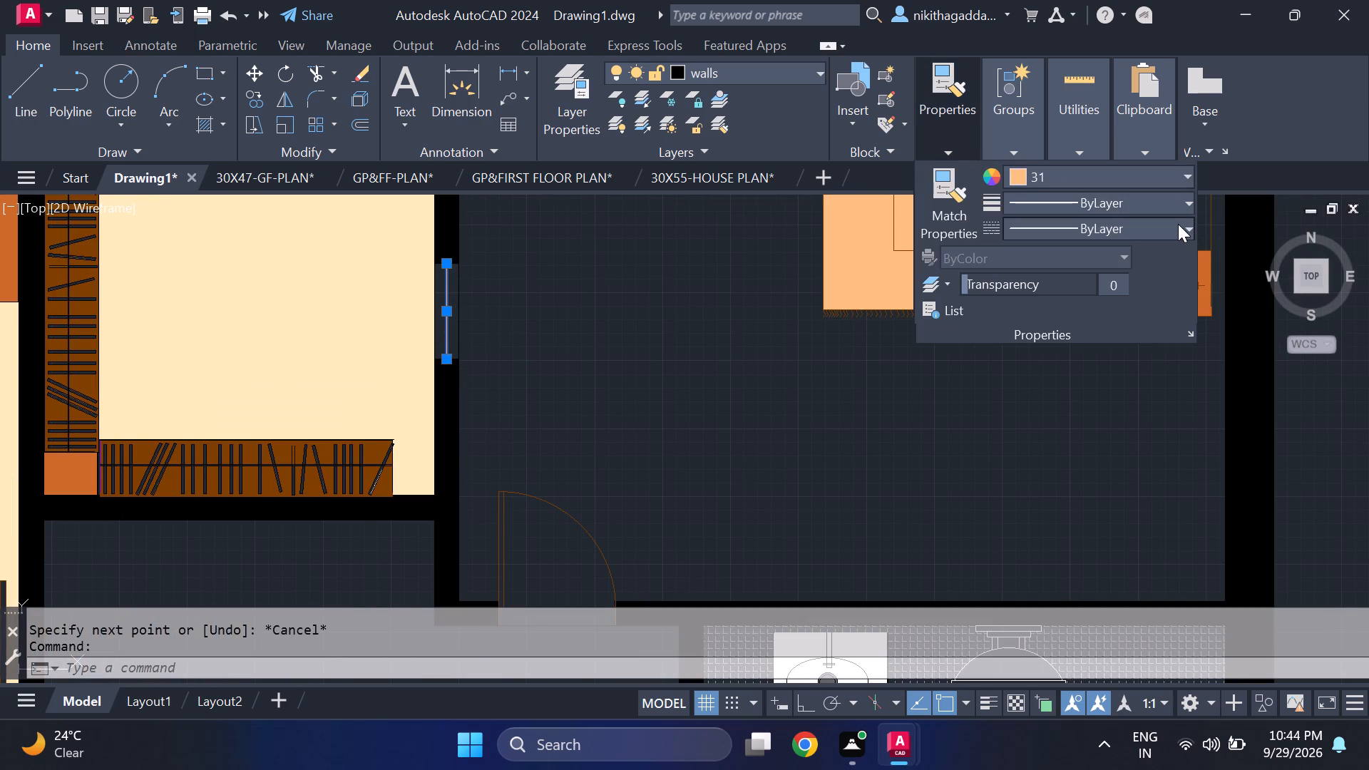
click(1178, 224)
click(1125, 305)
key(Escape)
scroll(913, 456, down, 3)
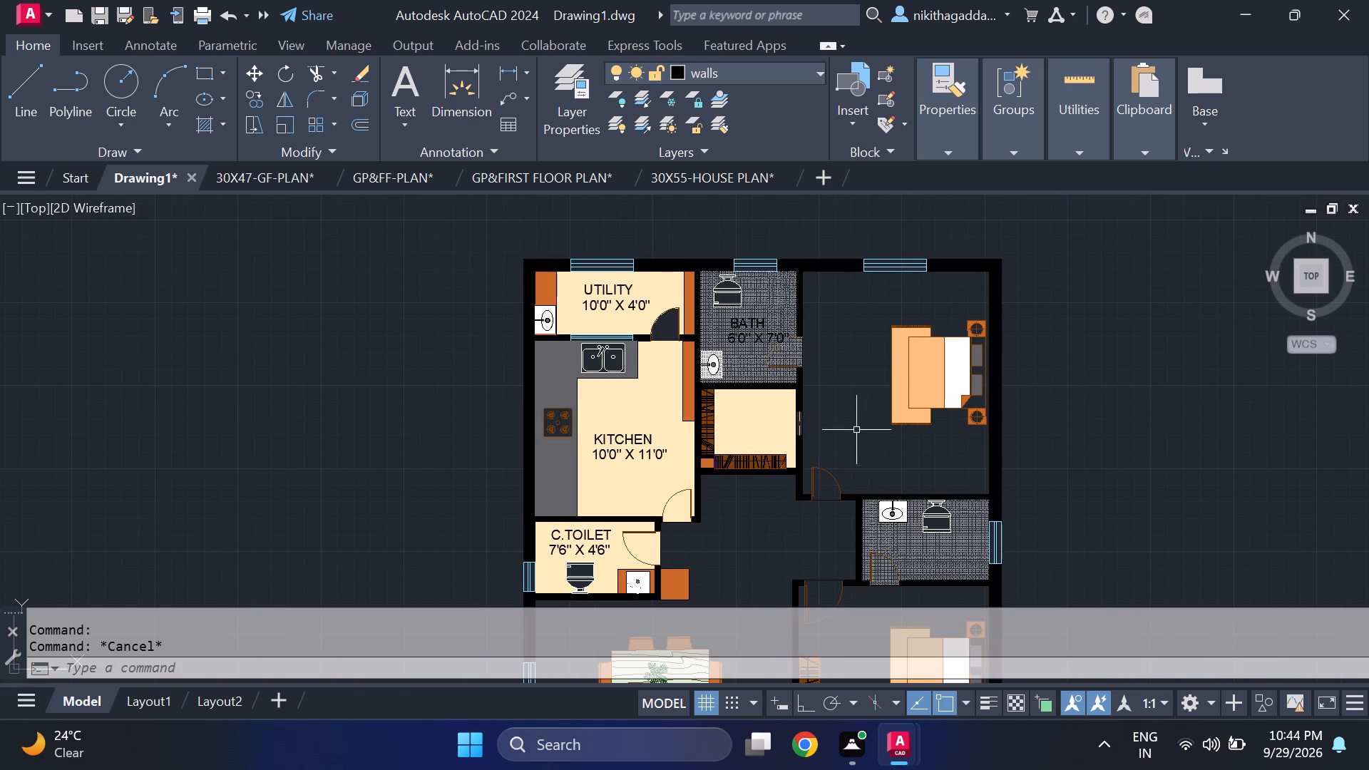
scroll(828, 421, up, 3)
scroll(708, 431, up, 2)
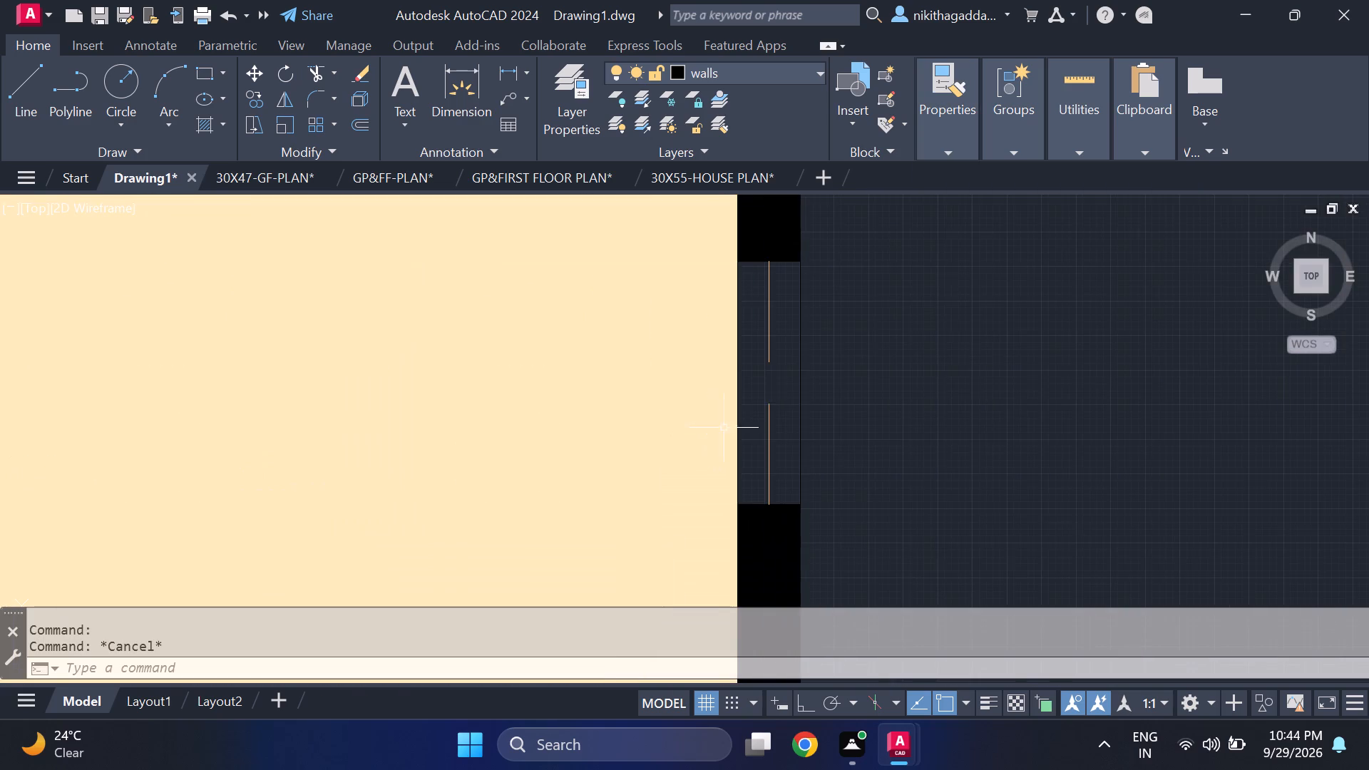
click(766, 405)
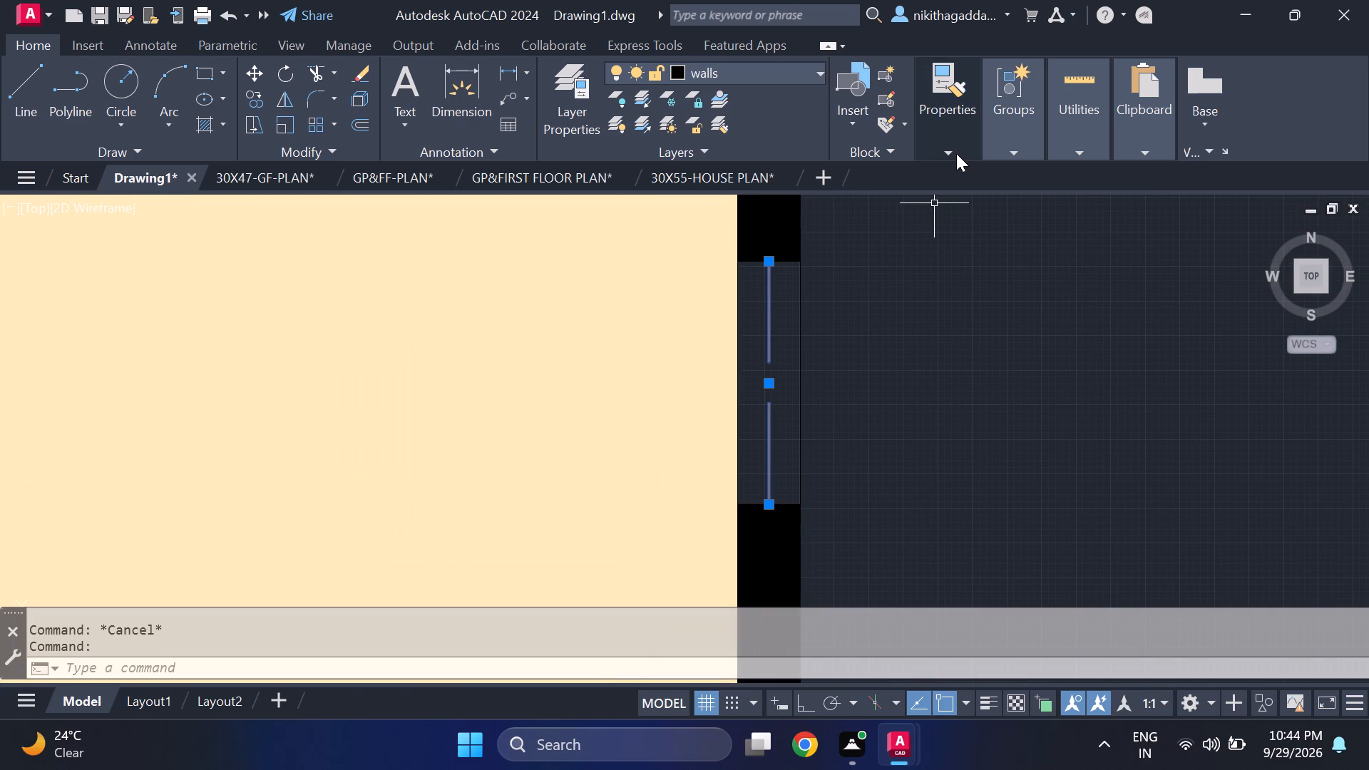
click(958, 155)
click(1178, 227)
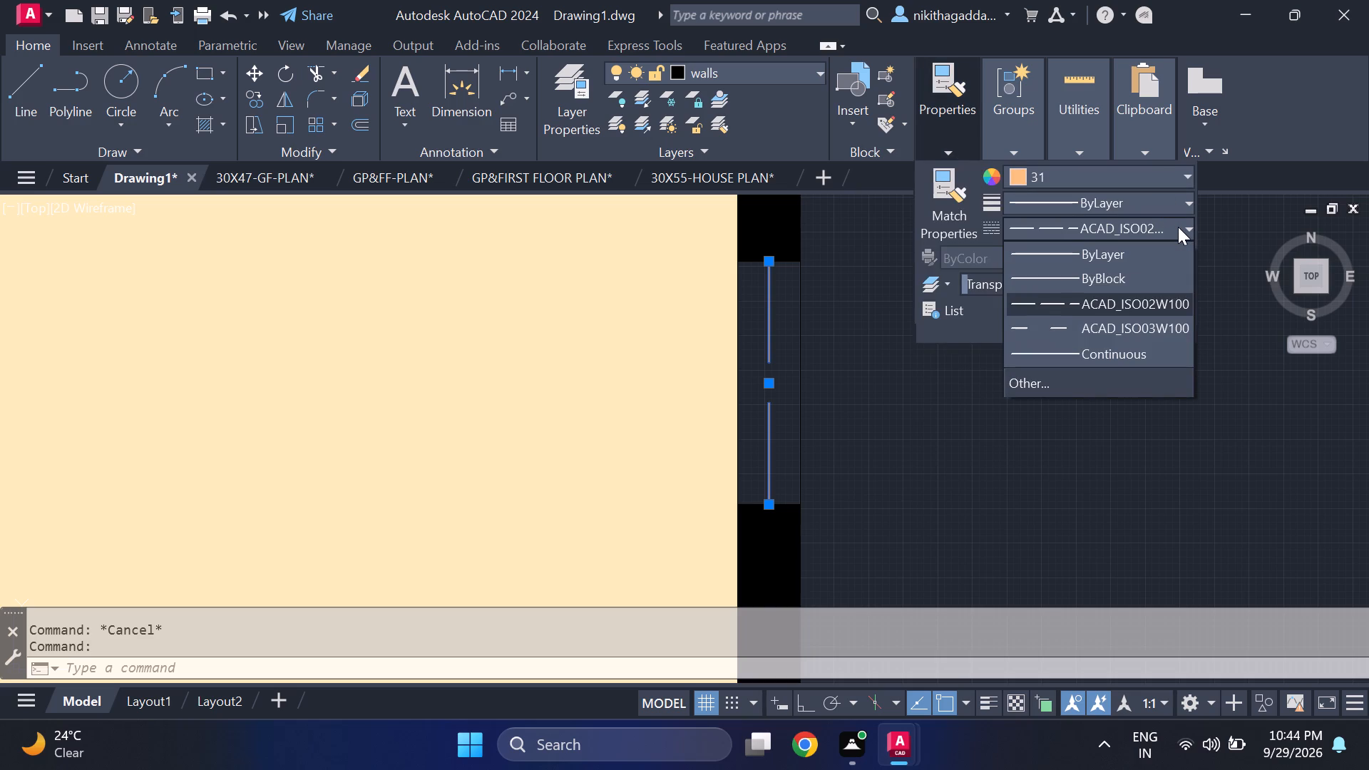
click(1102, 301)
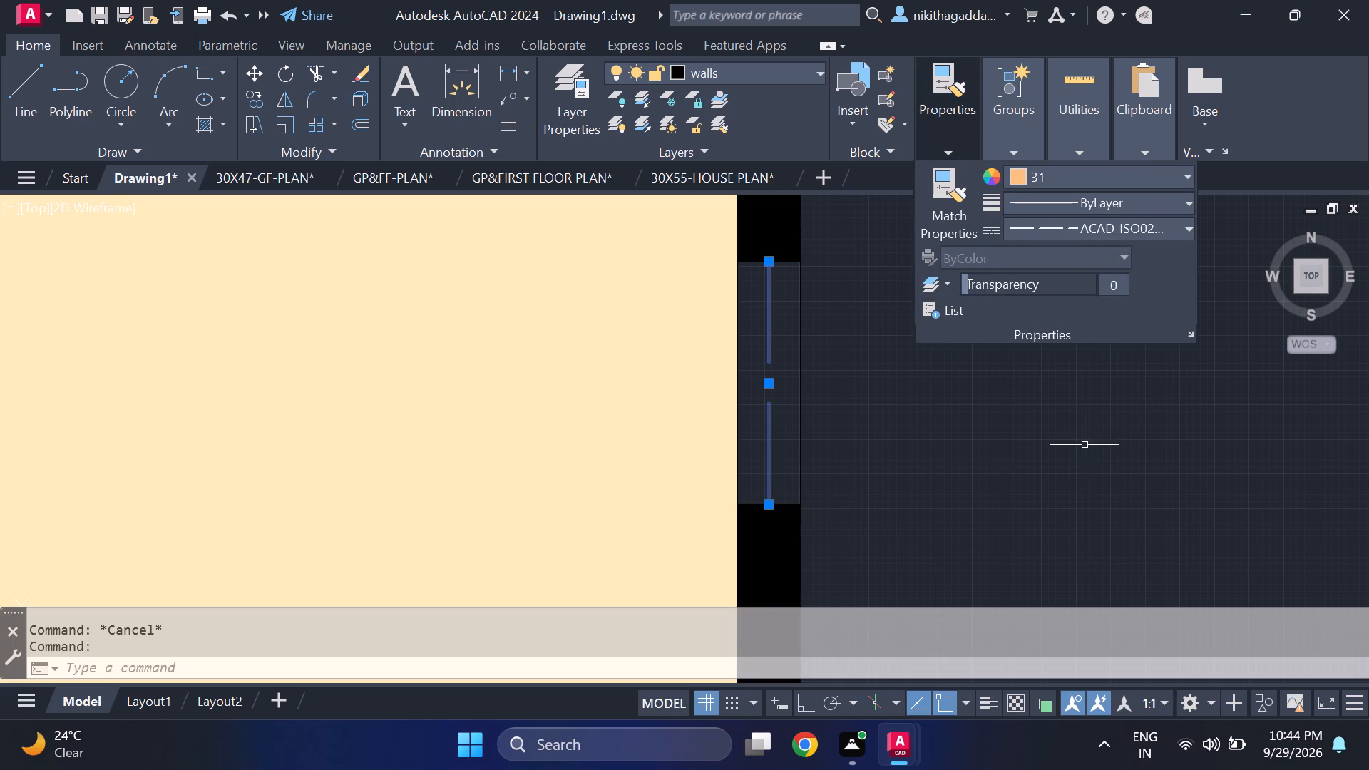
key(Escape)
Change the name line of a spare BATH label outside the plan's west wall to DRESSER.
scroll(1020, 433, down, 5)
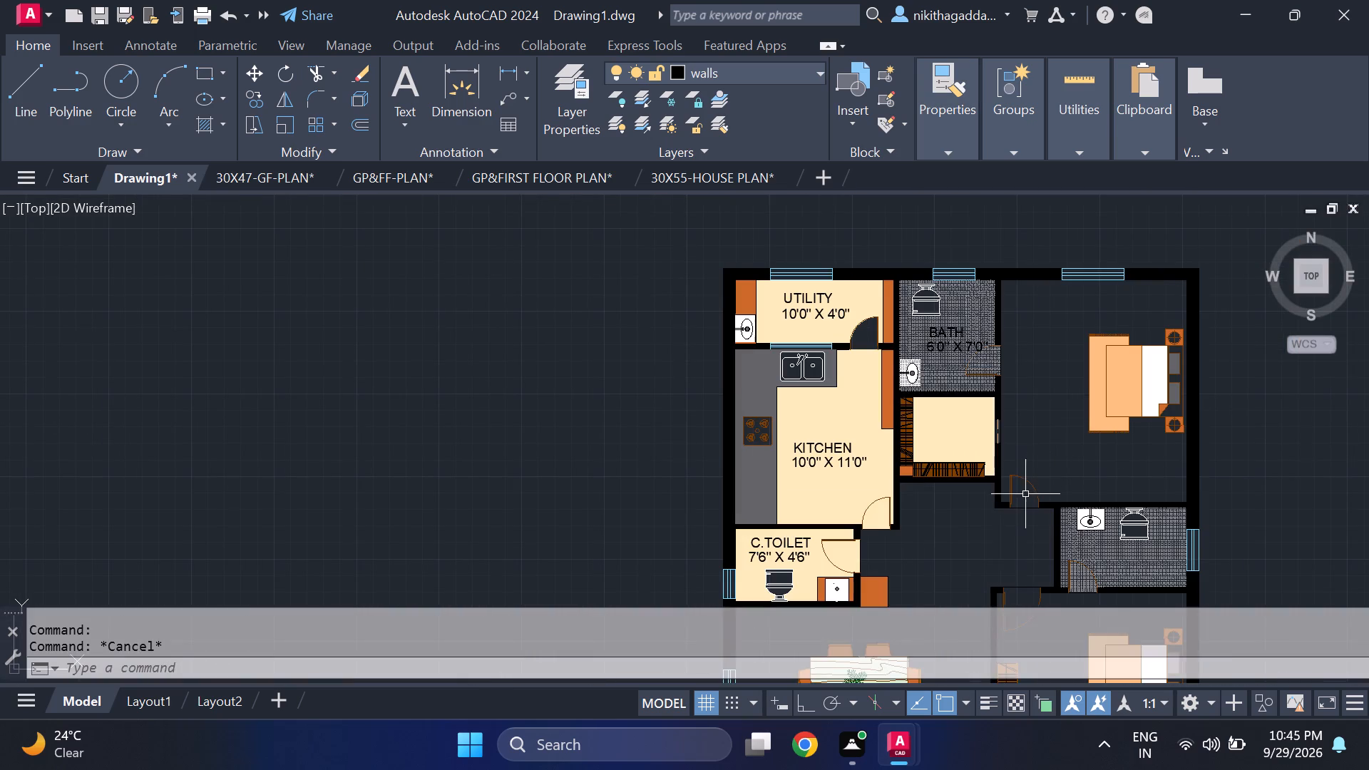
middle_drag(873, 616, 786, 480)
middle_drag(936, 535, 921, 523)
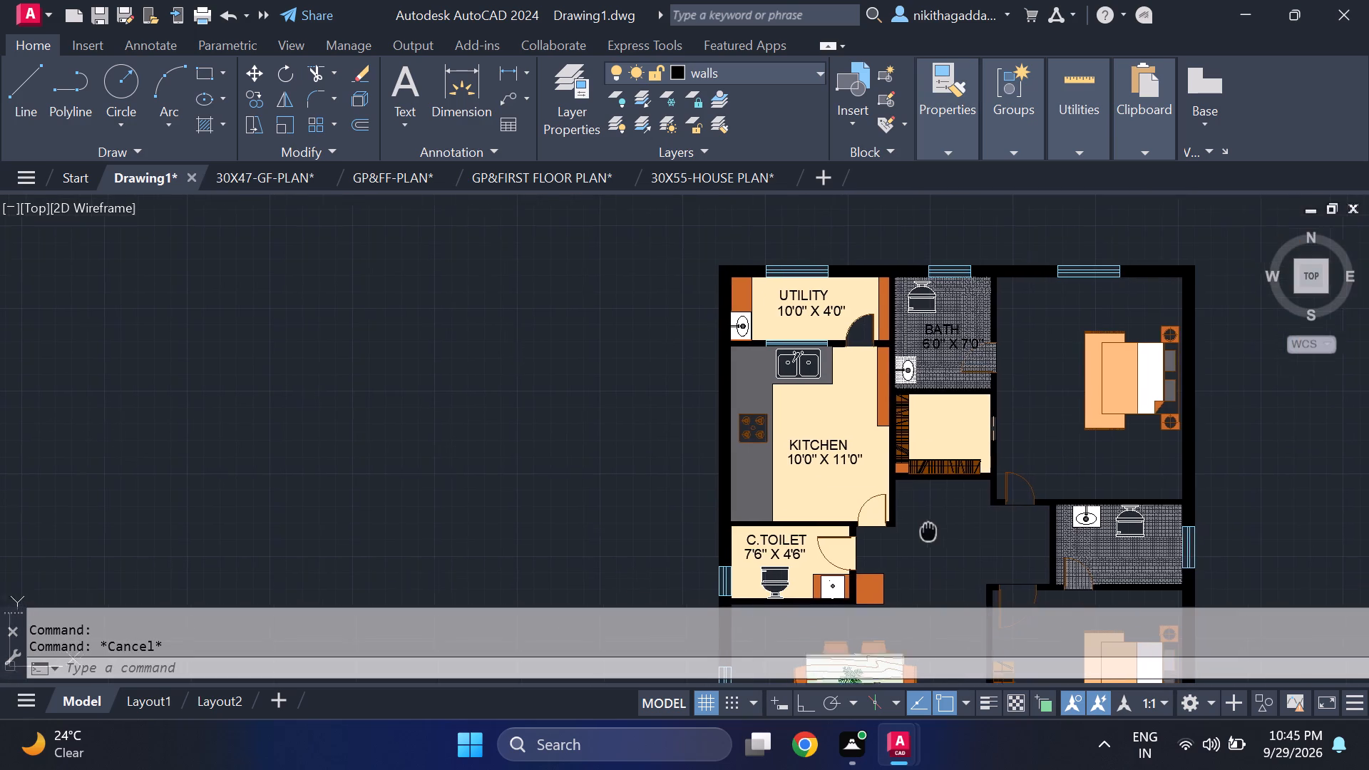
middle_drag(921, 523, 795, 413)
scroll(625, 500, down, 1)
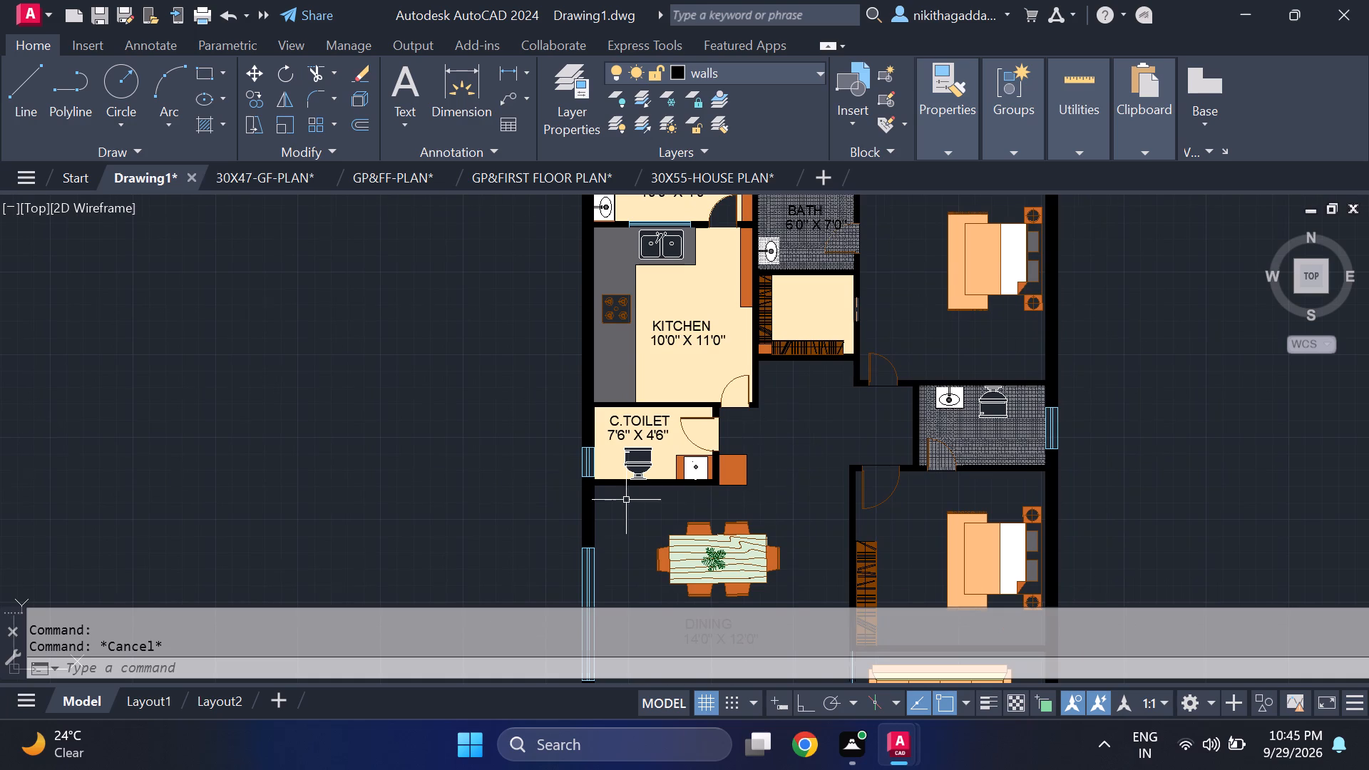
scroll(624, 500, down, 2)
scroll(645, 473, up, 2)
middle_drag(436, 551, 446, 422)
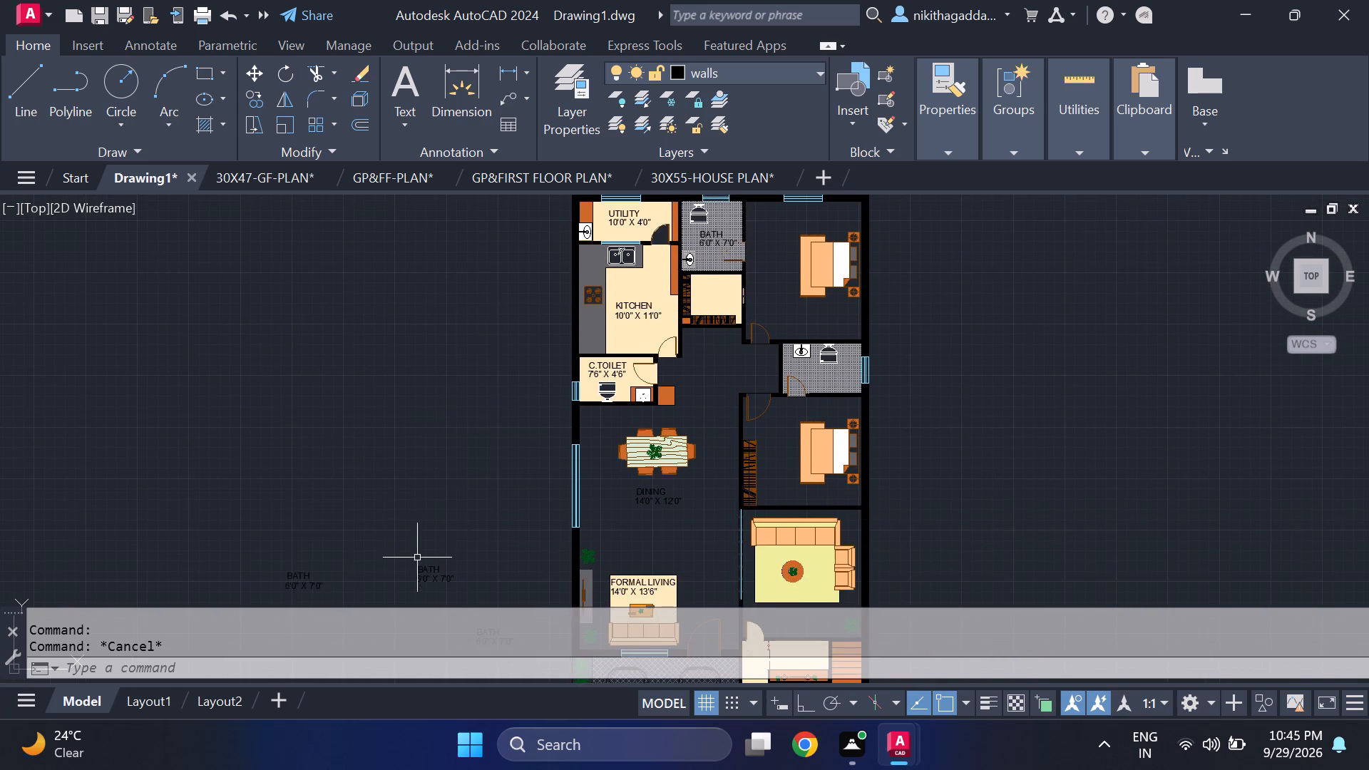
scroll(417, 559, up, 1)
middle_drag(418, 549, 442, 433)
scroll(456, 454, up, 2)
double_click(472, 470)
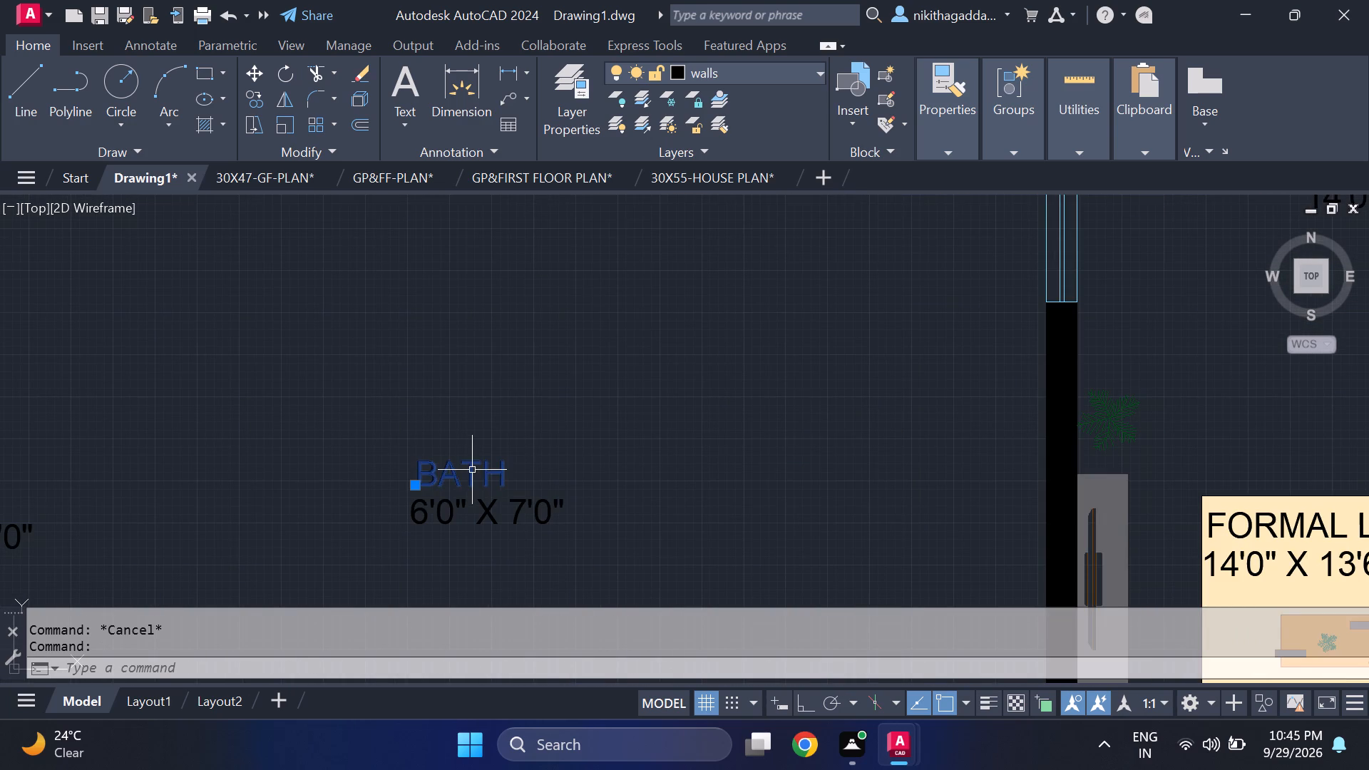
key(Delete)
text(DRESS)
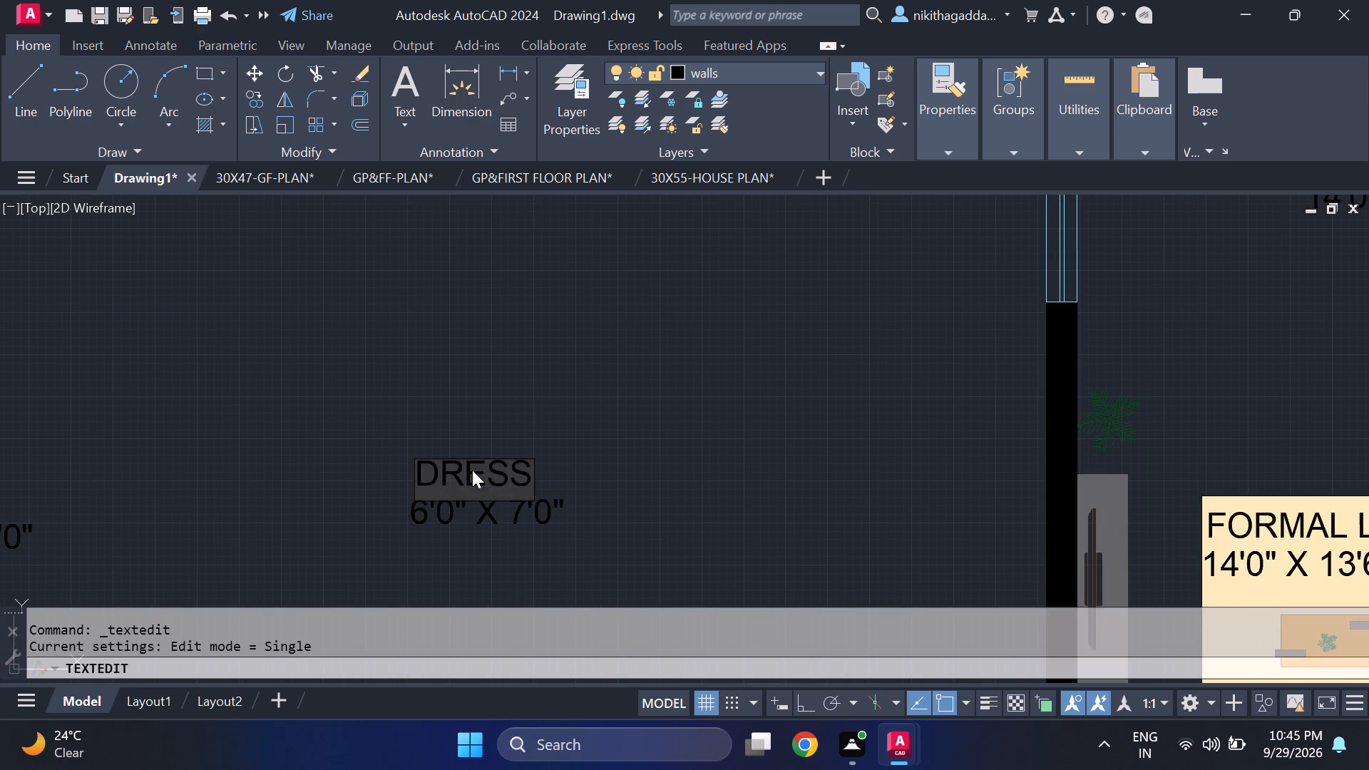
key(Return)
key(Return)
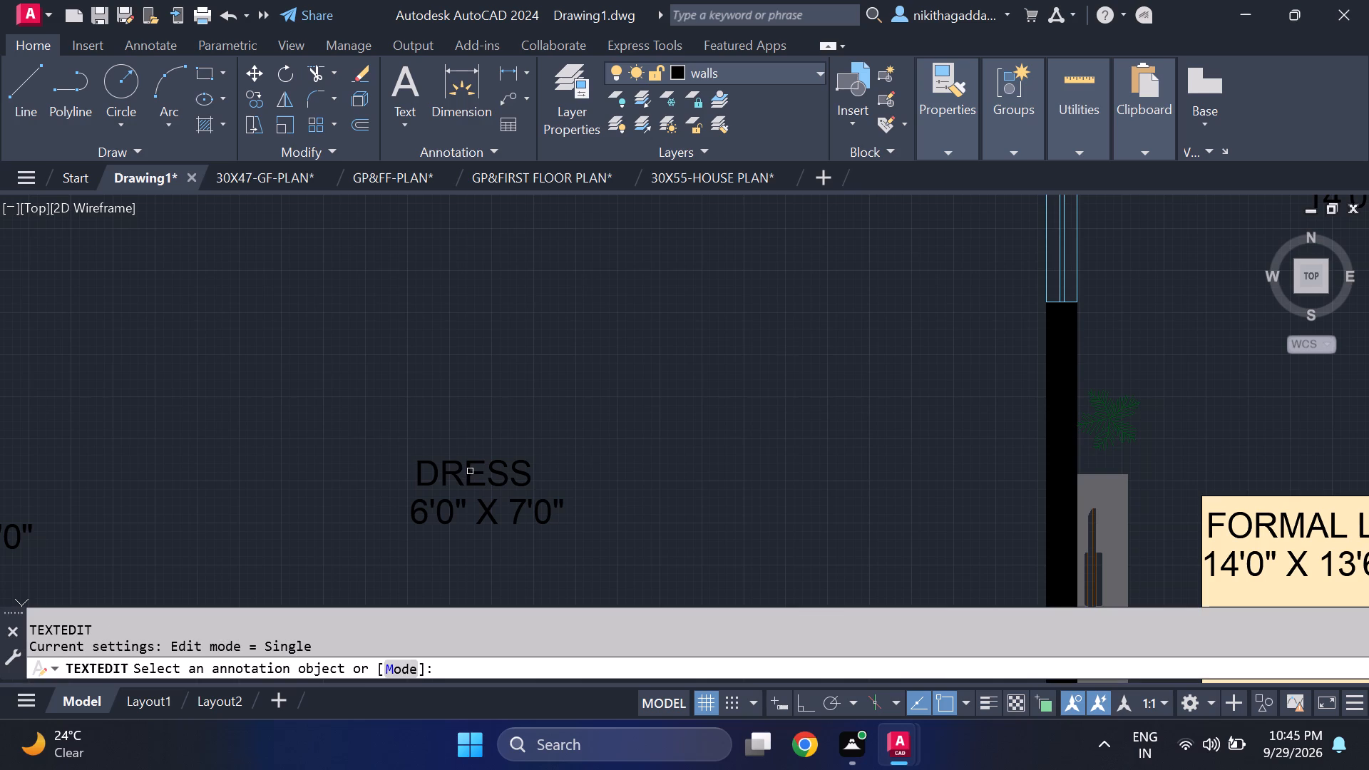
scroll(454, 501, up, 1)
click(496, 461)
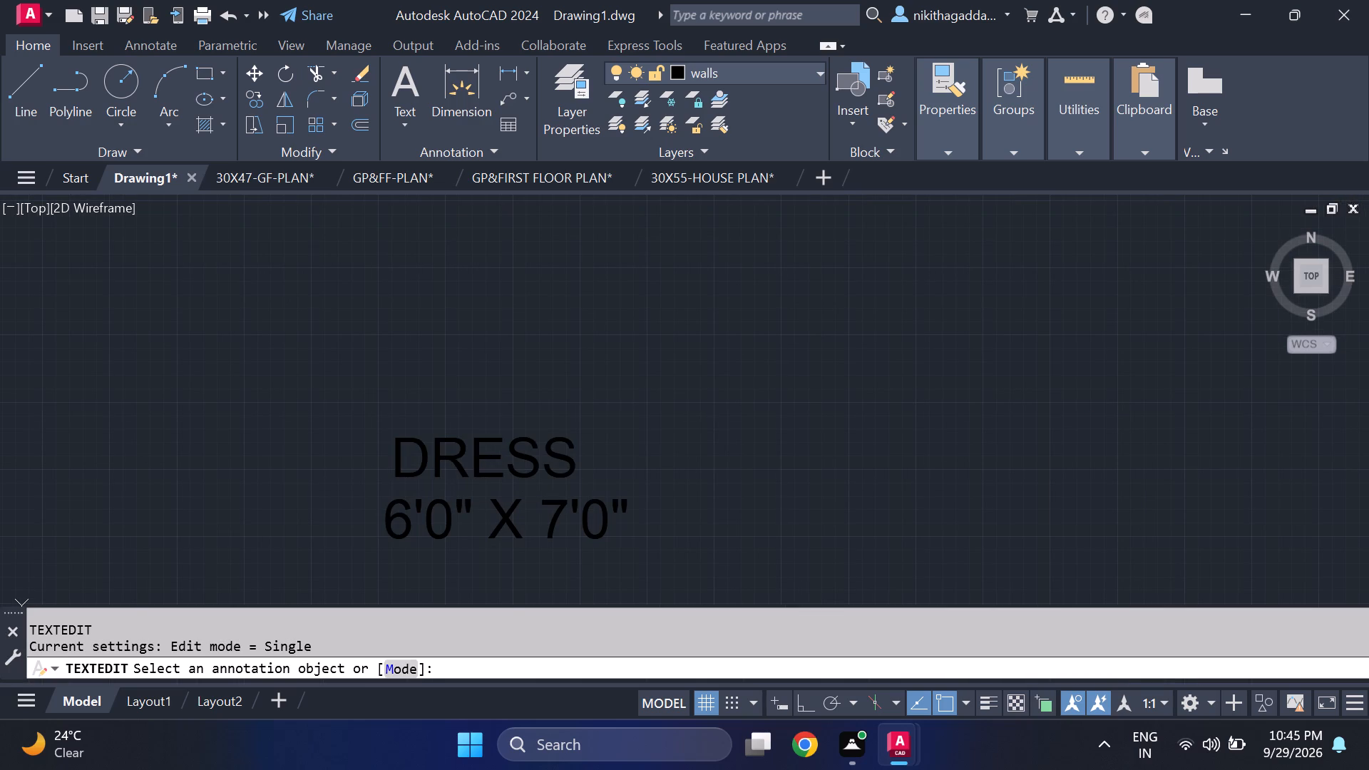
click(572, 452)
text(ER)
key(Return)
Set the size line under the DRESSER label to 6'0" X 5'0".
key(Return)
scroll(485, 519, up, 1)
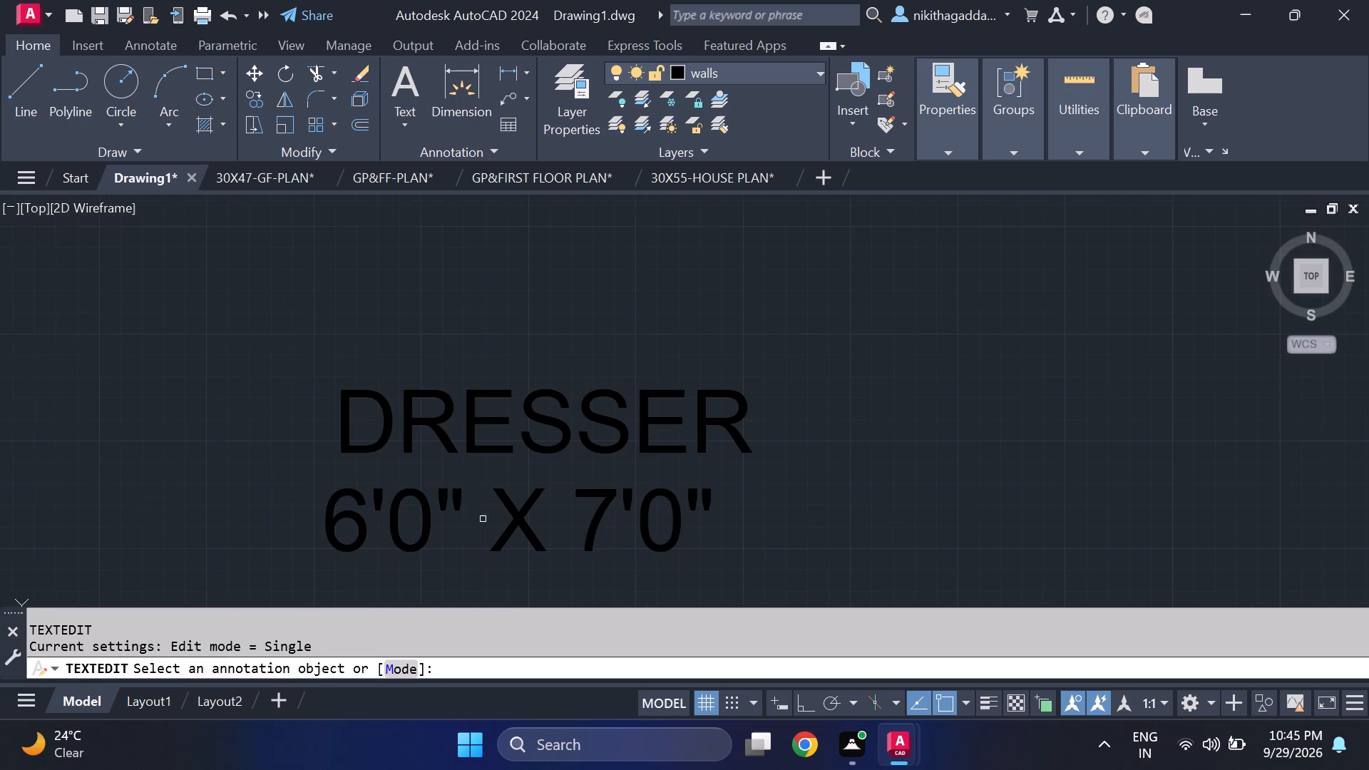
click(429, 519)
middle_drag(432, 520, 439, 451)
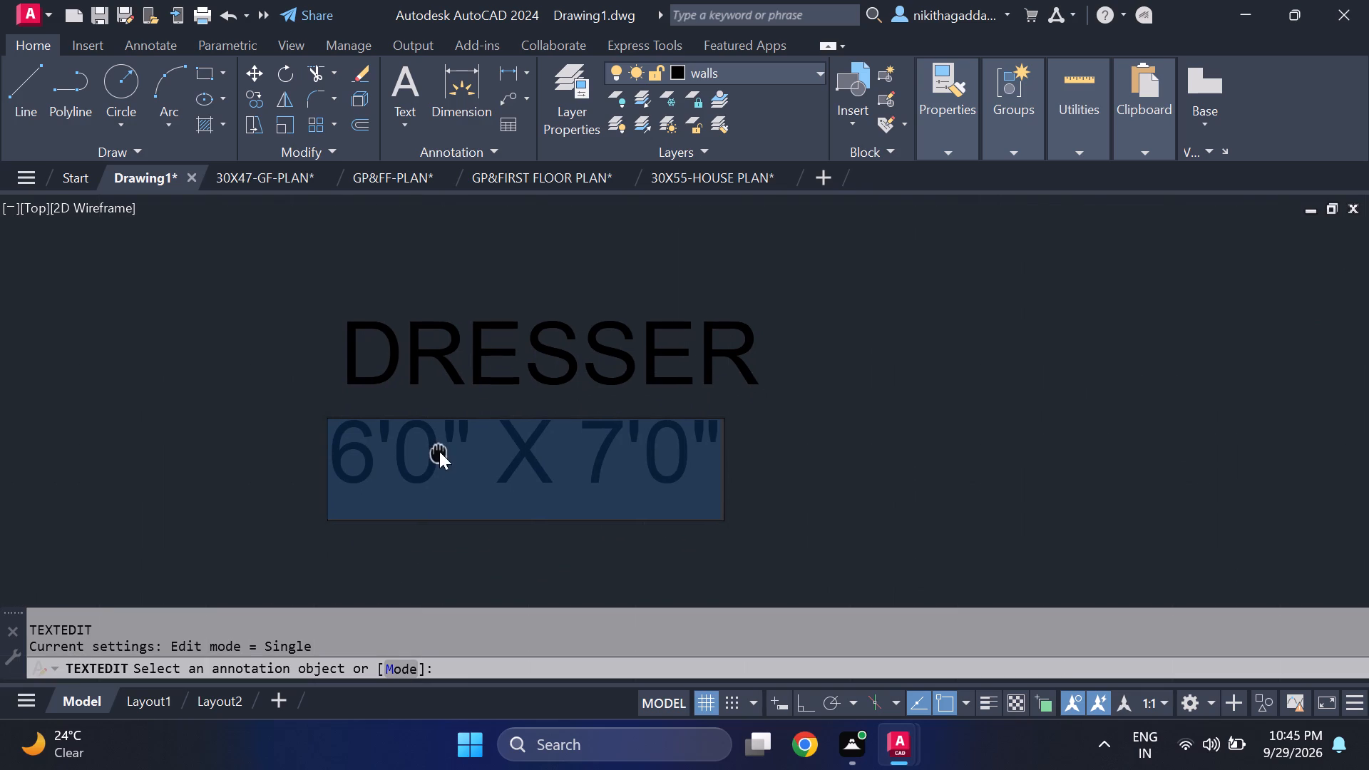
scroll(438, 457, up, 2)
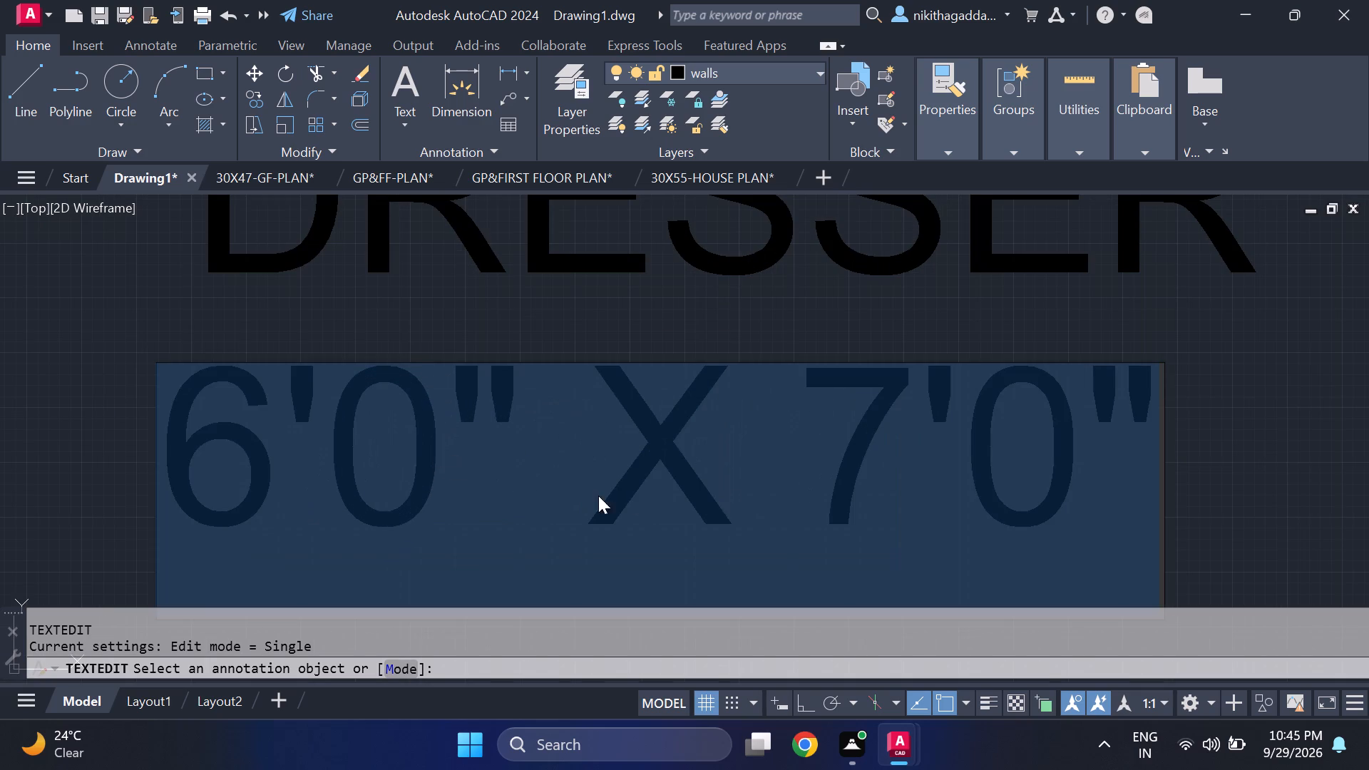
click(884, 450)
key(BackSpace)
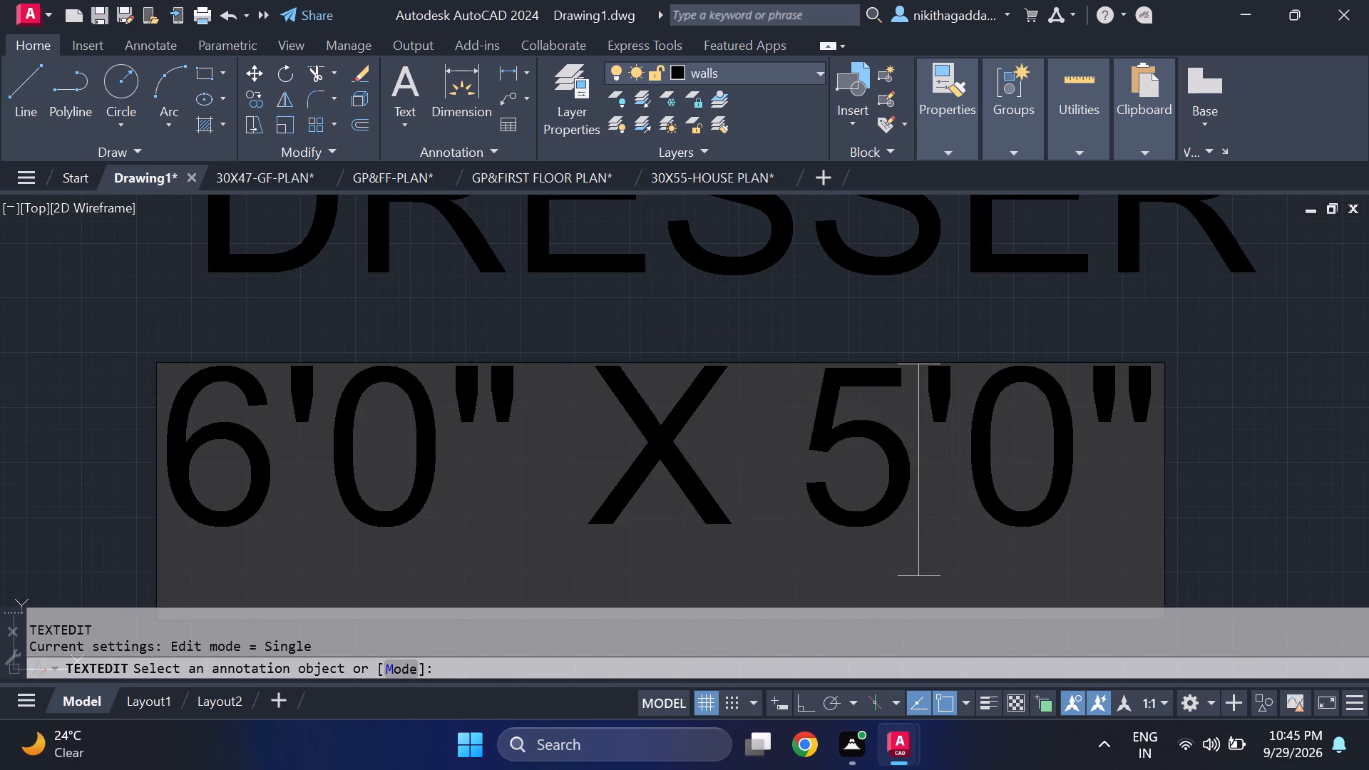
key(5)
key(Return)
Move the DRESSER name and size text into the wardrobe room between the bath and the hallway.
scroll(845, 446, down, 5)
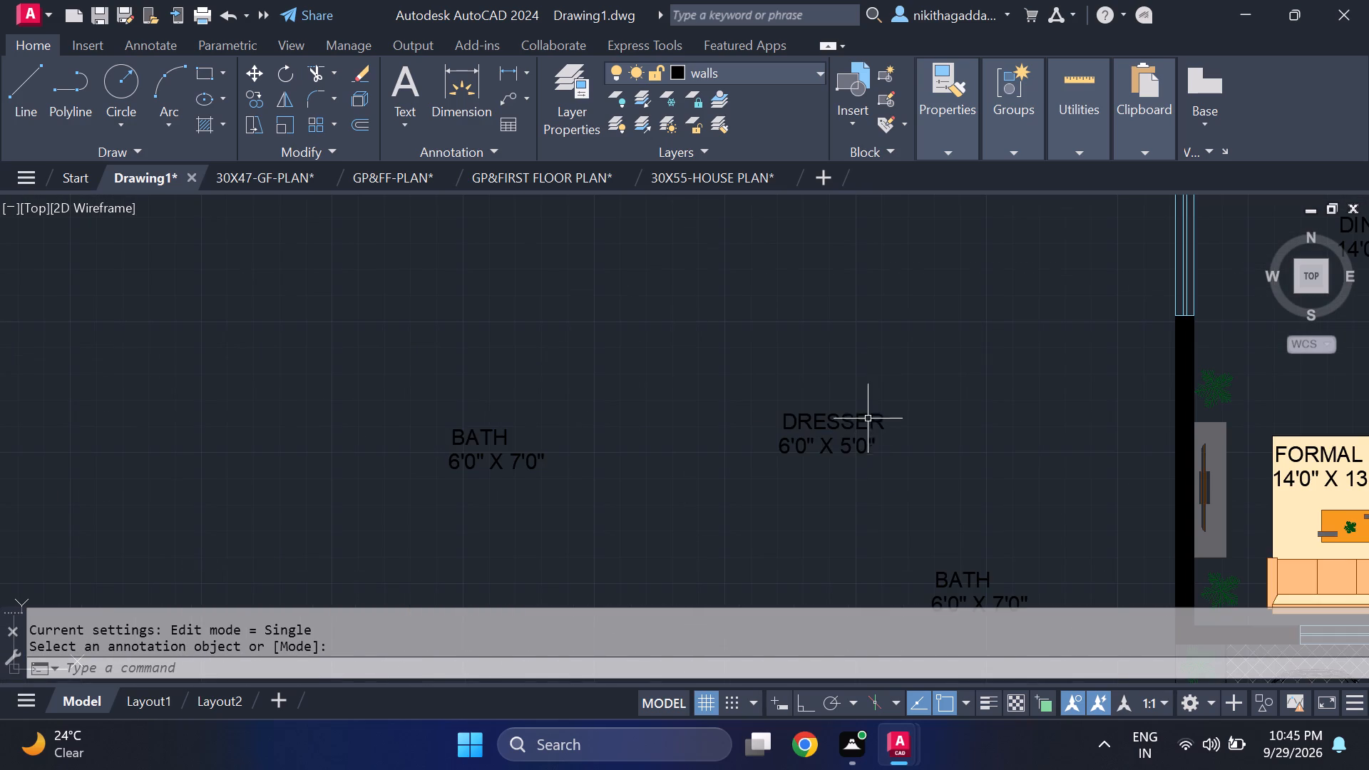
drag(885, 386, 875, 399)
click(748, 498)
key(m)
key(Return)
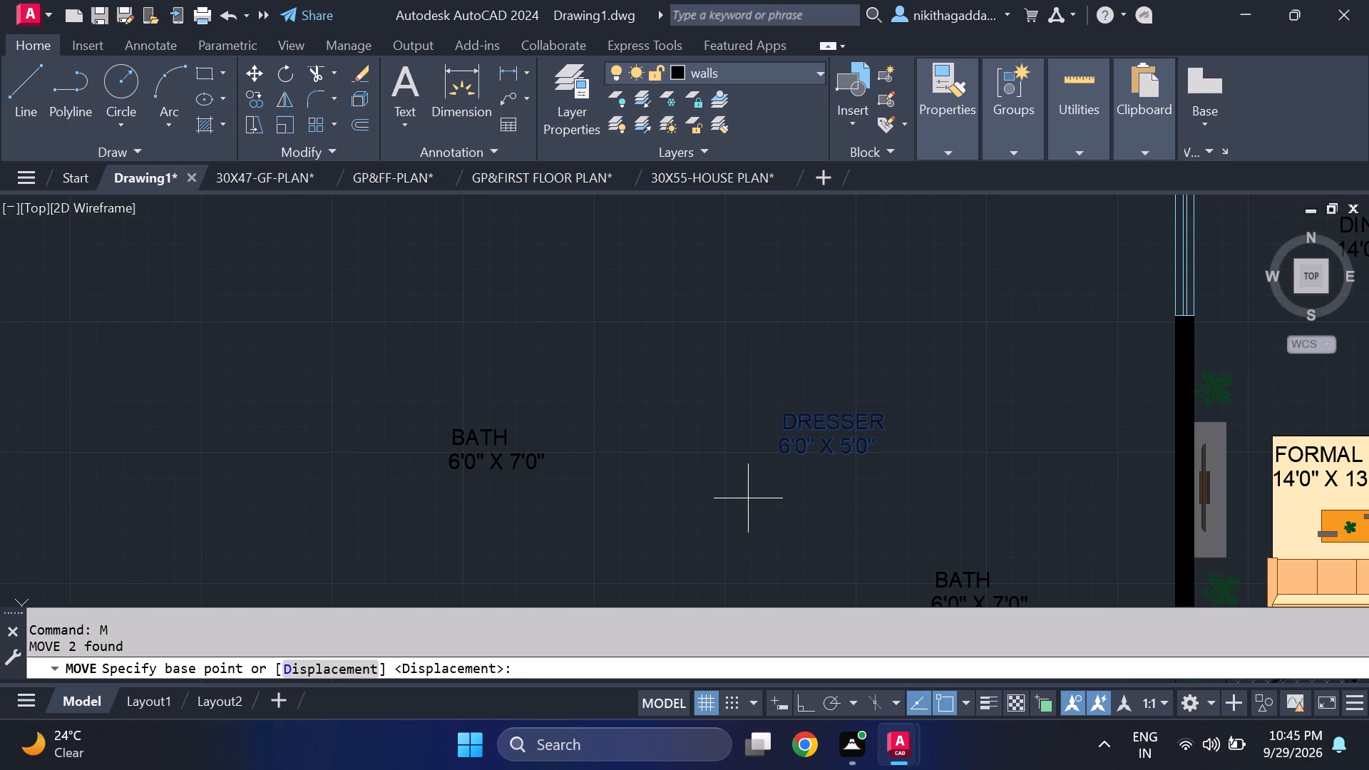
click(789, 423)
scroll(843, 375, down, 1)
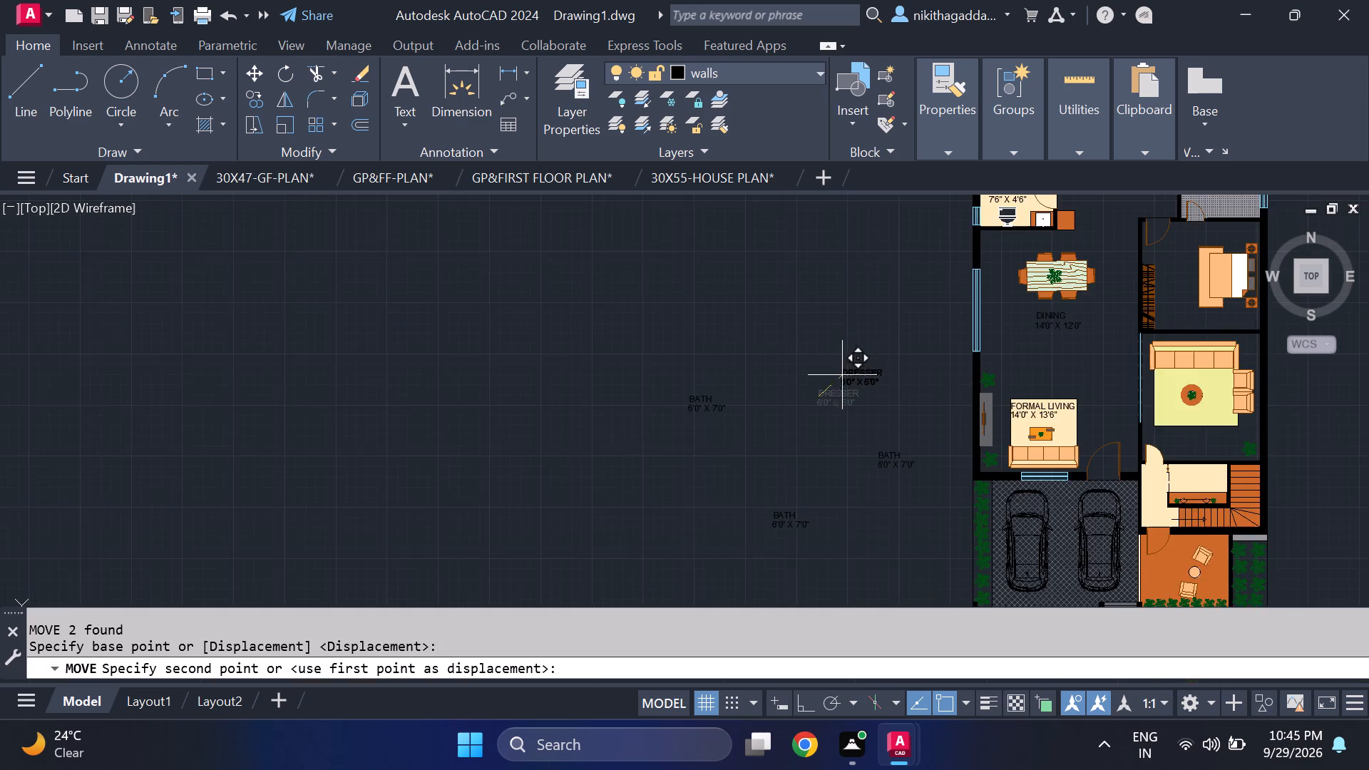
scroll(839, 375, down, 1)
middle_drag(794, 380, 353, 506)
middle_drag(756, 276, 667, 361)
scroll(593, 314, up, 1)
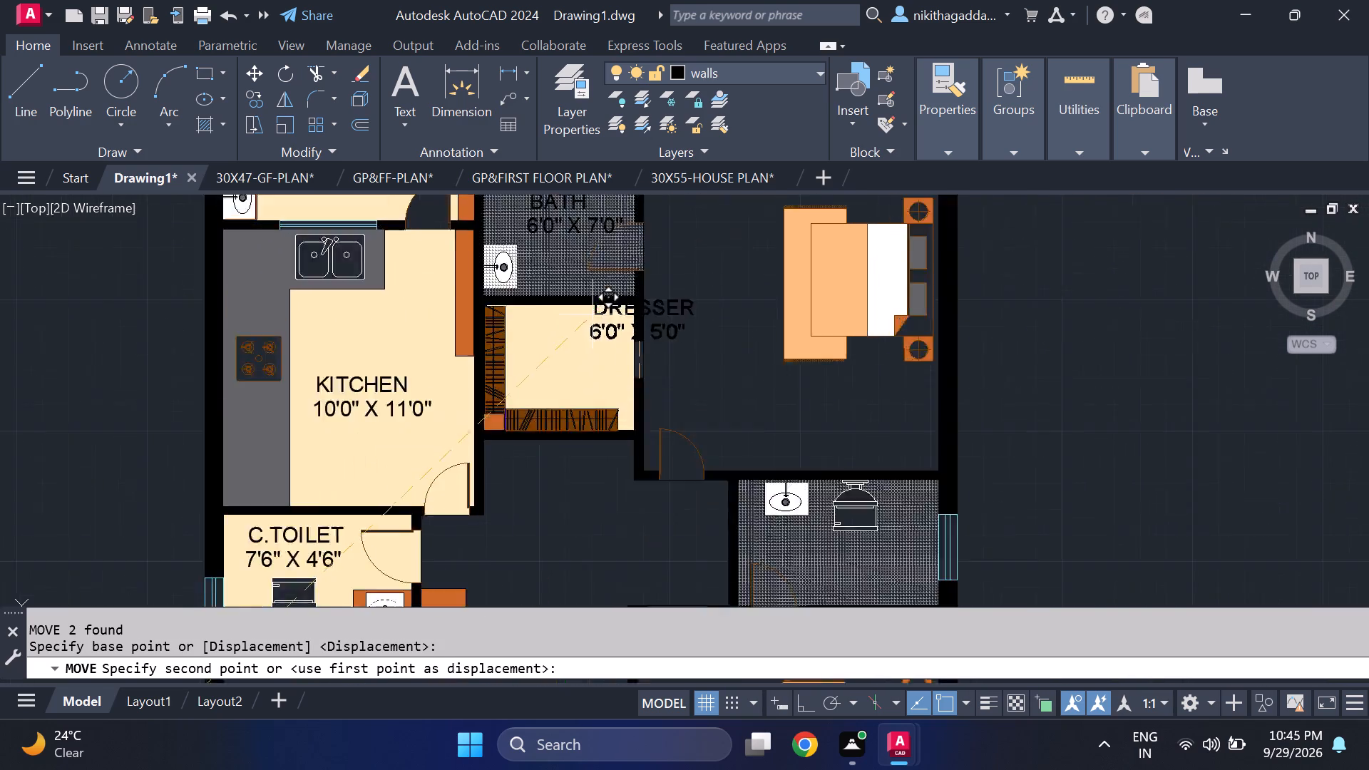
scroll(591, 314, up, 2)
click(470, 377)
Change the name line of the westernmost spare BATH label outside the plan to MASTER BEDROOM.
scroll(575, 380, down, 3)
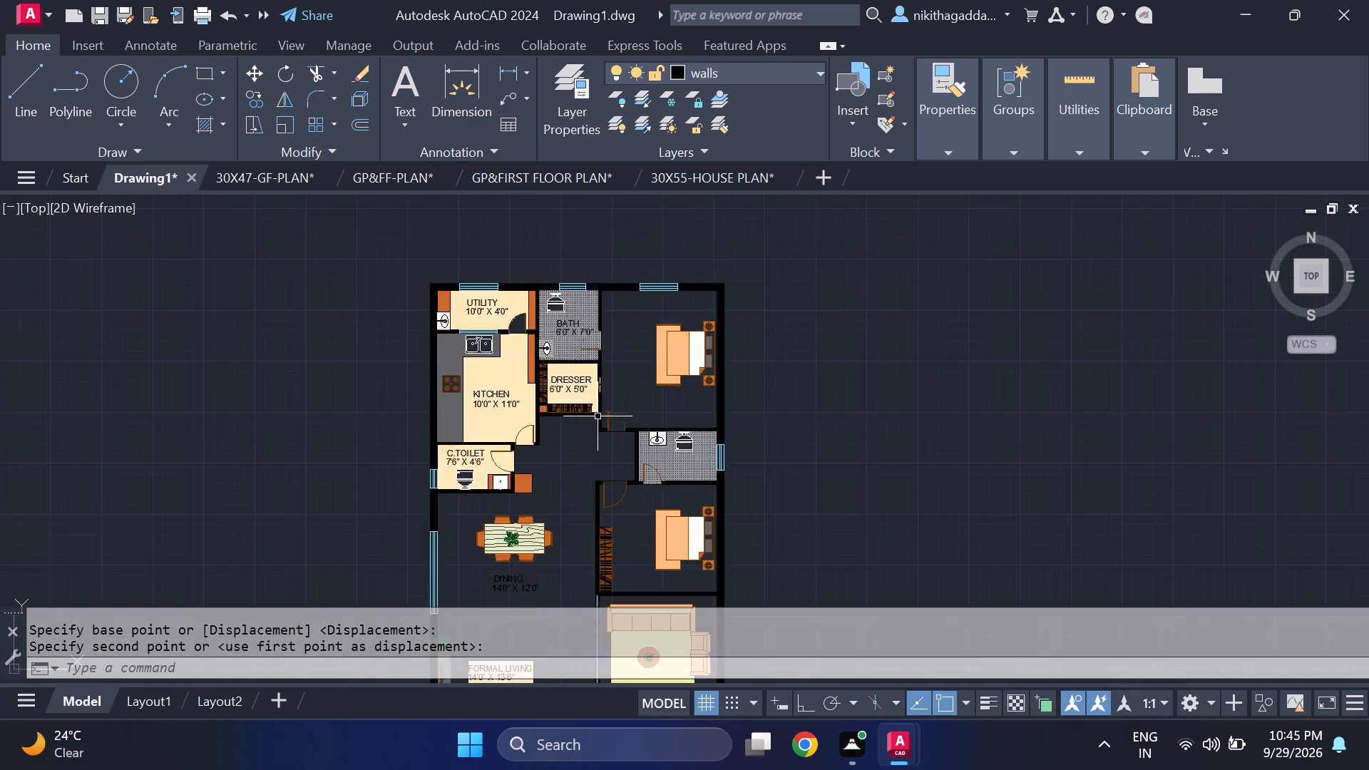
scroll(600, 423, down, 1)
scroll(579, 405, up, 2)
middle_drag(590, 493, 531, 389)
scroll(539, 398, down, 2)
scroll(399, 500, up, 2)
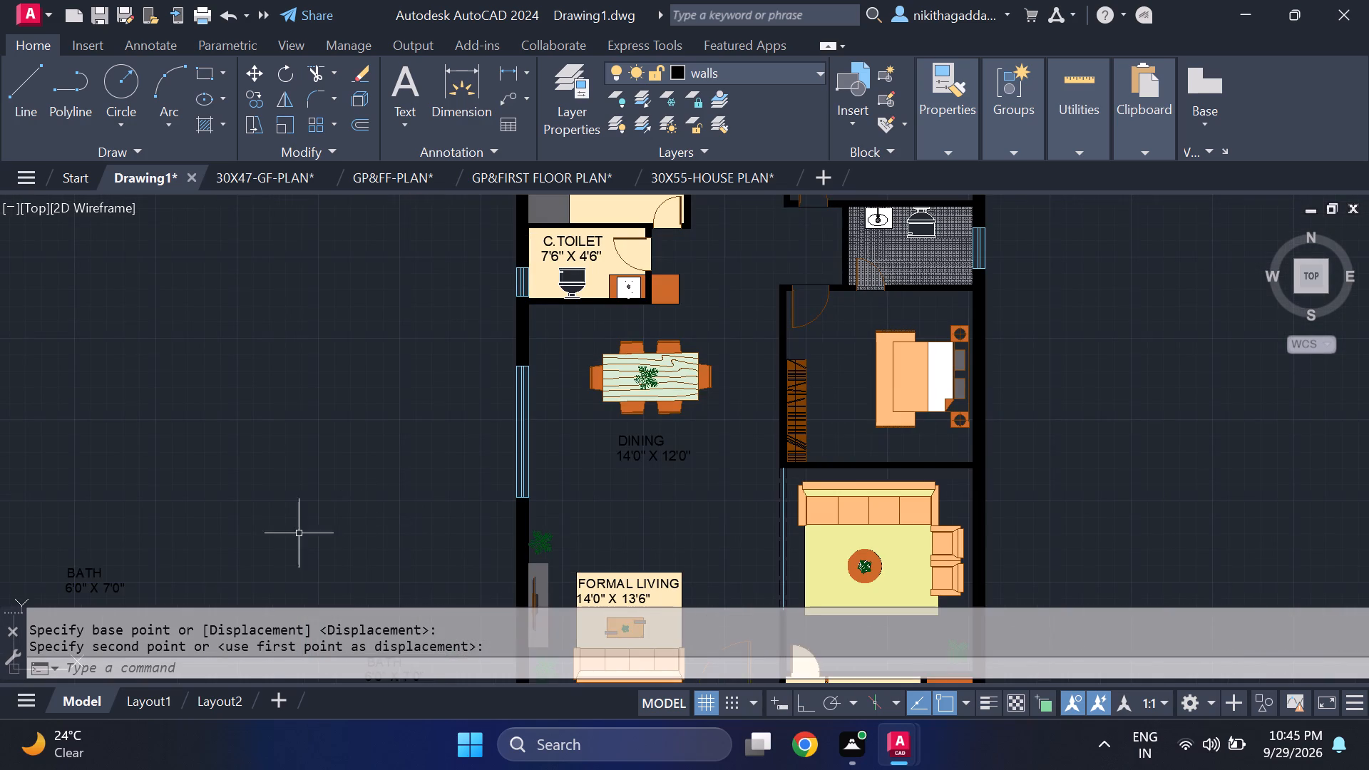
middle_drag(263, 530, 411, 390)
scroll(238, 438, up, 3)
click(223, 417)
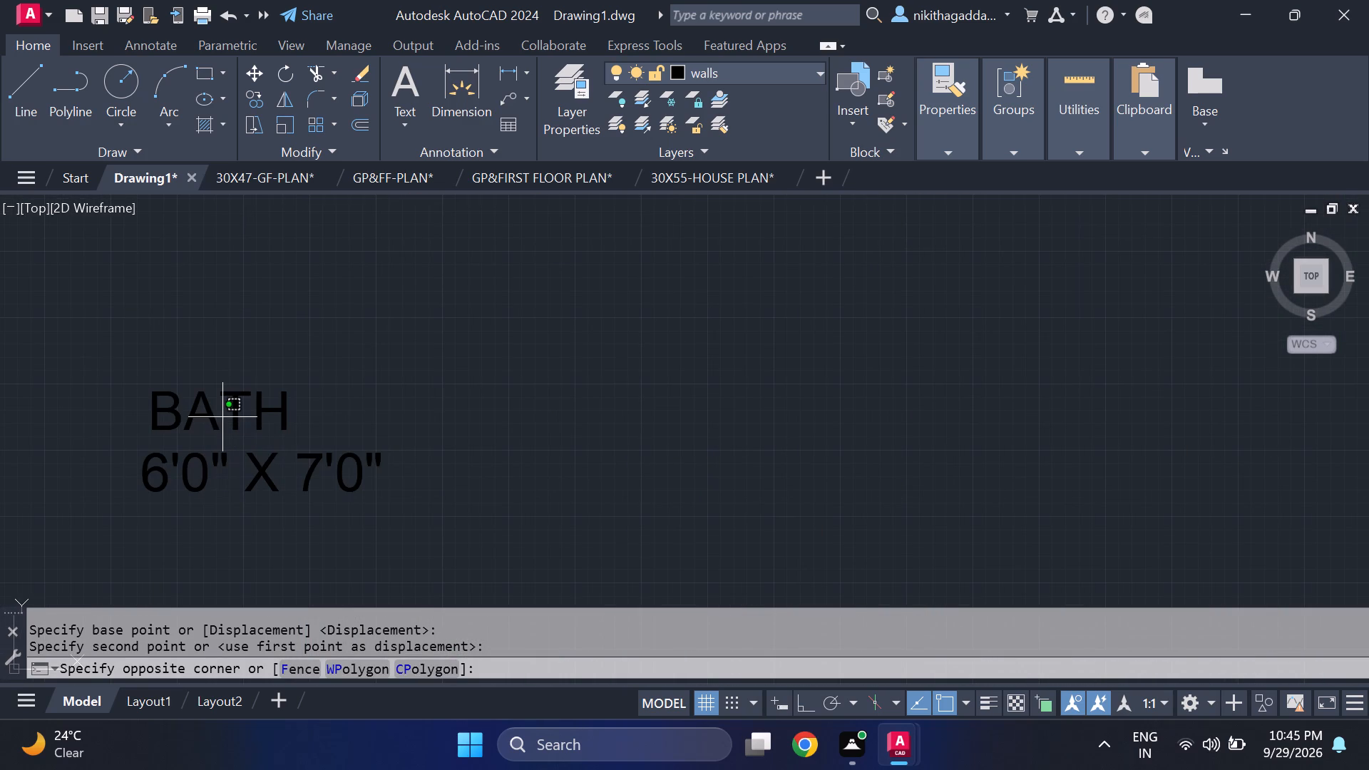
double_click(211, 416)
double_click(207, 419)
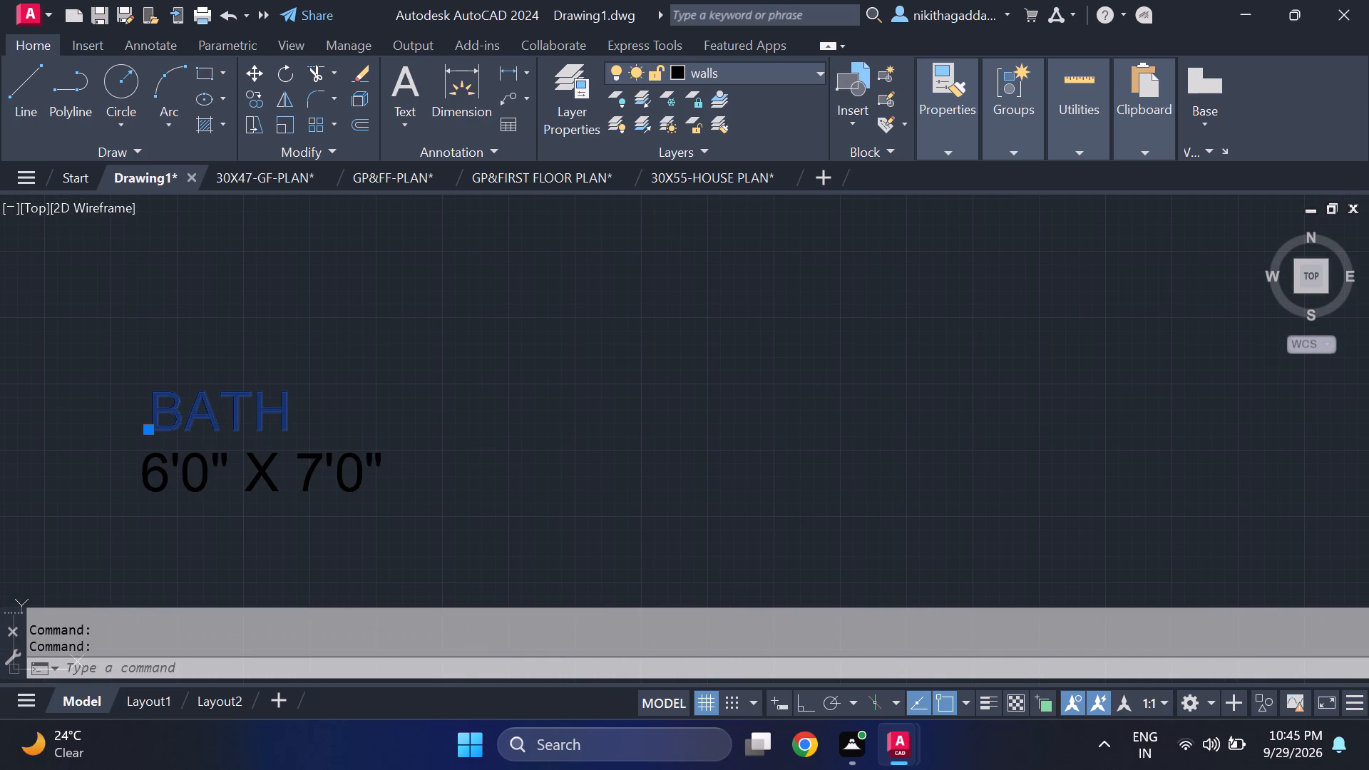
key(Delete)
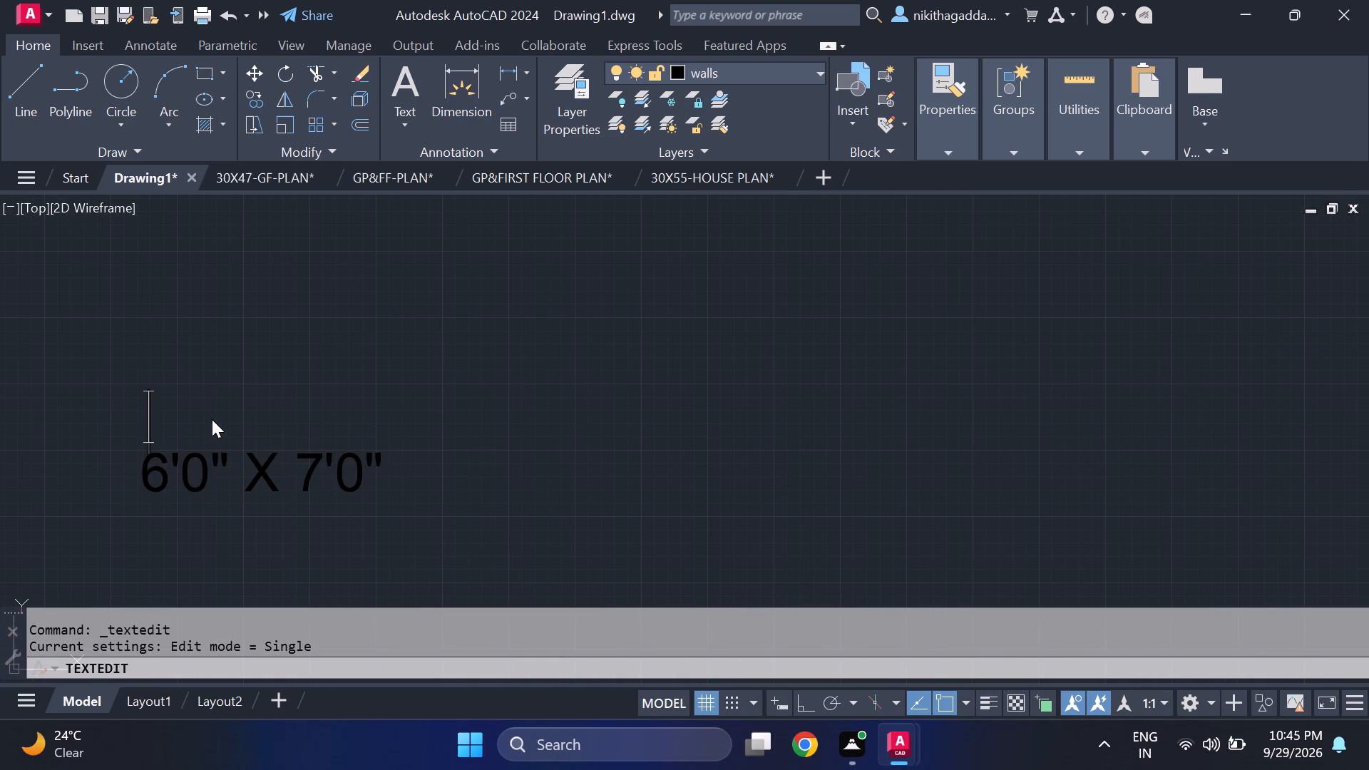
text(MASTER BEDROOM)
key(Return)
Set the size line under the MASTER BEDROOM label to 12'0" X 14'0".
key(Return)
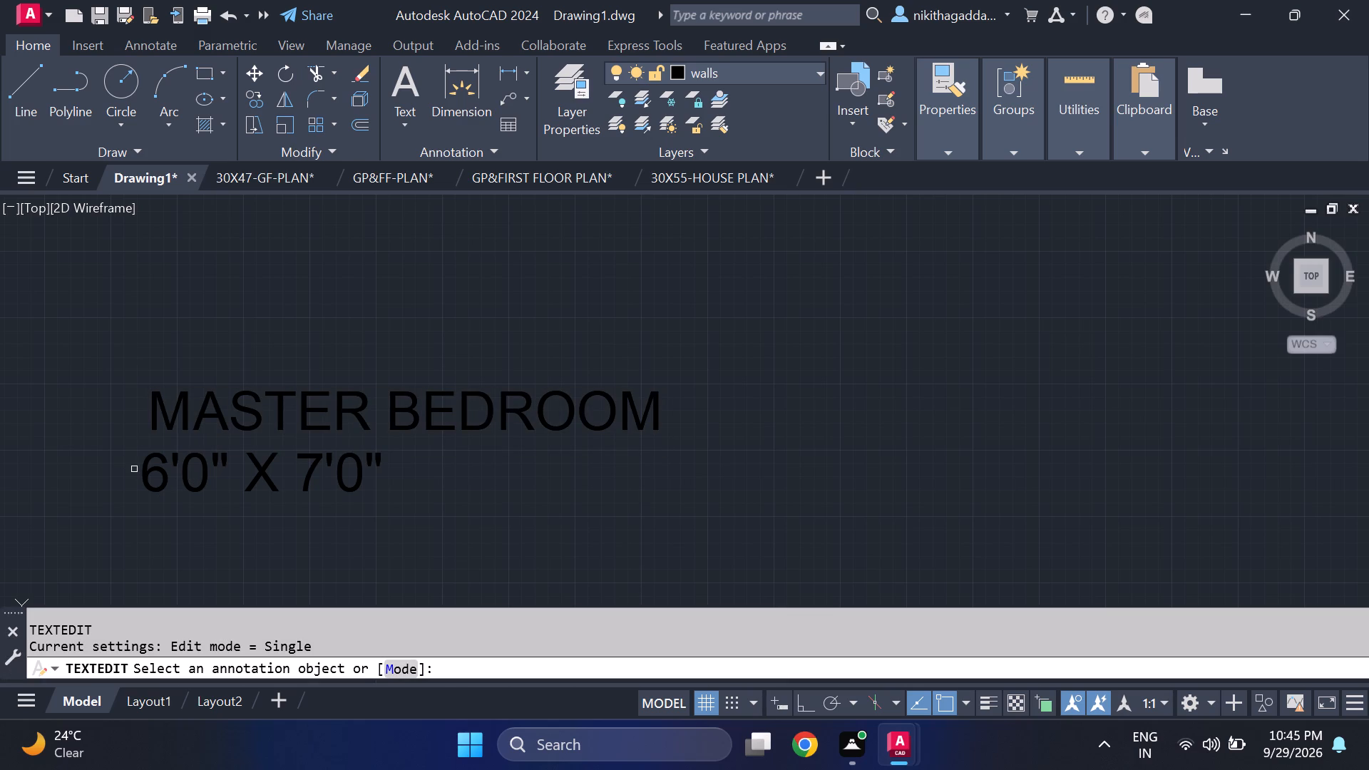
click(151, 483)
click(168, 469)
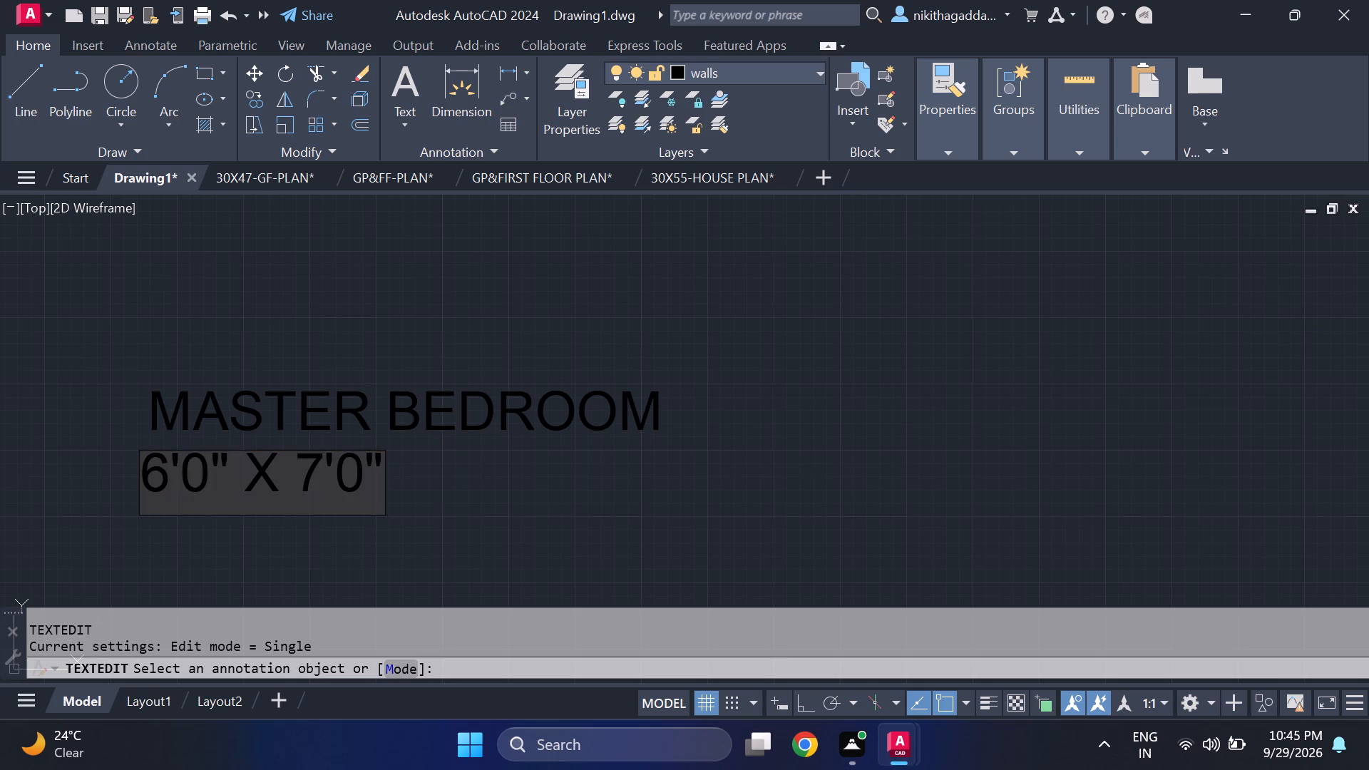
key(BackSpace)
text(12)
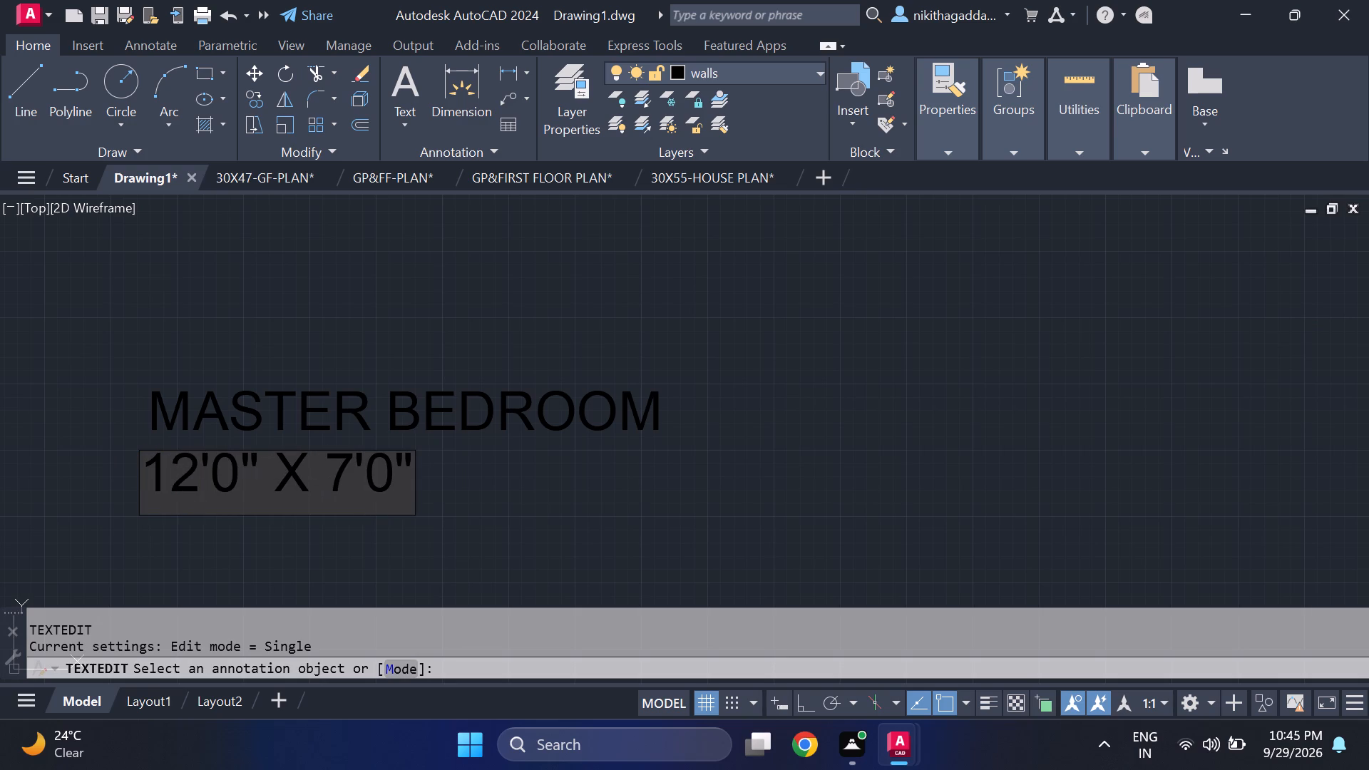
click(361, 483)
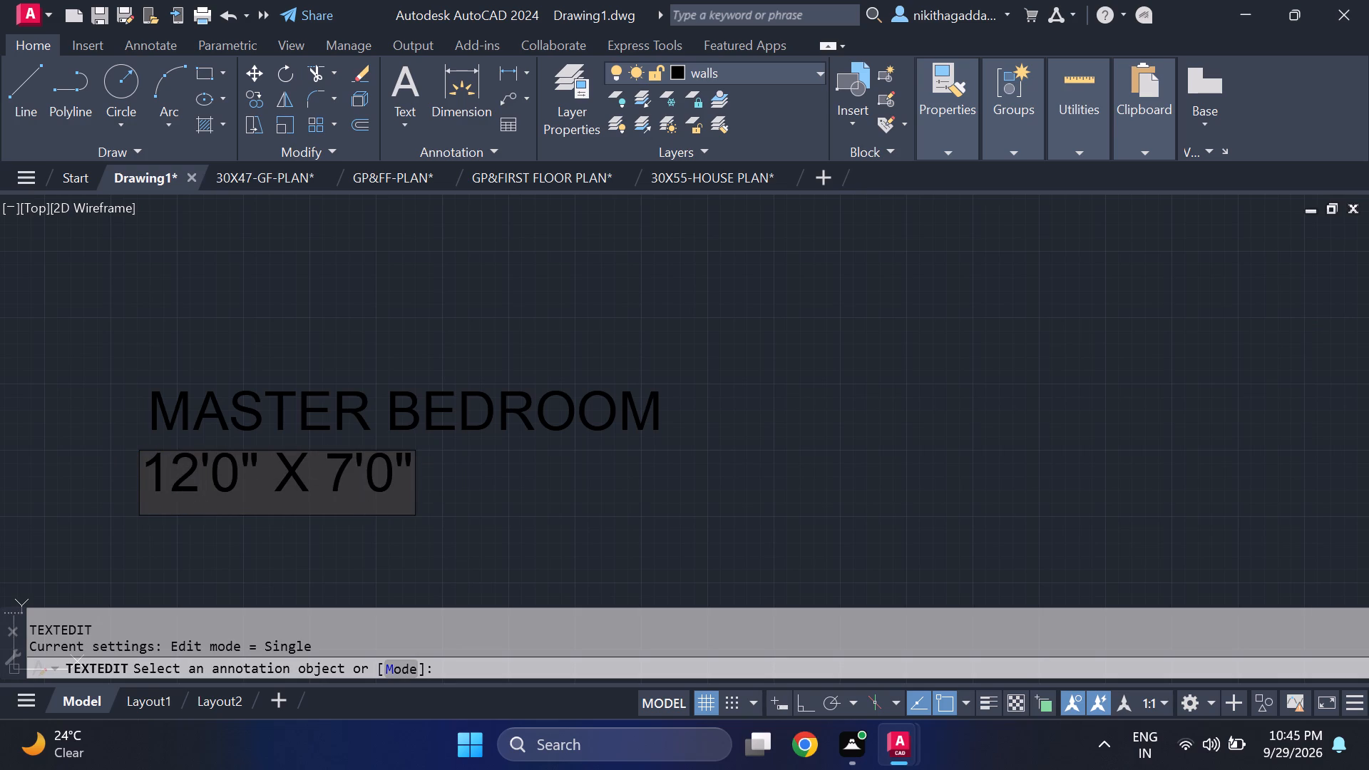
click(356, 490)
key(BackSpace)
text(14)
key(Return)
Move the MASTER BEDROOM name and size text into the northeast bedroom, below the bed.
drag(406, 347, 385, 377)
click(175, 538)
key(m)
key(Return)
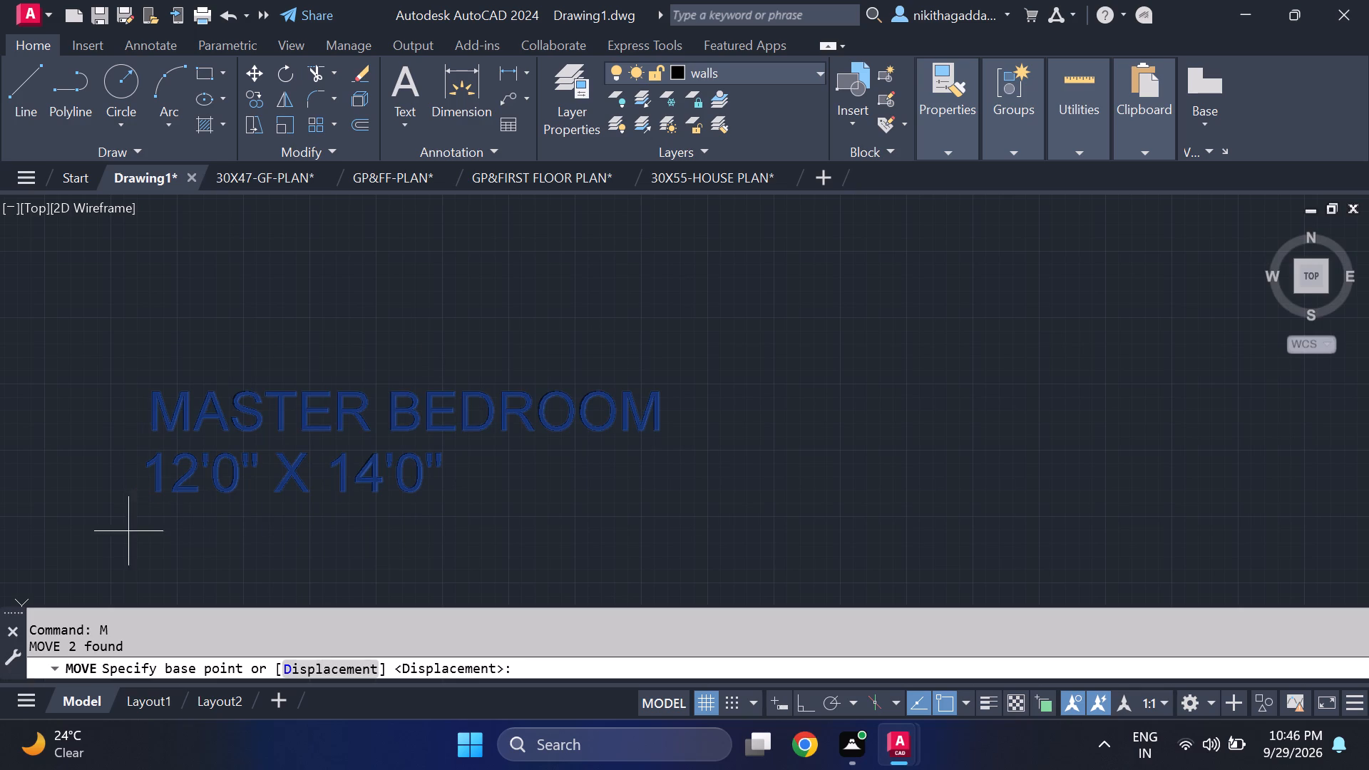
click(150, 433)
scroll(493, 361, down, 4)
middle_drag(525, 367, 83, 541)
middle_drag(493, 288, 458, 330)
scroll(463, 331, up, 2)
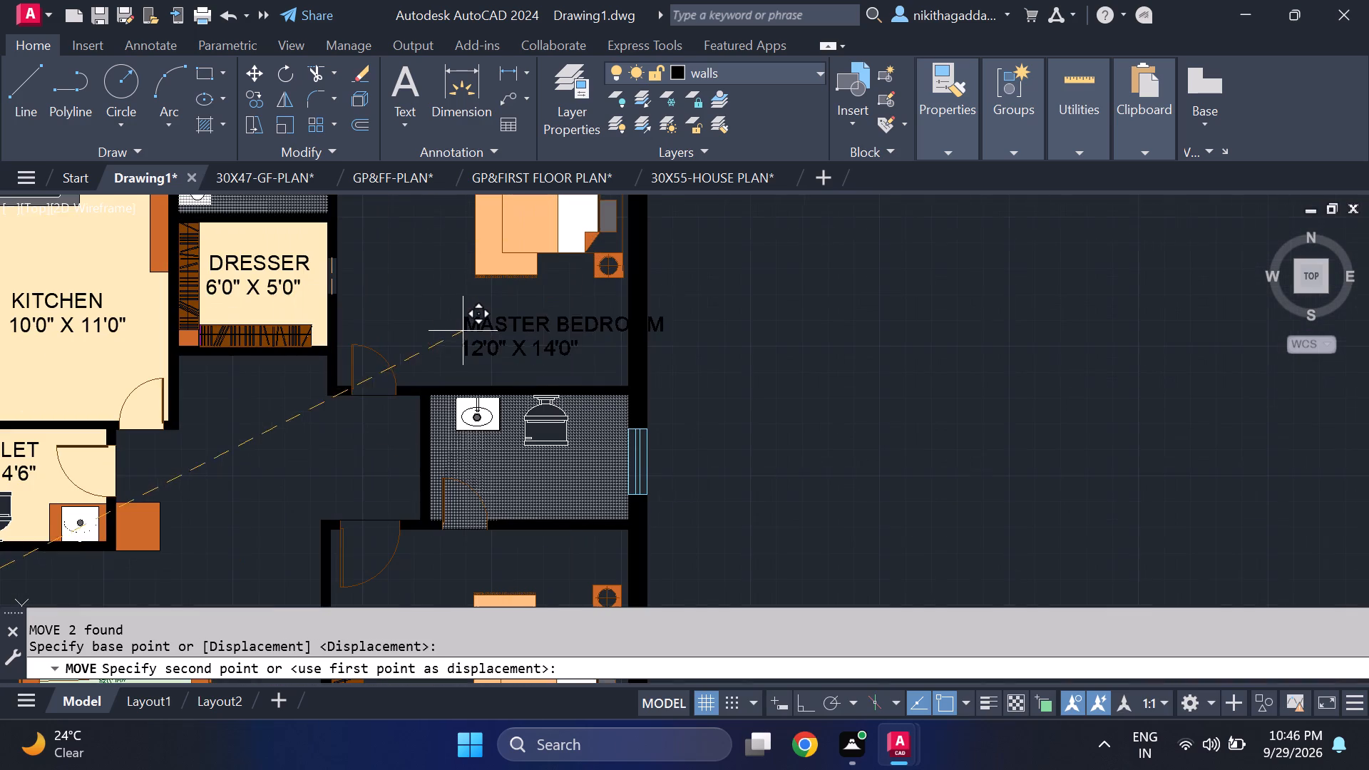
click(395, 319)
Set the size line of the spare BATH label just west of the formal living room to 8'0" X 5'0".
scroll(584, 376, down, 3)
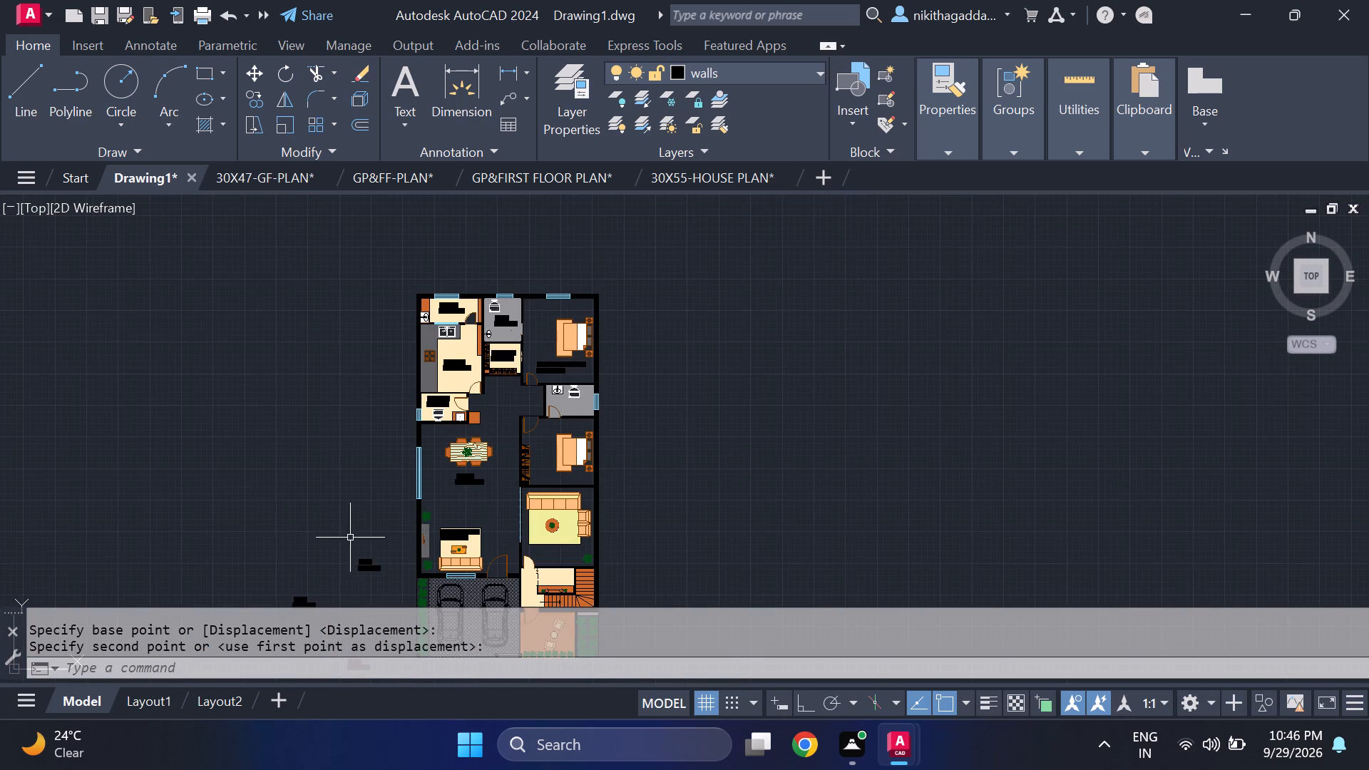
scroll(359, 526, up, 2)
middle_drag(358, 510, 394, 260)
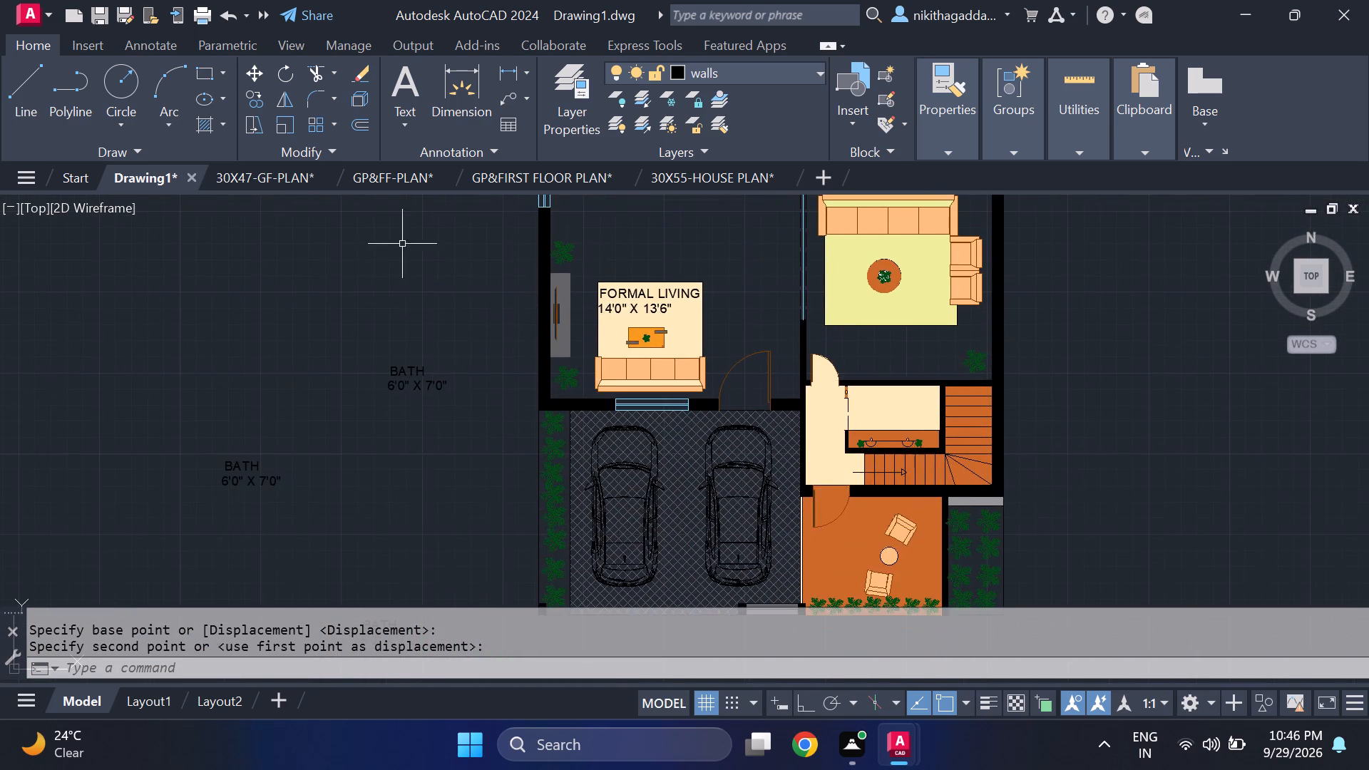
scroll(426, 378, up, 2)
click(399, 356)
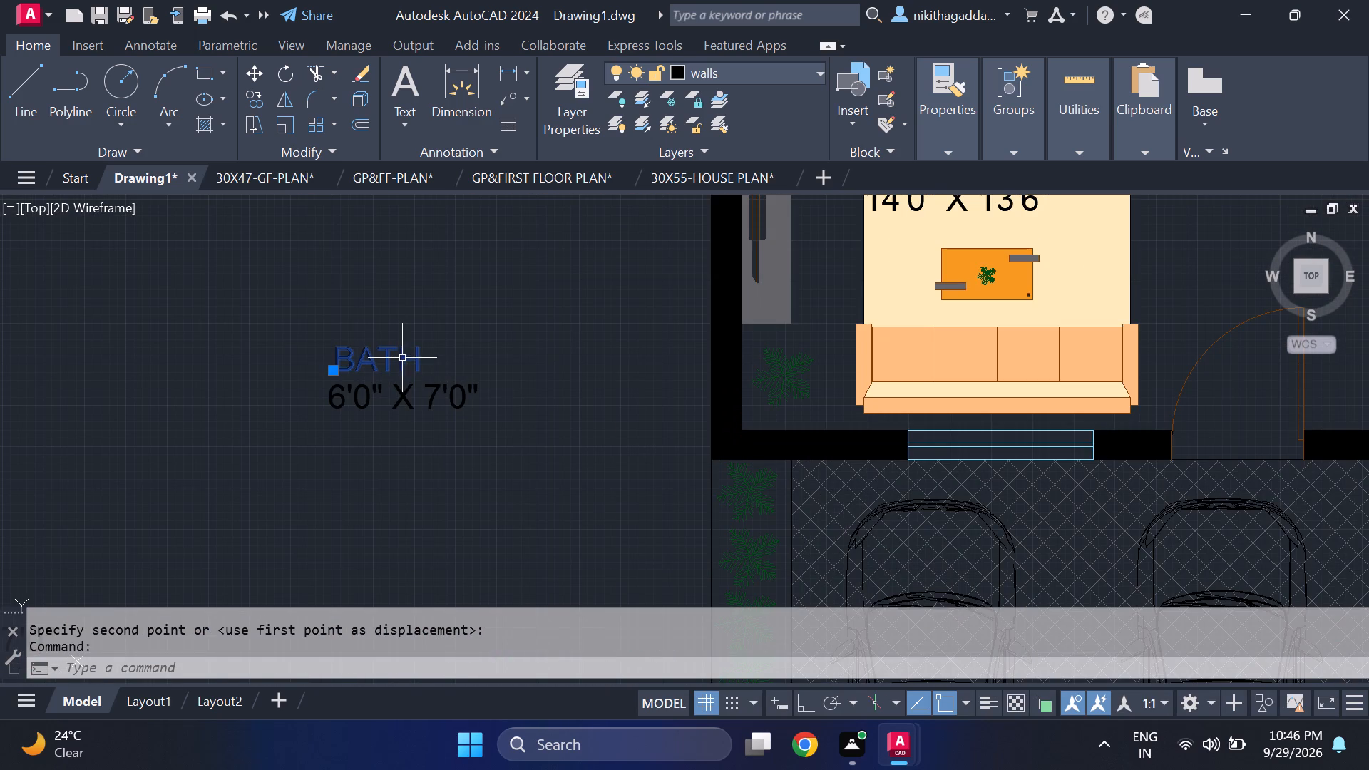
key(Escape)
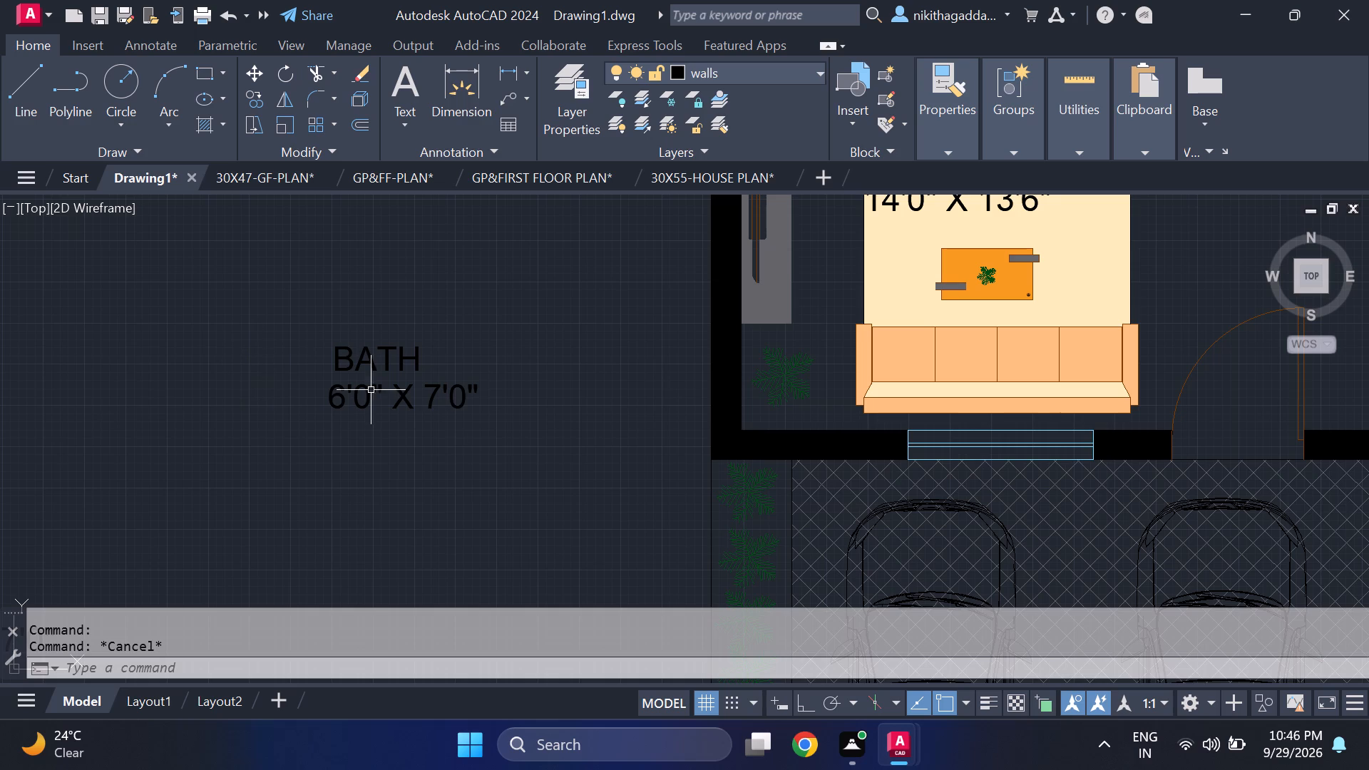
scroll(474, 415, up, 1)
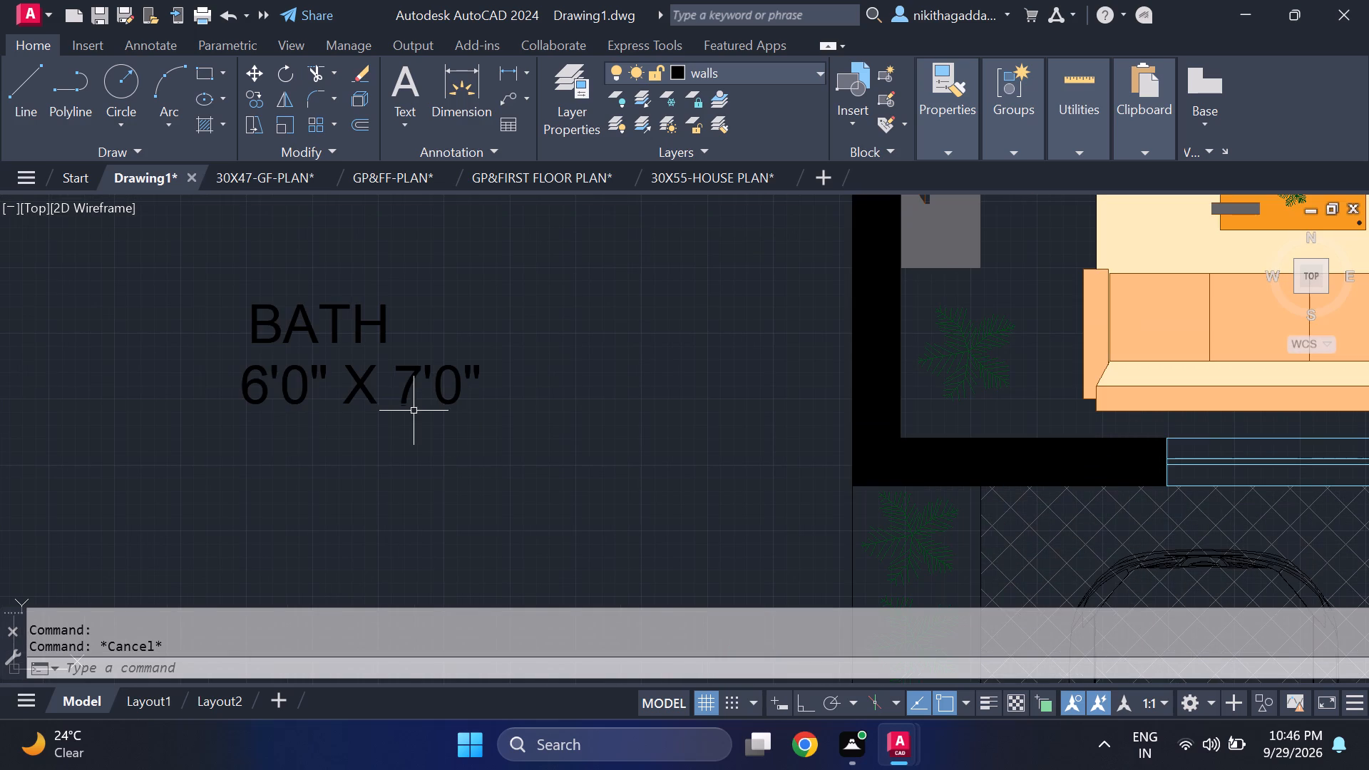
double_click(254, 384)
click(277, 392)
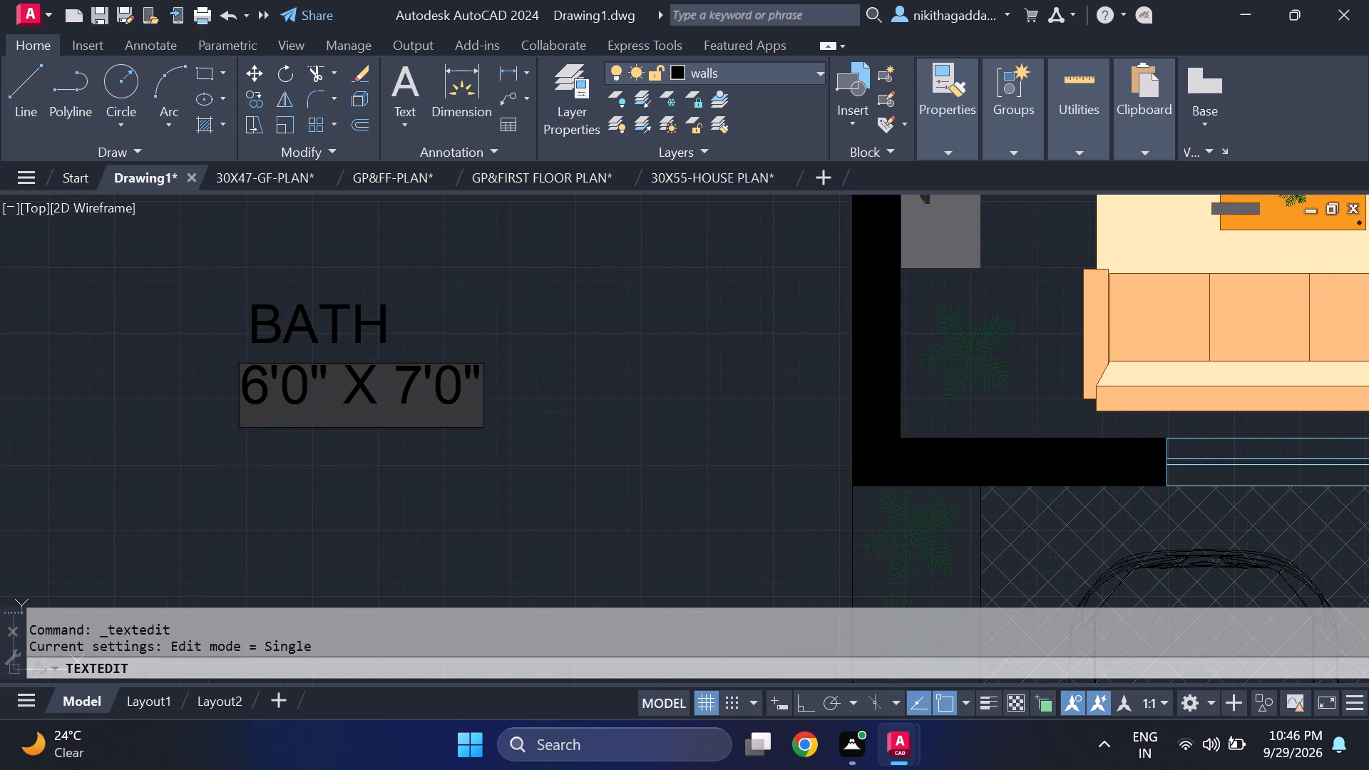
click(259, 389)
key(BackSpace)
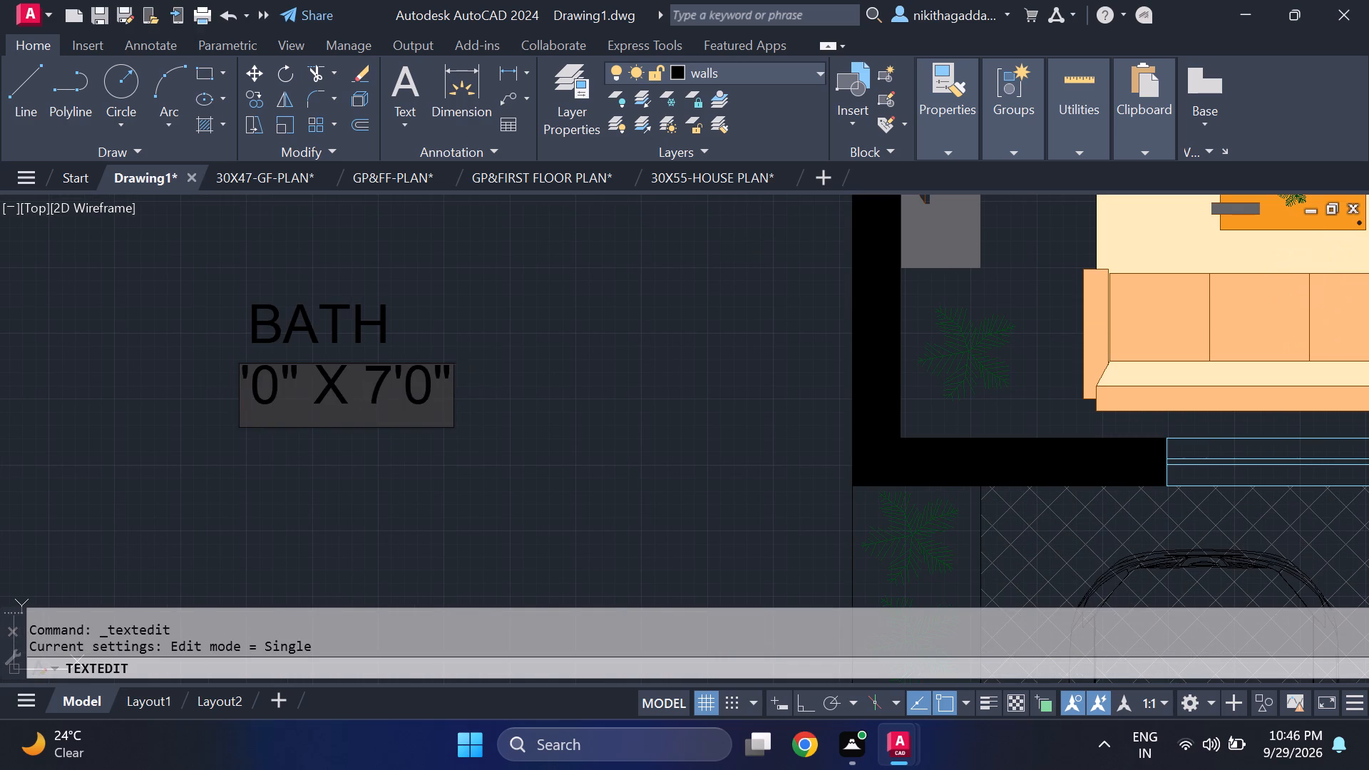
key(8)
click(419, 396)
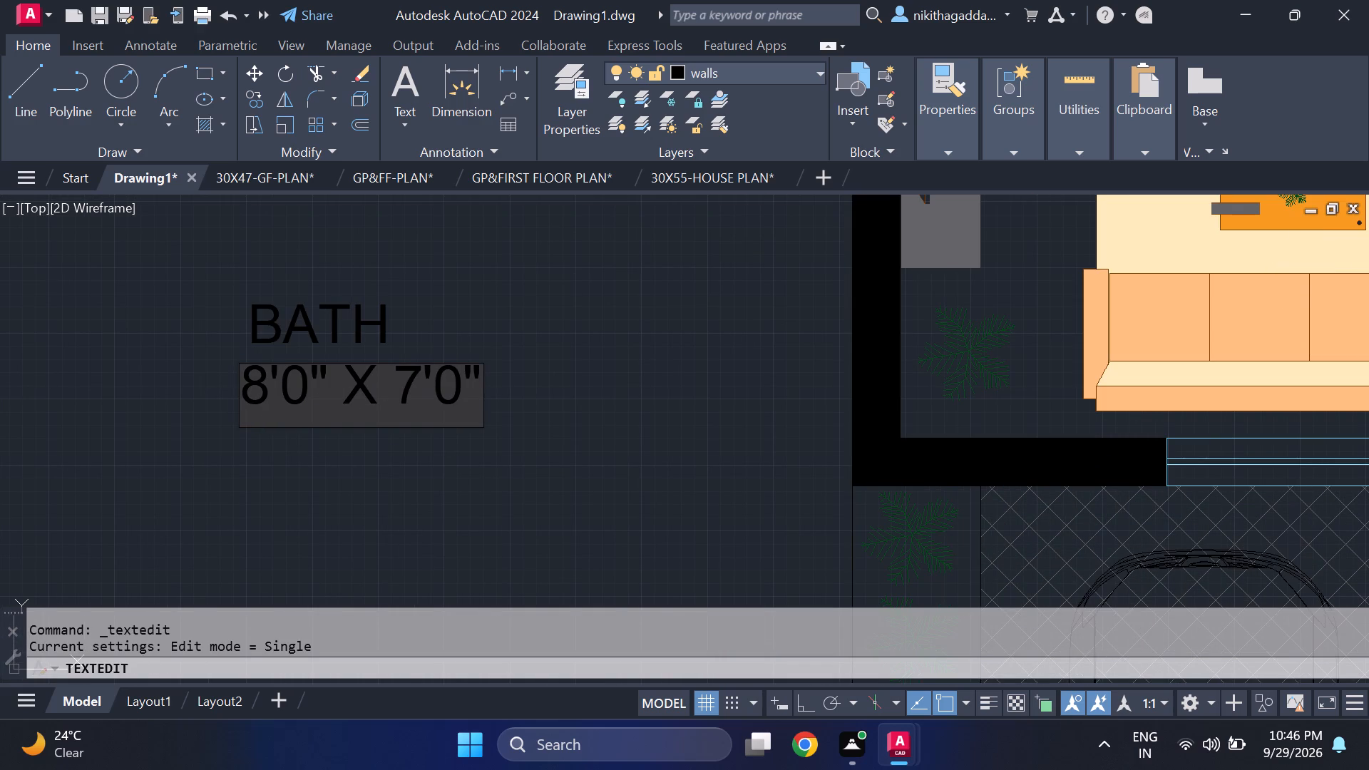
key(BackSpace)
key(5)
key(Return)
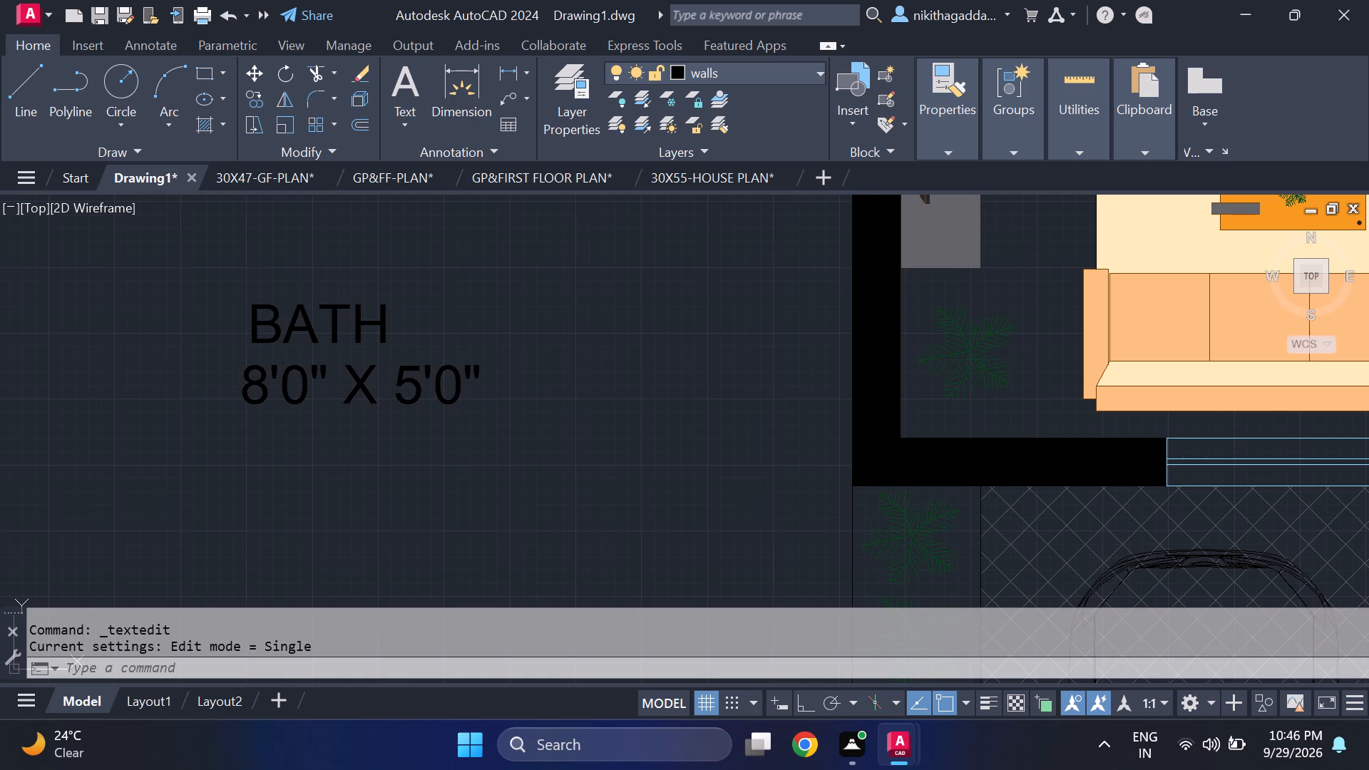
Move the 8'0" X 5'0" BATH name and size text into the bath south of the master bedroom, below the toilet.
drag(319, 256, 314, 282)
click(250, 447)
key(m)
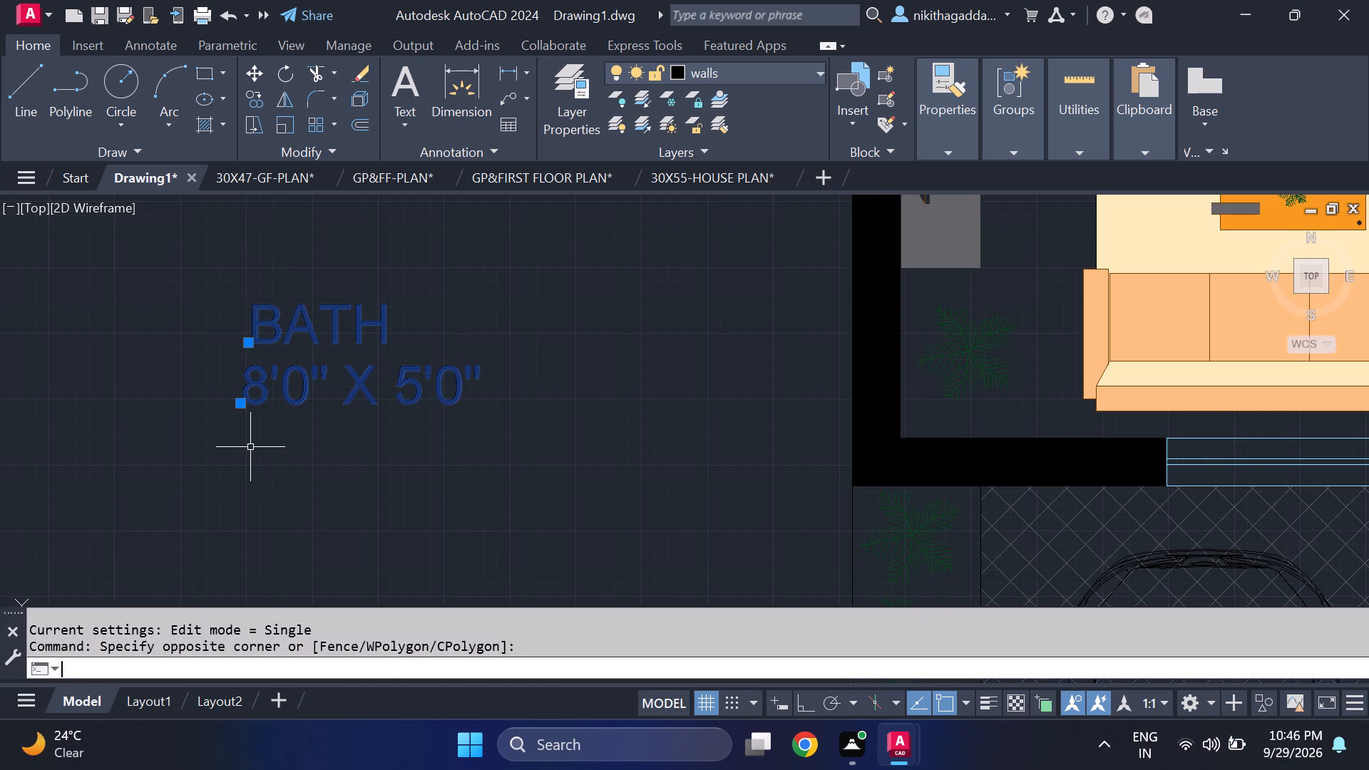
key(Return)
click(249, 337)
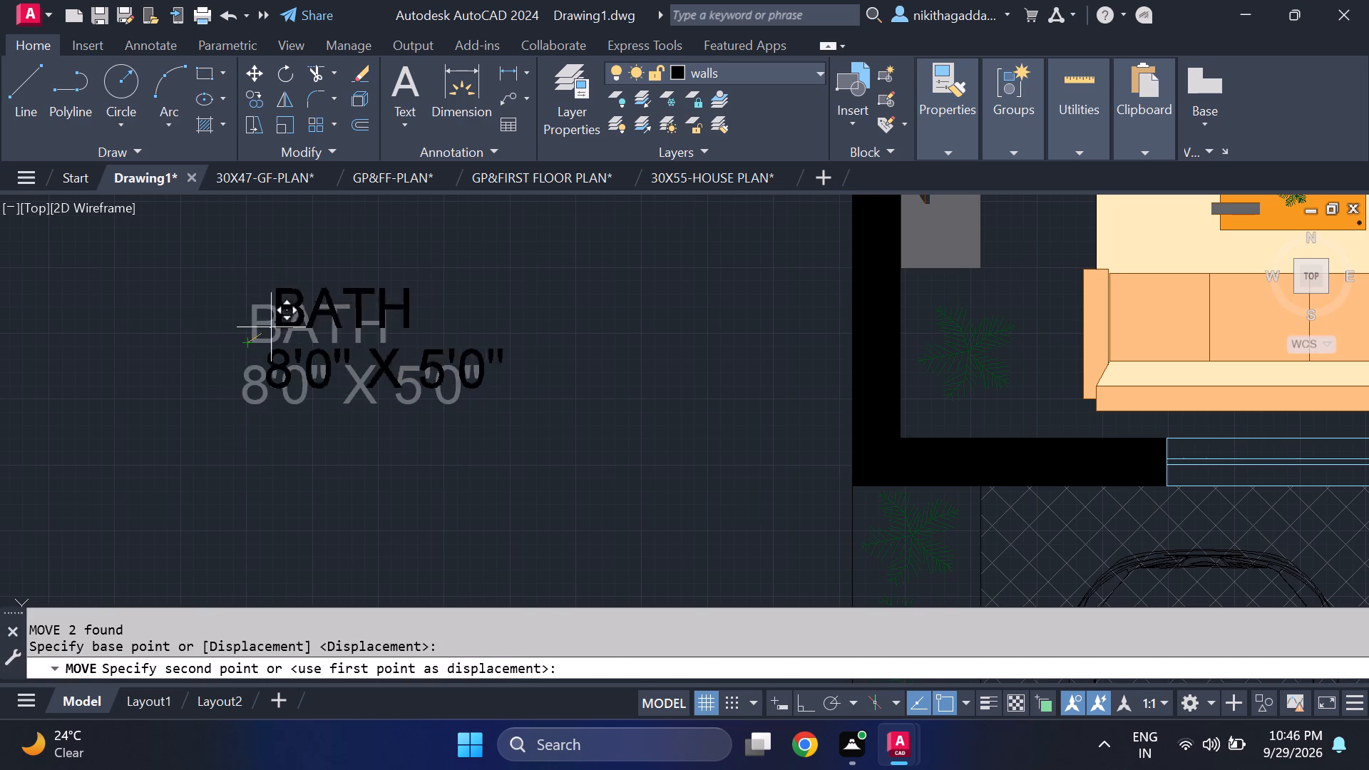
scroll(472, 283, down, 3)
middle_drag(477, 298, 217, 551)
middle_drag(491, 306, 270, 580)
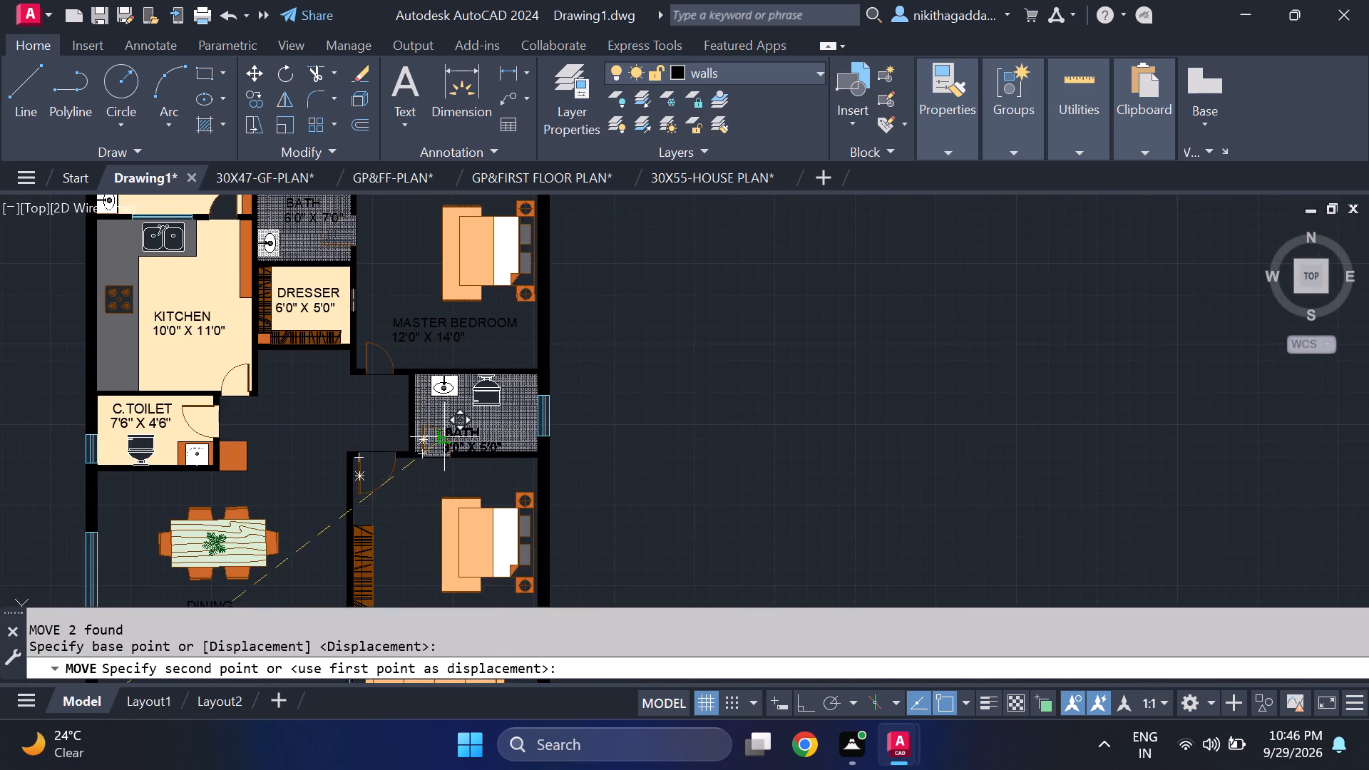
scroll(451, 420, up, 3)
click(491, 436)
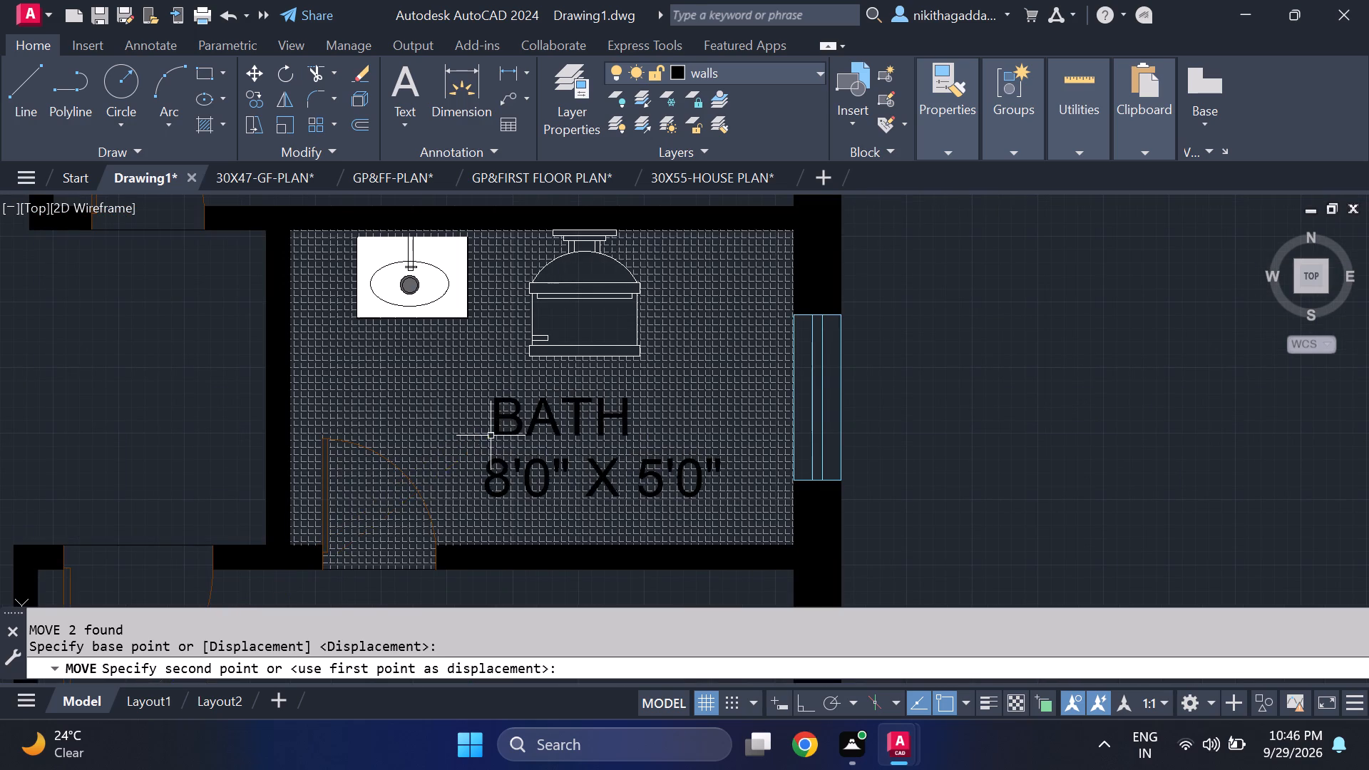
Change the name line of the northernmost spare BATH label outside the plan to BEDROOM.
scroll(453, 450, down, 4)
middle_drag(421, 528, 456, 313)
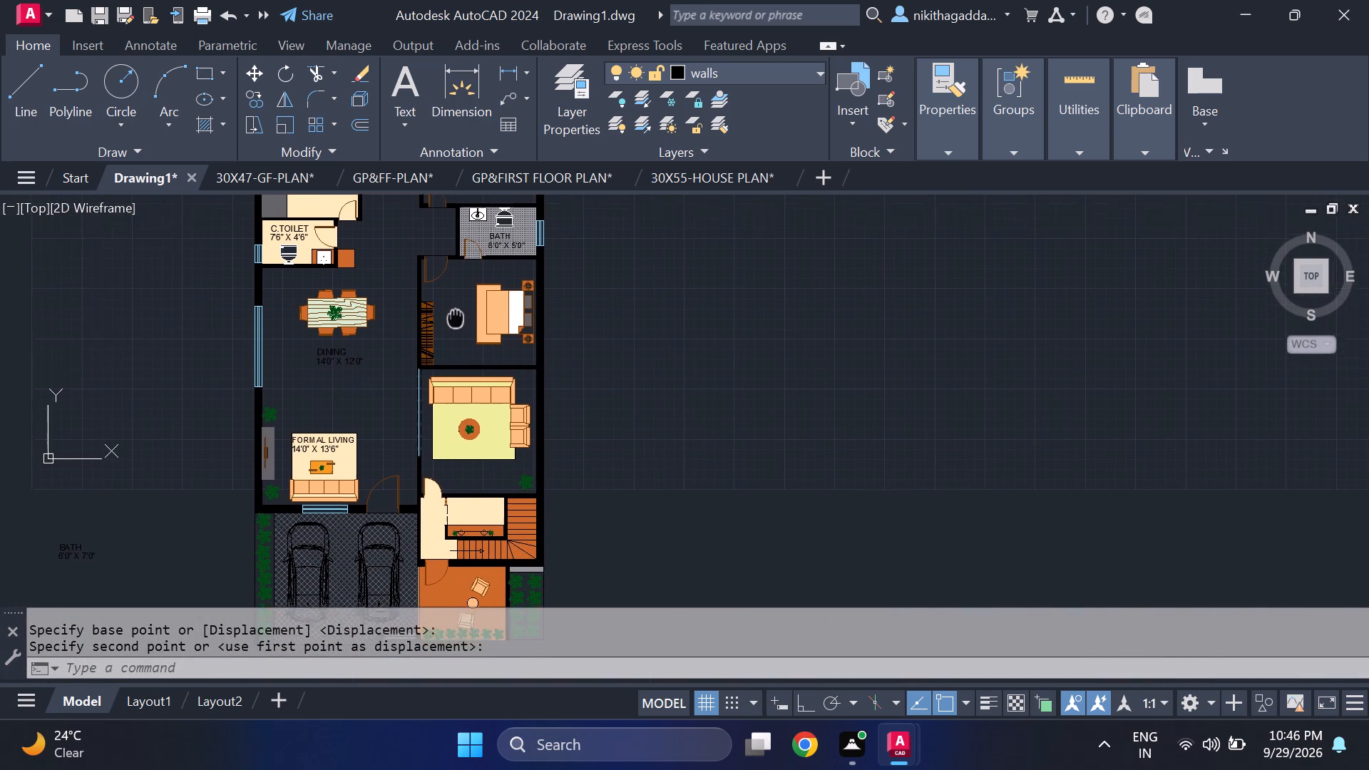
middle_drag(456, 313, 456, 309)
middle_drag(93, 523, 233, 377)
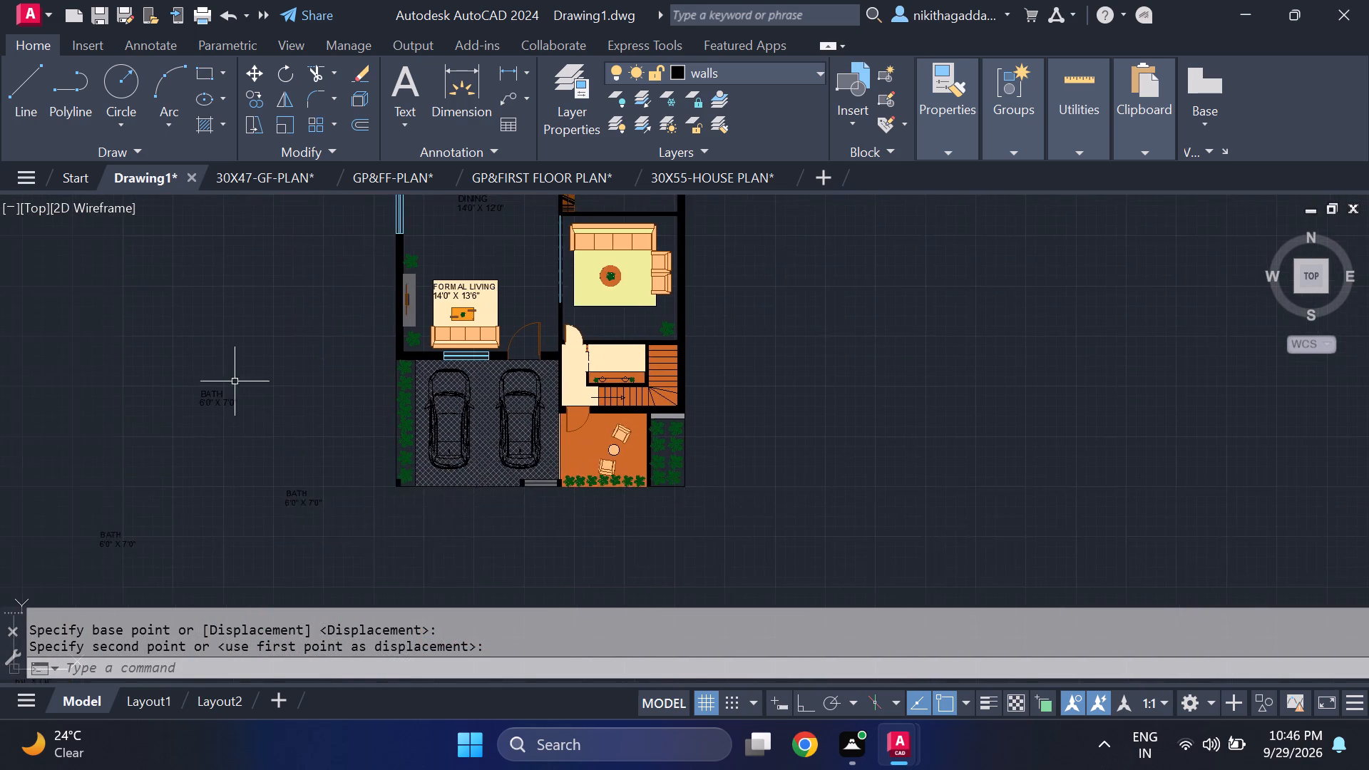
scroll(190, 448, up, 4)
middle_drag(245, 353, 283, 505)
middle_drag(263, 378, 271, 461)
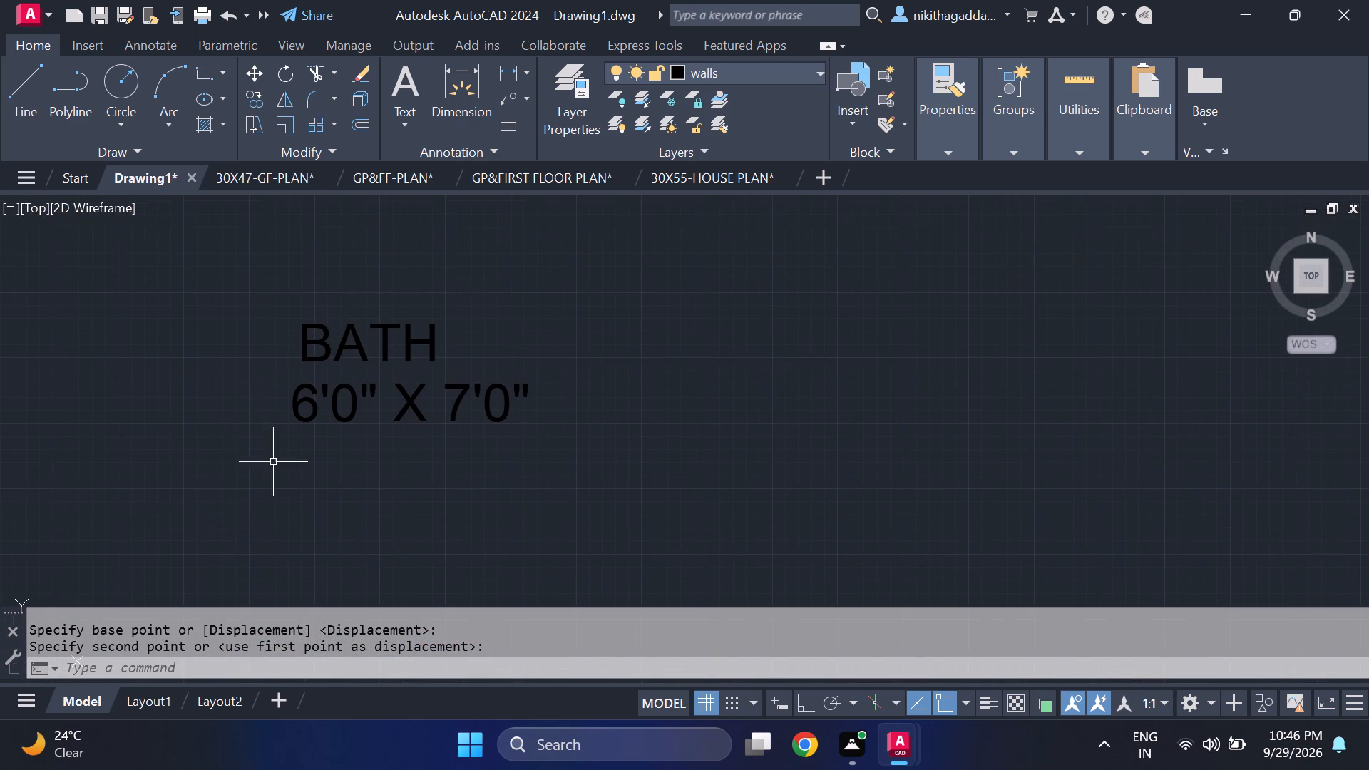
click(353, 353)
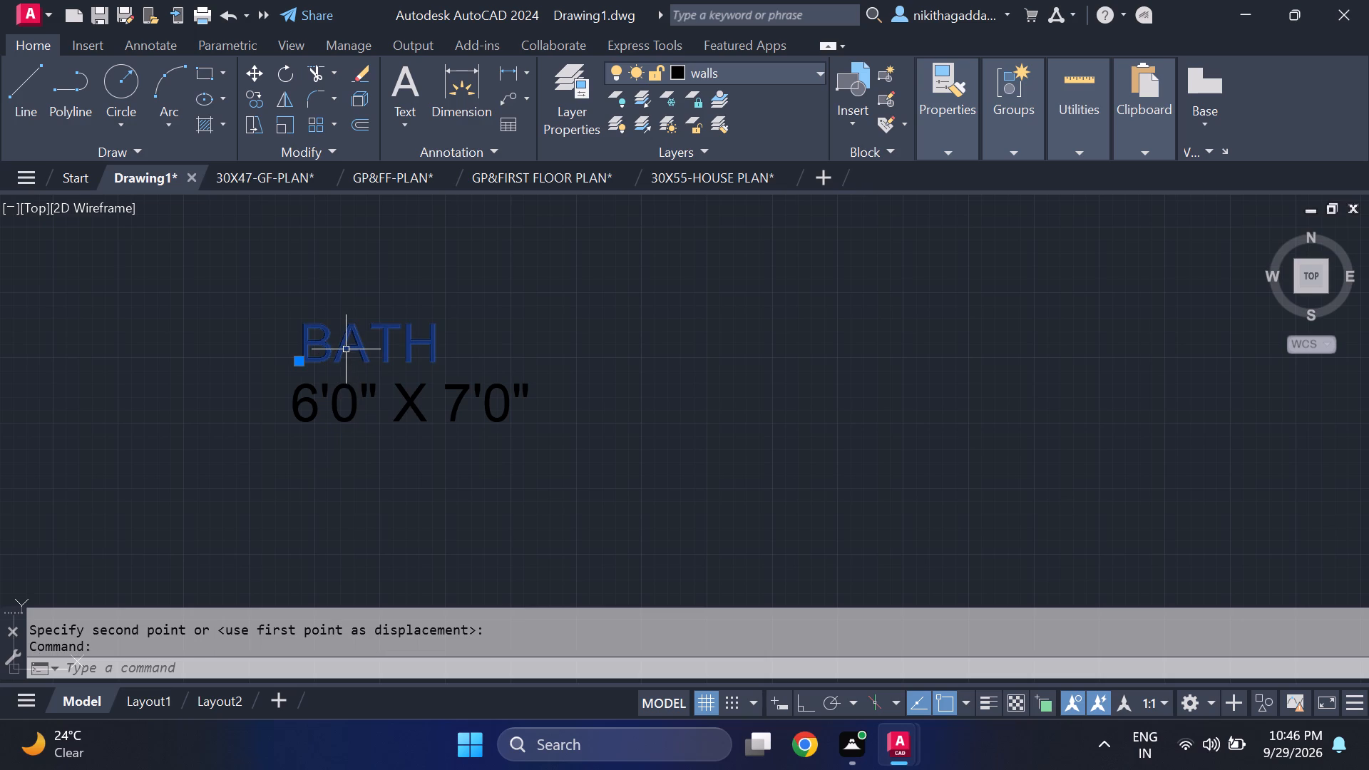
click(346, 351)
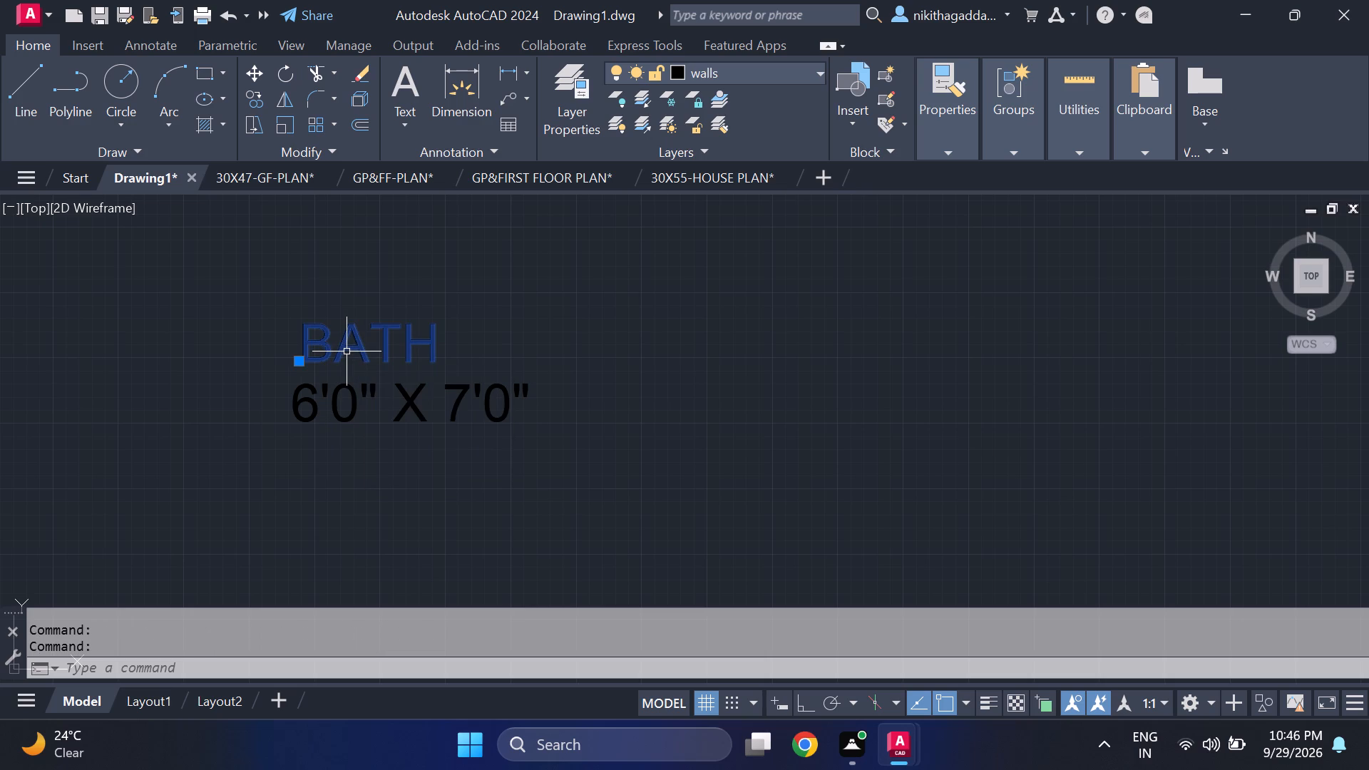
click(348, 351)
click(329, 351)
click(329, 351)
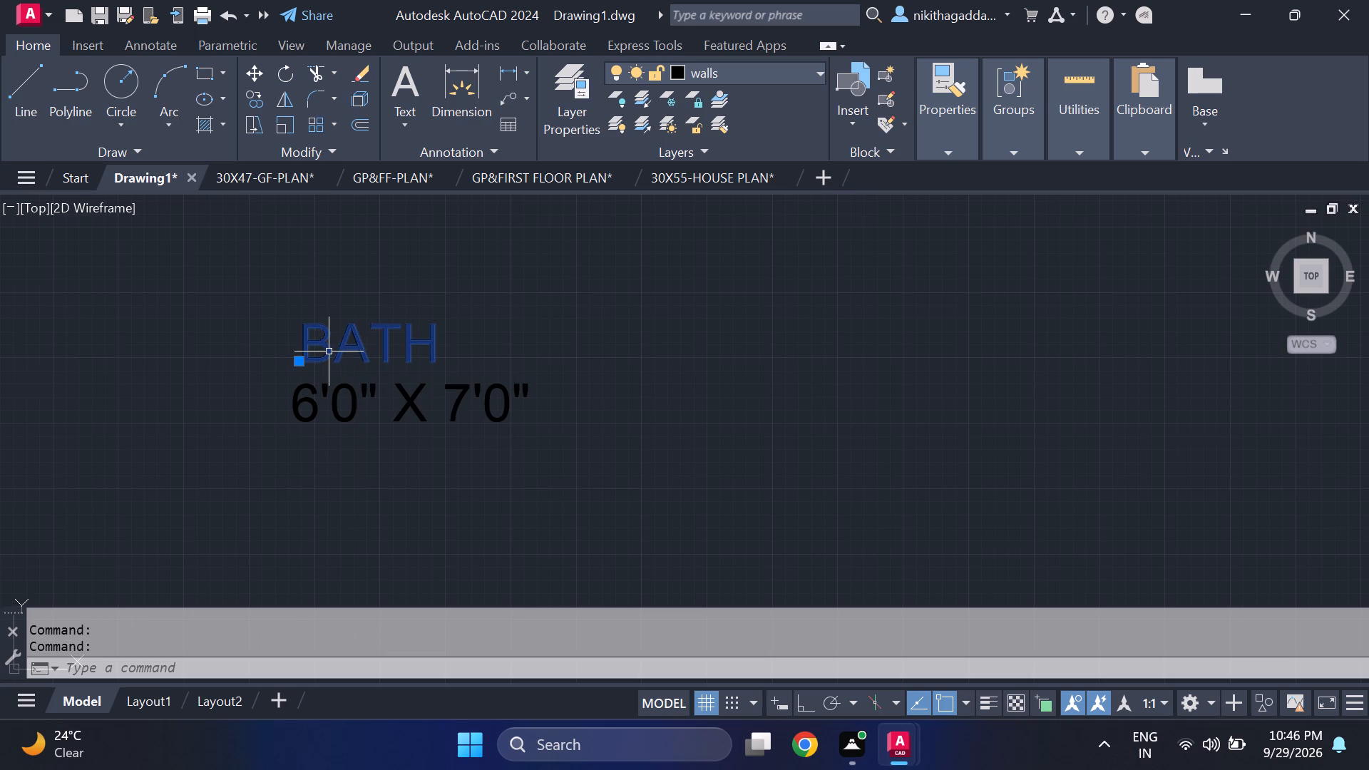
click(317, 351)
double_click(317, 351)
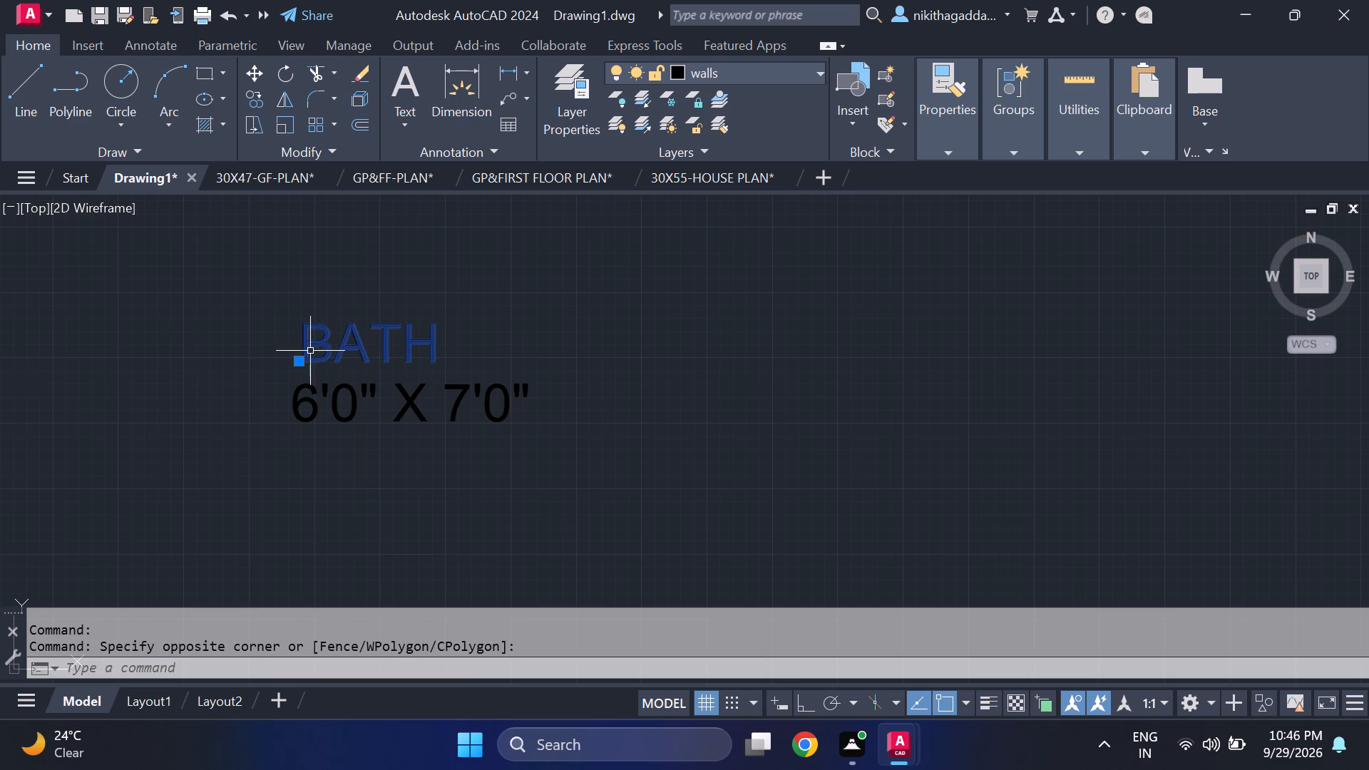
double_click(308, 359)
key(Delete)
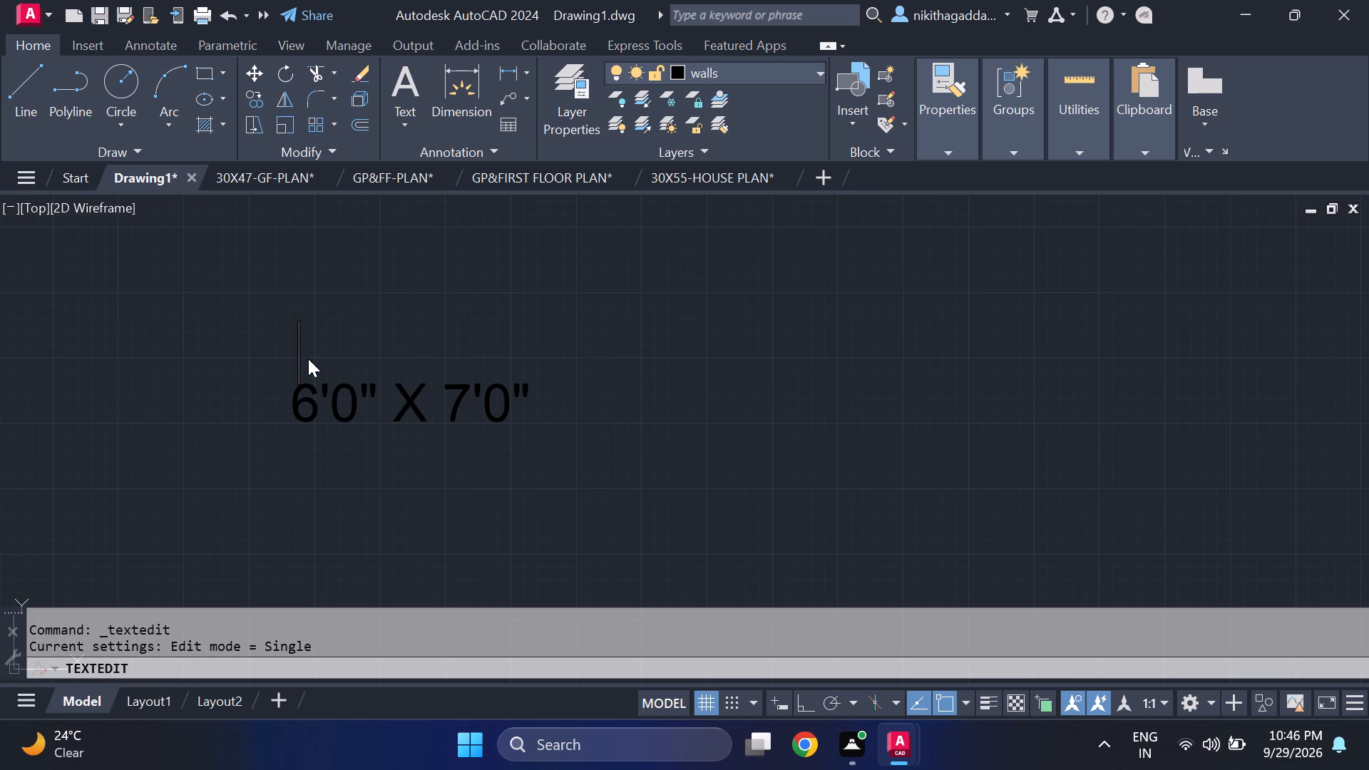
text(BEDROOM)
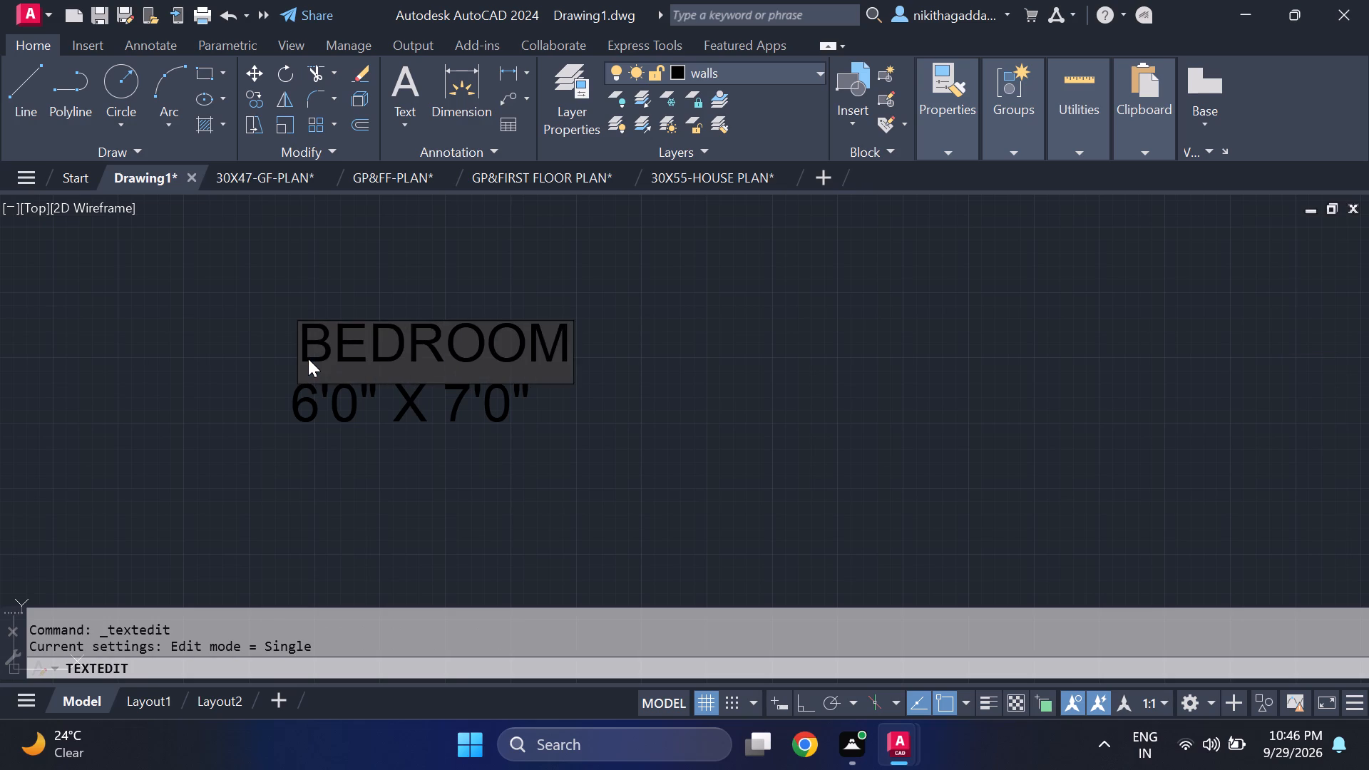
key(Return)
Set the size line under the BEDROOM label to 12'0" X 11'0".
key(Return)
click(305, 407)
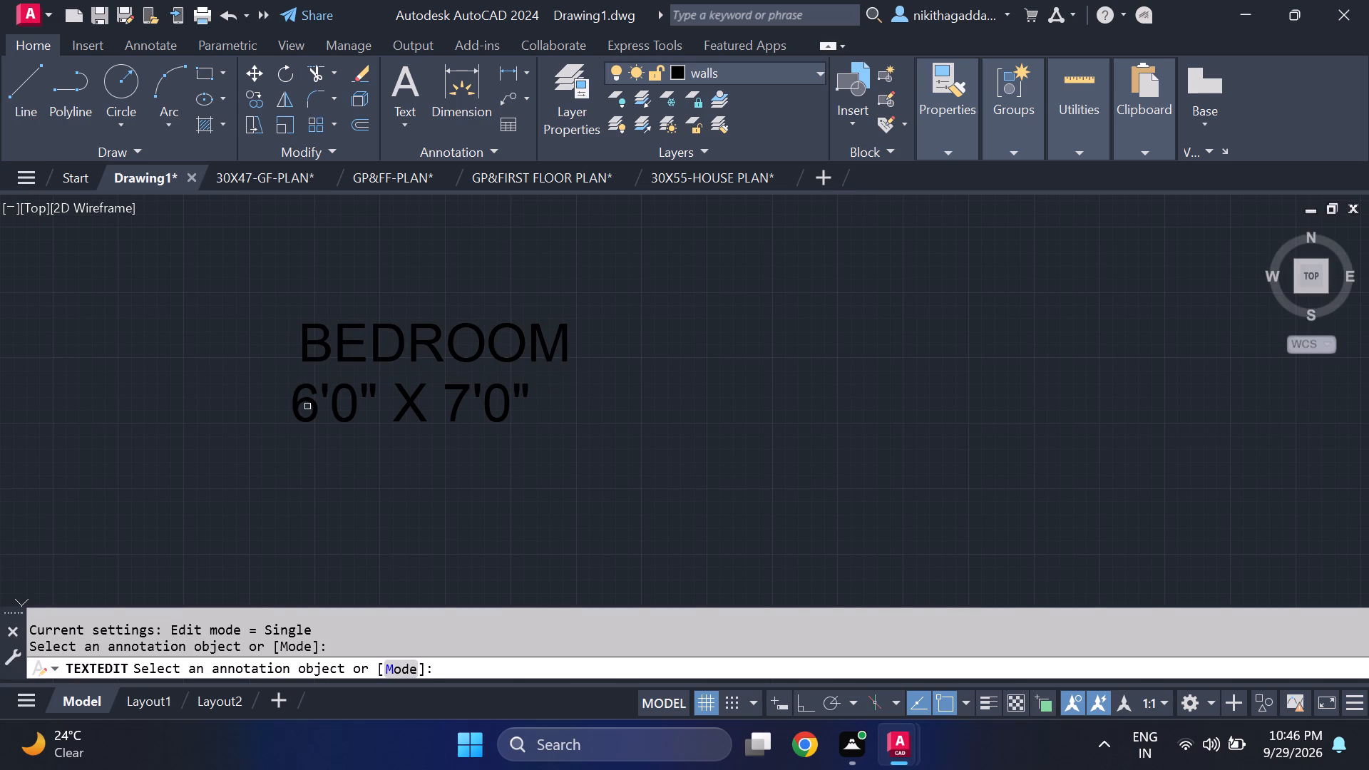
click(308, 406)
scroll(308, 405, up, 2)
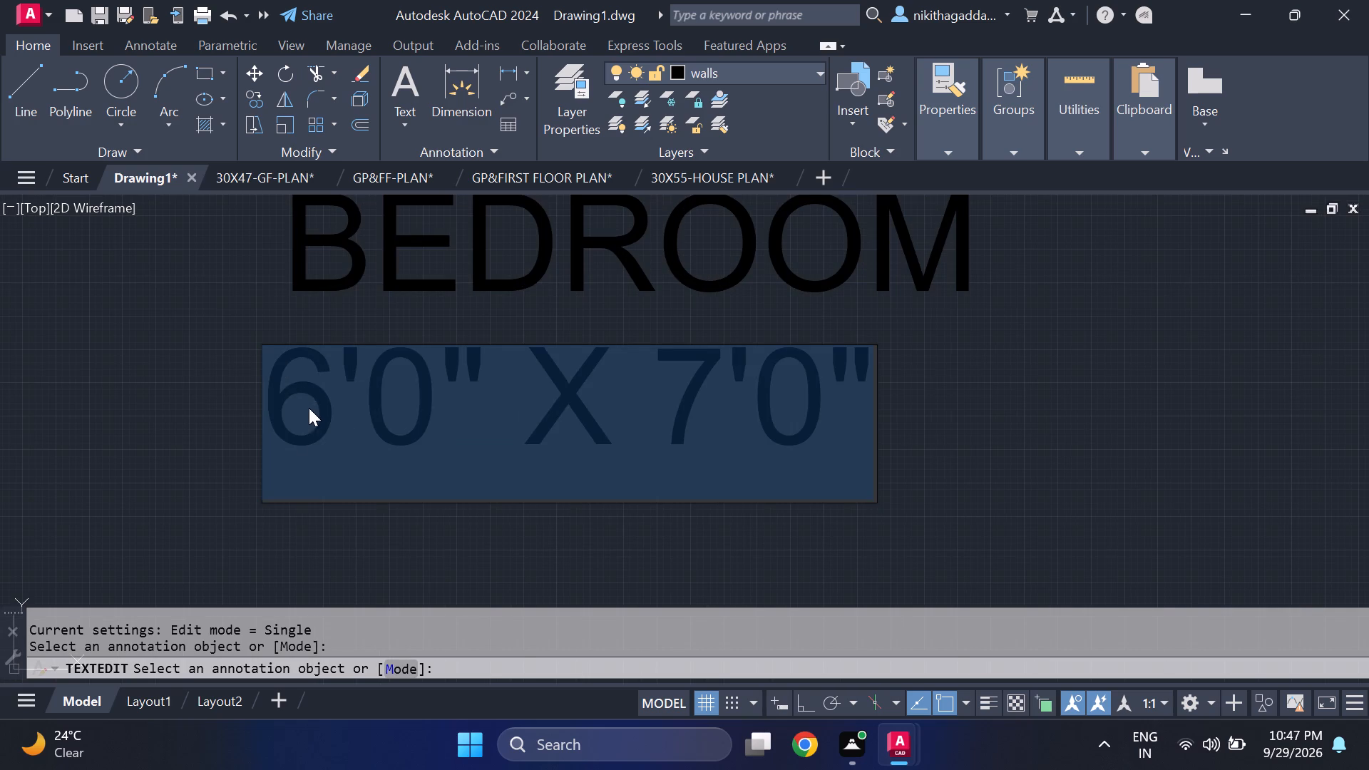
click(325, 414)
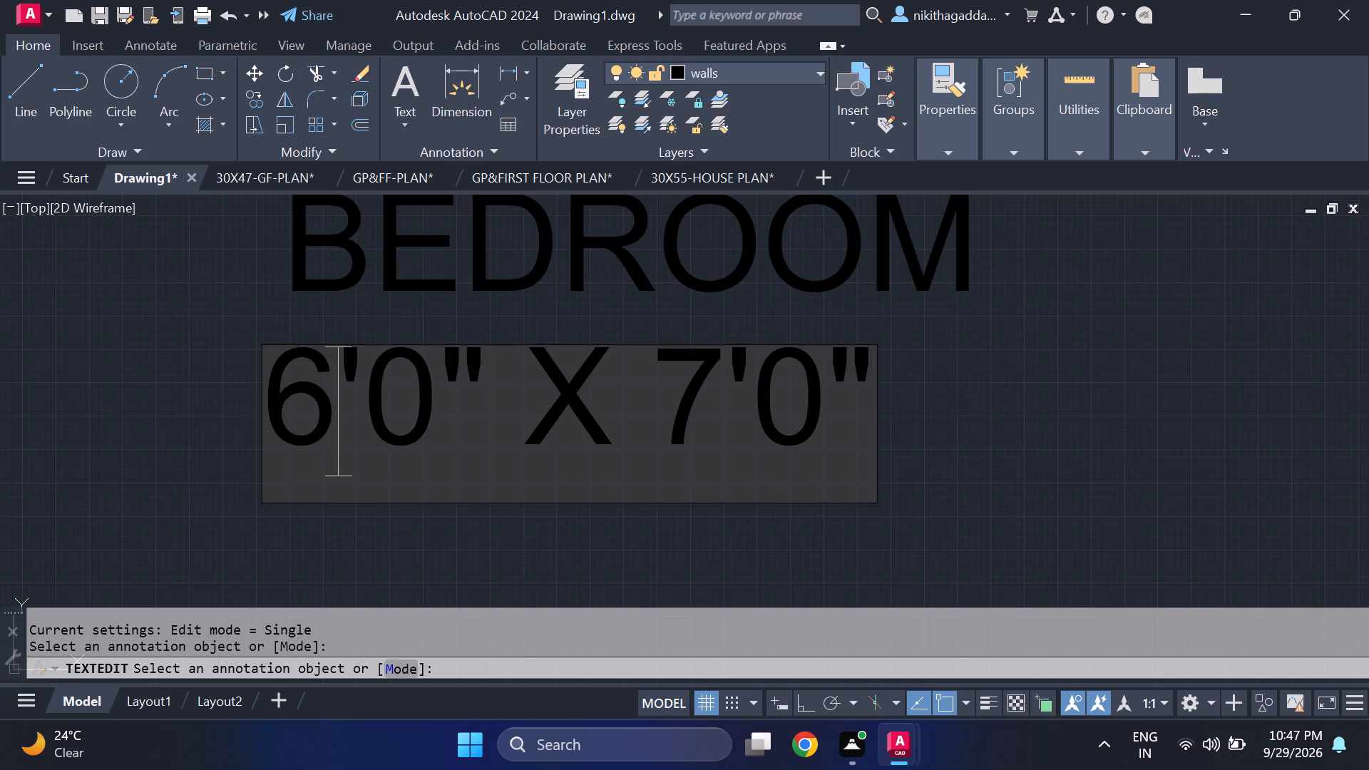
key(BackSpace)
text(12)
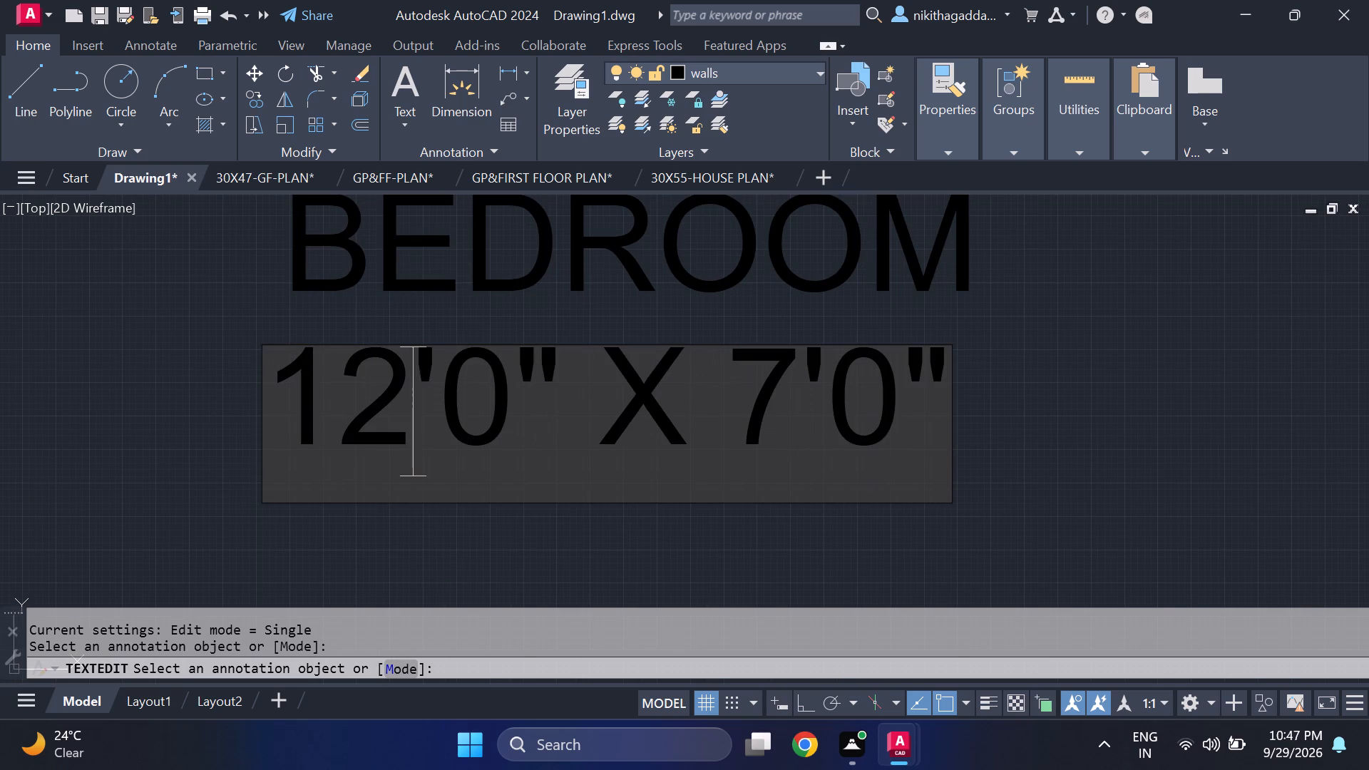
click(797, 405)
key(BackSpace)
text(11)
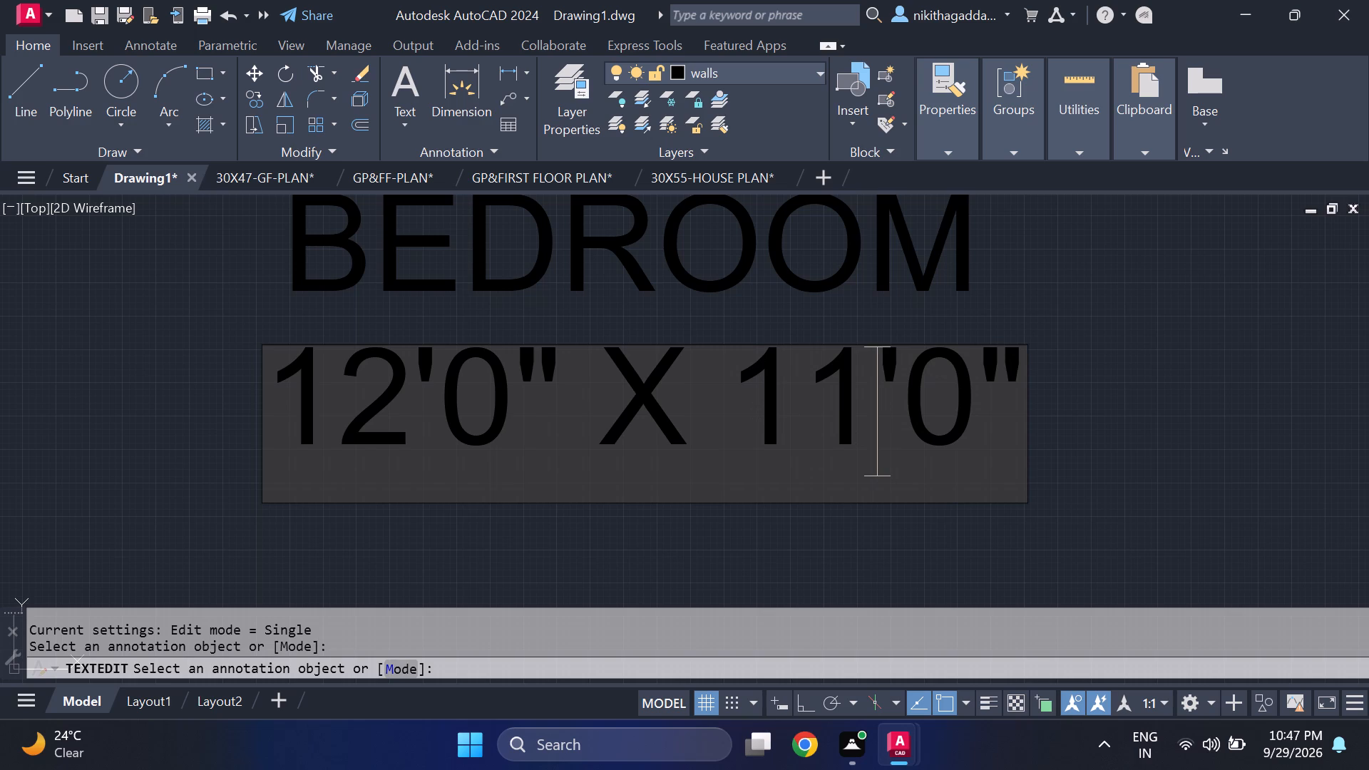
key(Return)
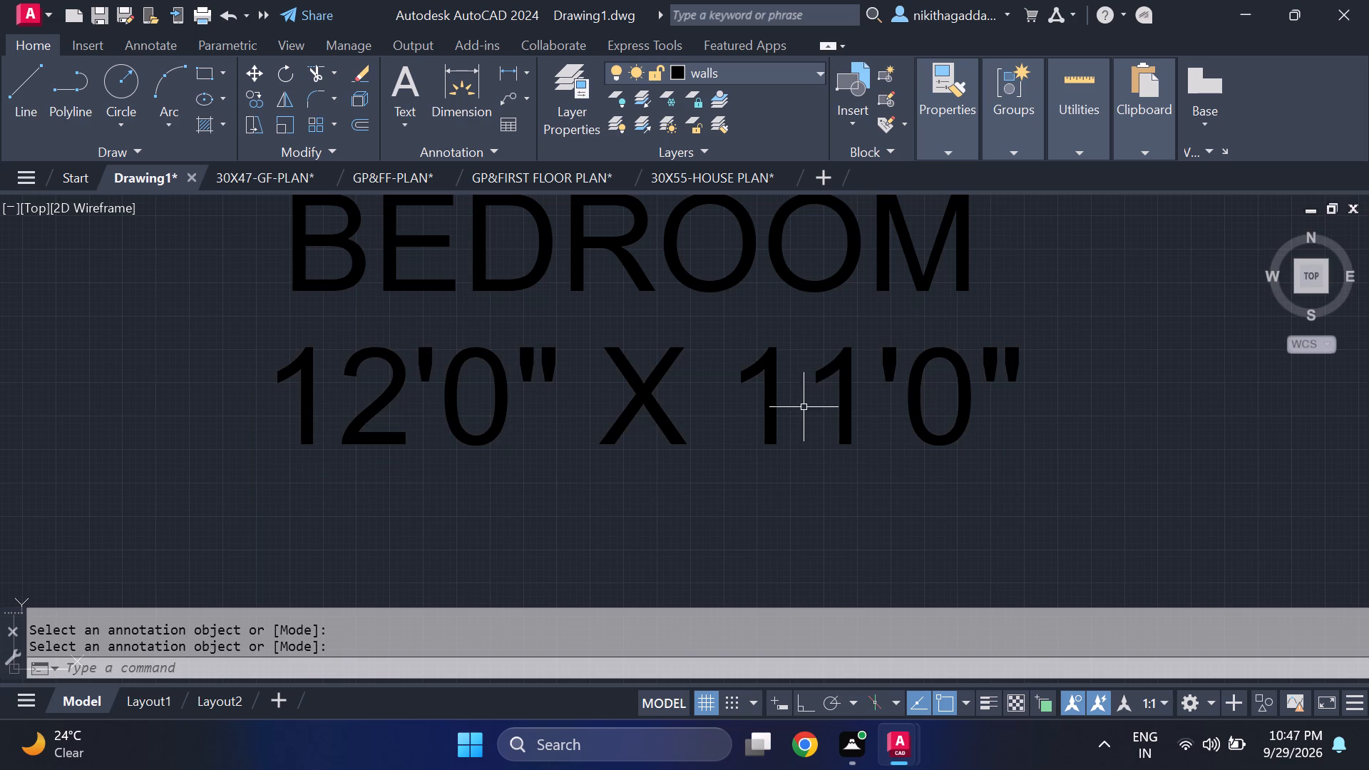
Move the 12'0" X 11'0" size text farther down, leaving room for another text line below BEDROOM.
drag(997, 328, 969, 349)
click(729, 473)
key(m)
key(Return)
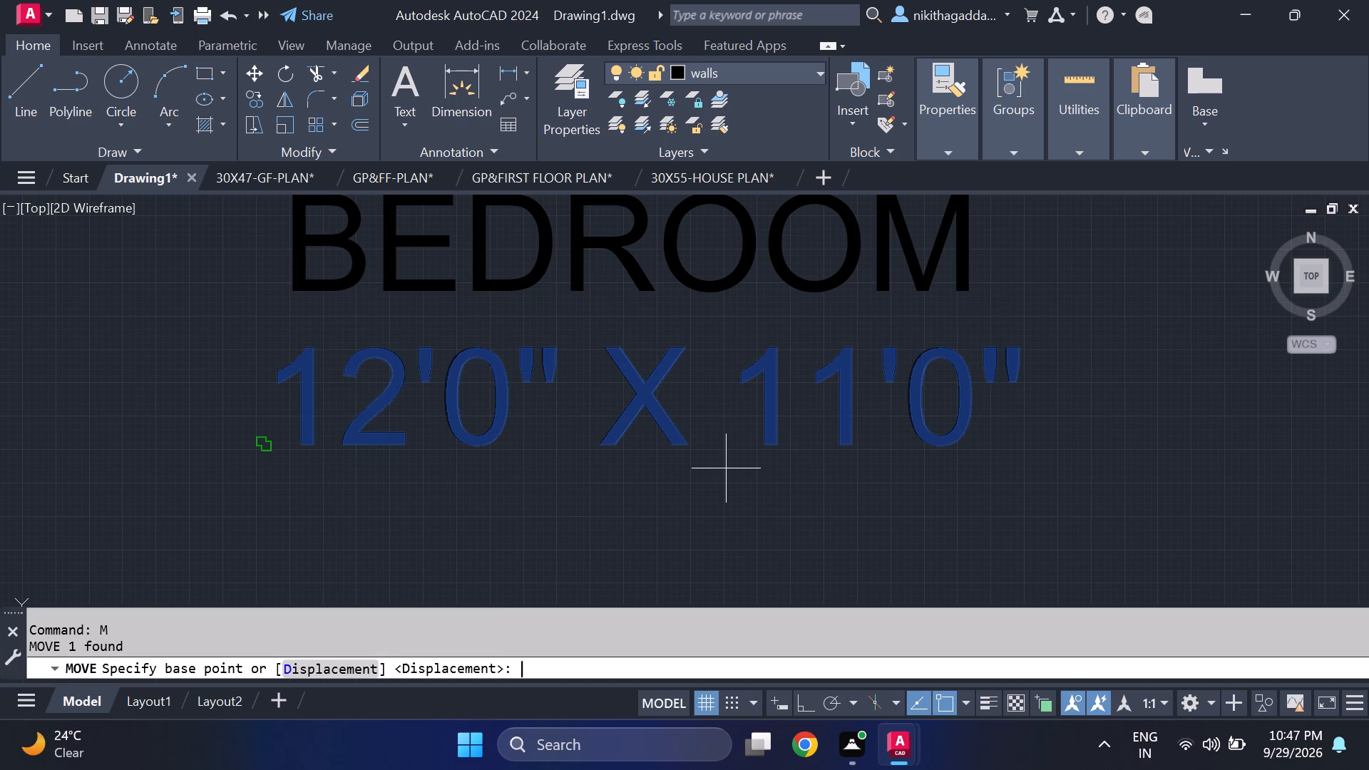
click(270, 451)
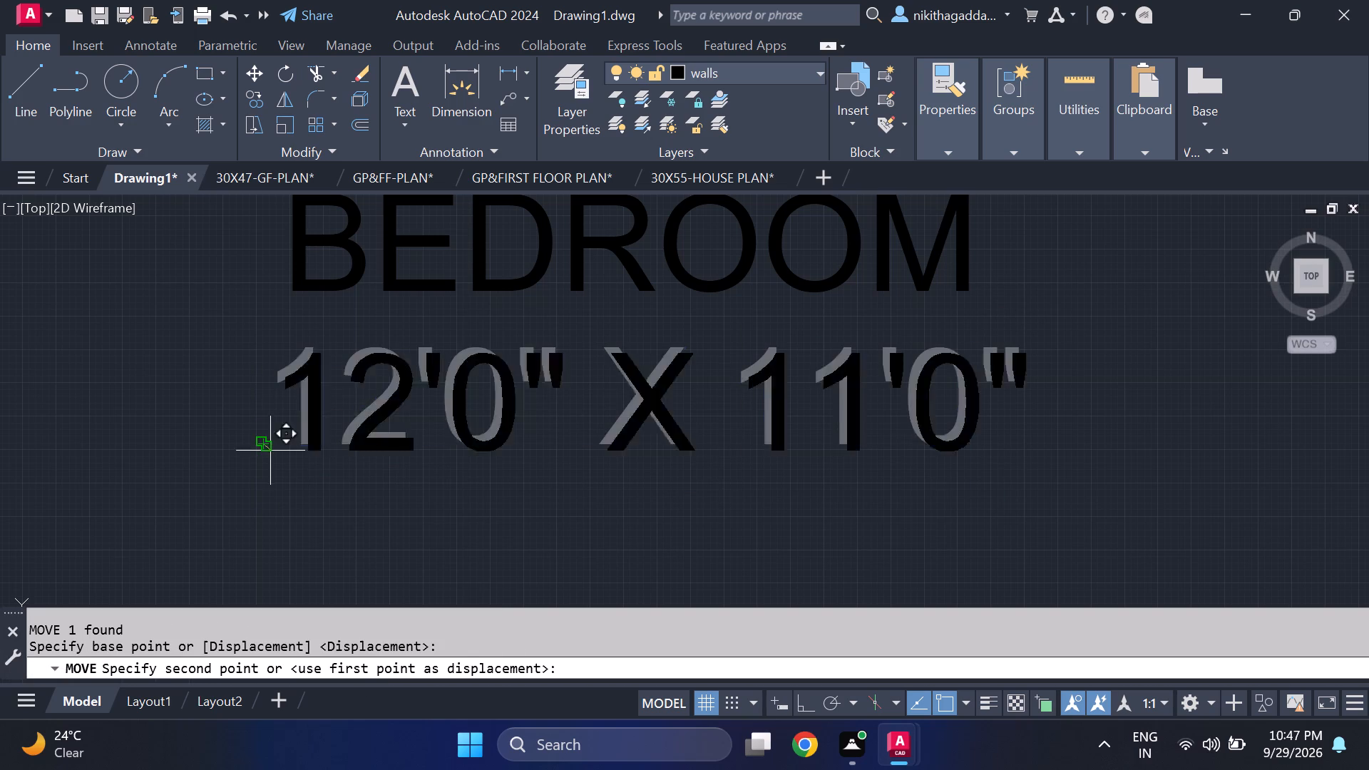
click(283, 546)
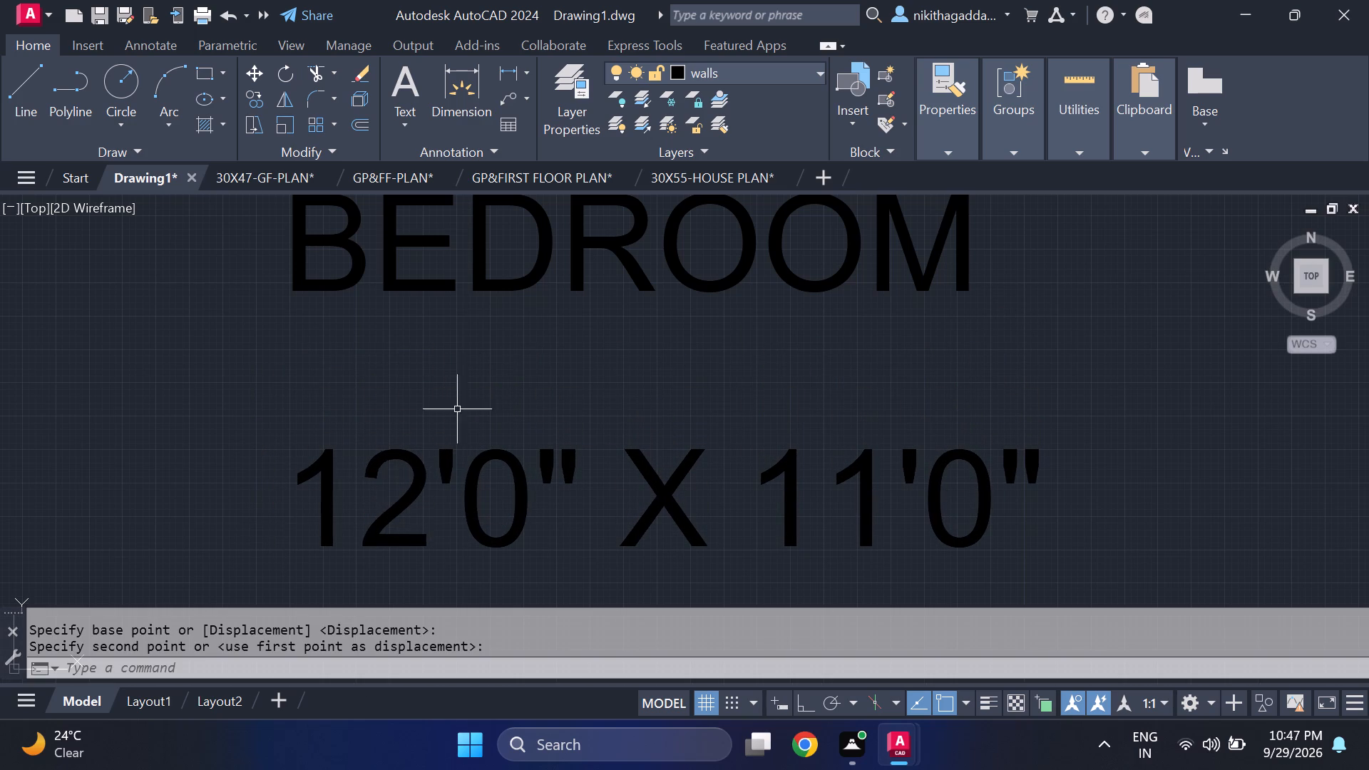
Copy the BEDROOM text straight down into the gap above the 12'0" X 11'0" size line.
click(535, 274)
click(535, 276)
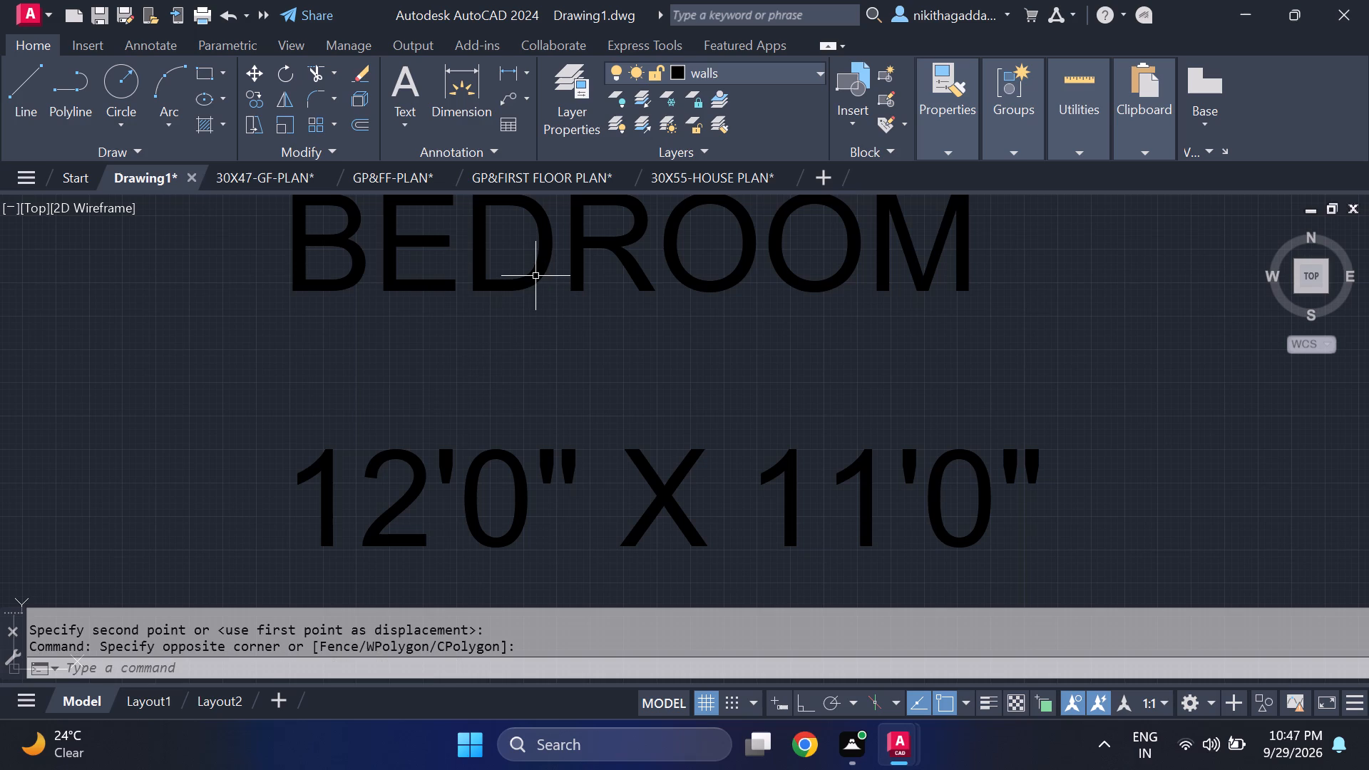
click(535, 276)
click(525, 279)
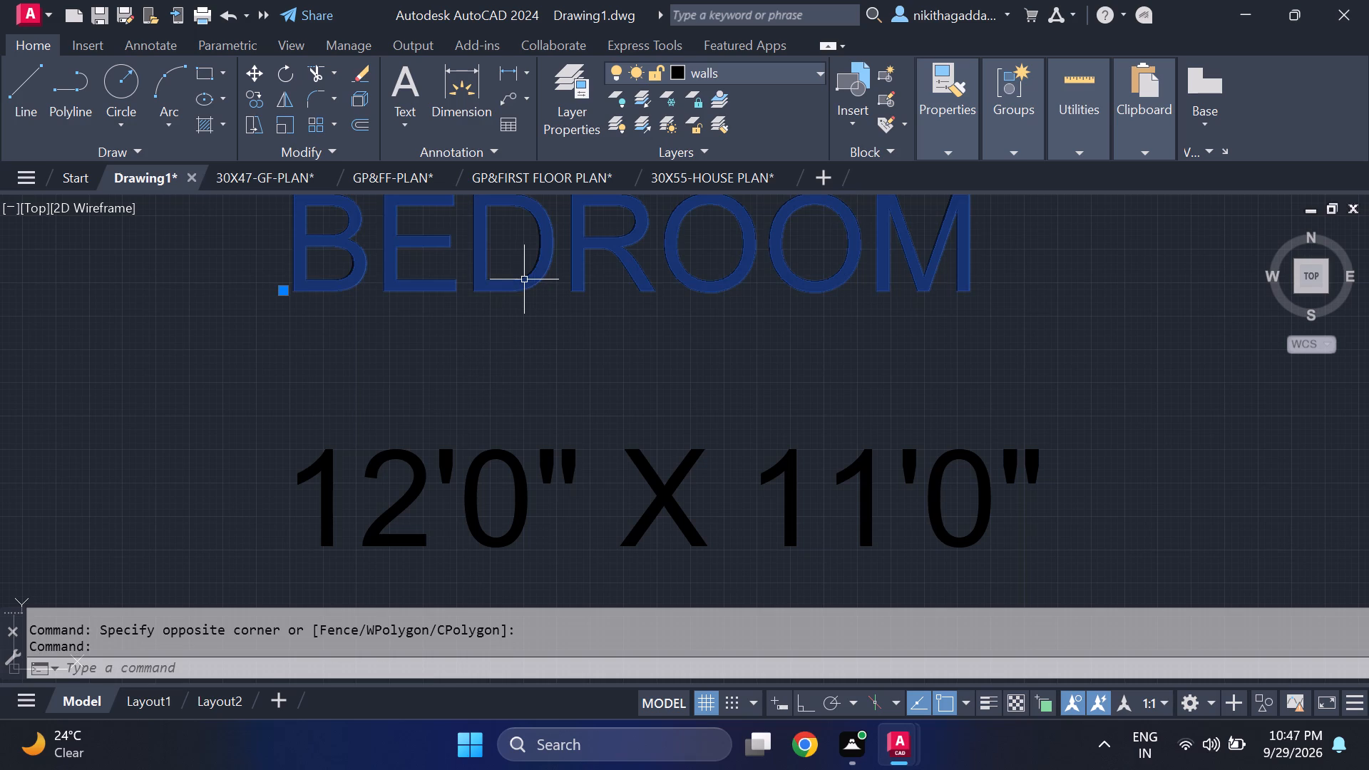
text(CO)
key(Return)
click(282, 291)
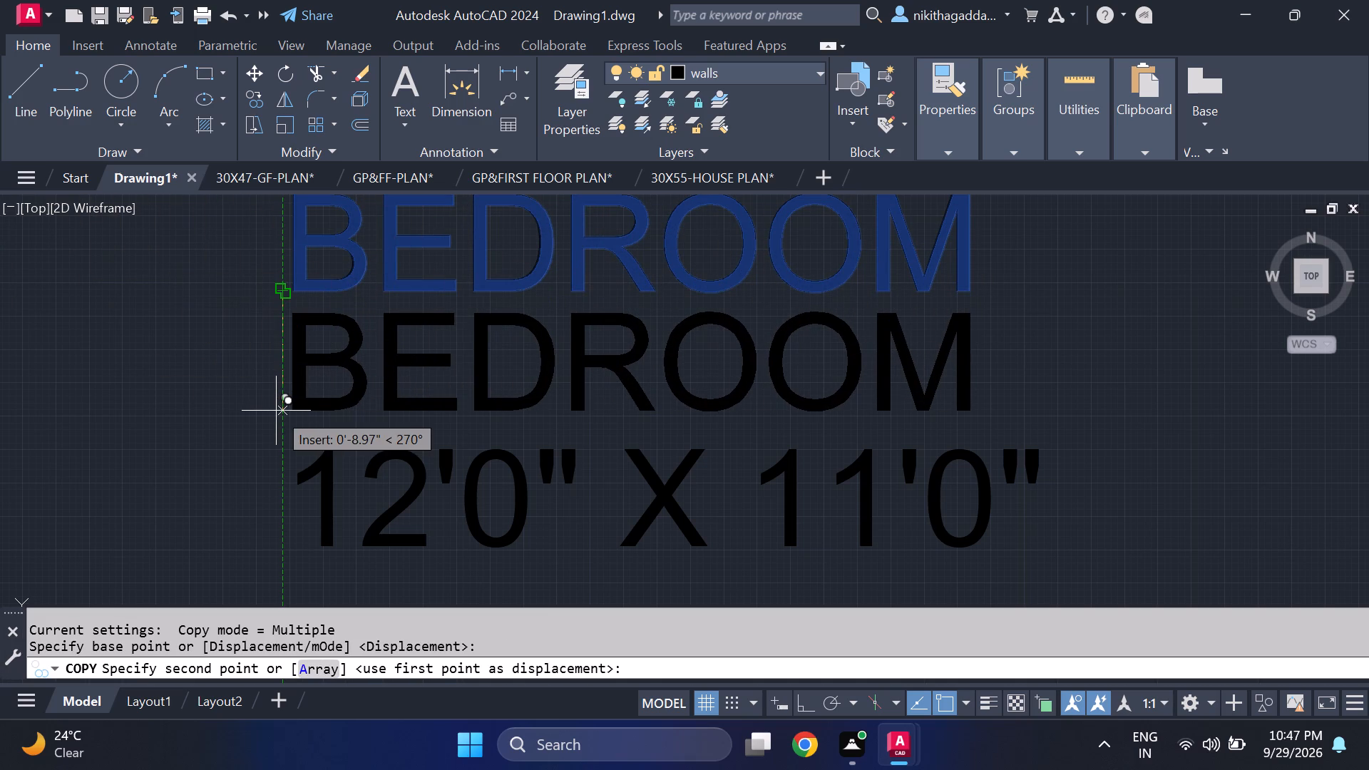
click(276, 411)
key(Escape)
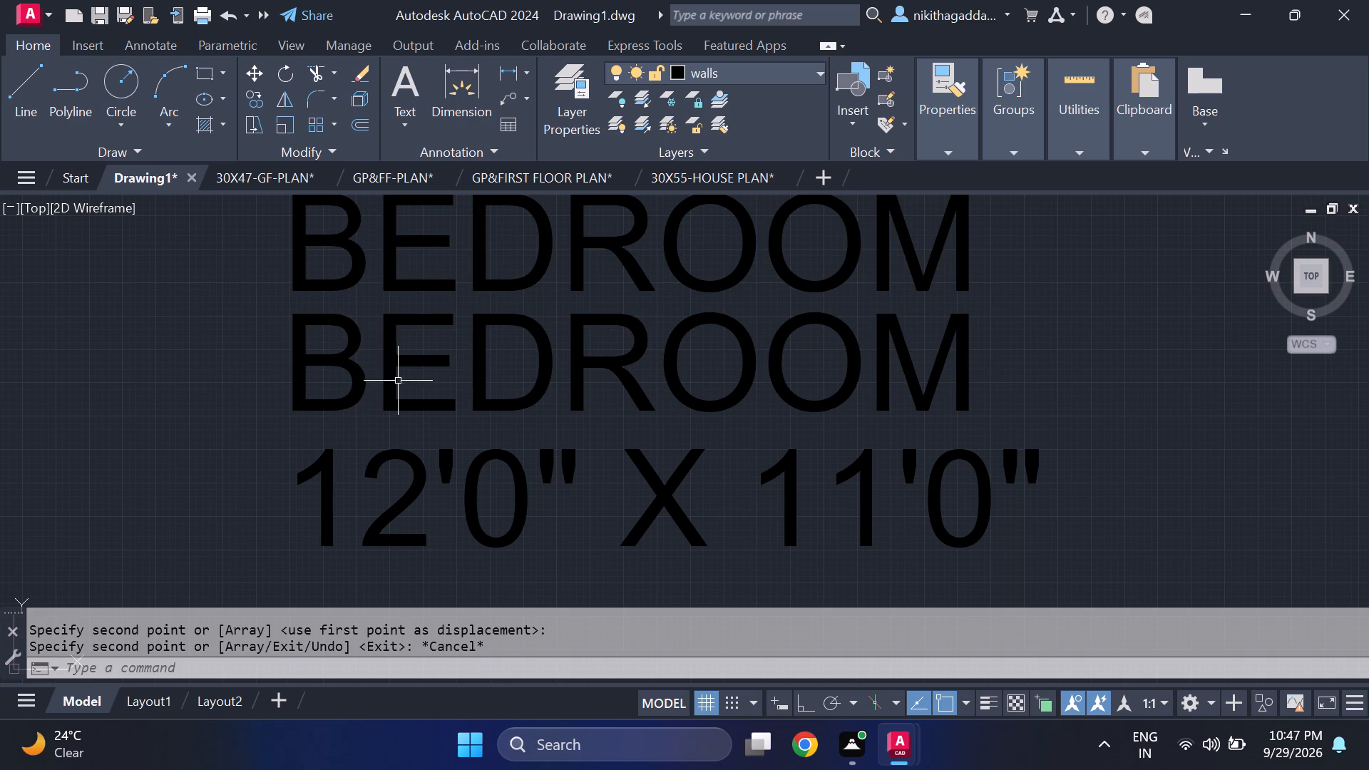
Change the copied BEDROOM line above the size text to [GUEST].
double_click(383, 407)
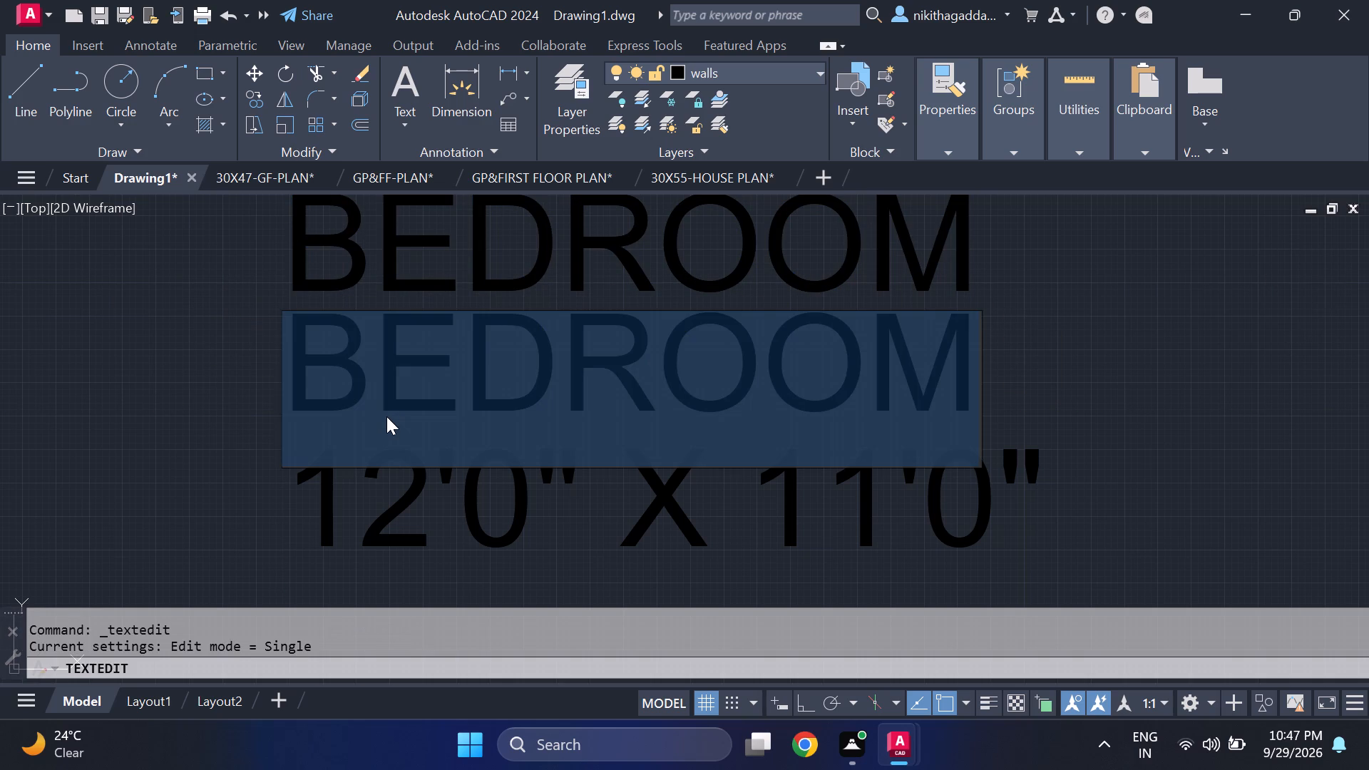
key(Delete)
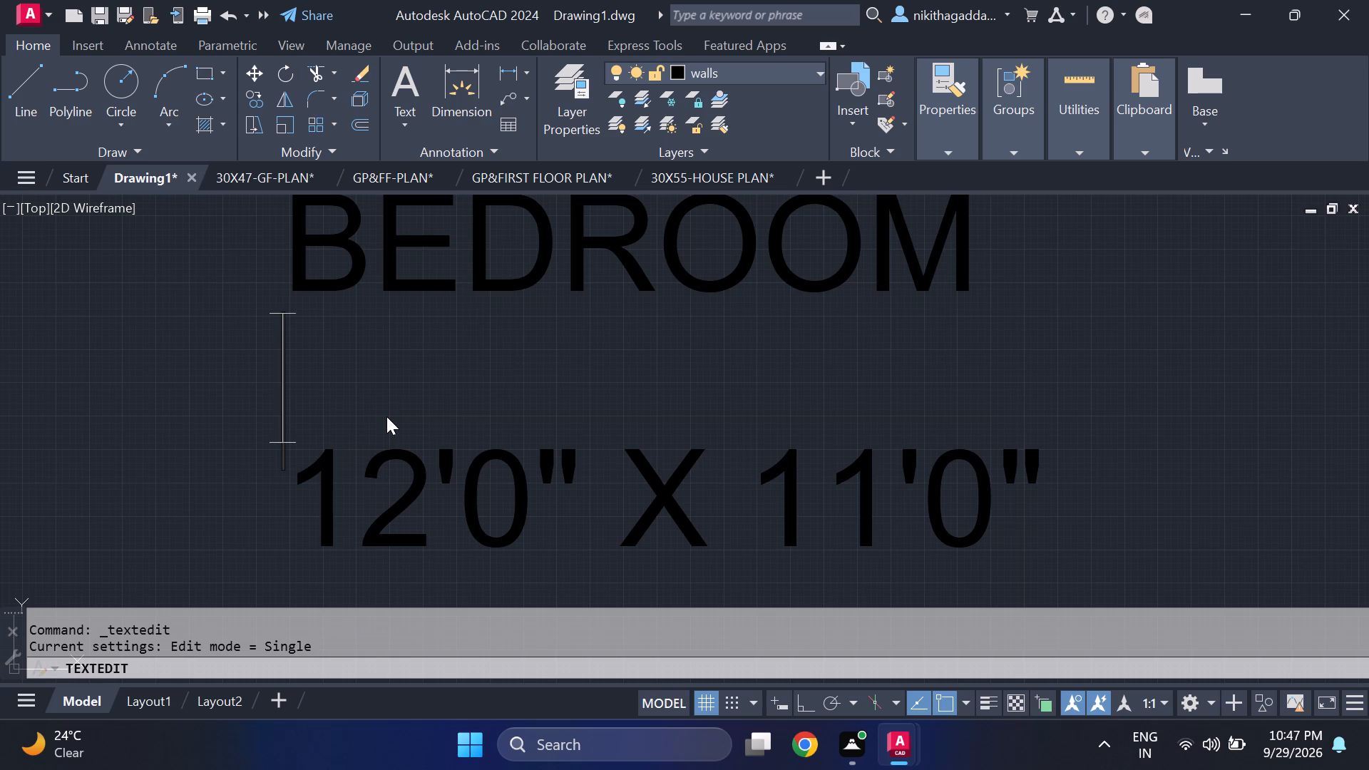
key(bracketleft)
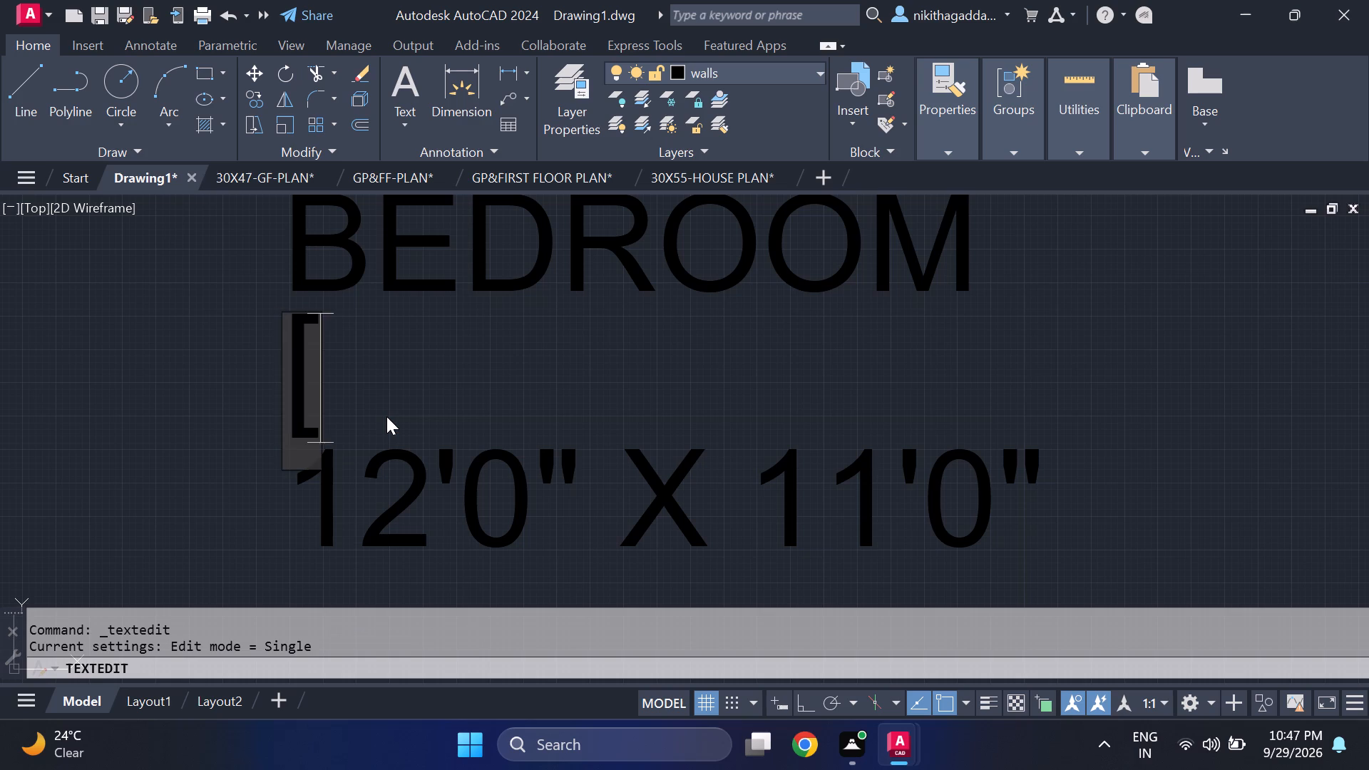
text(GUESTR)
key(BackSpace)
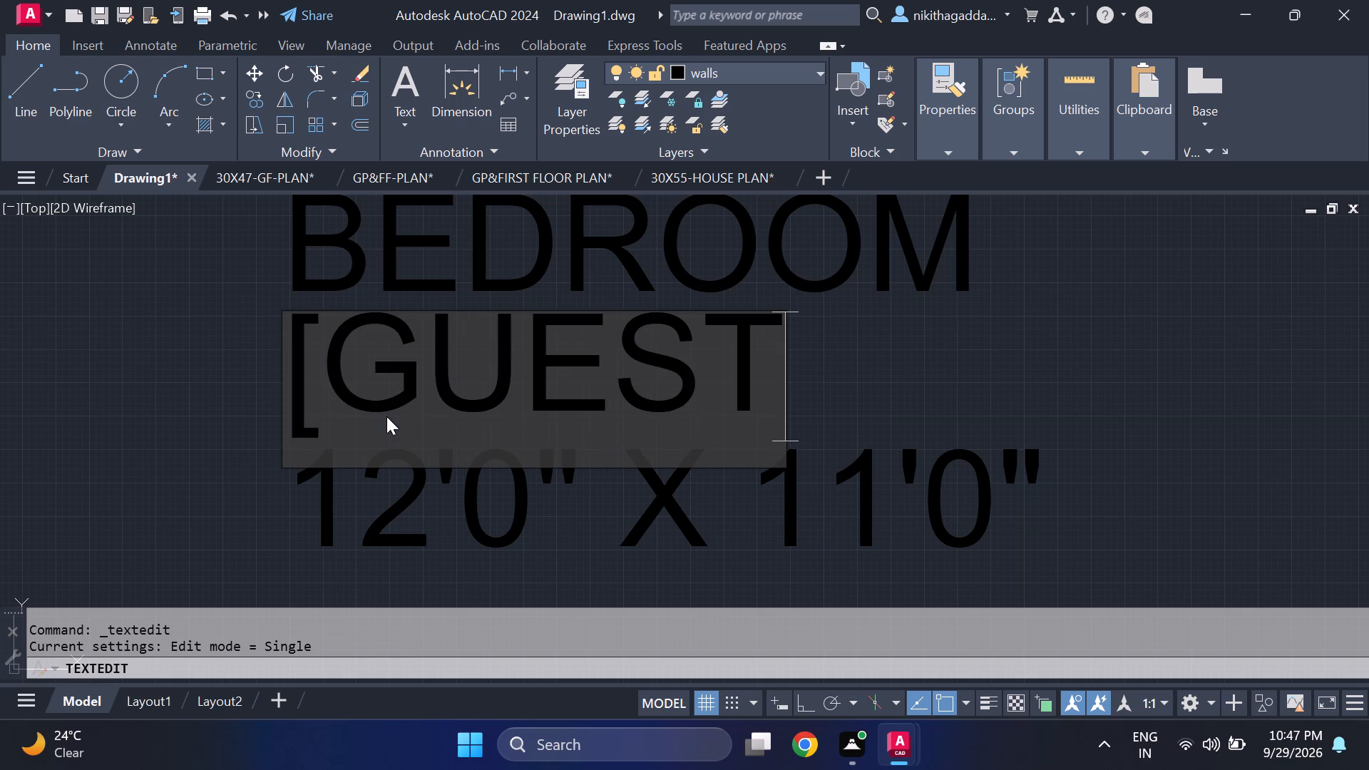
key(bracketright)
key(Return)
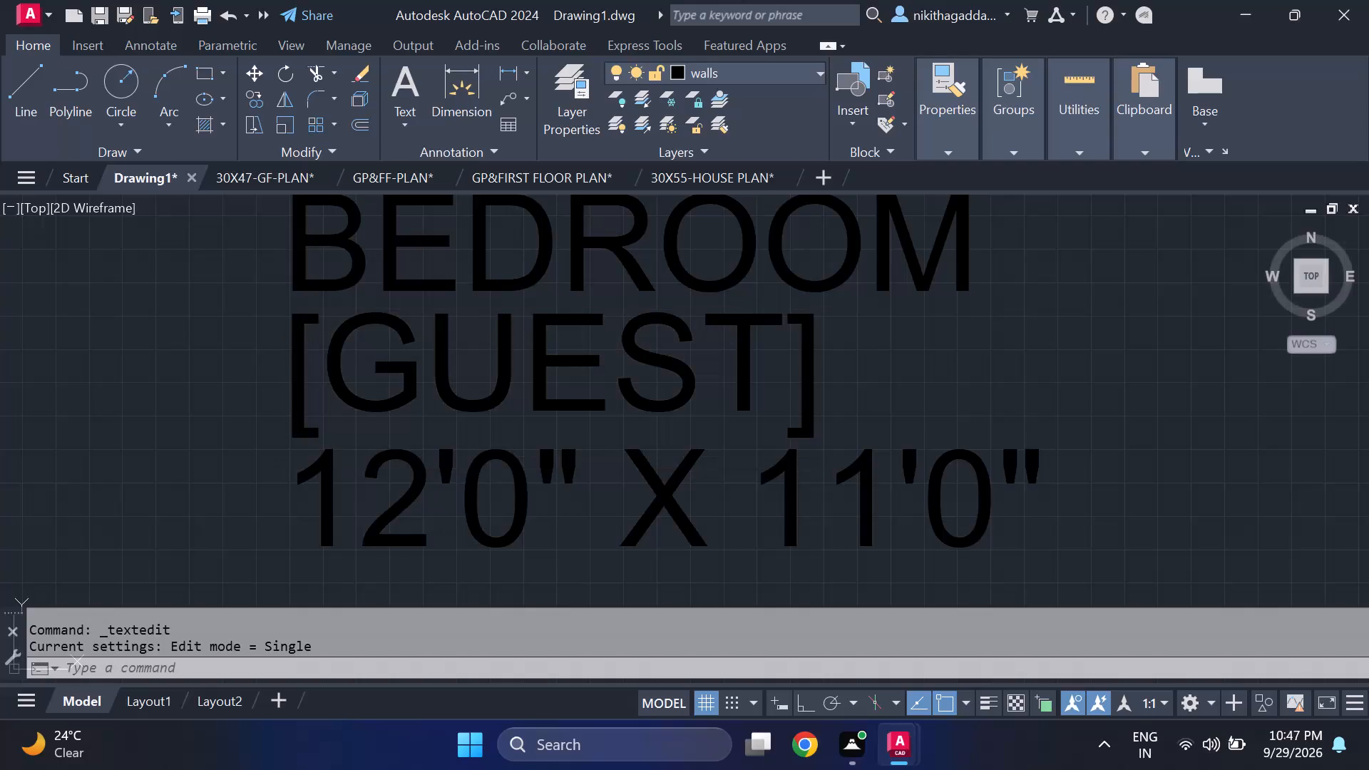
Move the three-line BEDROOM [GUEST] 12'0" X 11'0" label into the bedroom north of the lounge, over the foot of the bed.
scroll(401, 420, down, 5)
scroll(517, 433, up, 2)
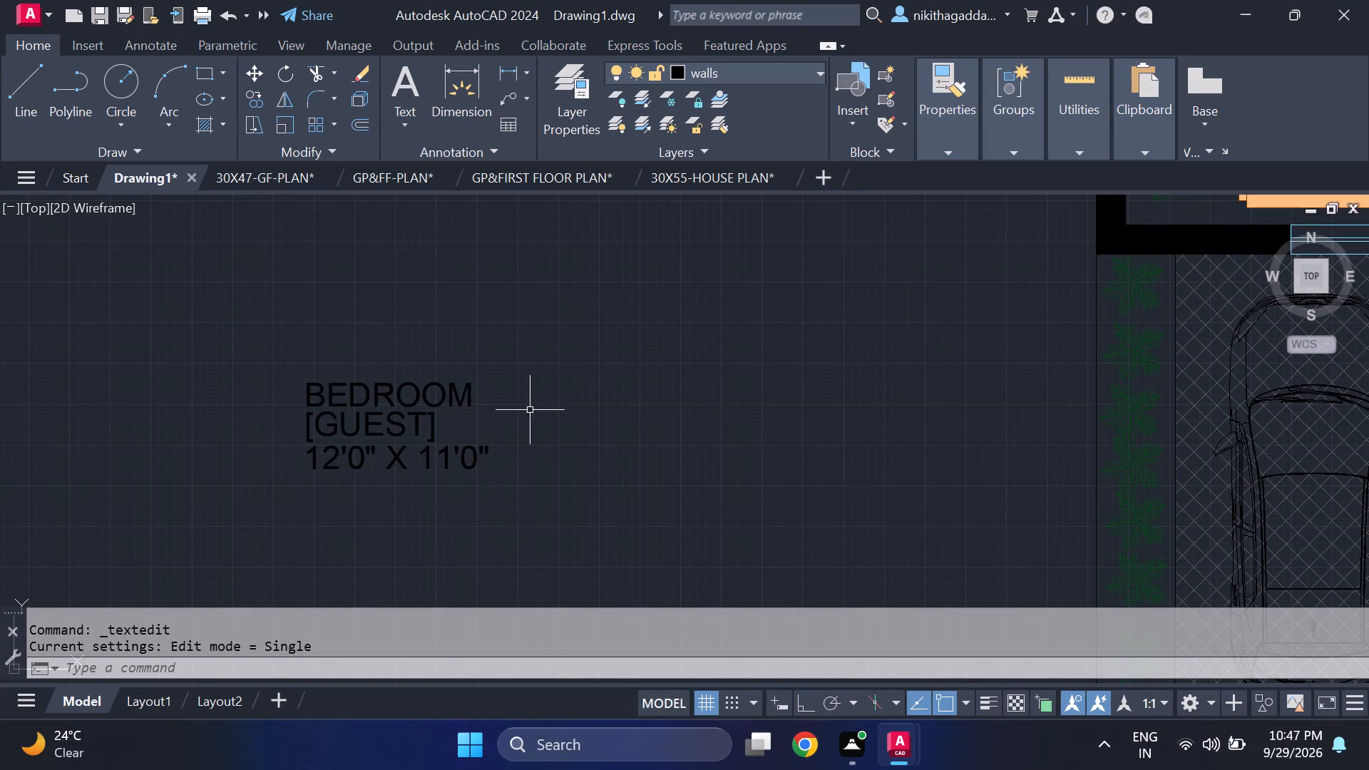
drag(547, 385, 523, 395)
click(269, 540)
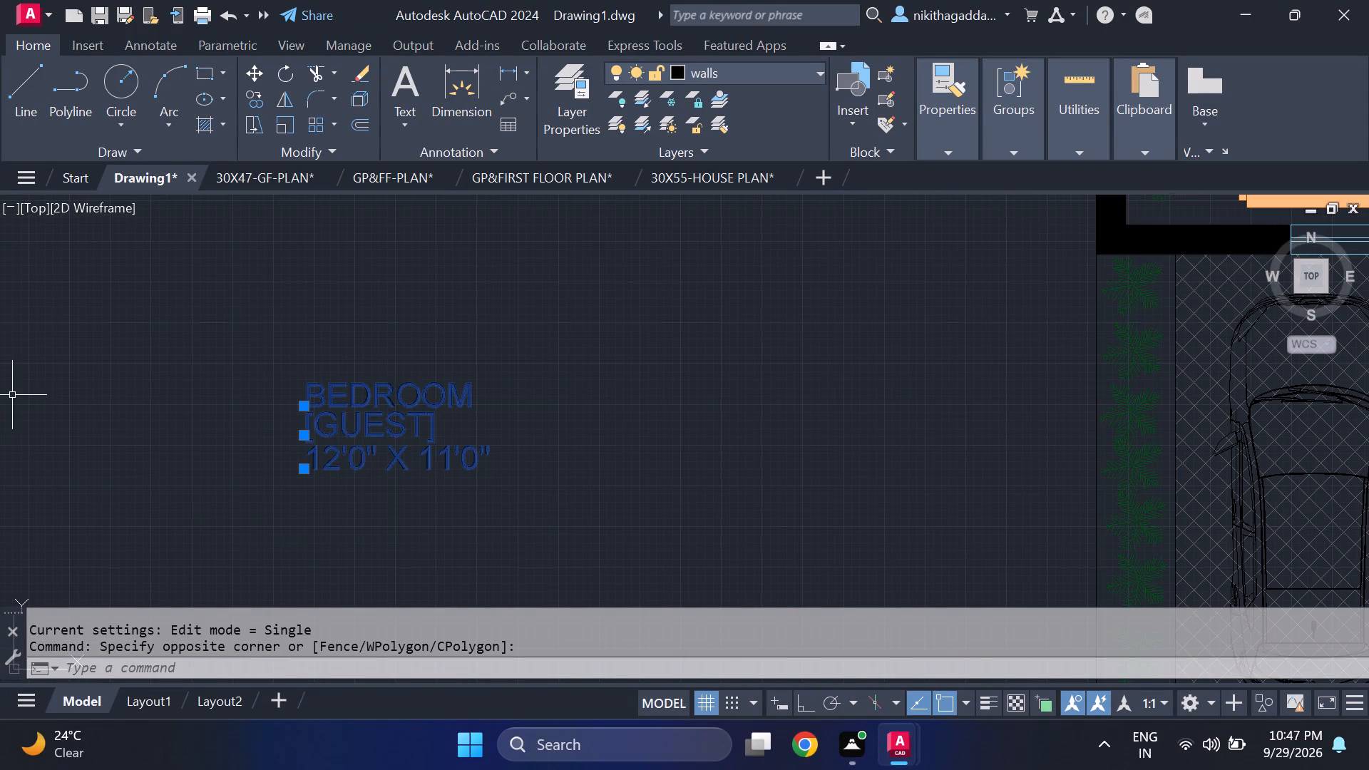
key(m)
key(Return)
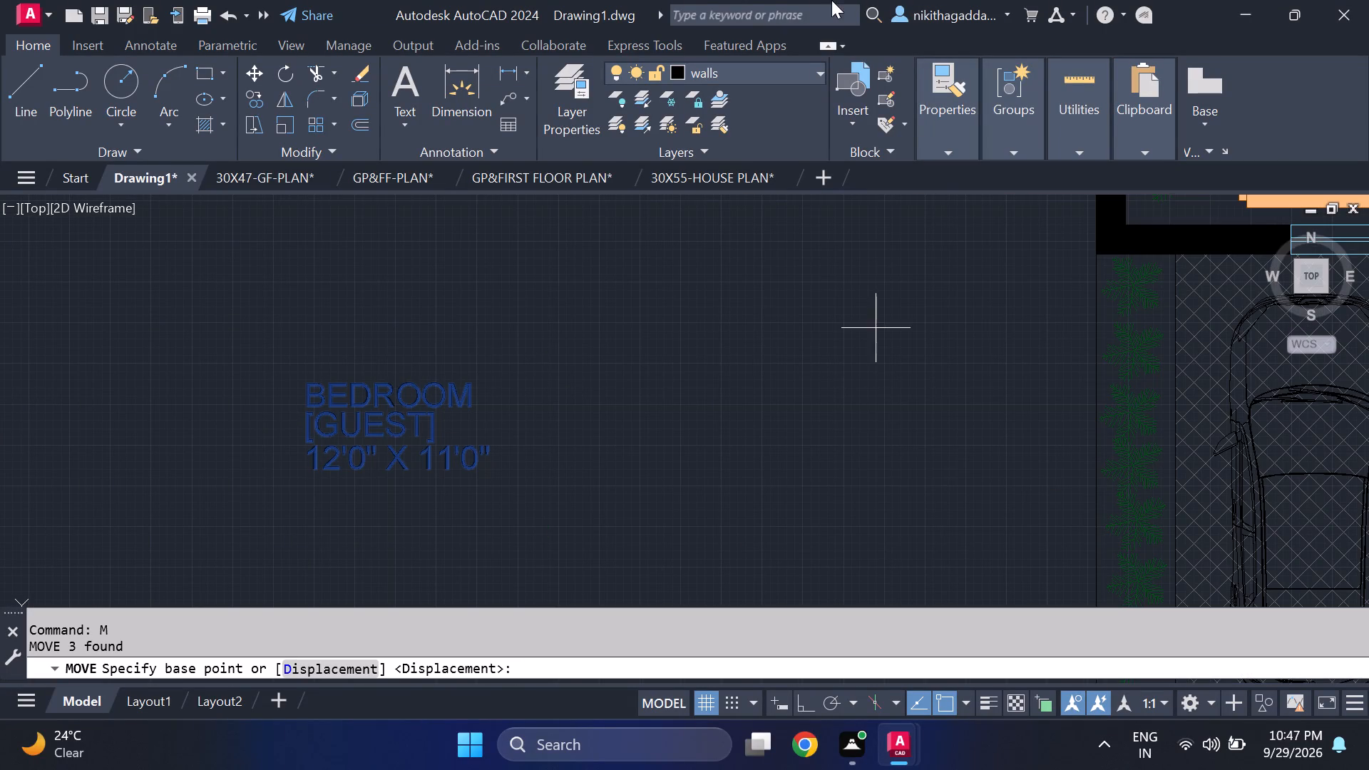
click(314, 394)
scroll(860, 343, down, 4)
middle_drag(850, 344, 835, 344)
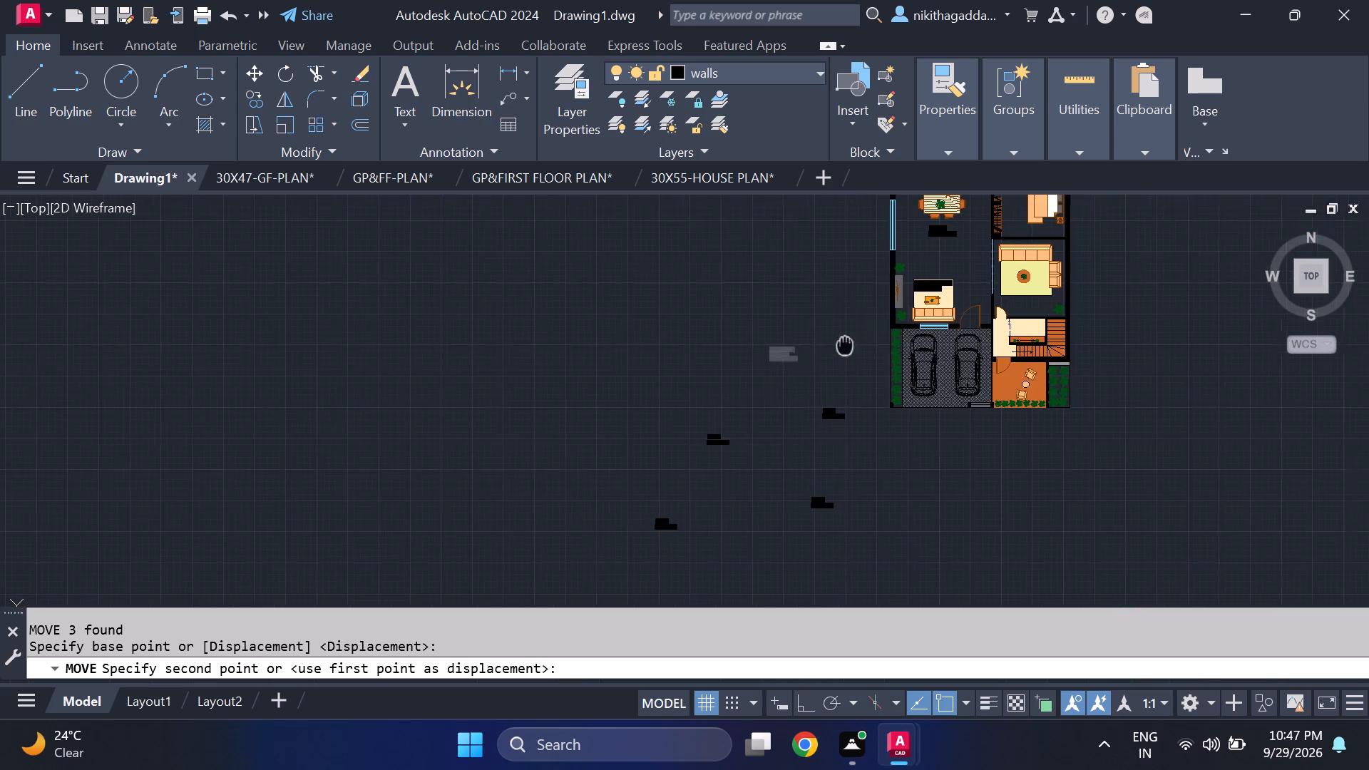
middle_drag(835, 344, 488, 450)
scroll(660, 317, up, 2)
middle_drag(657, 324, 659, 416)
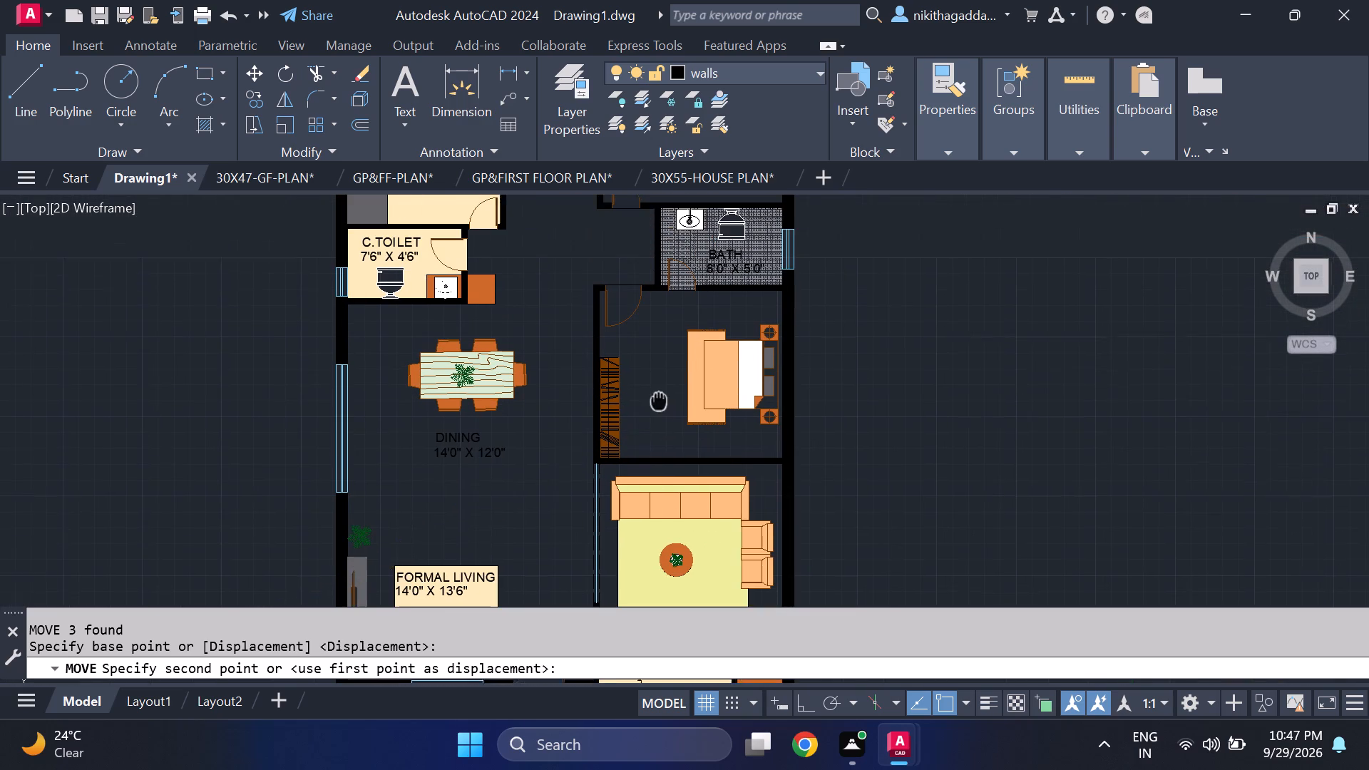
middle_drag(659, 416, 659, 427)
scroll(653, 398, up, 2)
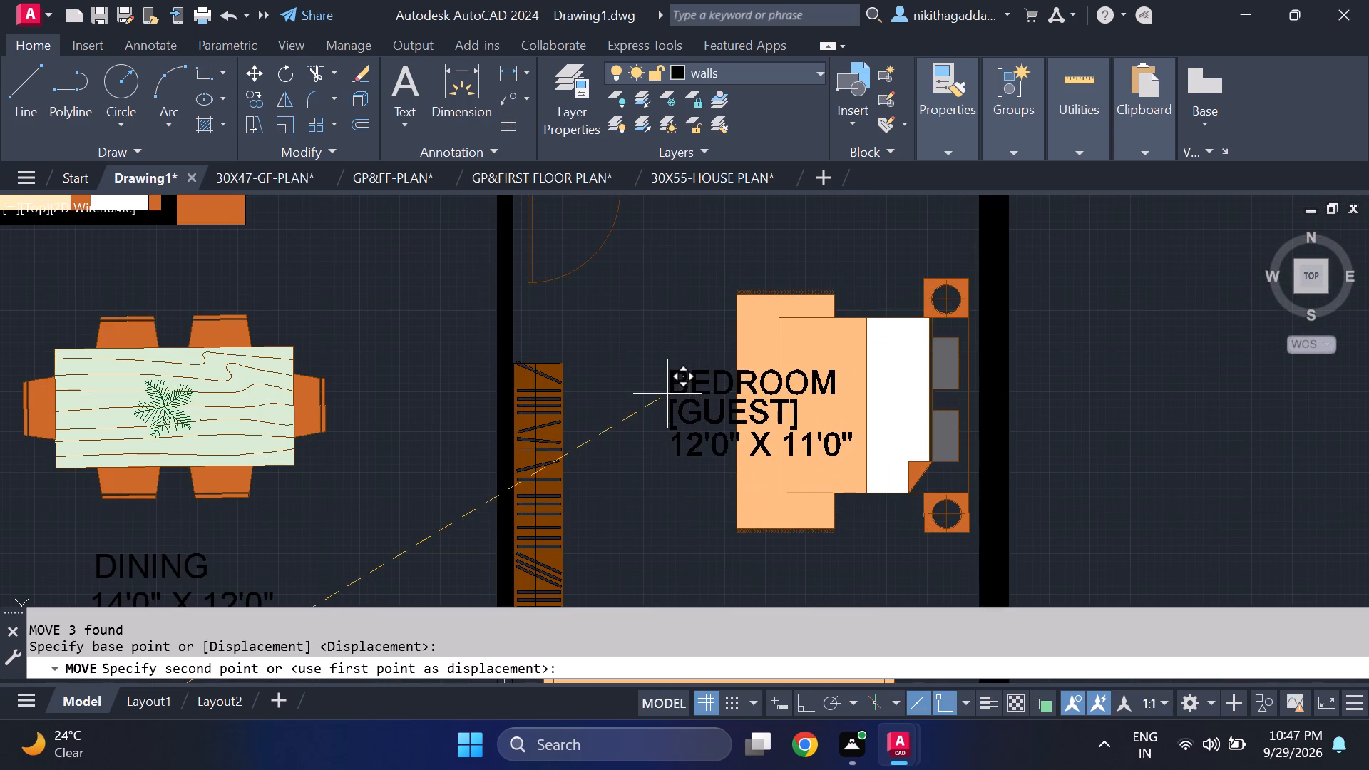
click(667, 394)
Change the name line of the spare BATH label nearest the car parking to FAMILY LOUNGE.
scroll(665, 442, down, 4)
scroll(691, 466, up, 2)
middle_drag(706, 521, 704, 509)
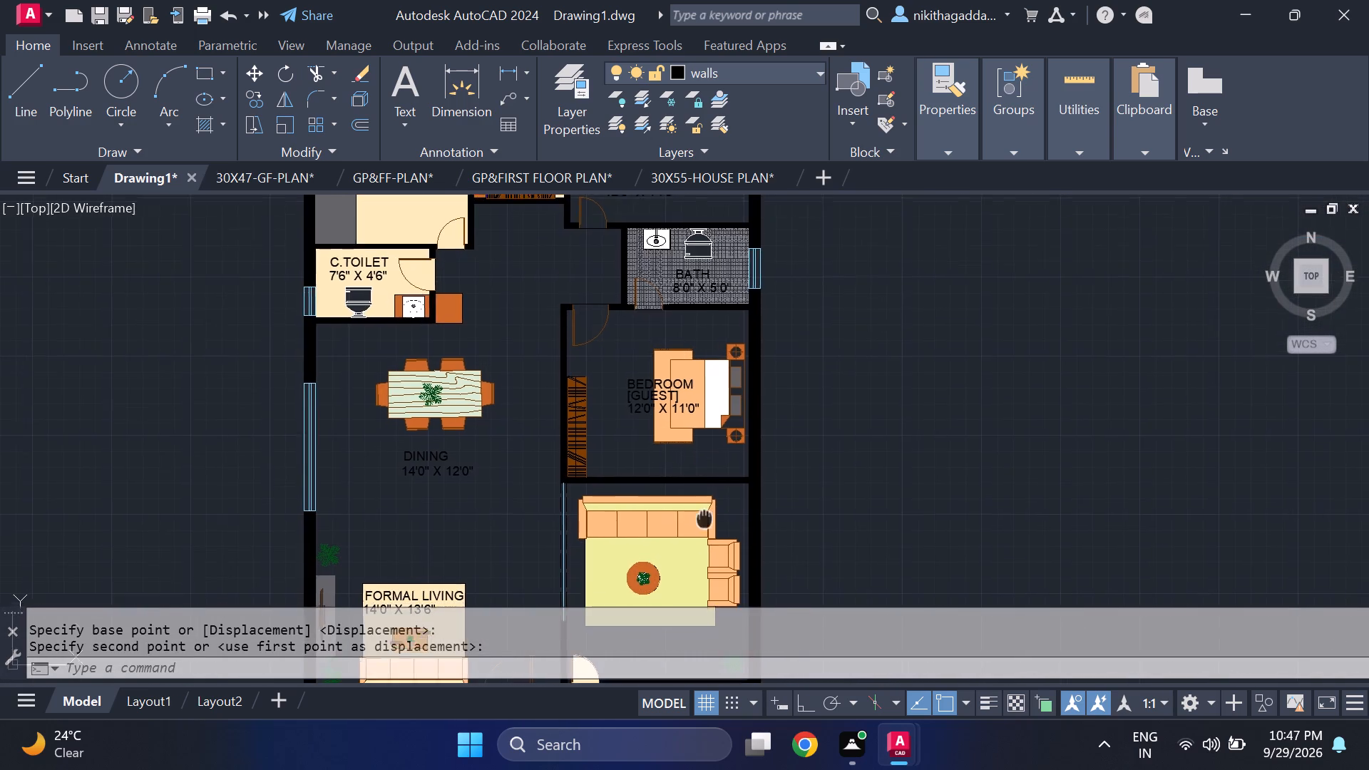
middle_drag(704, 509, 804, 339)
middle_drag(529, 492, 558, 458)
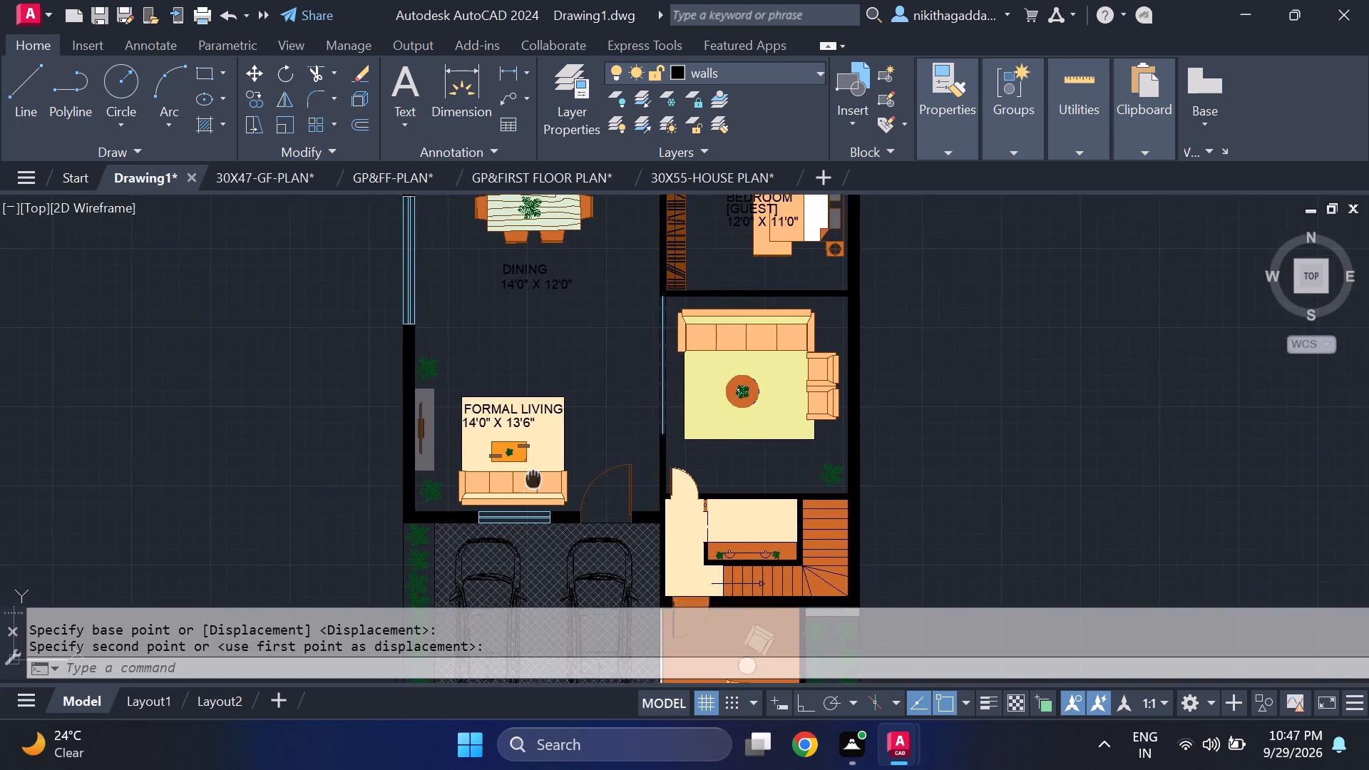
middle_drag(558, 458, 736, 372)
scroll(554, 498, down, 2)
middle_drag(486, 555, 487, 423)
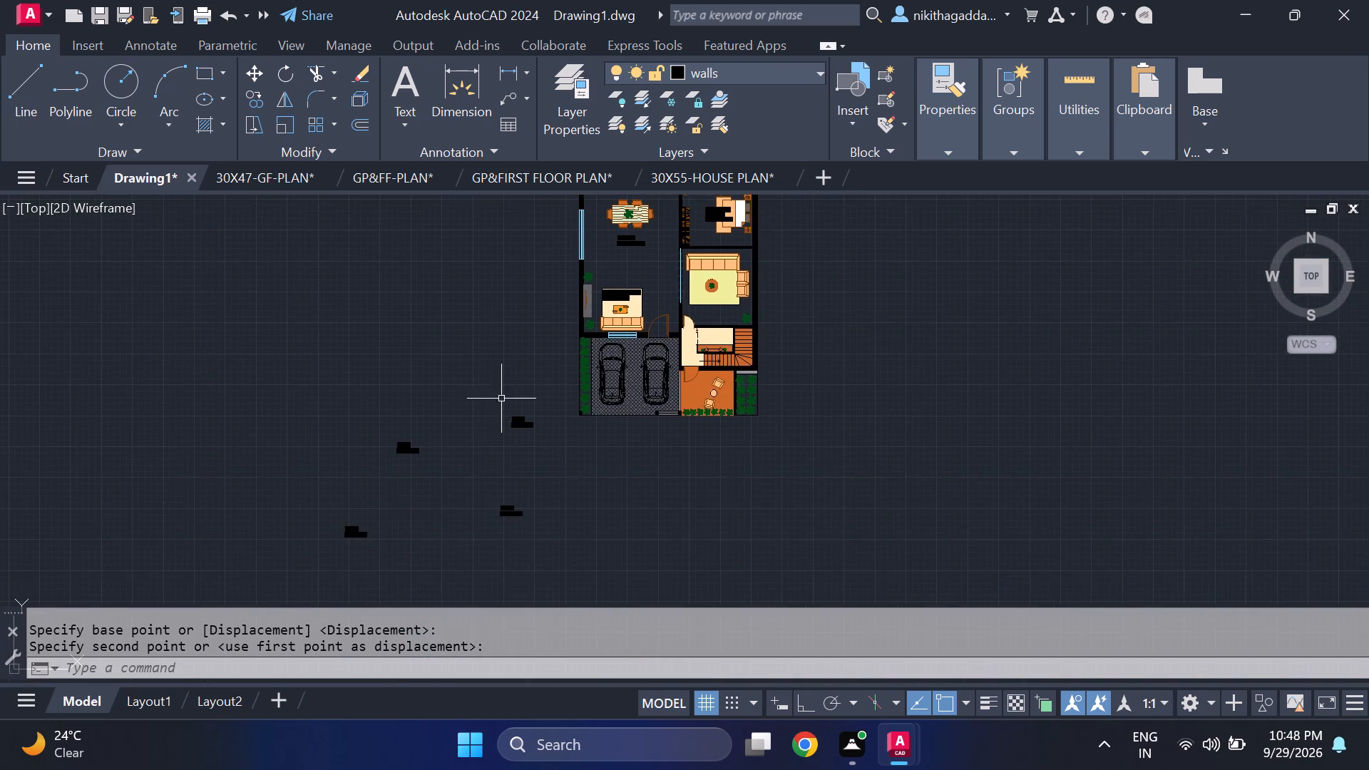
scroll(528, 404, up, 3)
double_click(486, 458)
key(Delete)
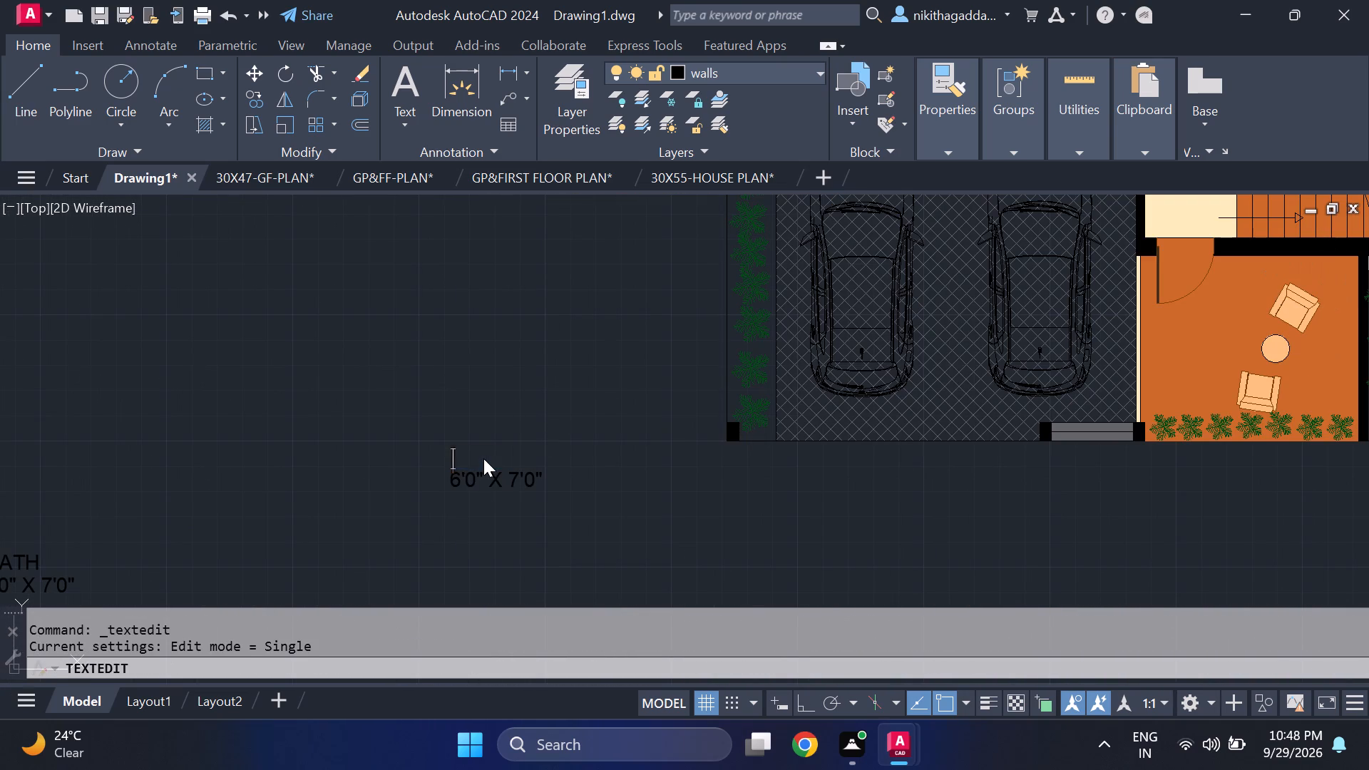
text(FAMILY LOUNGE)
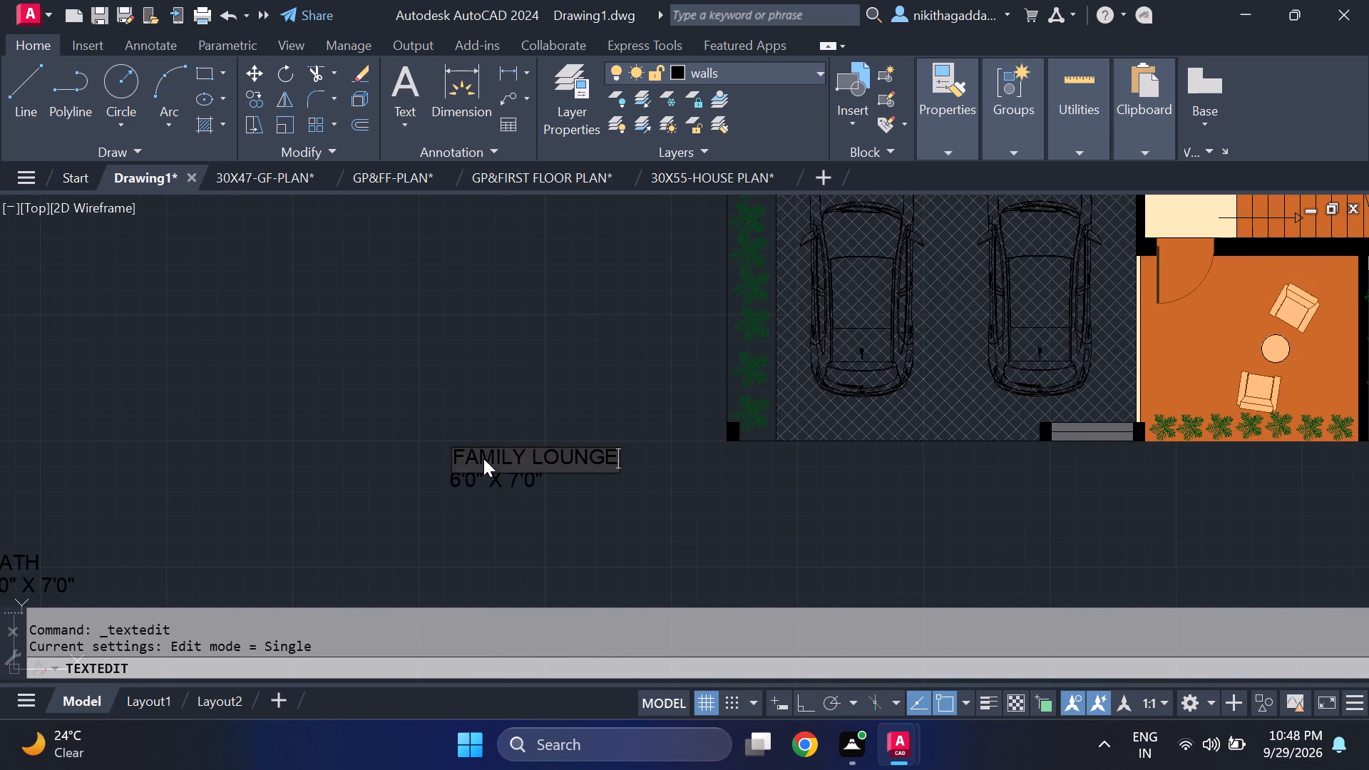
key(Return)
Set the size line under the FAMILY LOUNGE name to 12'6" X 13'0".
key(Return)
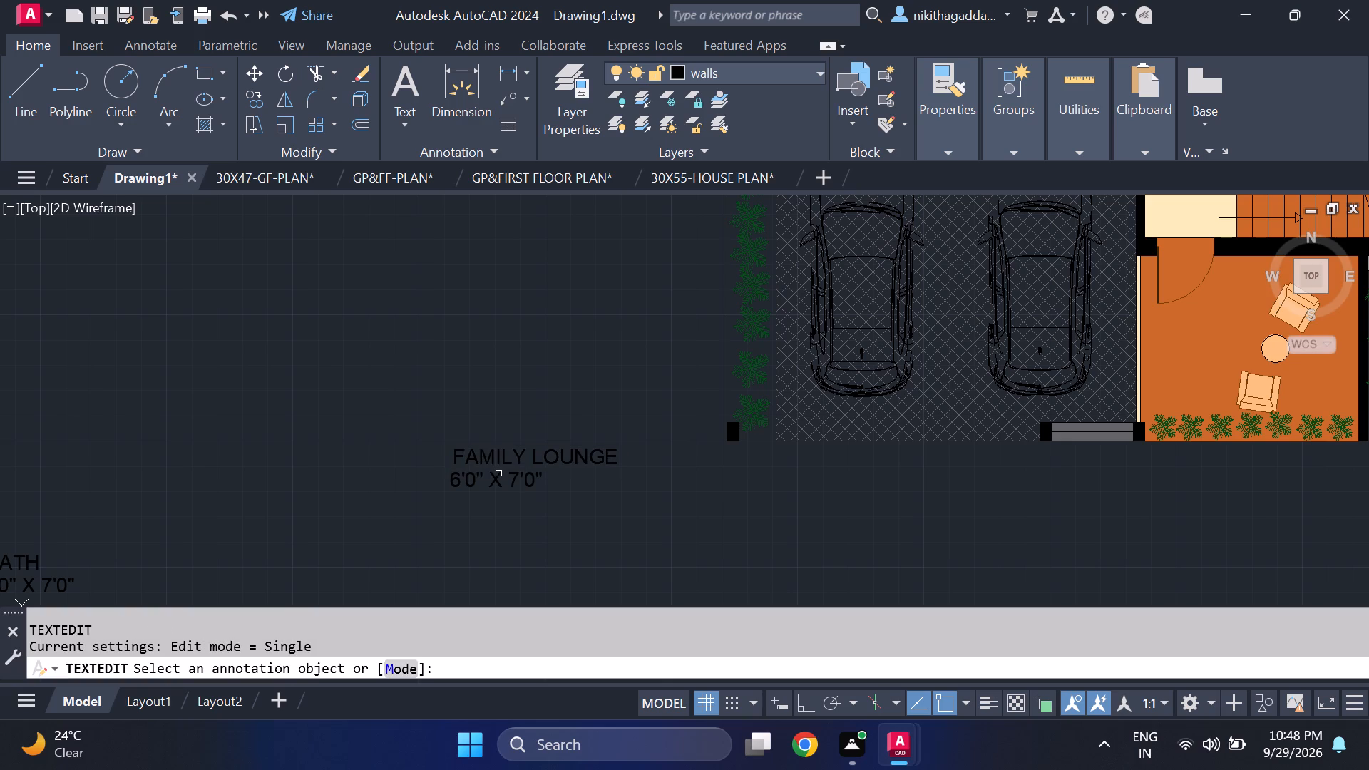
scroll(539, 490, up, 1)
scroll(538, 492, down, 1)
scroll(476, 528, up, 1)
click(437, 456)
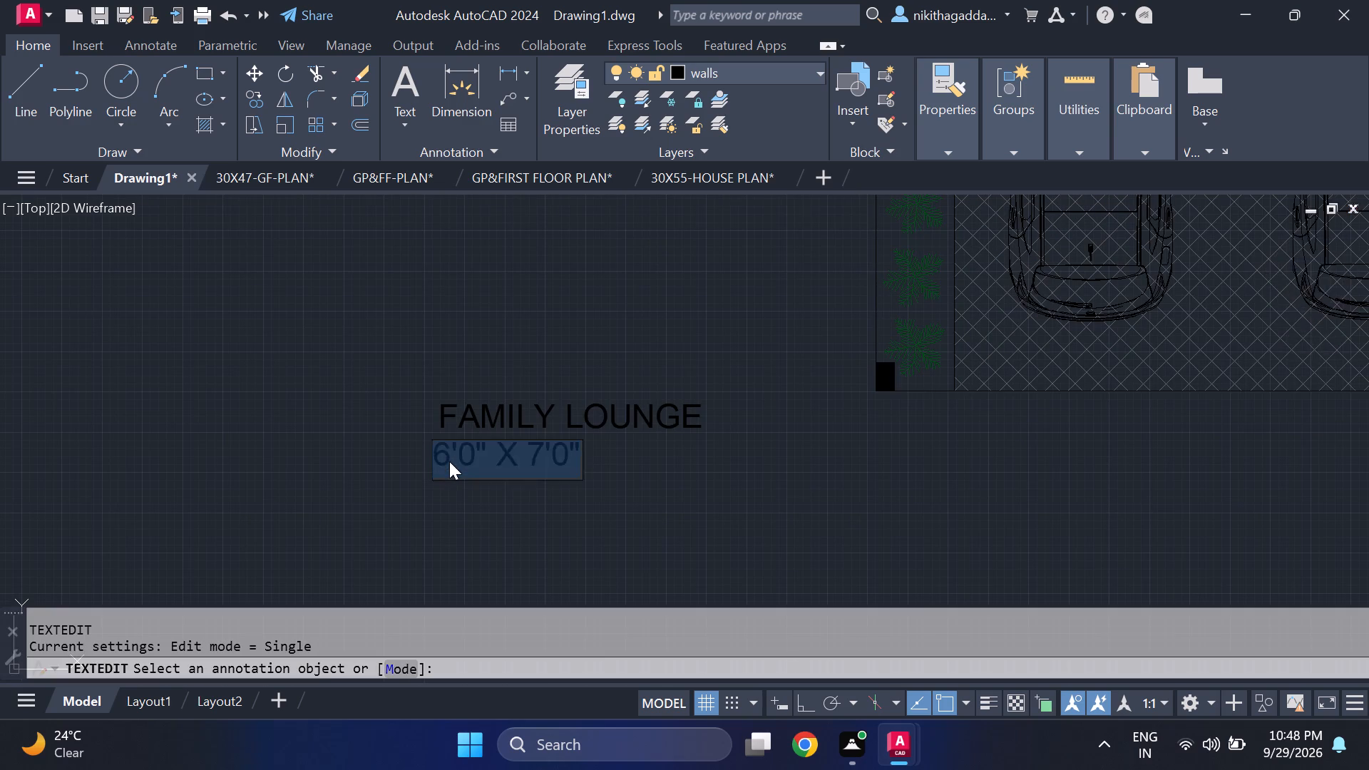
scroll(449, 461, up, 2)
click(449, 460)
key(BackSpace)
text(12)
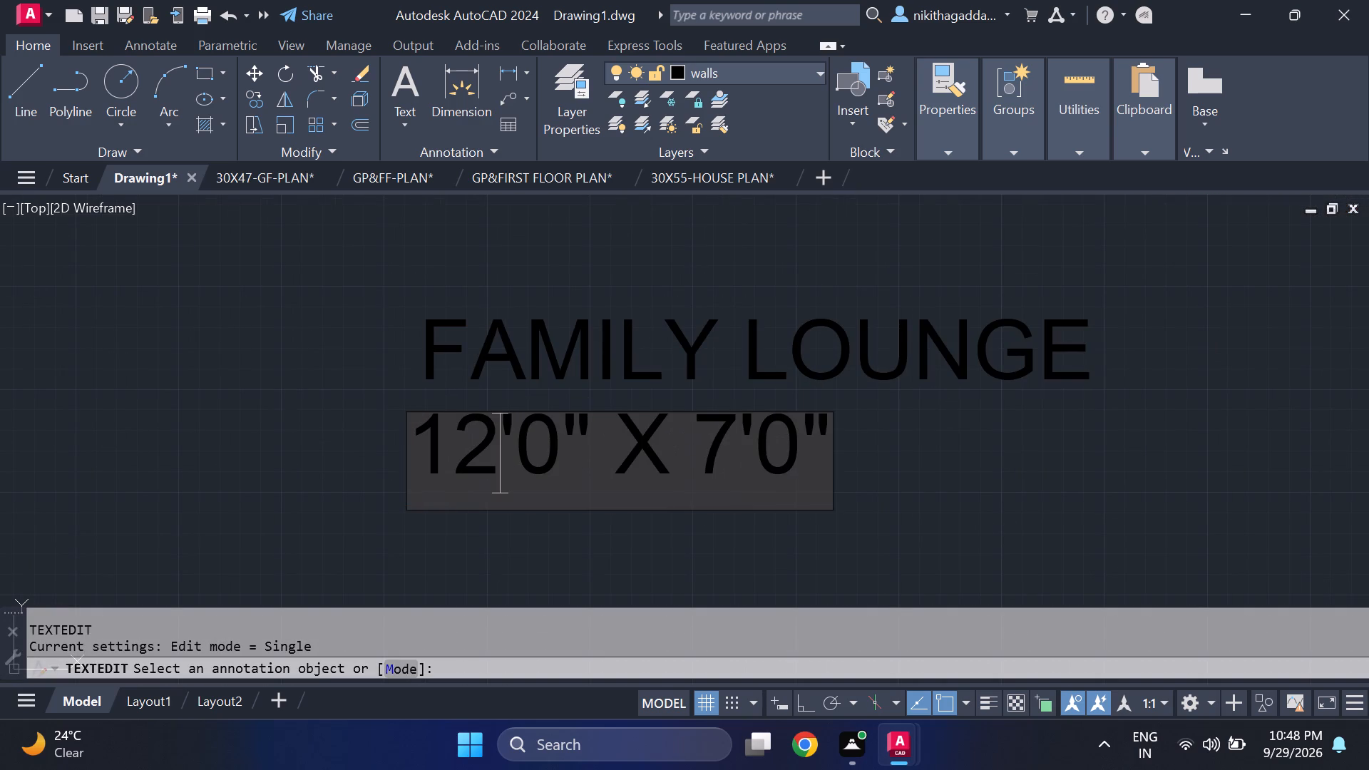
click(556, 456)
key(BackSpace)
key(6)
click(713, 453)
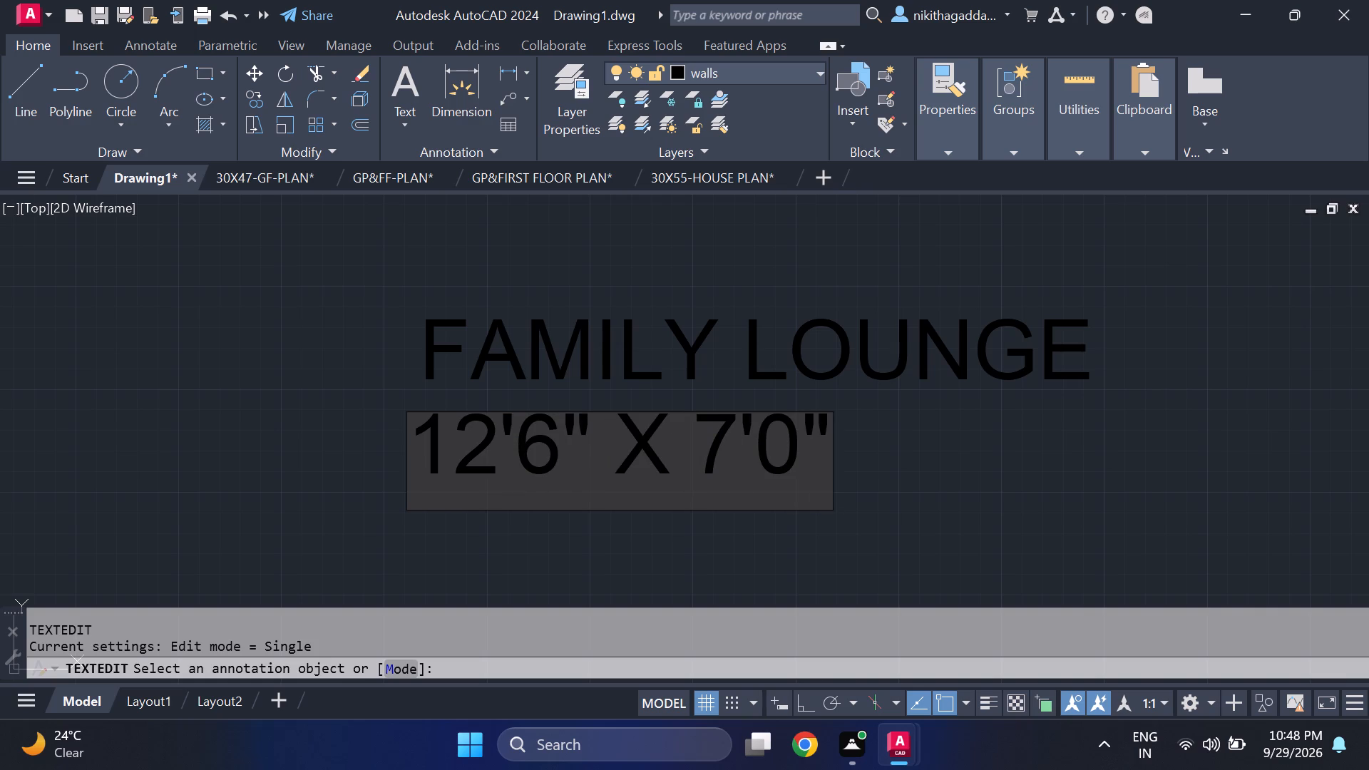
click(723, 448)
key(BackSpace)
text(13)
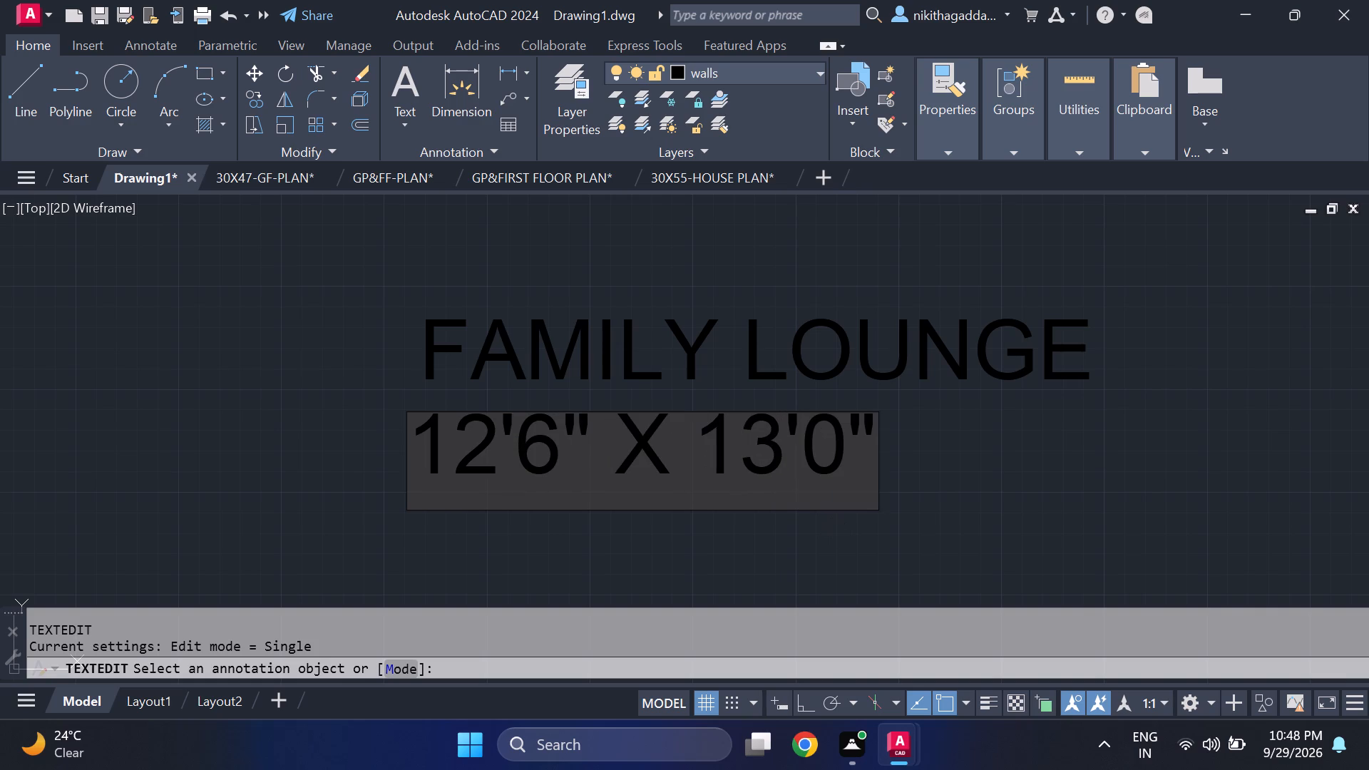
key(Return)
Move the FAMILY LOUNGE name and size text into the lounge north of the staircase, onto the rug below the round table.
drag(878, 301, 852, 327)
click(639, 476)
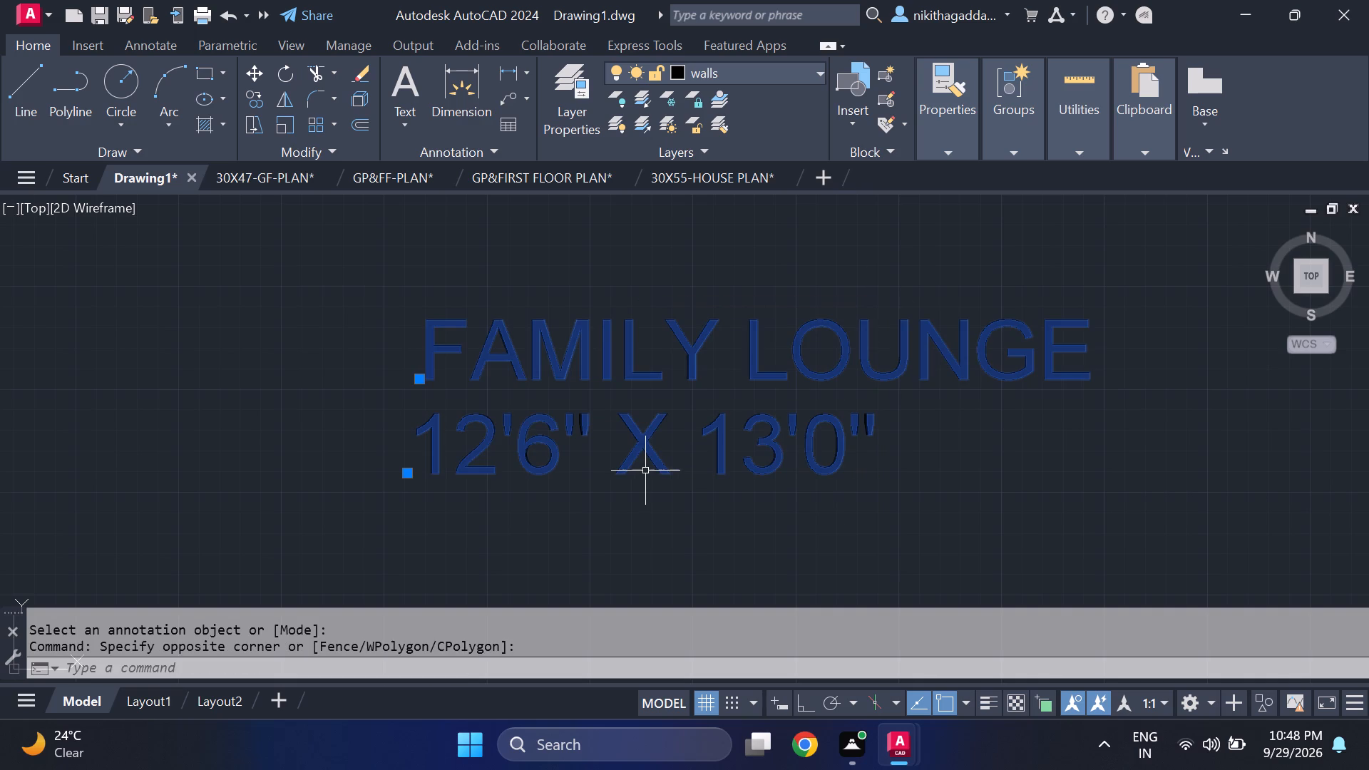
key(m)
key(Return)
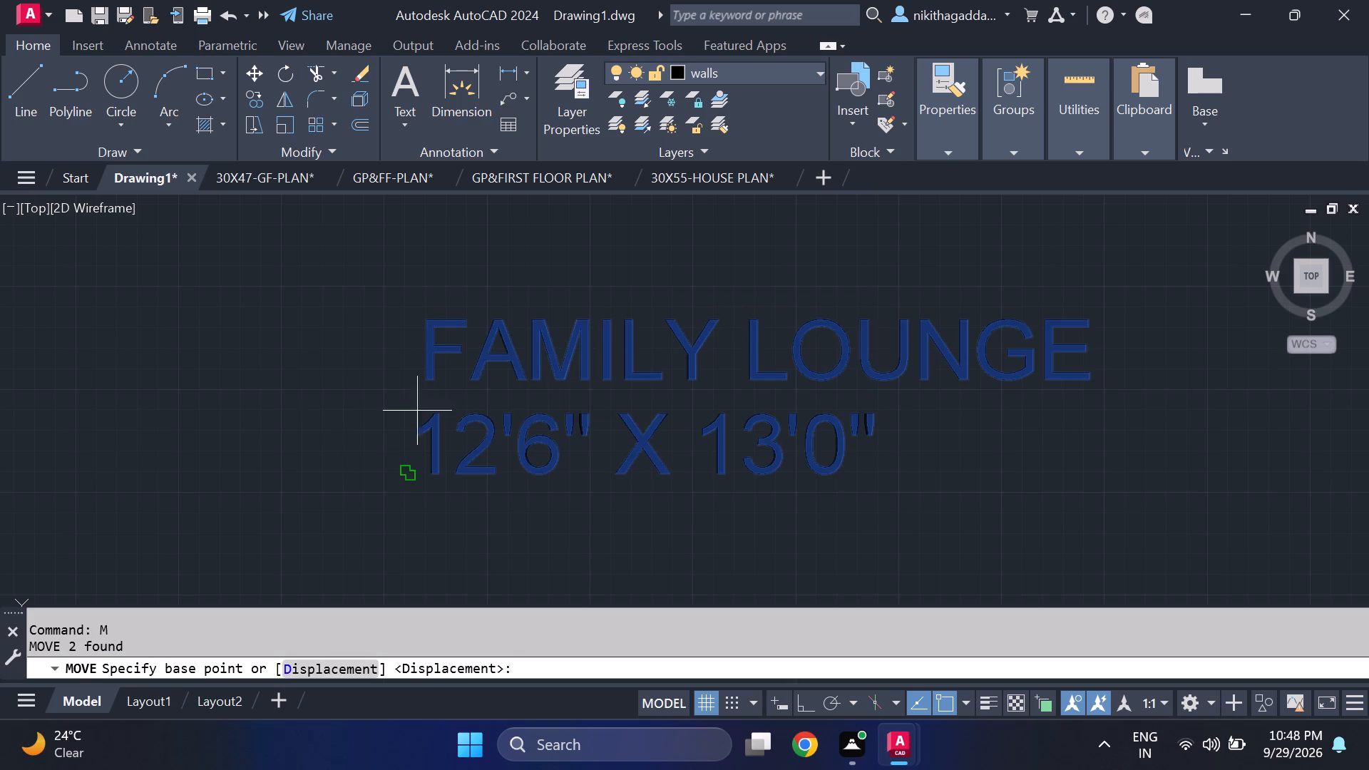
click(427, 394)
scroll(774, 444, down, 2)
middle_drag(786, 393, 328, 461)
scroll(458, 411, down, 4)
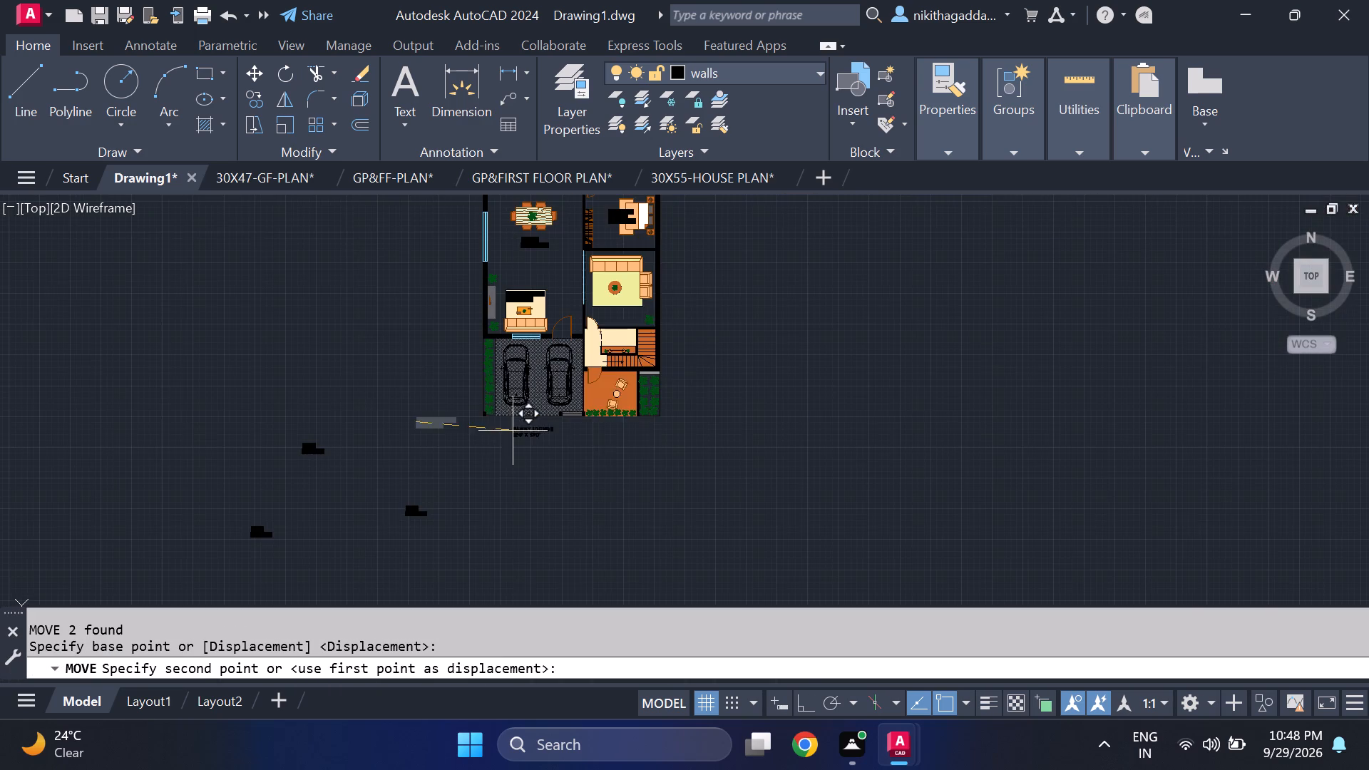
scroll(545, 314, up, 2)
middle_drag(708, 309, 680, 347)
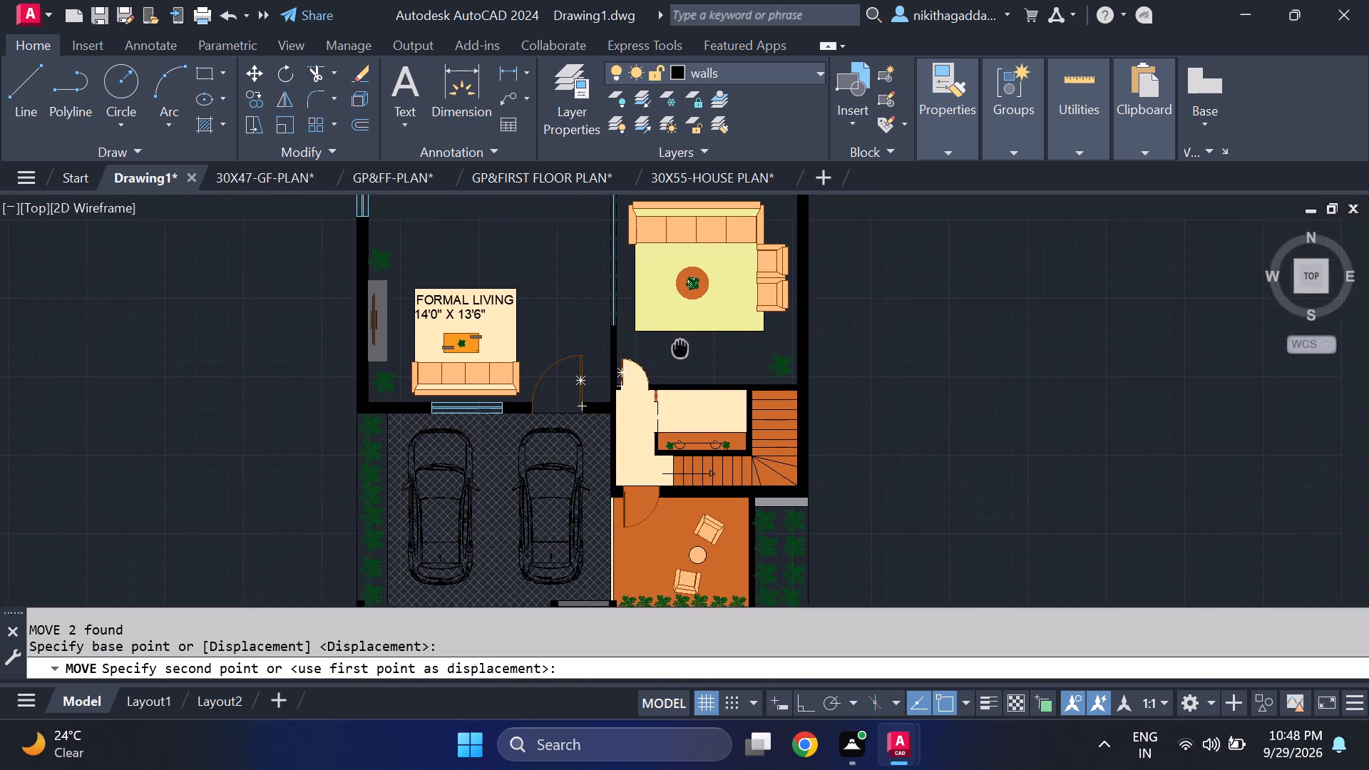
middle_drag(680, 347, 657, 374)
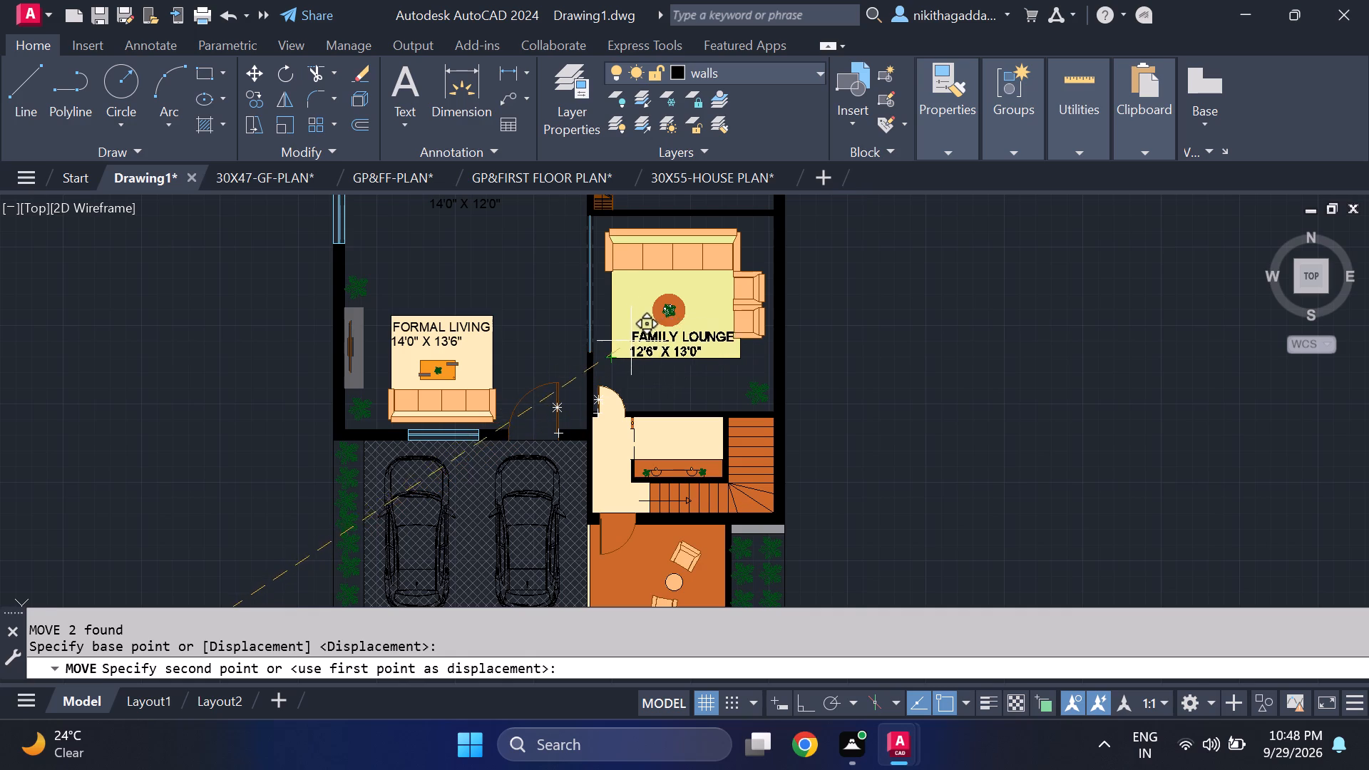
scroll(633, 340, up, 3)
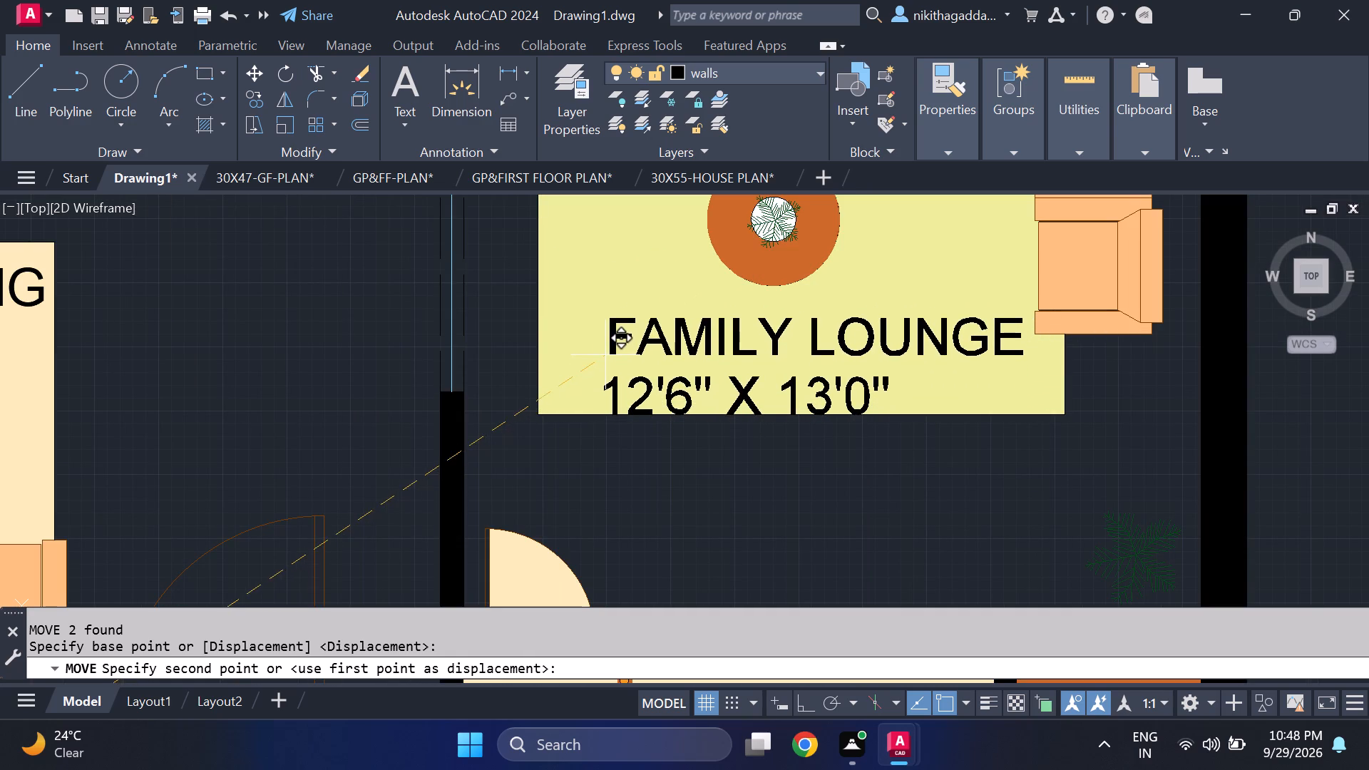
click(605, 355)
Change the name line of the northernmost spare BATH label, southwest of the plan, to POOJA.
scroll(642, 369, down, 4)
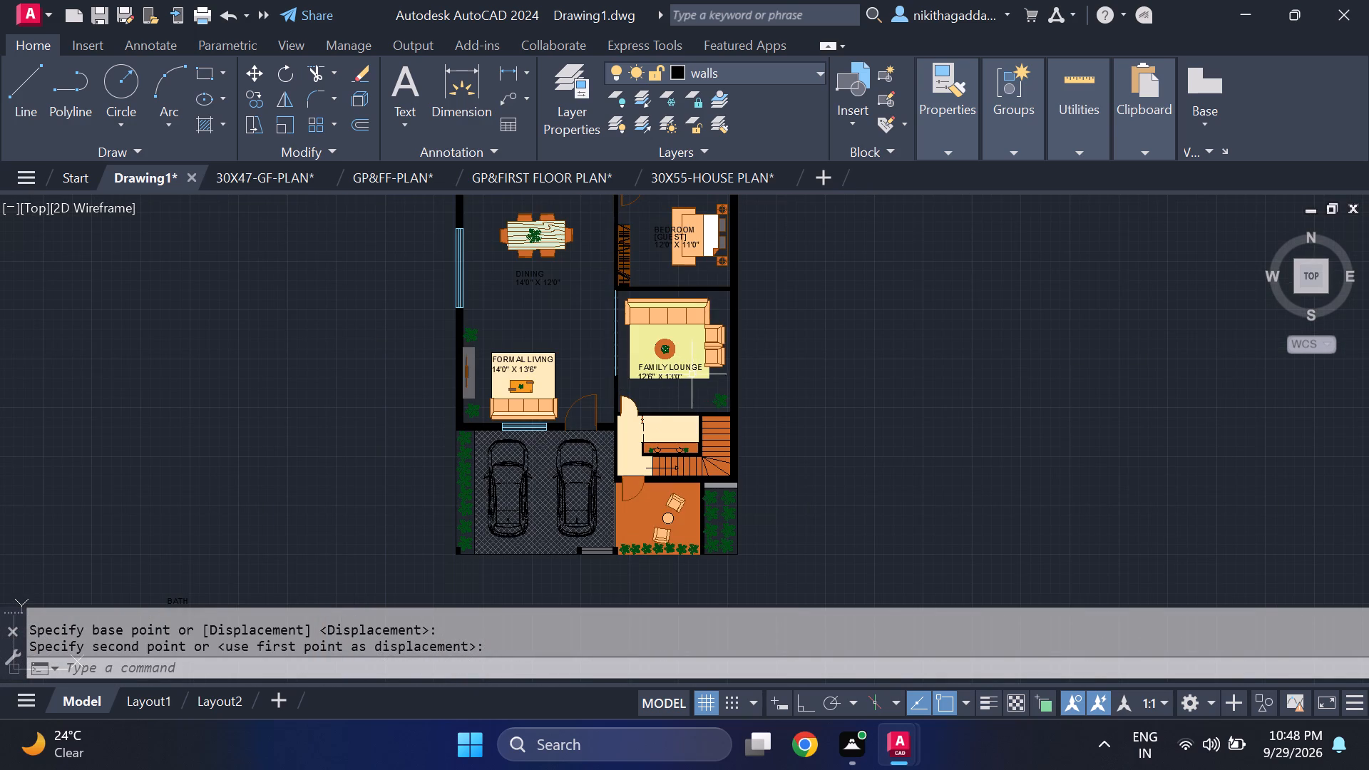
scroll(693, 383, down, 2)
scroll(639, 447, up, 1)
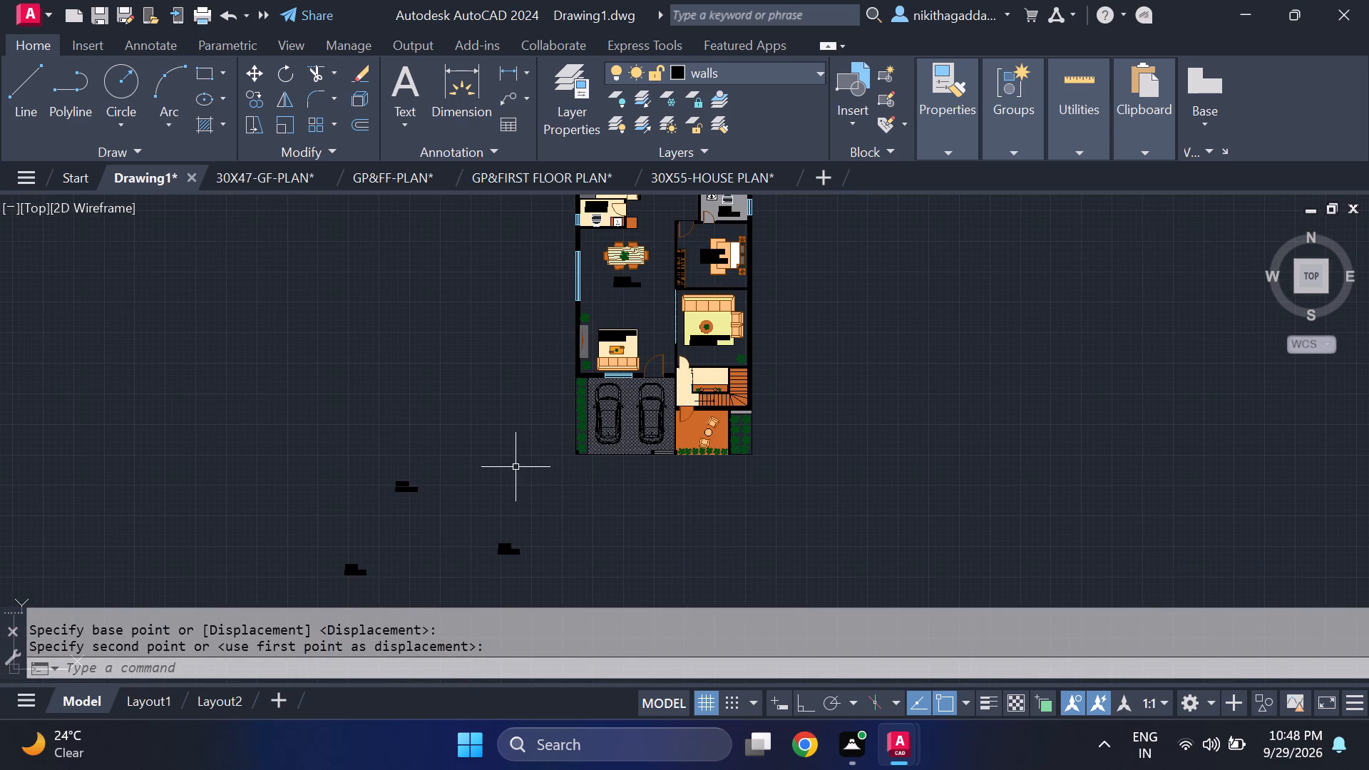
middle_drag(447, 504, 545, 395)
scroll(511, 409, up, 2)
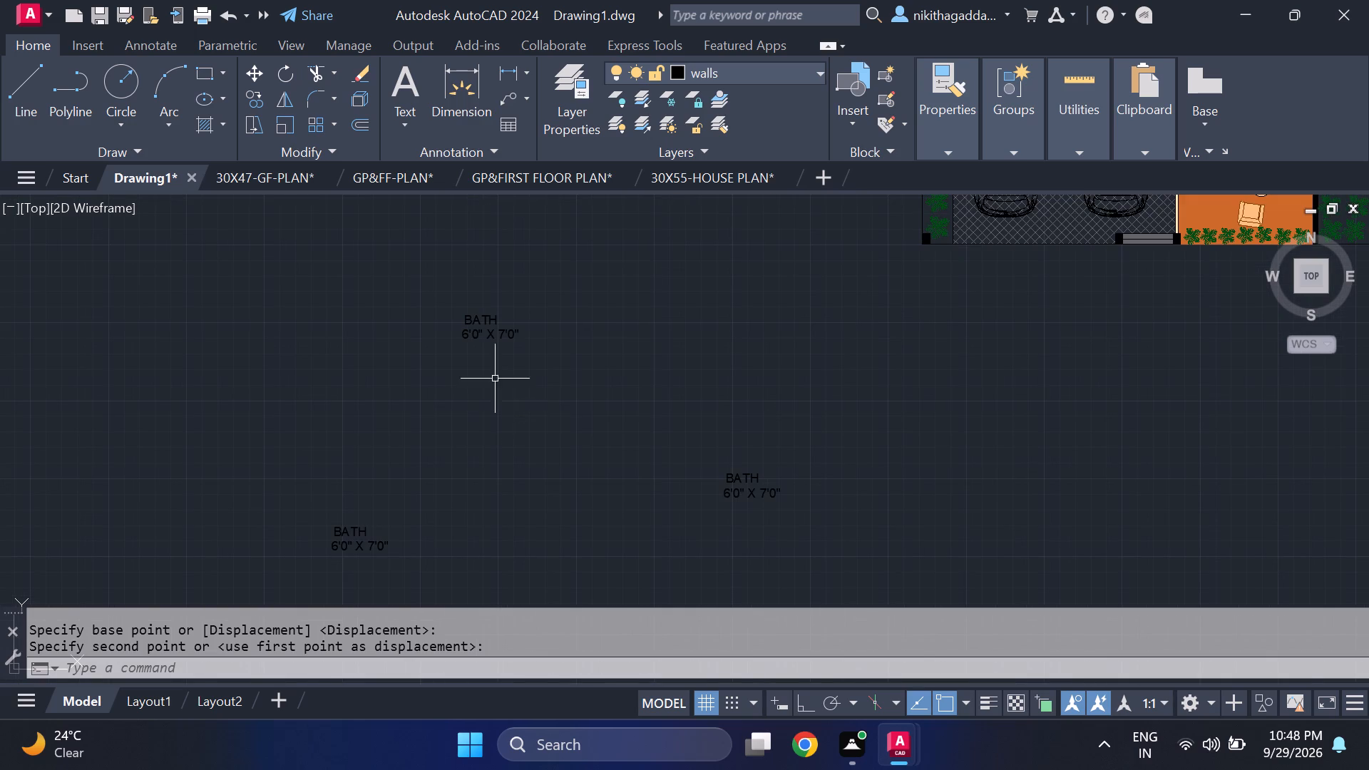
scroll(482, 327, up, 3)
double_click(487, 306)
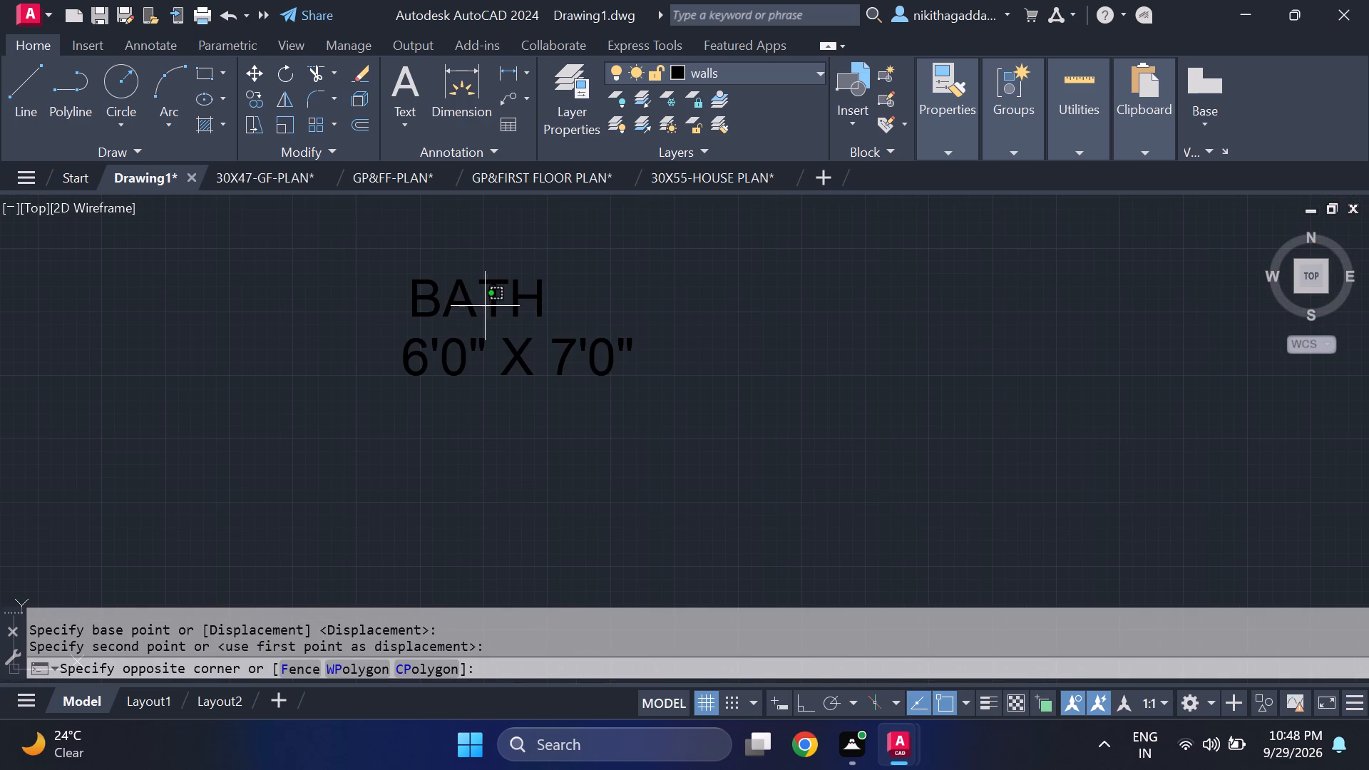
double_click(470, 310)
key(Delete)
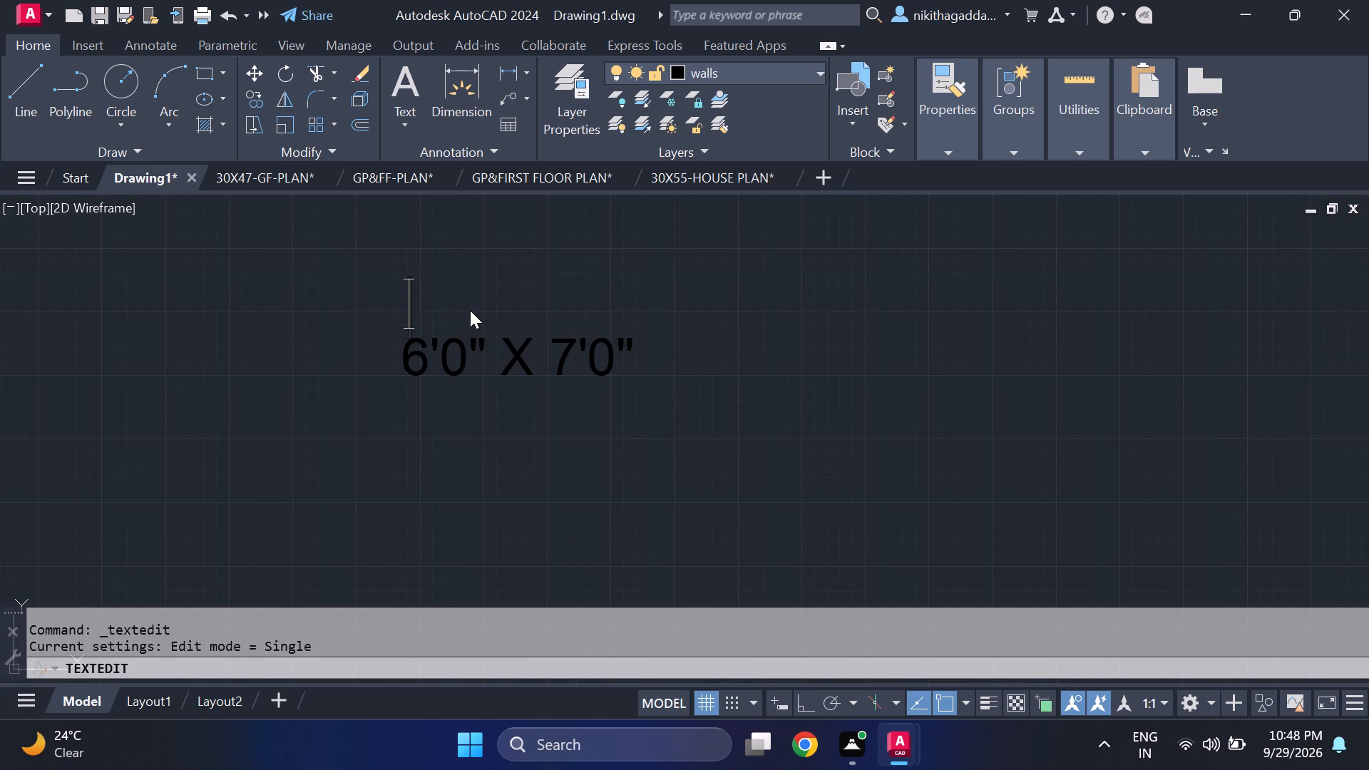
text(POOJA)
key(Return)
Set the size line under the POOJA name to 6'6" X 4'0".
key(Return)
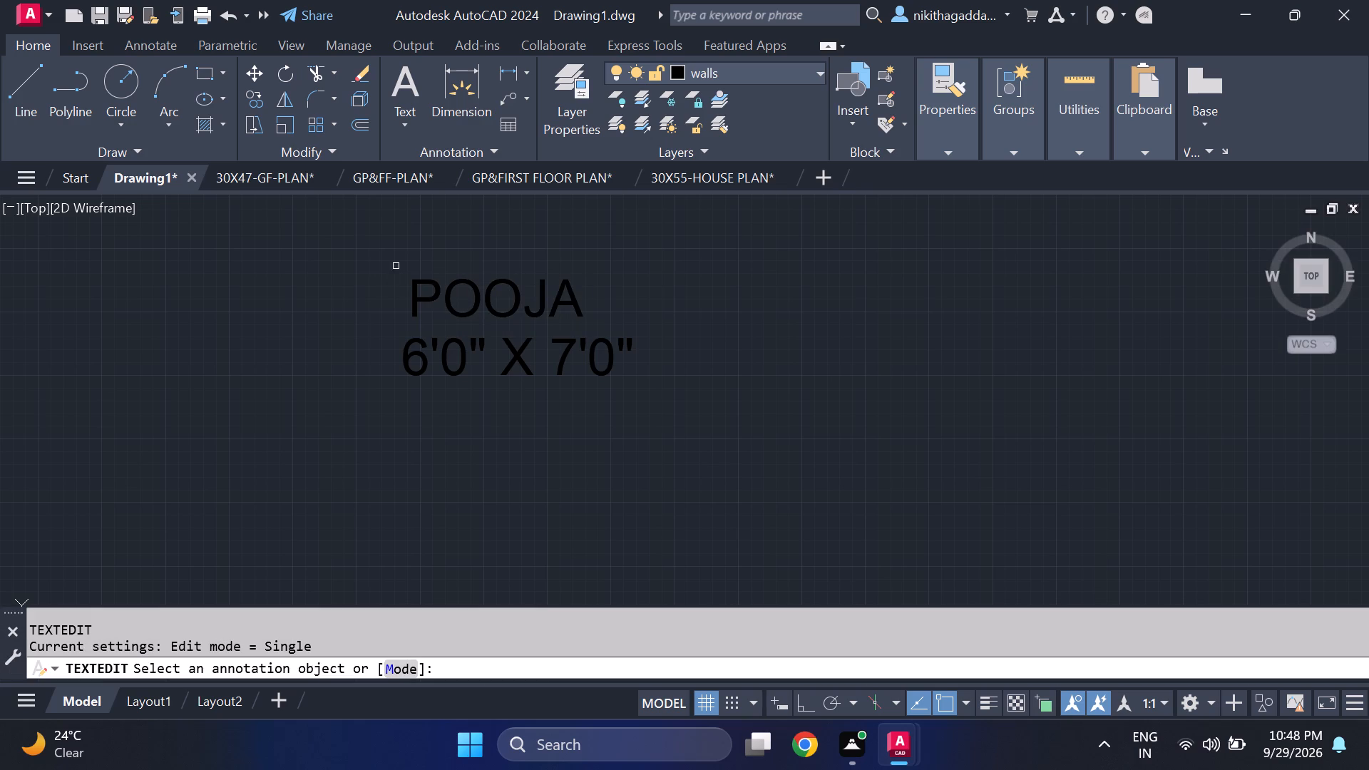
scroll(380, 289, up, 2)
click(590, 452)
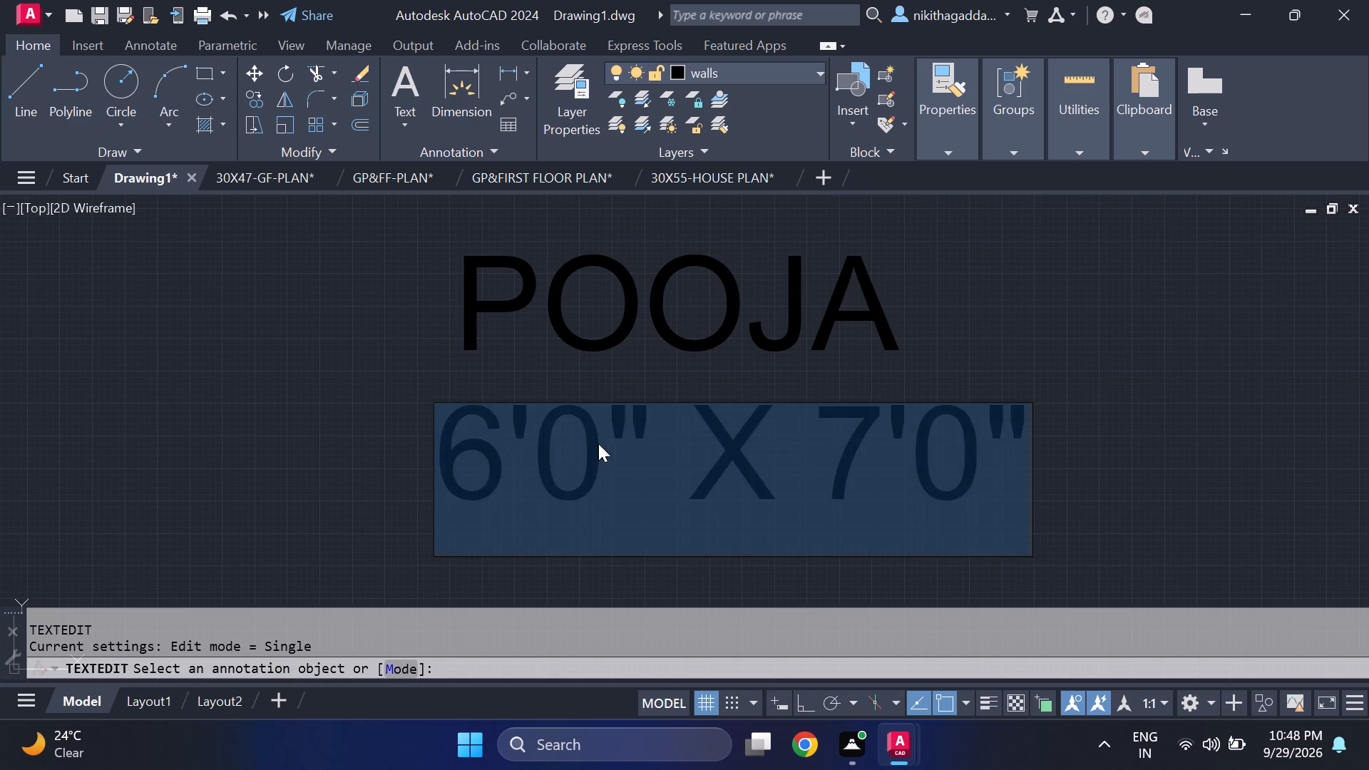
click(598, 443)
key(BackSpace)
key(6)
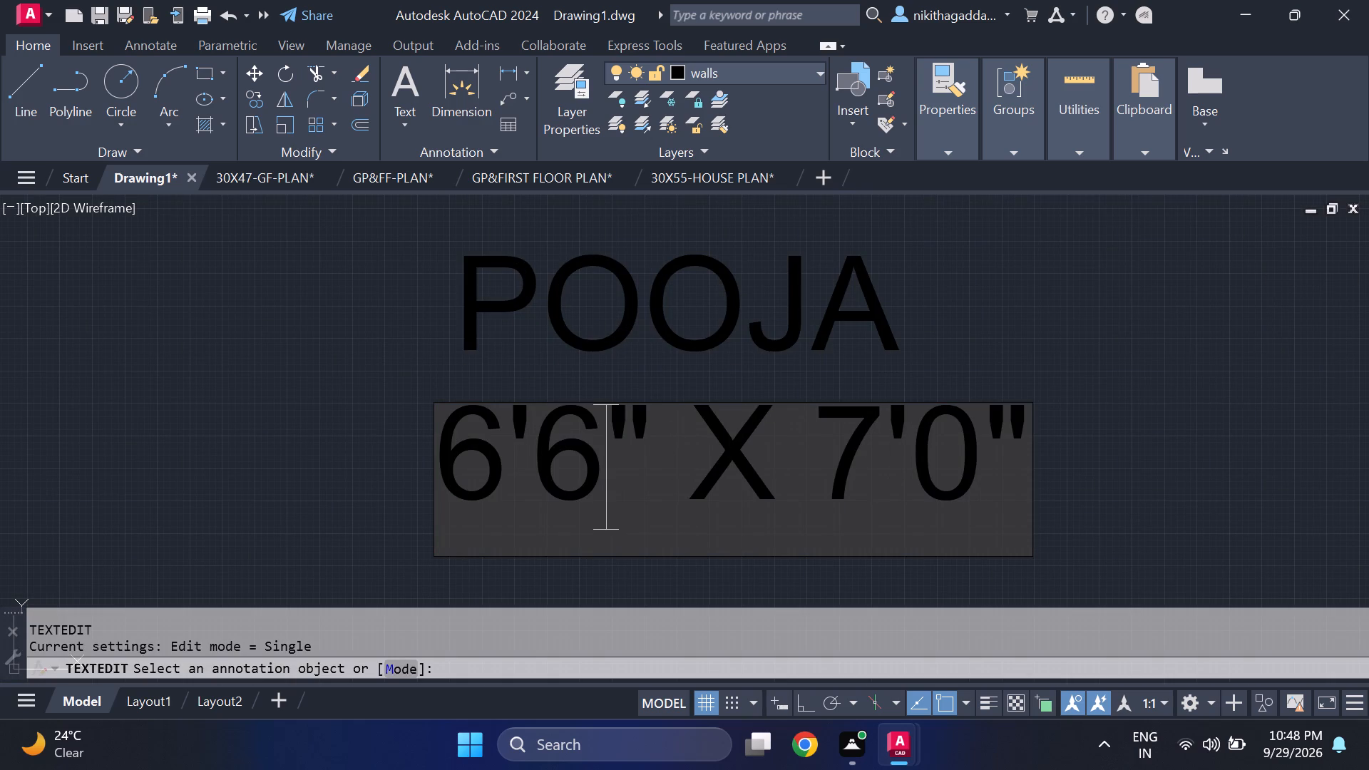
click(895, 484)
key(BackSpace)
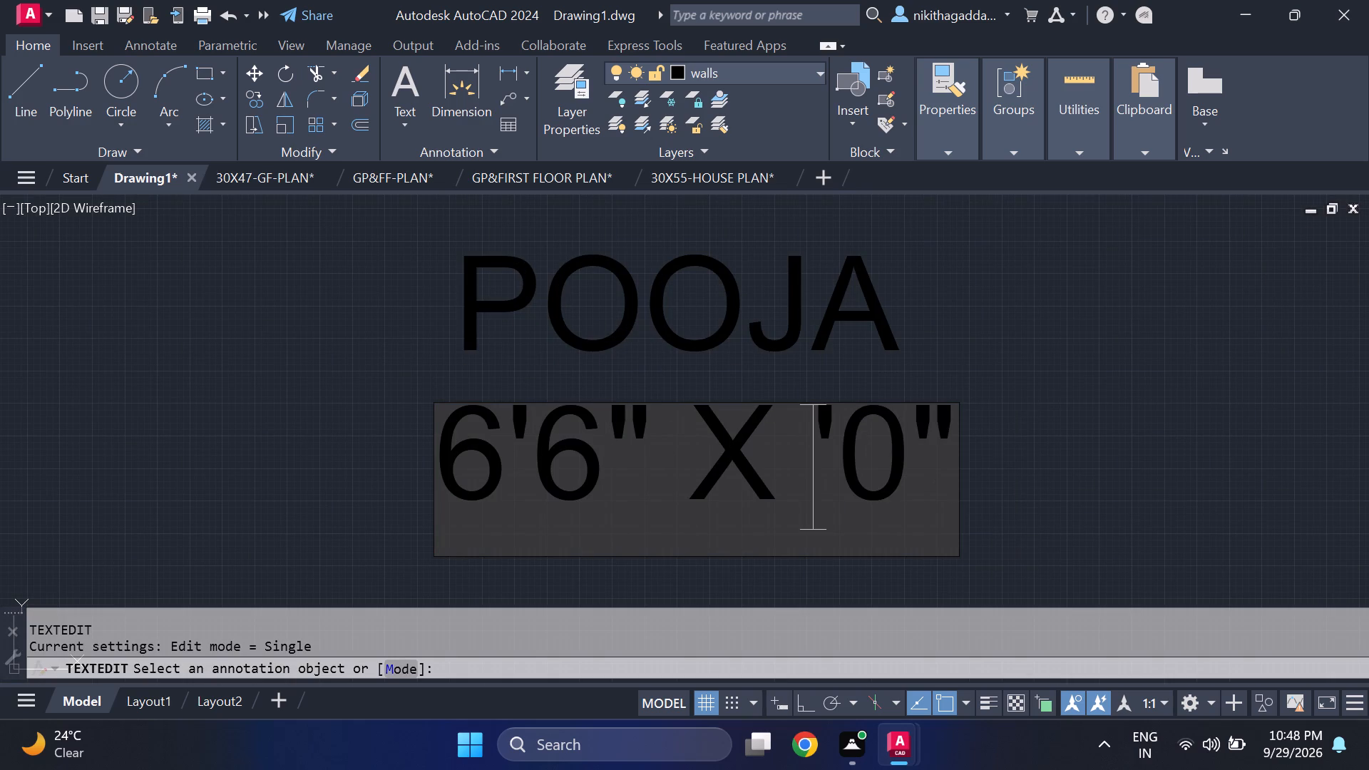
key(4)
key(Return)
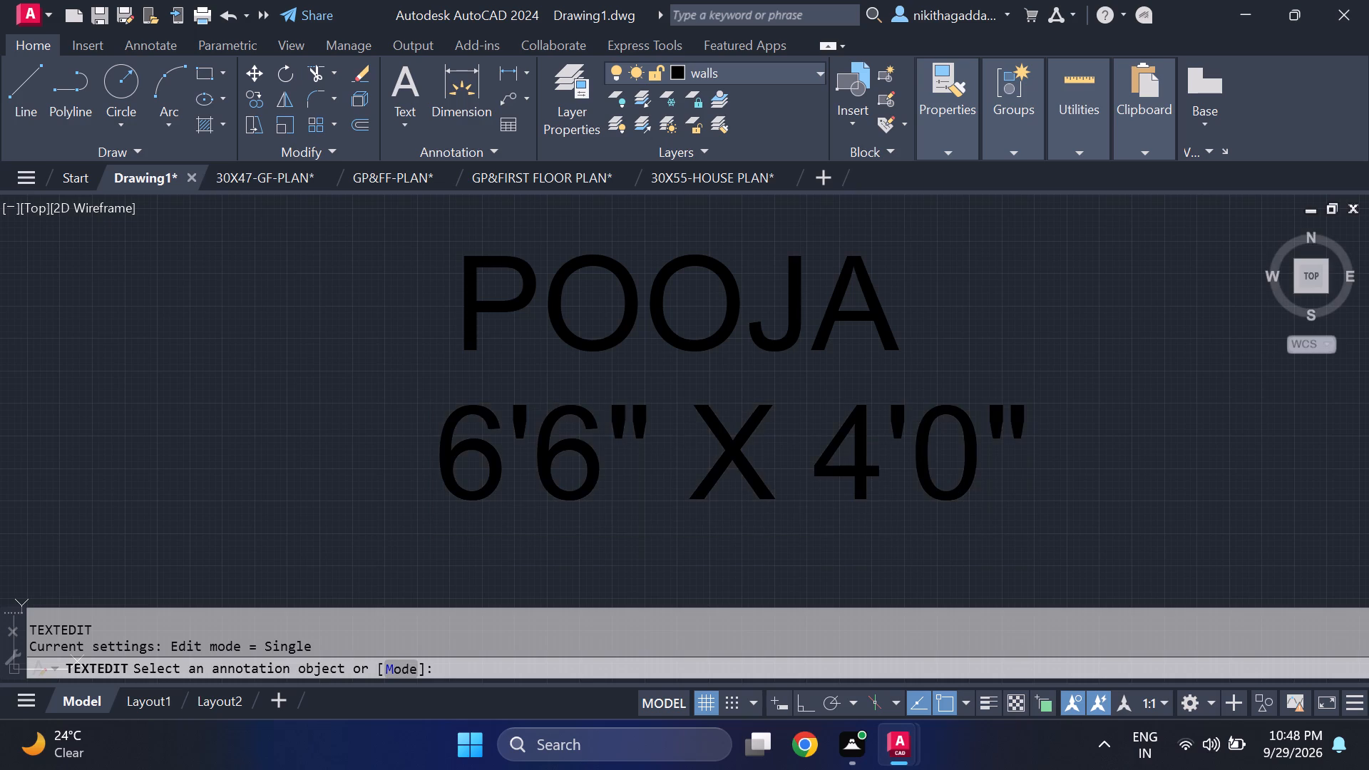
Move the POOJA name and size text into the small room beside the staircase, onto the pale floor north of the counter.
scroll(903, 486, down, 4)
drag(905, 406, 891, 431)
click(697, 560)
key(m)
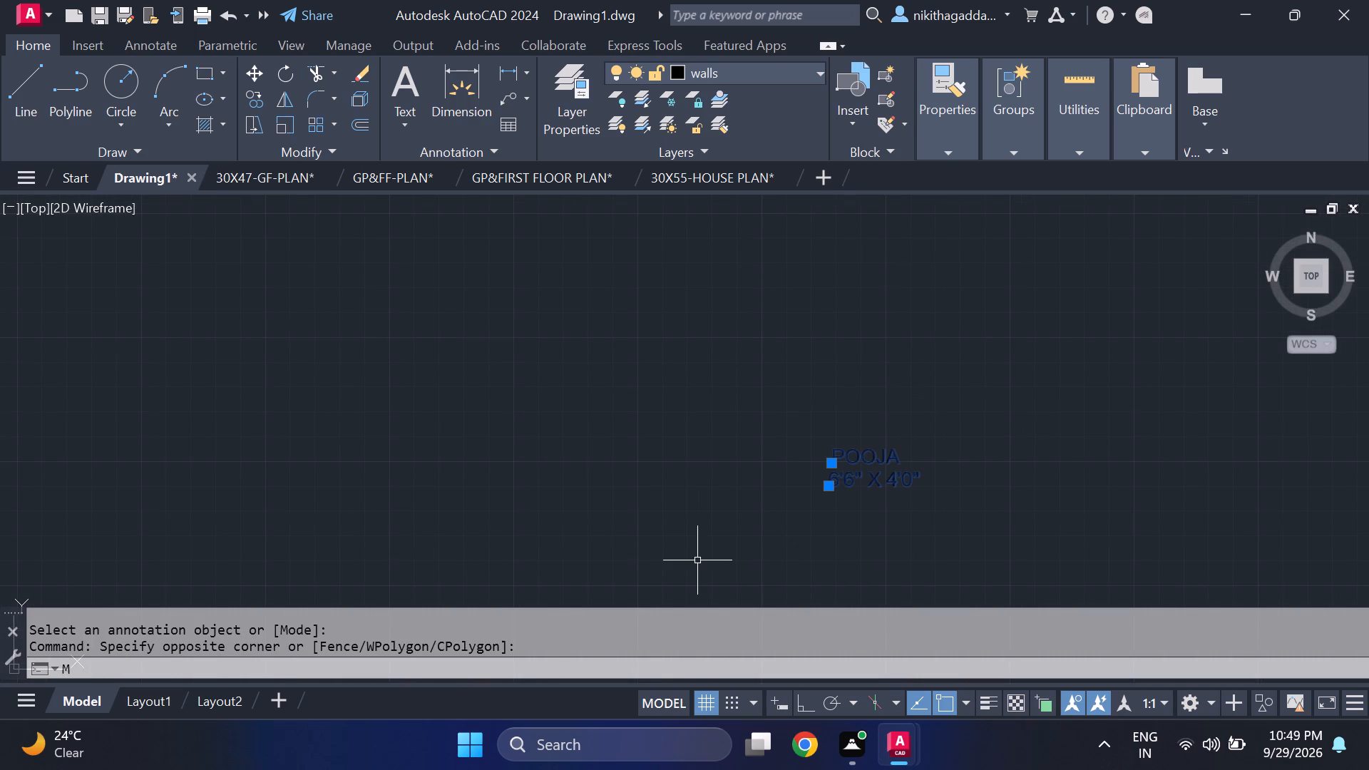
key(Return)
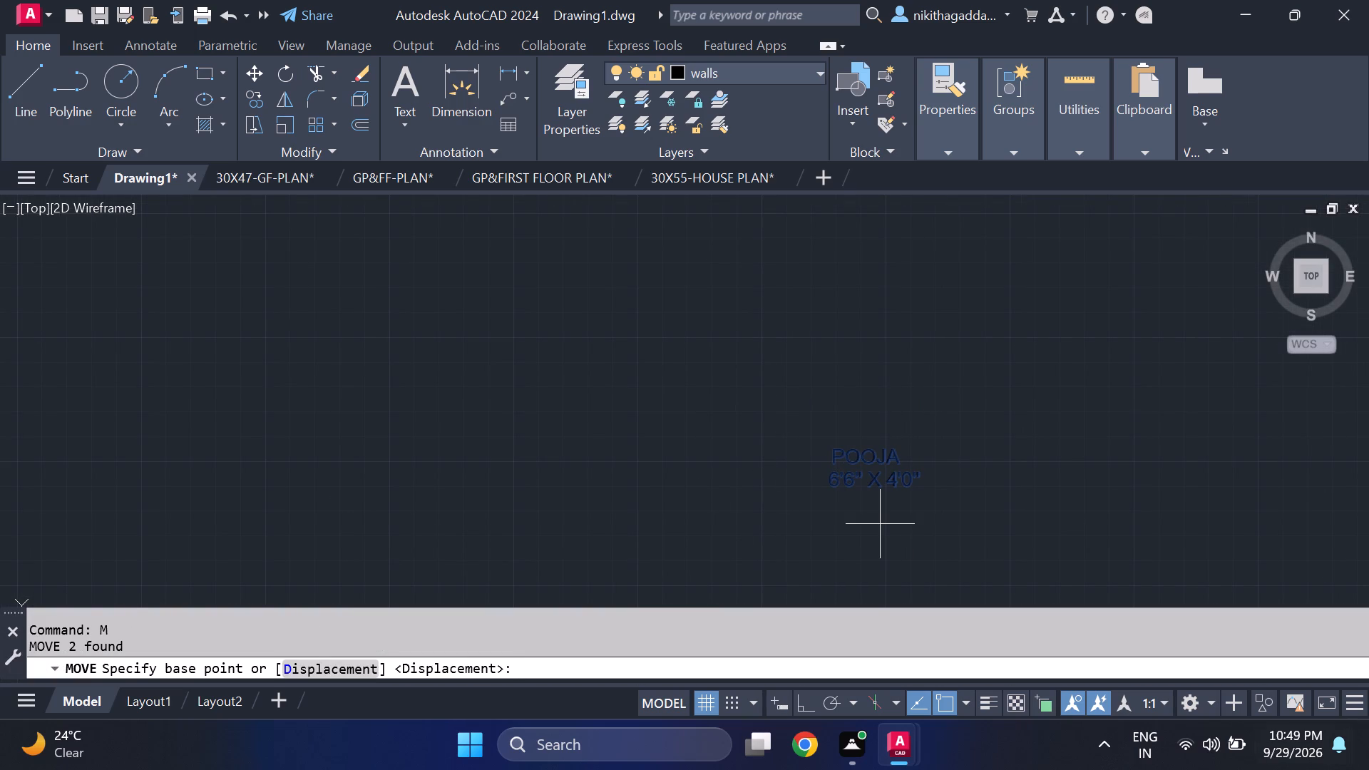
click(834, 457)
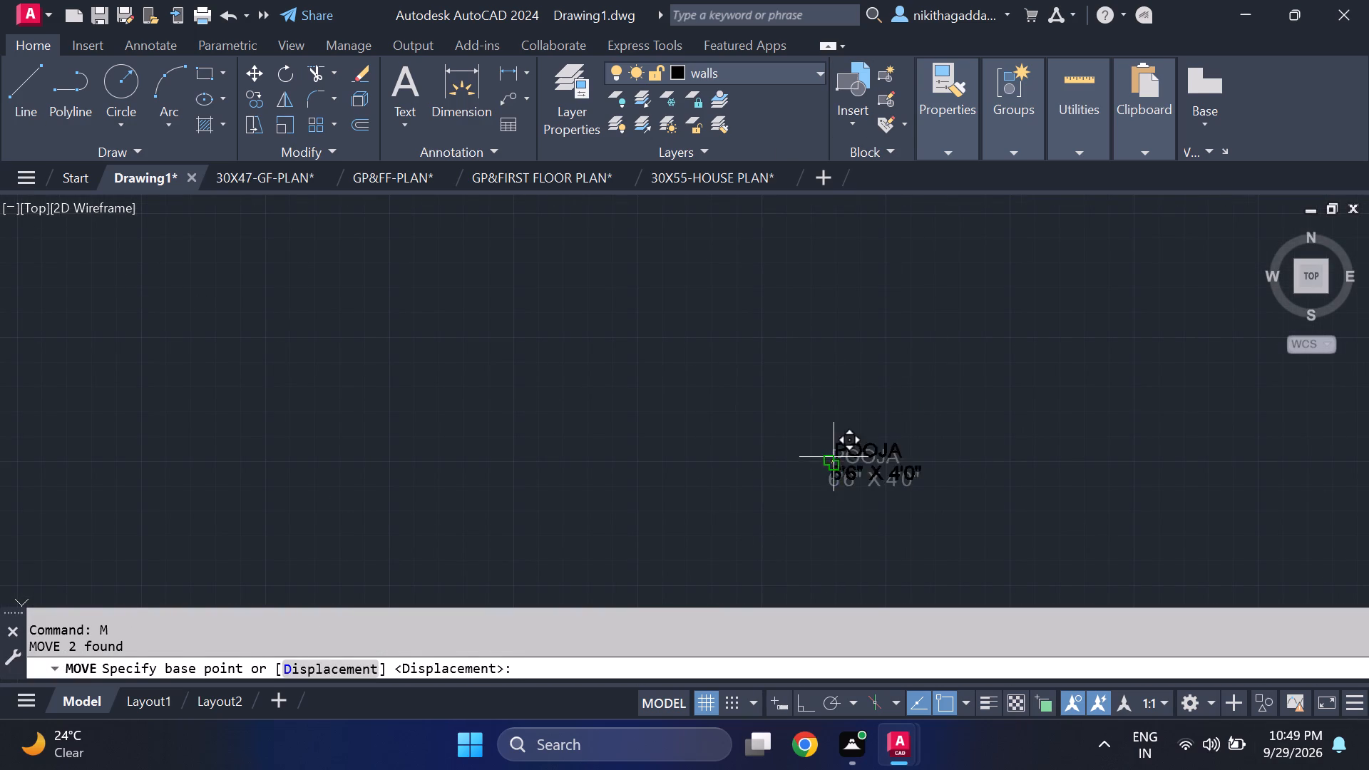
scroll(997, 296, down, 3)
middle_drag(988, 298, 311, 512)
scroll(625, 457, up, 3)
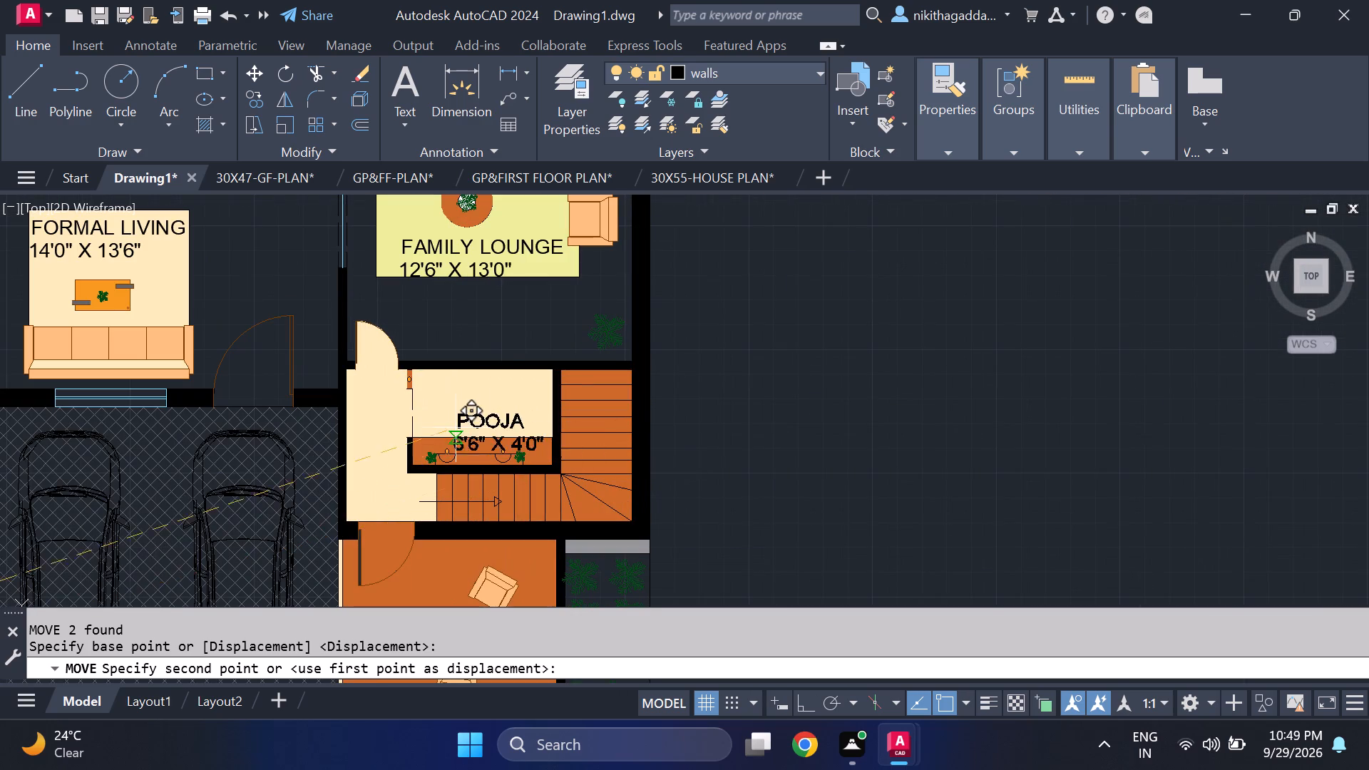
click(445, 399)
Change the name line of the eastern one of the two remaining spare BATH labels to SIT-OUT.
scroll(443, 401, down, 2)
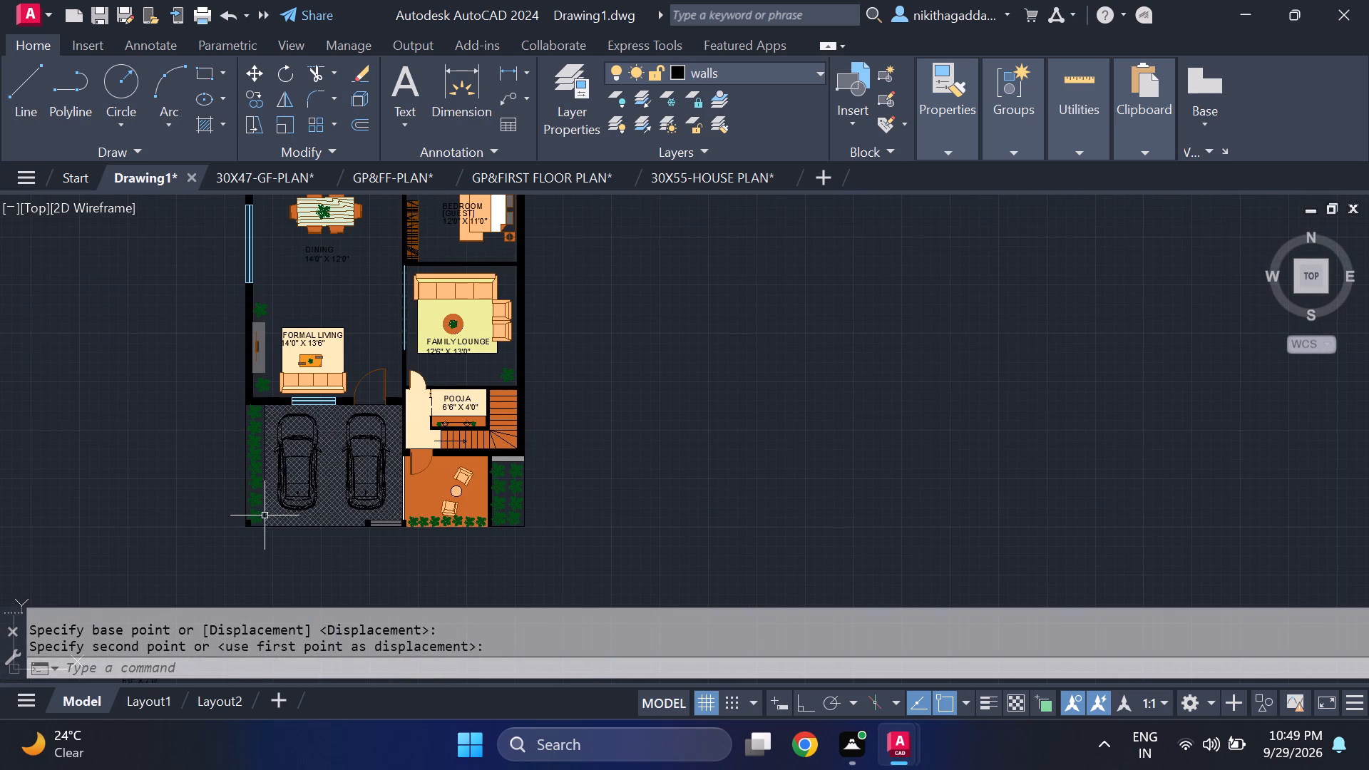
middle_drag(260, 515, 438, 374)
scroll(320, 535, up, 2)
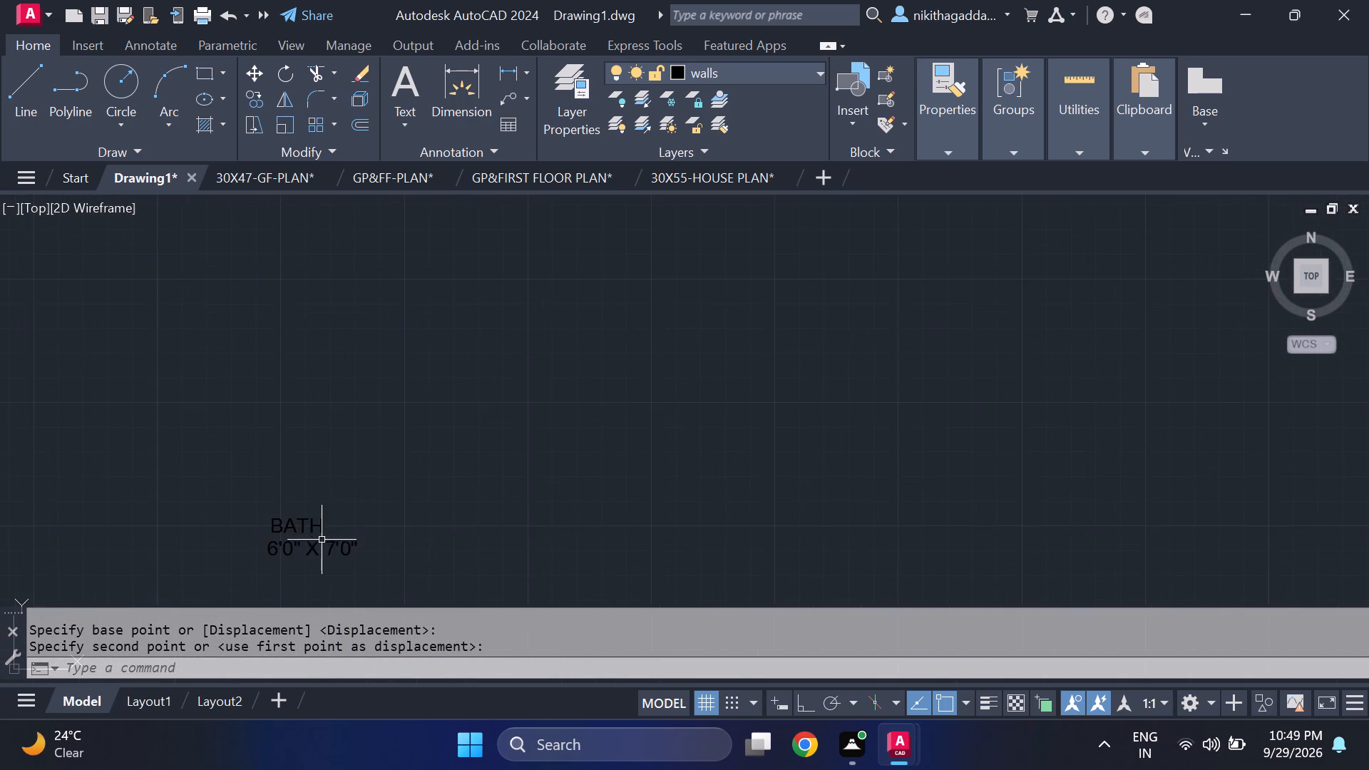
middle_drag(322, 545, 354, 435)
scroll(352, 437, up, 2)
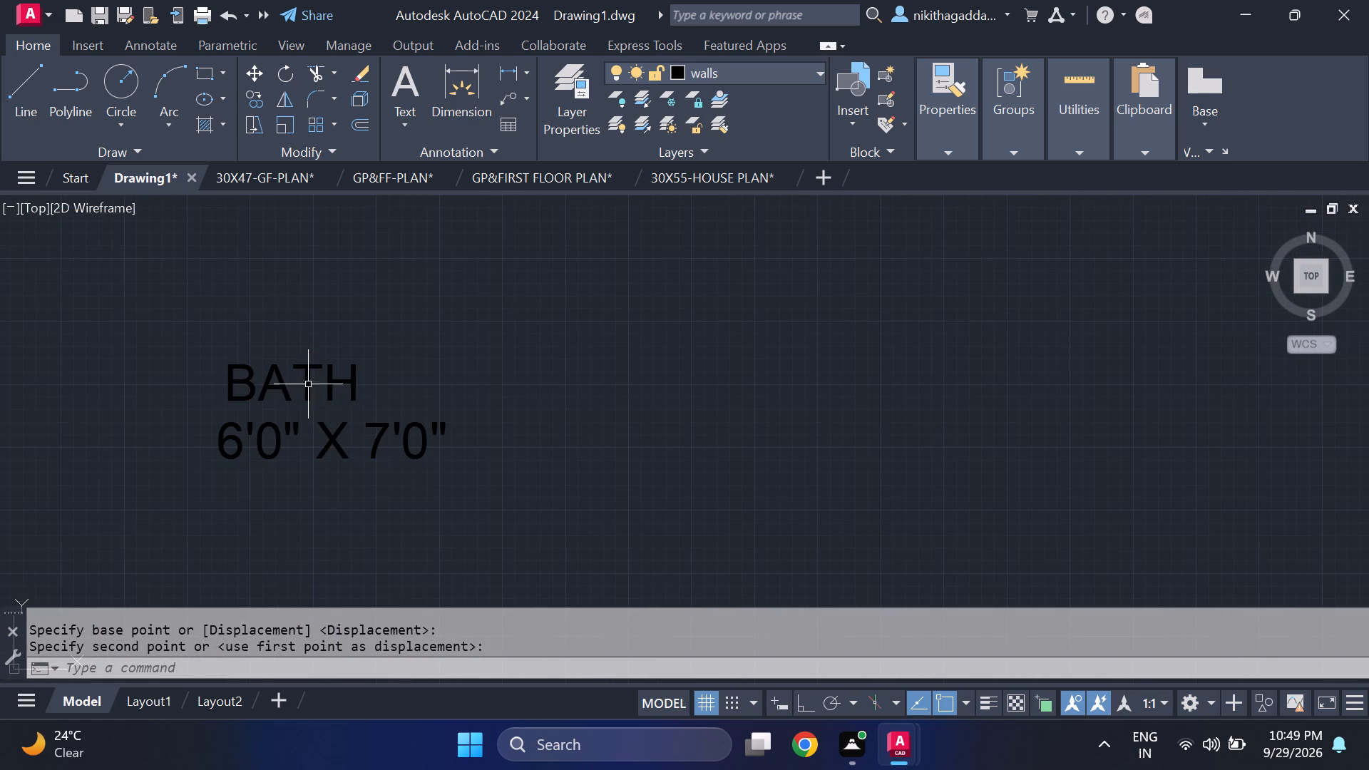
double_click(308, 384)
key(Delete)
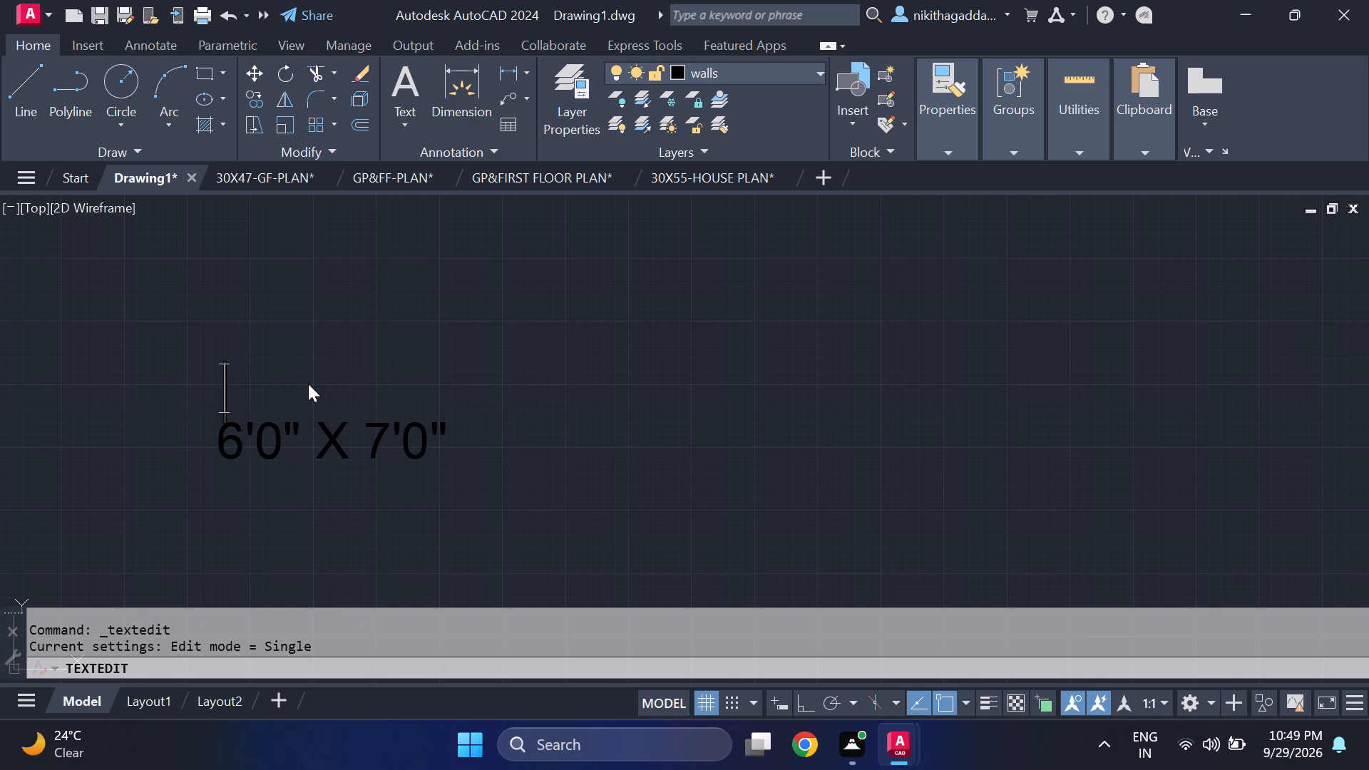
text(SIT)
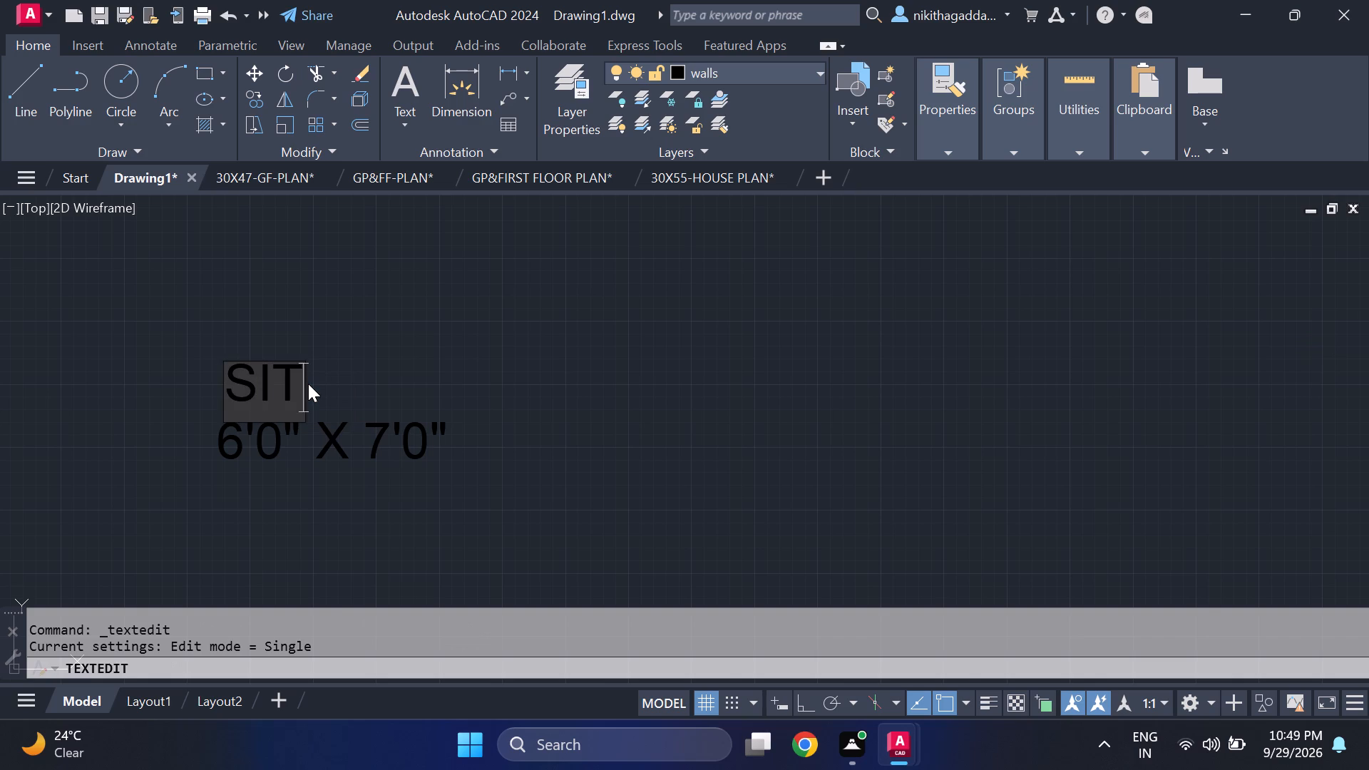
text(-OUT)
key(Return)
Set the size line under the SIT-OUT name to 9'0" X 8'0".
key(Return)
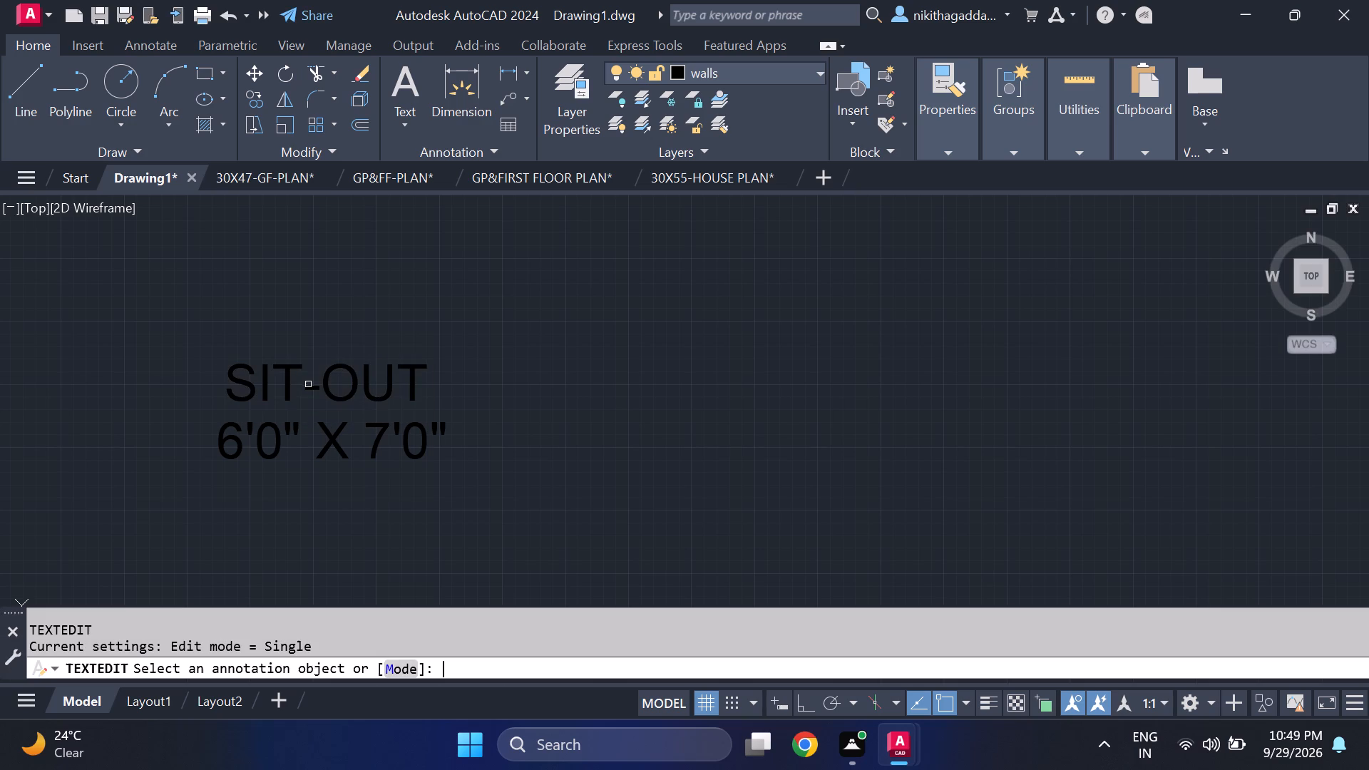
scroll(263, 421, up, 2)
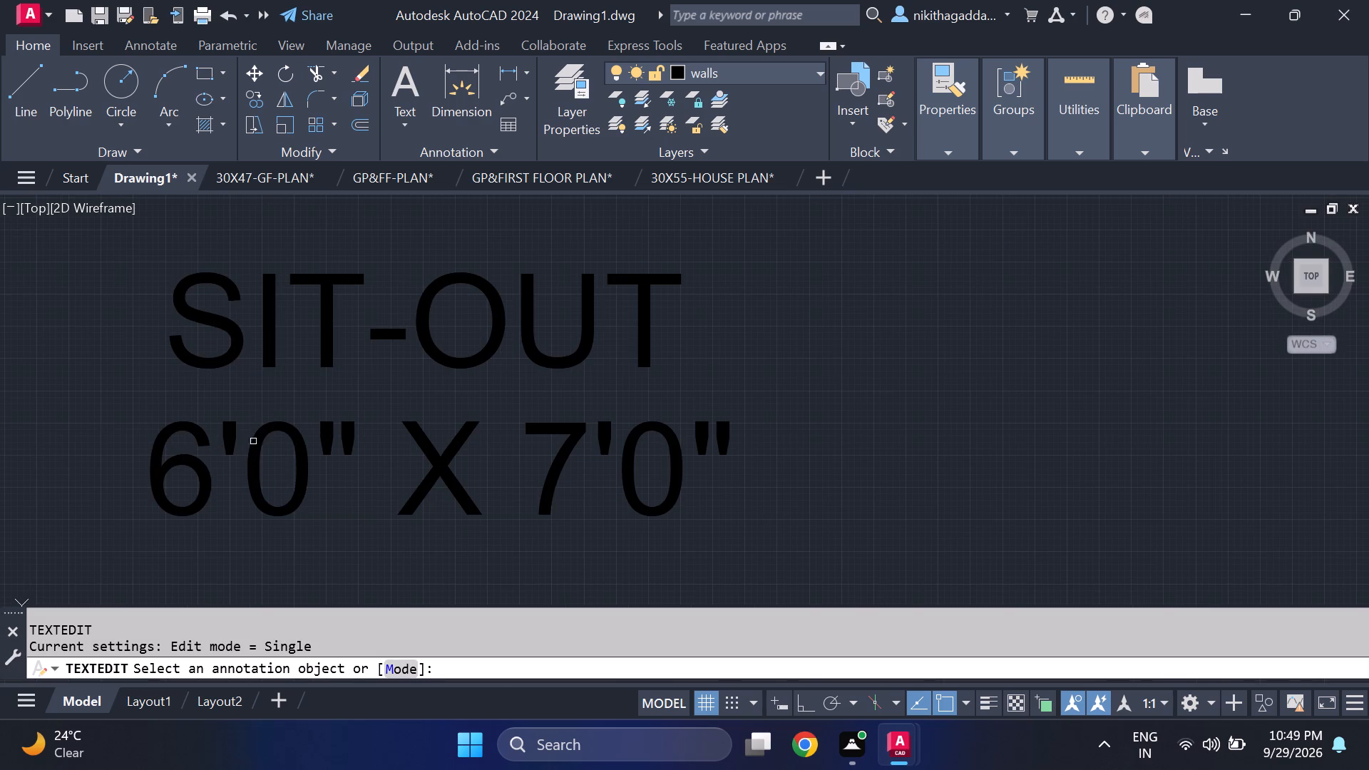
click(202, 491)
click(210, 481)
key(BackSpace)
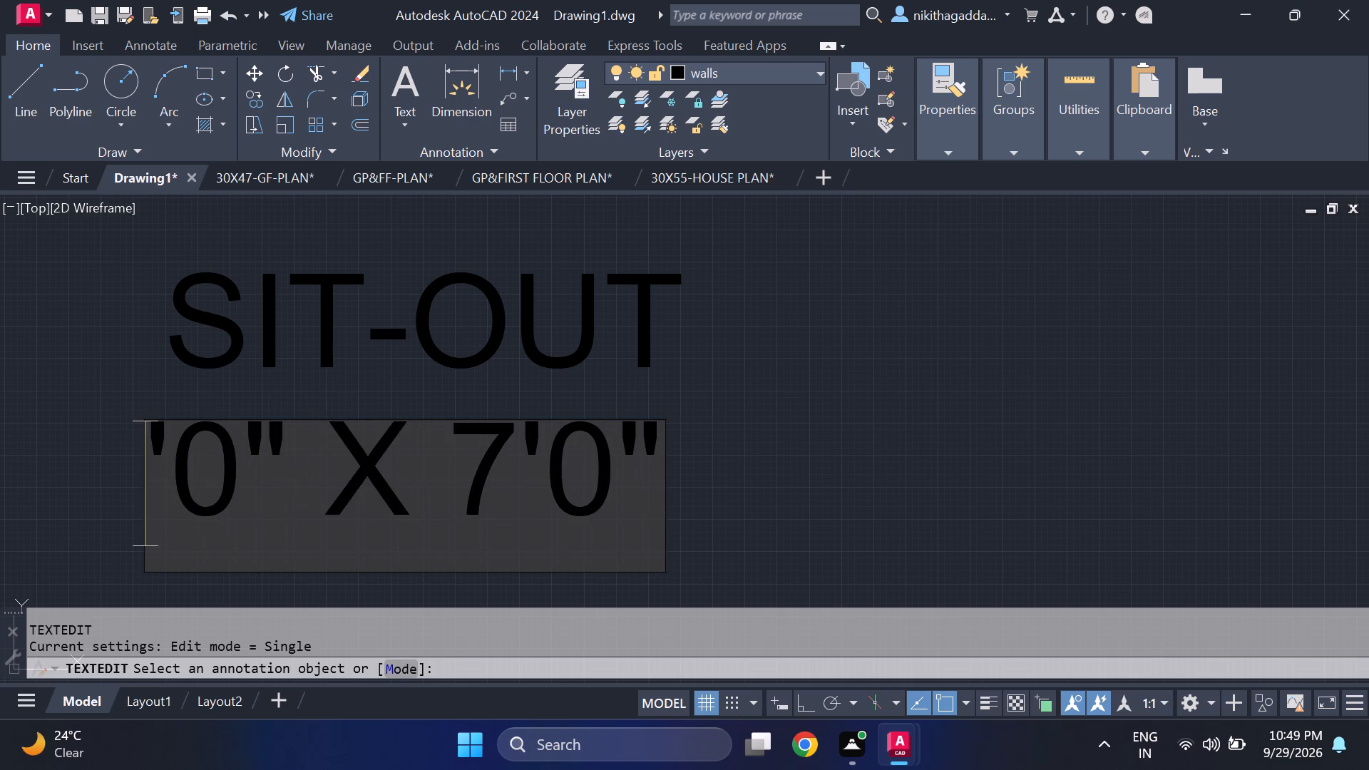
key(9)
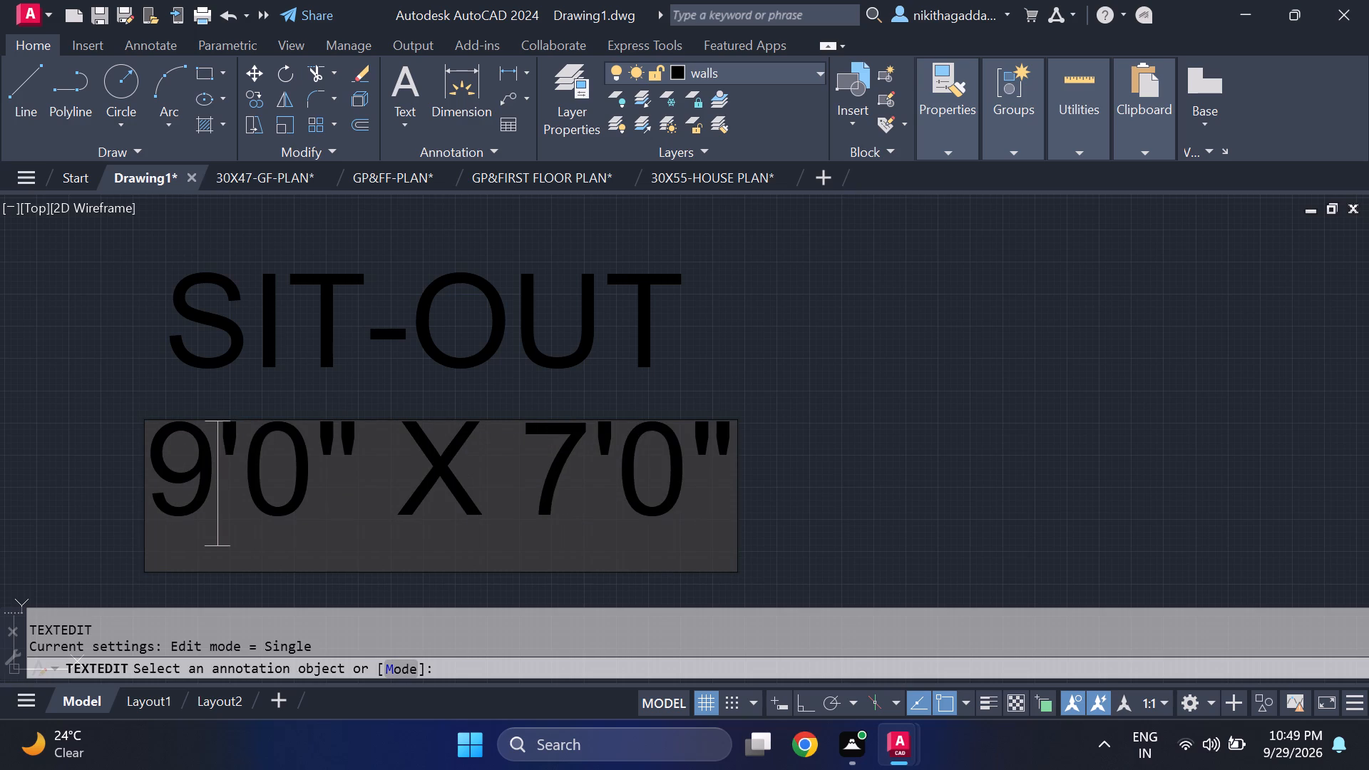
click(578, 493)
key(BackSpace)
key(8)
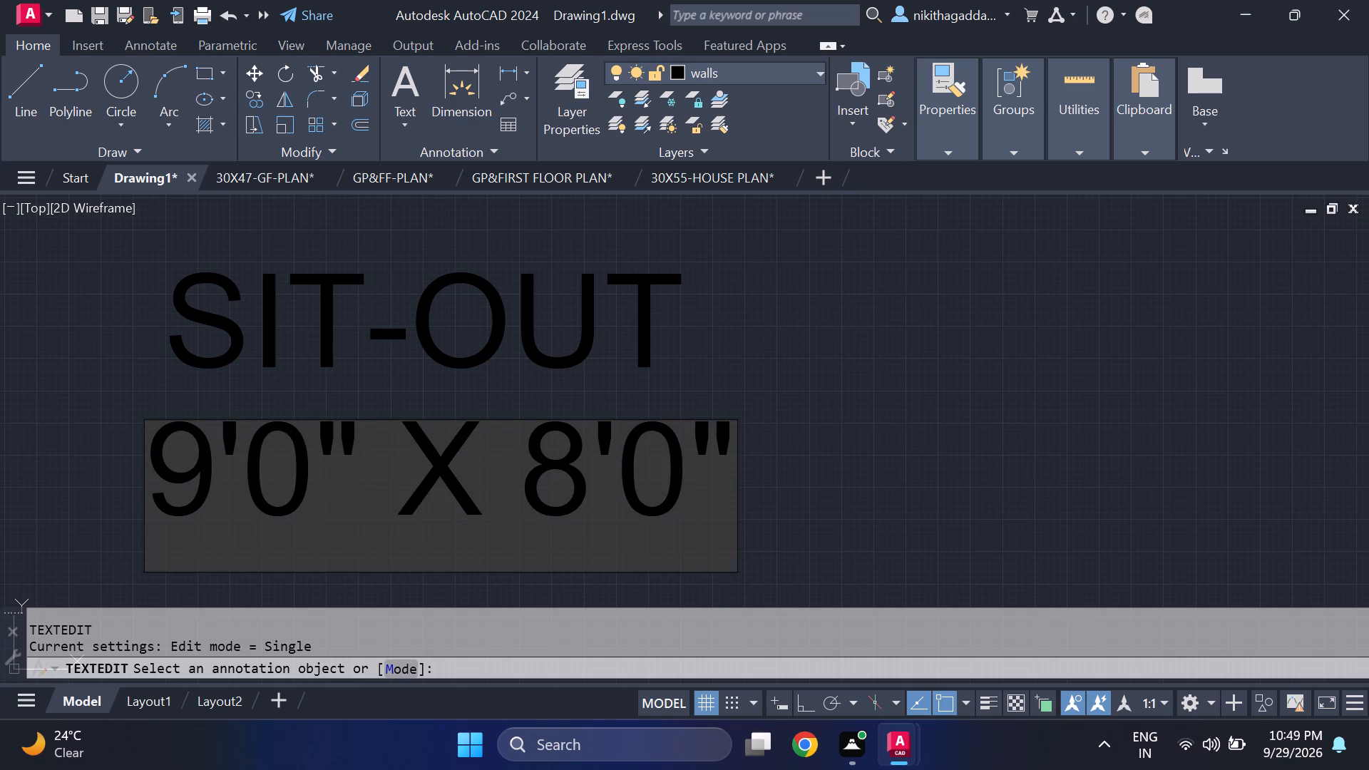
key(Return)
Move the SIT-OUT name and size text onto the orange terrace south of the staircase, west of the round table and chairs.
scroll(762, 388, down, 4)
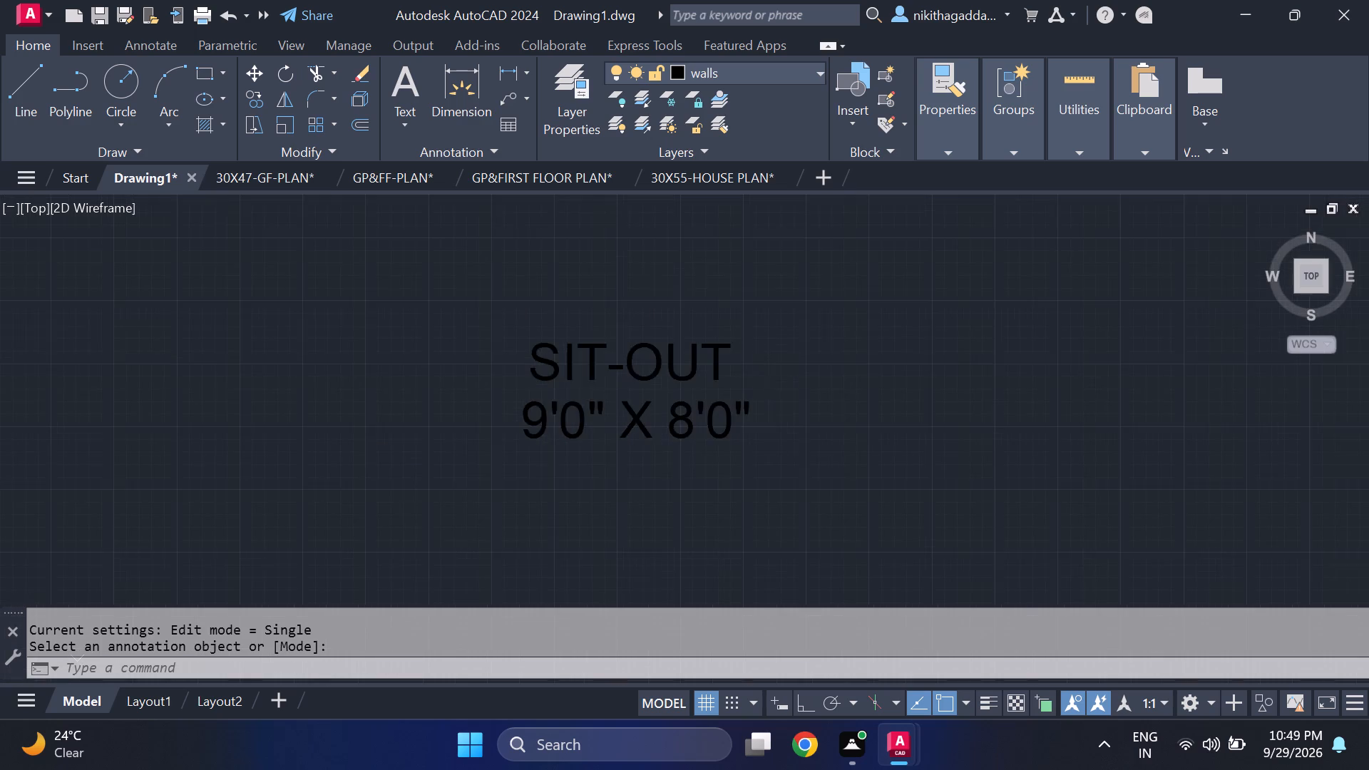
drag(772, 349, 764, 358)
click(575, 451)
key(m)
key(Return)
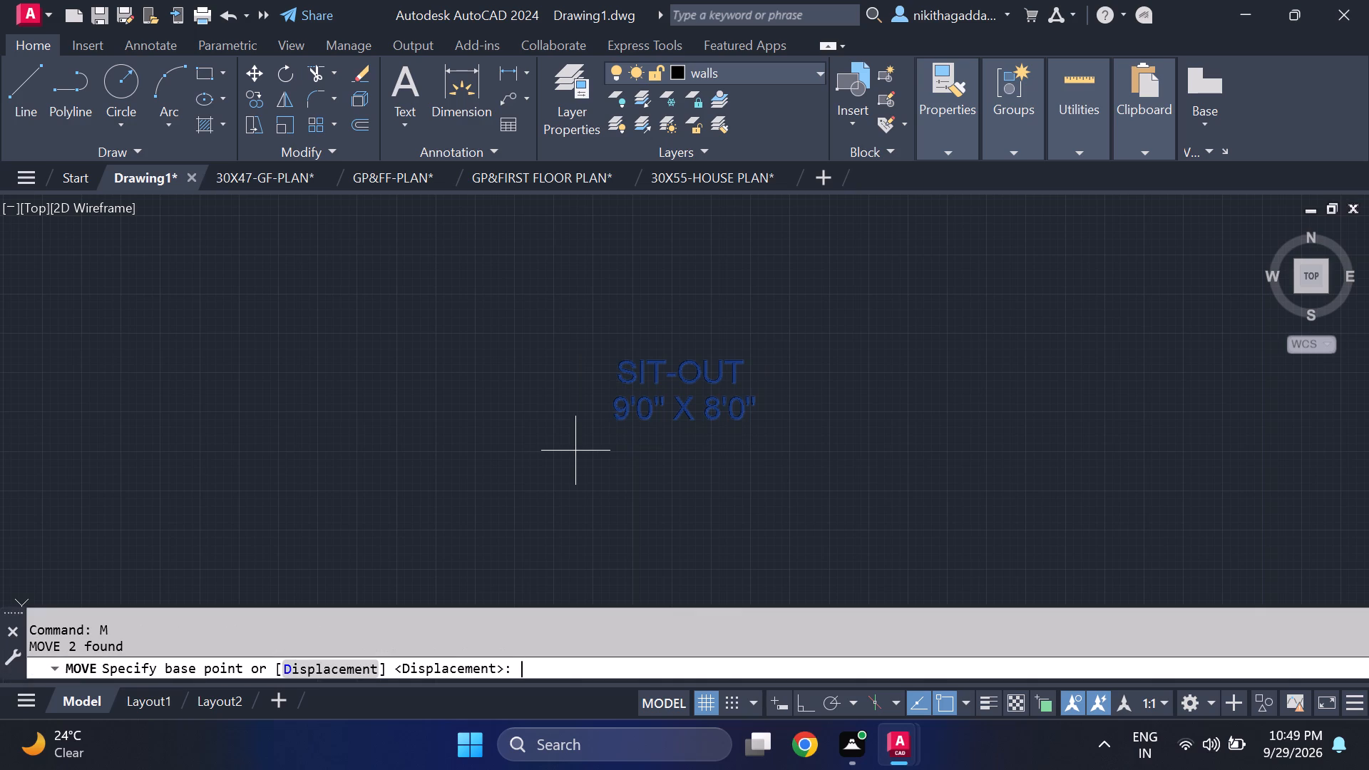
click(619, 414)
scroll(1006, 334, down, 4)
middle_drag(1041, 383, 841, 511)
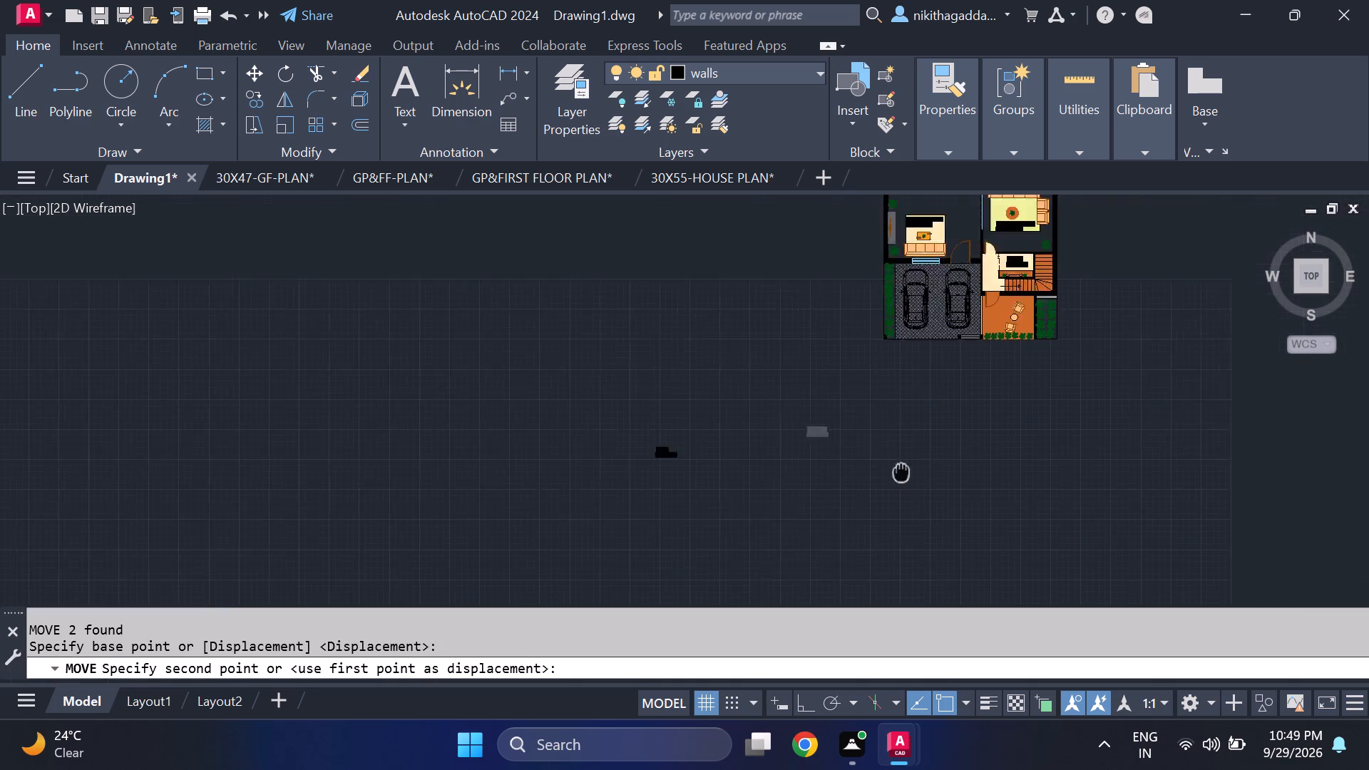
middle_drag(841, 511, 753, 569)
scroll(854, 399, up, 3)
click(819, 453)
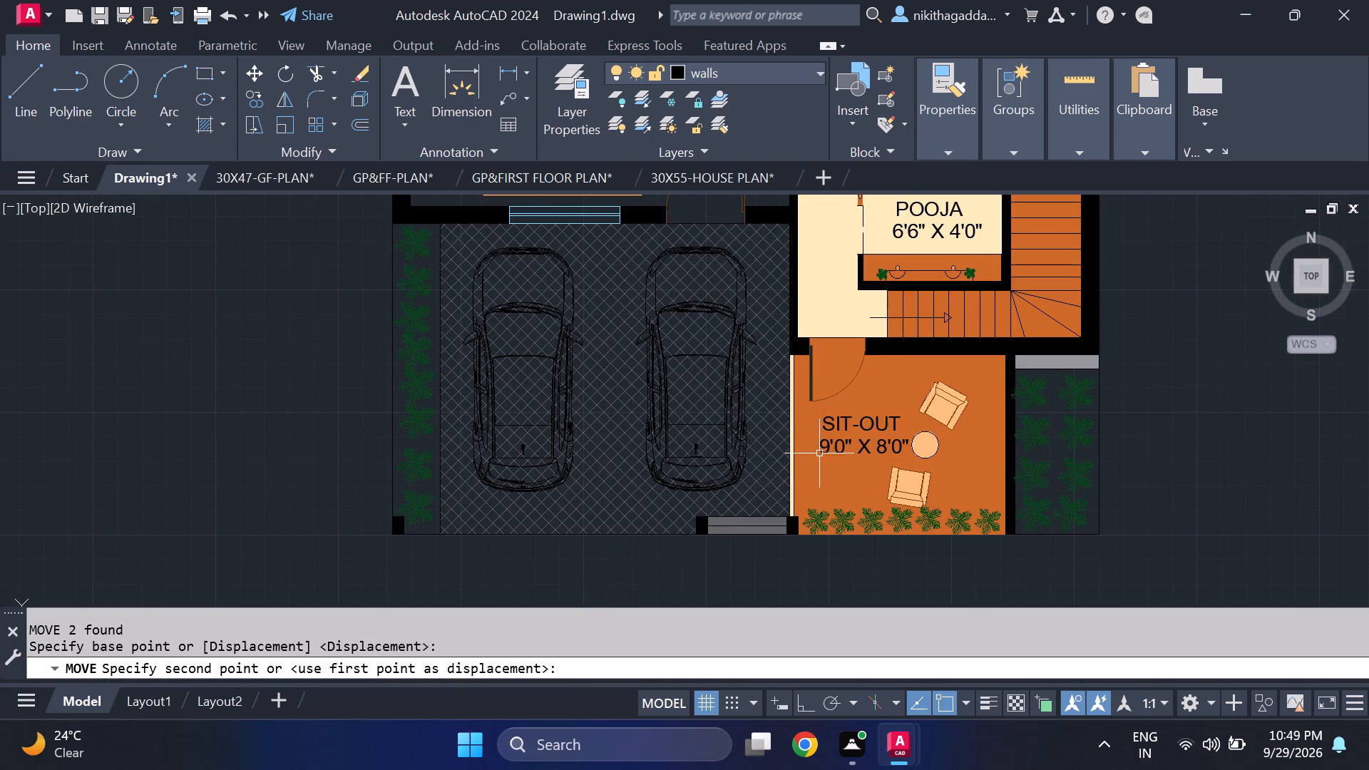
Copy only the name line of the last spare BATH label to an empty spot northeast of it.
scroll(923, 436, down, 4)
scroll(934, 443, up, 2)
middle_drag(560, 562, 566, 517)
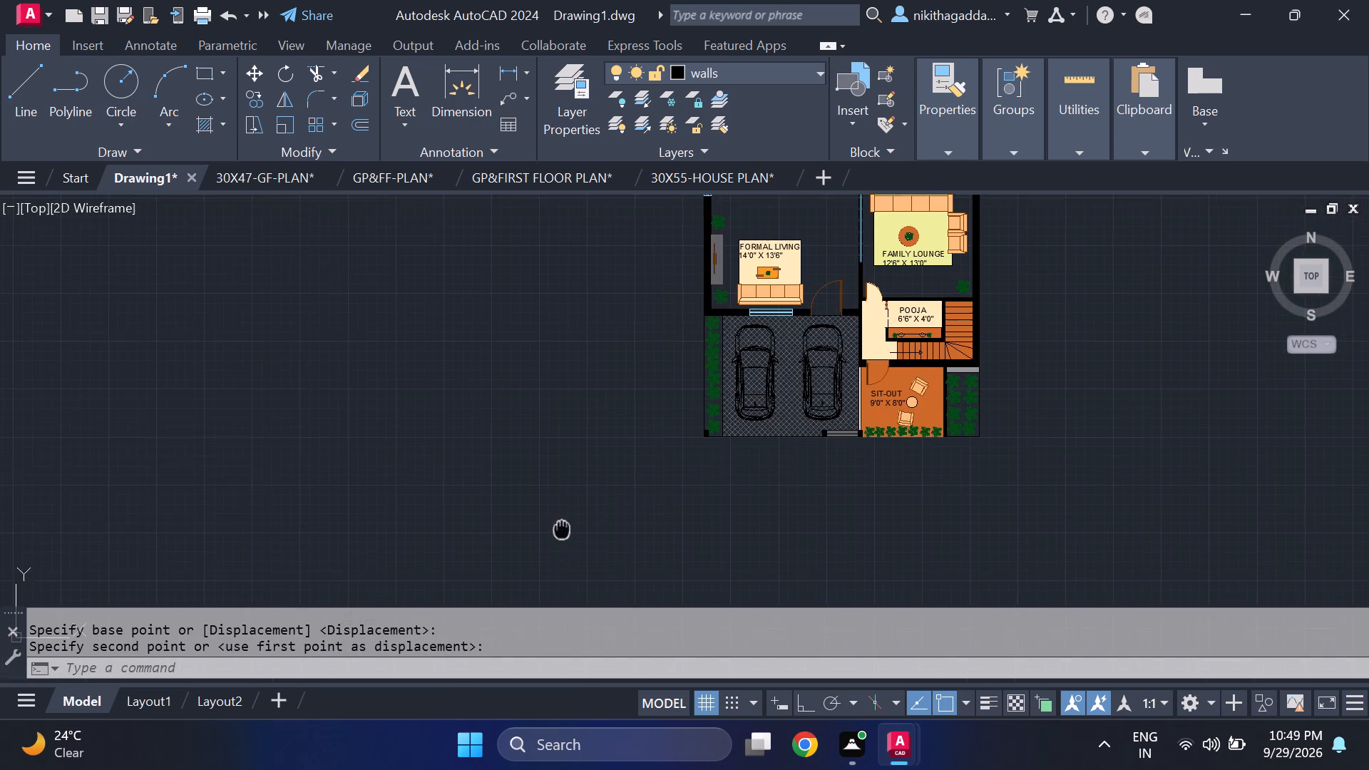
middle_drag(566, 517, 697, 404)
scroll(506, 496, up, 2)
click(479, 477)
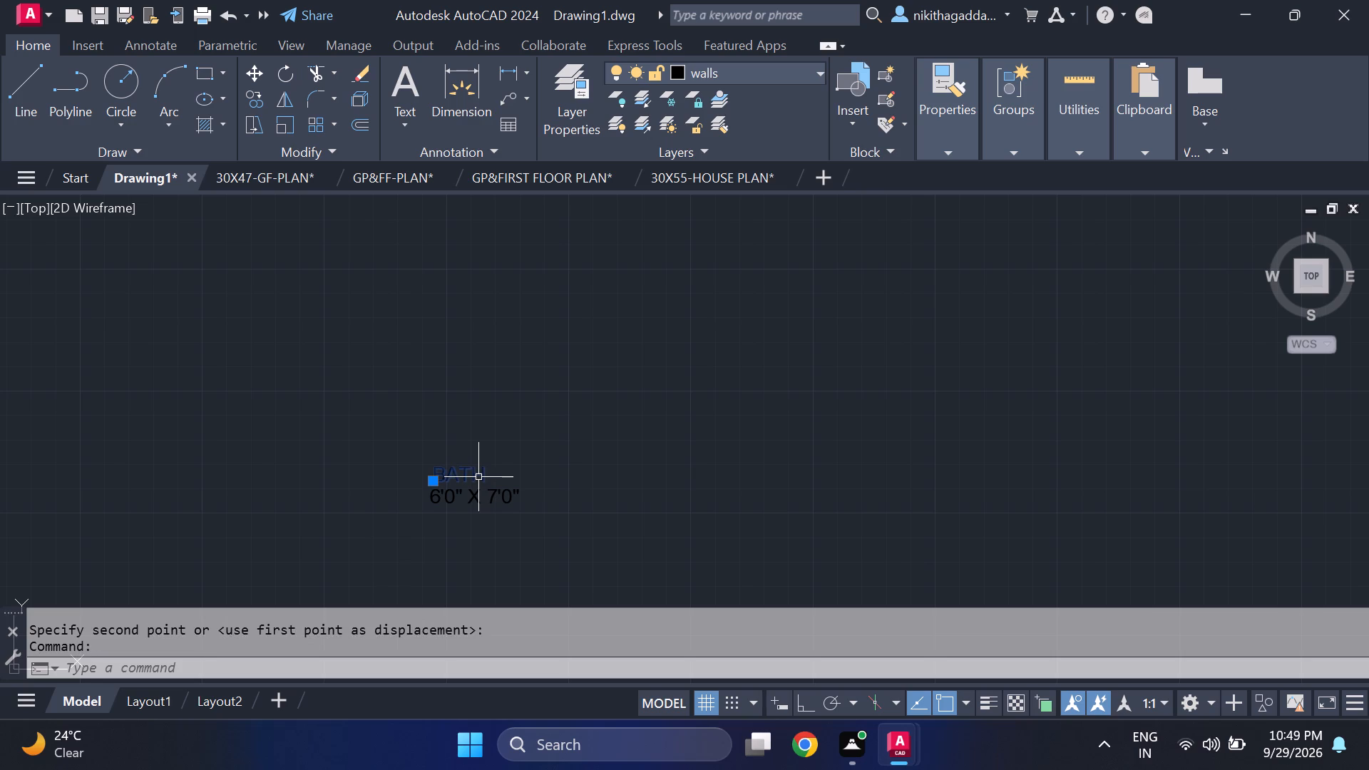
text(CO)
key(Return)
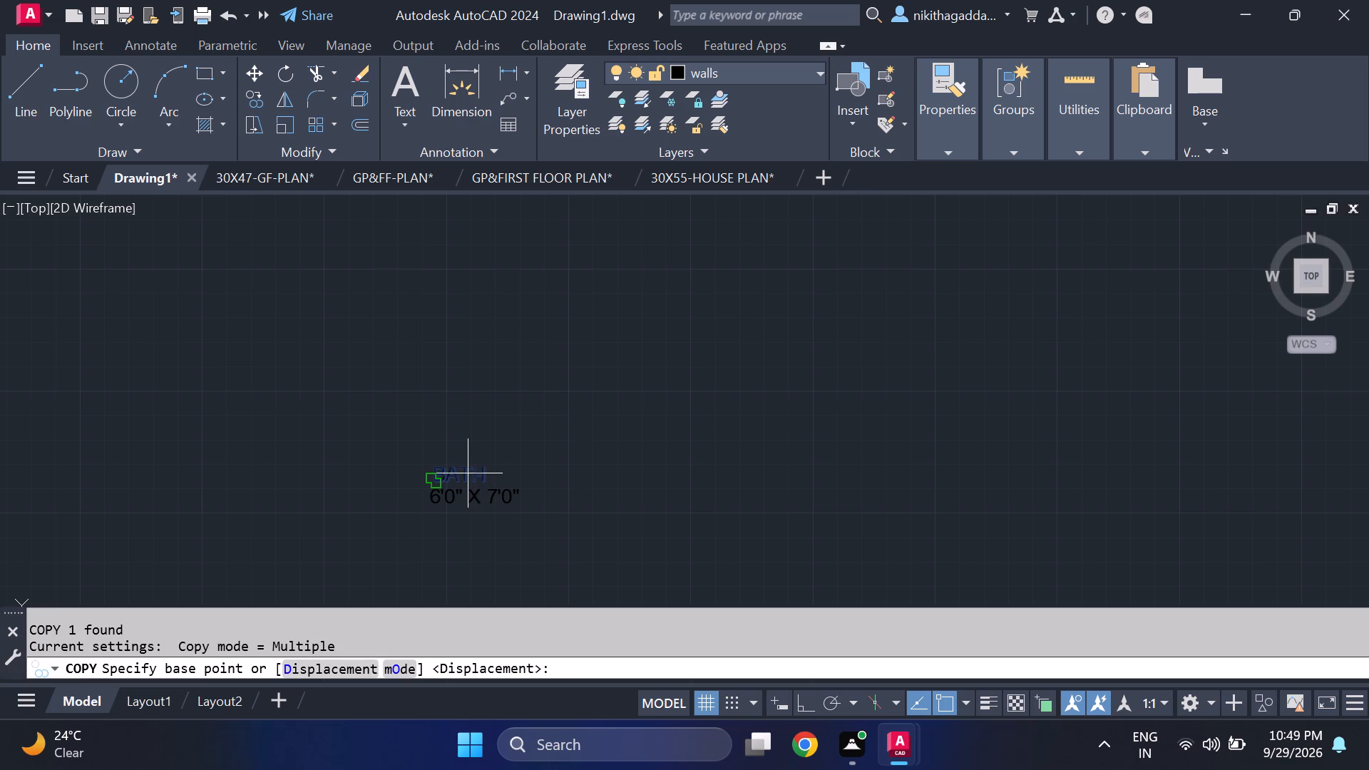
click(462, 475)
click(612, 400)
key(Escape)
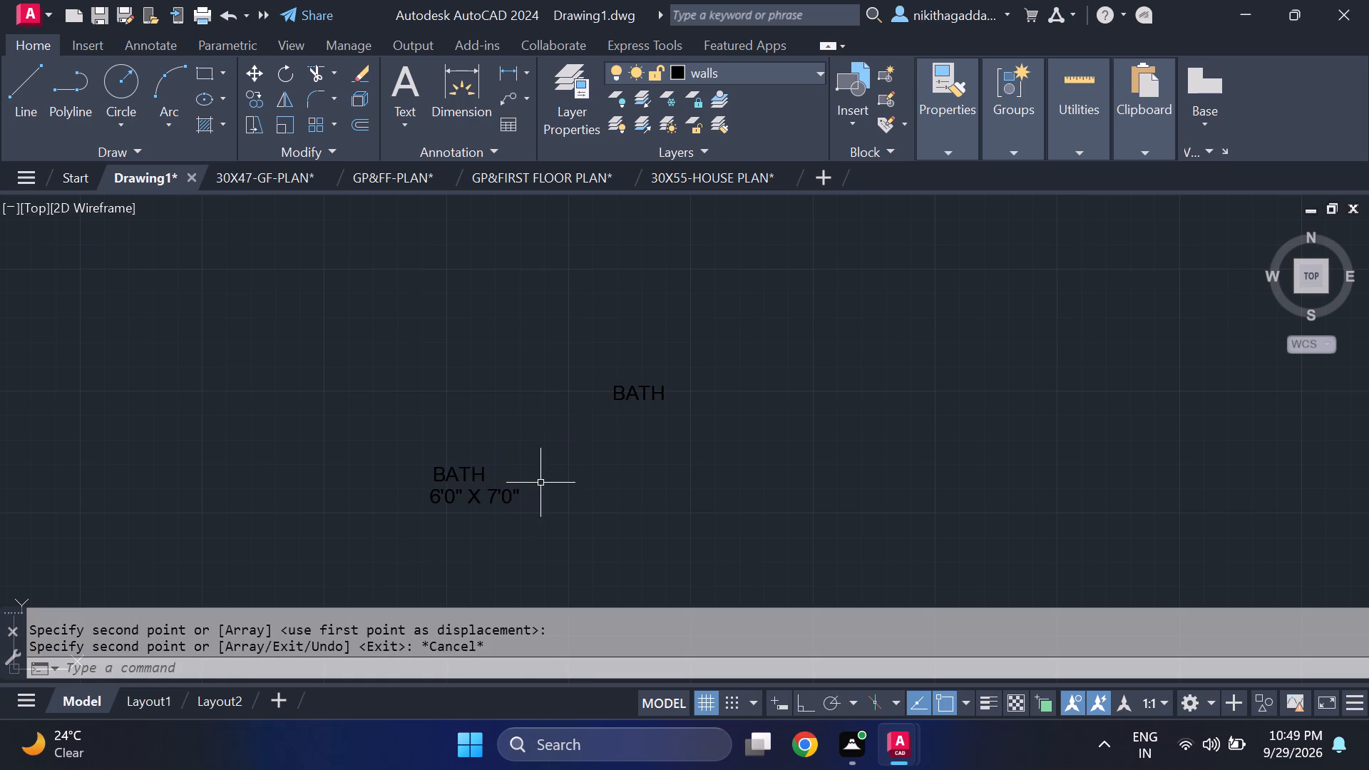
Change the name line of the spare BATH label that has a size line to CAR PORCH.
scroll(432, 485, up, 2)
double_click(485, 457)
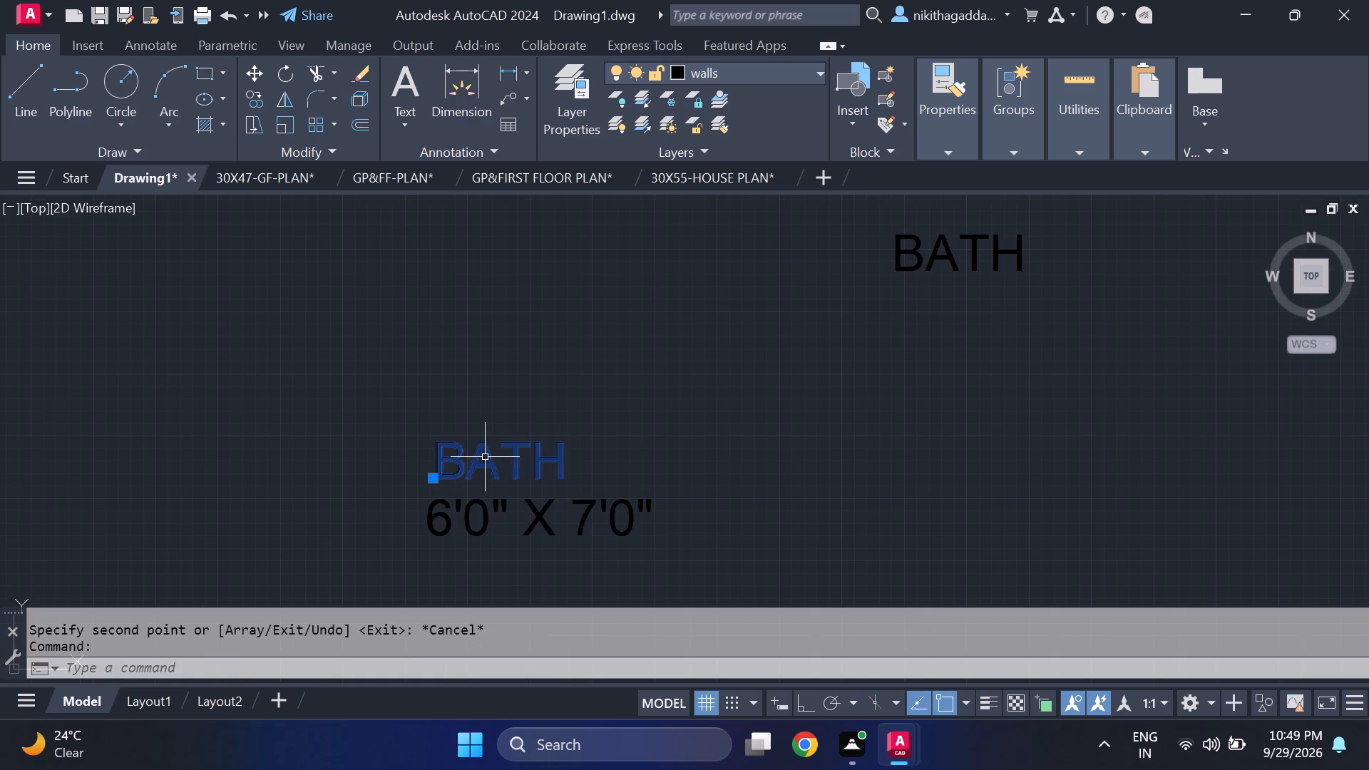
key(Delete)
text(CAR PO)
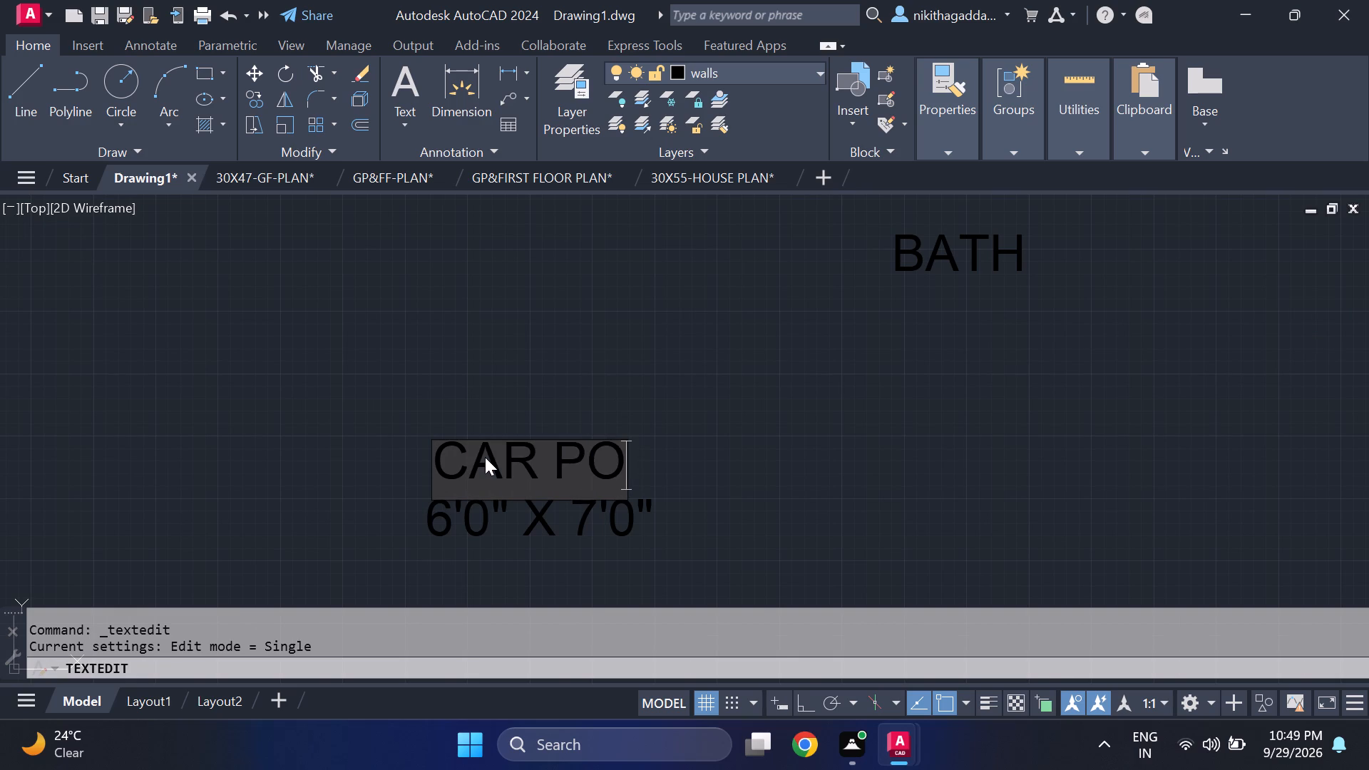
text(RC)
key(h)
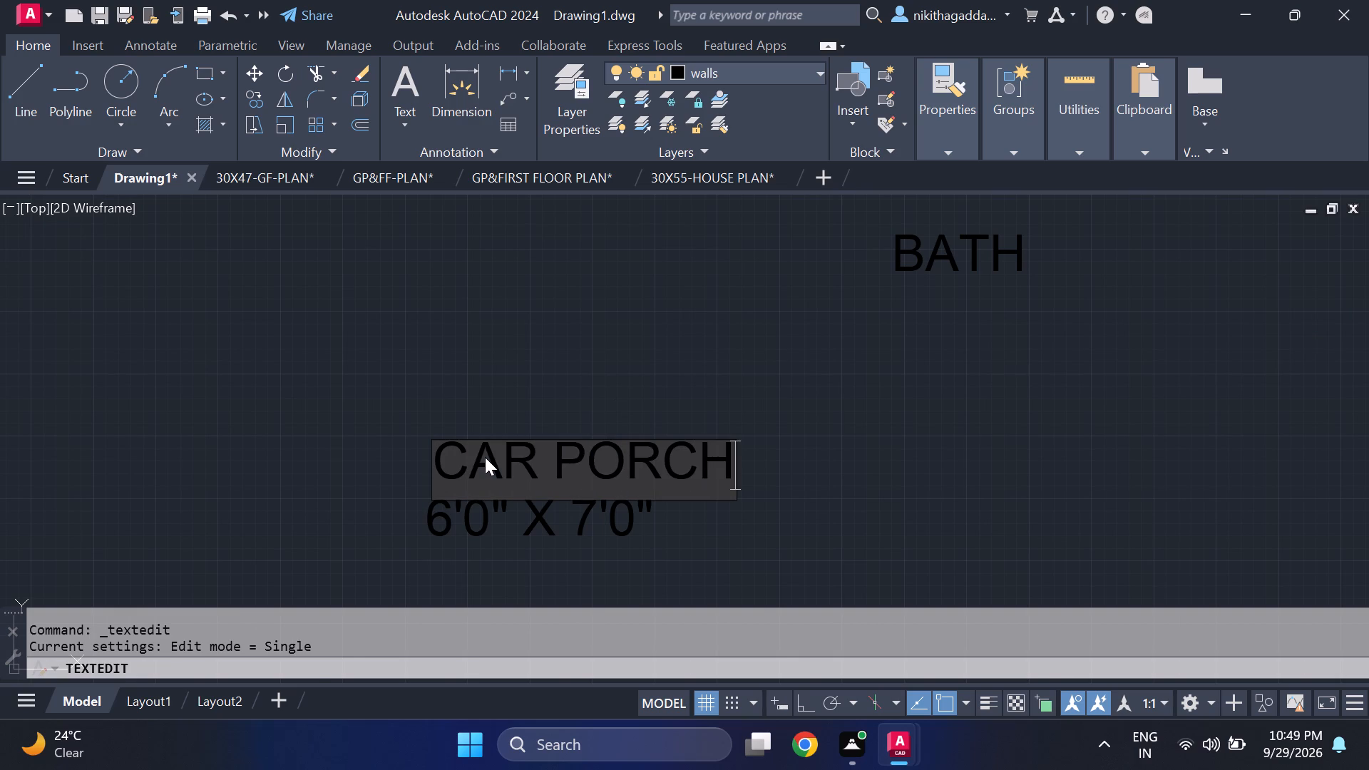
key(Return)
Set the size line under the CAR PORCH name to 16'0" X 16'0".
key(Return)
middle_drag(501, 533, 498, 504)
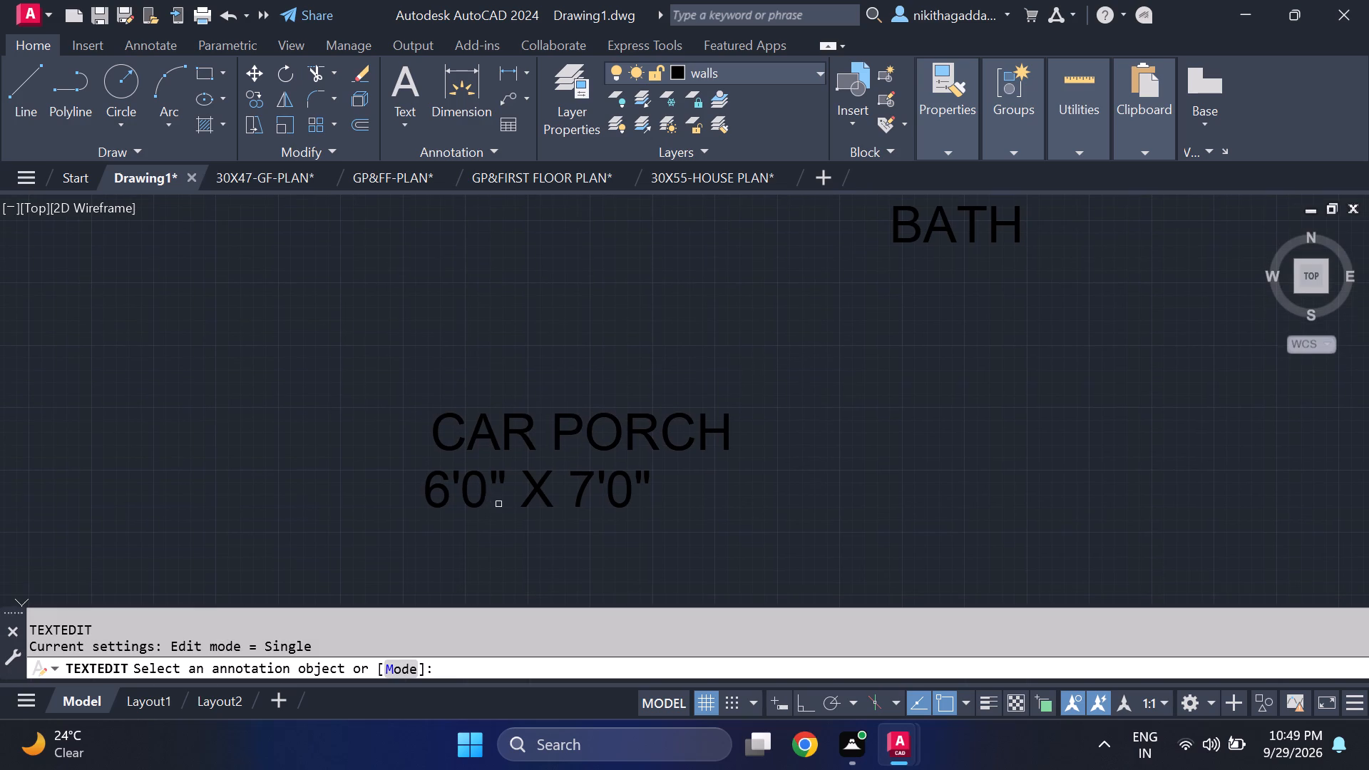
click(450, 490)
click(451, 490)
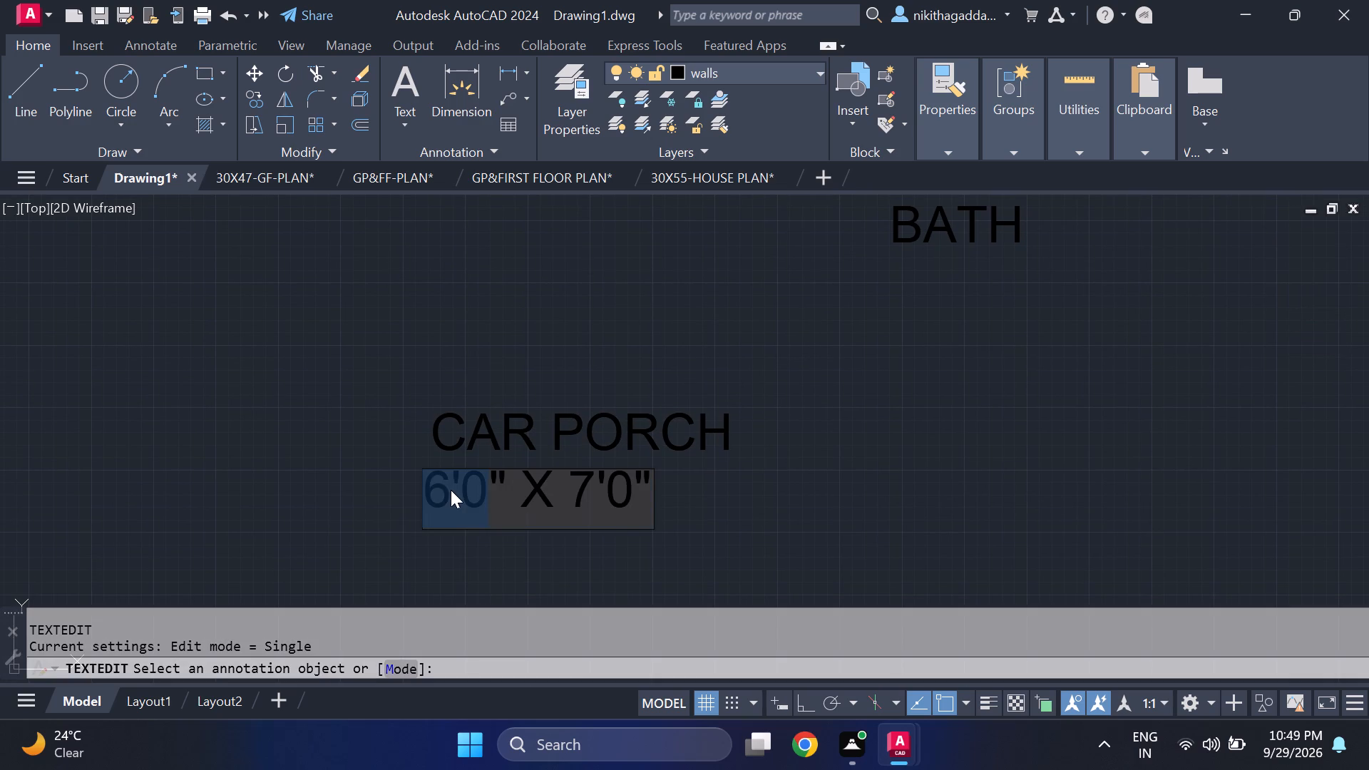
scroll(451, 490, up, 2)
double_click(451, 490)
click(451, 490)
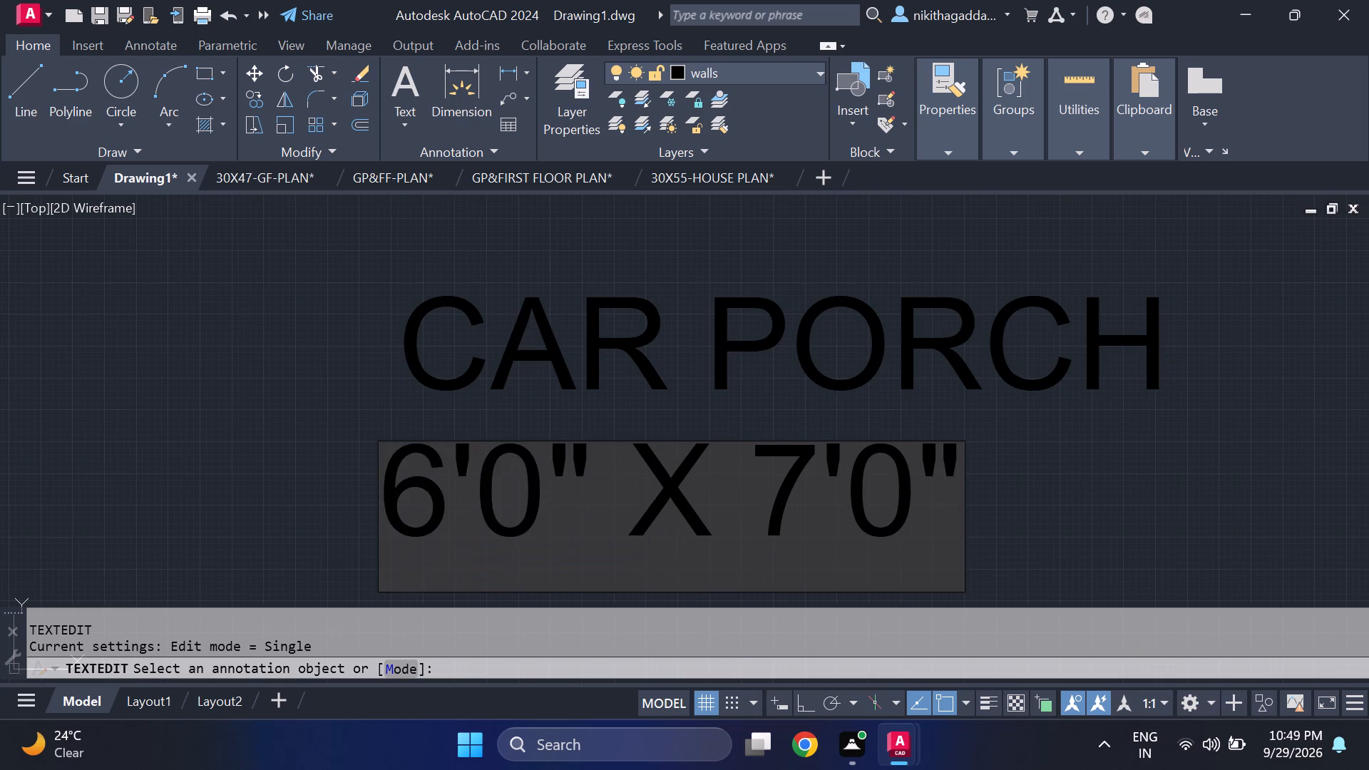
key(BackSpace)
key(1)
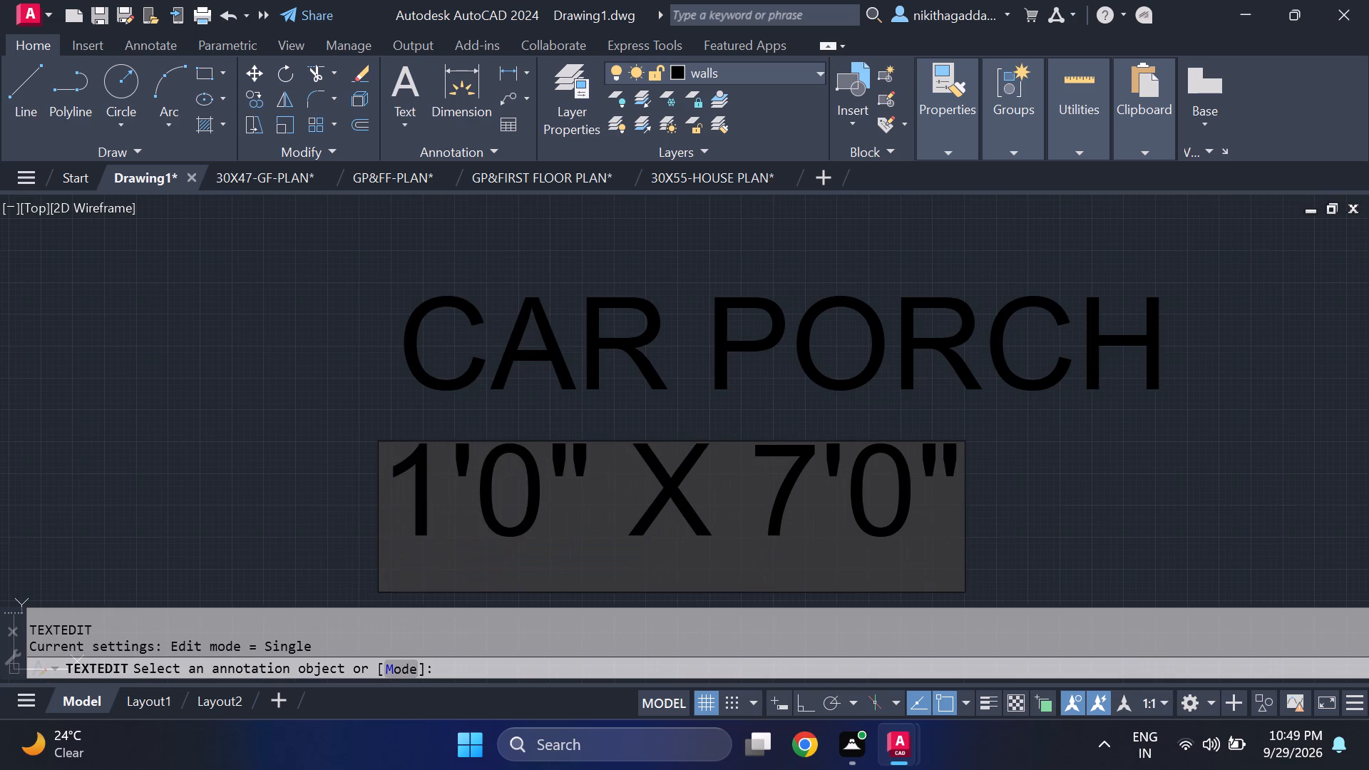
key(6)
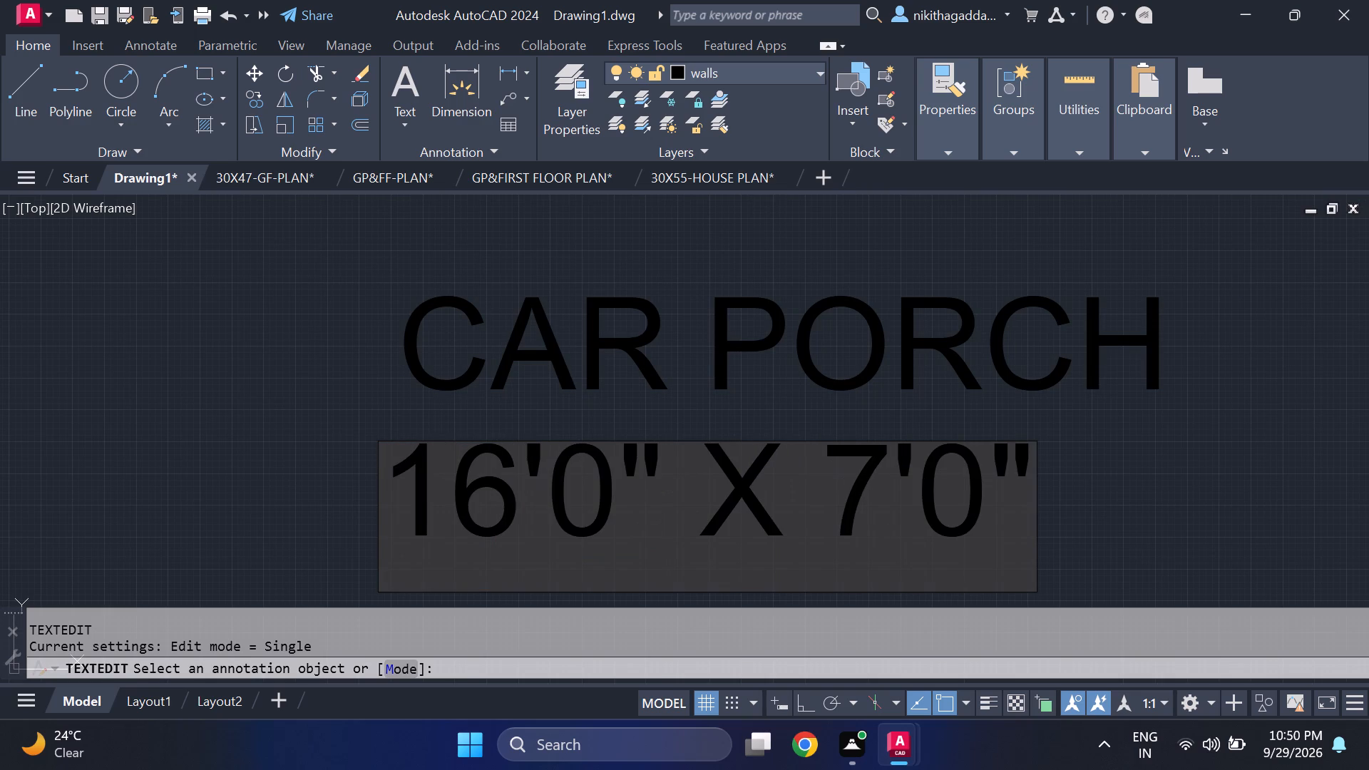
click(869, 510)
key(BackSpace)
text(16)
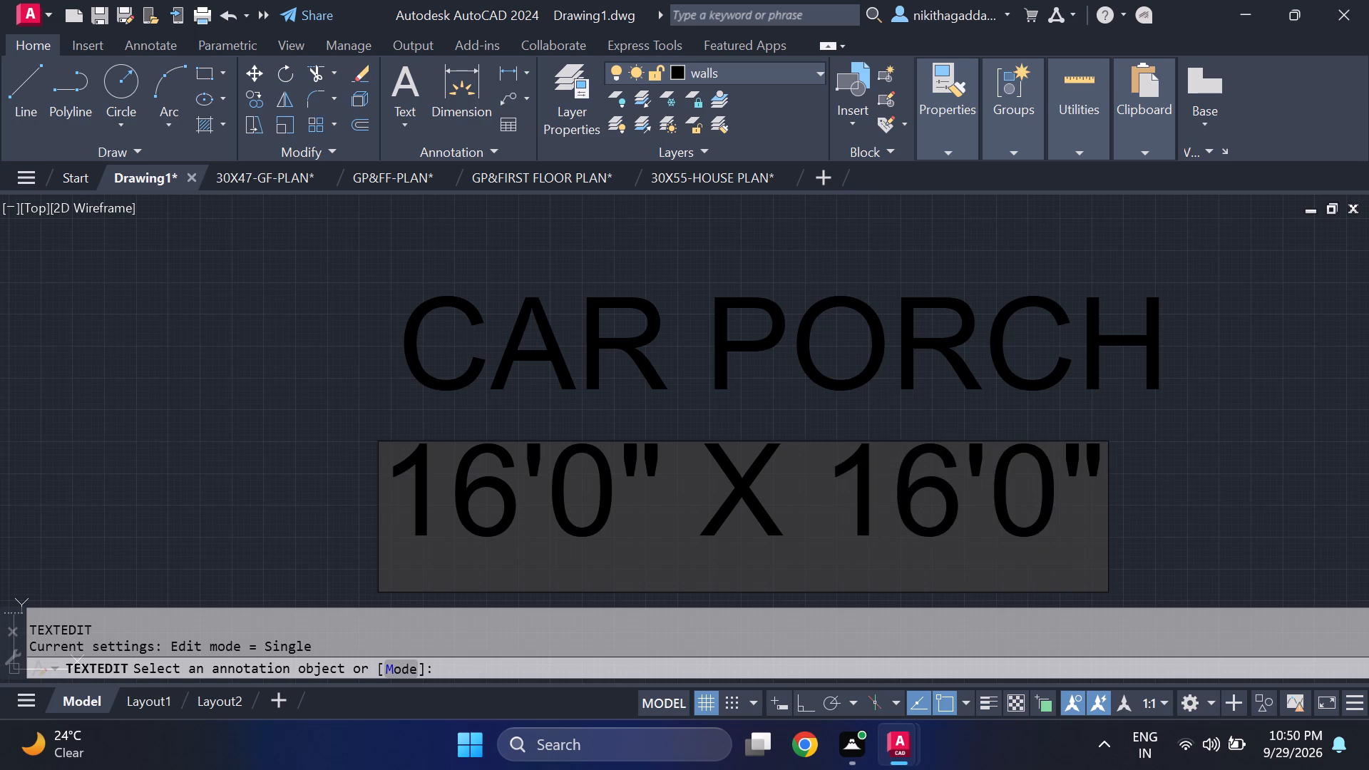
key(Return)
Move the CAR PORCH name and size text onto the hatched parking area, at its southern edge below and between the two cars.
scroll(878, 503, down, 5)
click(895, 446)
click(804, 534)
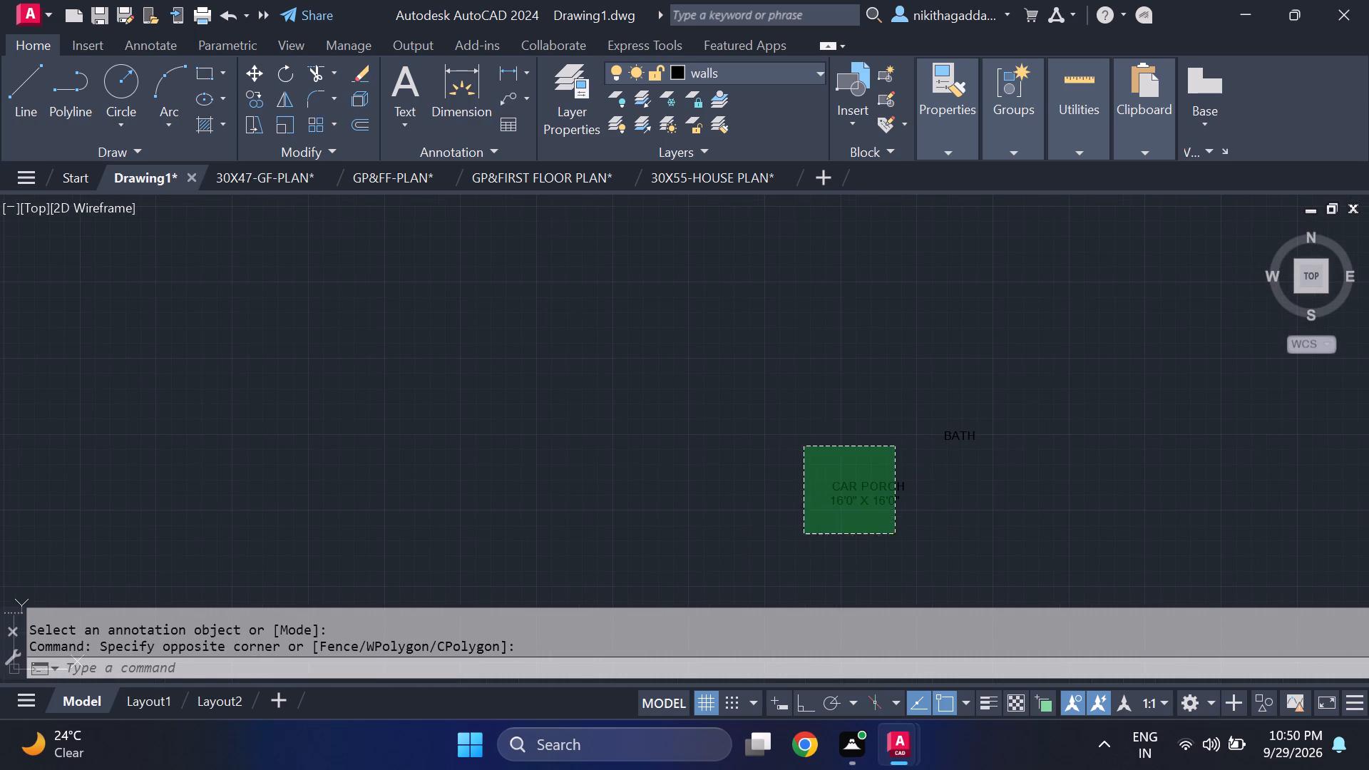
key(m)
key(Return)
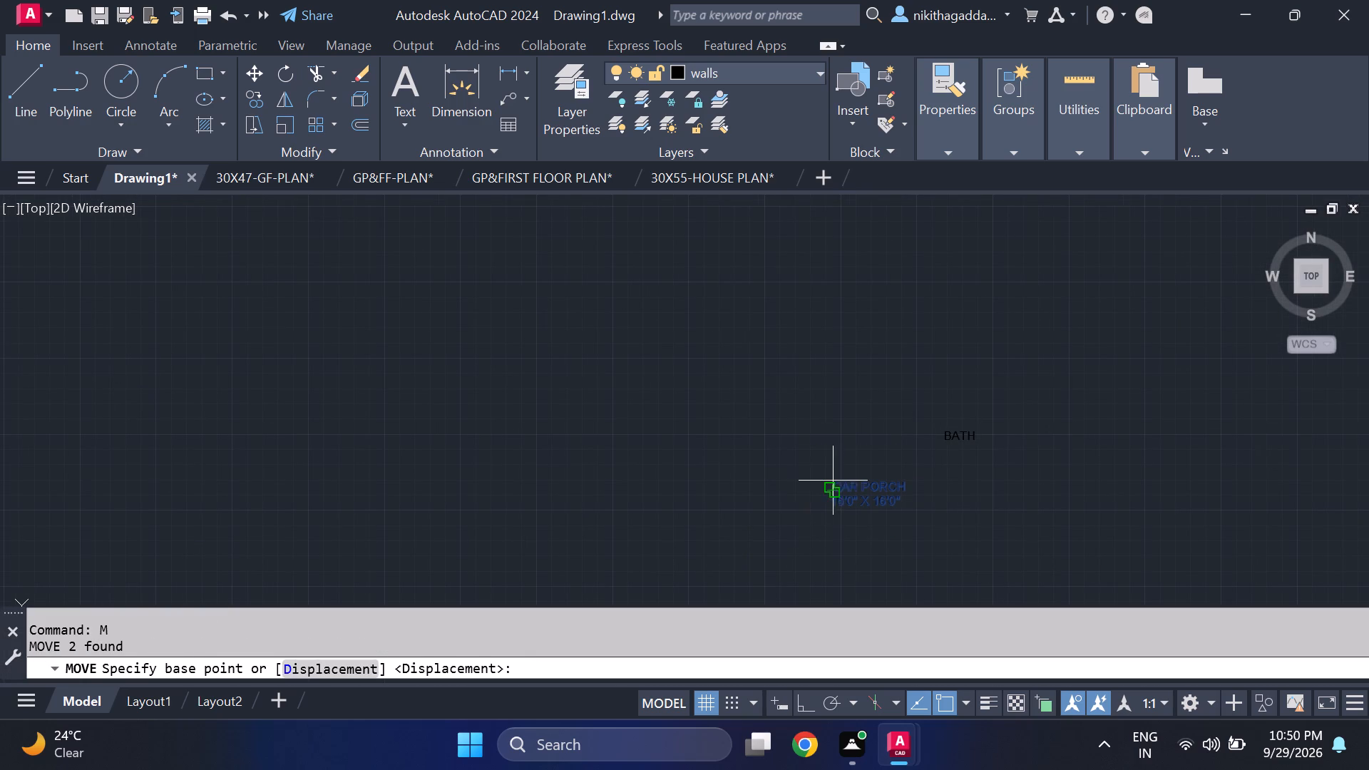
click(833, 481)
scroll(1091, 374, down, 4)
middle_drag(1091, 379, 751, 492)
scroll(816, 451, up, 3)
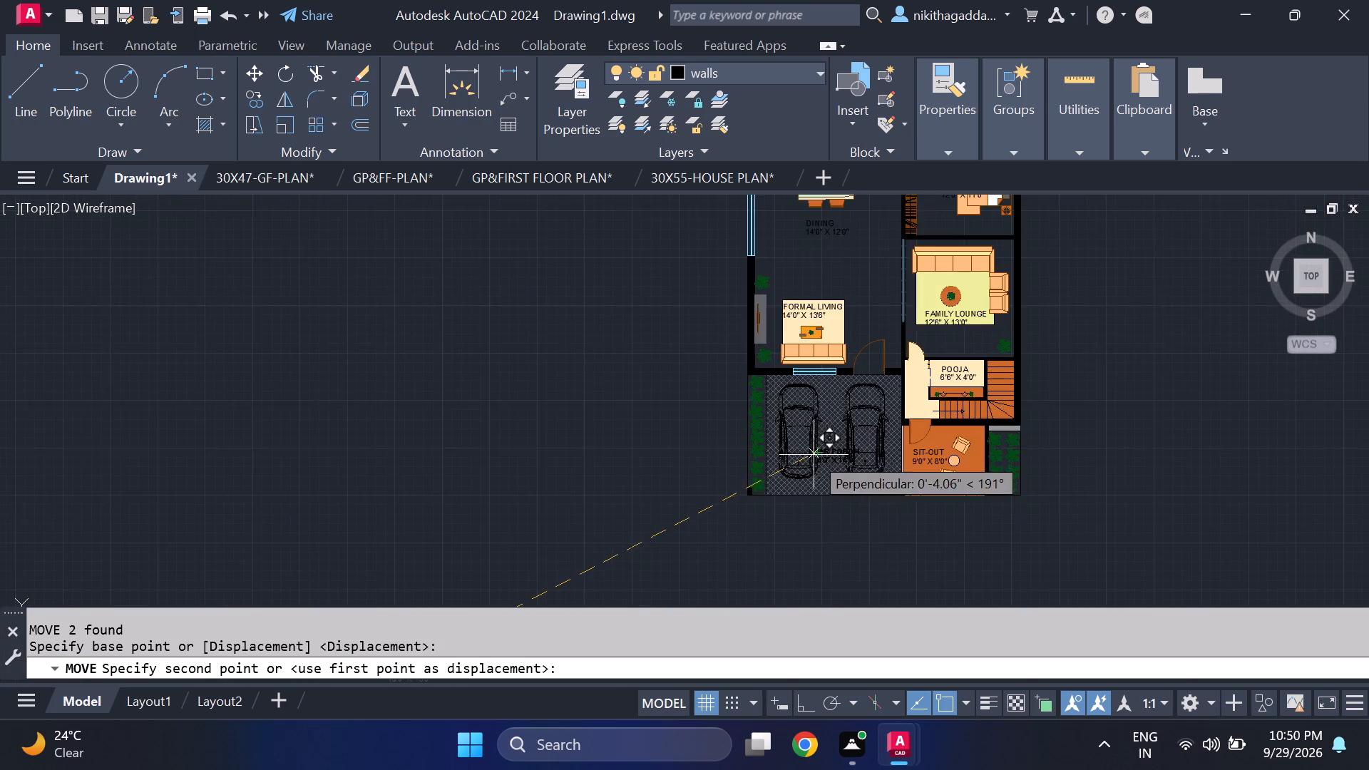
scroll(813, 457, up, 4)
middle_drag(850, 524, 807, 366)
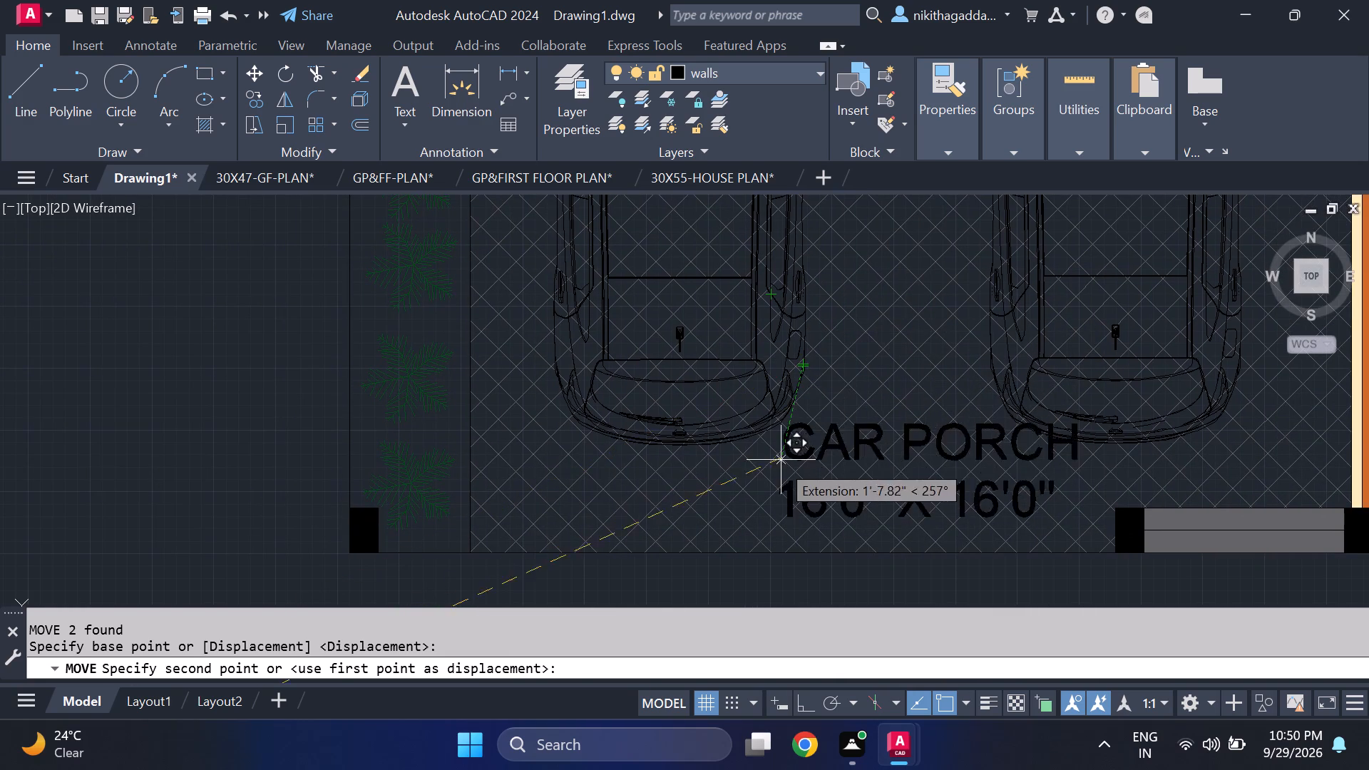
click(756, 494)
Change the remaining single-line BATH text outside the plan to WASH BASIN.
scroll(738, 476, down, 4)
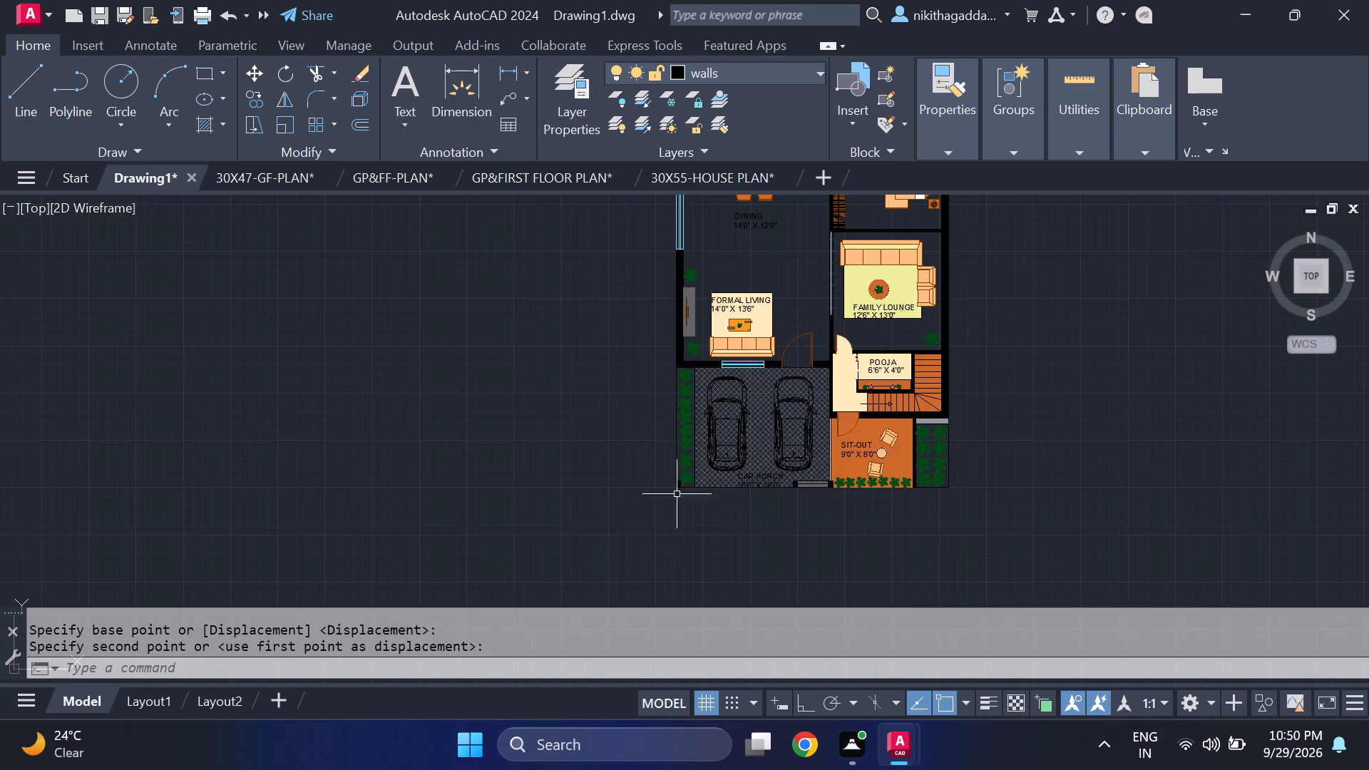
middle_drag(511, 563, 656, 406)
scroll(540, 484, up, 3)
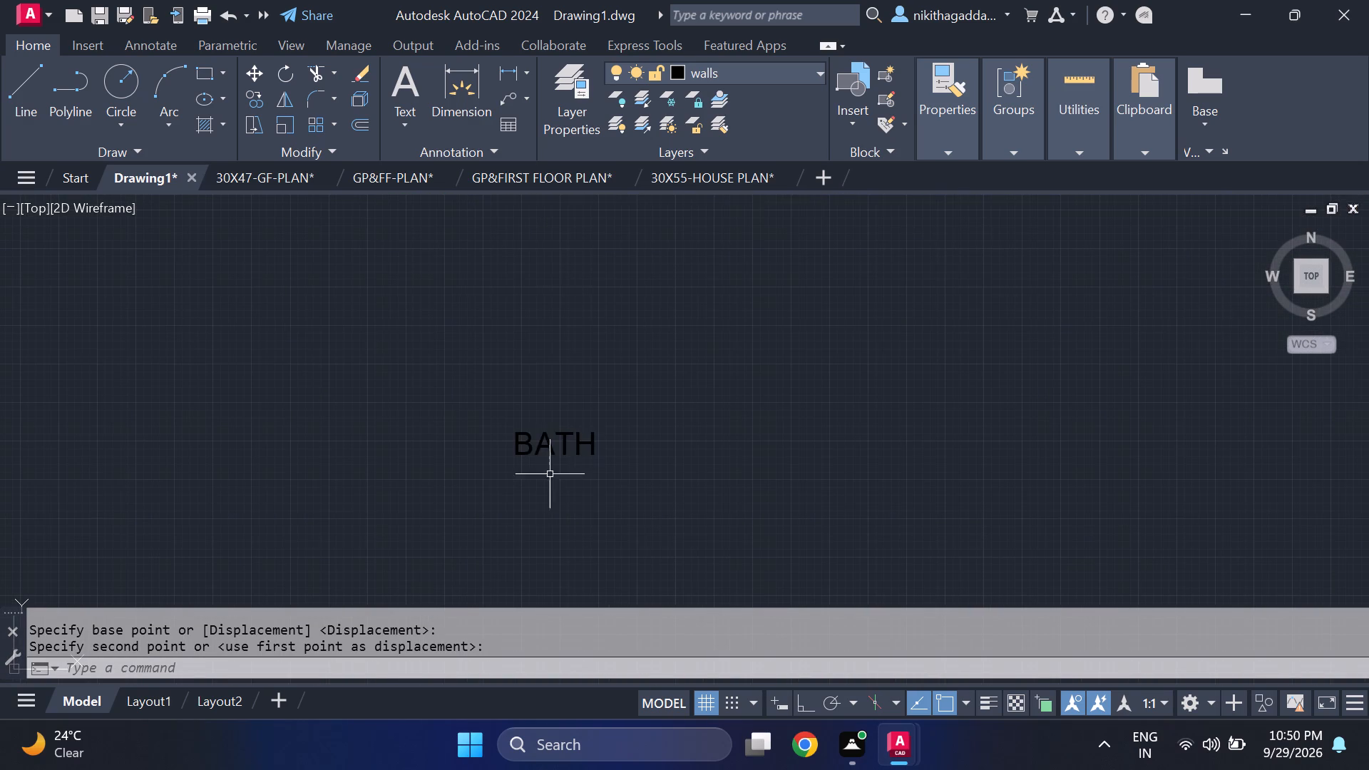
double_click(562, 445)
key(Delete)
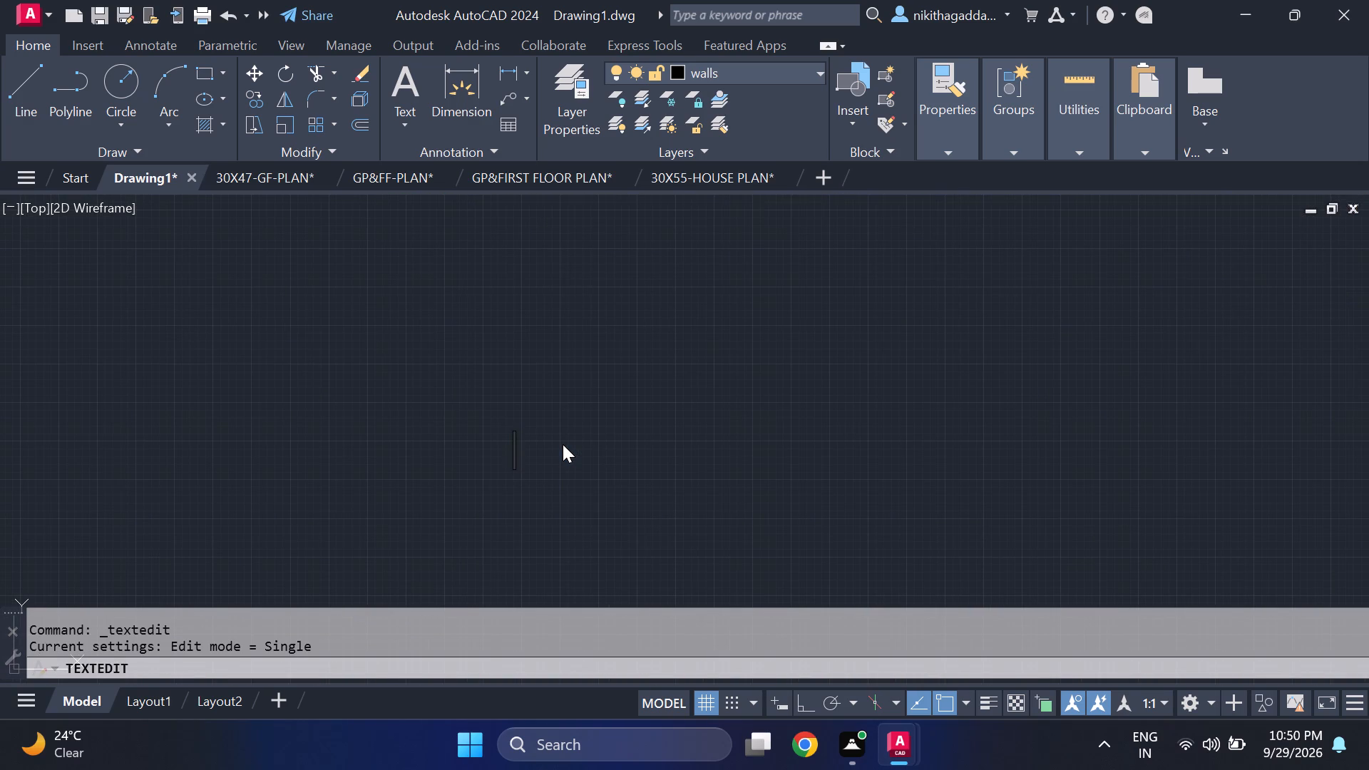
text(WASH BASIN)
key(Return)
Move the WASH BASIN text to the open floor east of the C.TOILET door, northeast of the small orange counter.
click(612, 427)
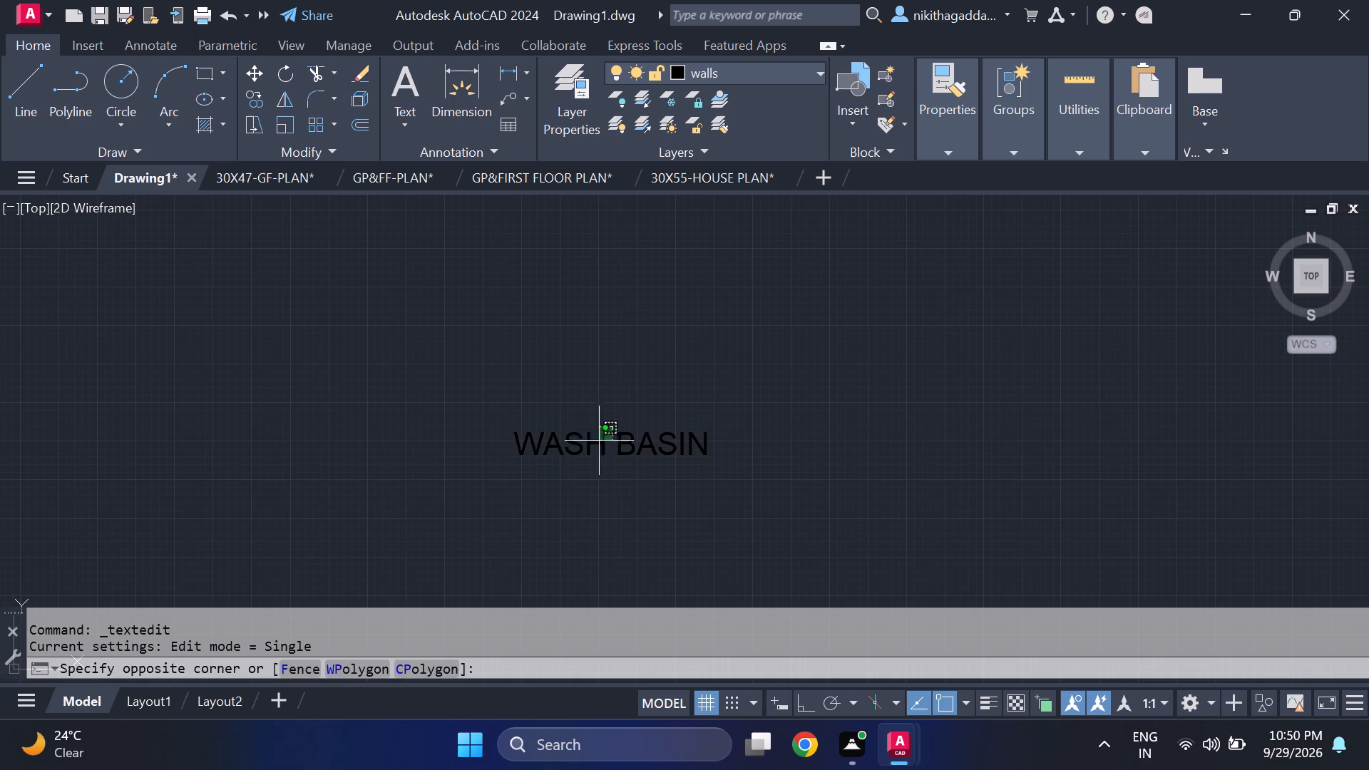
click(525, 482)
key(m)
key(Return)
click(489, 439)
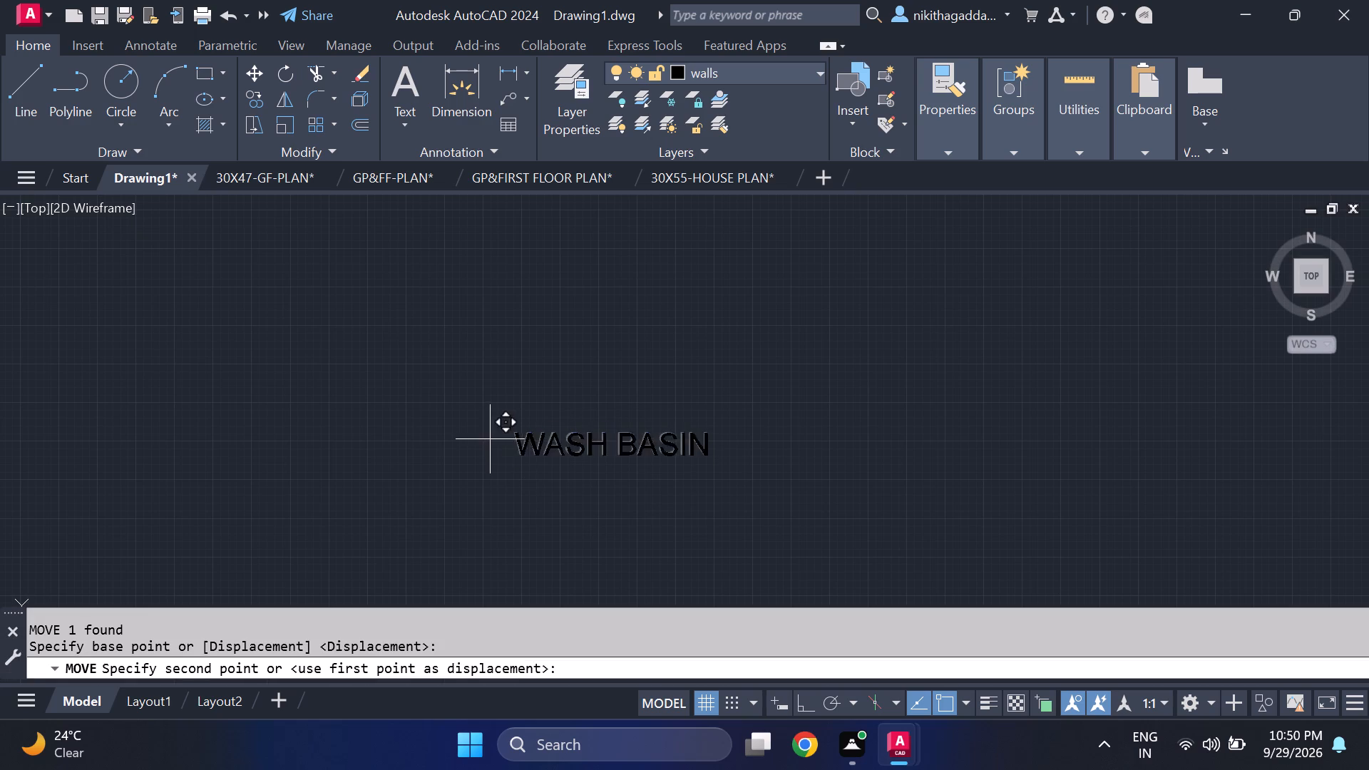
scroll(834, 188, down, 3)
middle_drag(808, 238, 541, 551)
scroll(560, 496, down, 4)
middle_drag(652, 419, 580, 530)
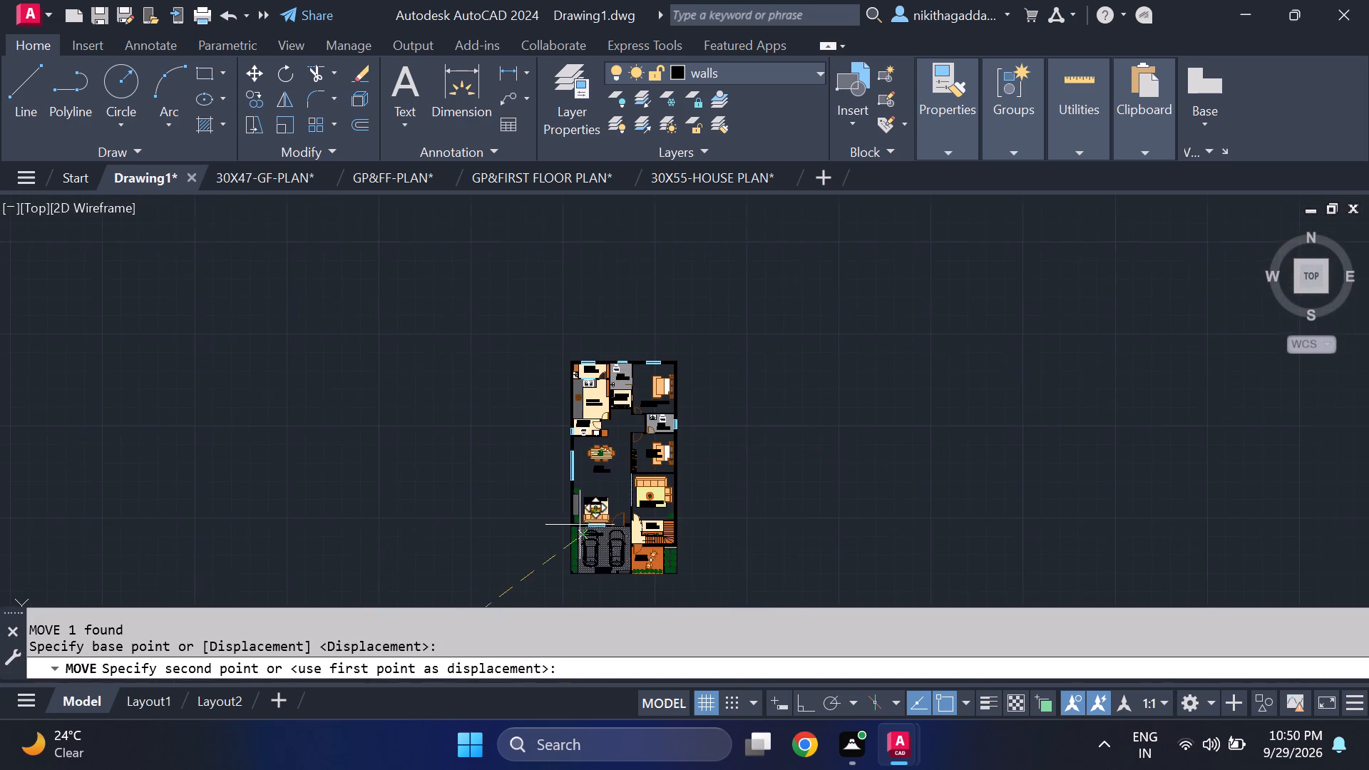
scroll(573, 440, up, 3)
scroll(655, 393, up, 3)
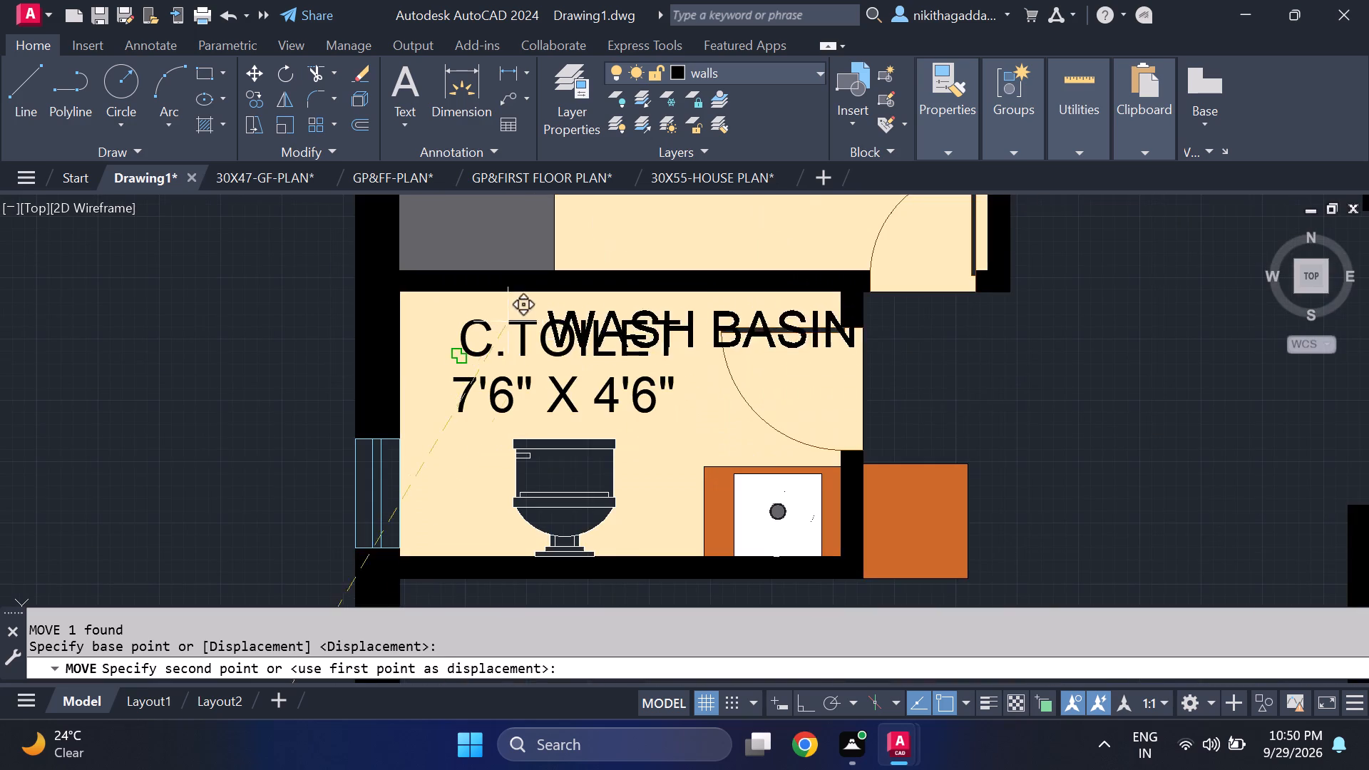
scroll(722, 442, down, 1)
middle_drag(784, 488, 688, 473)
scroll(689, 473, up, 1)
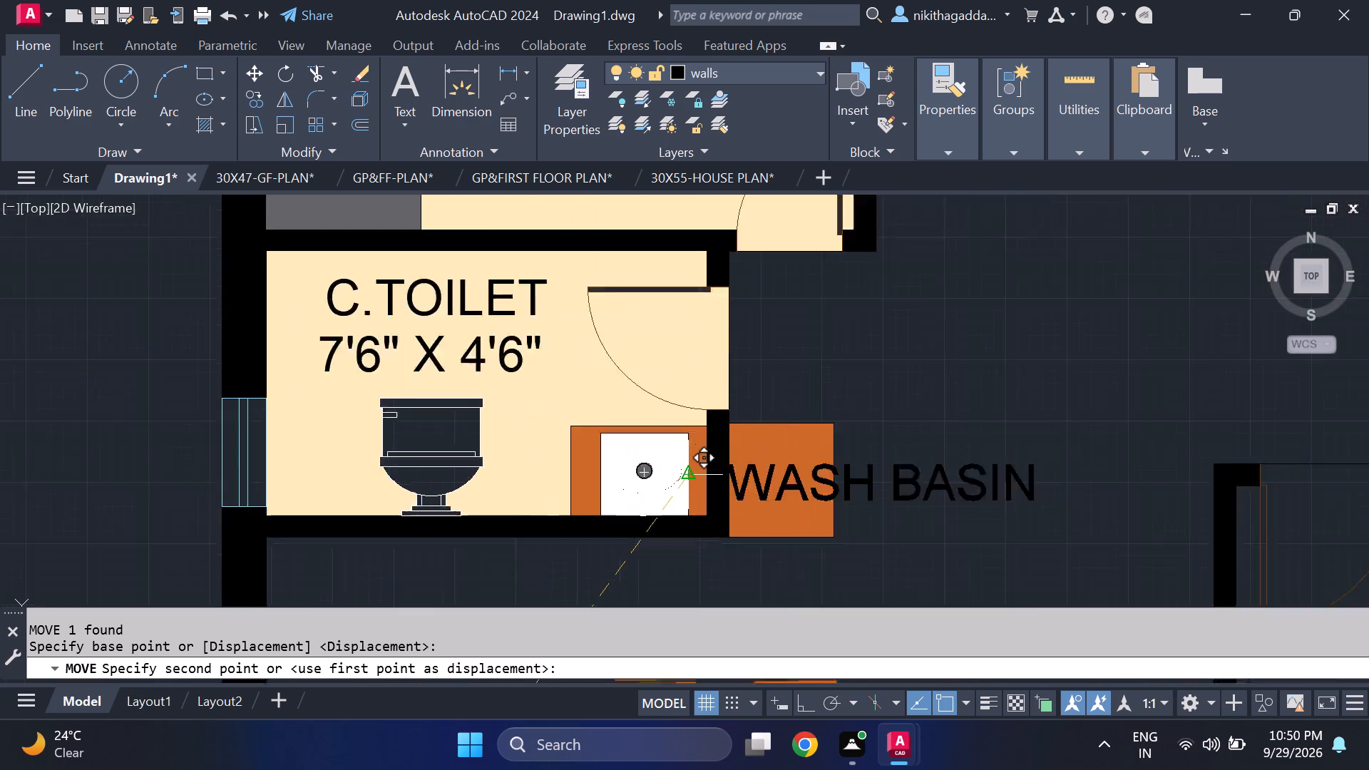
scroll(689, 473, up, 1)
click(779, 280)
key(Escape)
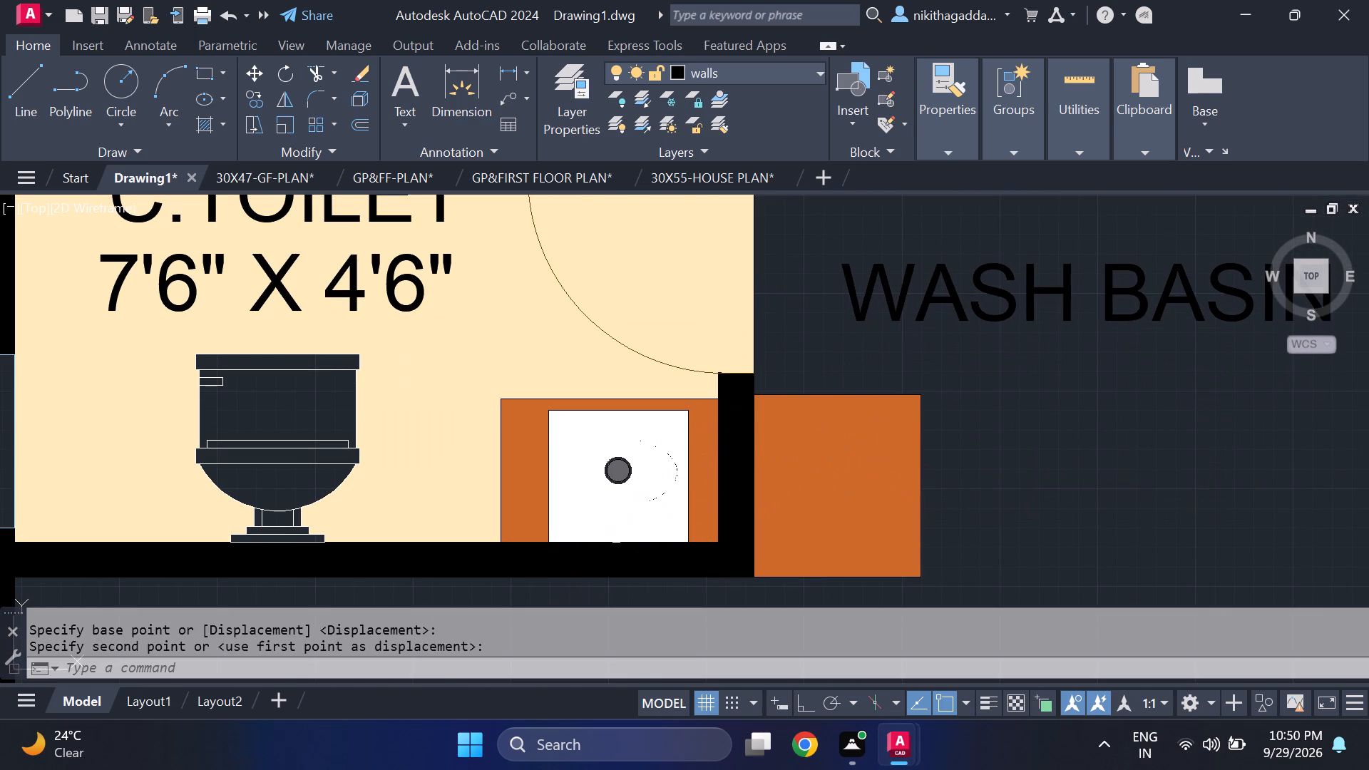
Shorten the WASH BASIN text beside the C.TOILET to the single word WASH.
middle_drag(1157, 350, 918, 421)
click(967, 369)
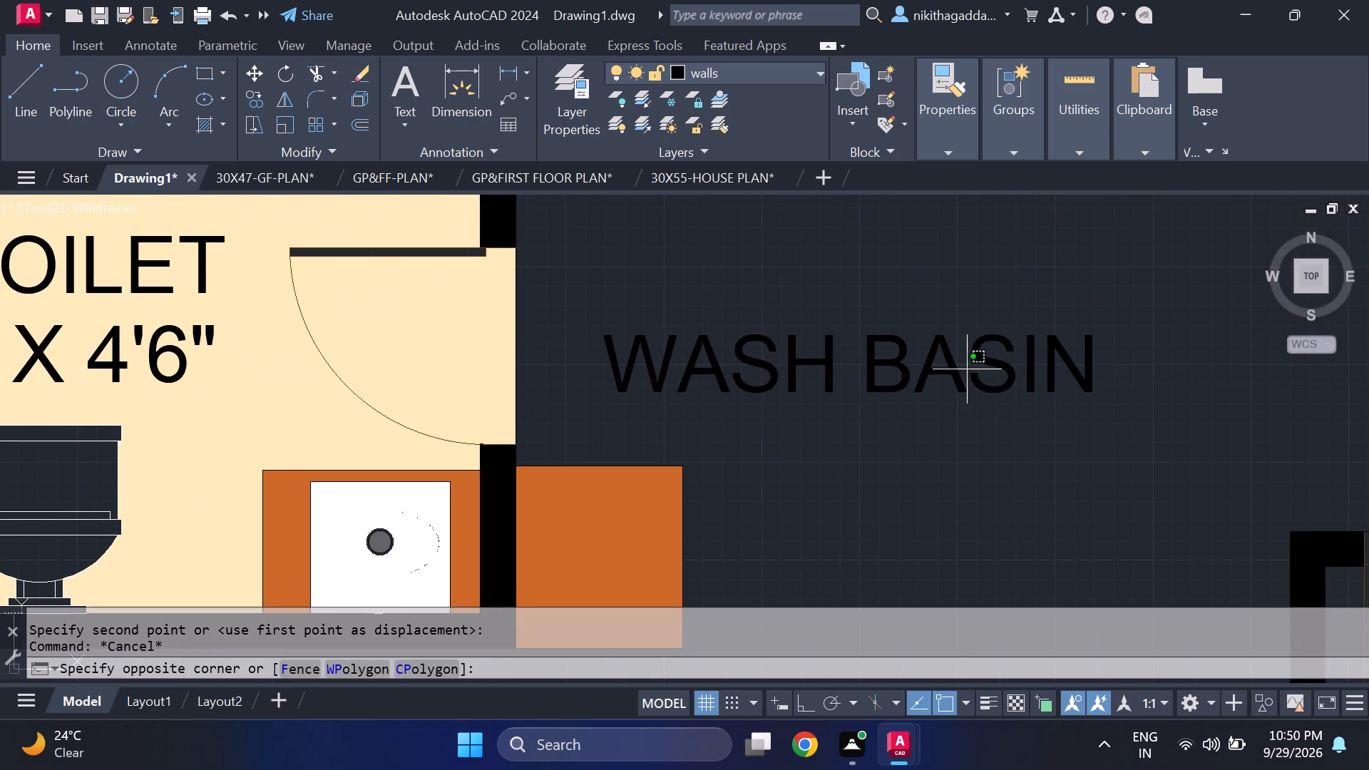
click(995, 359)
double_click(1091, 367)
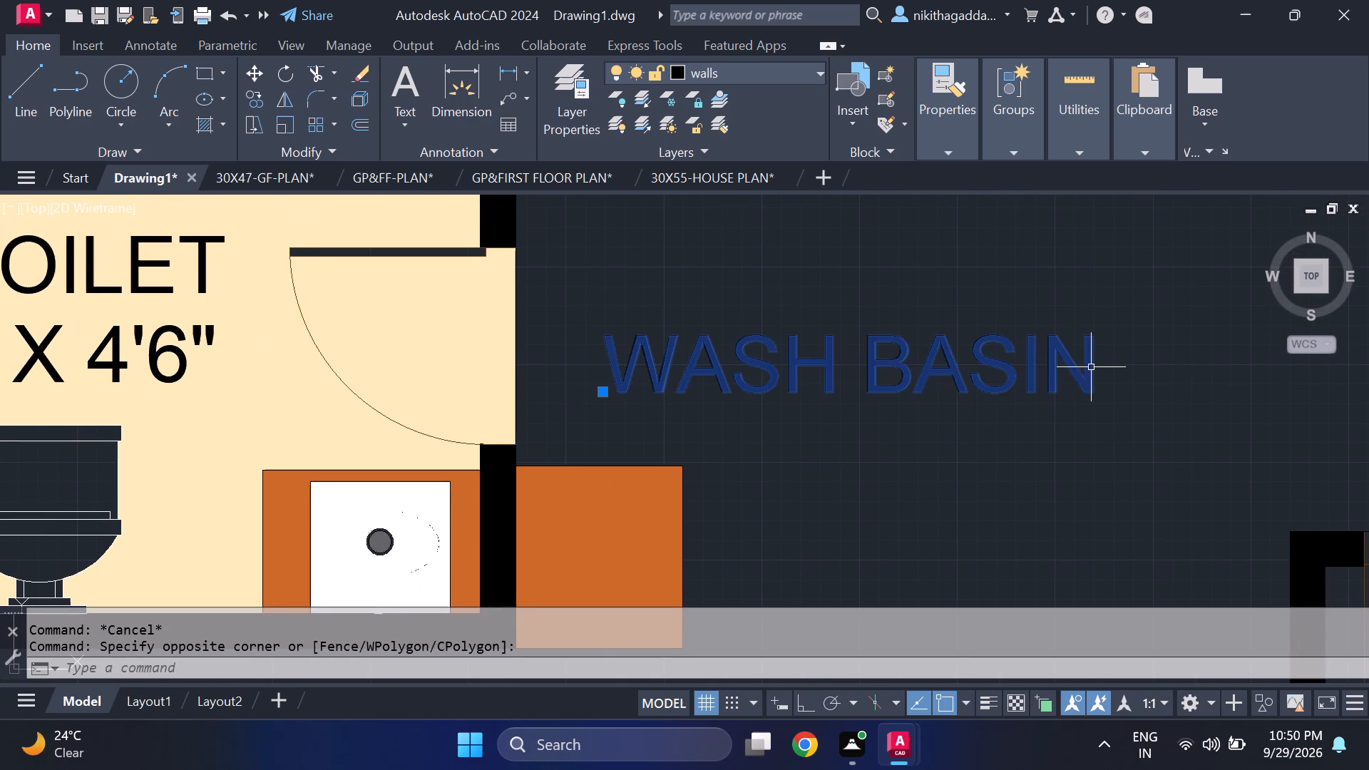
click(1091, 367)
key(BackSpace)
key(BackSpace)
key(BackSpace)
key(BackSpace)
key(BackSpace)
key(BackSpace)
key(BackSpace)
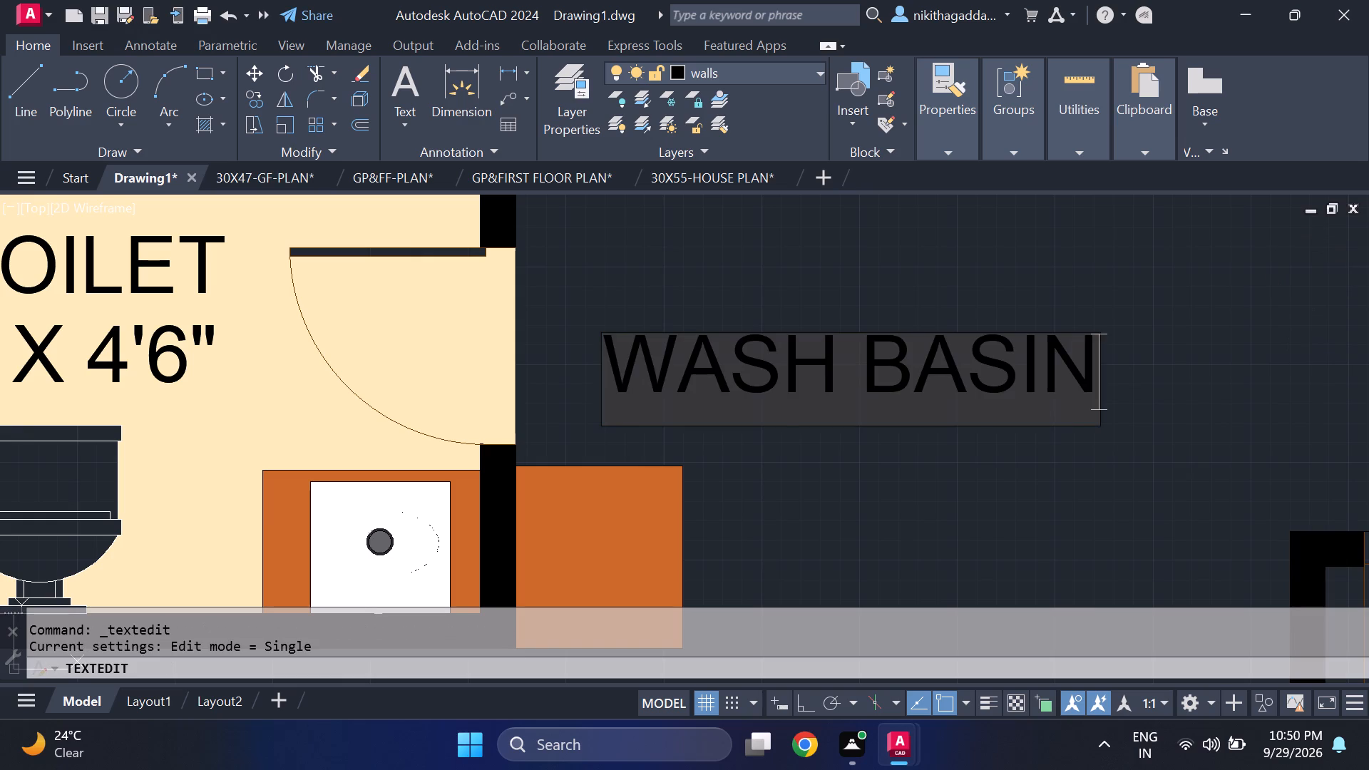
key(h)
key(Return)
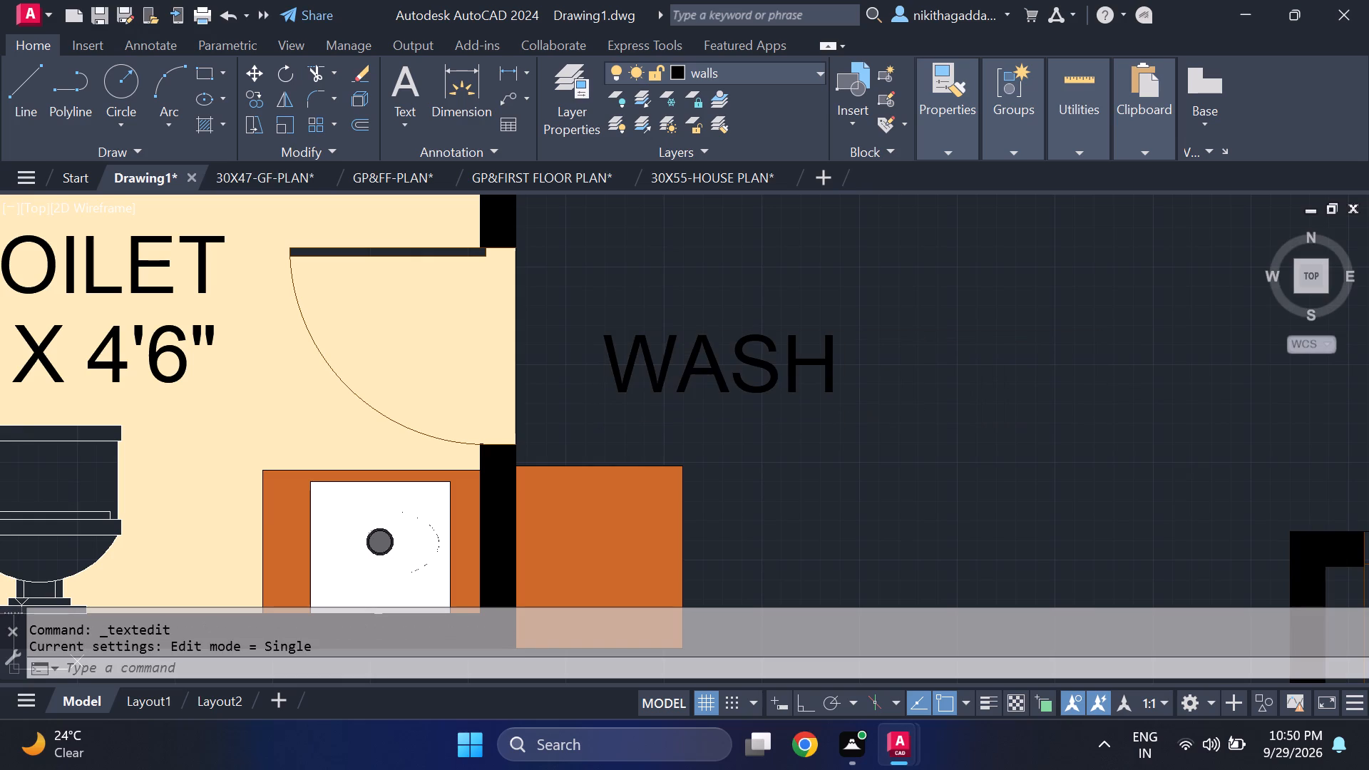
Scale the WASH text down to a little over half its size, using its lower-left corner as base point.
click(704, 359)
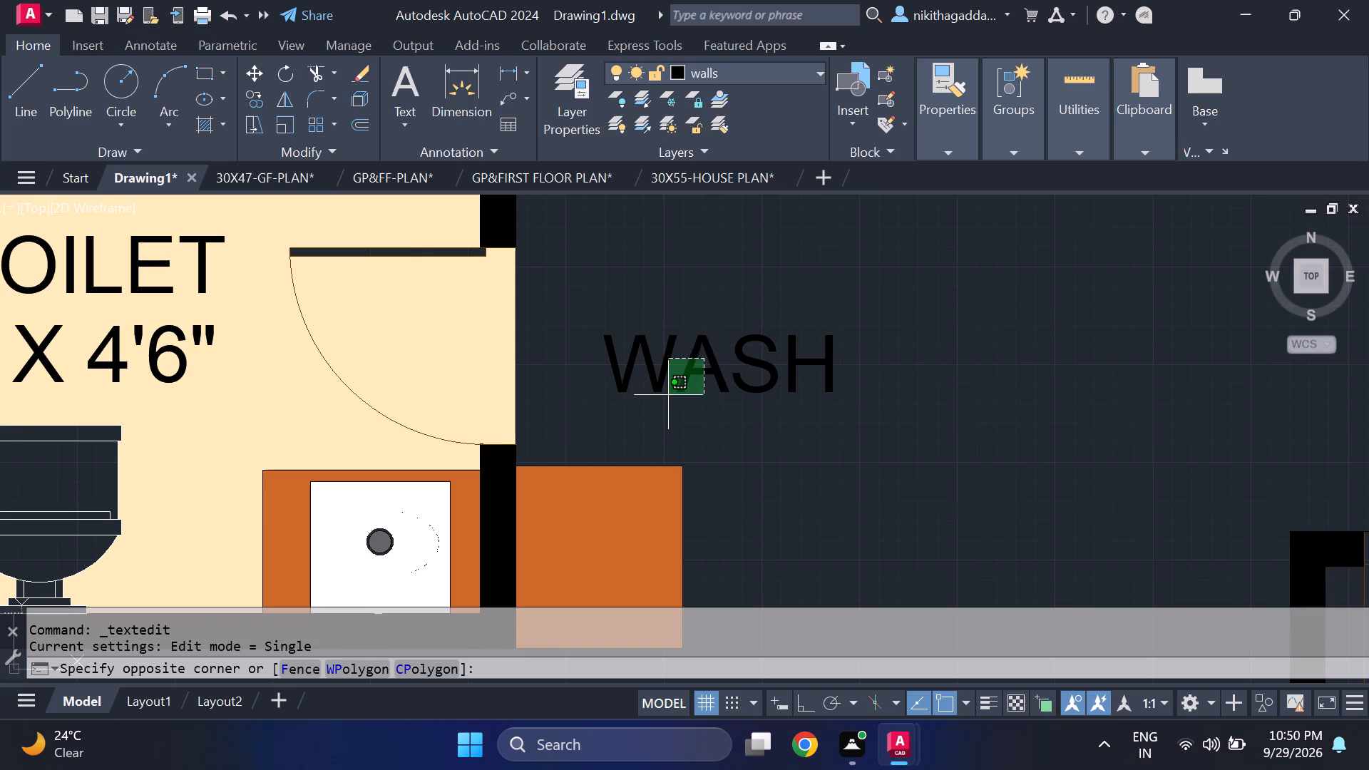
click(665, 401)
text(SCALE)
key(Return)
click(590, 392)
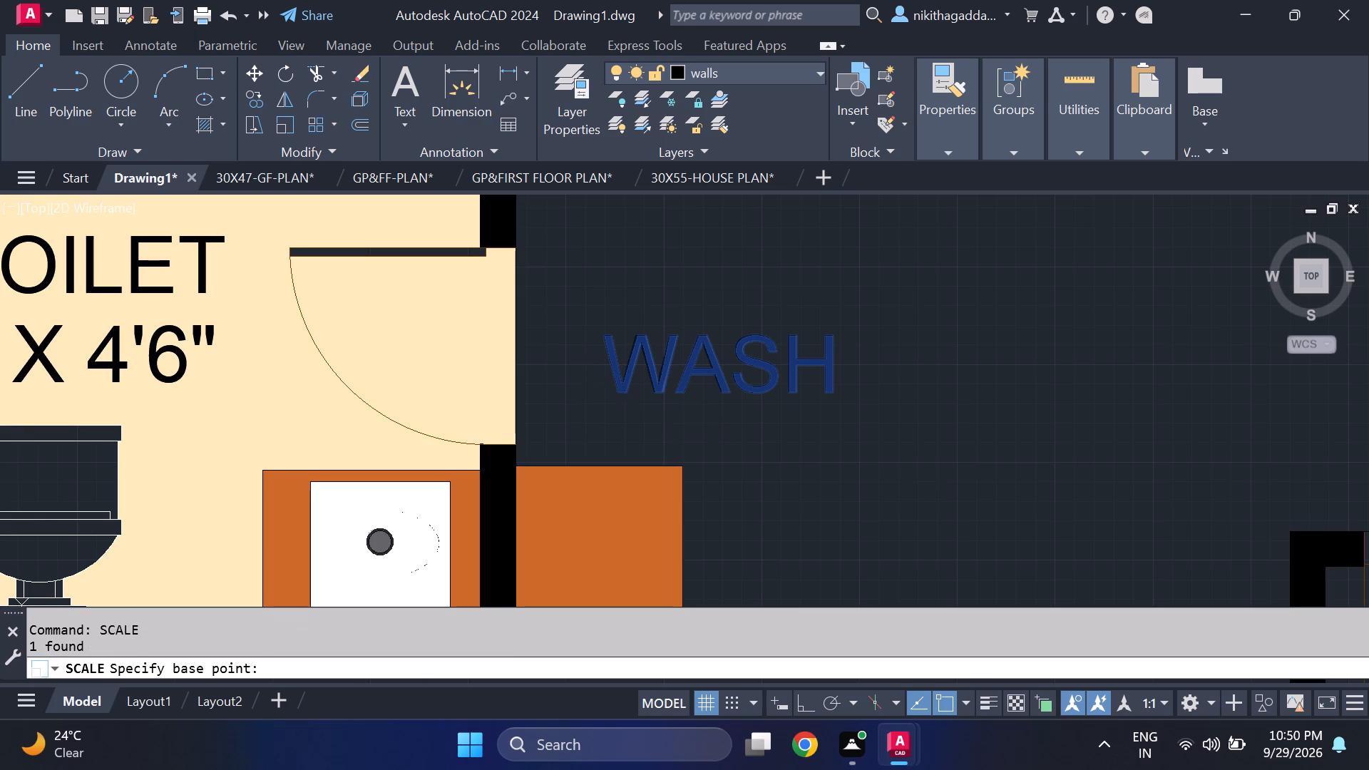
click(655, 369)
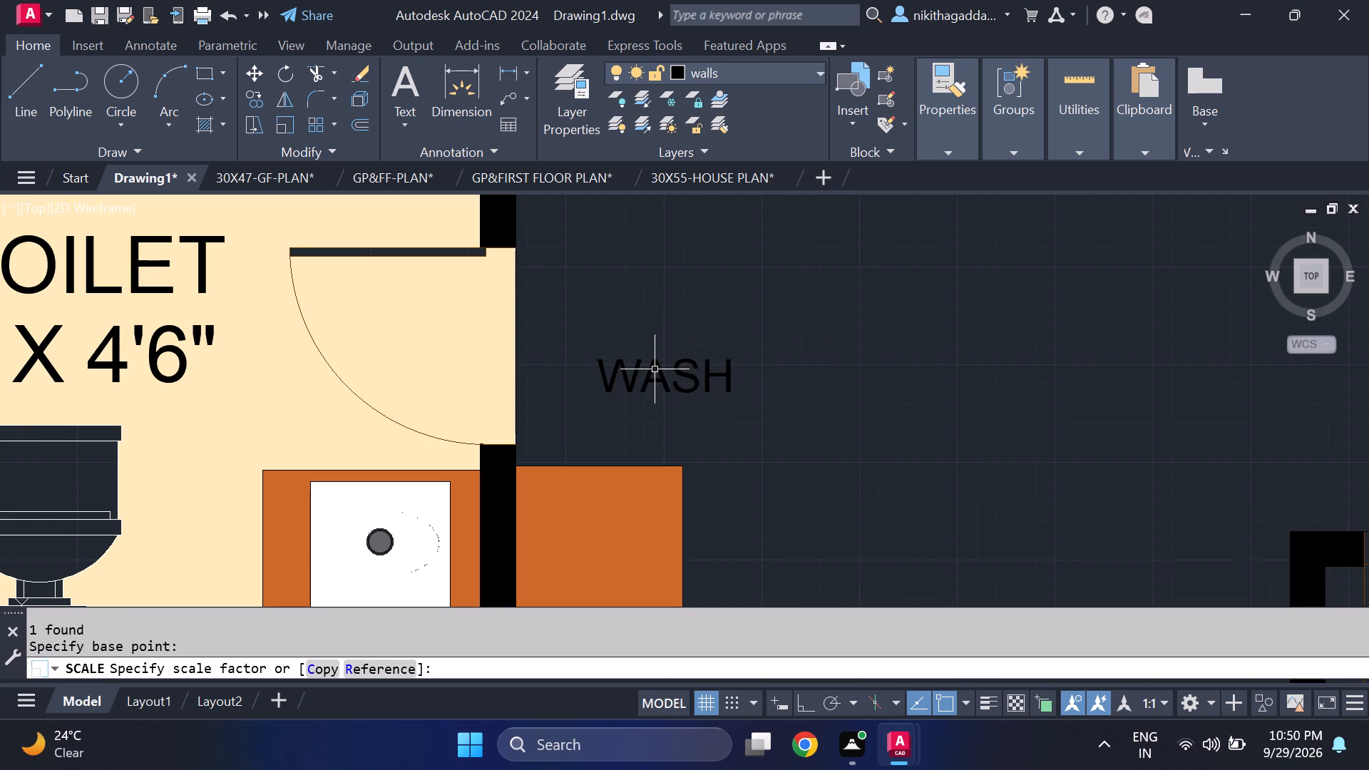
Copy the reduced WASH text directly below itself as a second line, just above the orange counter.
click(735, 344)
click(618, 387)
text(CO)
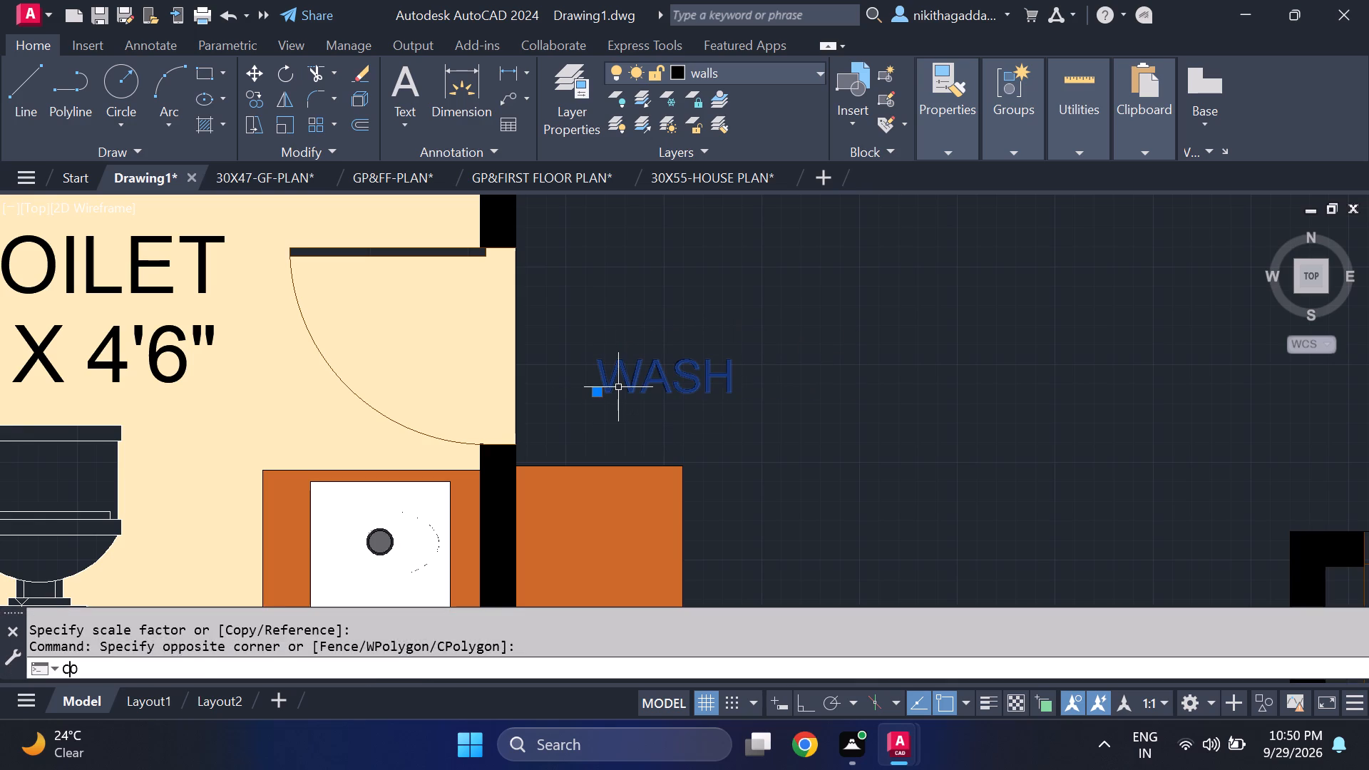
key(Return)
click(605, 401)
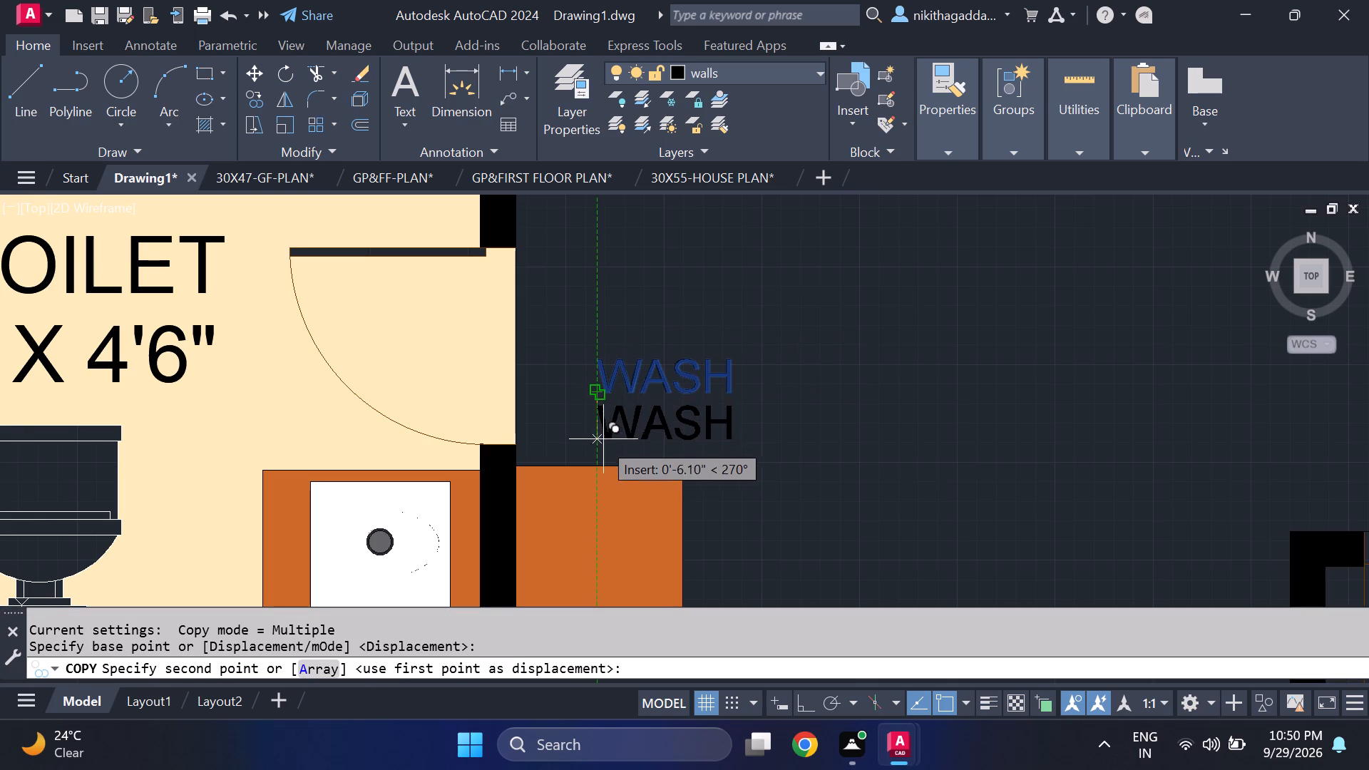
click(600, 445)
key(Escape)
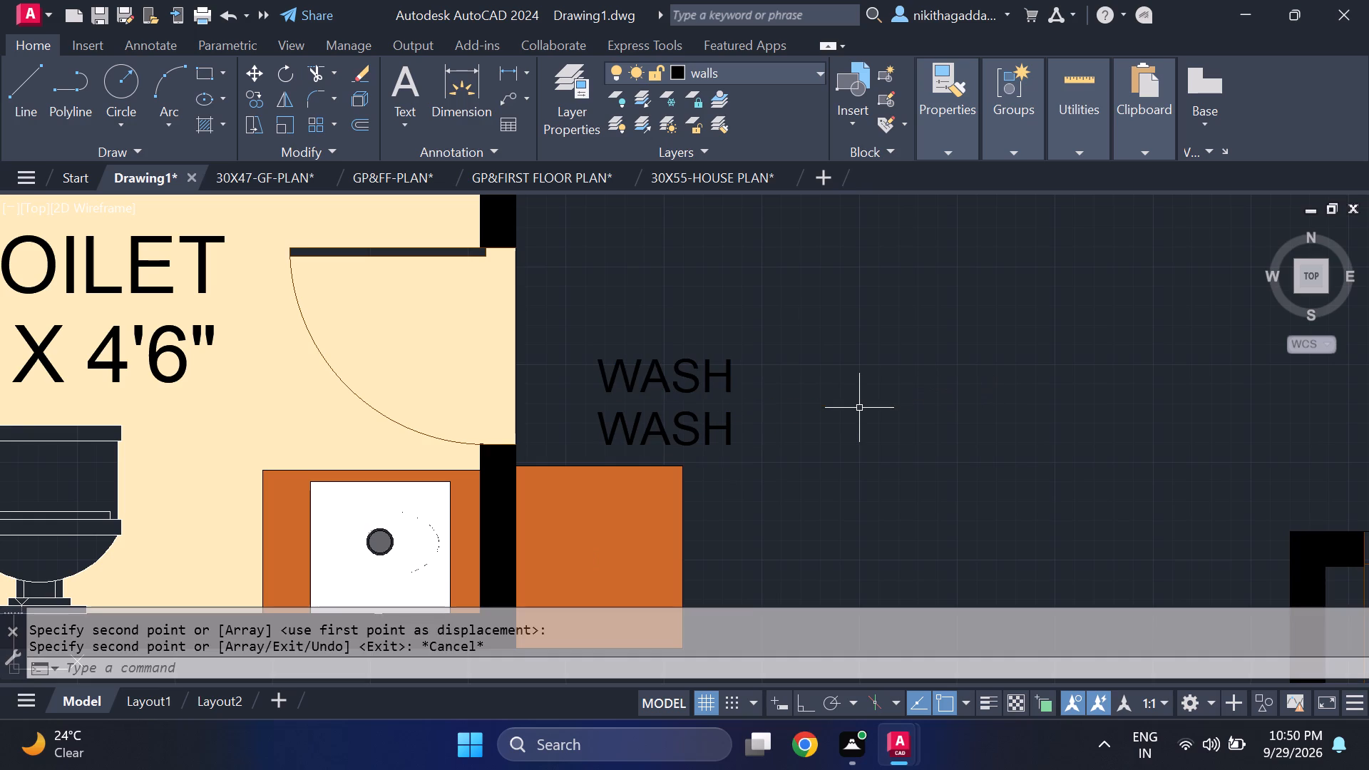
Change the lower WASH copy above the orange counter to BASIN.
double_click(628, 435)
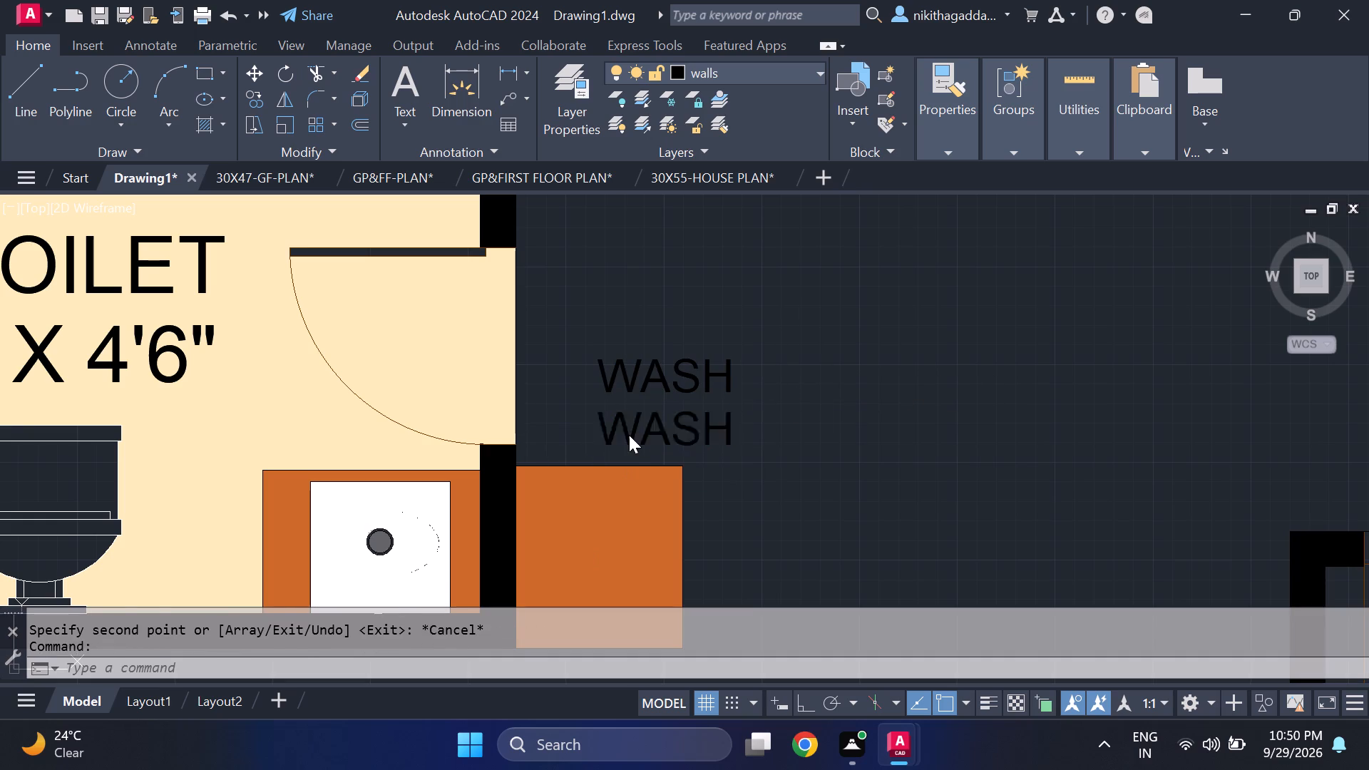
key(Delete)
text(BASIN)
key(Return)
Move the two-line WASH BASIN label down onto the orange counter beside the C.TOILET.
click(703, 359)
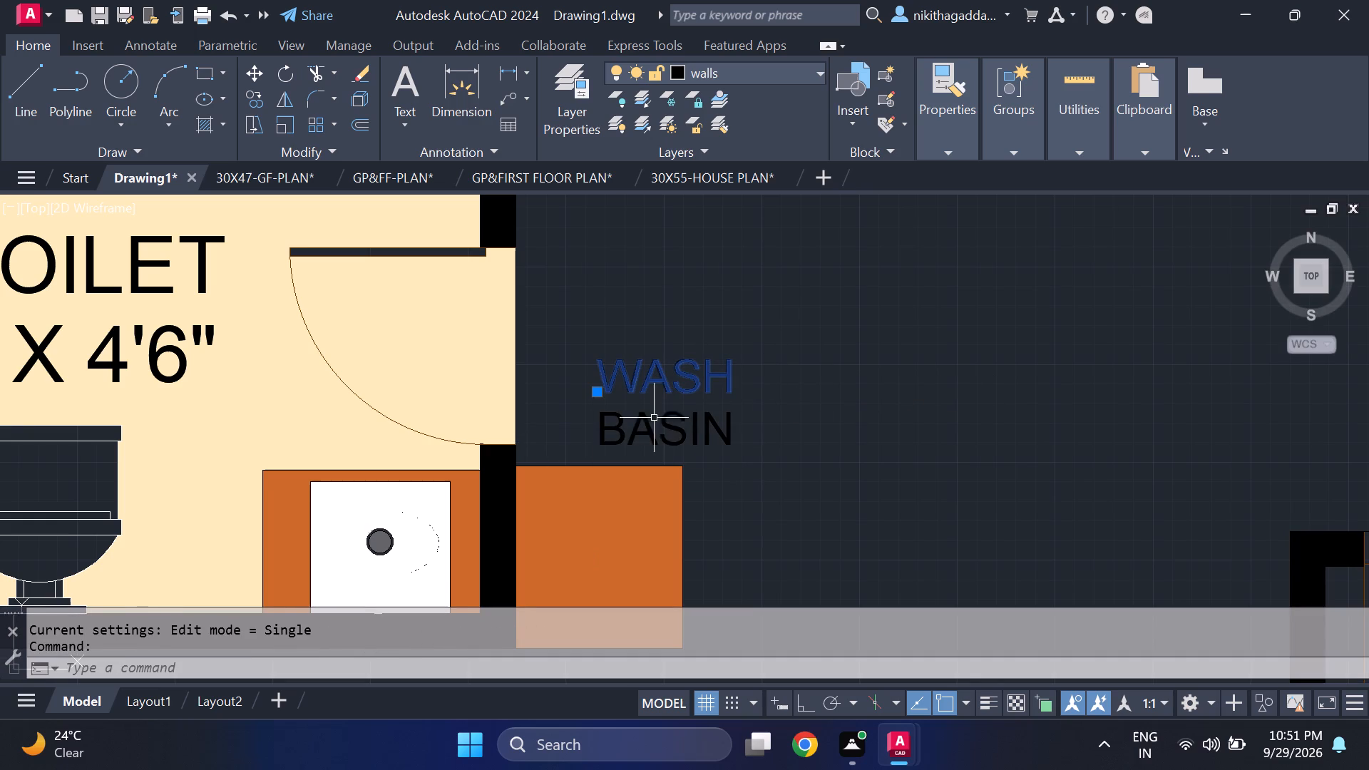
click(652, 421)
key(m)
key(Return)
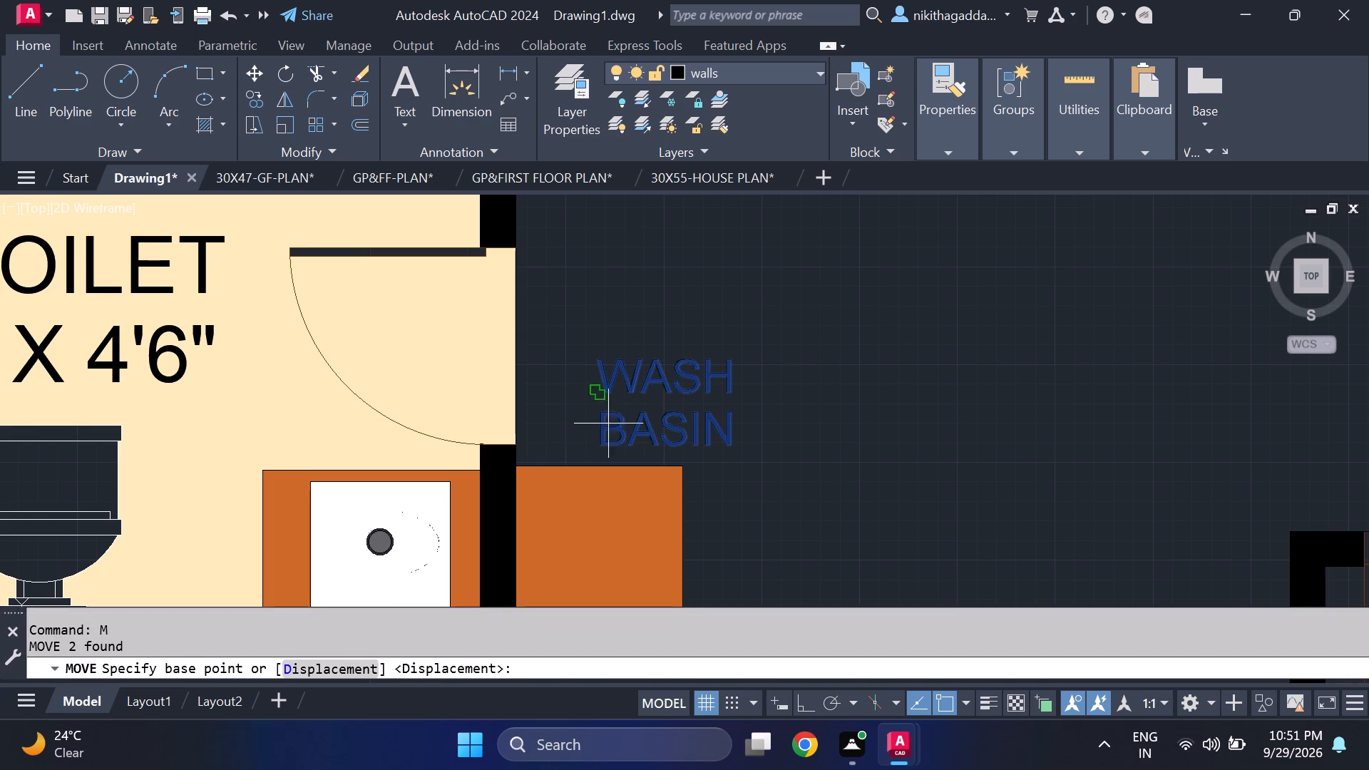
click(598, 436)
middle_drag(533, 591, 538, 475)
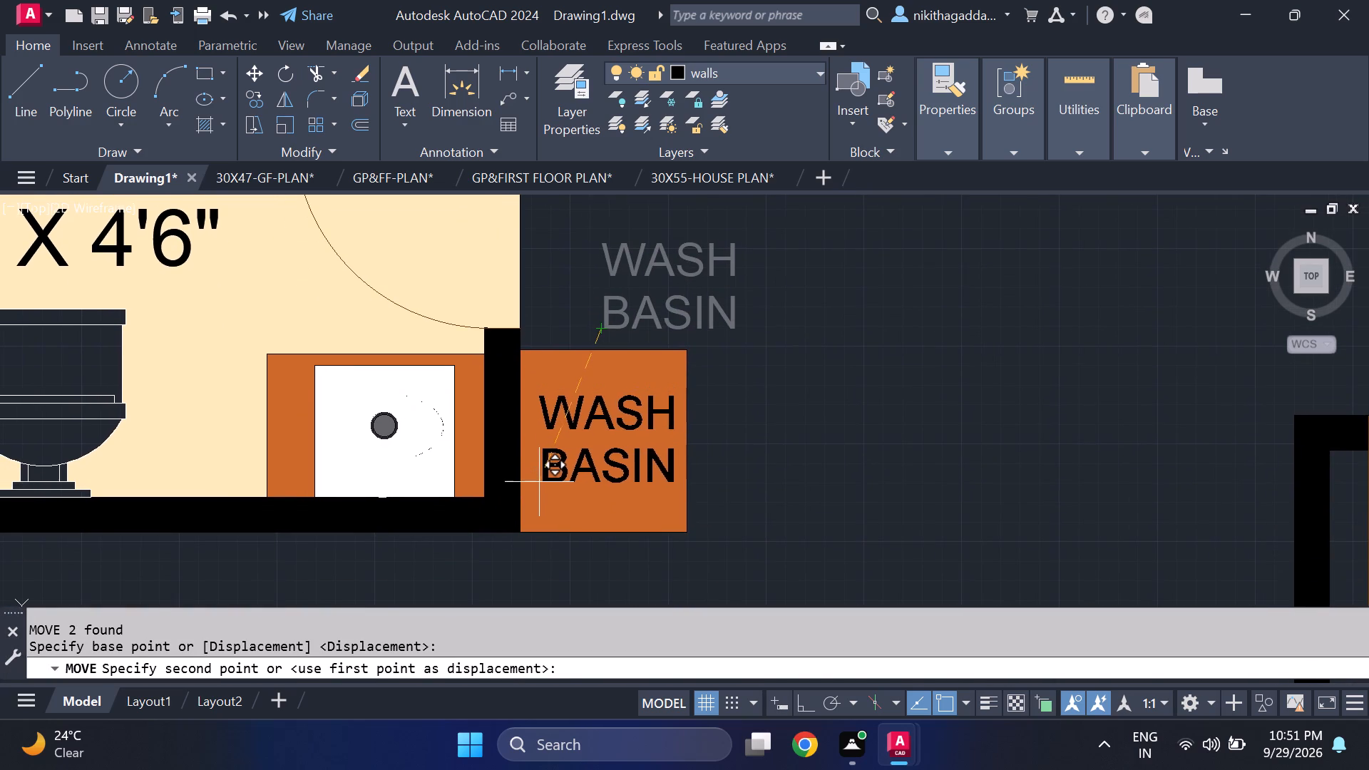
click(535, 488)
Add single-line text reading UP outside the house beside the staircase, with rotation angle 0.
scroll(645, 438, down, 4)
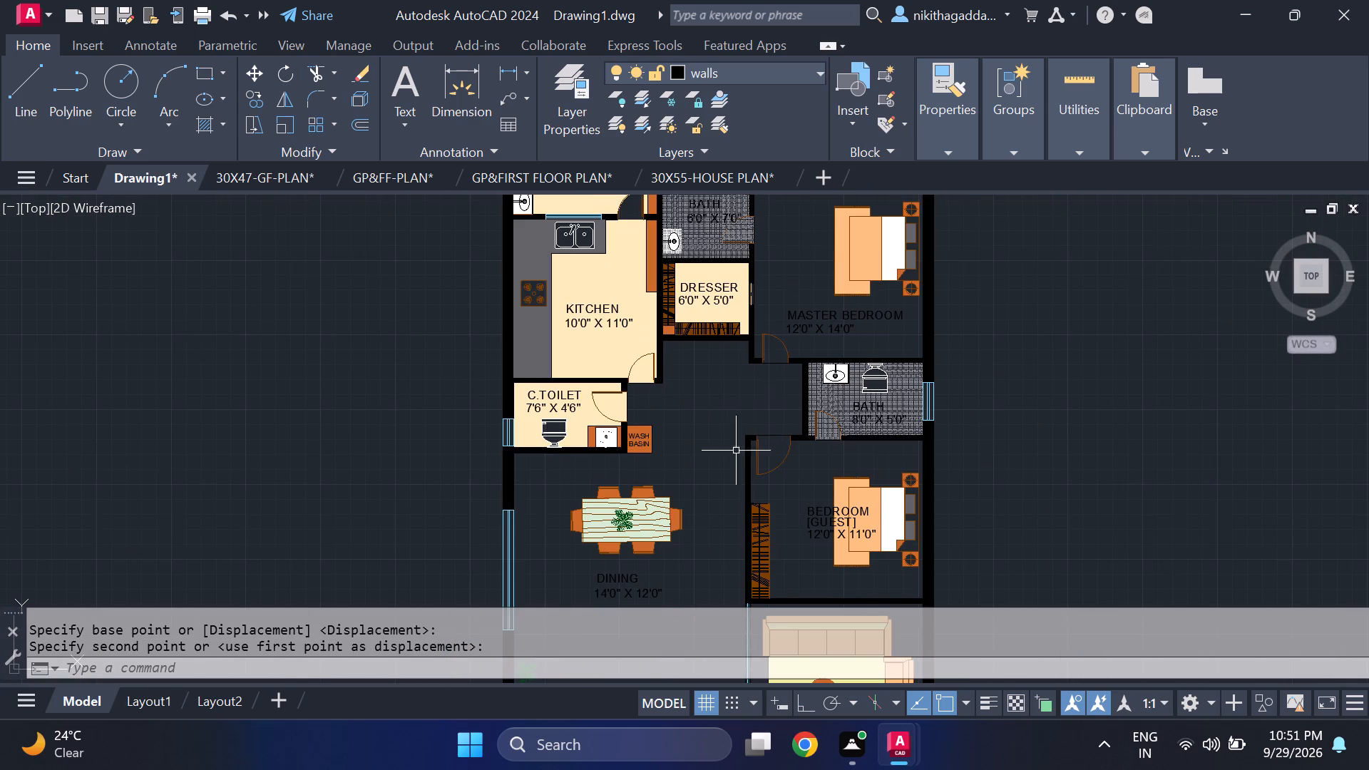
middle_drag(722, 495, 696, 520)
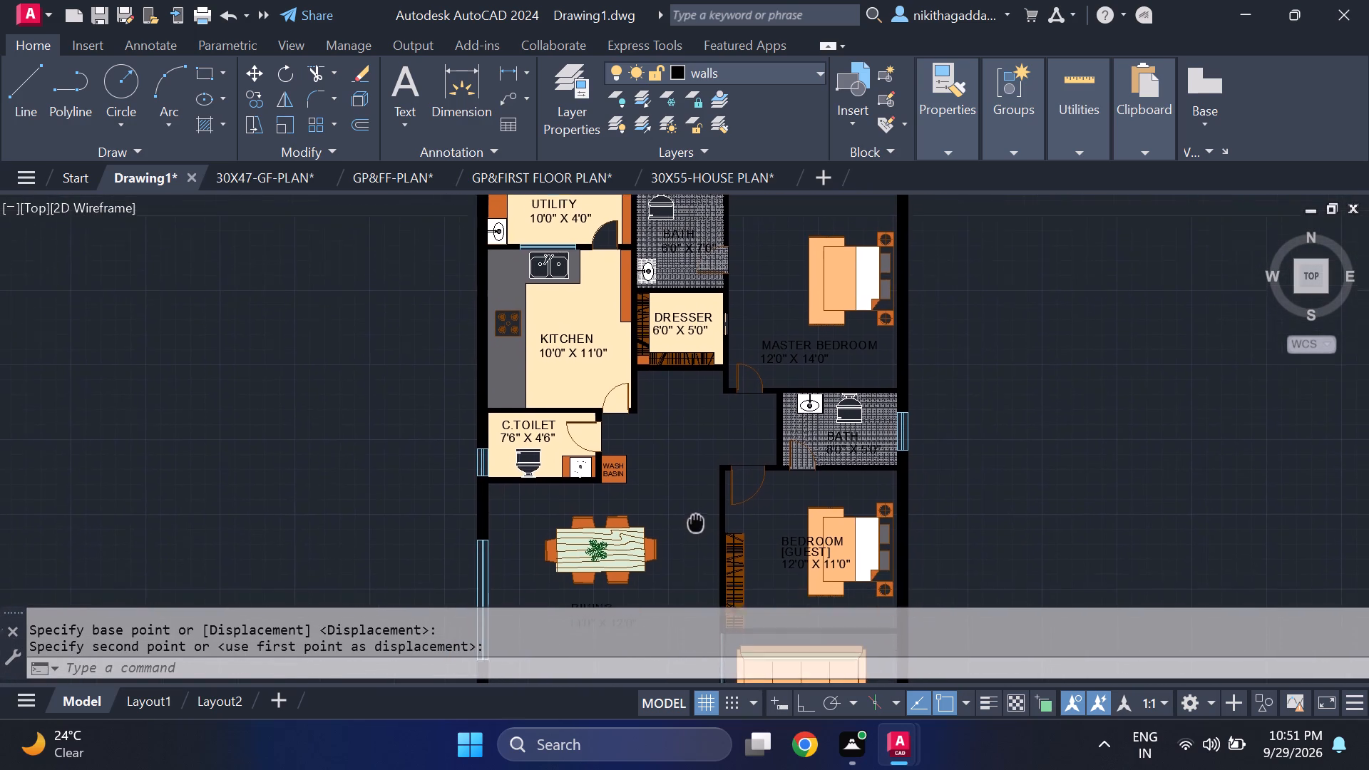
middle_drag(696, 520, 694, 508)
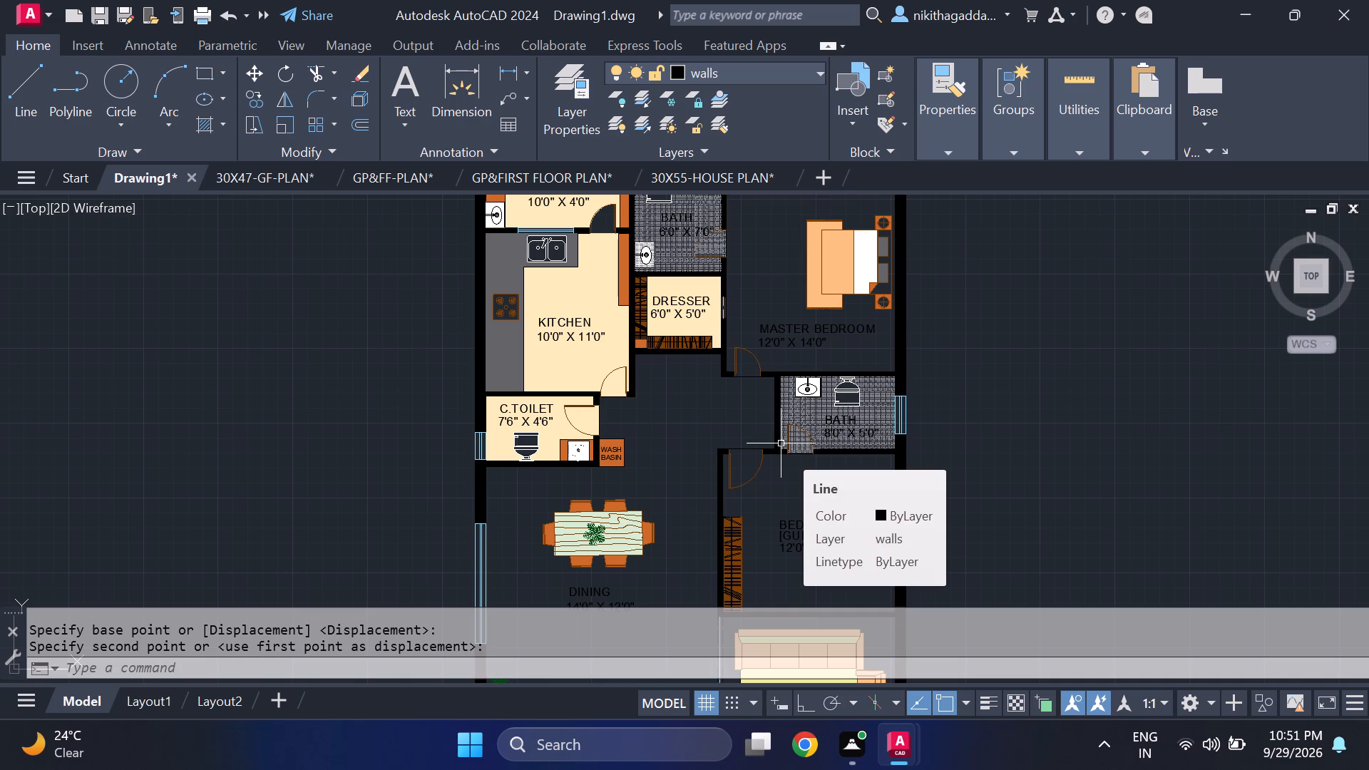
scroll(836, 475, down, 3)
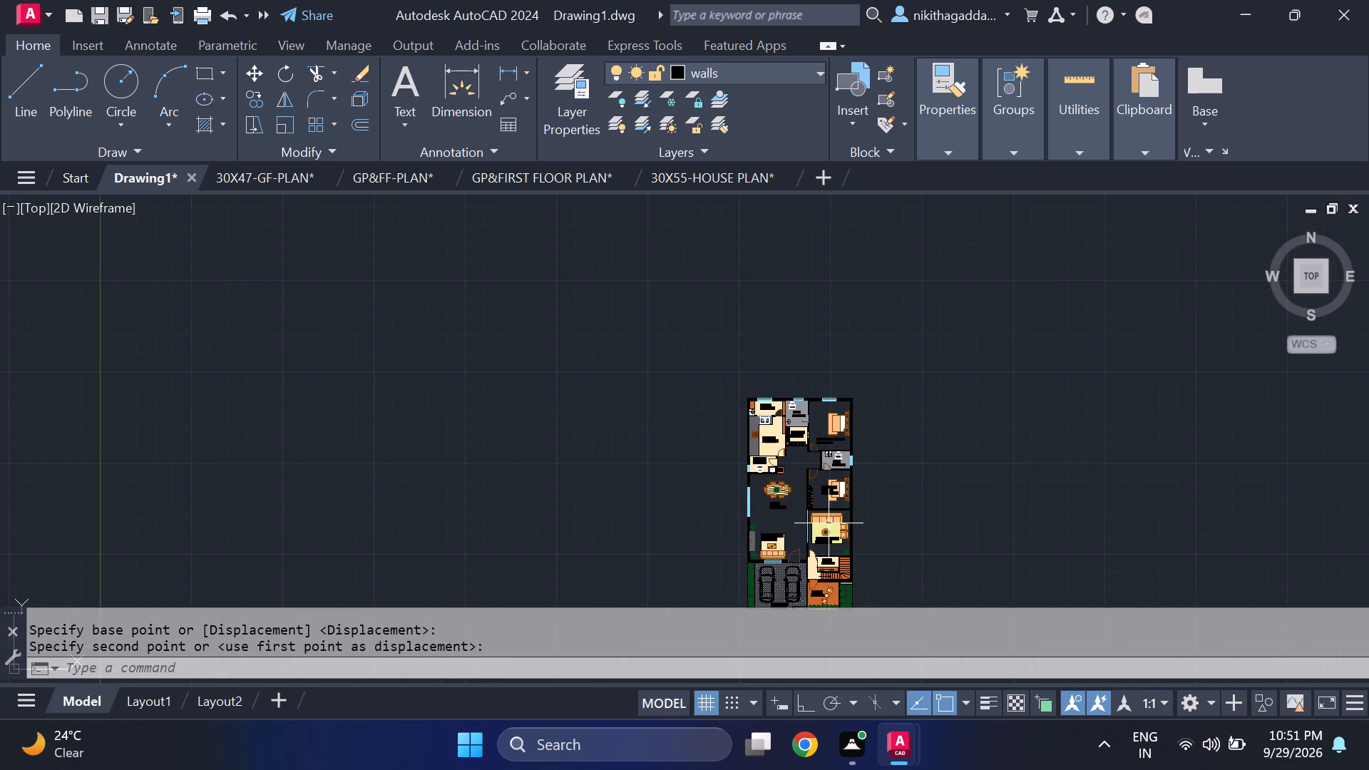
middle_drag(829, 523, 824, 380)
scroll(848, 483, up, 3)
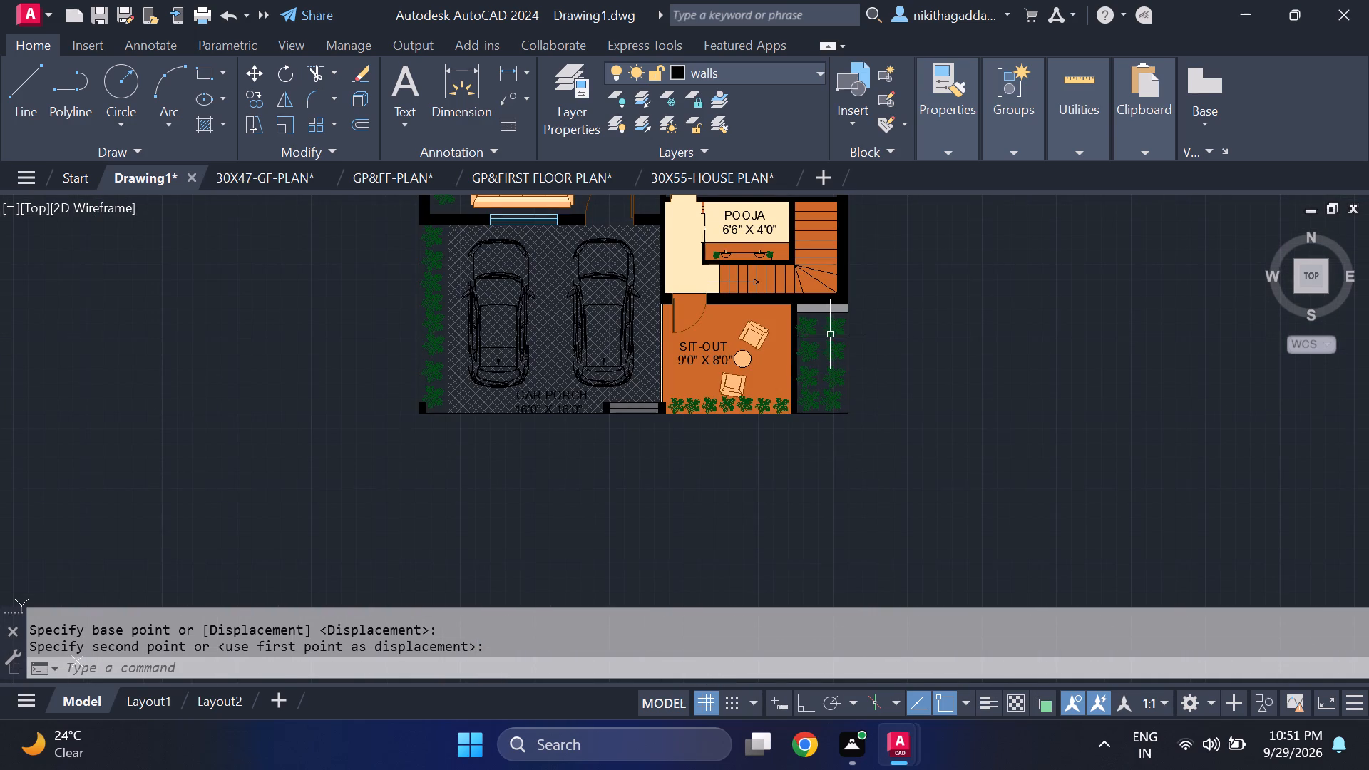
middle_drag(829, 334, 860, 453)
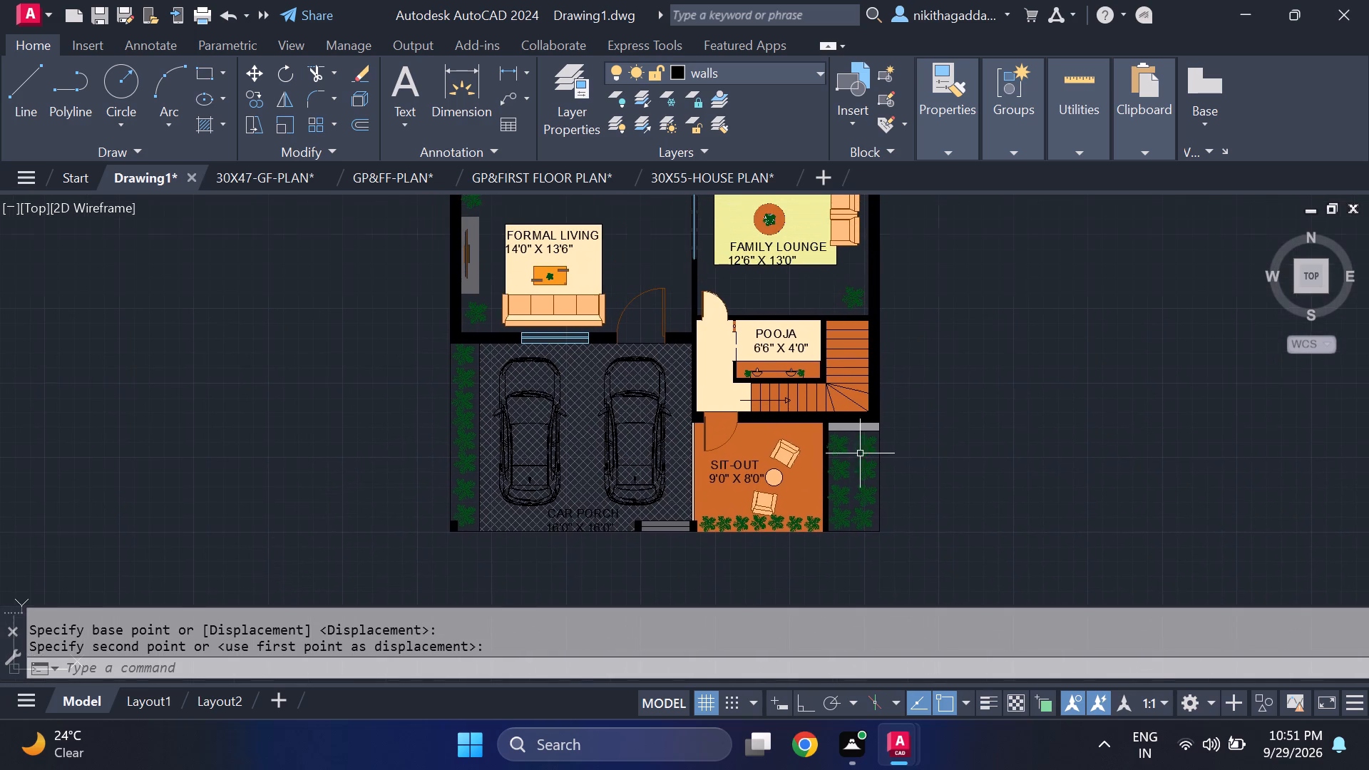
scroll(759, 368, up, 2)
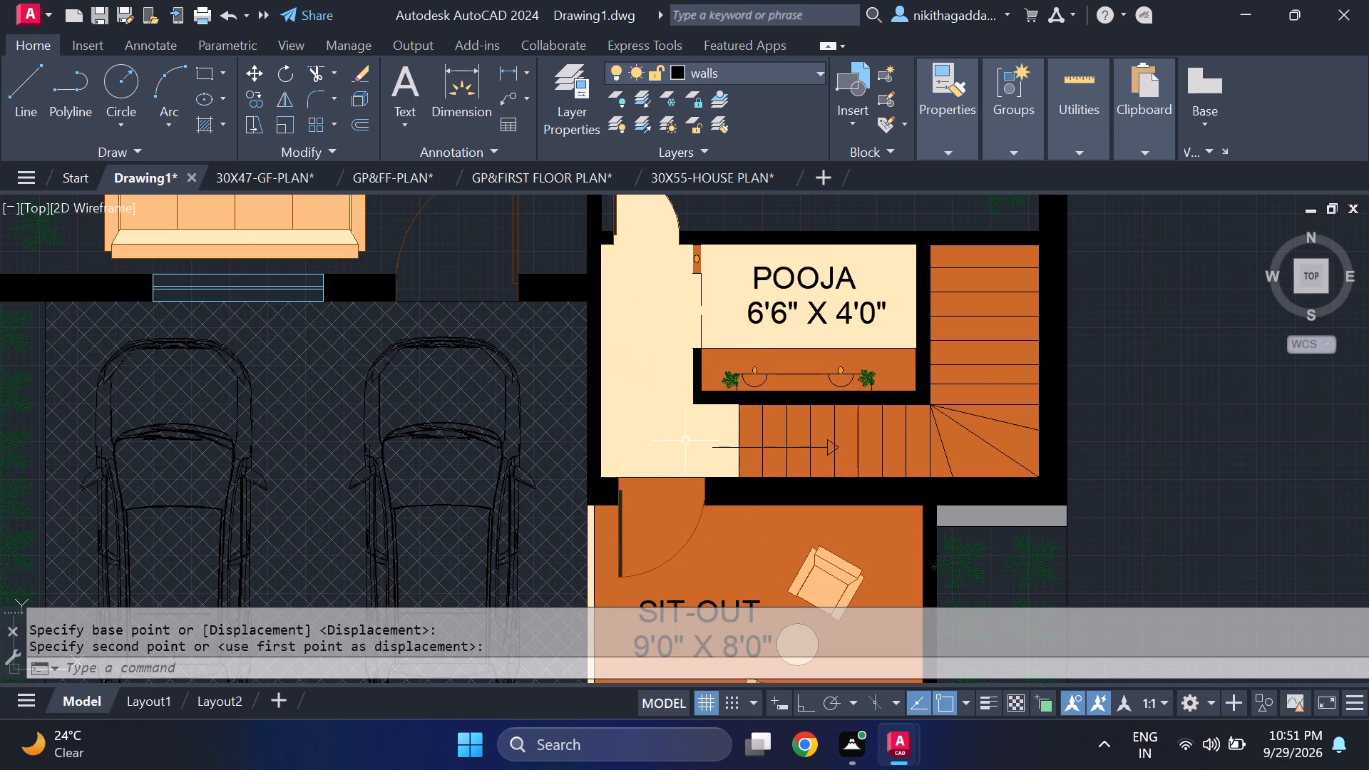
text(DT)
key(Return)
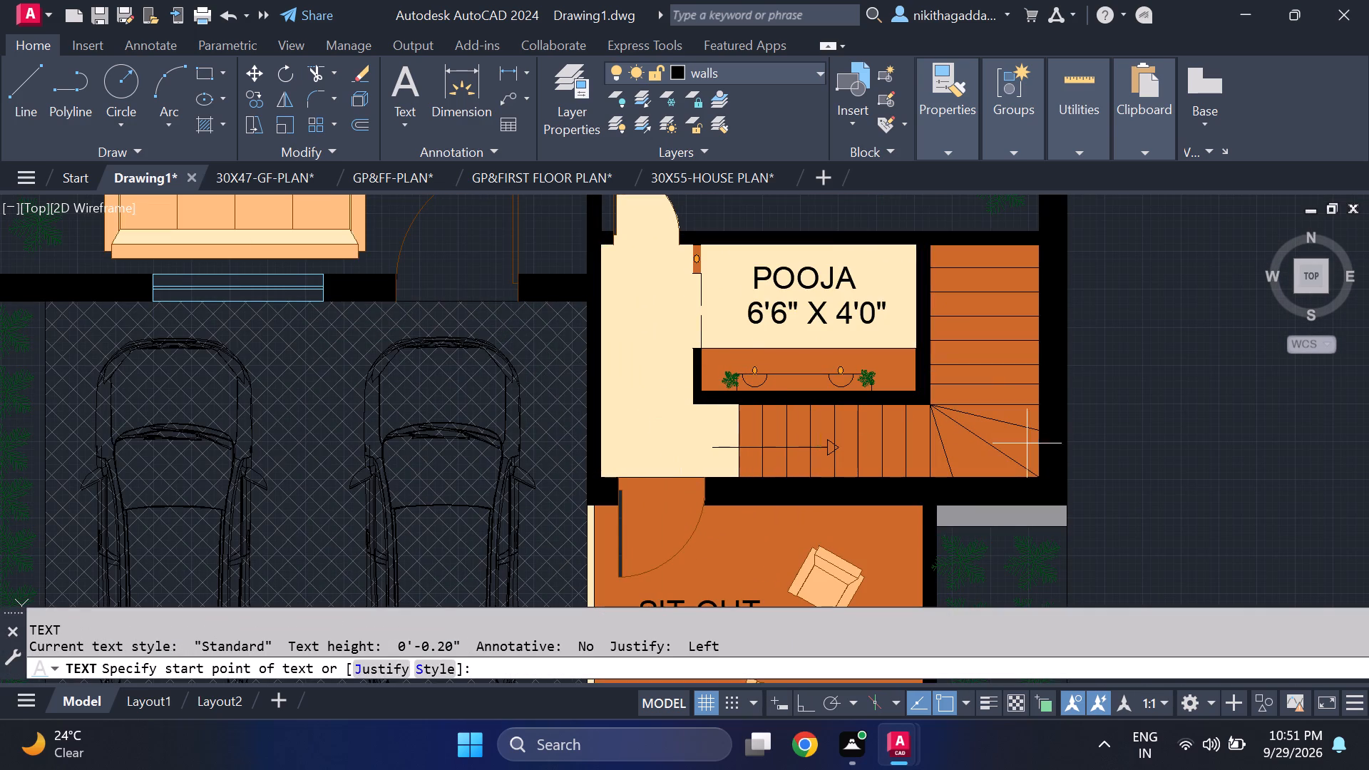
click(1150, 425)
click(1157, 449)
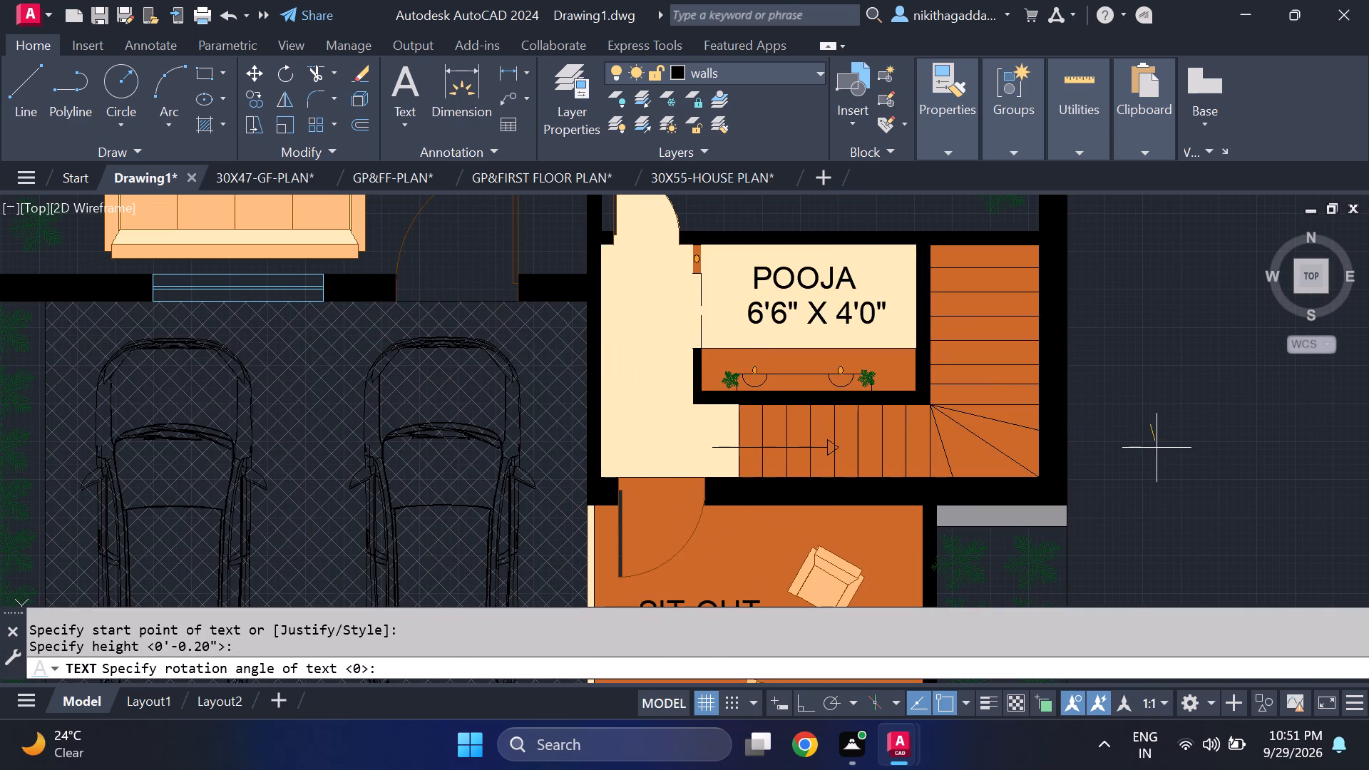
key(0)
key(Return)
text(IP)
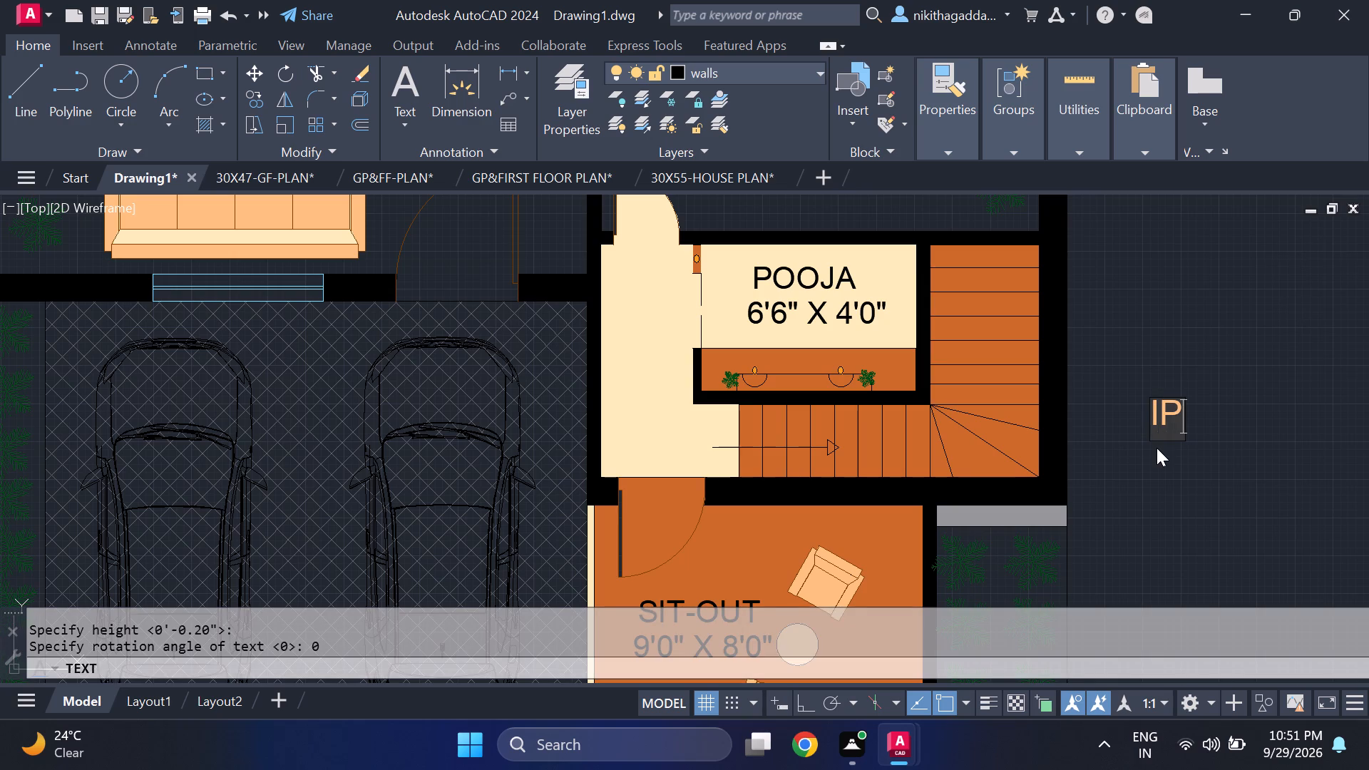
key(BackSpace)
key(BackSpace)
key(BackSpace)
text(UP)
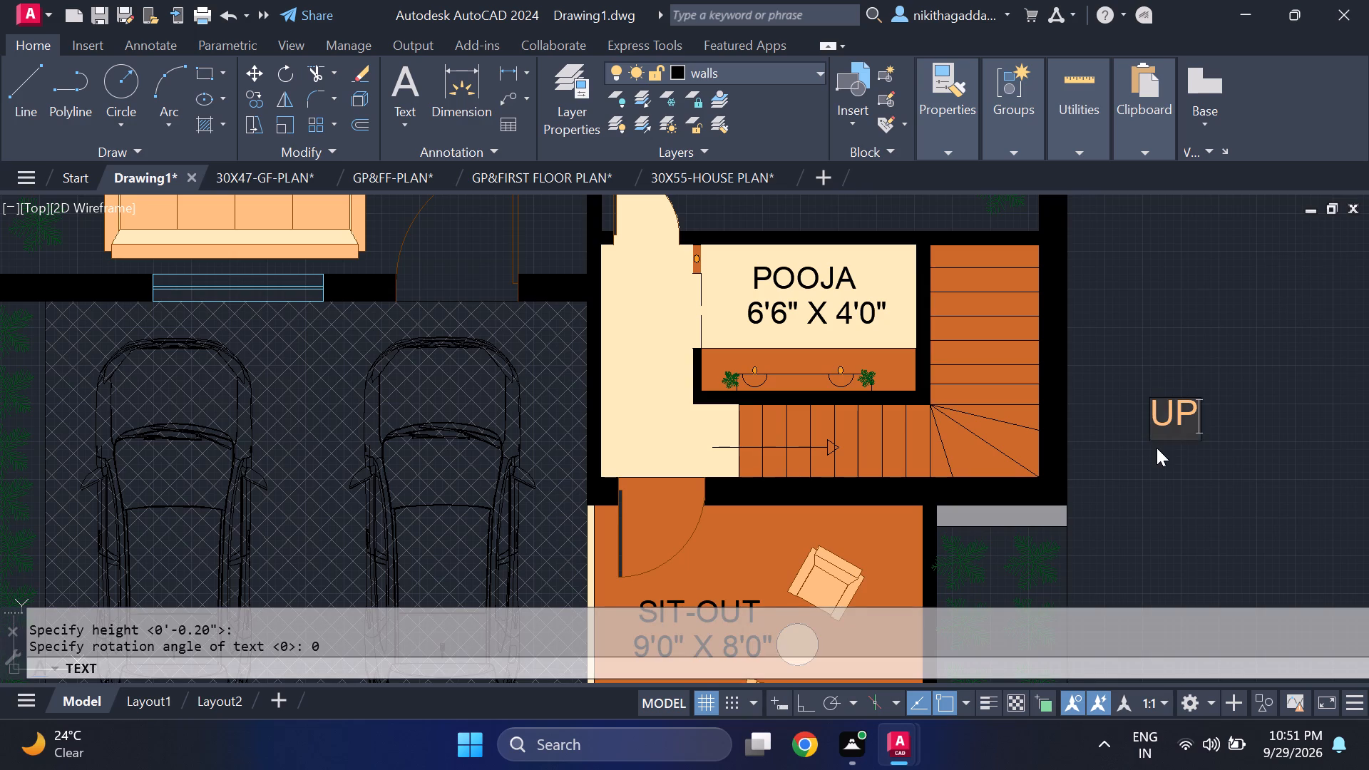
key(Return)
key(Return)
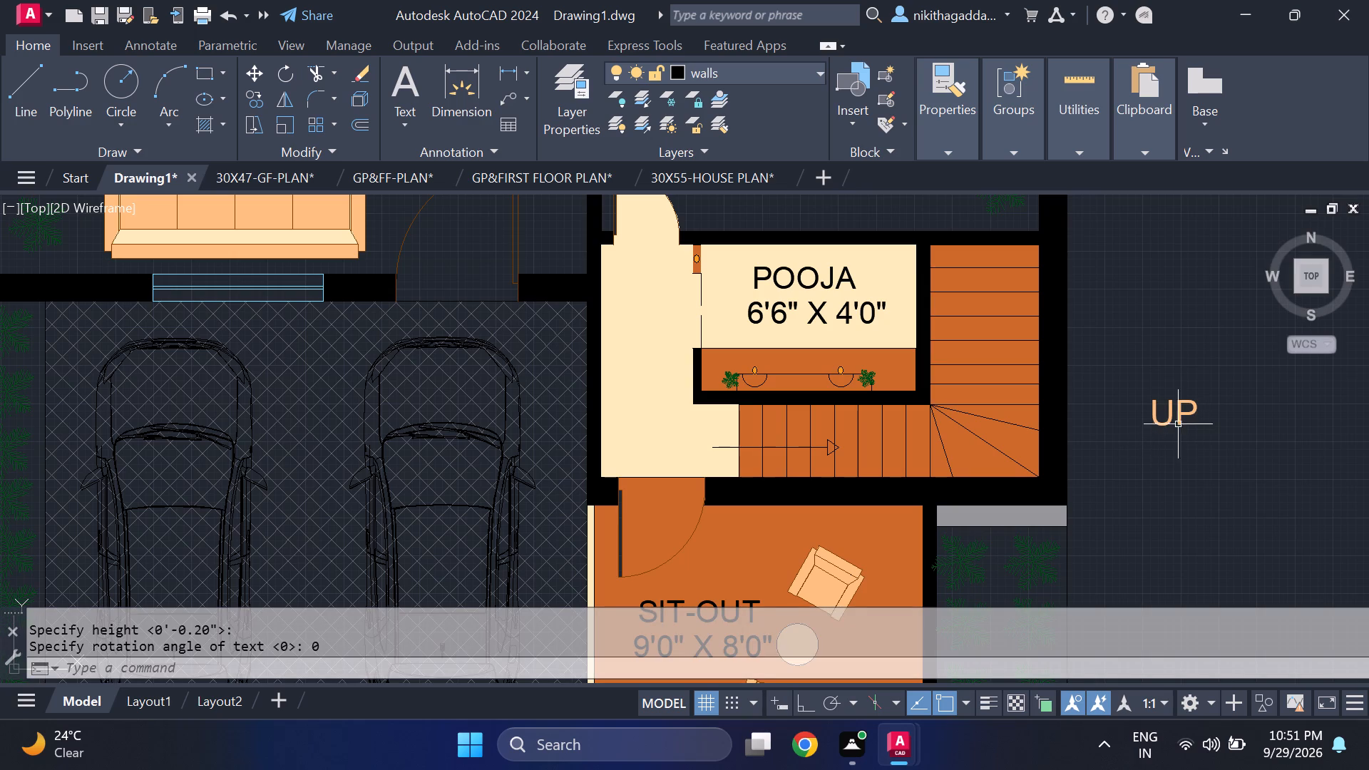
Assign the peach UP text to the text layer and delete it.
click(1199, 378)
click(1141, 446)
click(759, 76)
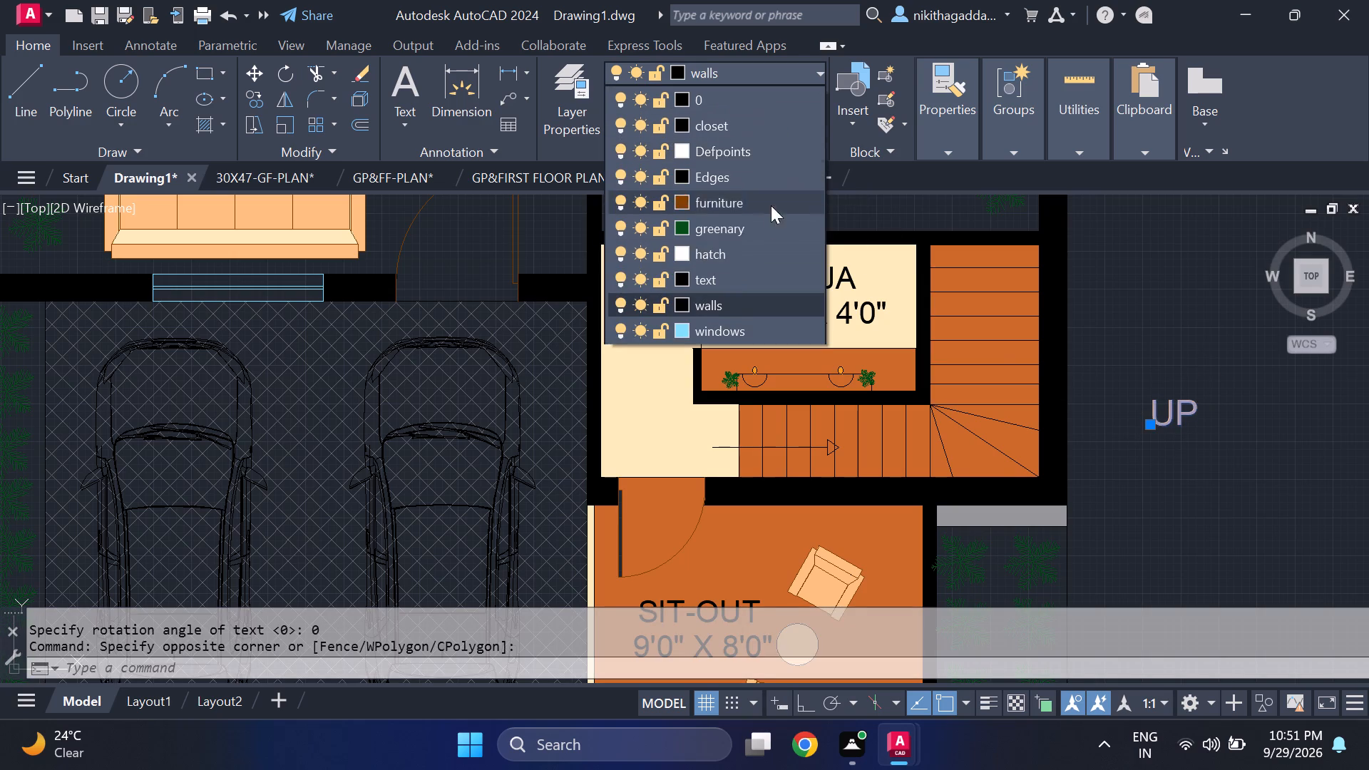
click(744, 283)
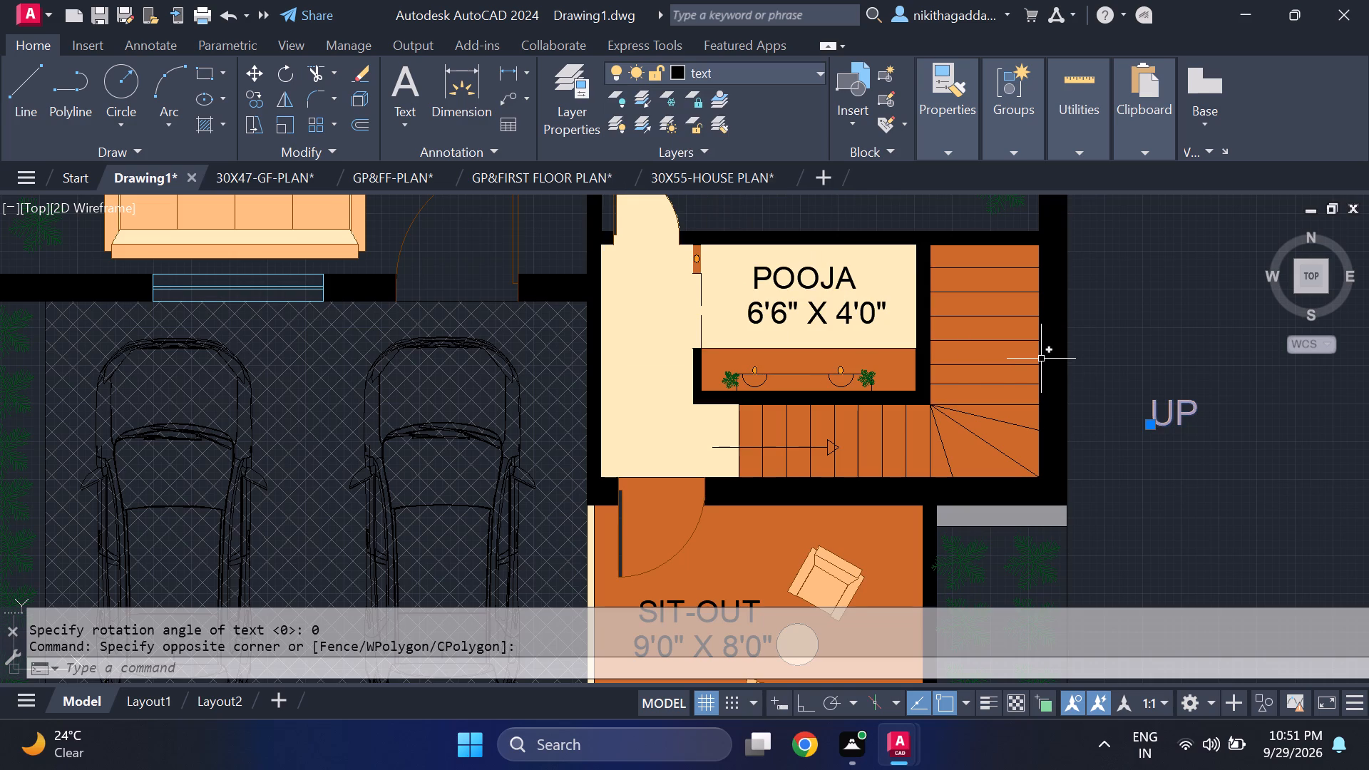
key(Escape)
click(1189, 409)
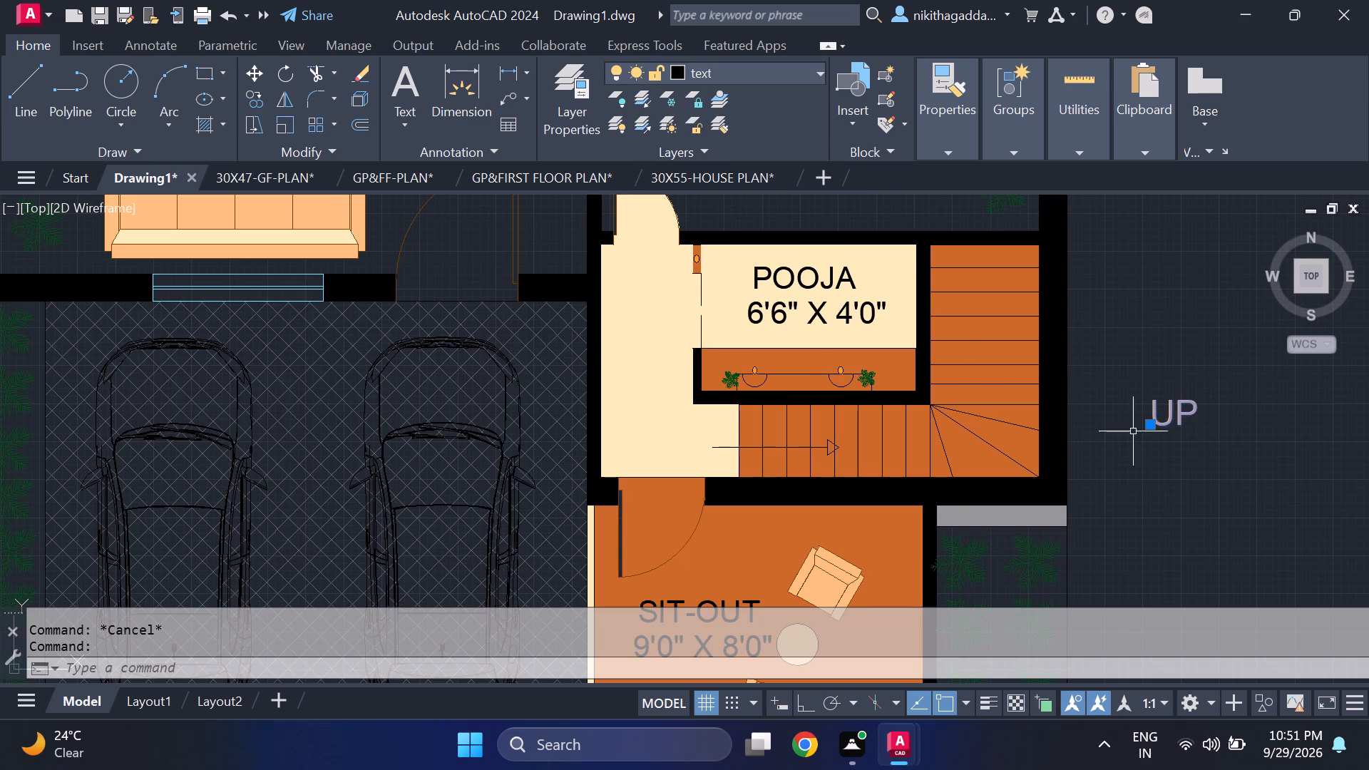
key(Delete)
Set the current object color to ByLayer.
text(COLOR)
key(Return)
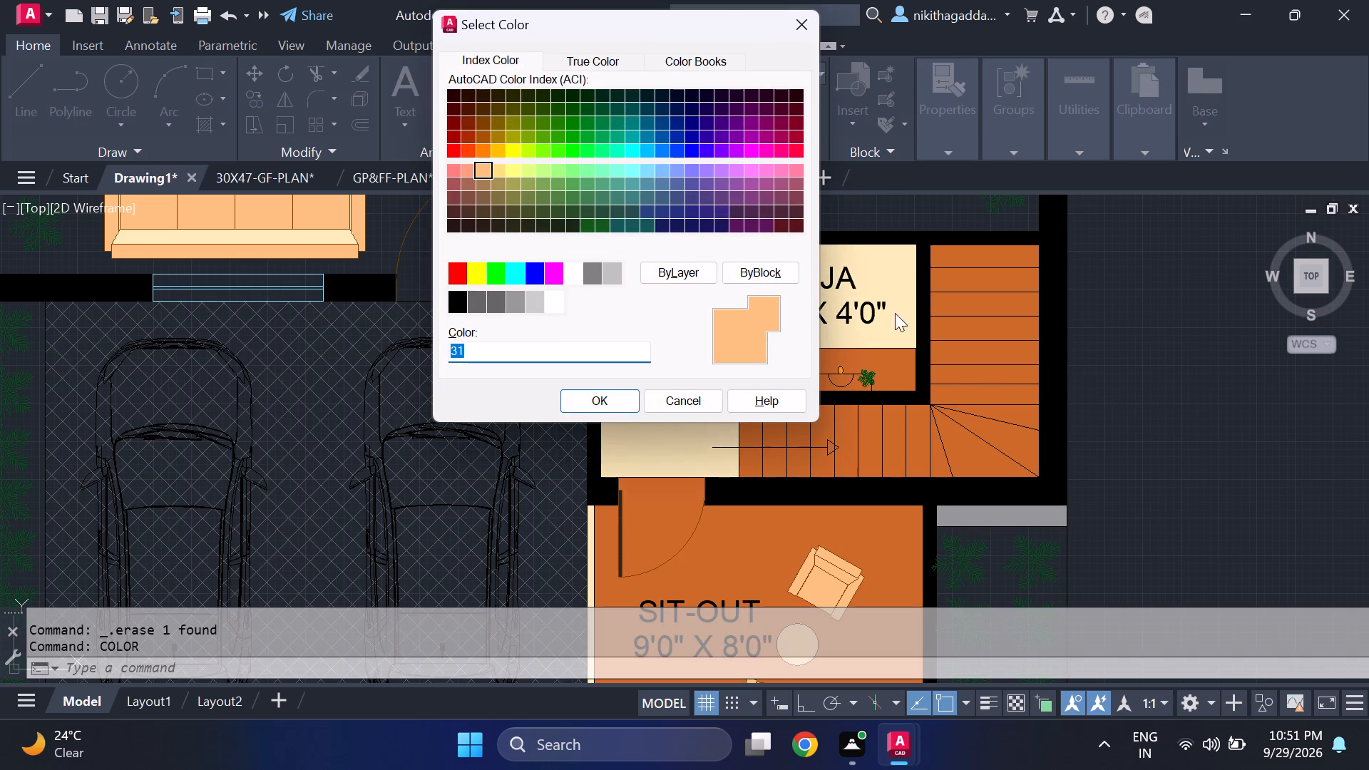
click(675, 261)
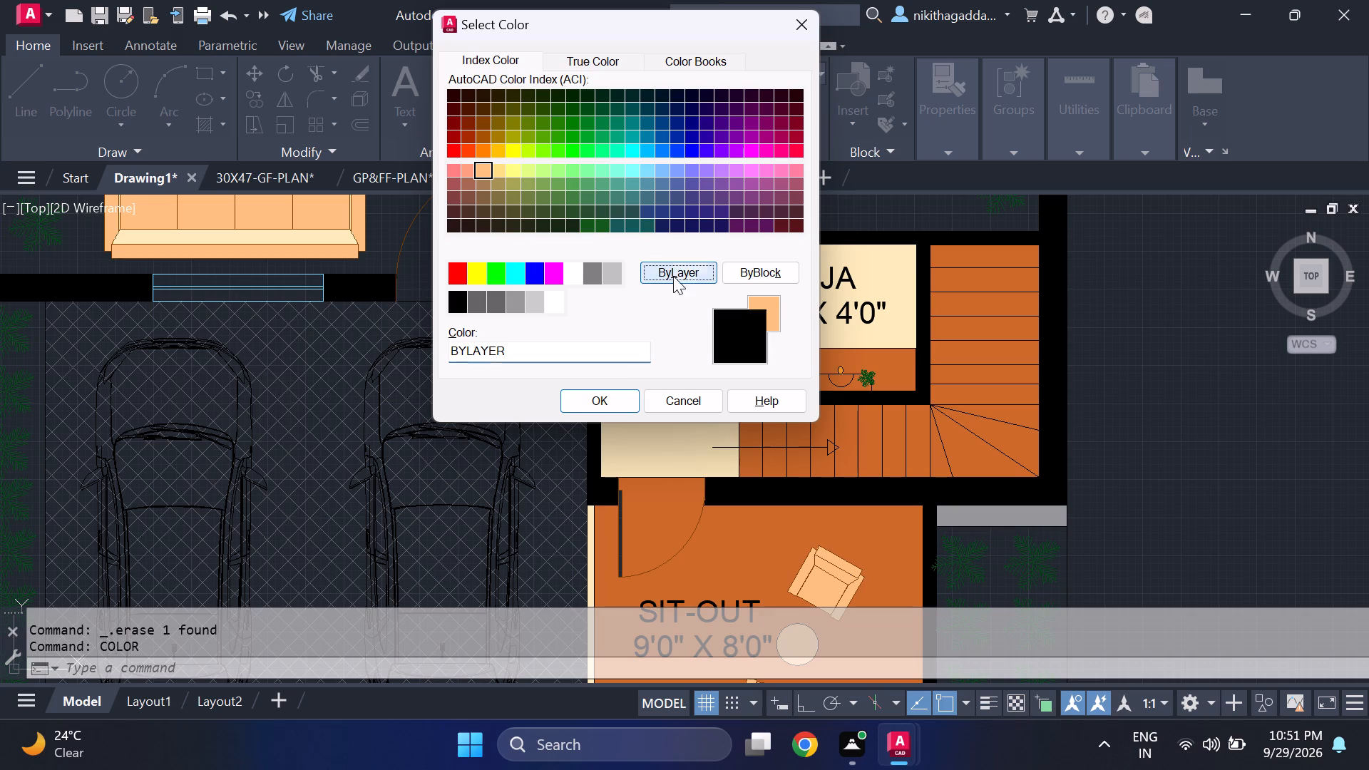
click(576, 399)
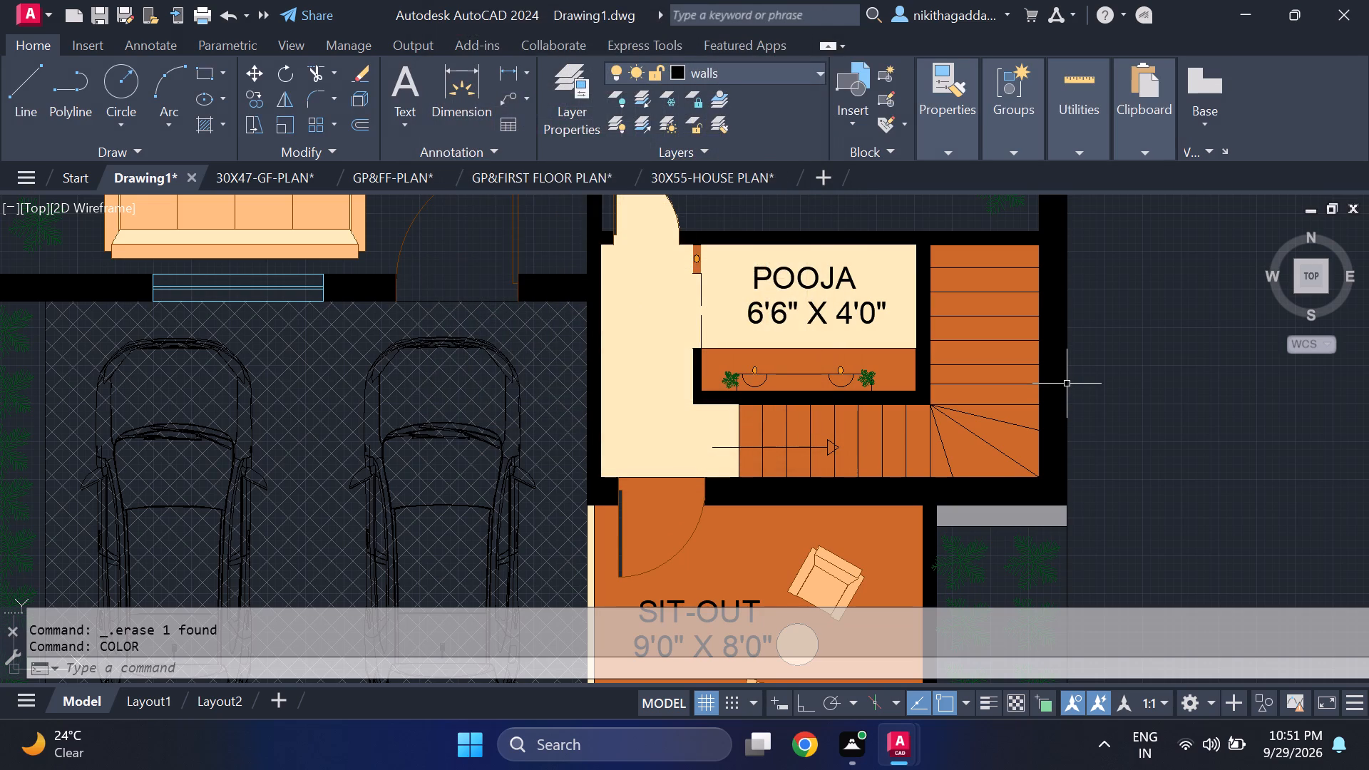
Add horizontal single-line text reading UP in the empty space outside the house beside the staircase.
text(DT)
key(Return)
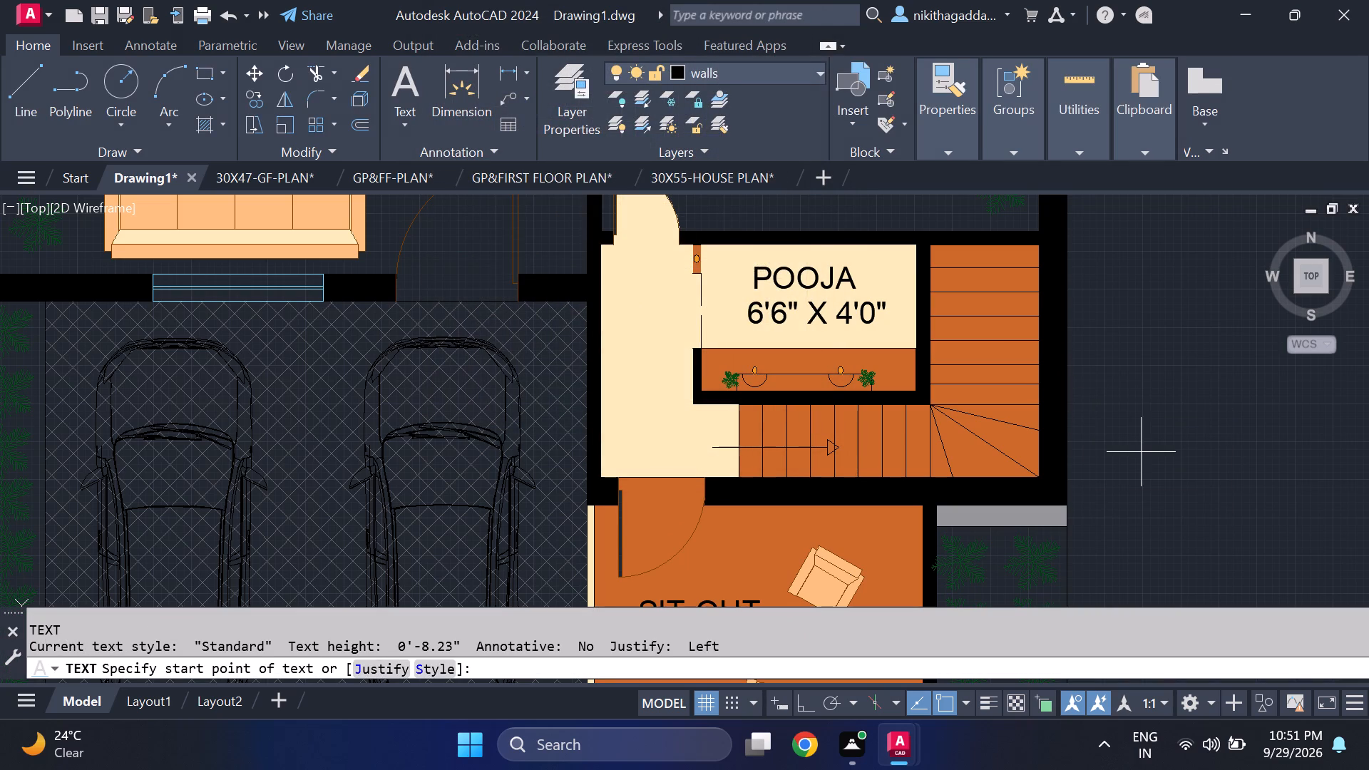
click(1141, 452)
click(1148, 498)
key(Return)
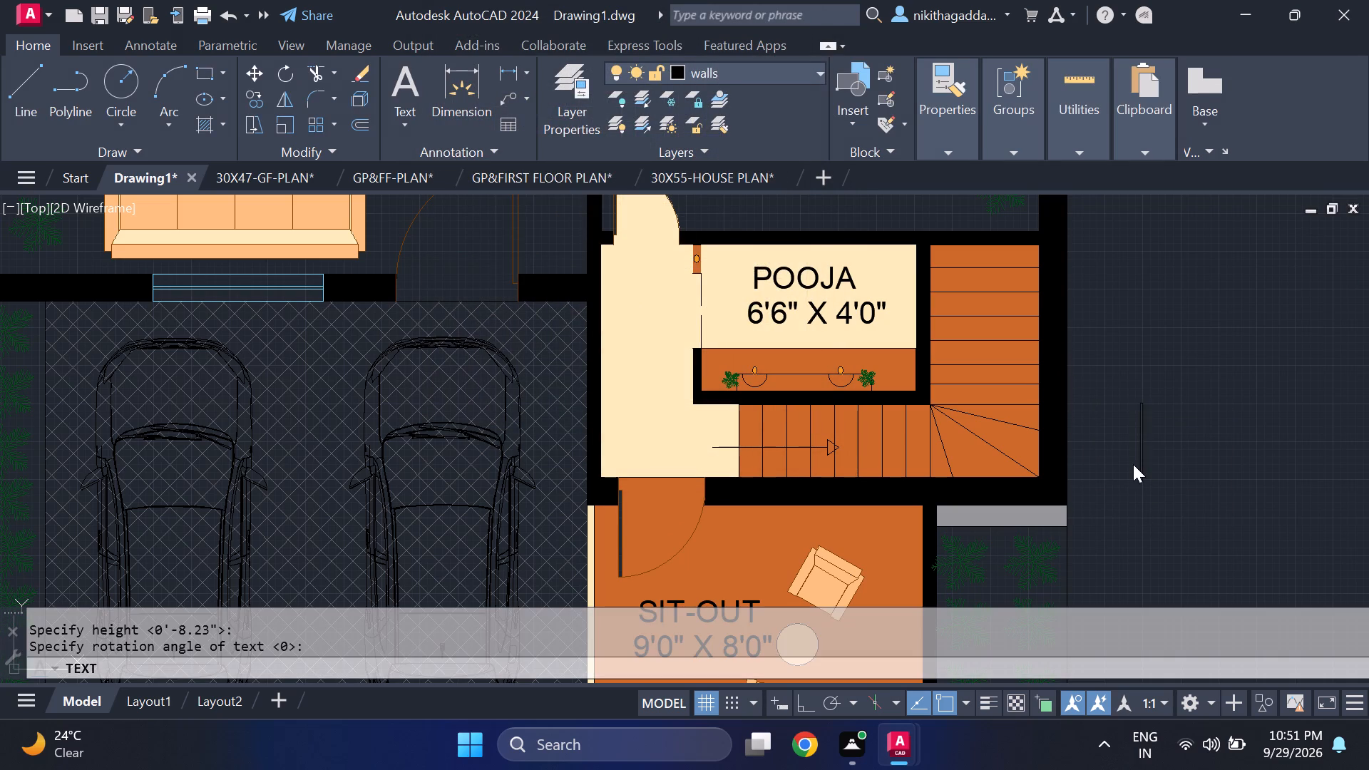
text(UP)
key(Return)
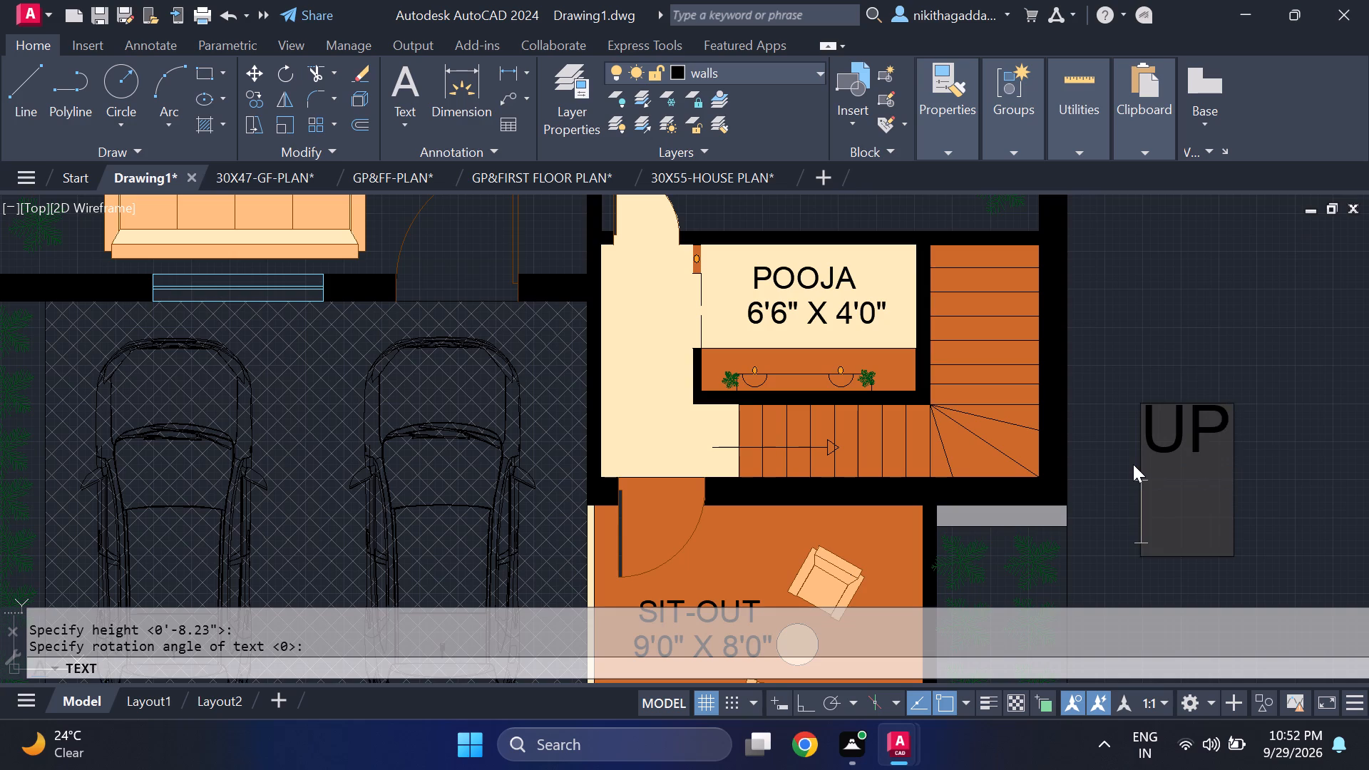
key(Return)
Scale the UP text down to a little over half its size, with the base point near its lower-left corner.
click(1214, 421)
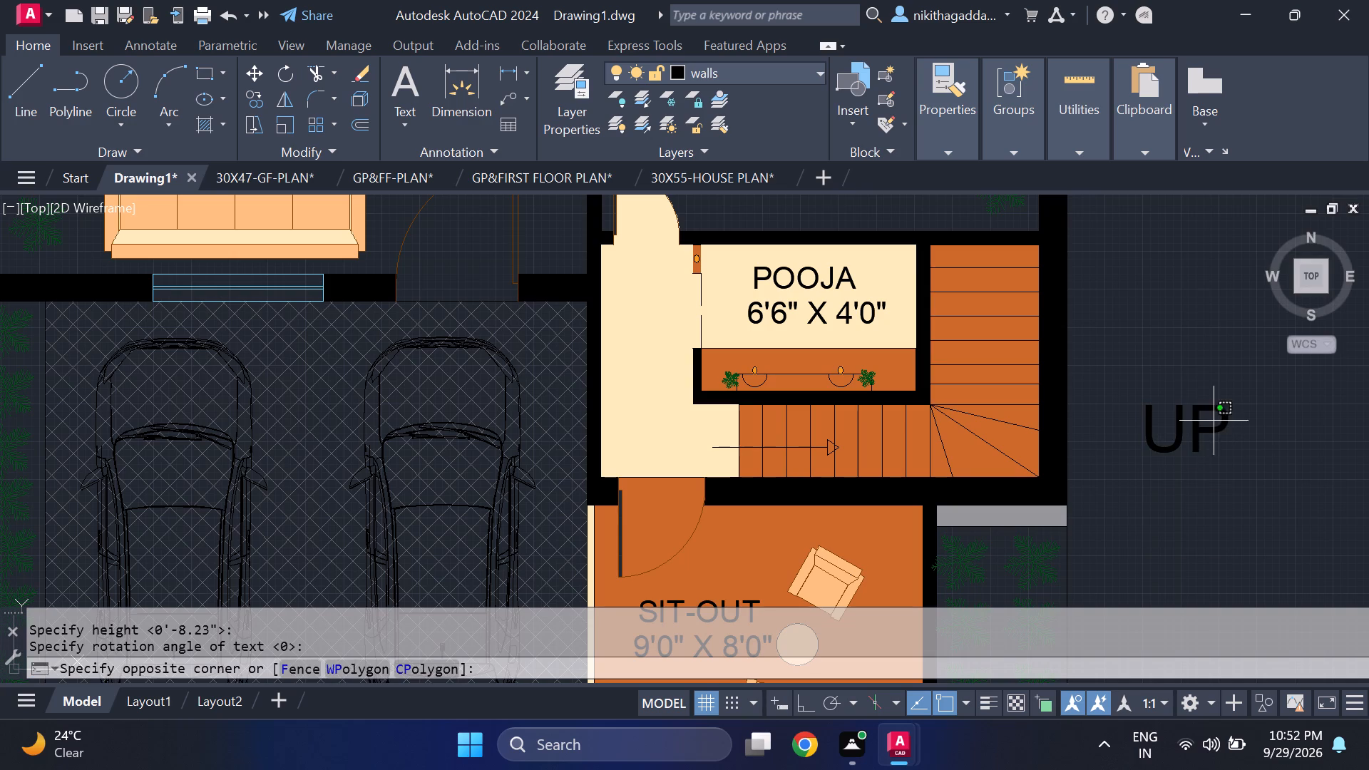
click(1116, 465)
text(SCALE)
key(Return)
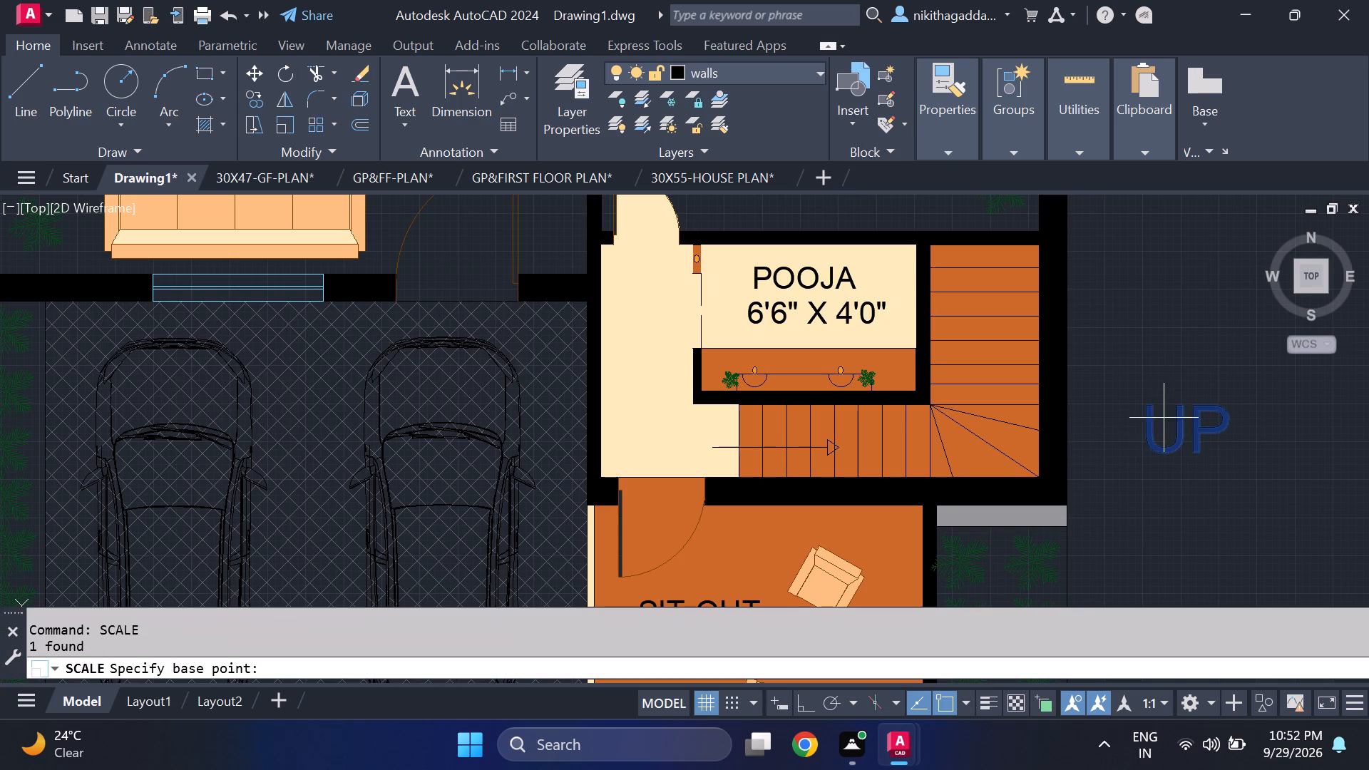
click(1159, 440)
click(1178, 423)
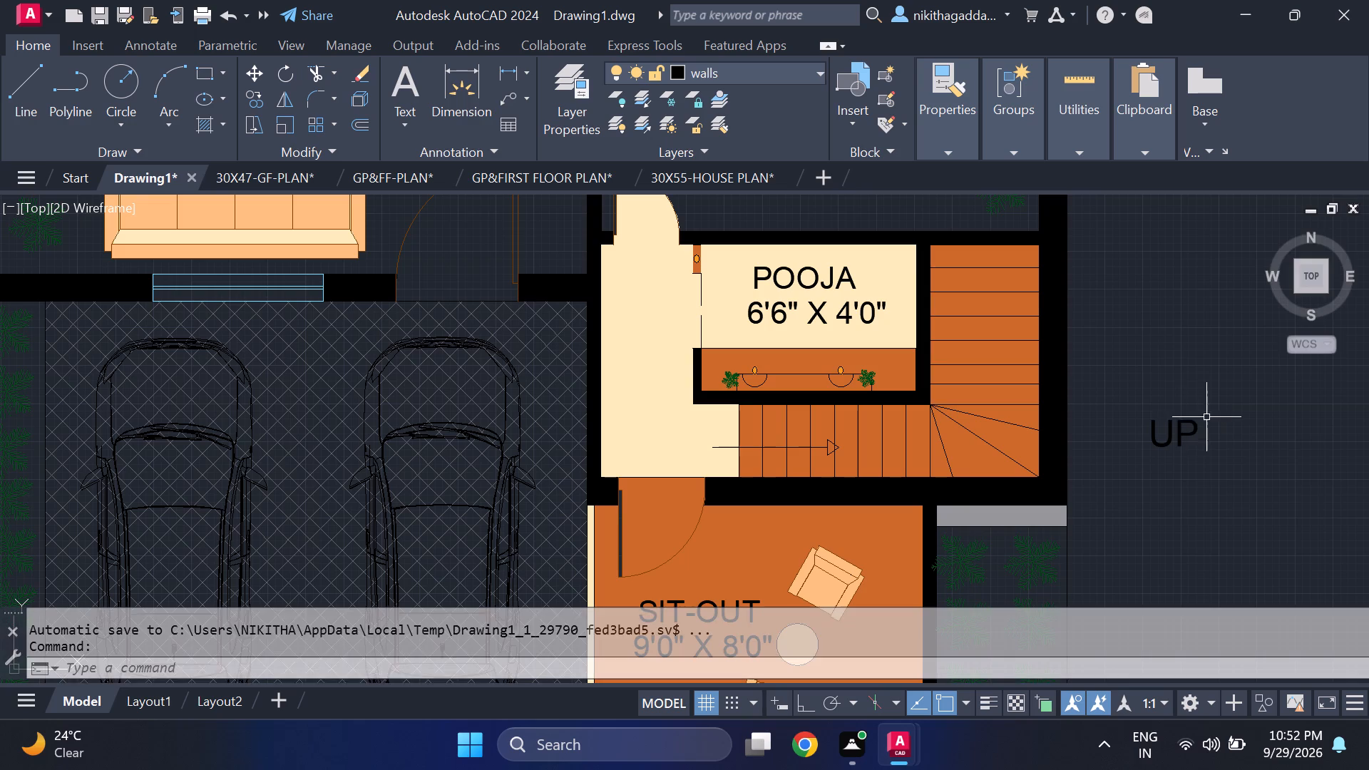
Move the UP text onto the cream landing at the tail of the staircase direction arrow.
drag(1207, 416, 1201, 426)
click(1176, 446)
key(m)
key(Return)
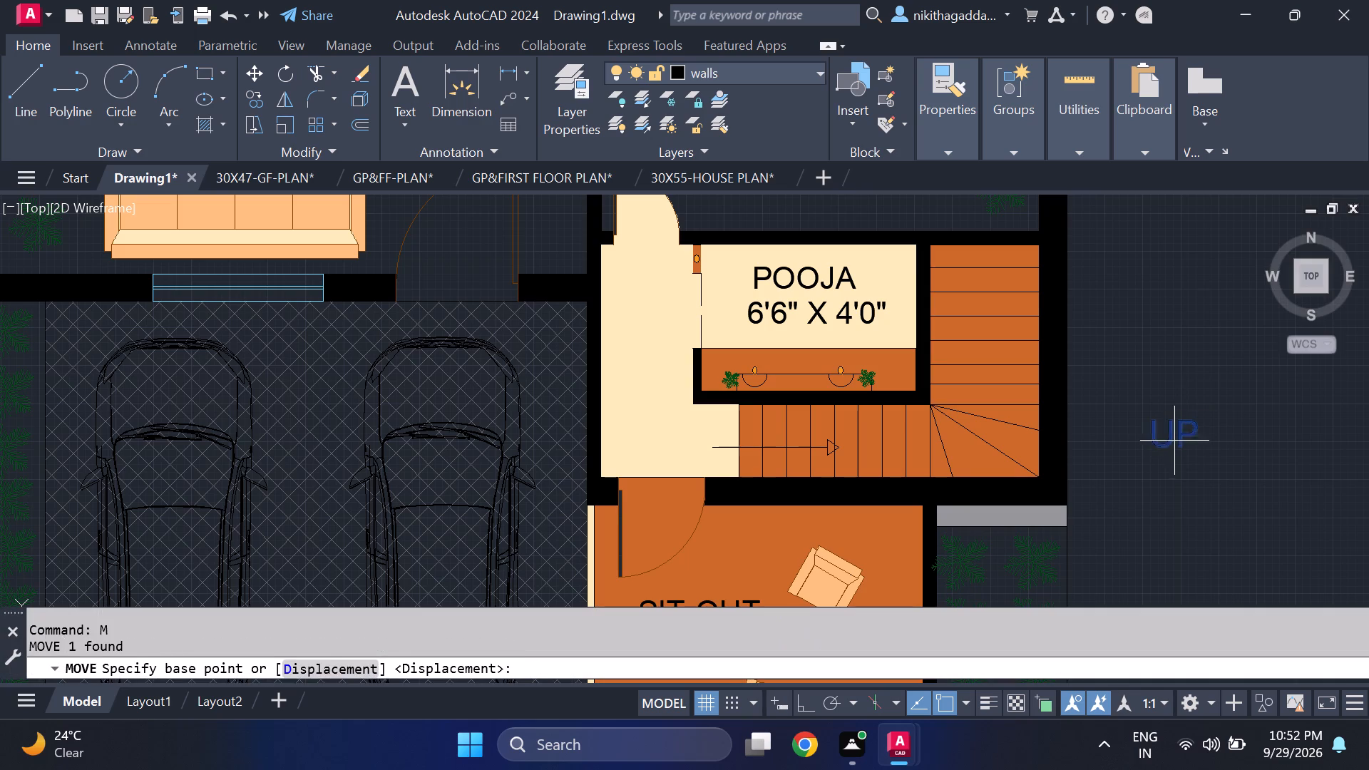
click(1174, 441)
click(682, 458)
Scale the UP text on the landing down to about half its size from its lower-left part.
scroll(861, 430, down, 1)
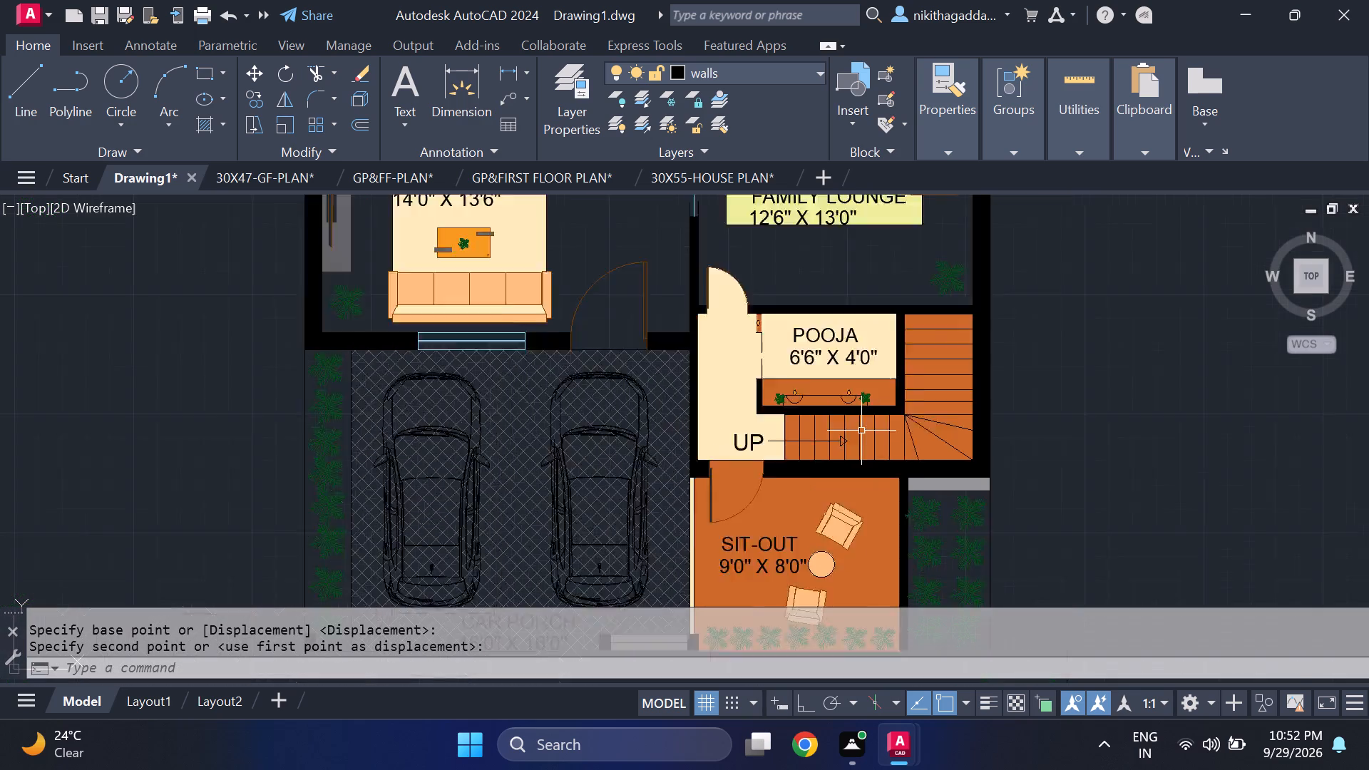
scroll(862, 431, down, 2)
scroll(807, 429, up, 3)
scroll(858, 473, up, 2)
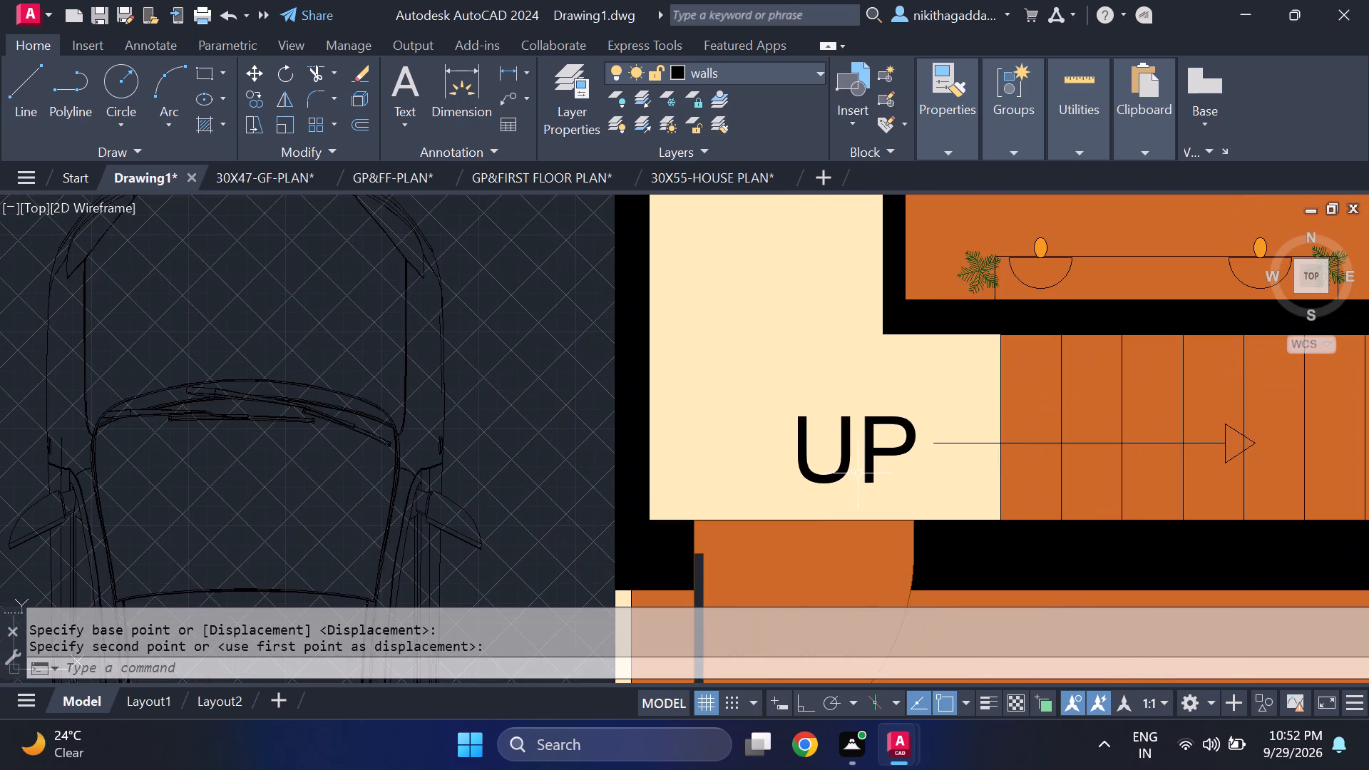
click(872, 465)
text(SCALE)
key(Return)
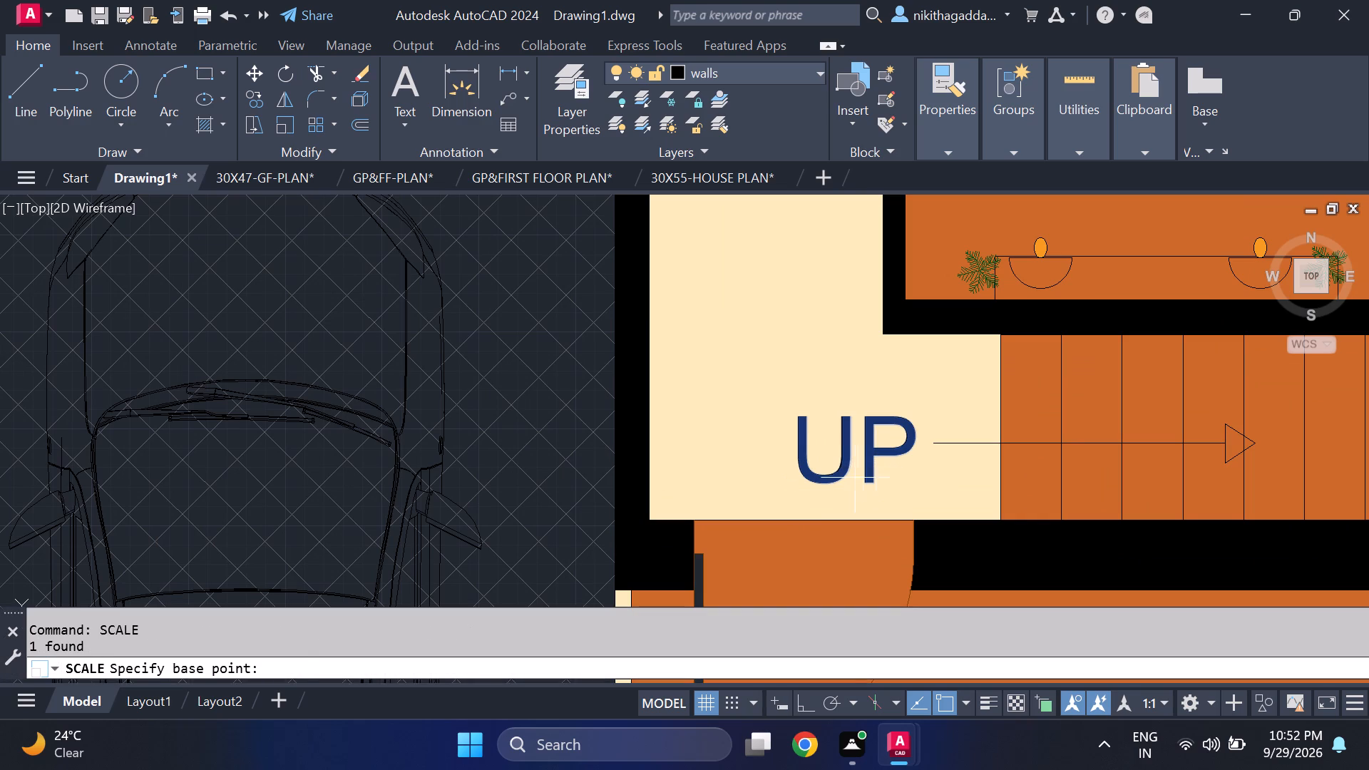
click(811, 476)
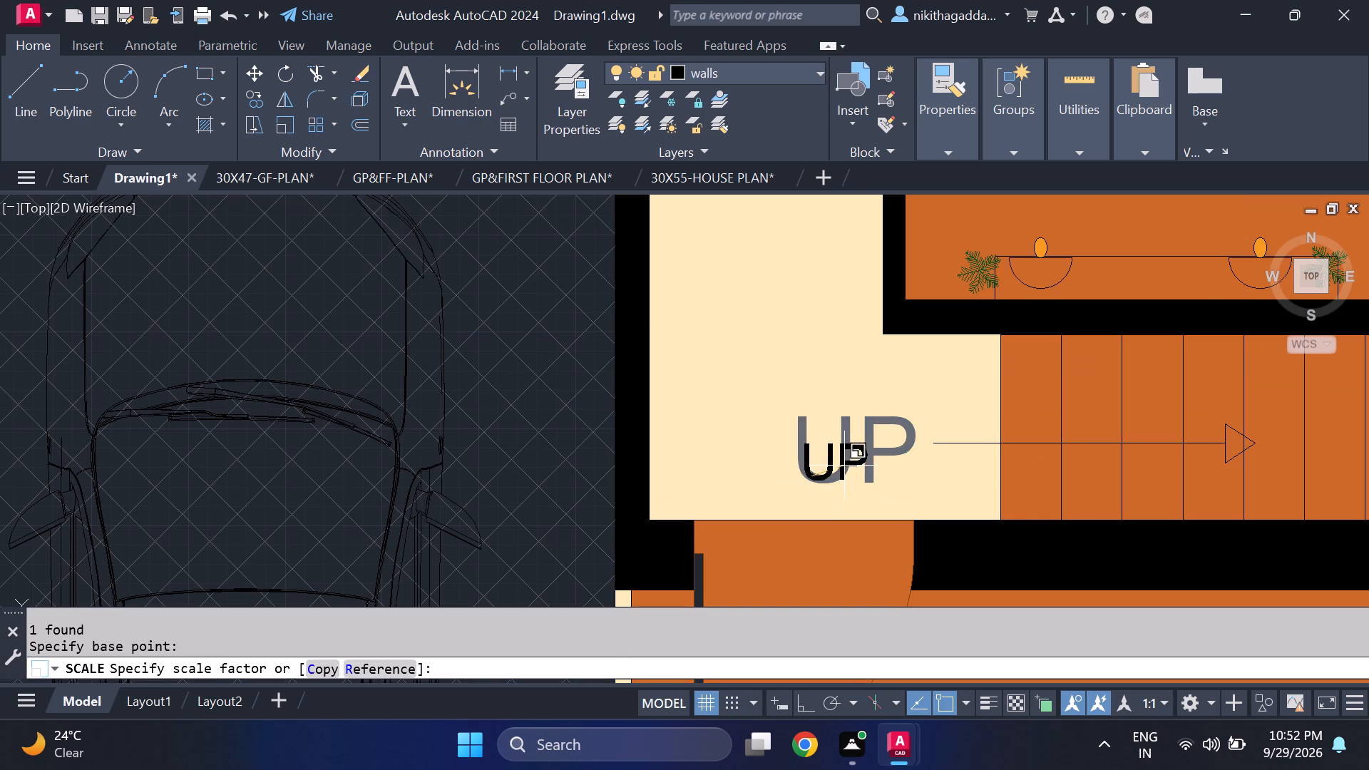
click(844, 466)
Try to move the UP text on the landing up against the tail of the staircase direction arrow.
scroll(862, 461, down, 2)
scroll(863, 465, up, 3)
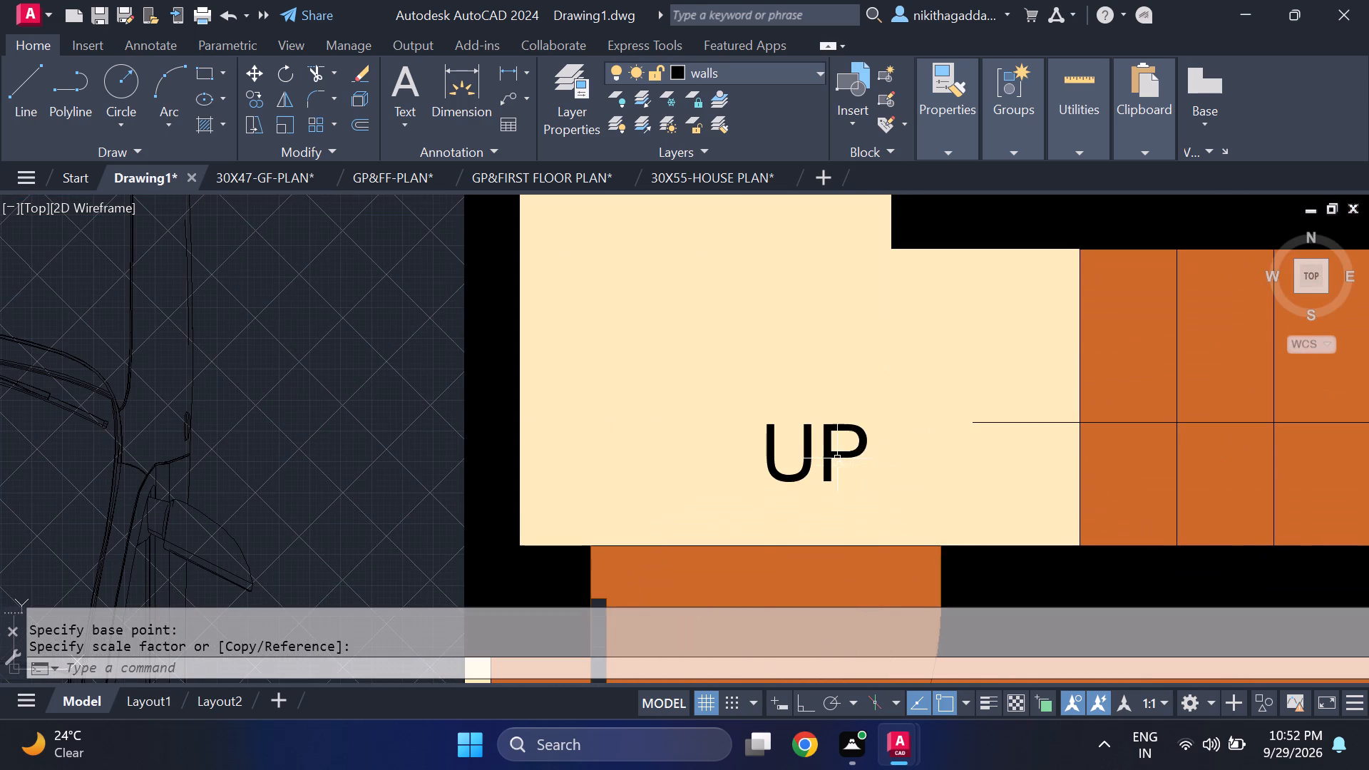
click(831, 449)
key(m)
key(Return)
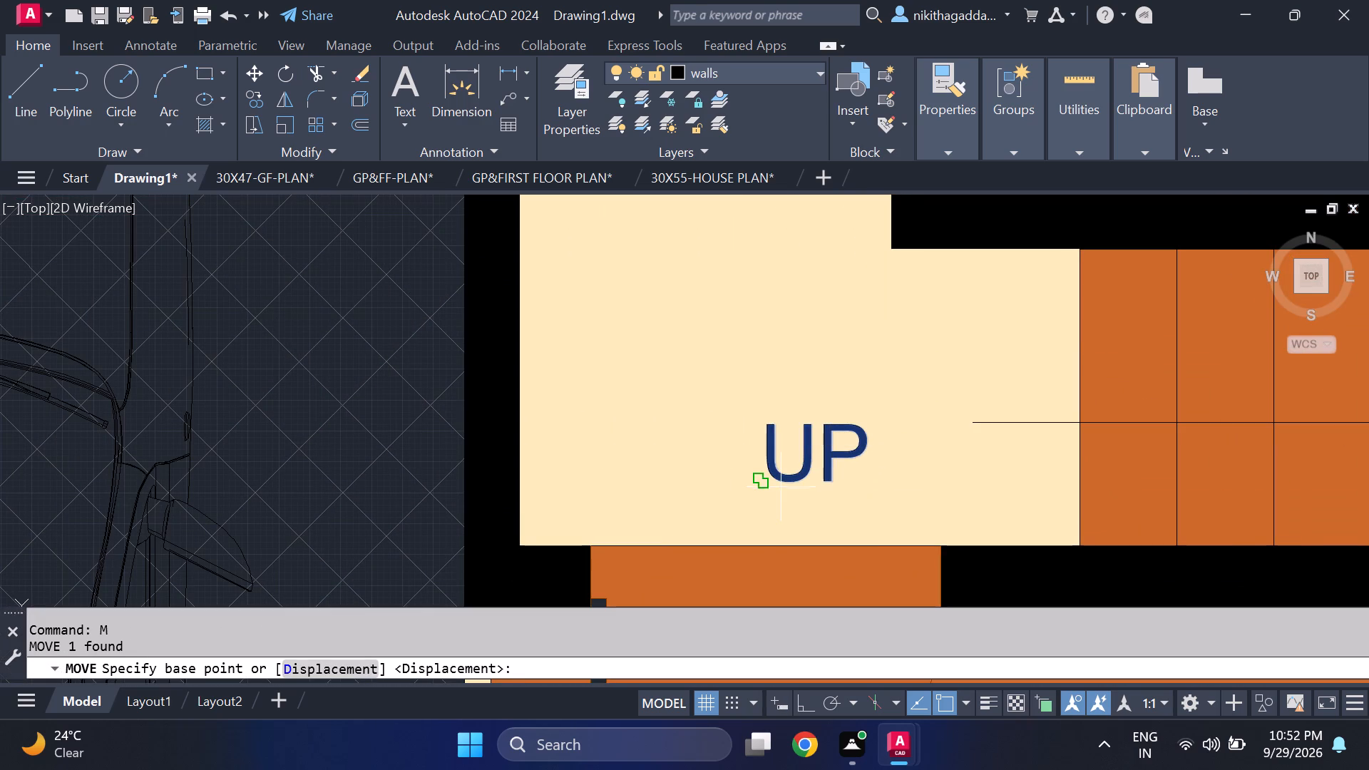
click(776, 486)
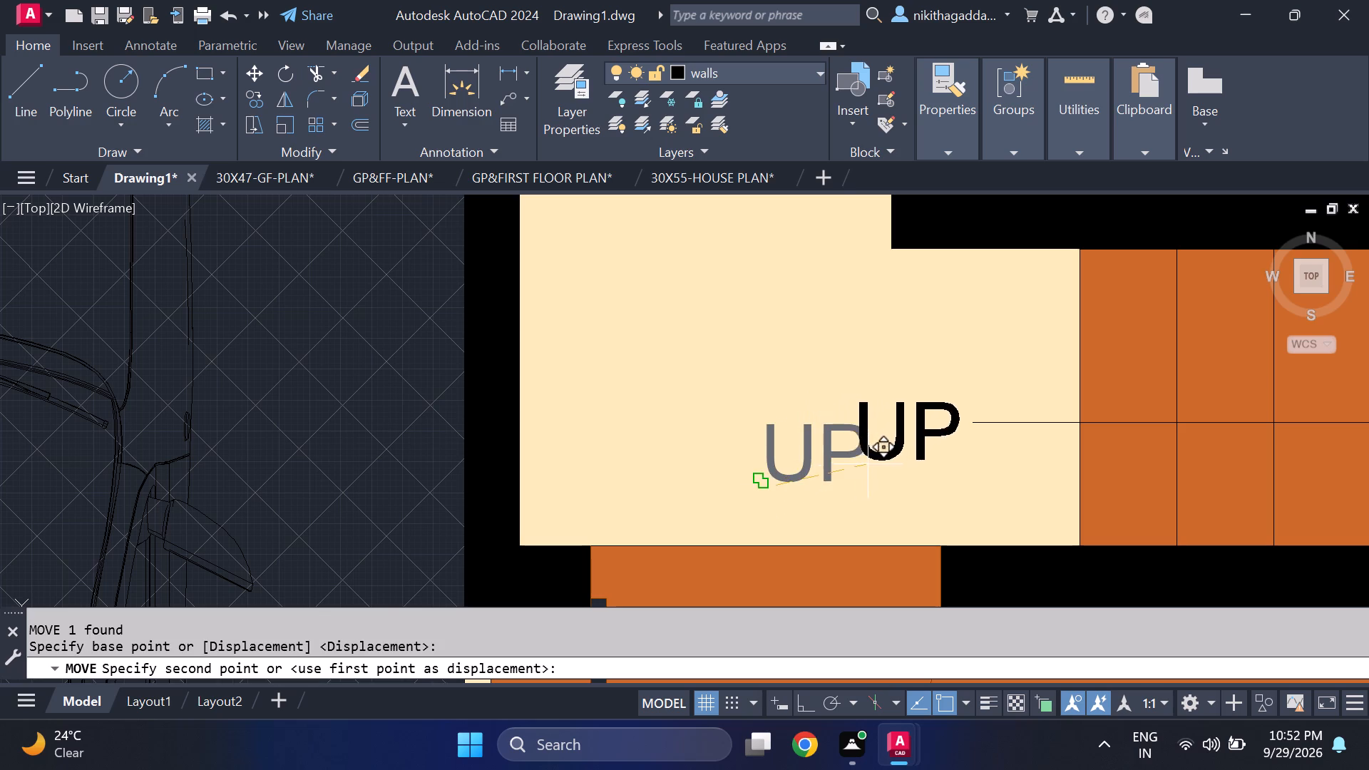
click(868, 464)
Move the UP text from its lower-left corner so it sits directly at the tail of the staircase direction arrow.
click(817, 454)
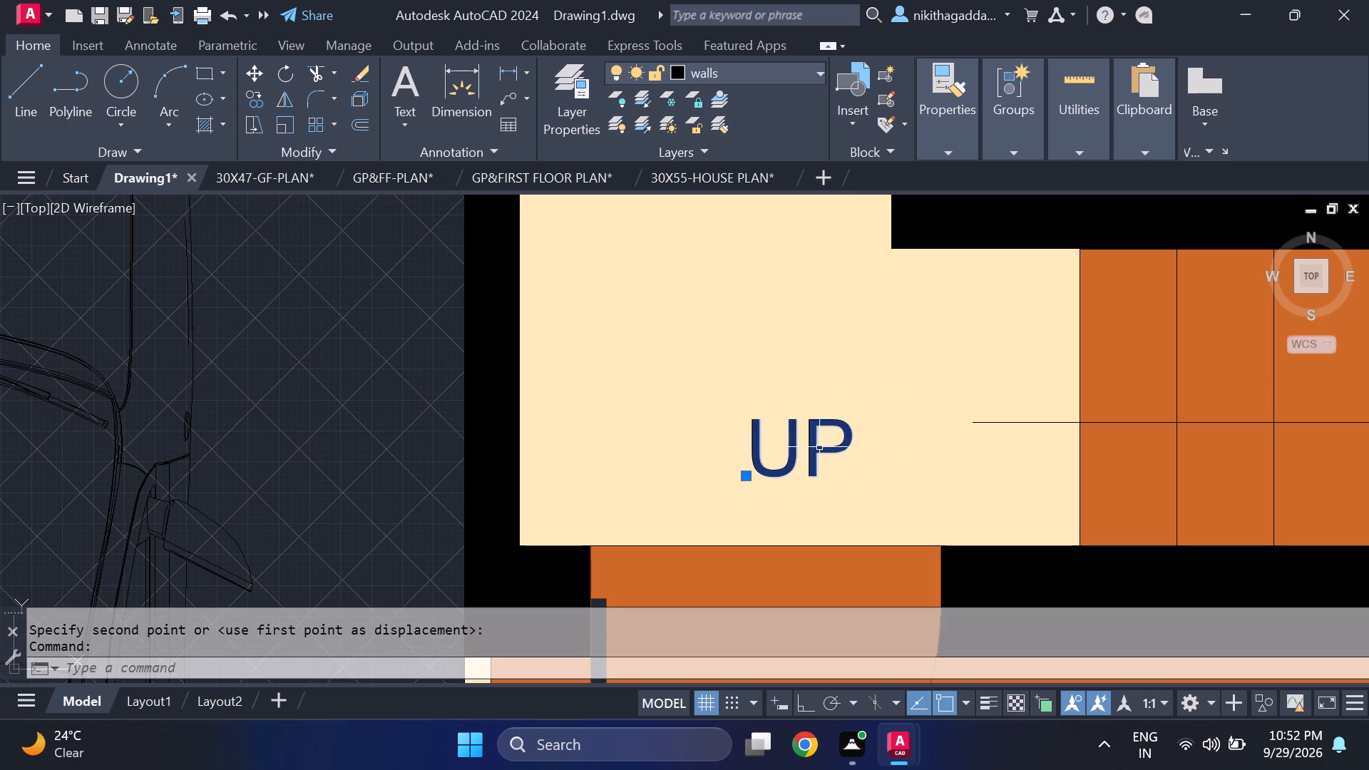
key(m)
key(Return)
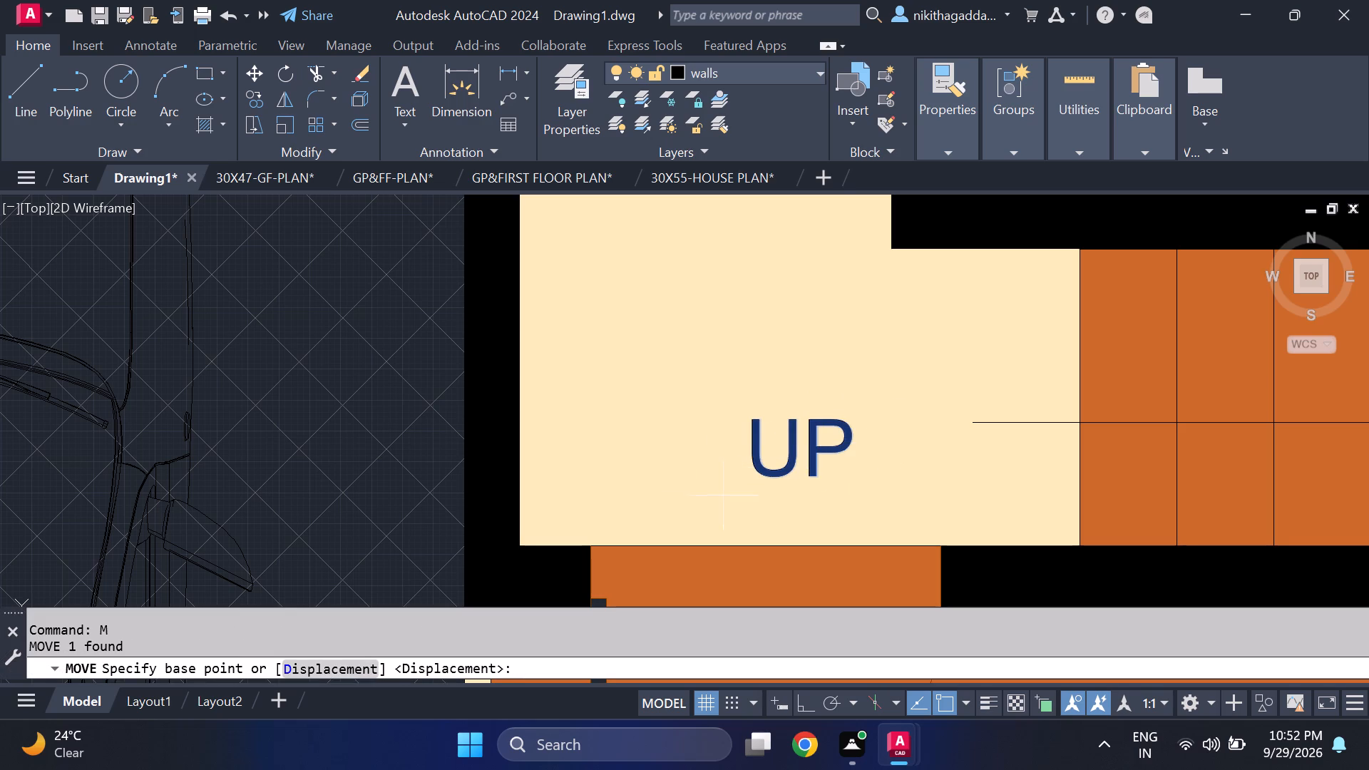
click(744, 481)
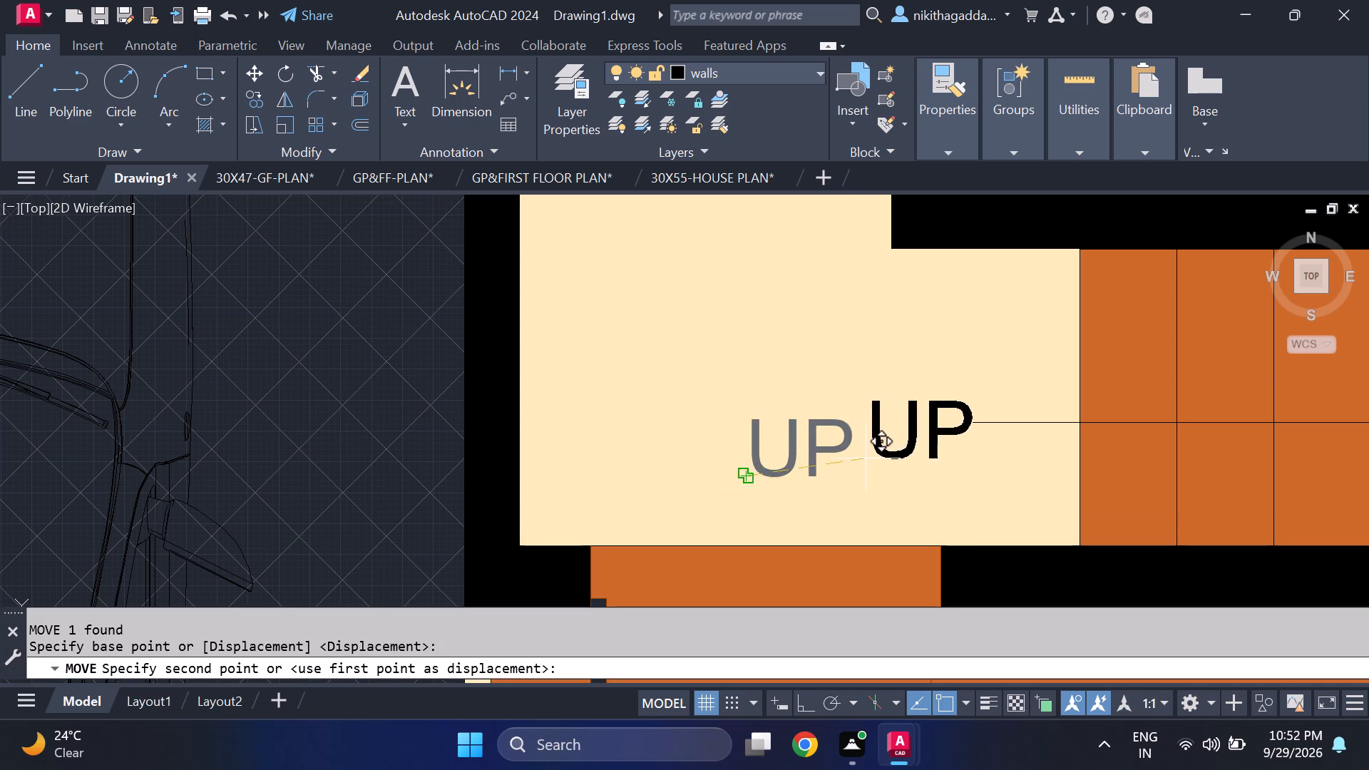
scroll(866, 458, up, 3)
click(846, 462)
scroll(852, 458, down, 4)
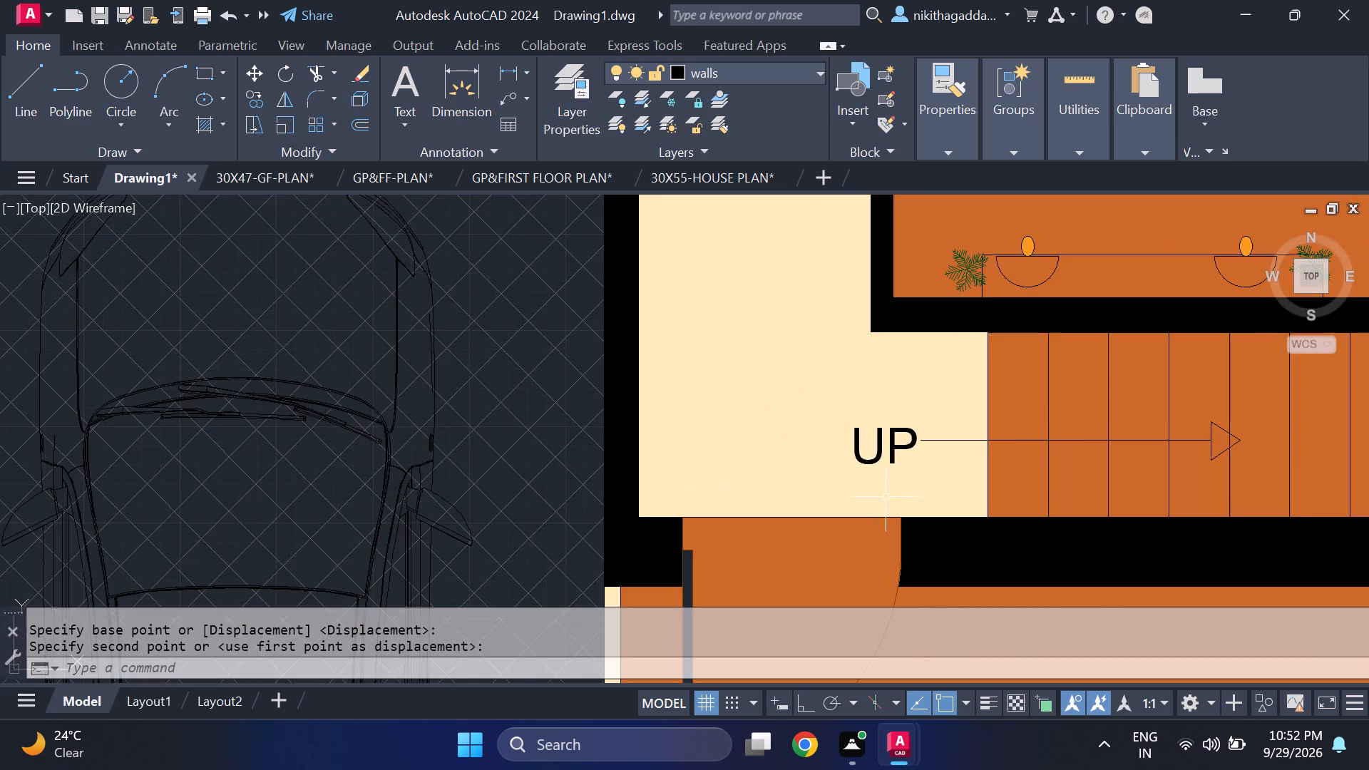
Examine the UP label at the staircase and the overall look of the labelled house plan.
scroll(899, 488, down, 3)
scroll(1002, 500, down, 3)
scroll(1003, 500, up, 4)
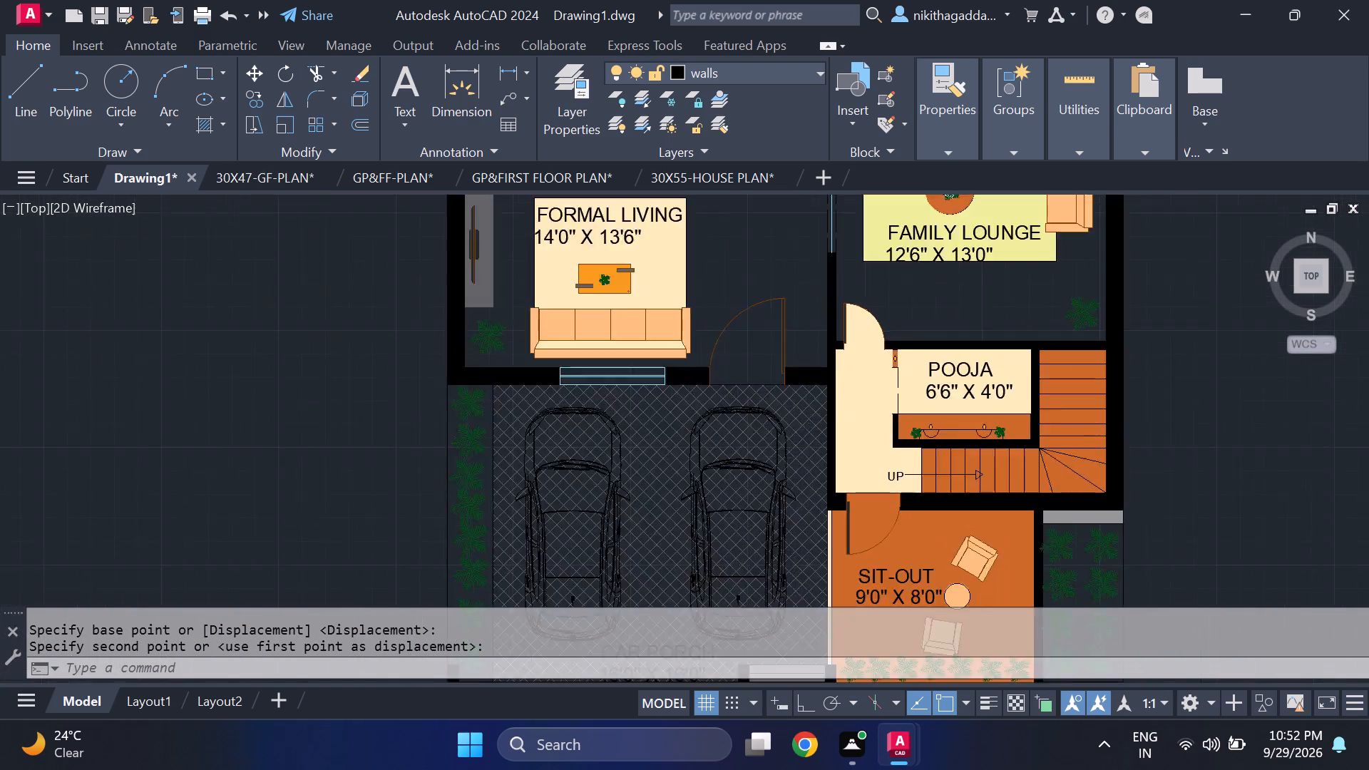
scroll(987, 483, up, 3)
scroll(987, 486, down, 5)
scroll(1044, 498, down, 3)
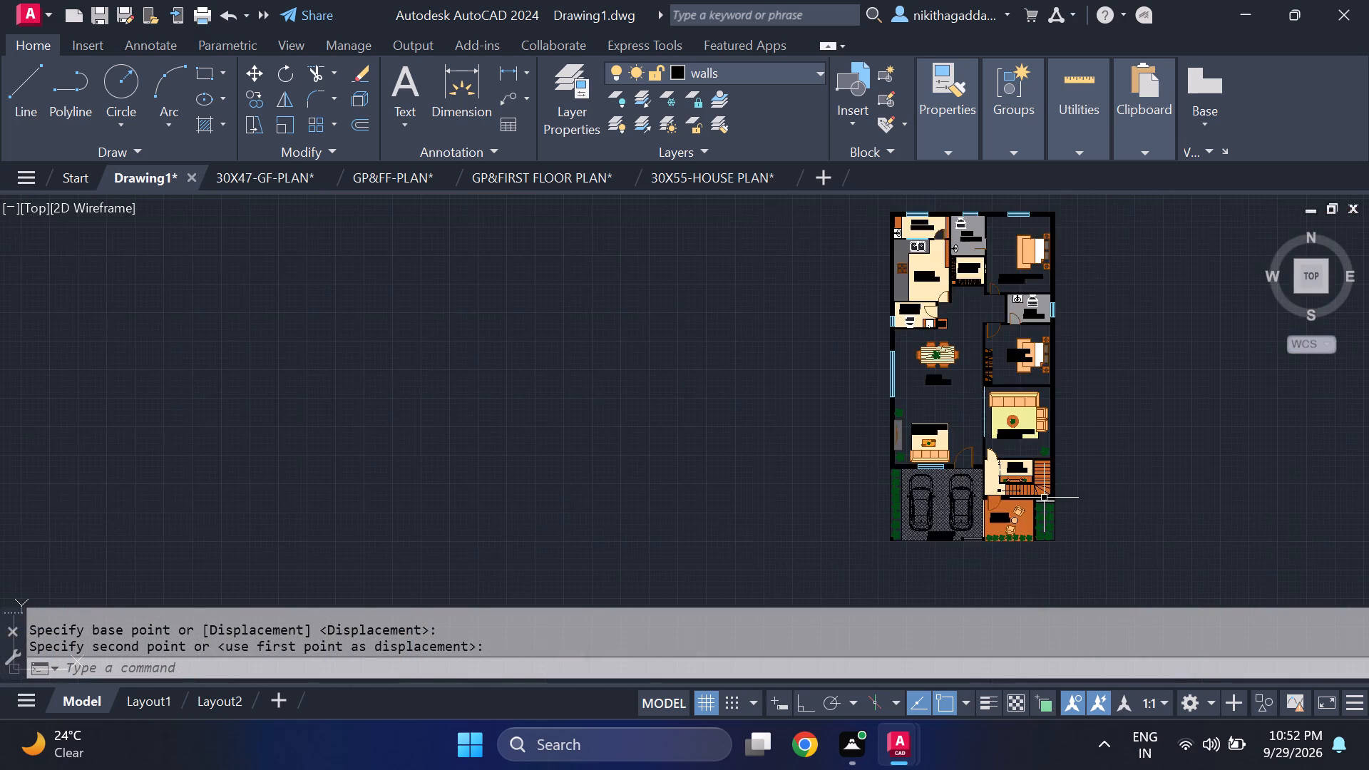
scroll(1044, 496, up, 4)
scroll(1024, 522, down, 1)
middle_drag(1022, 522, 1013, 520)
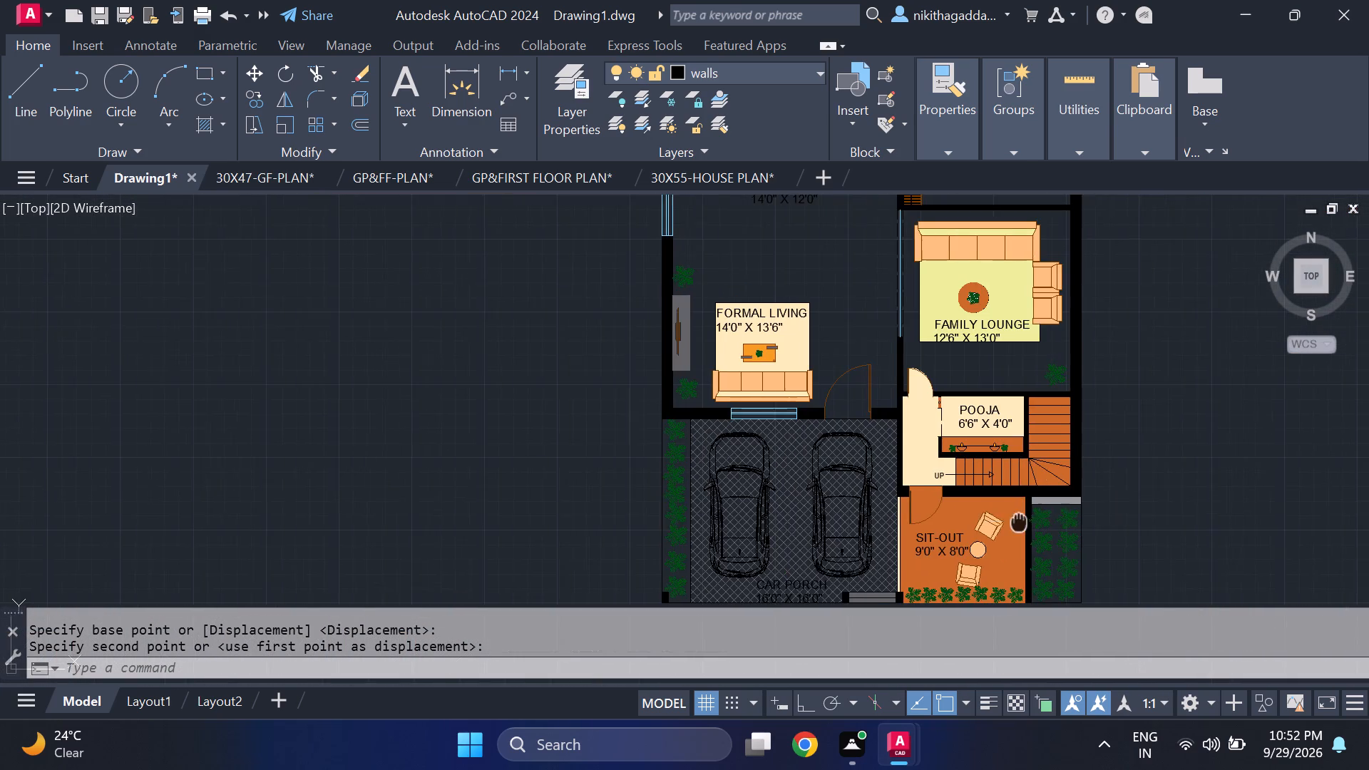
middle_drag(1013, 520, 793, 497)
scroll(781, 492, down, 2)
middle_drag(767, 376, 780, 465)
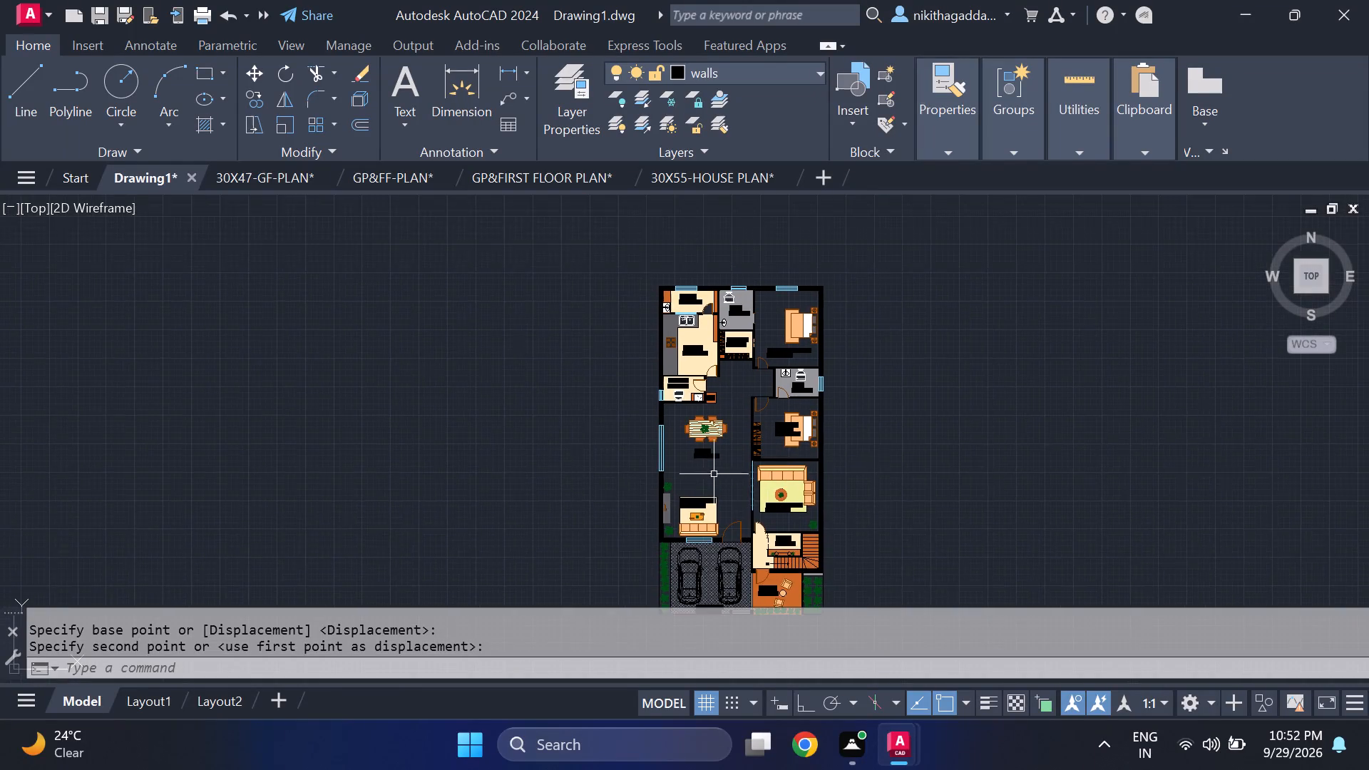
middle_drag(697, 476, 552, 428)
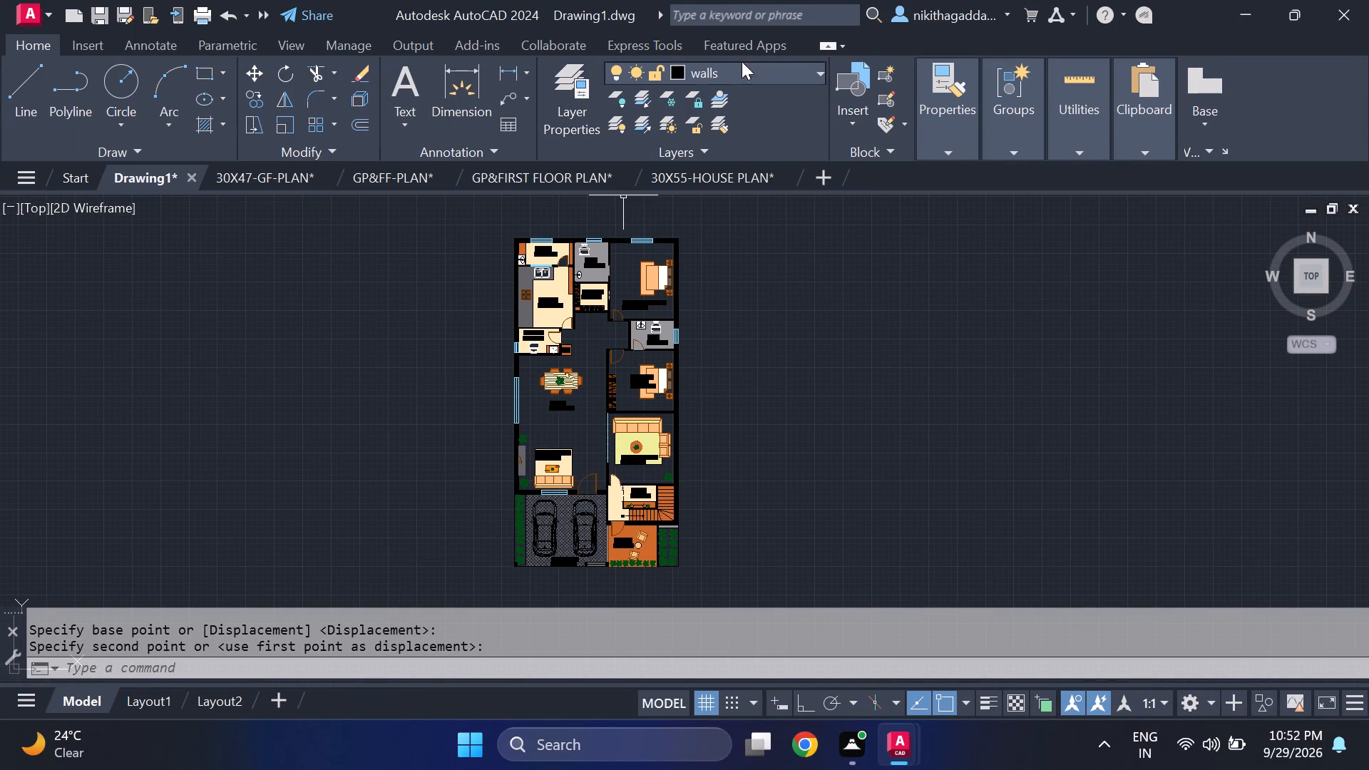
Make text the current layer and add a linear dimension of the house's overall width above the north wall, with Ortho on.
click(809, 70)
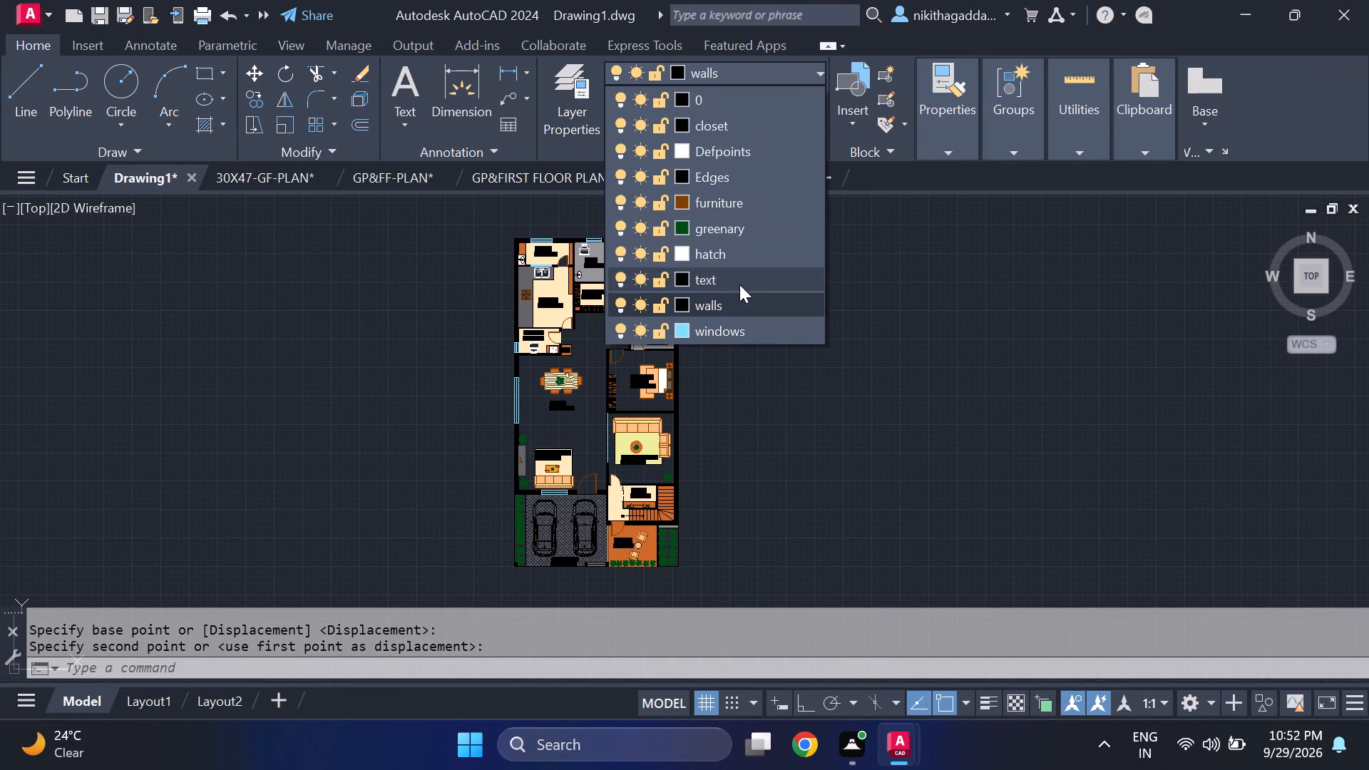
click(737, 279)
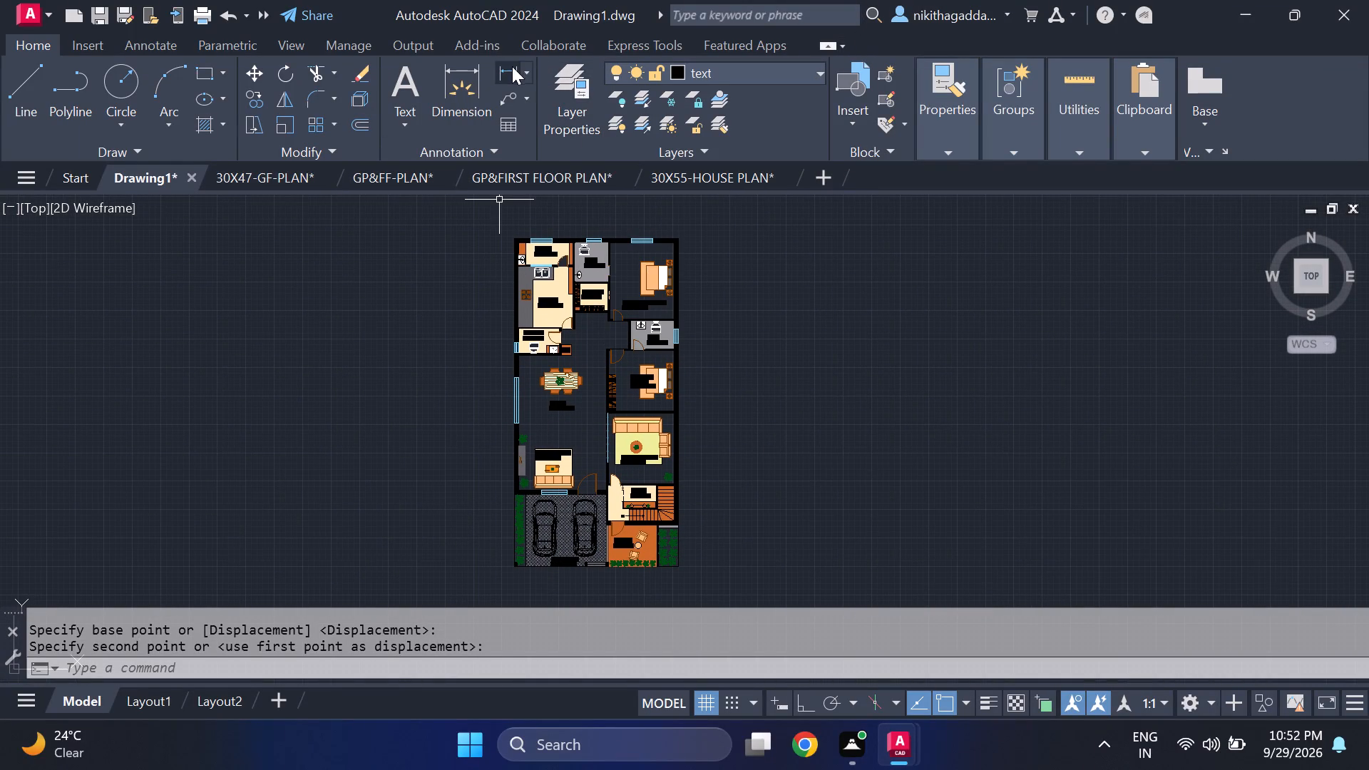
click(511, 70)
scroll(548, 210, up, 2)
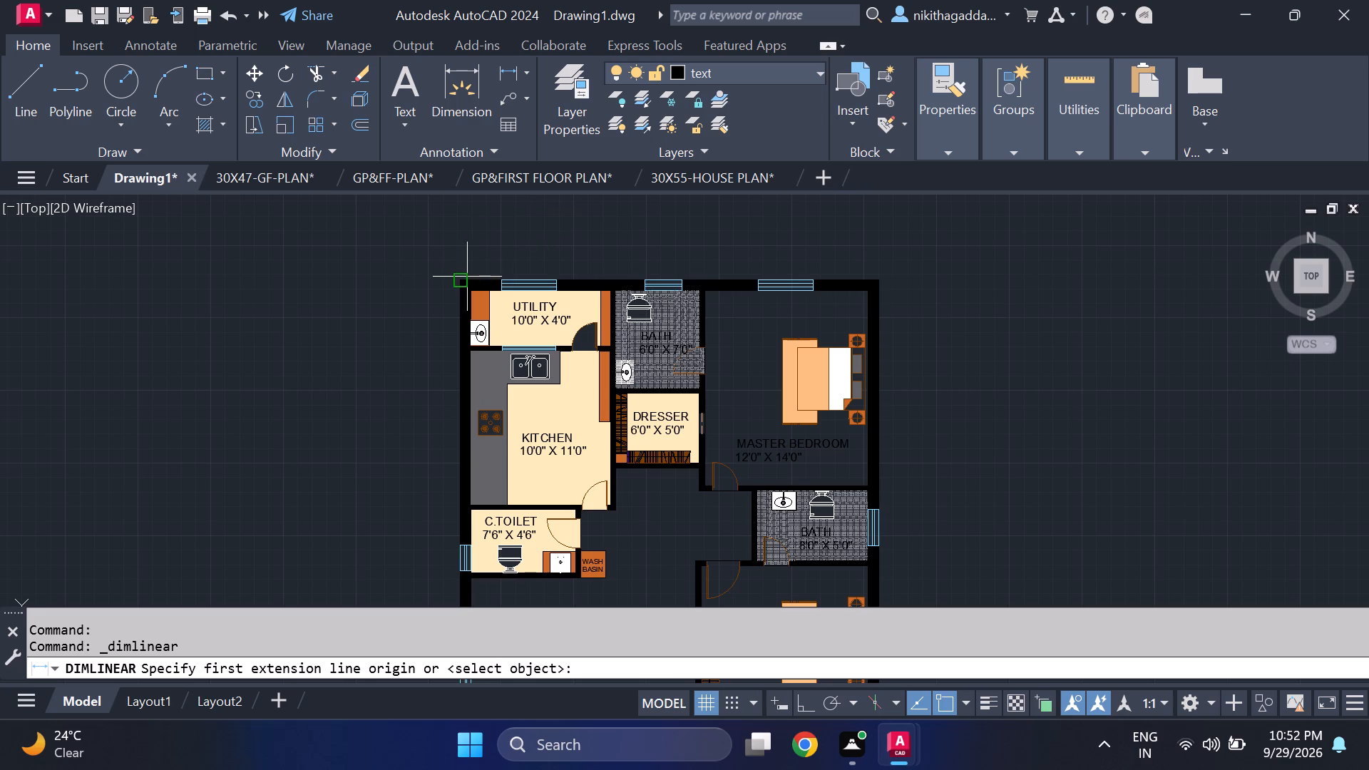
click(463, 241)
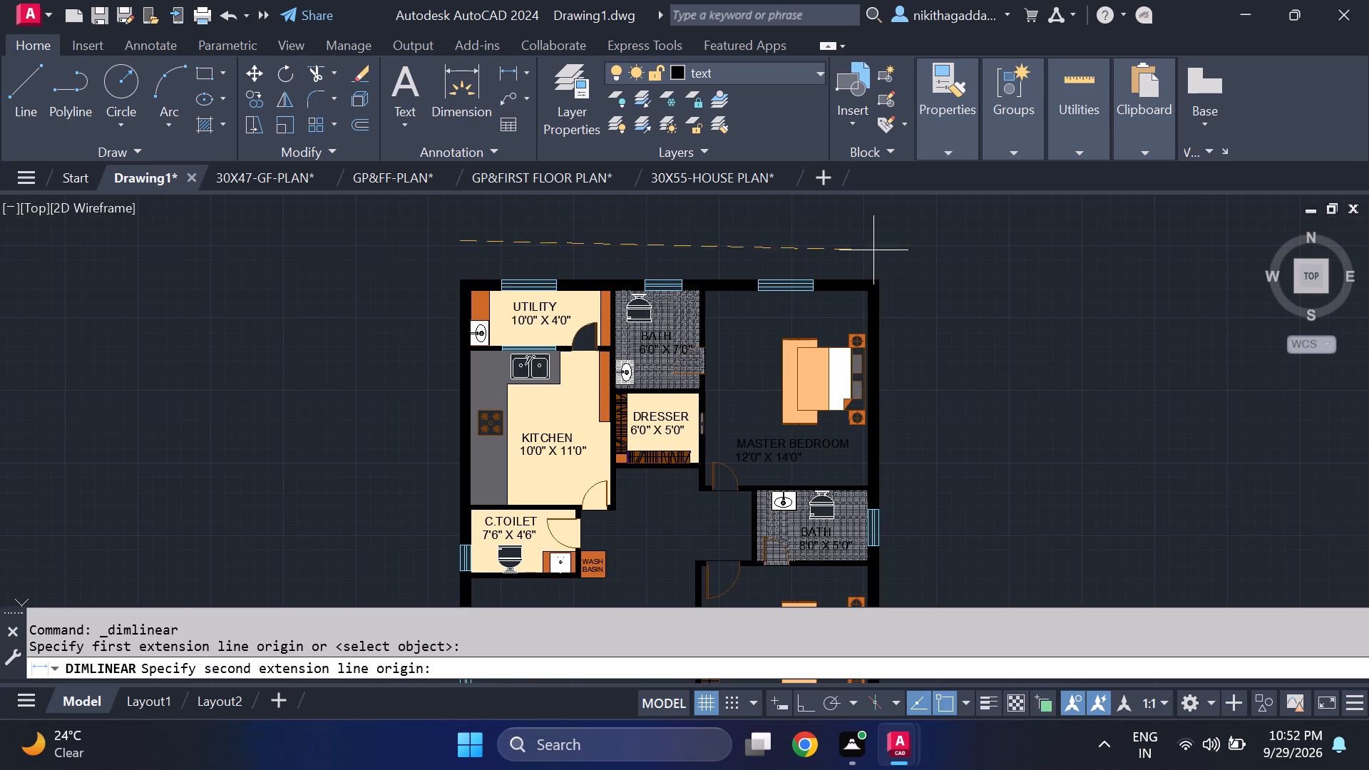
key(F8)
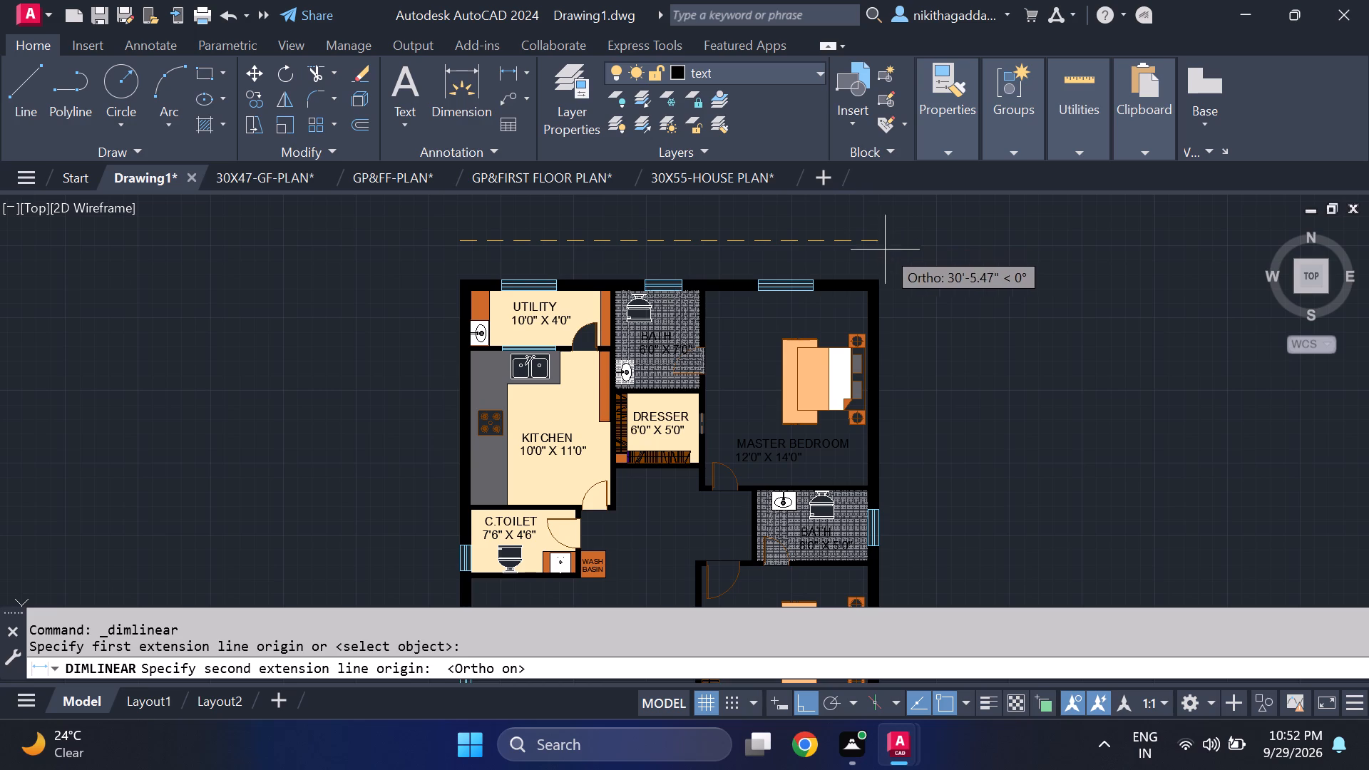
click(877, 240)
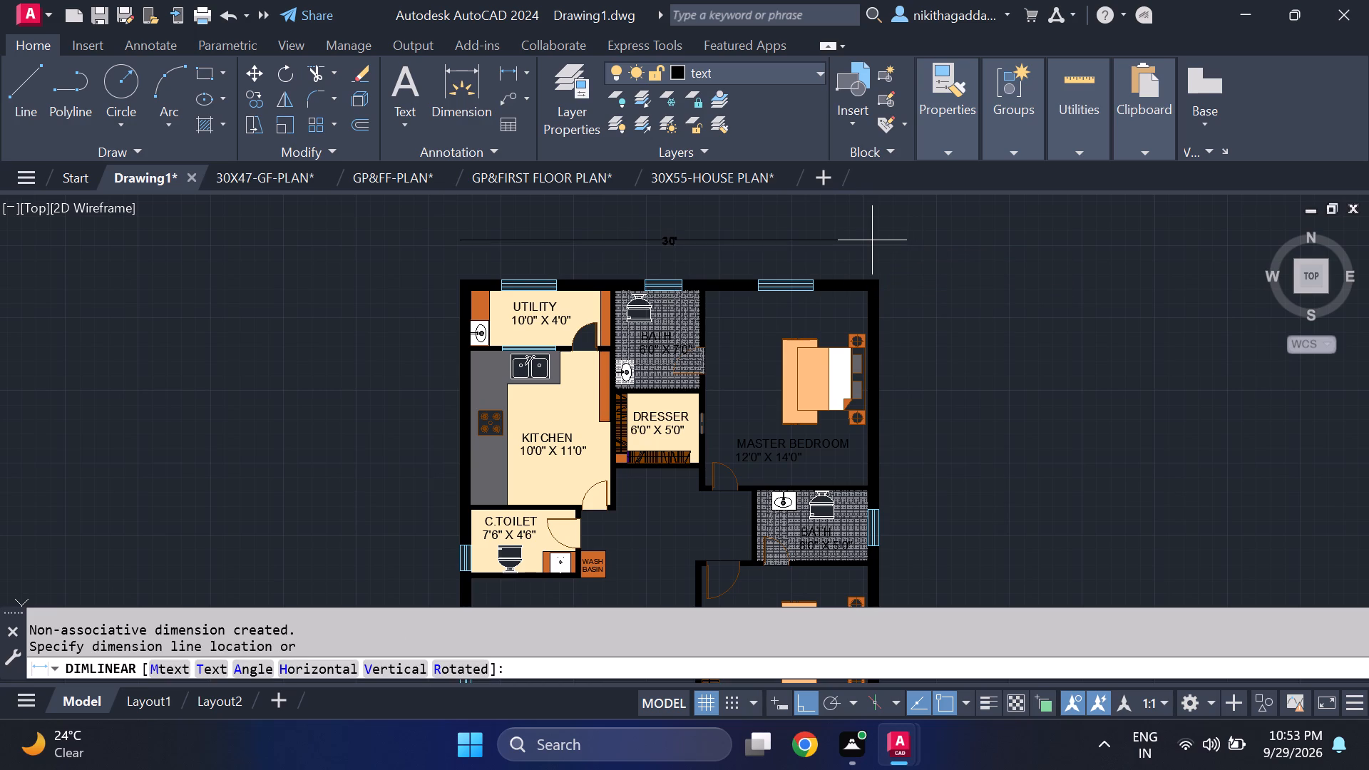
click(872, 237)
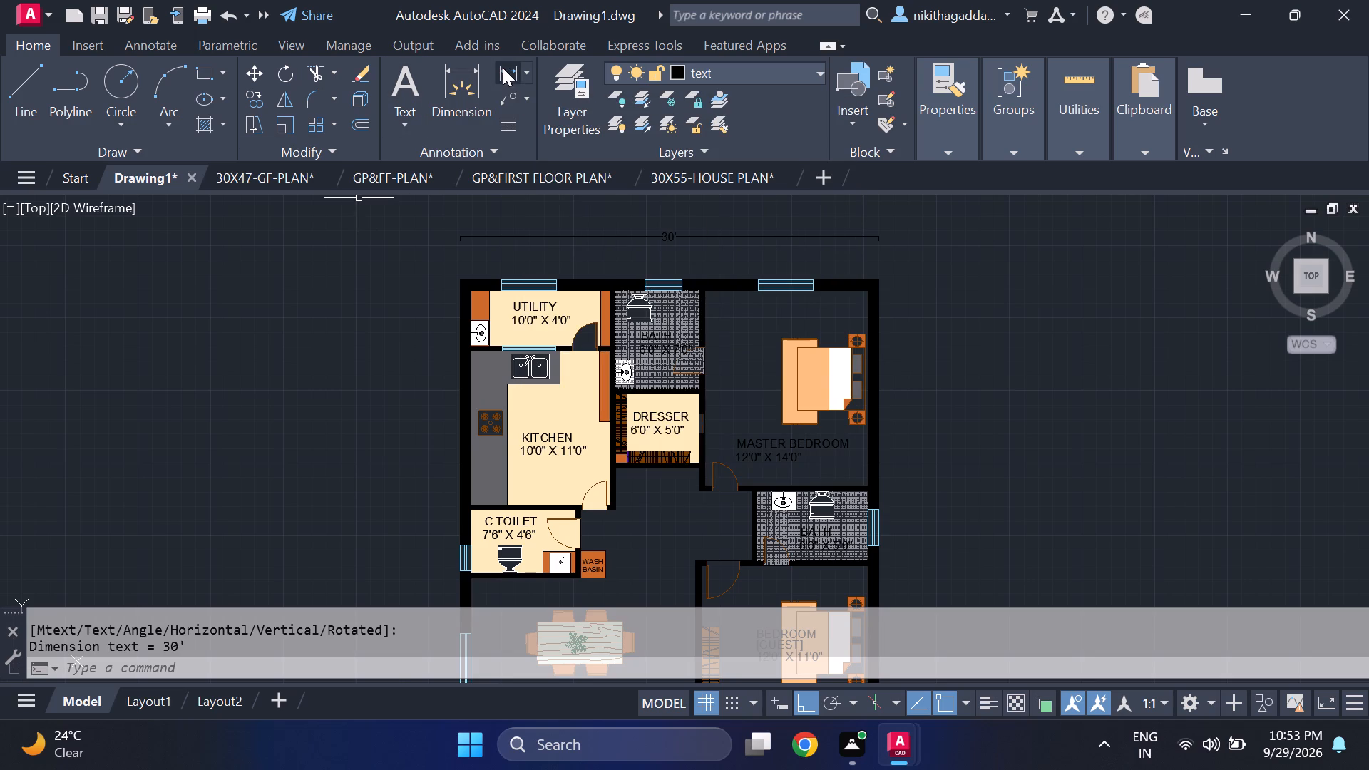
Add a vertical linear dimension of the plan's overall length, west of the house, from the north wall to the car porch's south edge.
click(506, 68)
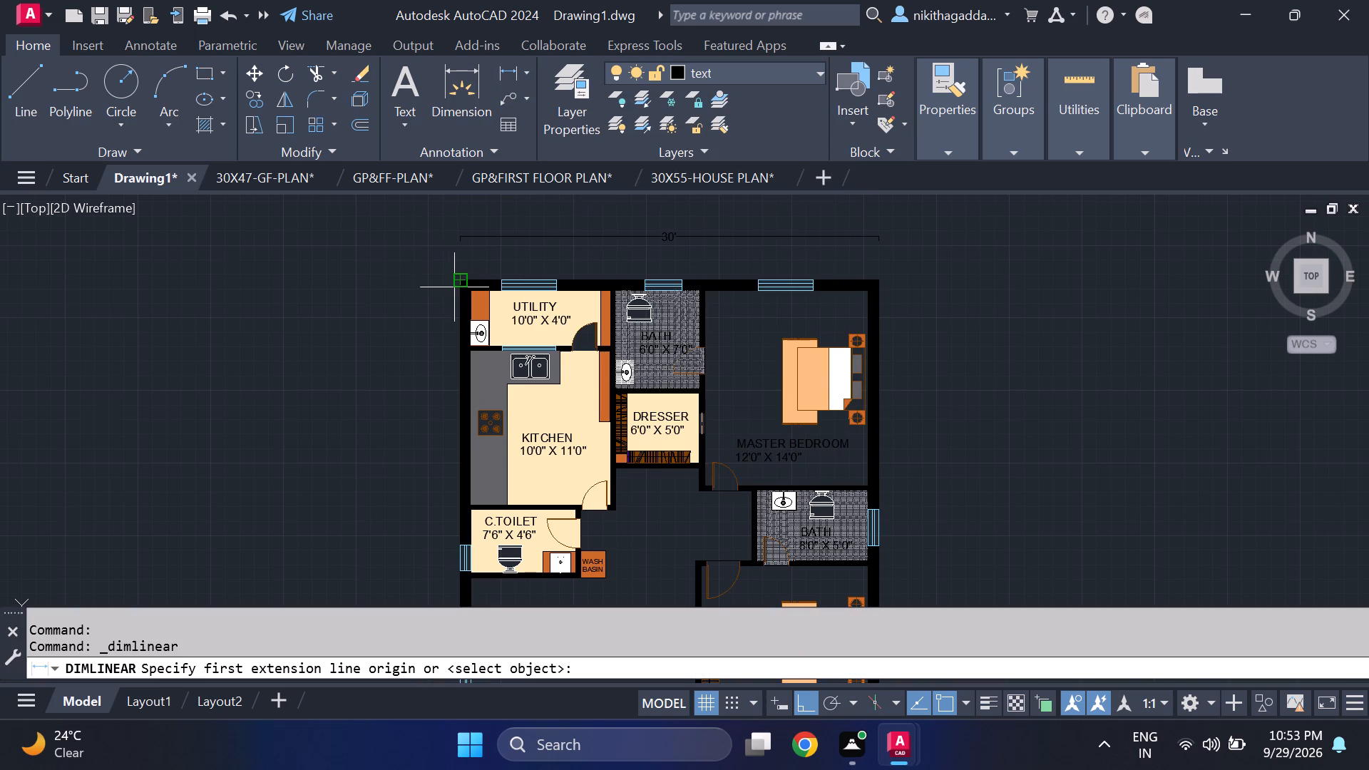
click(413, 289)
scroll(391, 358, down, 4)
scroll(392, 498, up, 4)
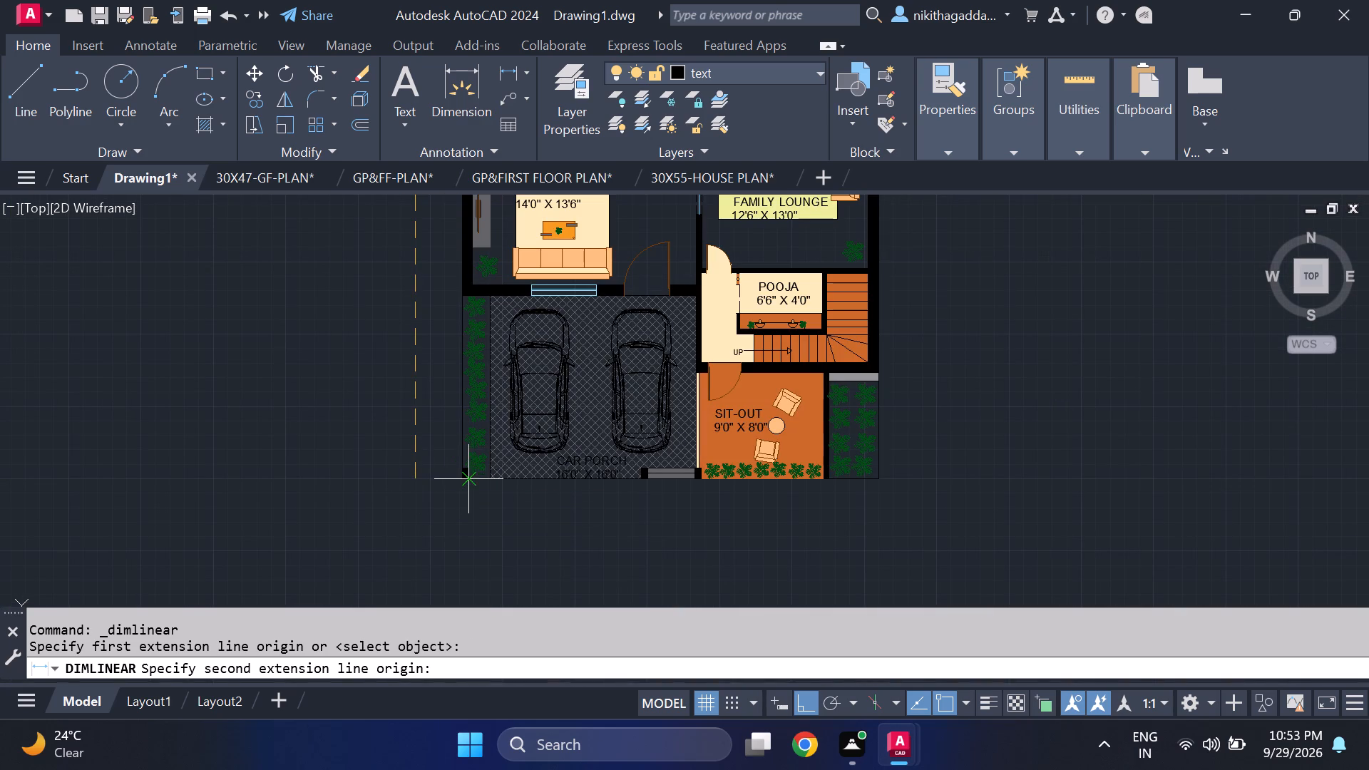
double_click(413, 478)
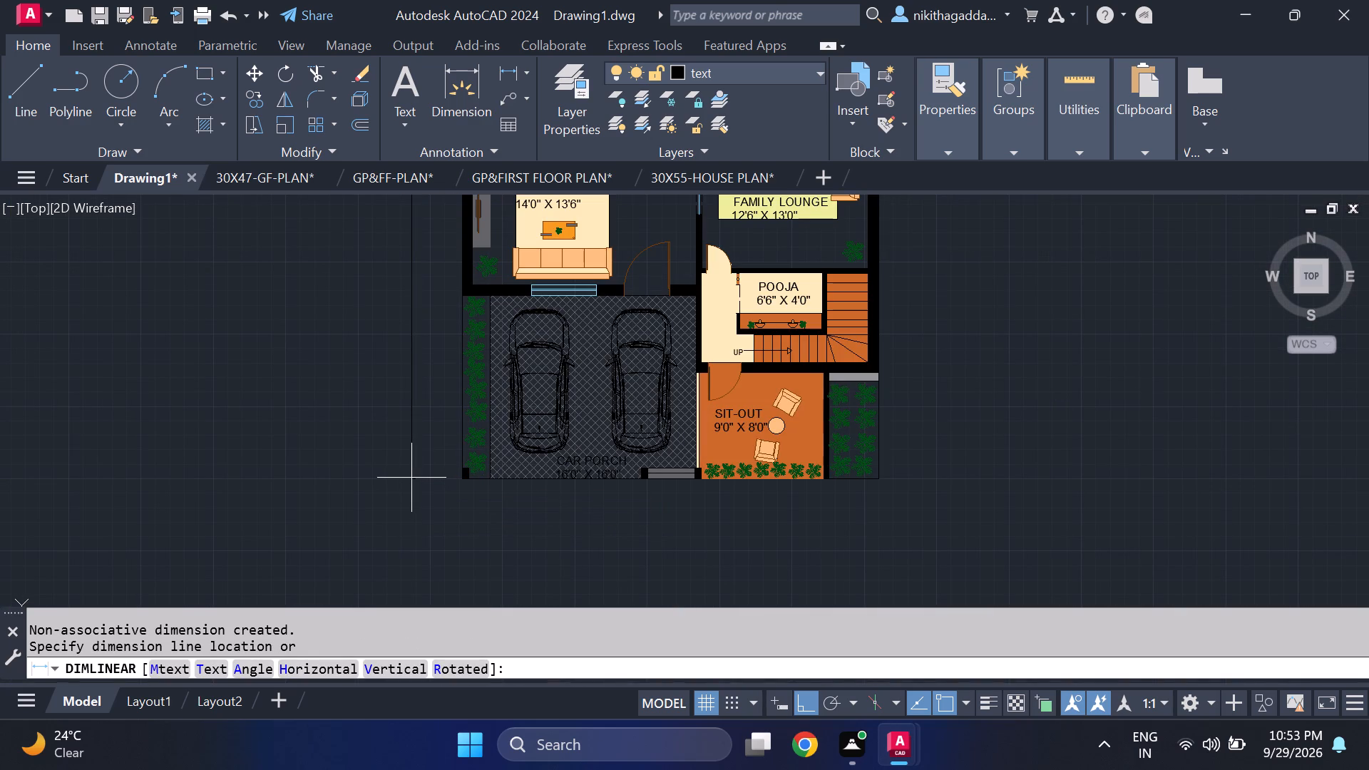
click(414, 480)
Examine the overall length and width dimensions and check the whole floor plan.
scroll(439, 369, down, 3)
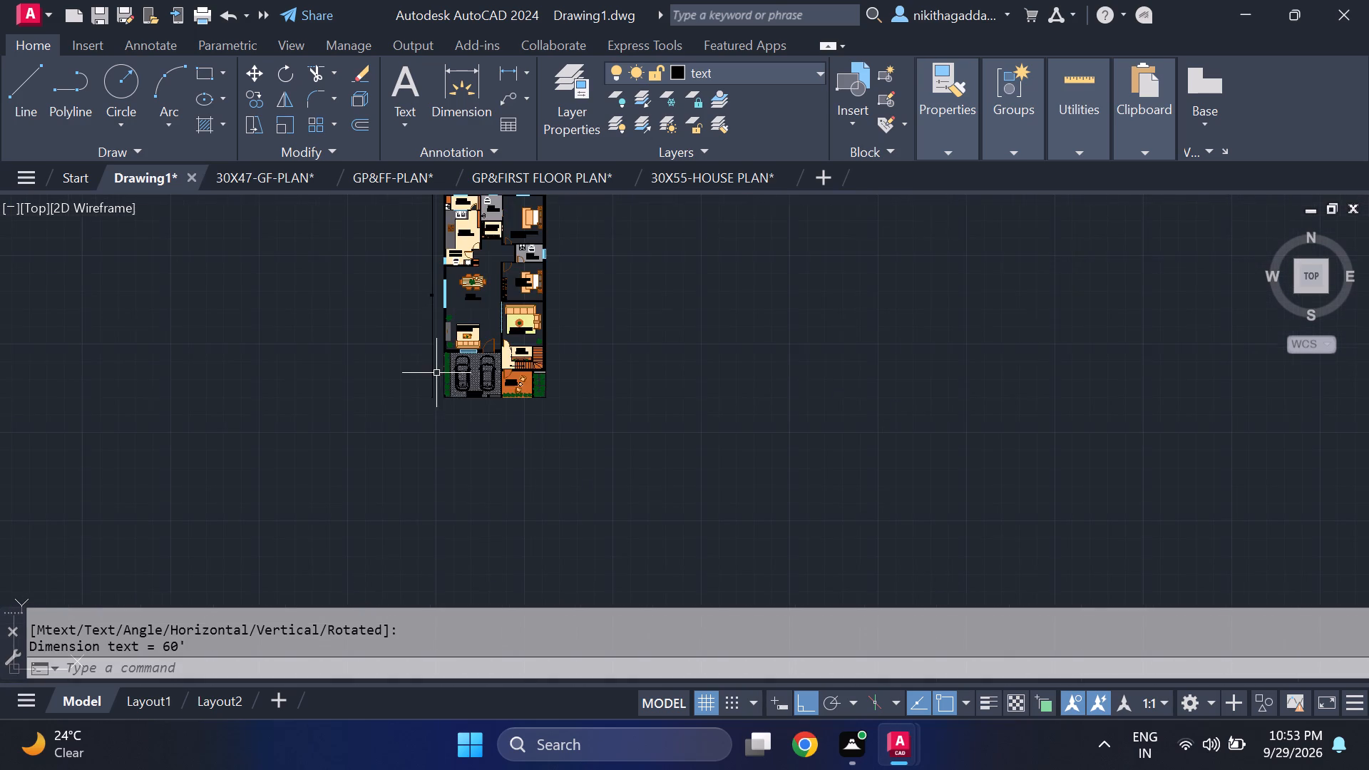
middle_drag(445, 451, 445, 557)
scroll(430, 414, up, 3)
scroll(453, 345, up, 3)
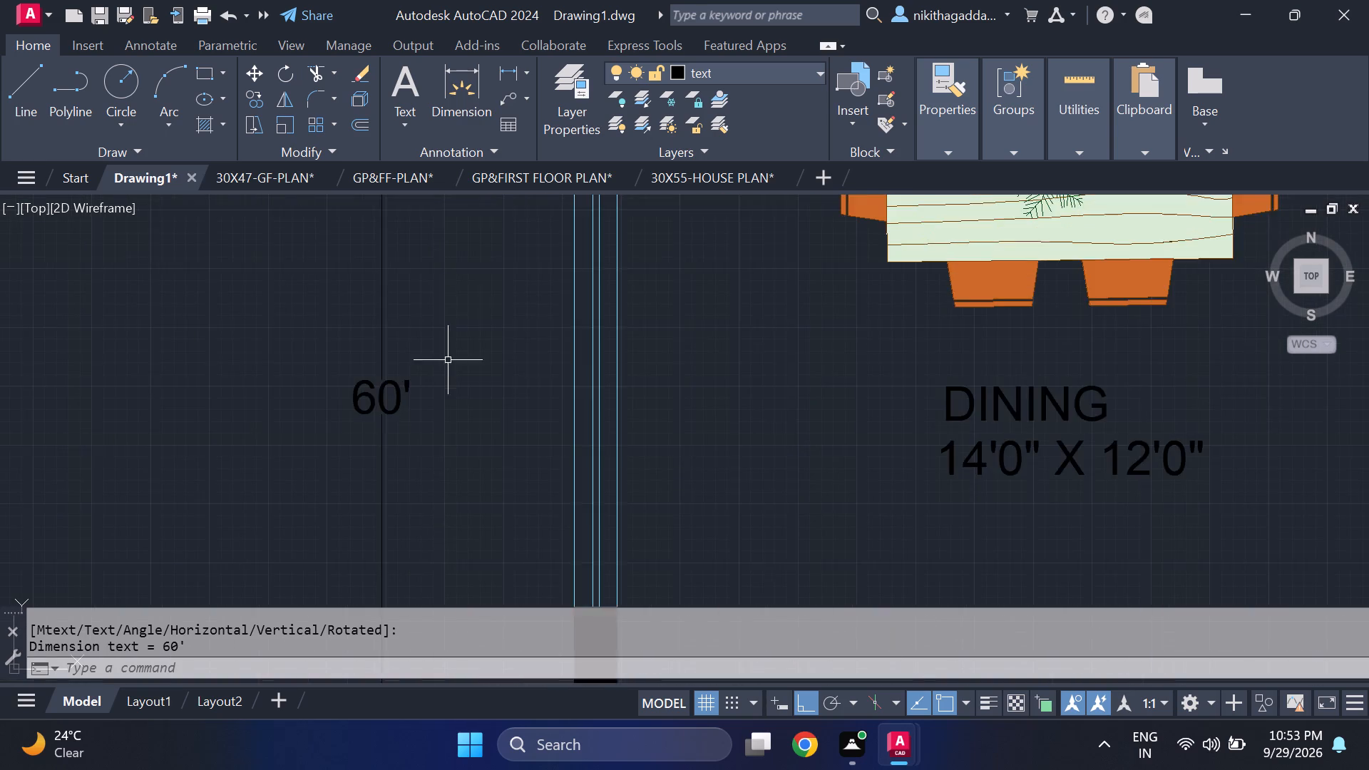
scroll(448, 375, down, 5)
scroll(559, 419, down, 1)
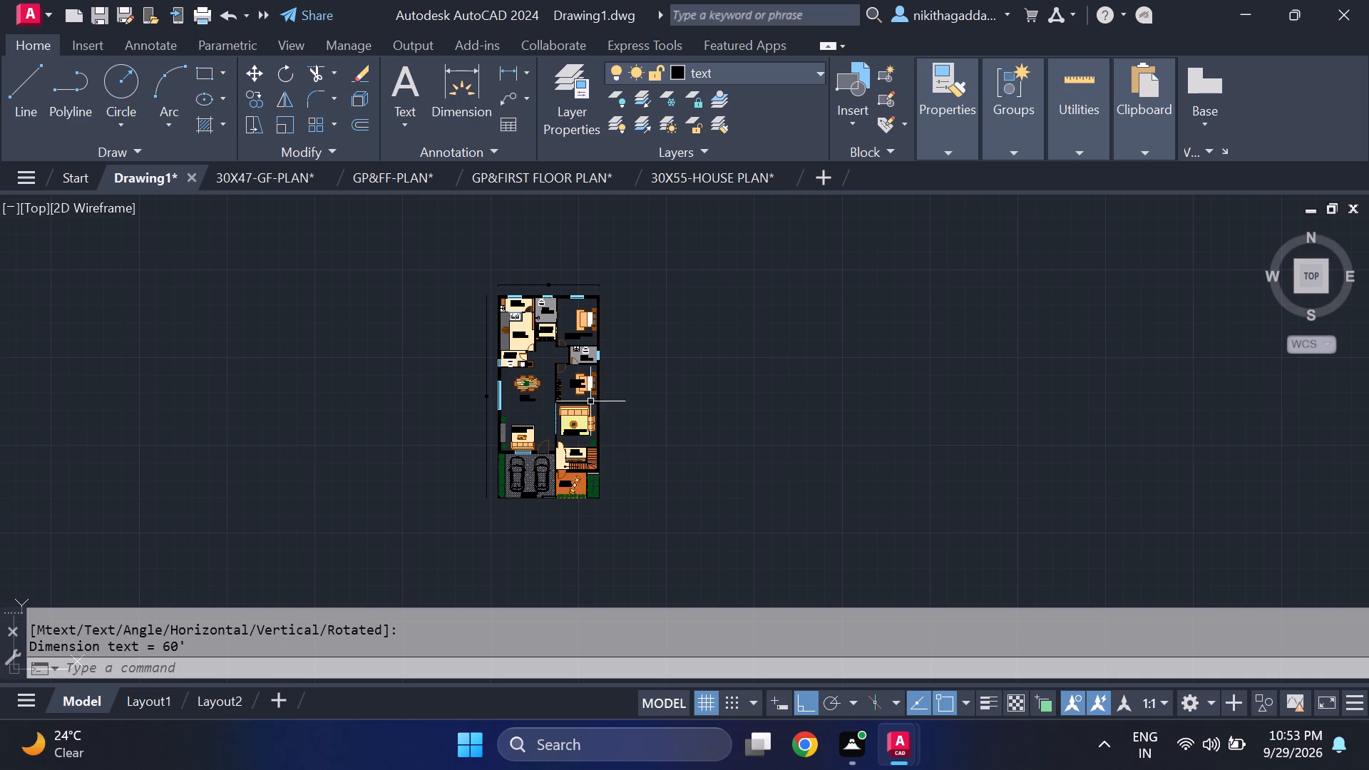
scroll(575, 412, up, 2)
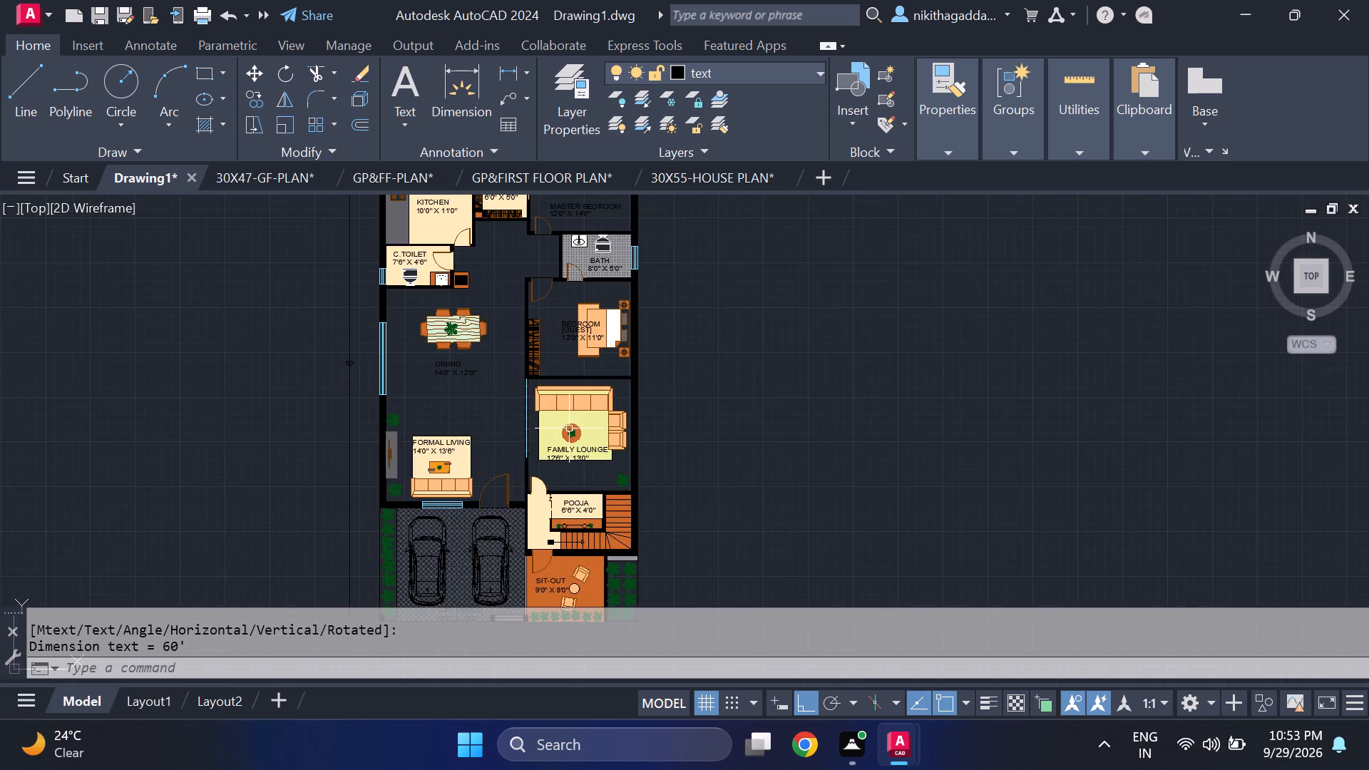
scroll(568, 430, down, 1)
middle_drag(565, 426, 553, 418)
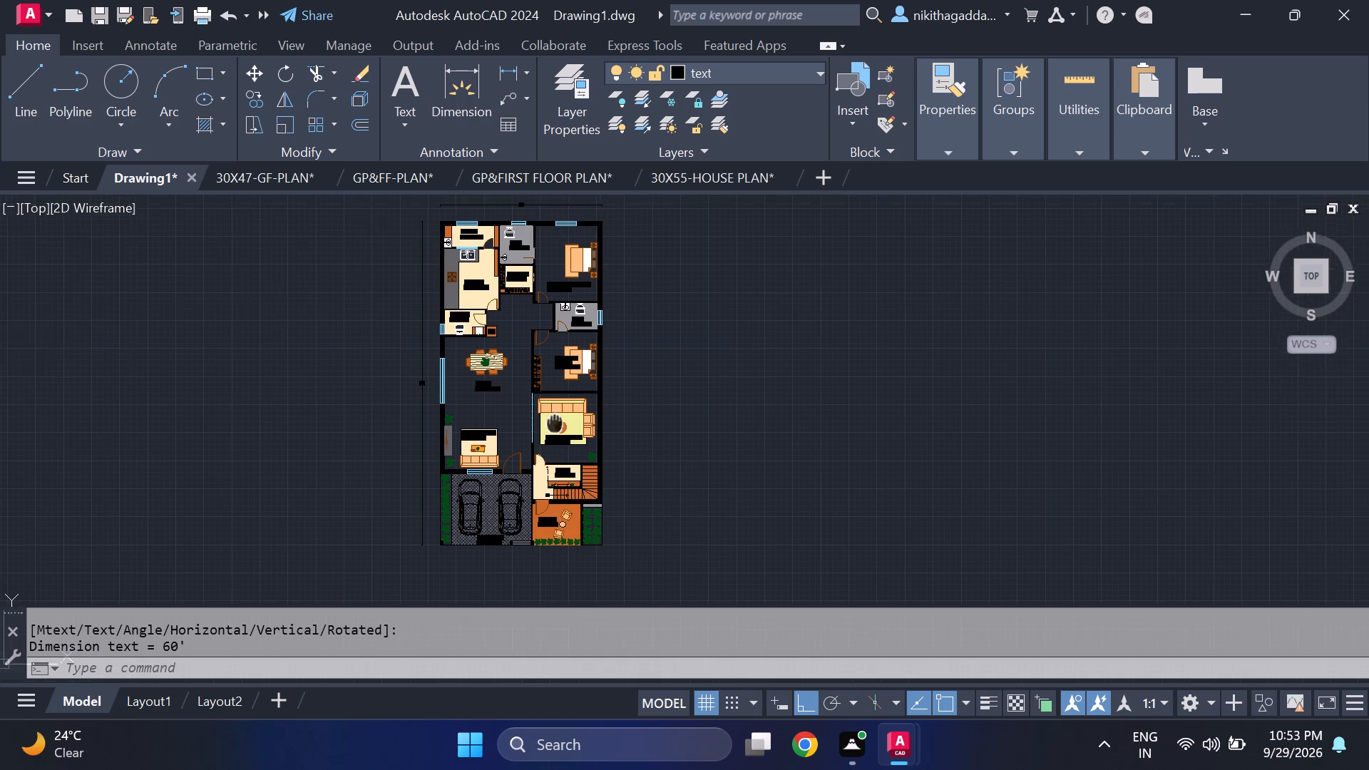
middle_drag(553, 418, 553, 349)
scroll(553, 349, down, 1)
scroll(546, 345, up, 2)
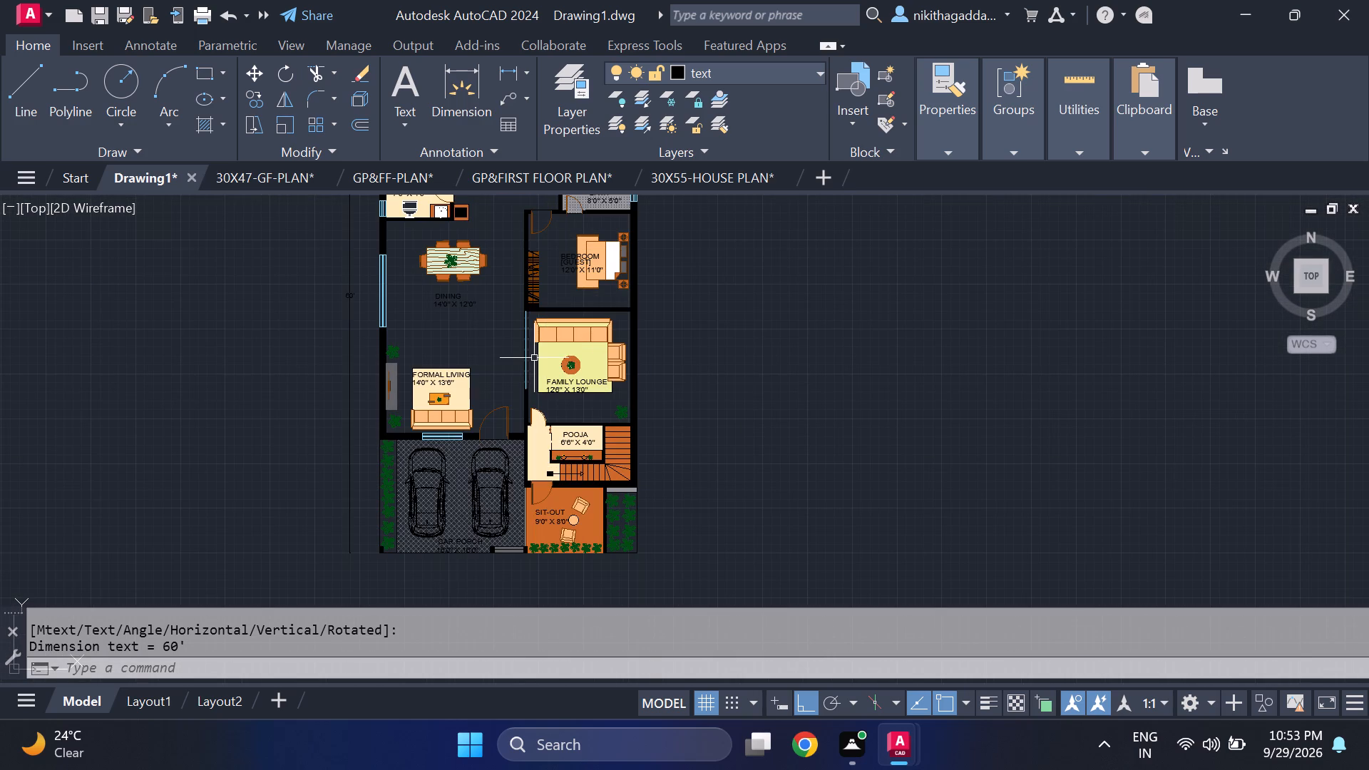
middle_drag(528, 387, 554, 468)
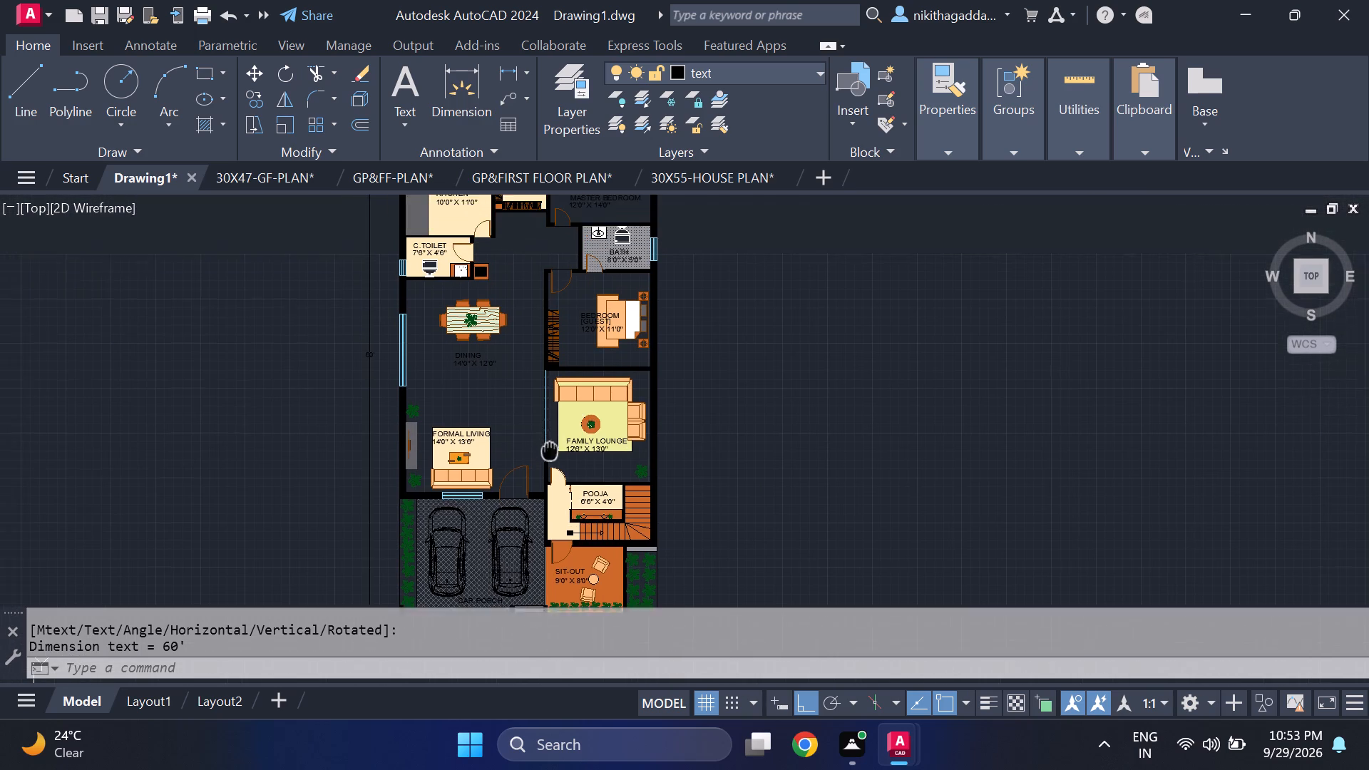
middle_drag(554, 468, 580, 549)
scroll(546, 414, up, 1)
scroll(546, 411, down, 2)
middle_drag(557, 391, 460, 444)
middle_drag(450, 404, 443, 371)
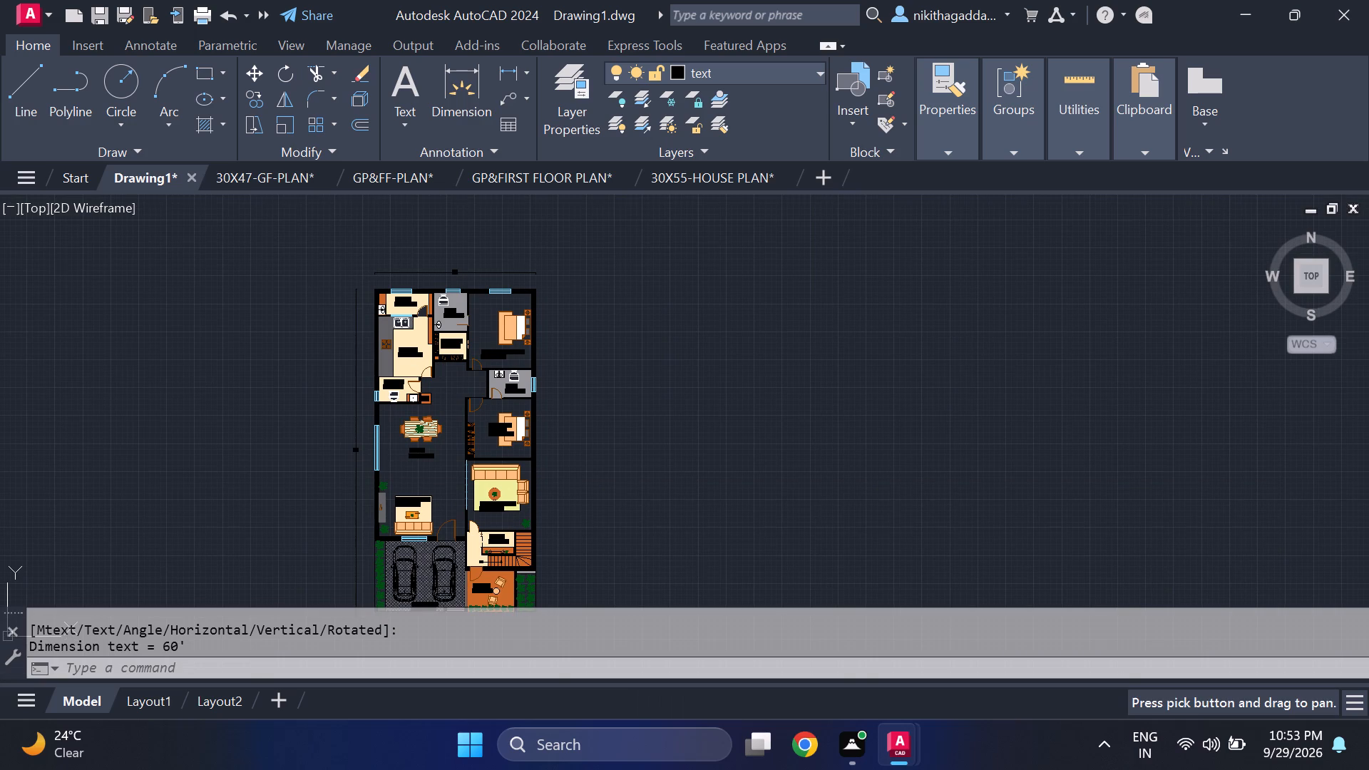
scroll(411, 301, up, 2)
scroll(476, 389, down, 2)
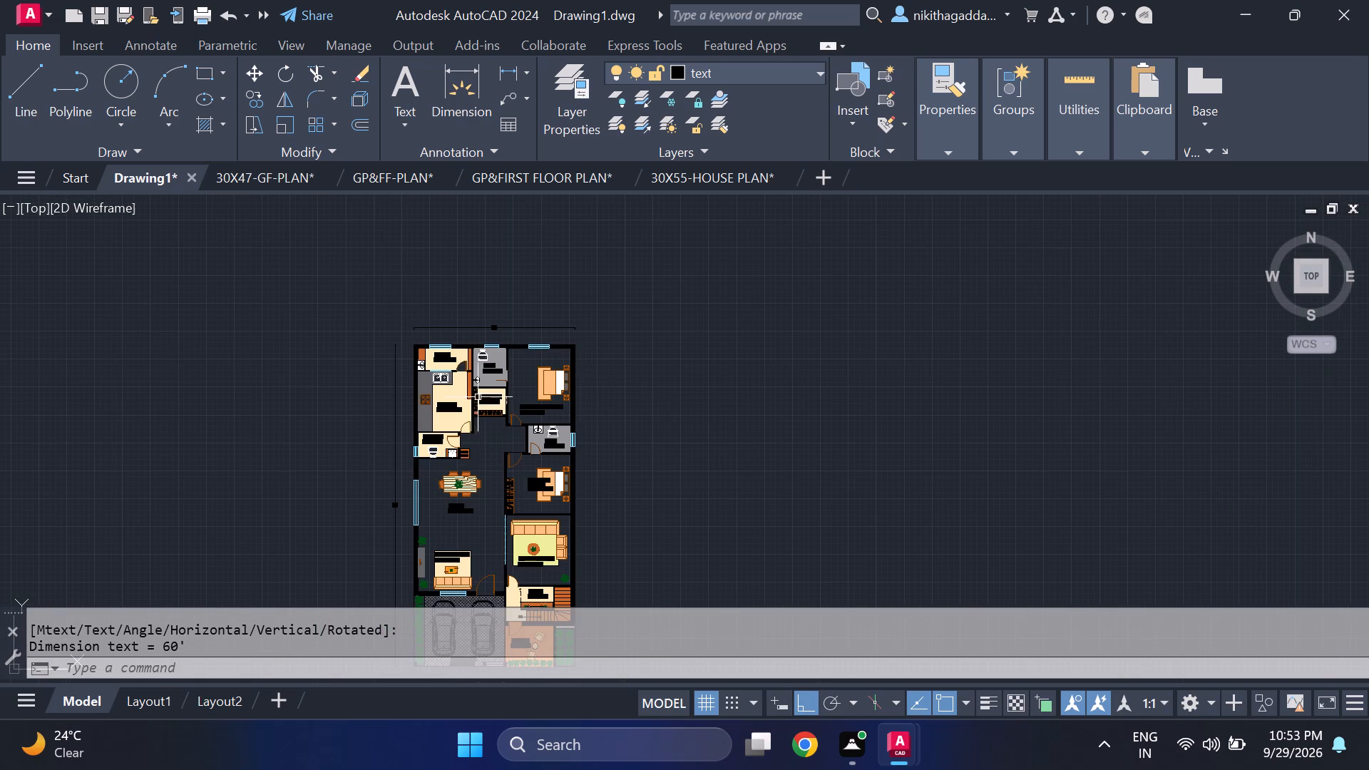
middle_drag(513, 459, 527, 523)
scroll(523, 428, up, 2)
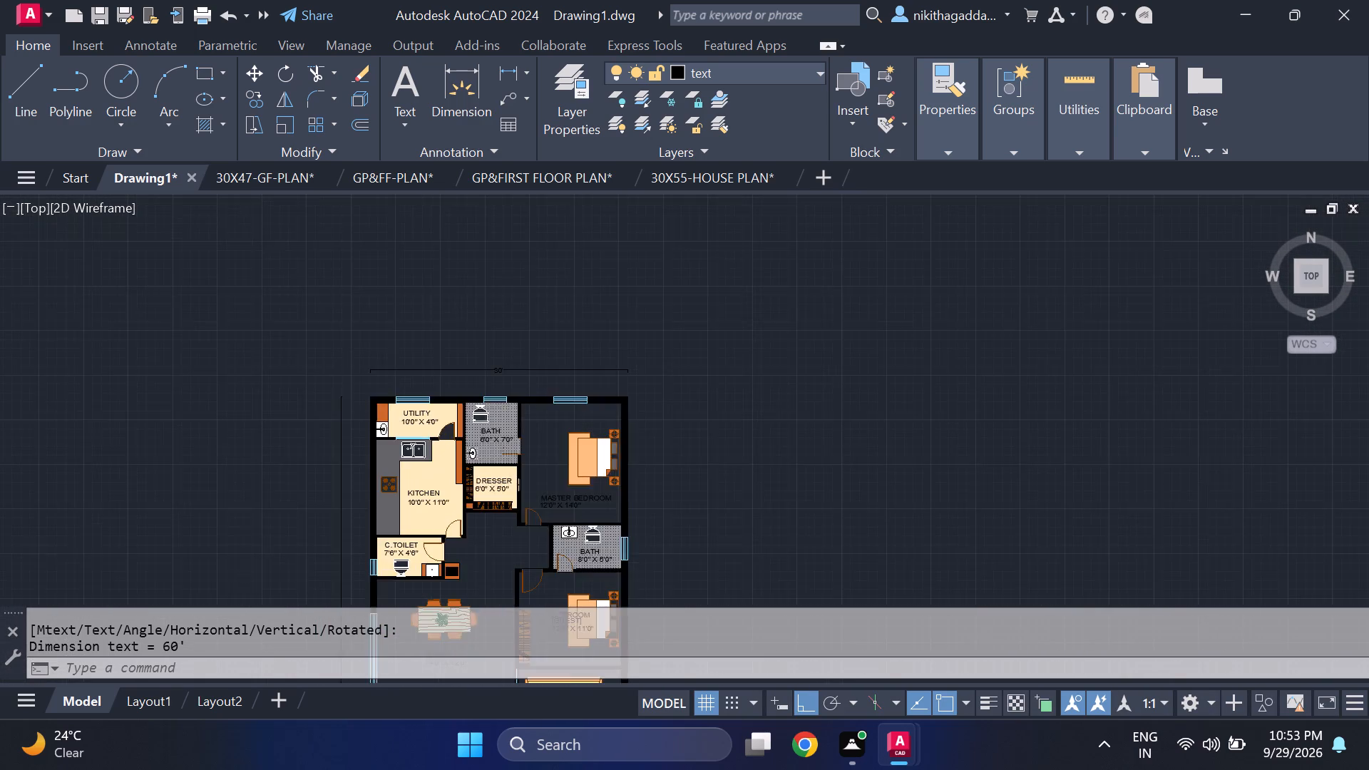
Copy the GROUND FLOOR PLAN title from the GP&FIRST FLOOR PLAN drawing and paste it into Drawing1 above the overall width dimension.
click(242, 170)
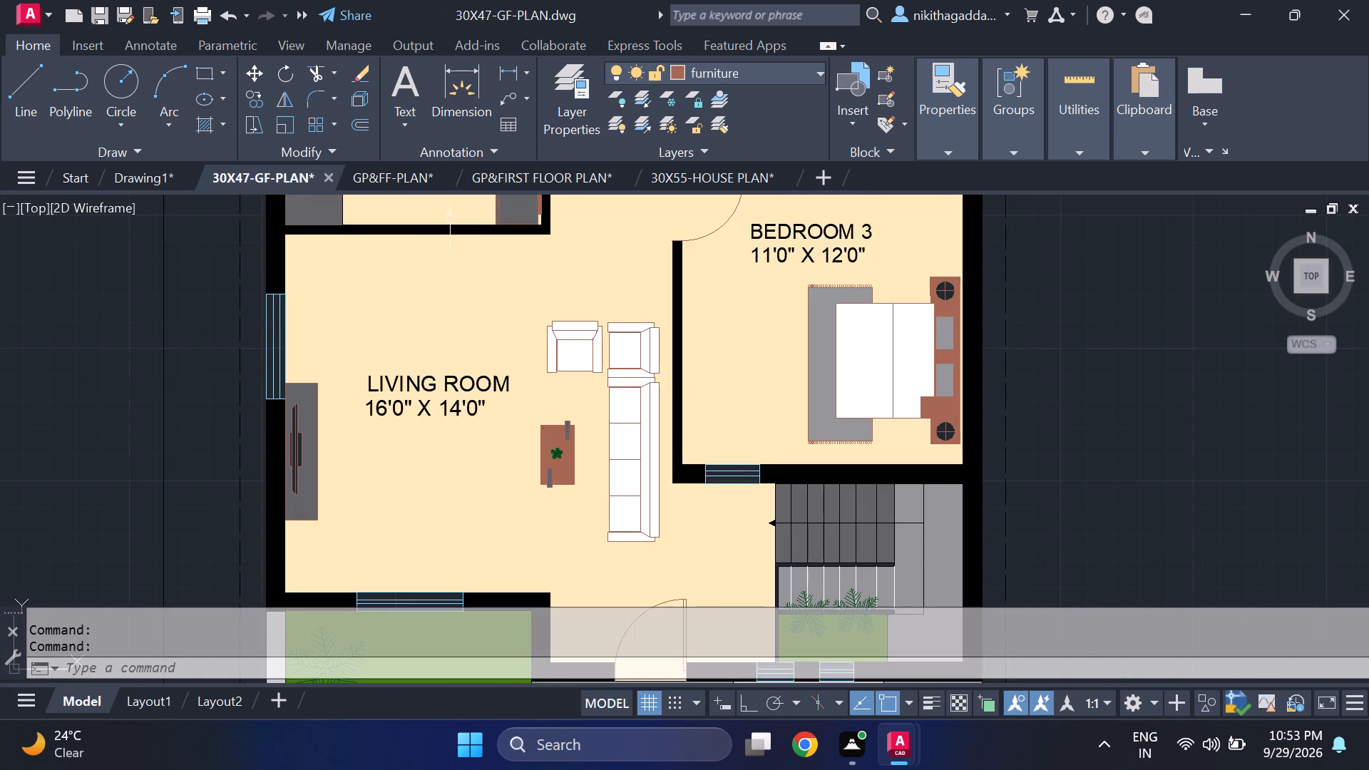
scroll(429, 299, down, 4)
middle_drag(453, 331, 468, 449)
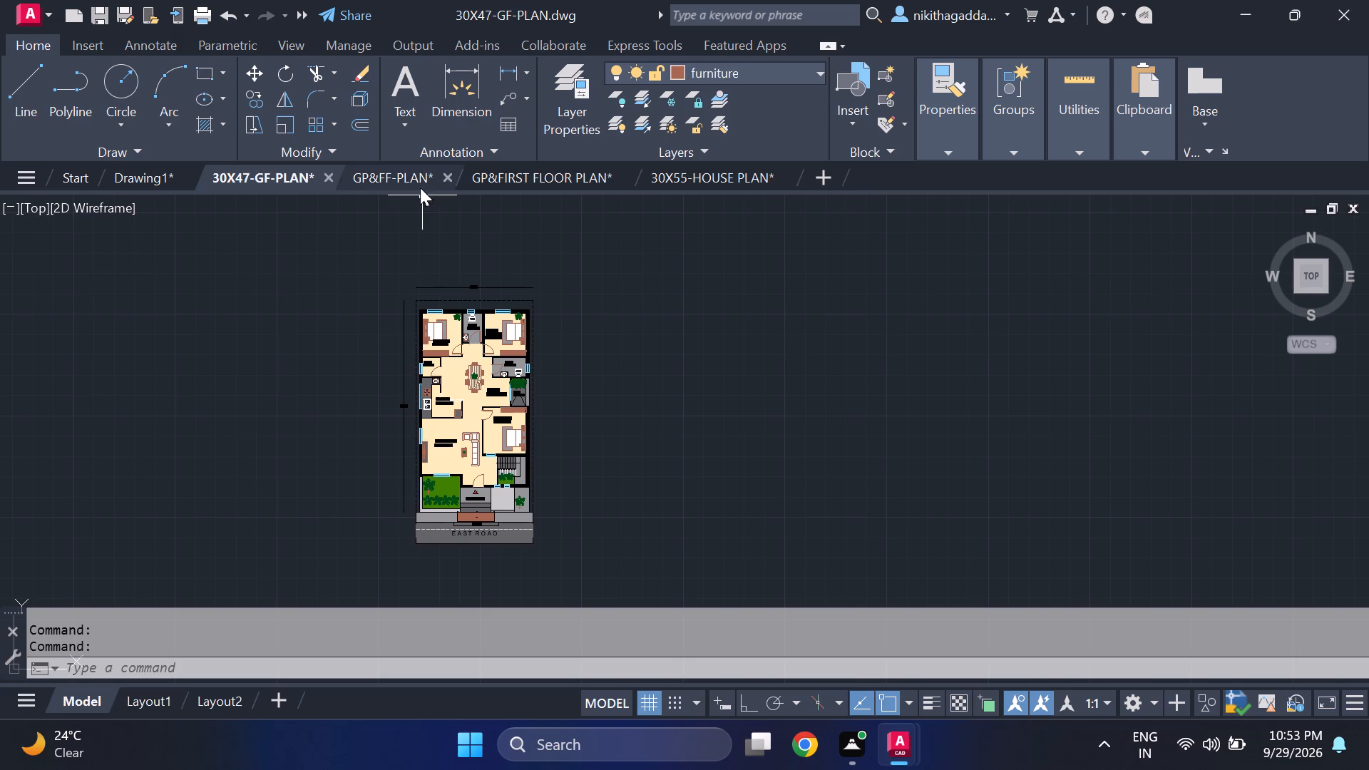
click(392, 167)
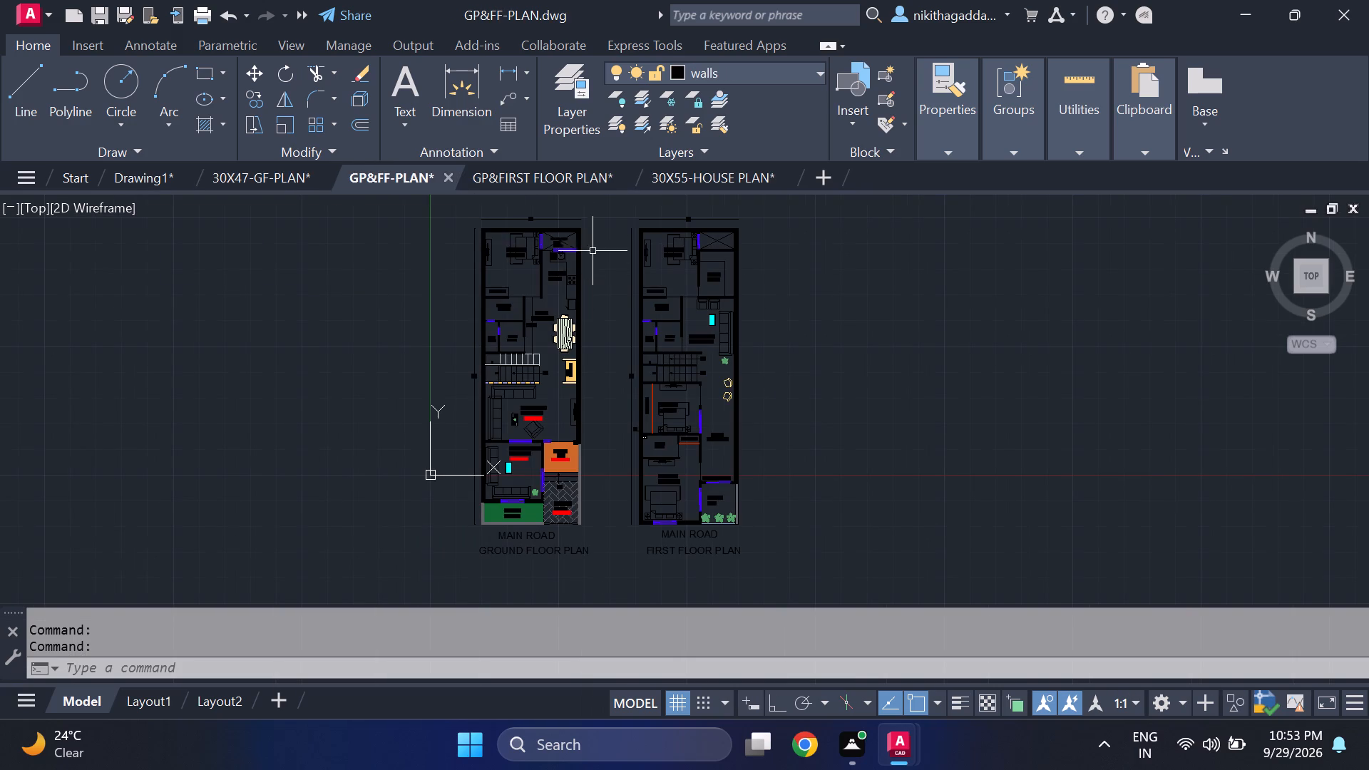
click(562, 177)
scroll(636, 382, down, 2)
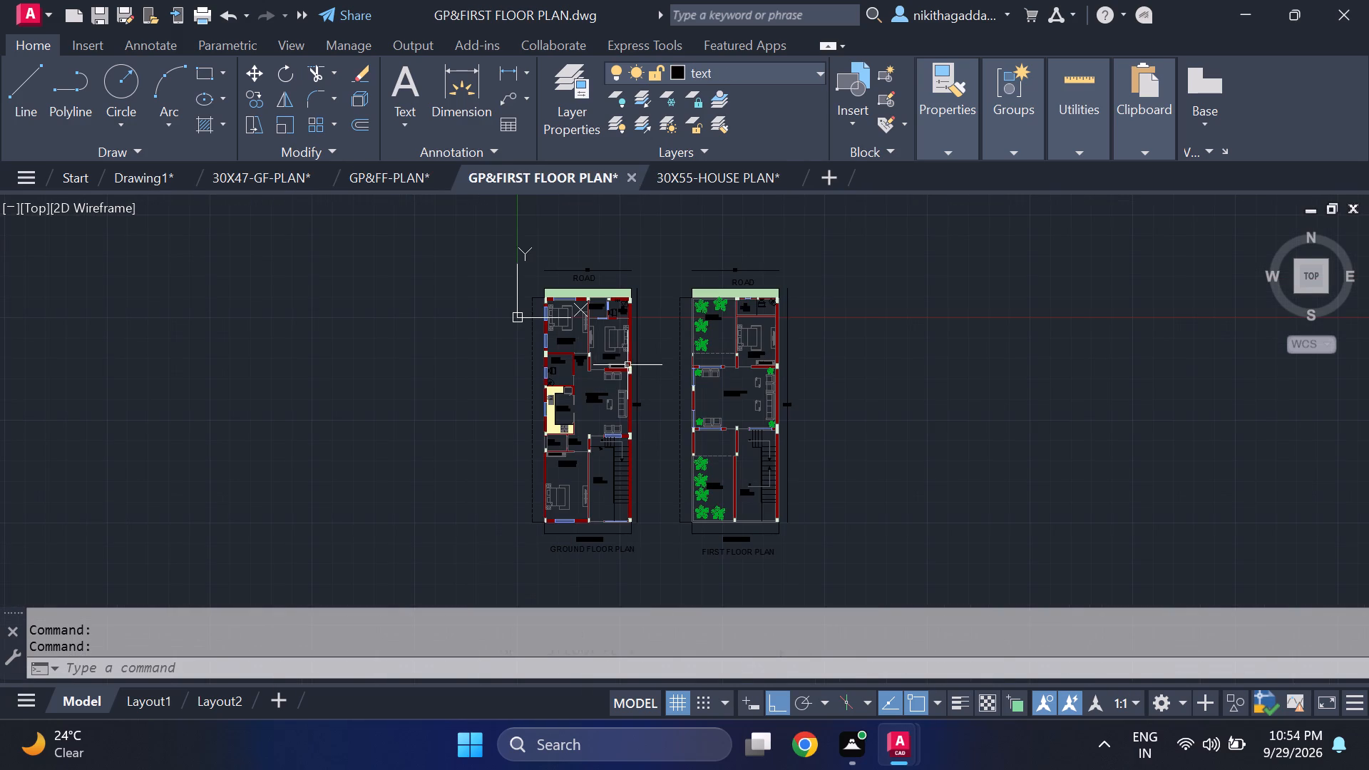
scroll(595, 533, up, 3)
middle_drag(583, 563, 573, 366)
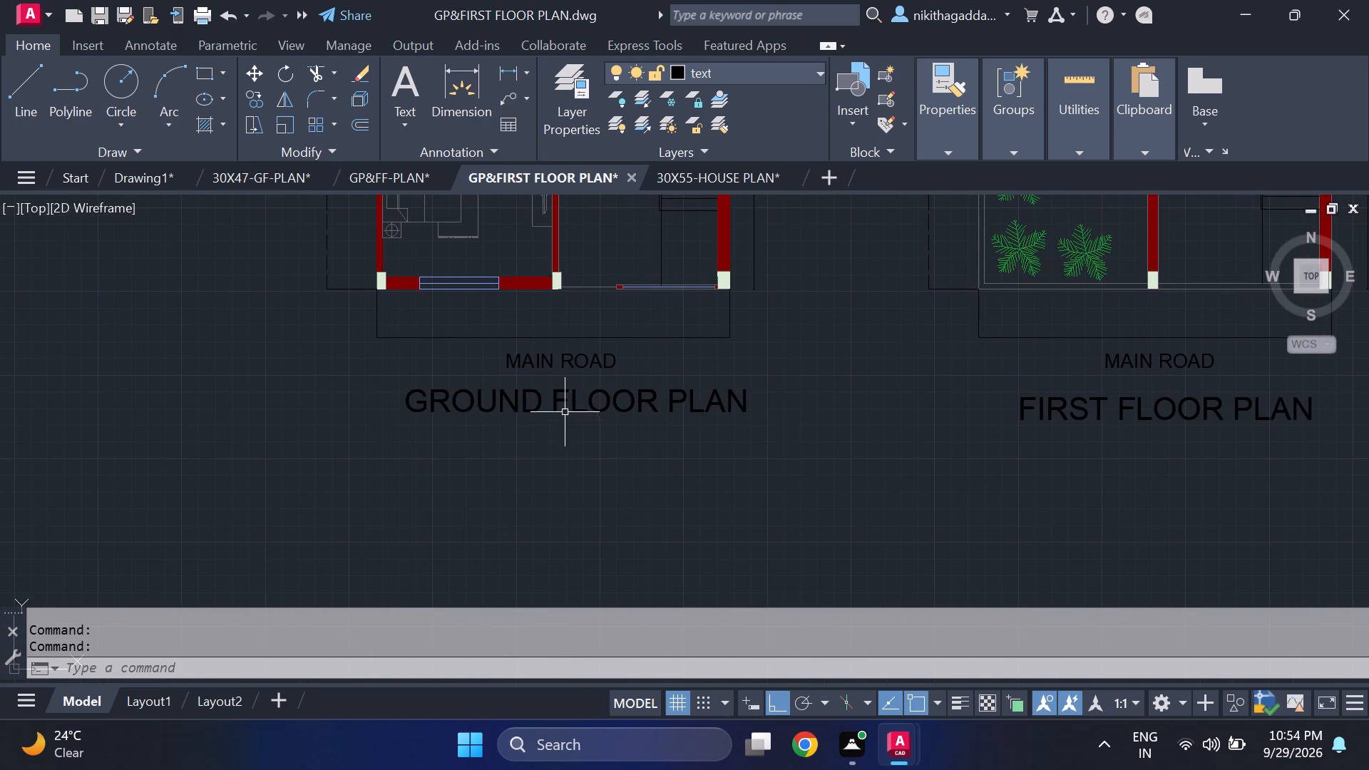
click(566, 402)
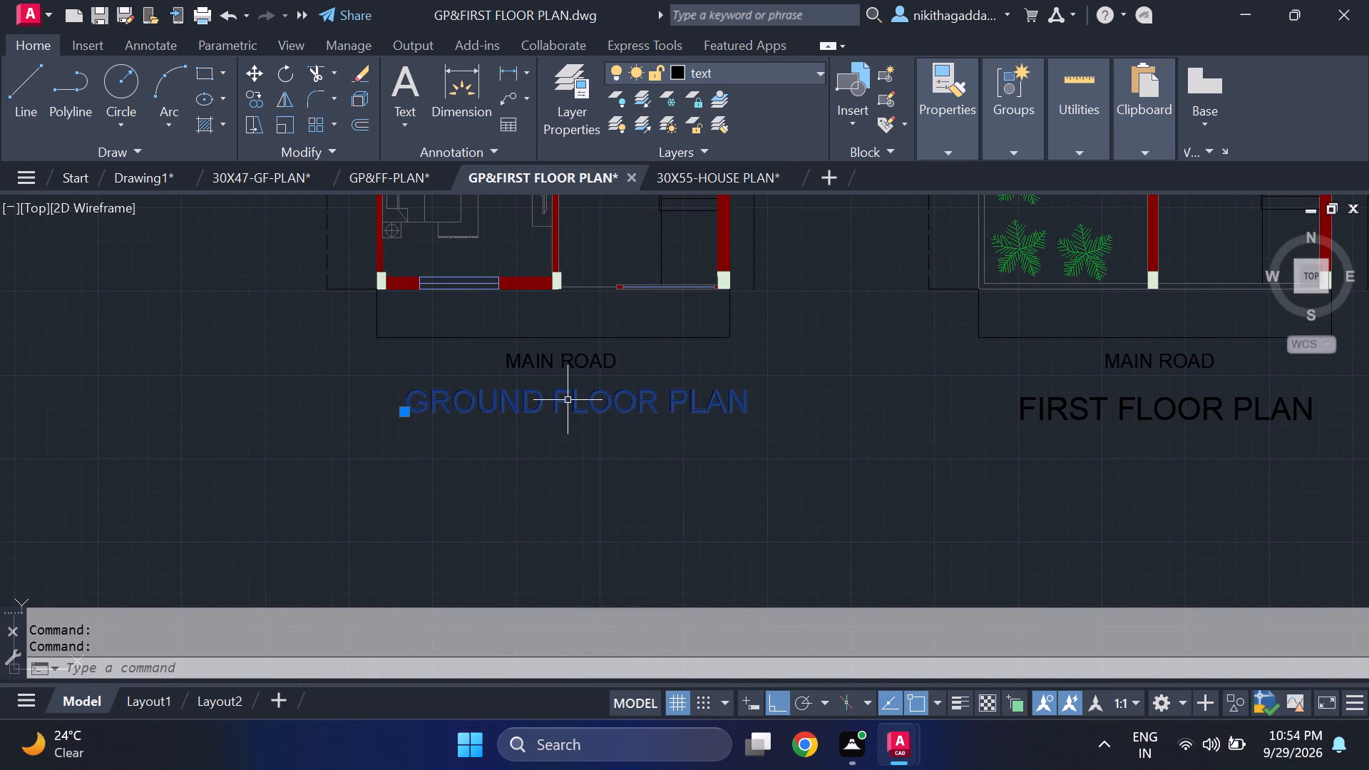
key(ctrl+c)
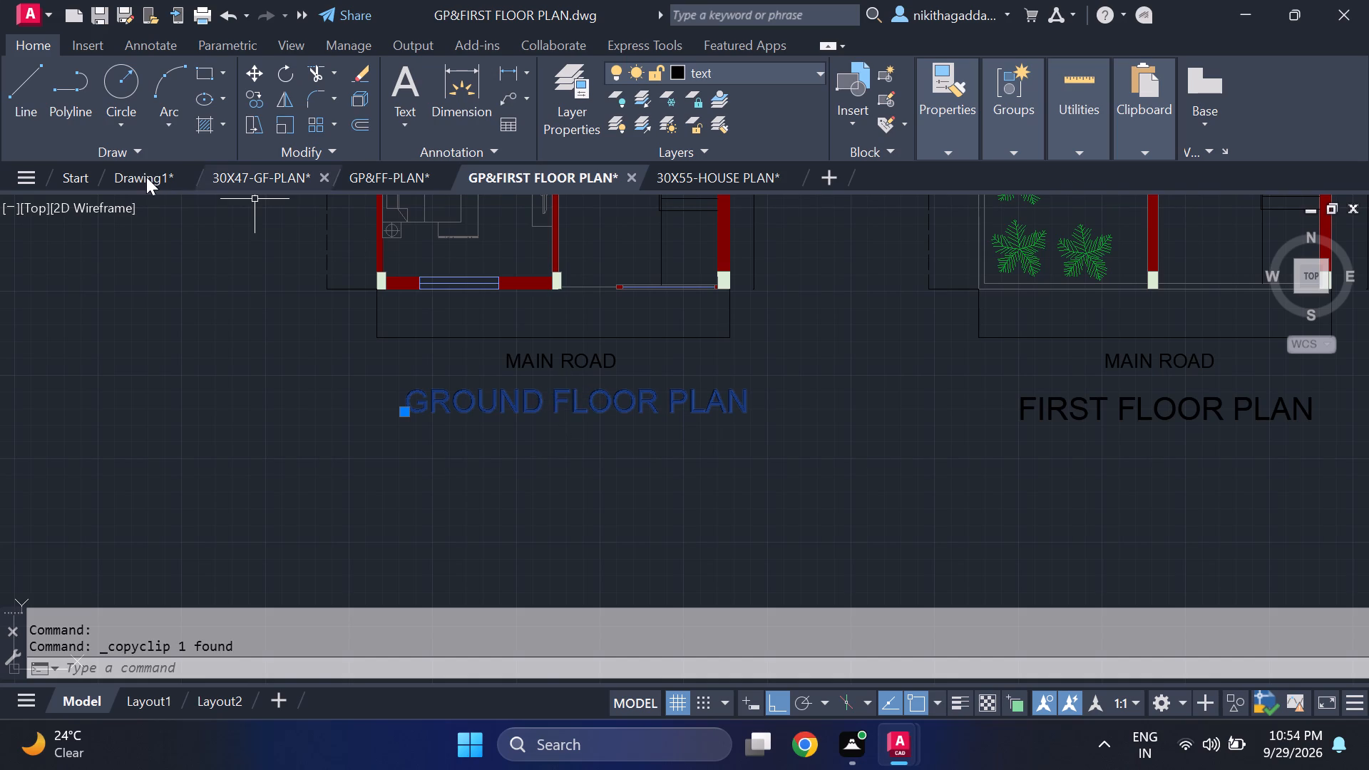
click(146, 178)
key(ctrl+v)
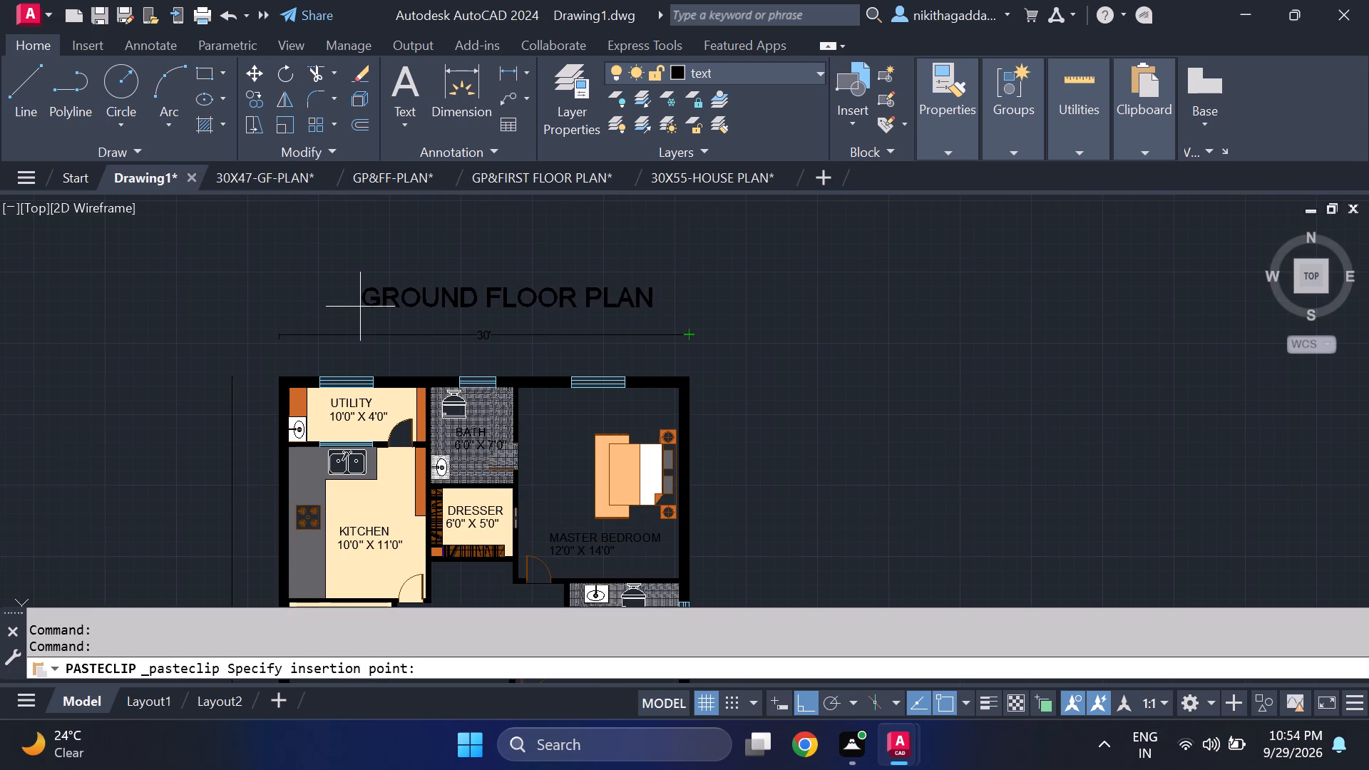
click(358, 305)
Change the pasted title's text to "30' X 60' HOUSE PLAN".
triple_click(409, 297)
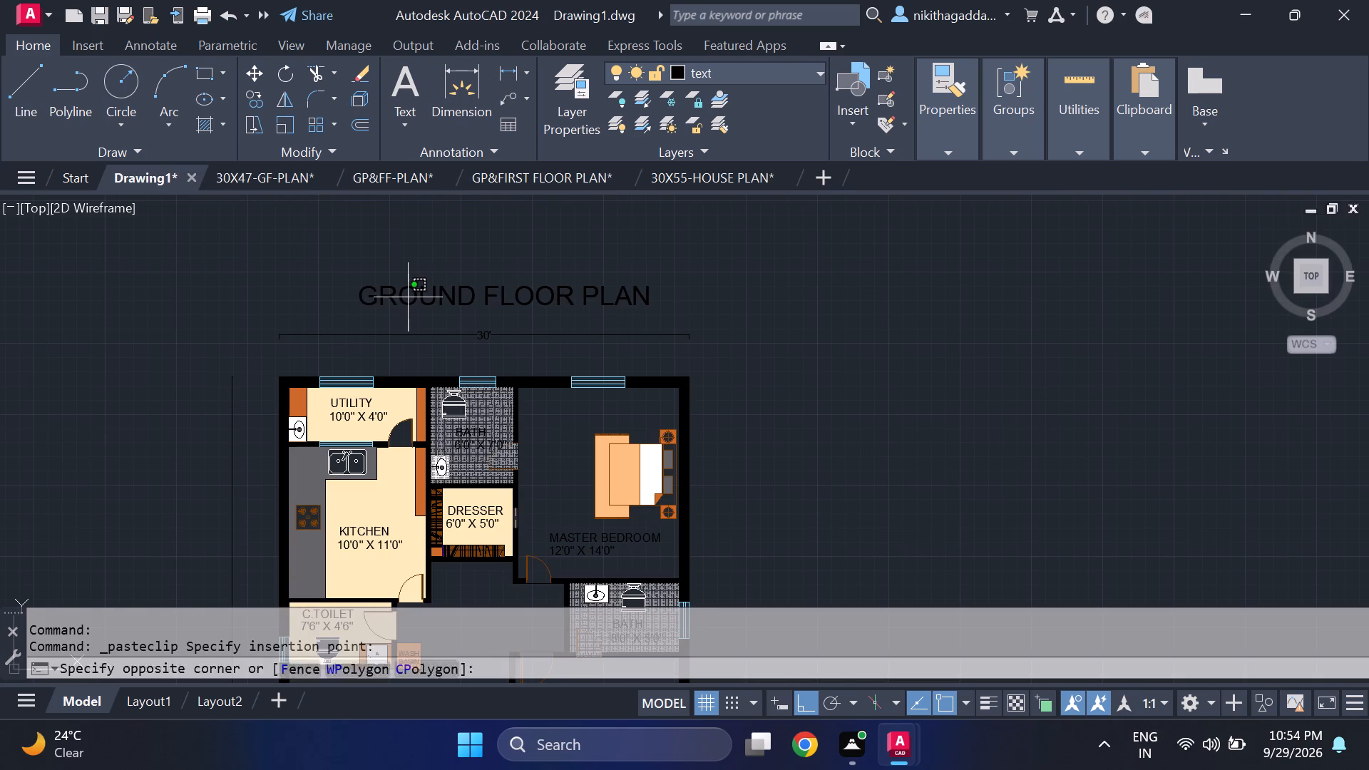
click(406, 297)
scroll(405, 294, up, 2)
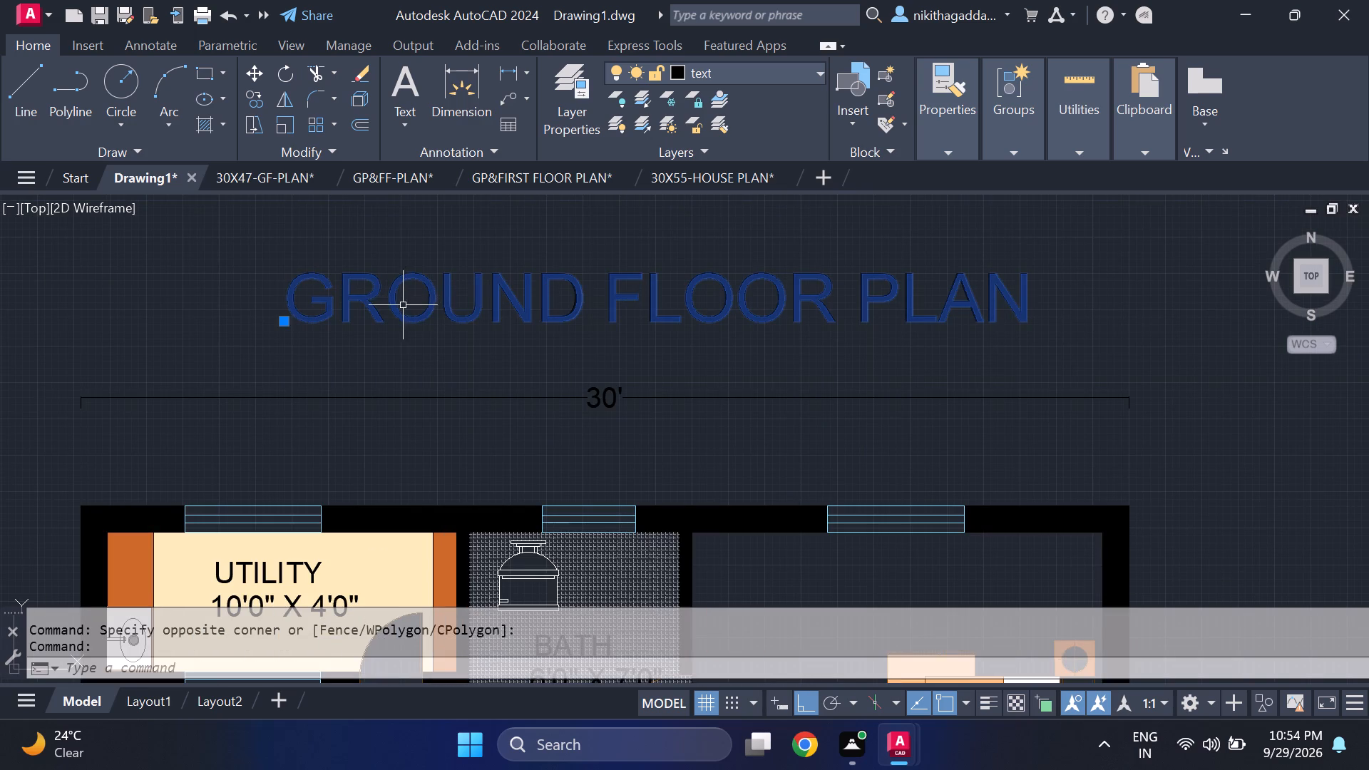
double_click(400, 309)
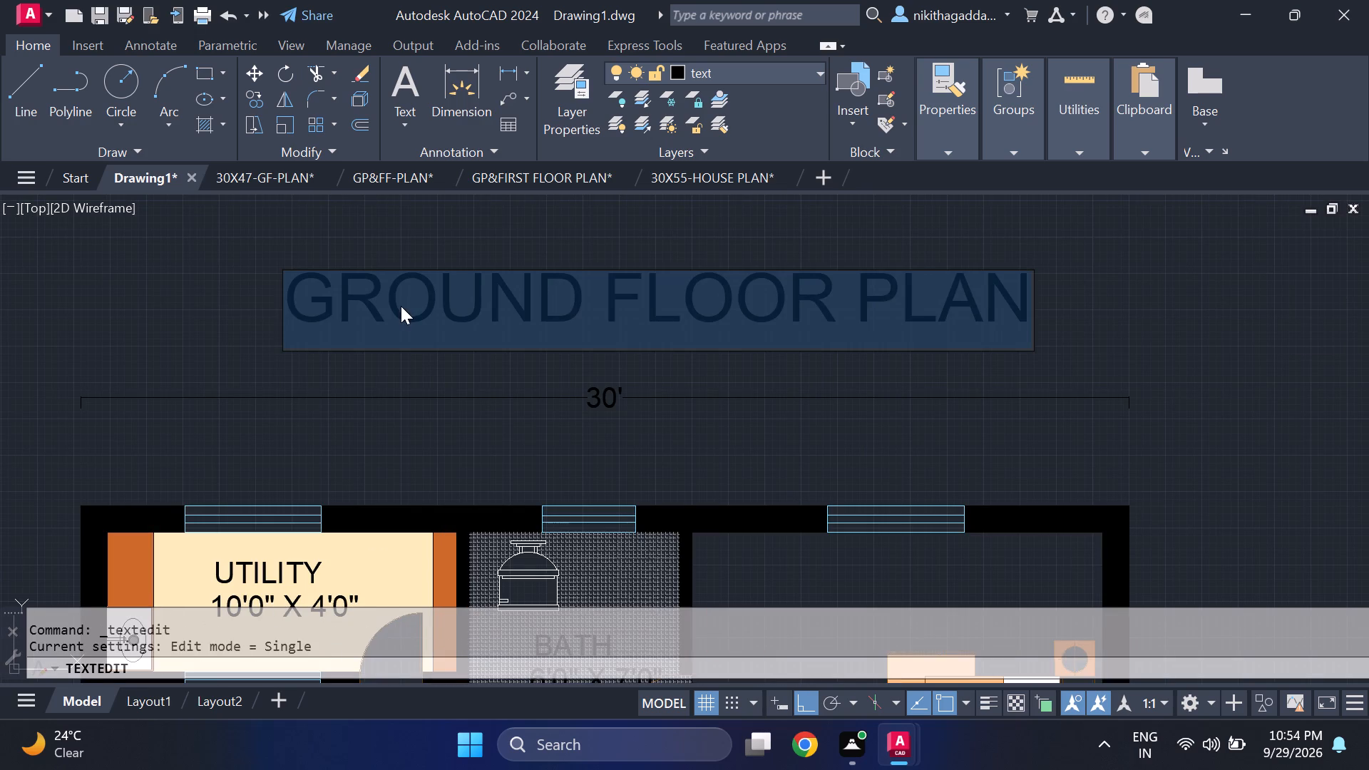
key(Delete)
text(30')
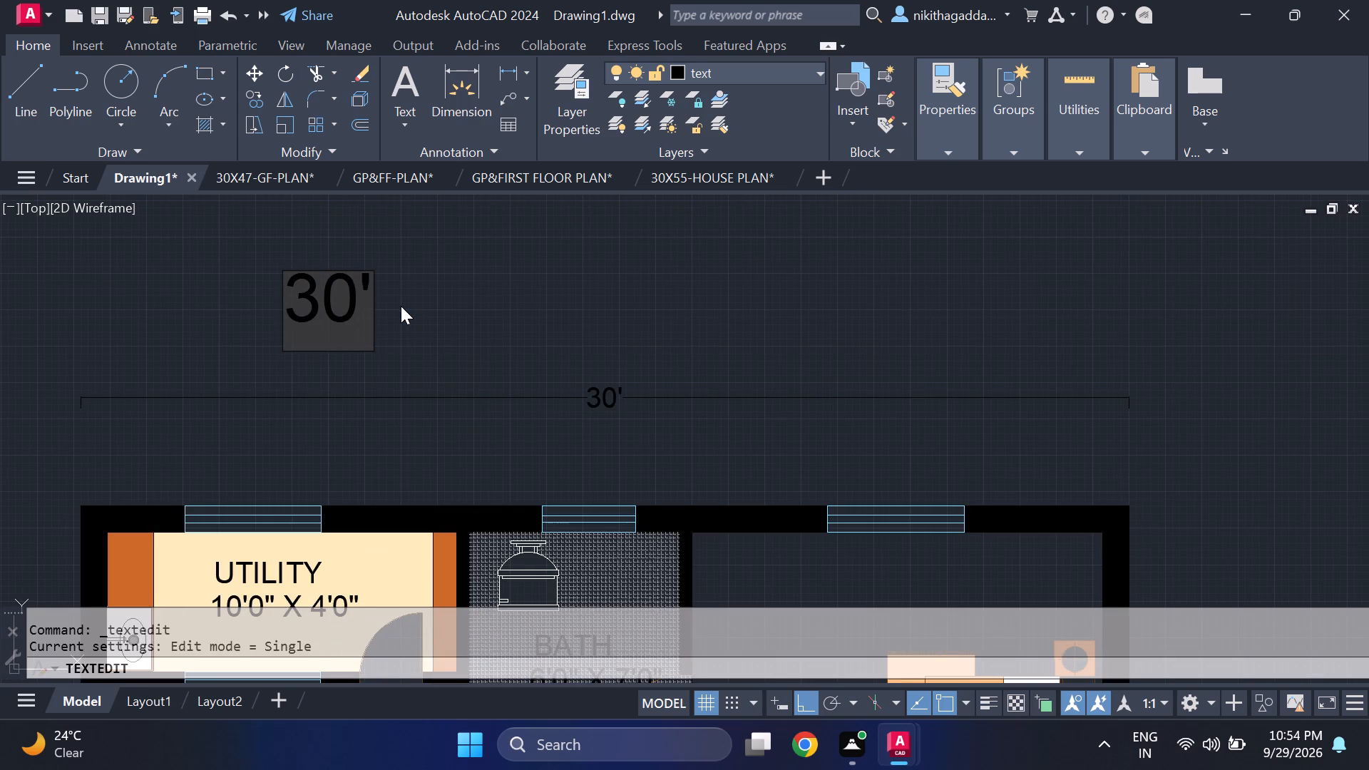
key(space)
text(X)
key(space)
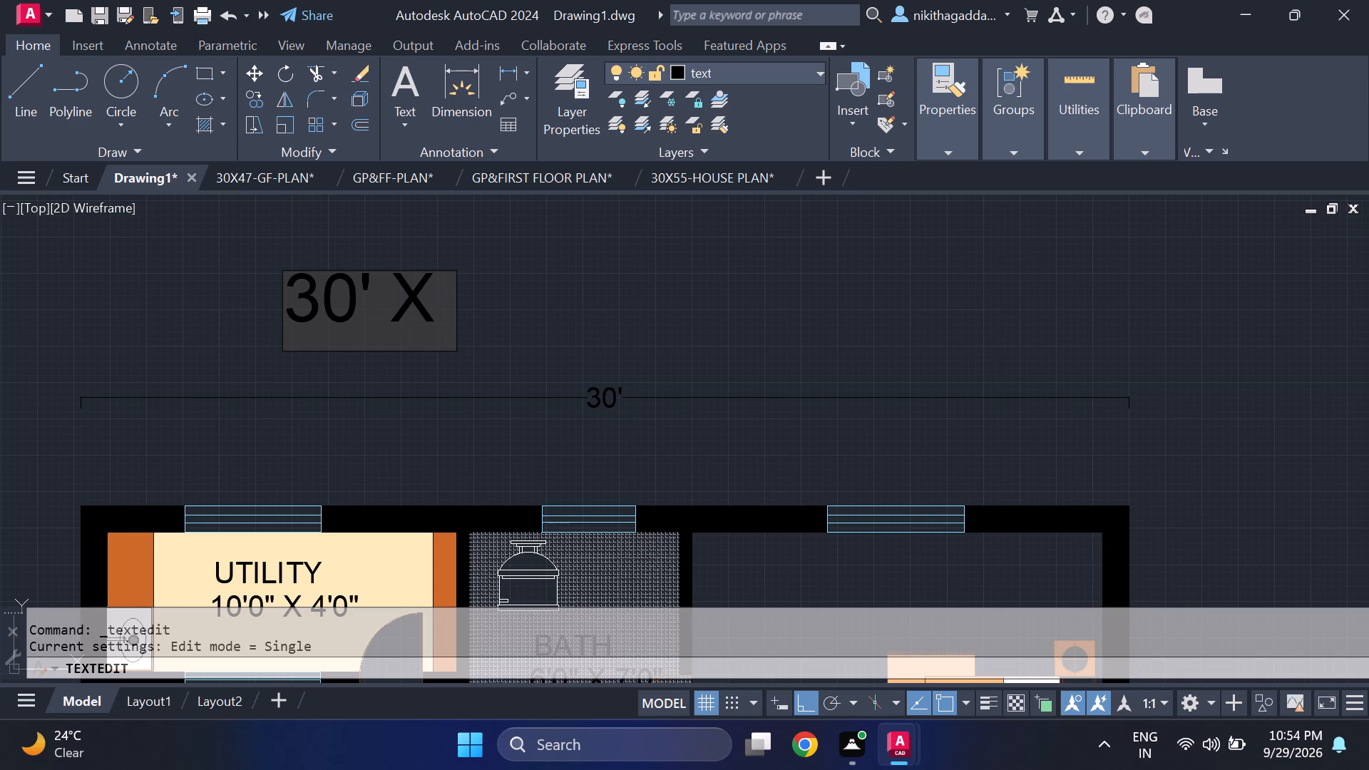
text(60')
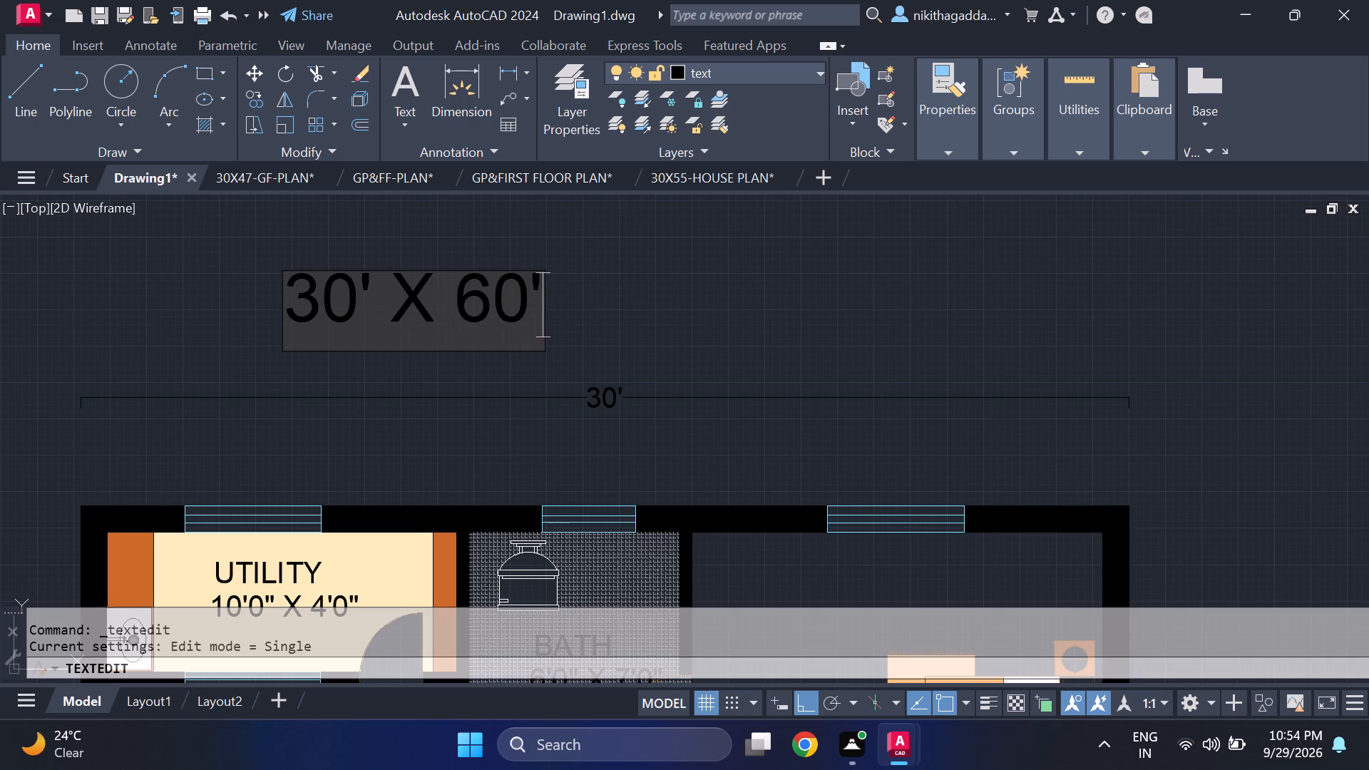
key(space)
text(HOUSE PLAN)
key(Return)
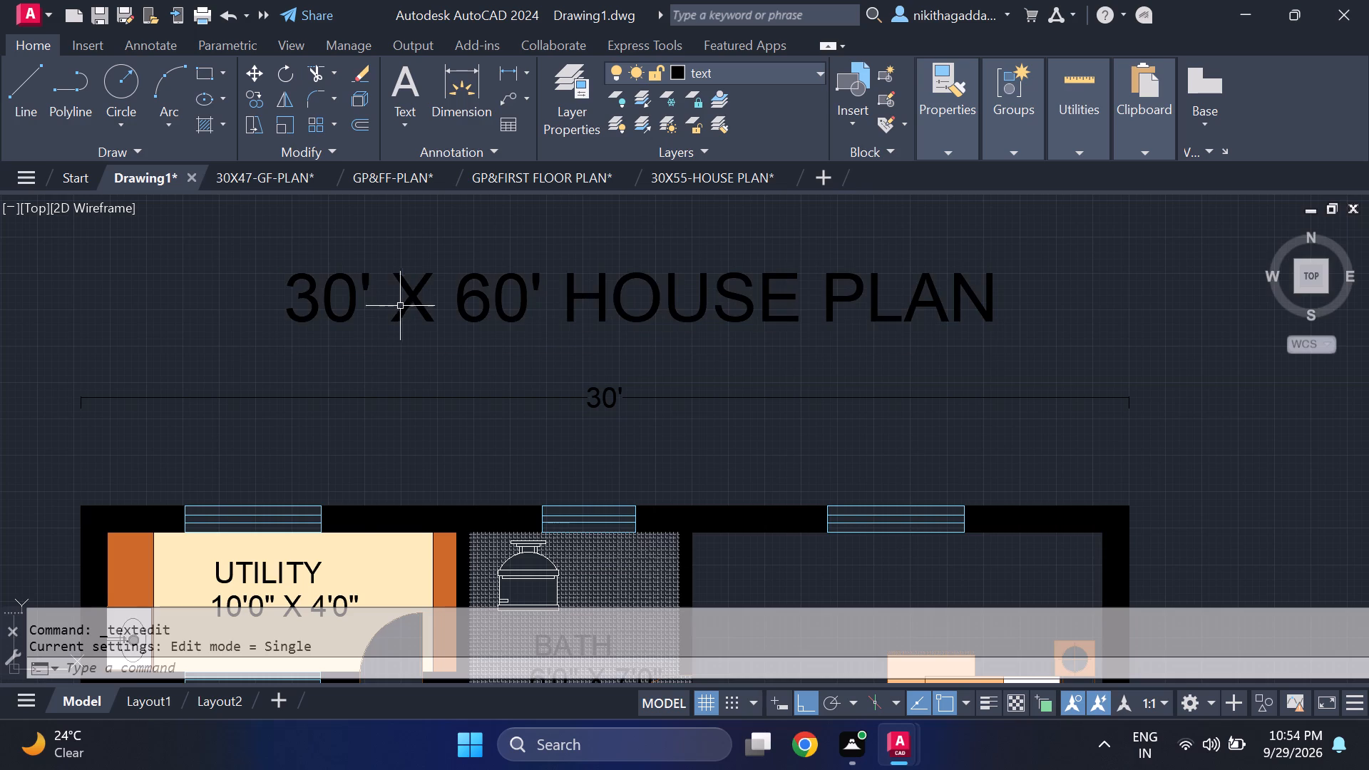
Move the house plan title slightly west with Ortho on, so it sits centred above the overall width dimension.
scroll(409, 306, down, 4)
middle_drag(603, 392, 624, 483)
scroll(550, 405, up, 2)
drag(543, 354, 469, 359)
click(353, 377)
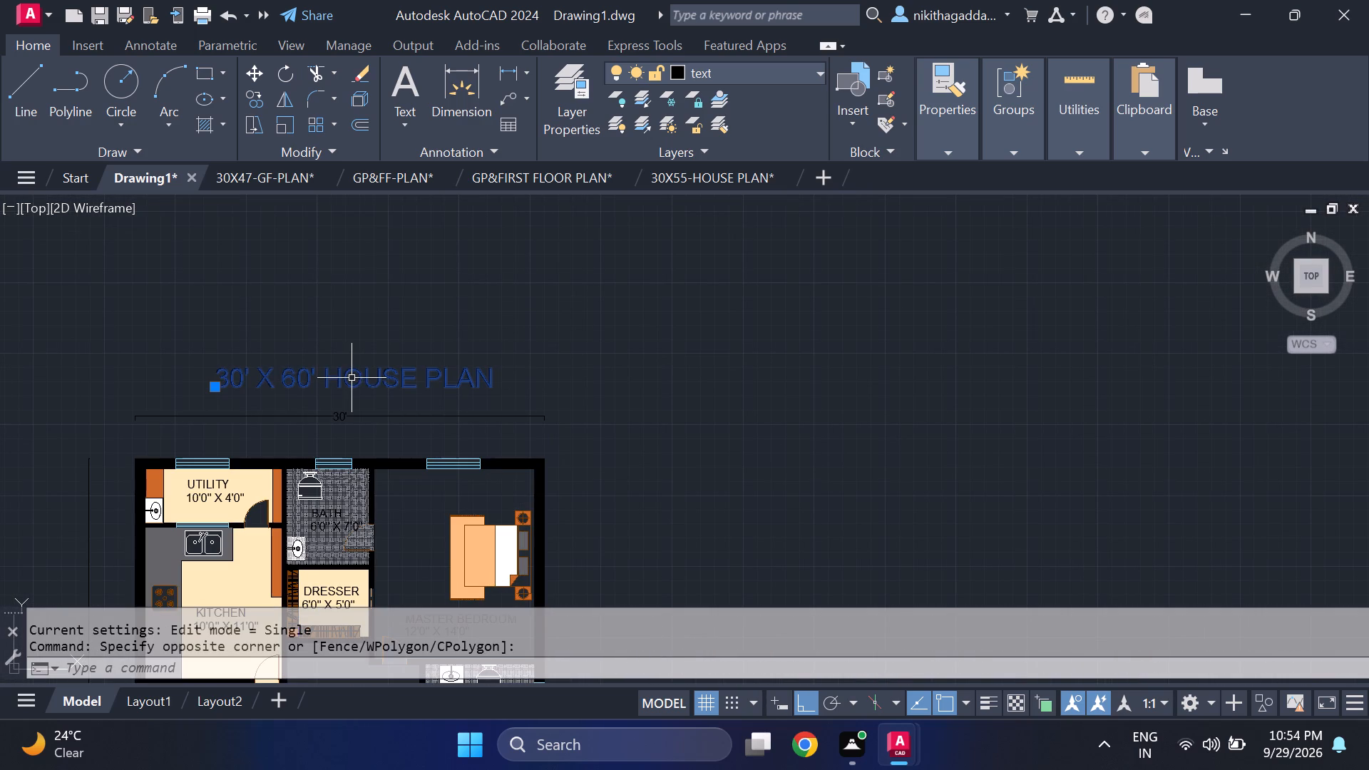
key(m)
key(Return)
click(228, 388)
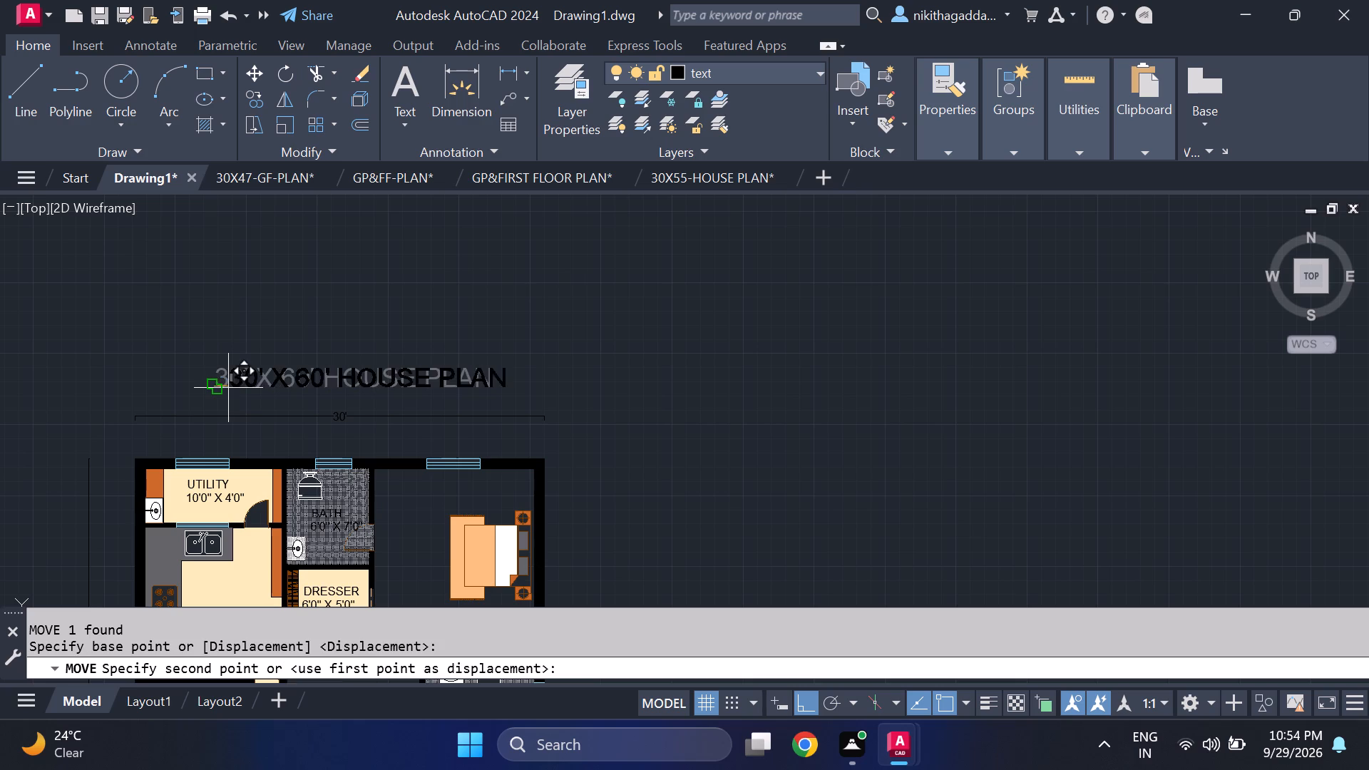
scroll(205, 386, up, 2)
click(188, 399)
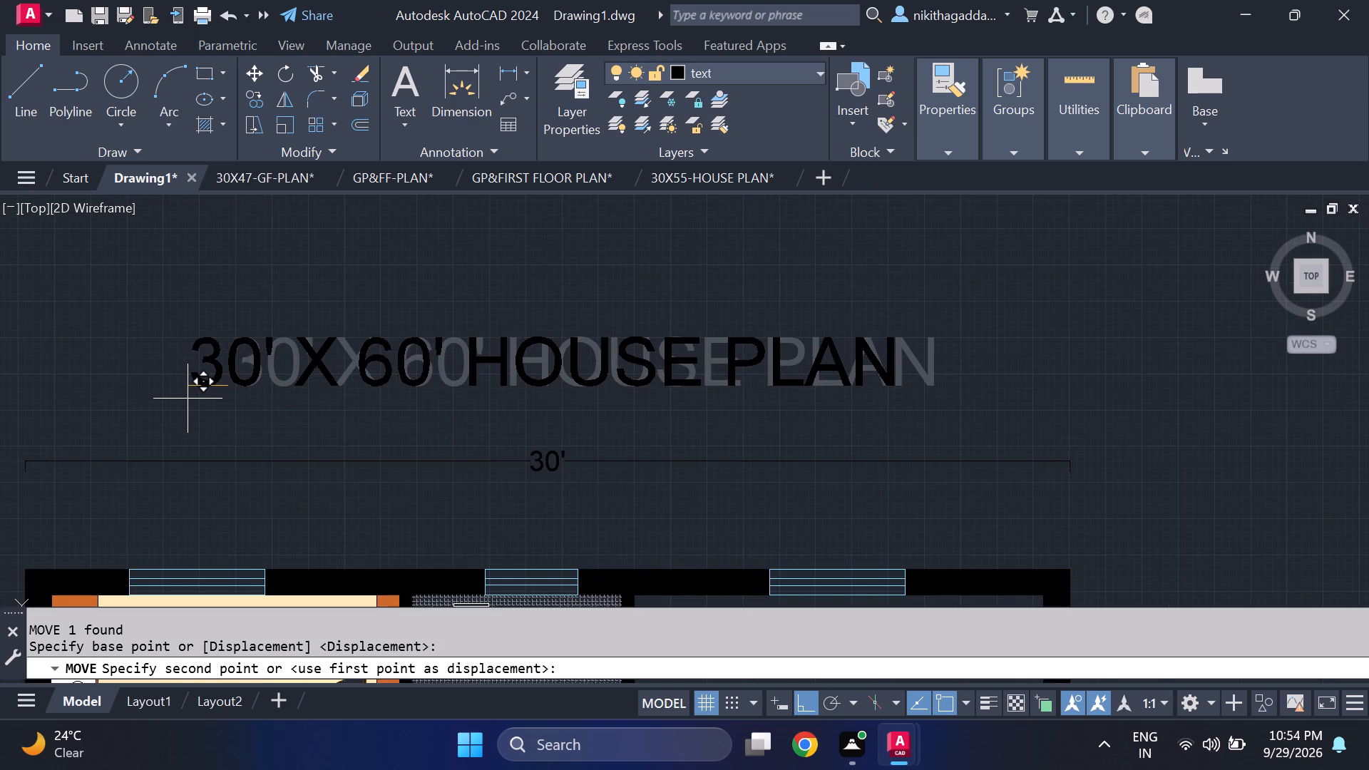
Examine the titled floor plan as a whole, including the room labels from the kitchen down to the car porch.
scroll(265, 414, down, 3)
middle_drag(543, 450, 604, 227)
scroll(615, 313, down, 3)
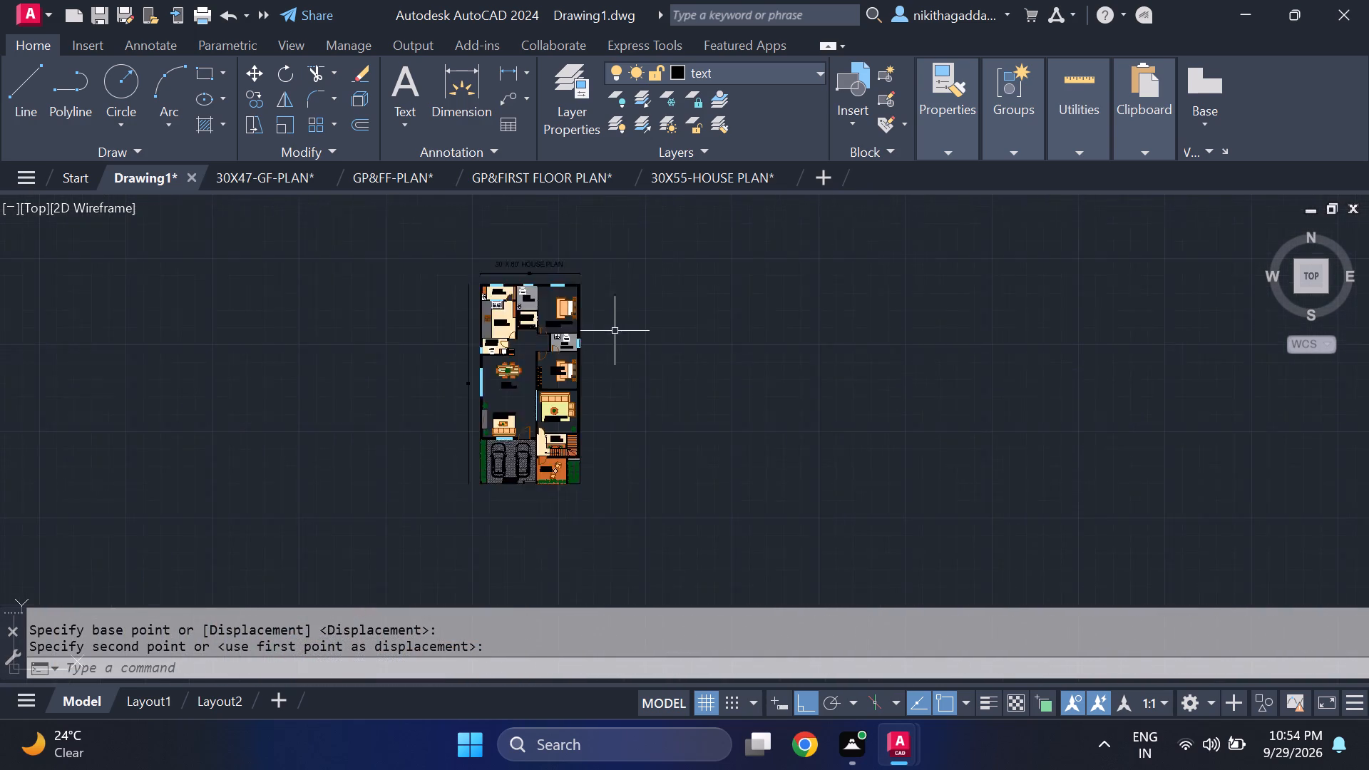
middle_drag(617, 343, 749, 477)
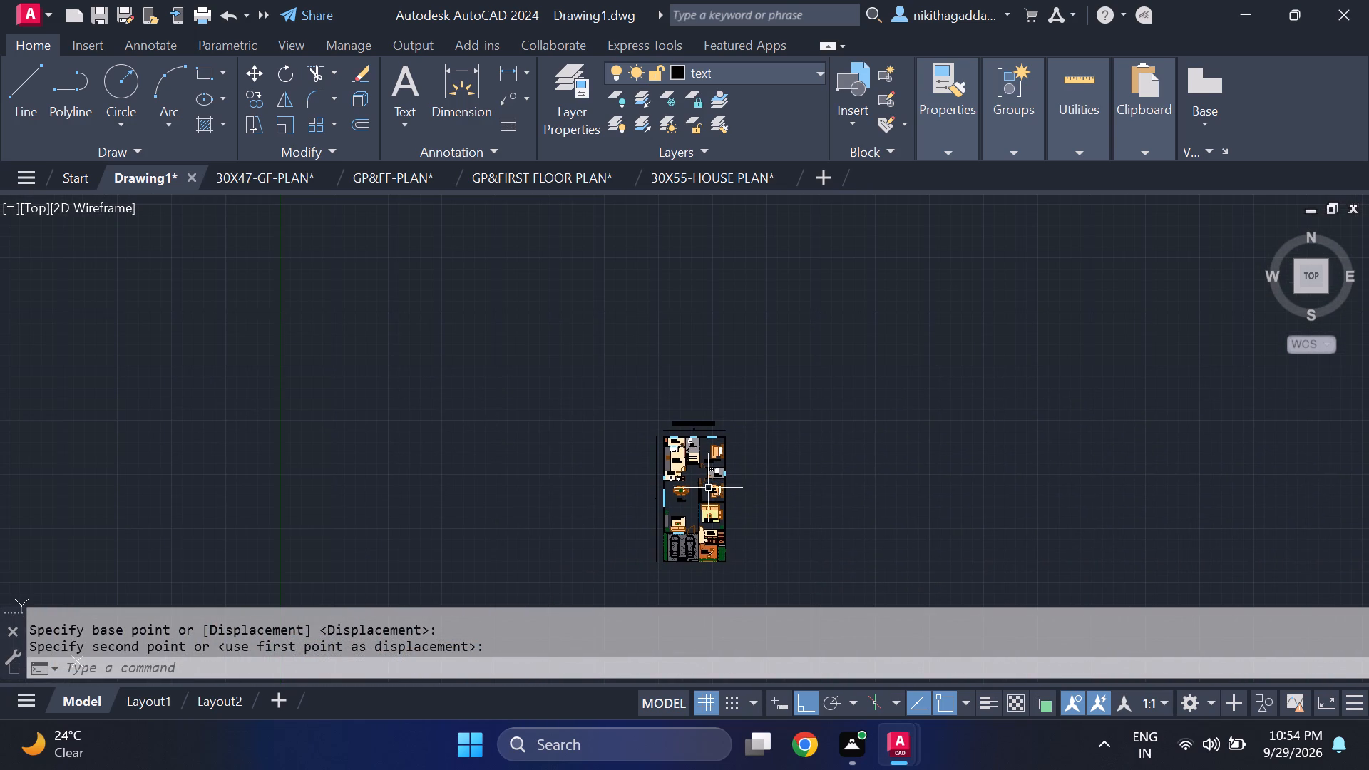
scroll(648, 498, up, 1)
scroll(744, 500, up, 2)
scroll(665, 512, up, 1)
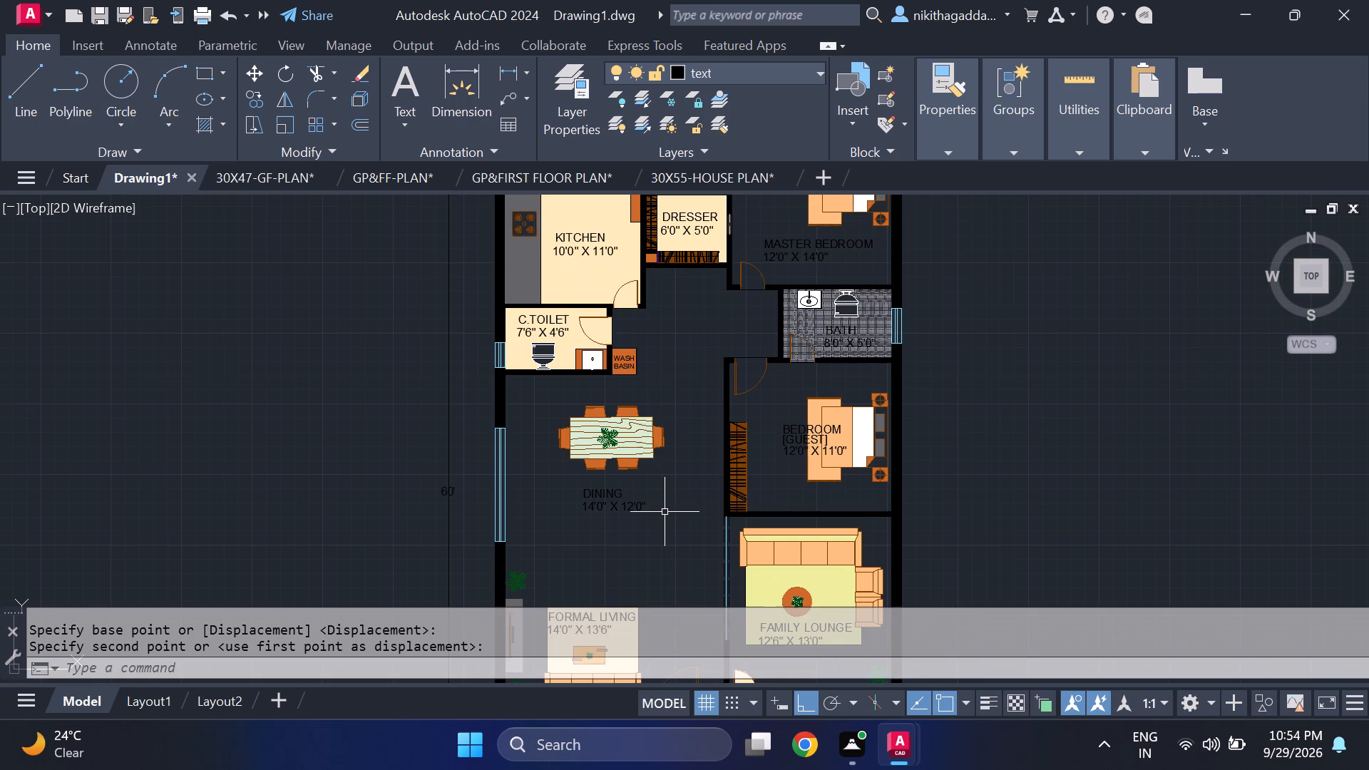
scroll(665, 512, down, 1)
scroll(665, 514, up, 1)
middle_drag(667, 534, 650, 560)
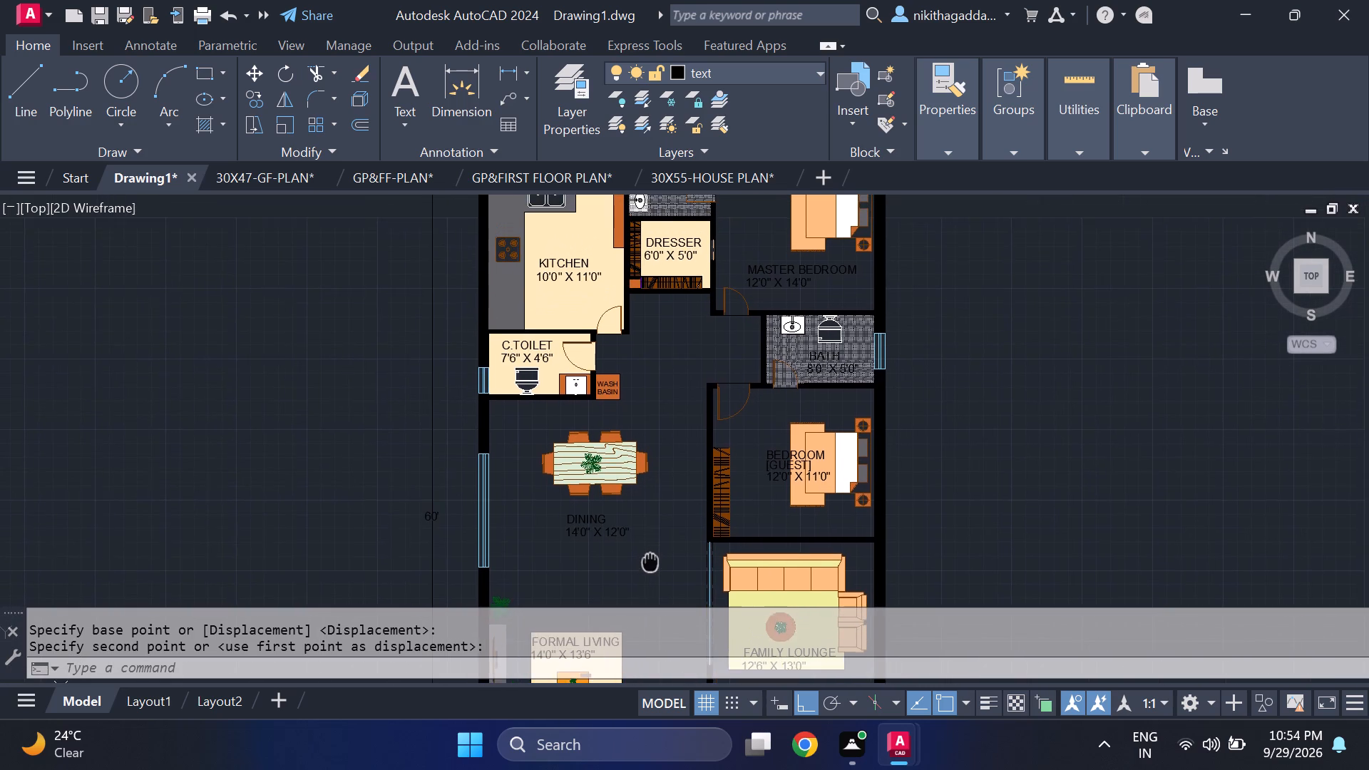
middle_drag(650, 560, 595, 380)
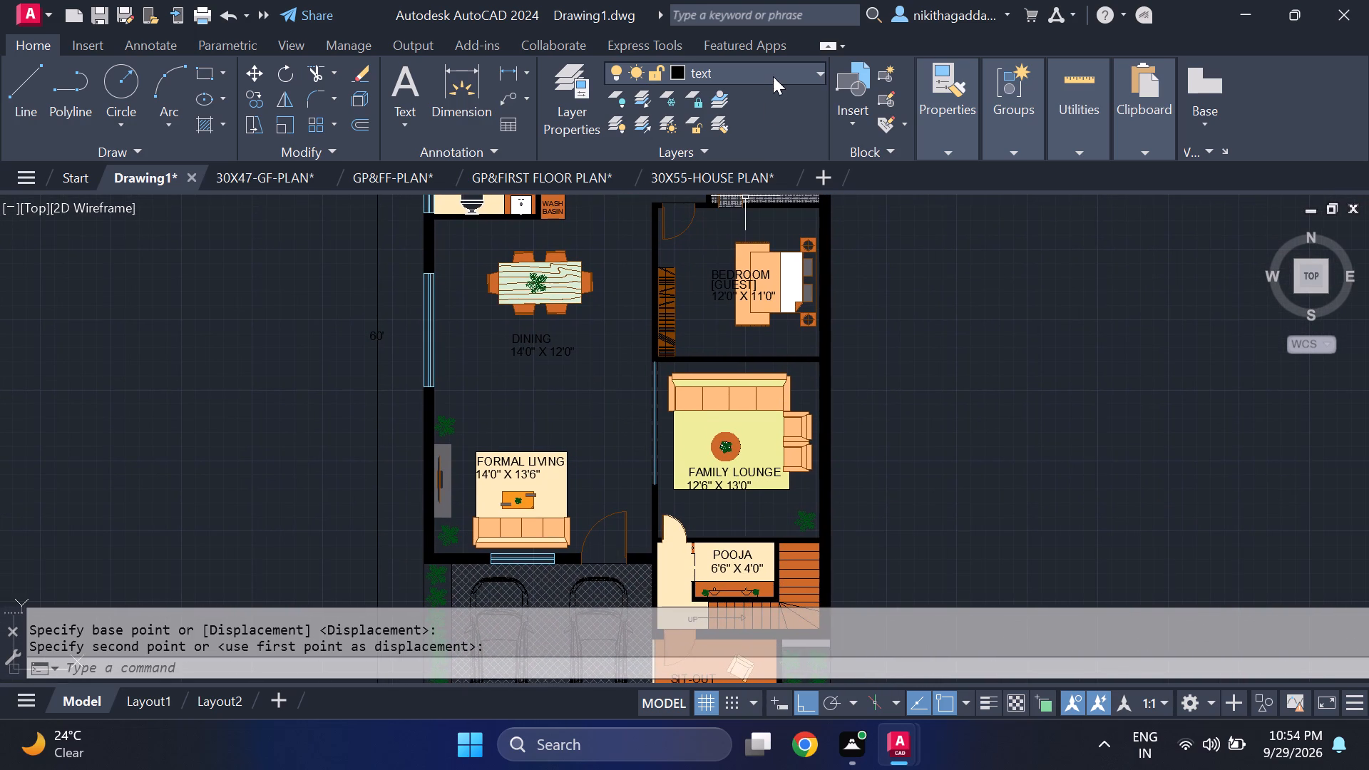
Close the 30X55-HOUSE PLAN, GP&FIRST FLOOR PLAN, GP&FF-PLAN and 30X47-GF-PLAN reference drawings without saving changes.
click(787, 173)
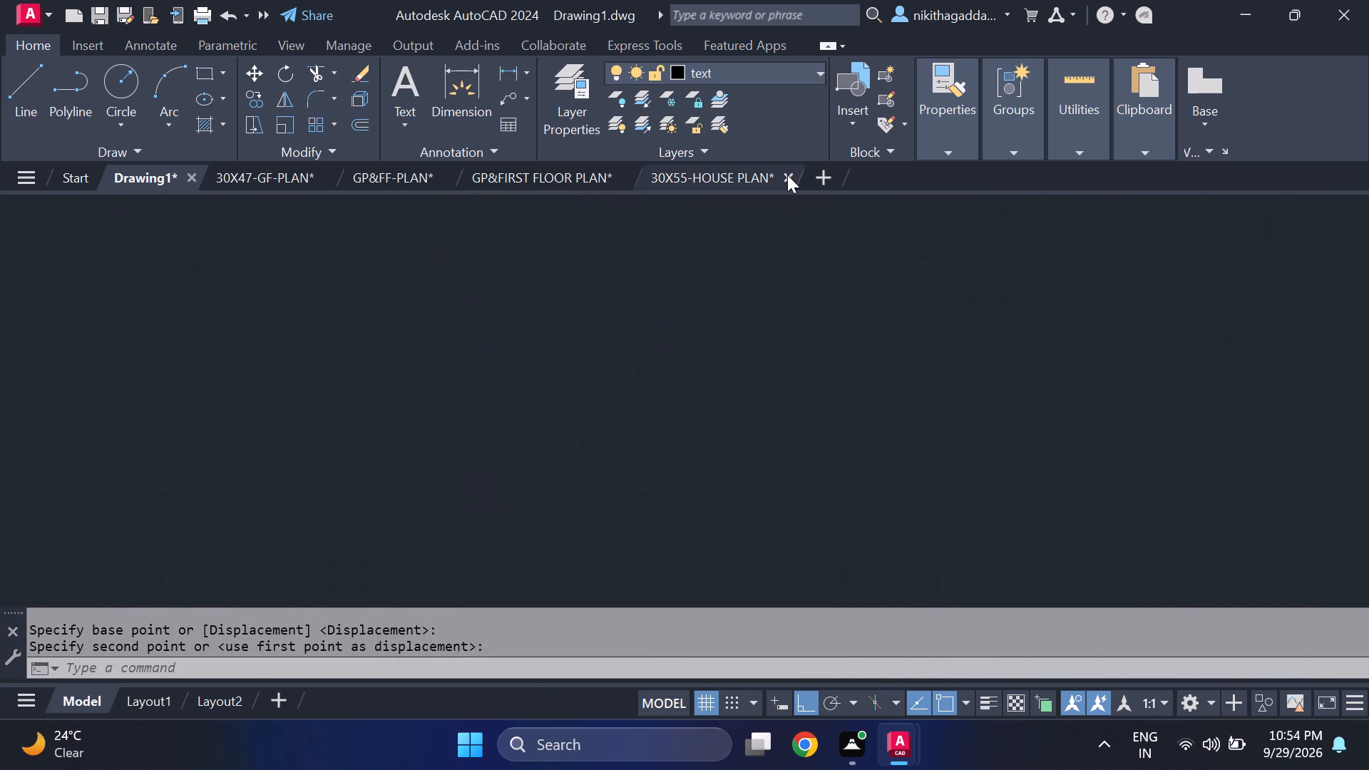
click(737, 431)
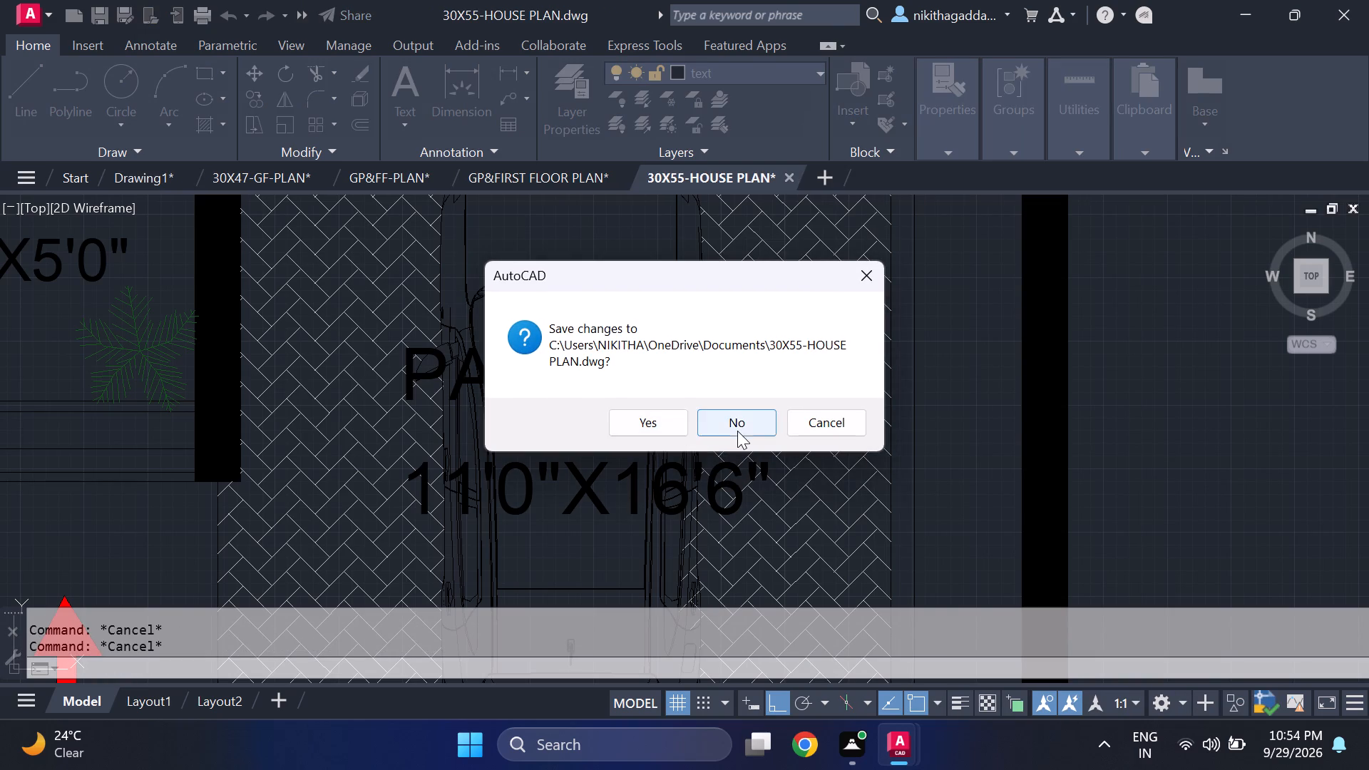
click(621, 174)
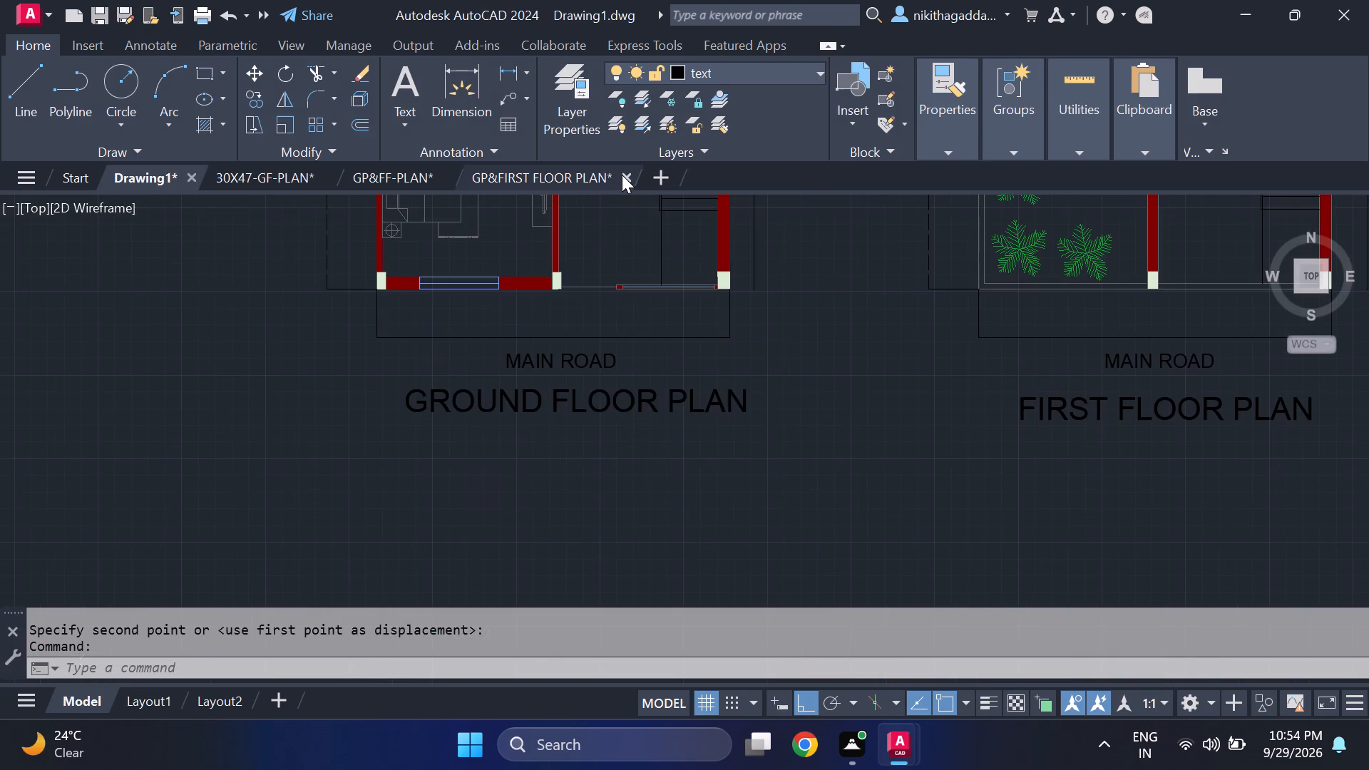
click(734, 421)
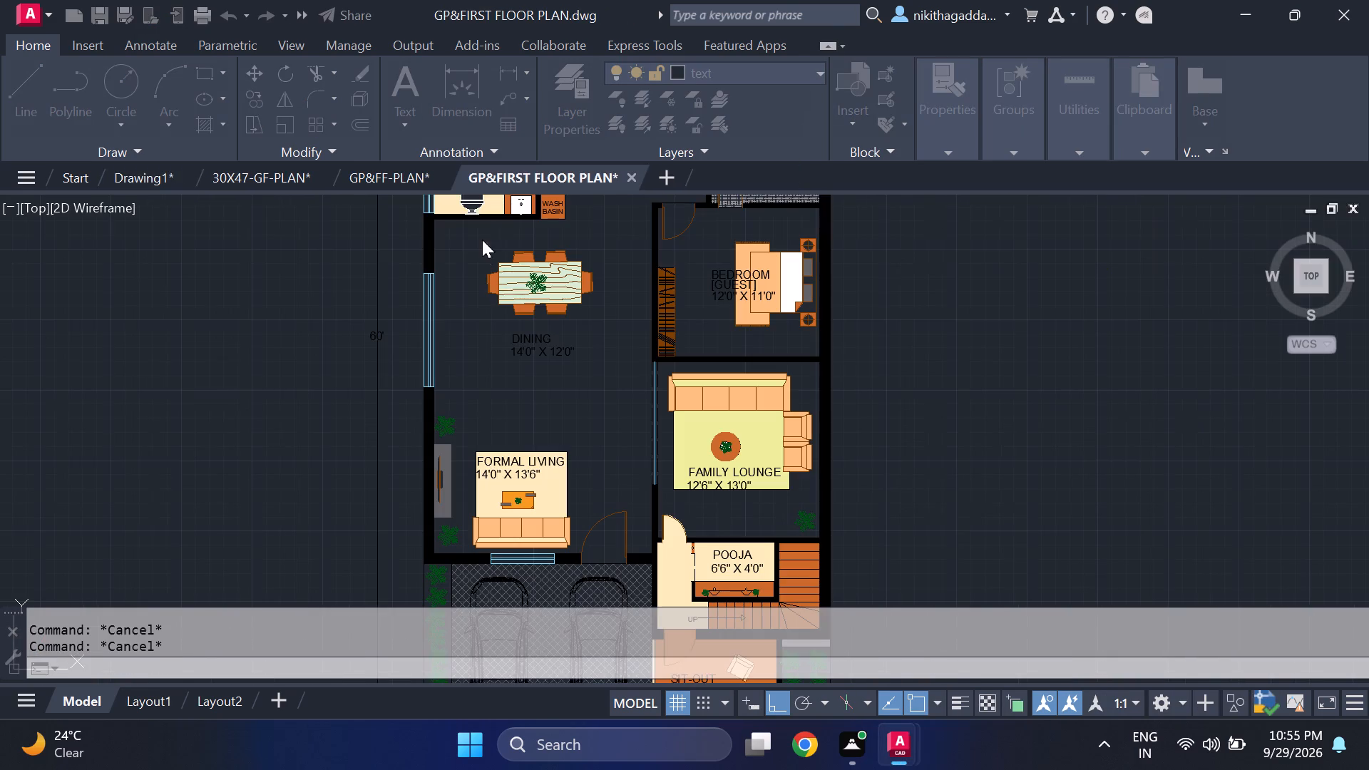
click(448, 173)
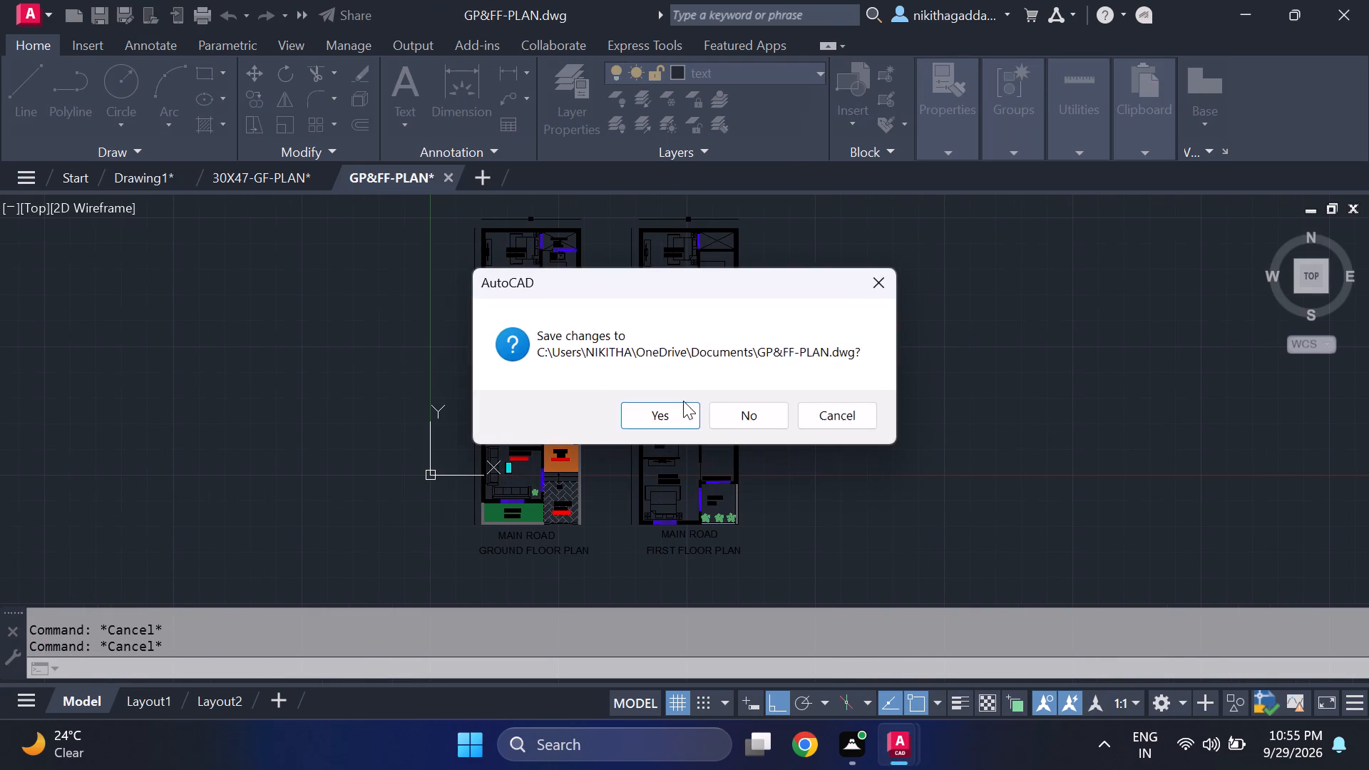
click(729, 409)
click(333, 174)
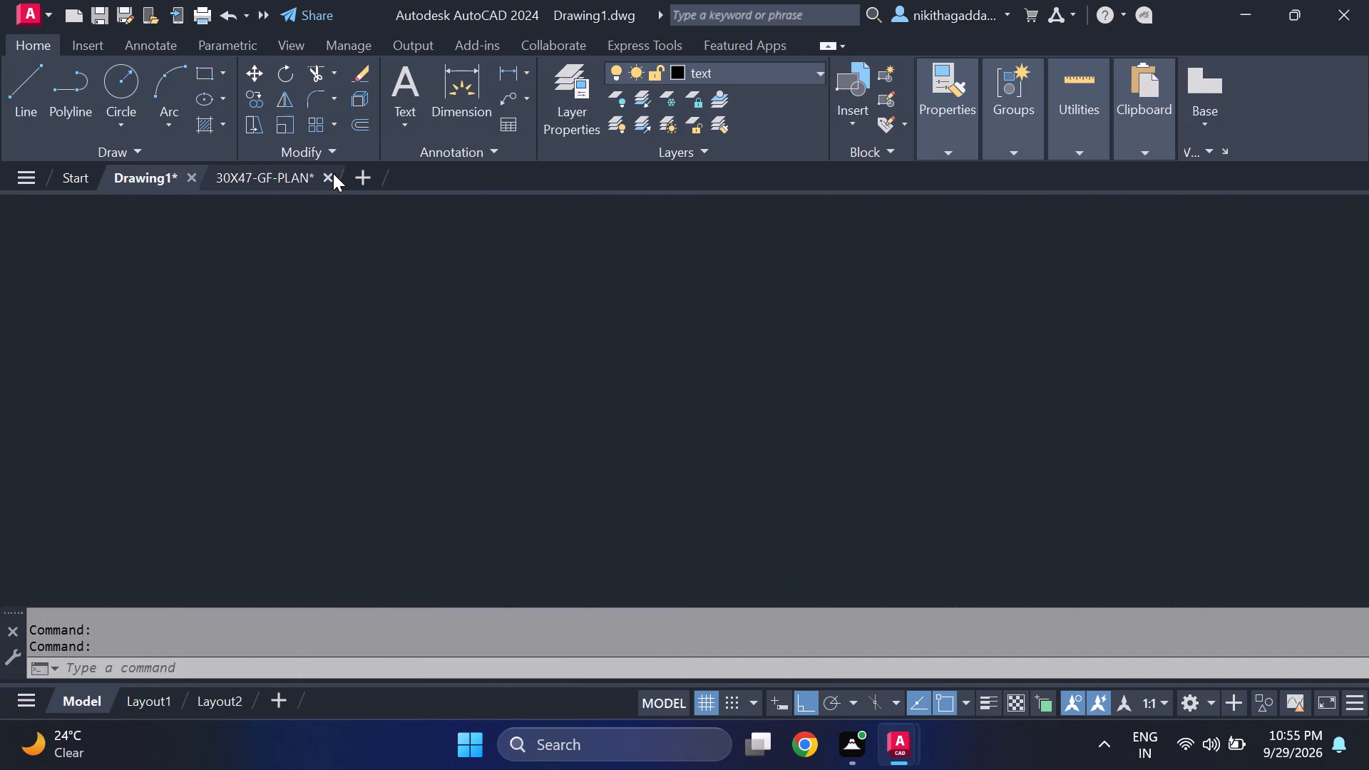
click(742, 412)
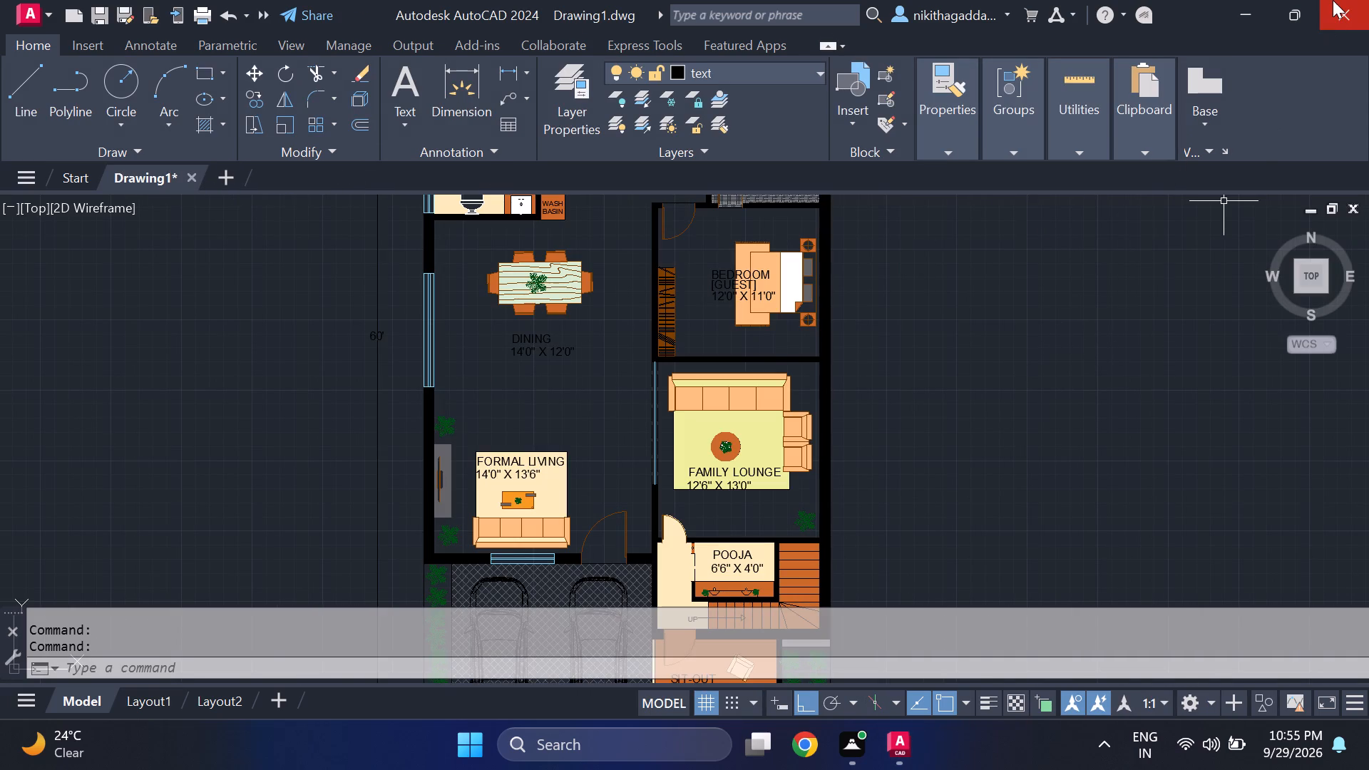
Quit the program, saving Drawing1 in the Documents folder under the name "30' X 60'-HOUSE PLAN".
click(1352, 13)
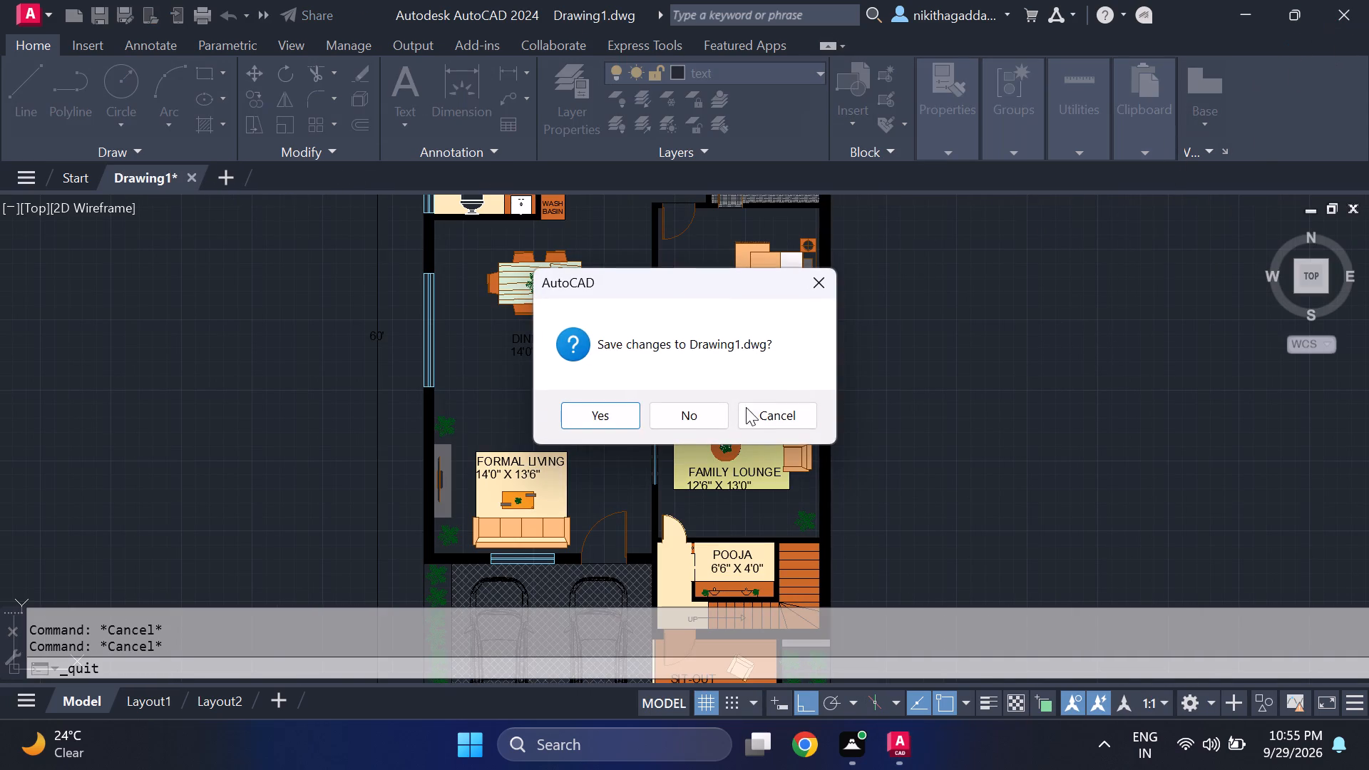
click(593, 414)
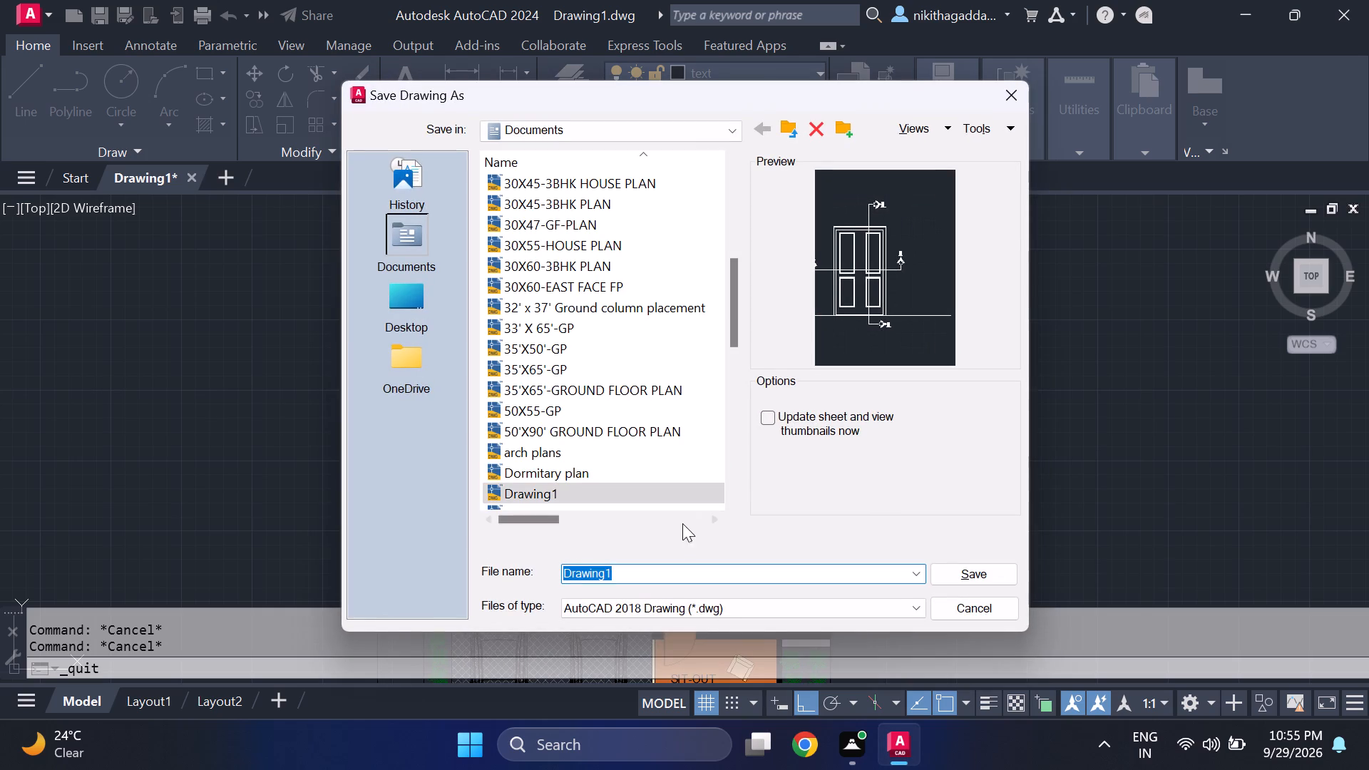
key(Delete)
text(30)
key(apostrophe)
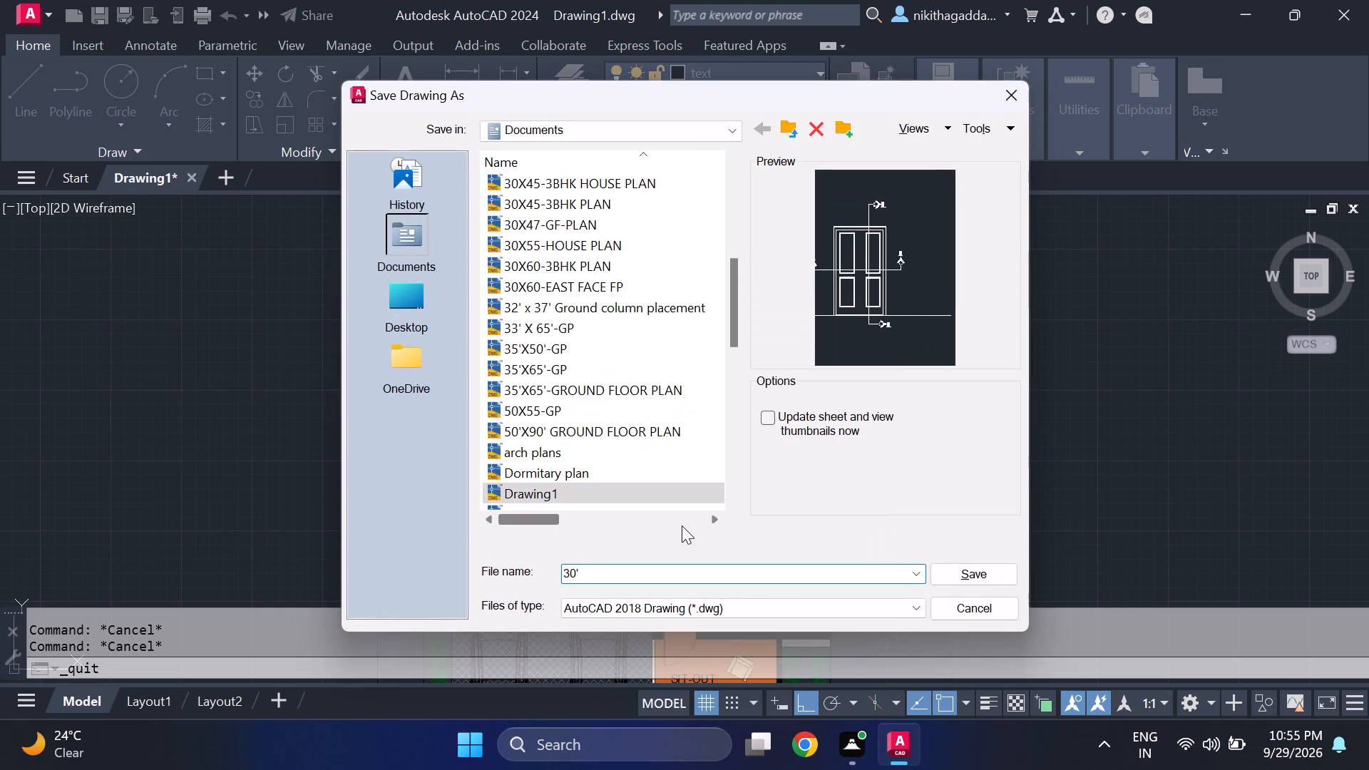
key(space)
text(X)
key(space)
text(60')
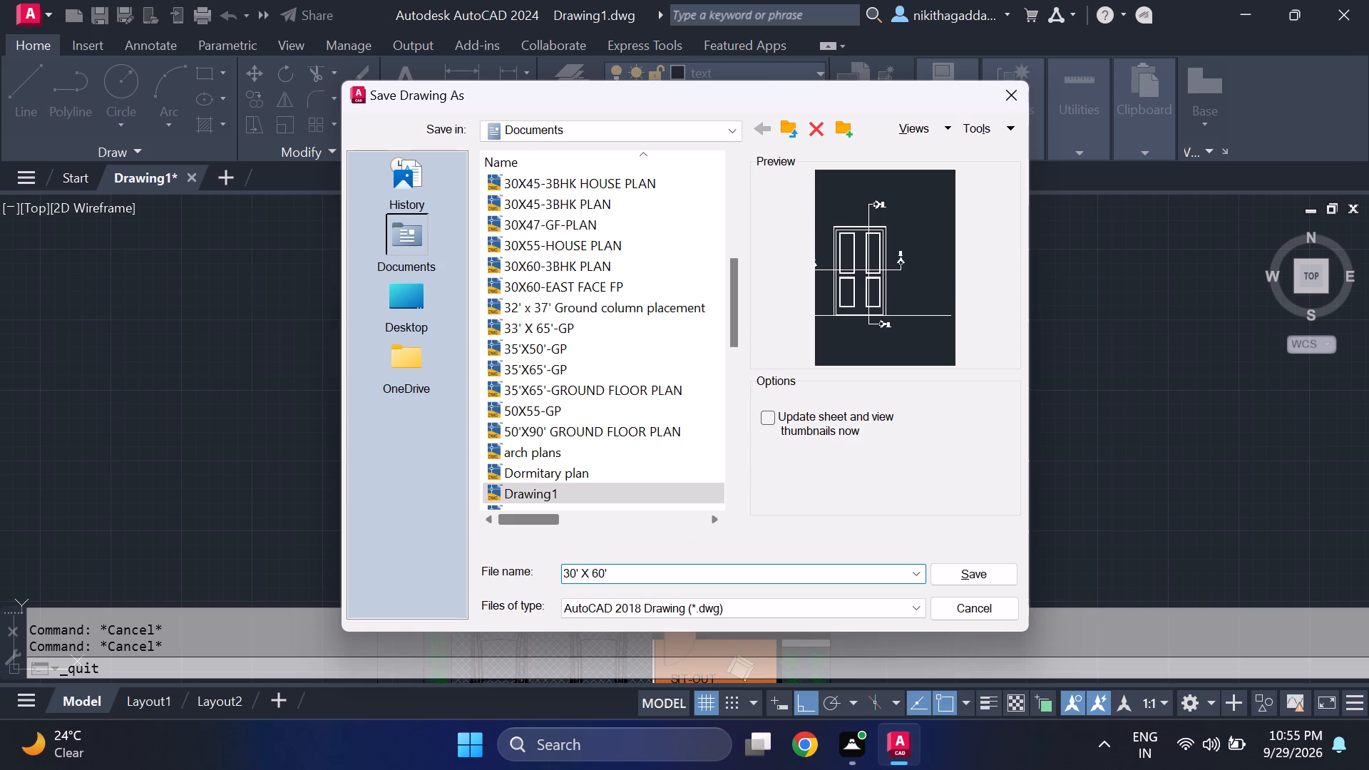
key(minus)
text(HOUSE PLAN)
key(Return)
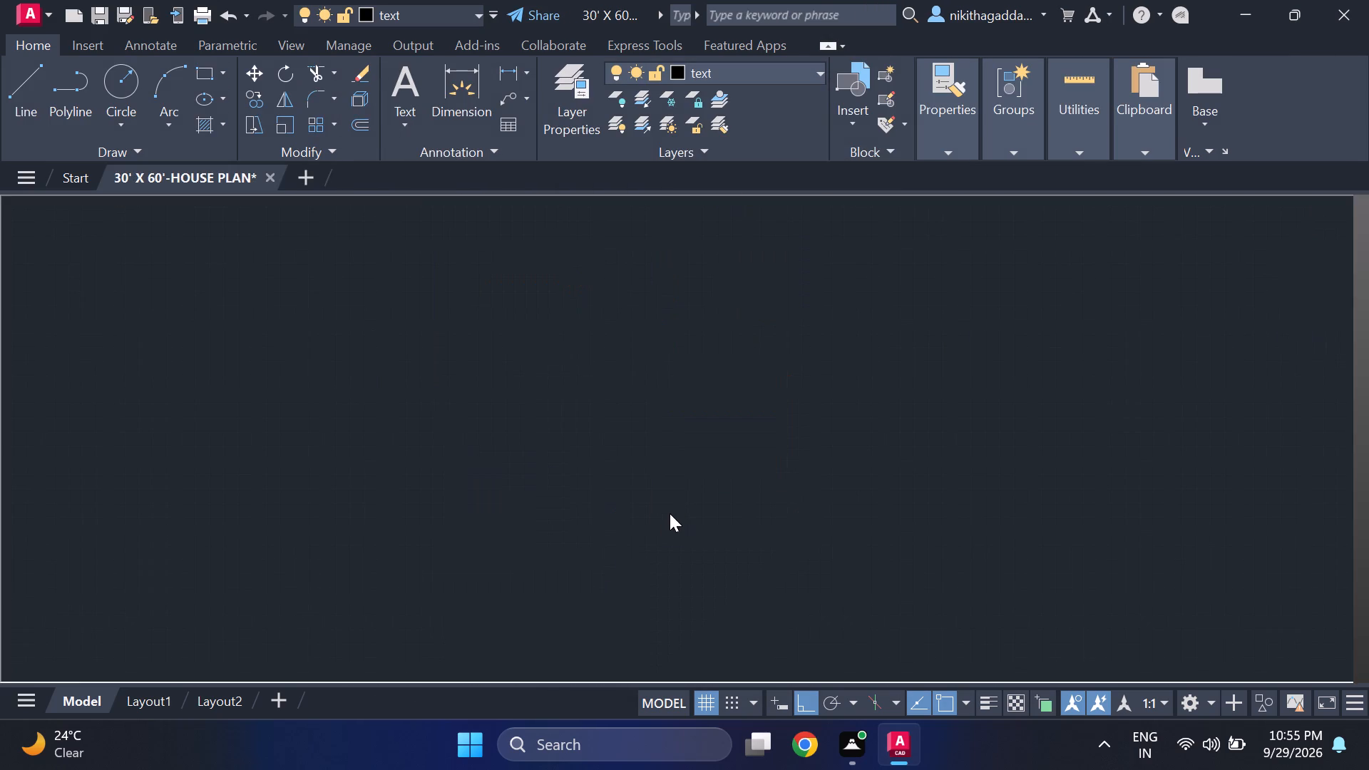
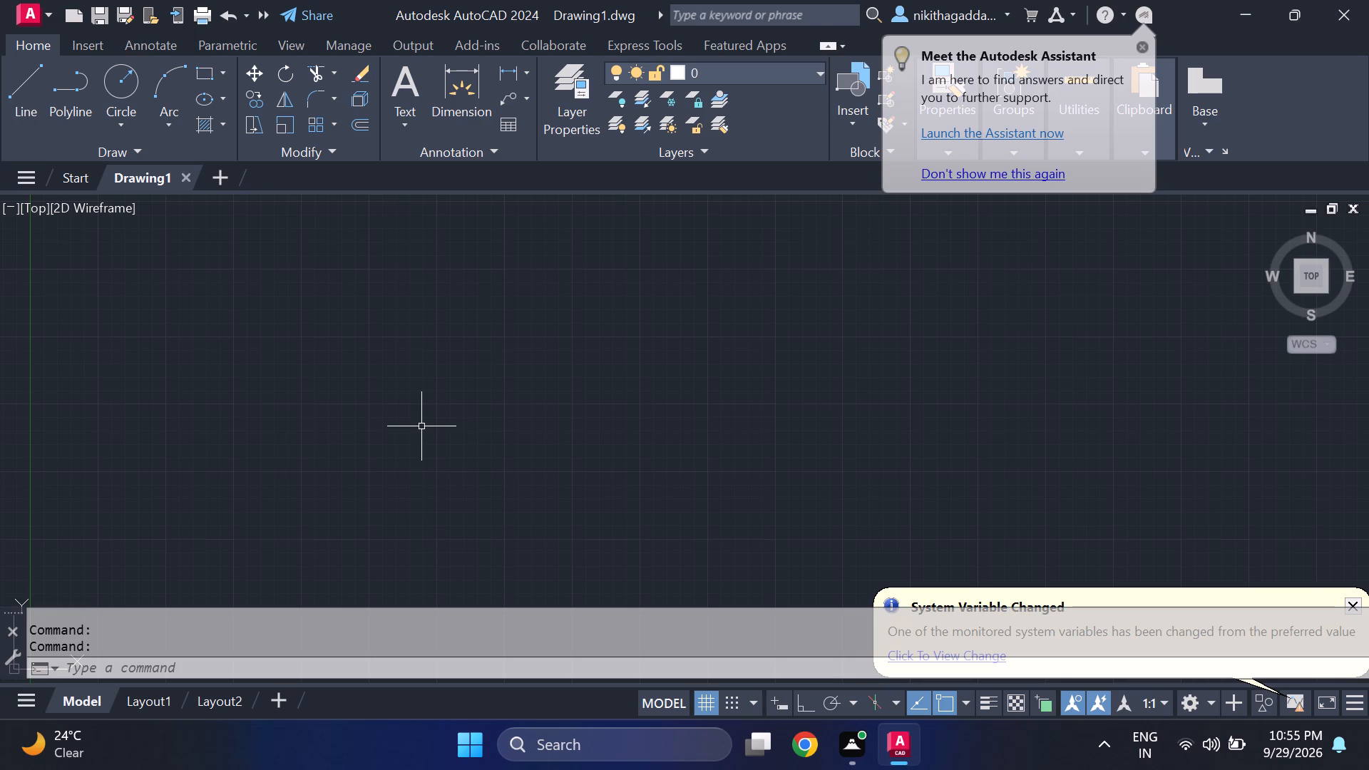
Dismiss the Autodesk Assistant tip and the system variable notification in the blank drawing.
scroll(369, 449, down, 4)
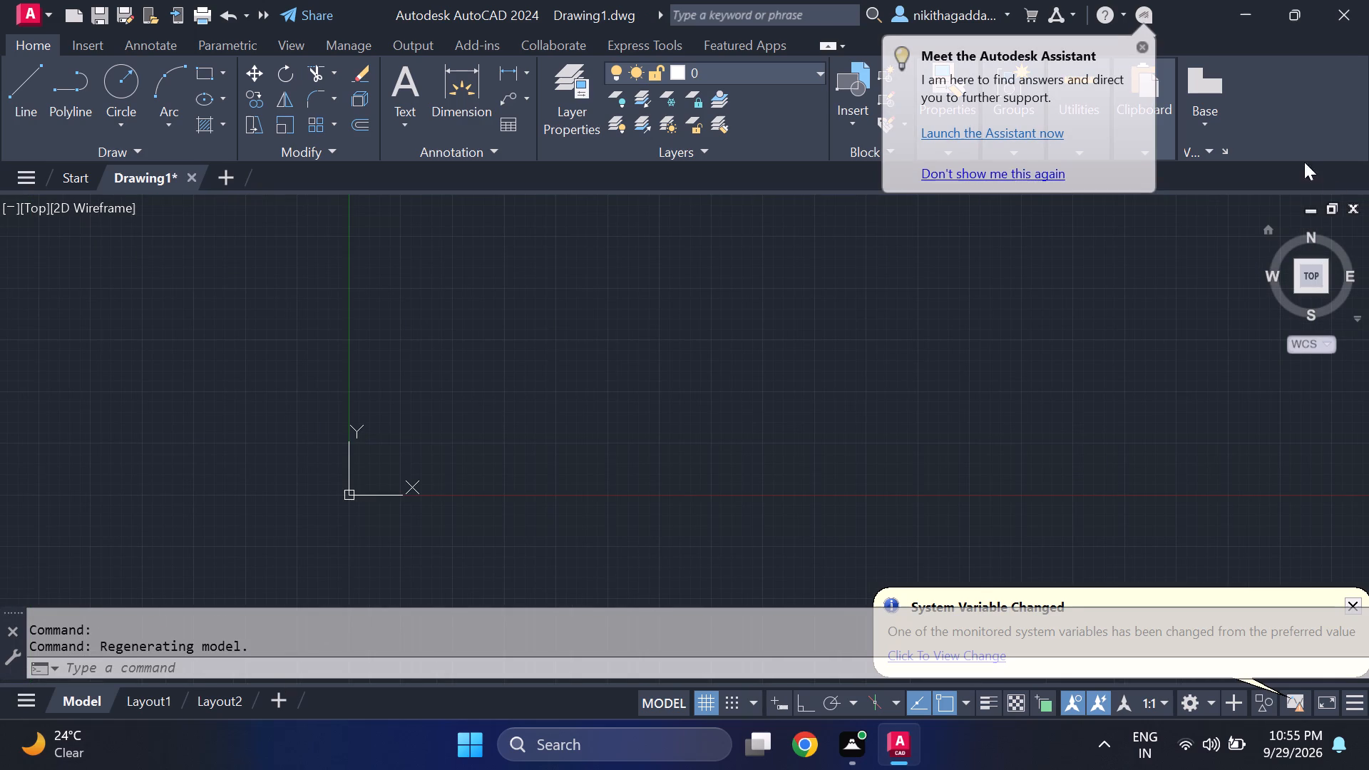
click(1144, 46)
scroll(753, 292, down, 4)
middle_drag(687, 346, 240, 559)
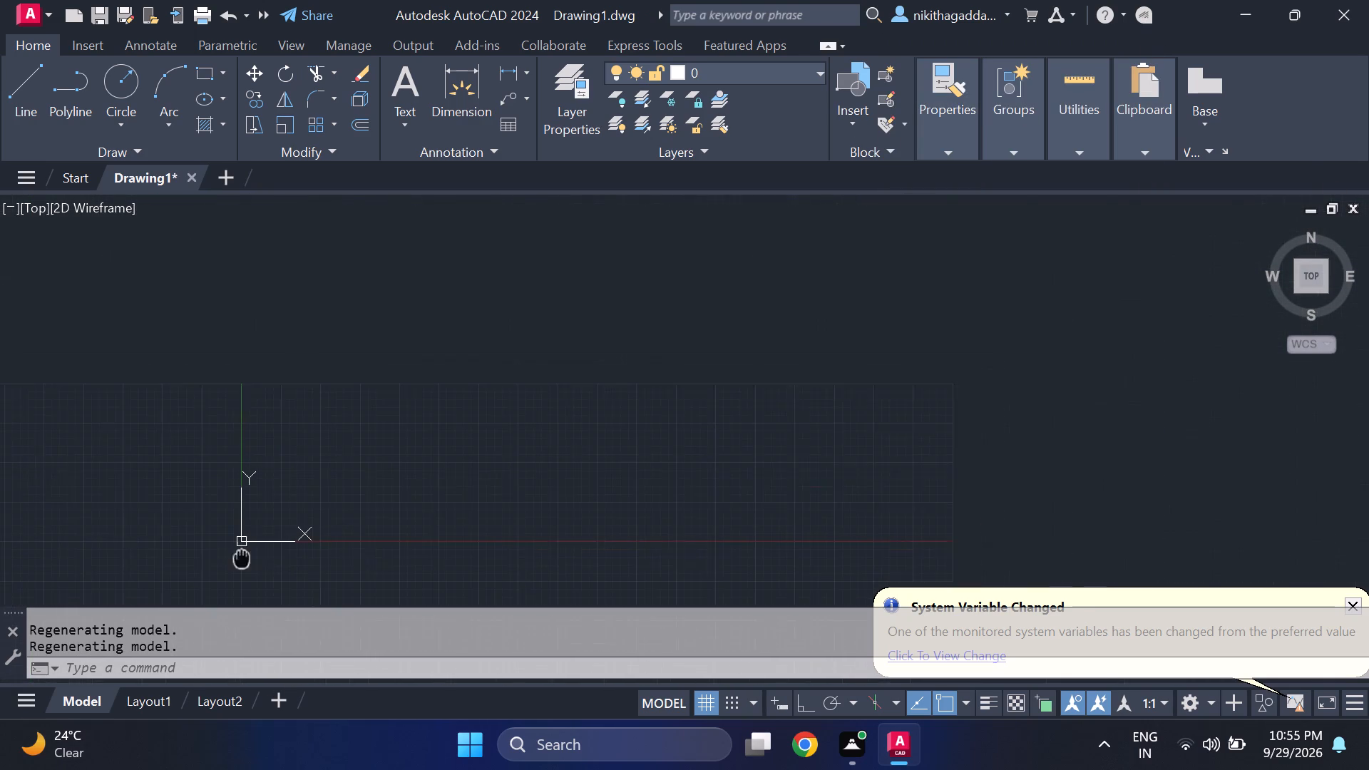
middle_drag(240, 559, 237, 563)
click(1352, 600)
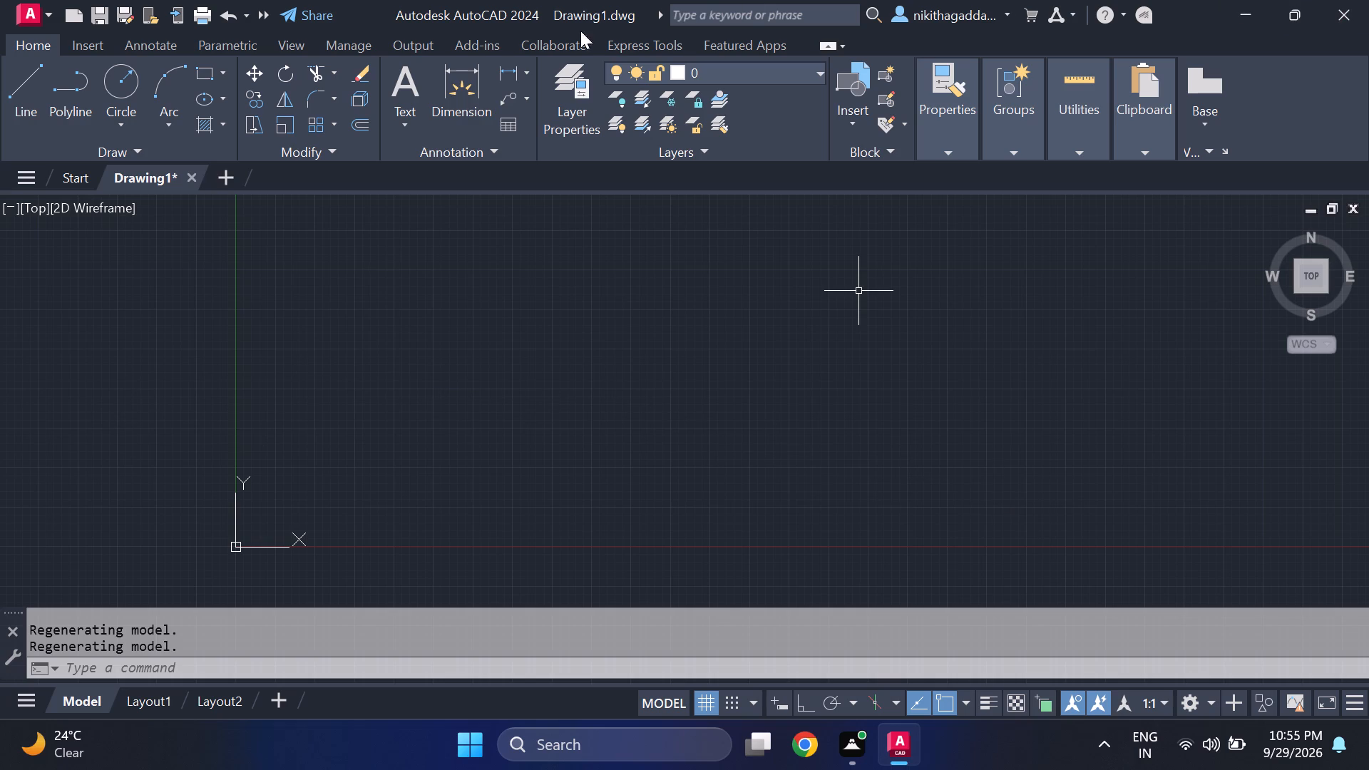
Open the saved drawing 30' X 60'-HOUSE PLAN from the Documents folder.
click(29, 176)
click(50, 351)
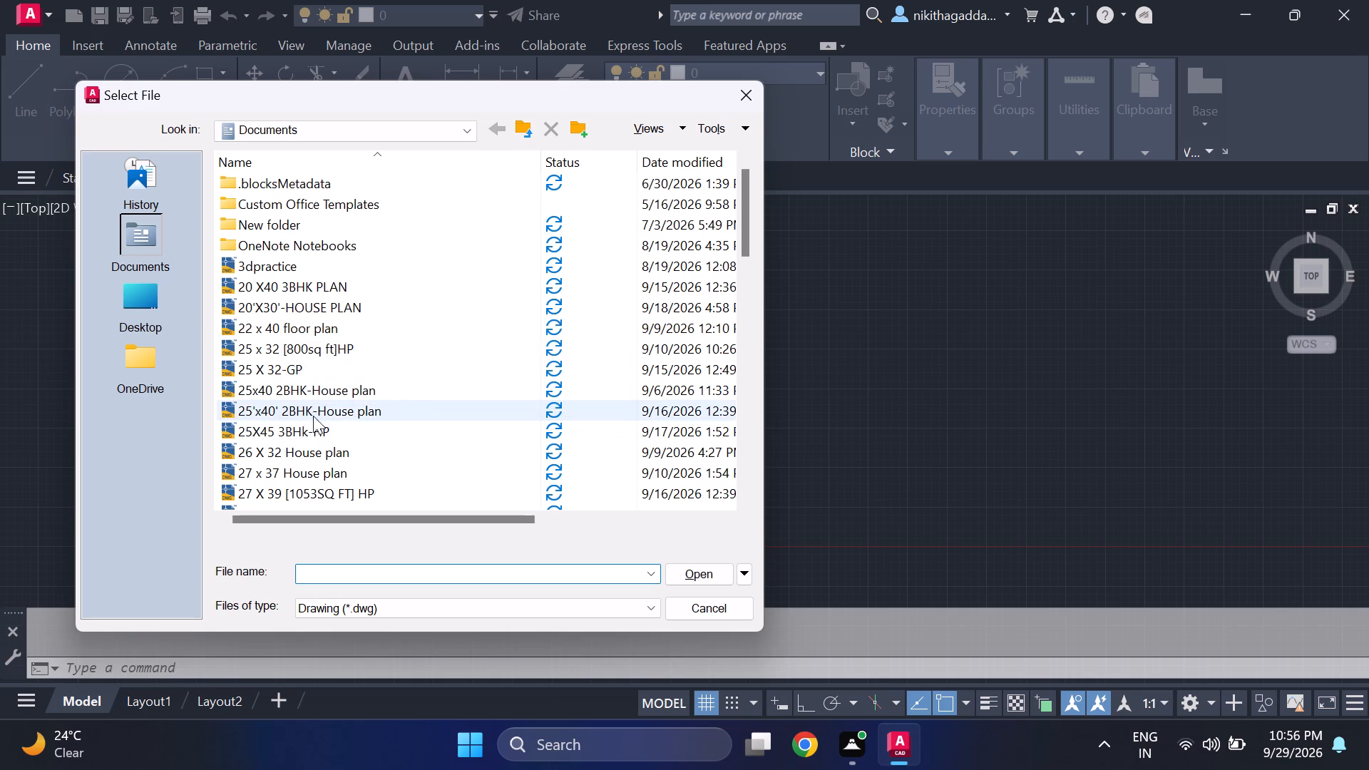
scroll(319, 416, down, 2)
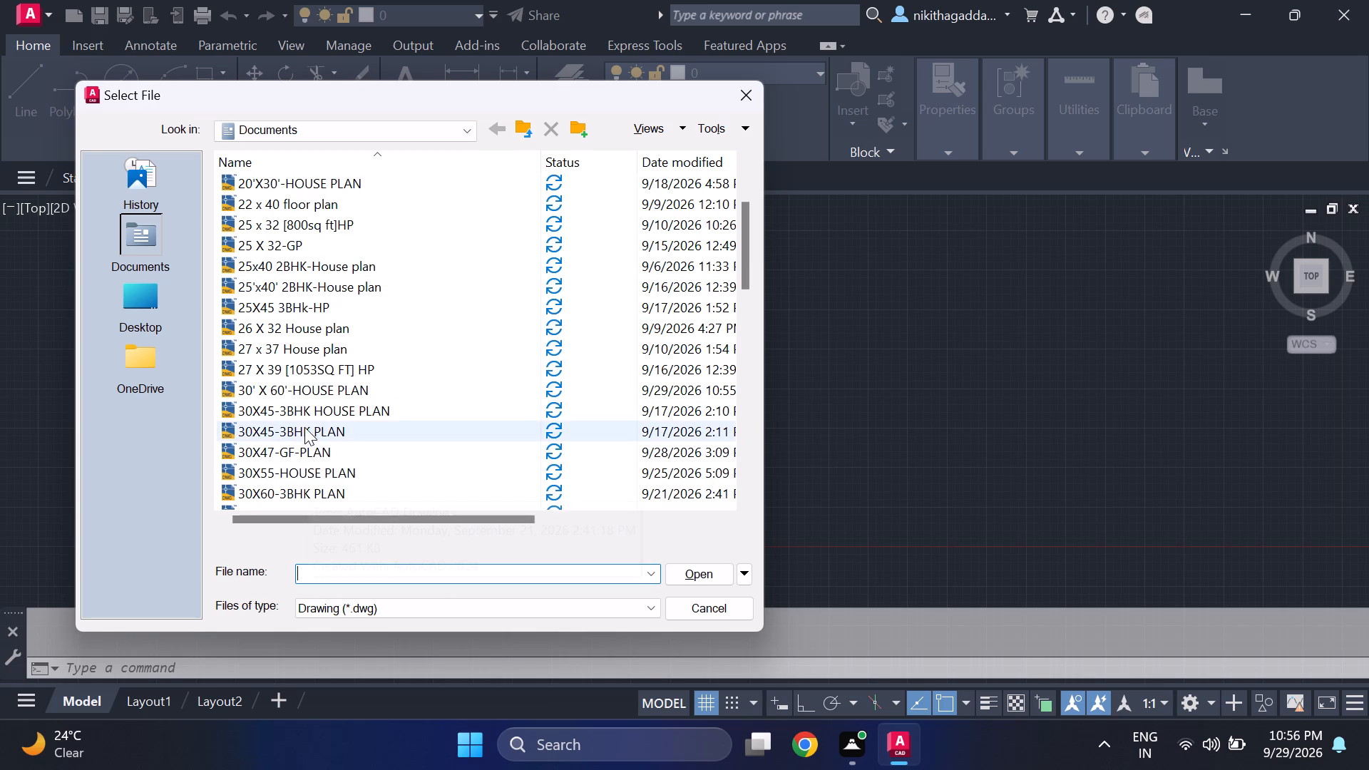
click(316, 385)
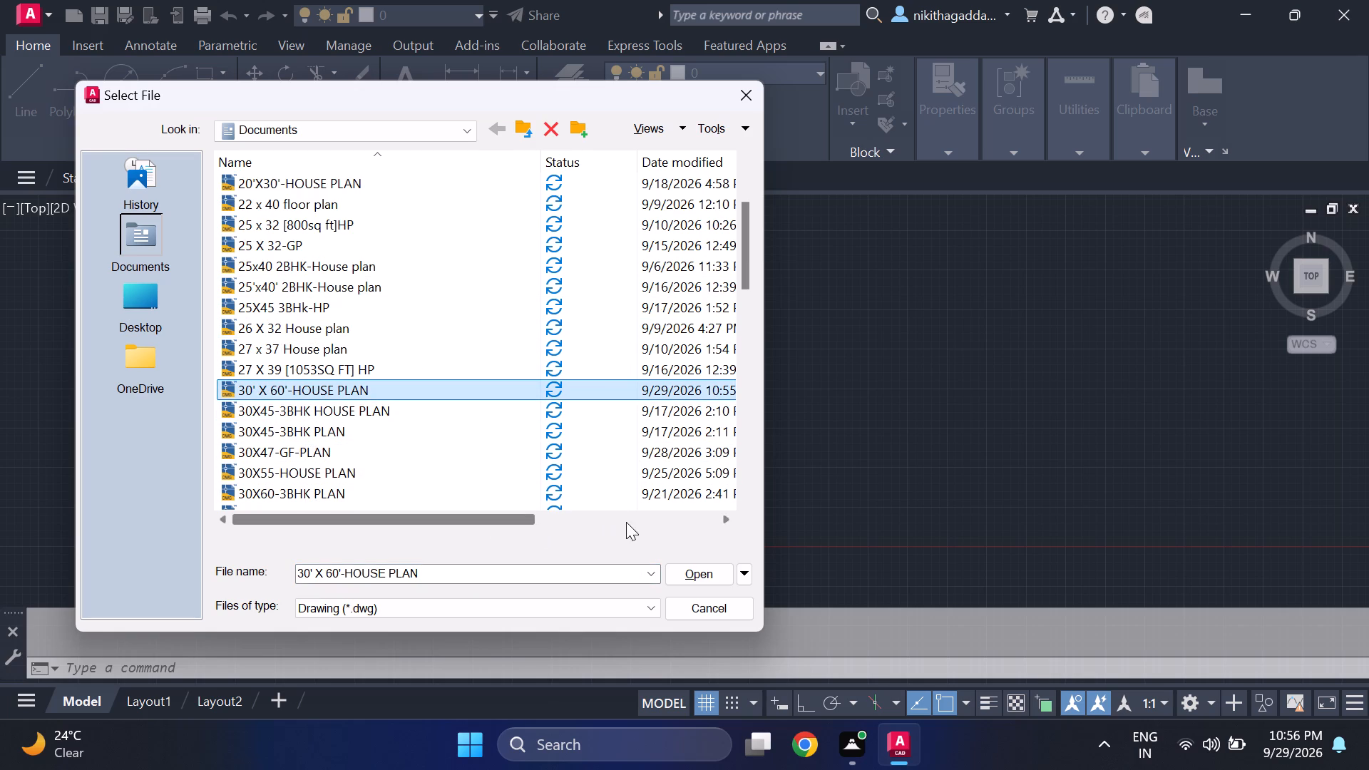
click(692, 572)
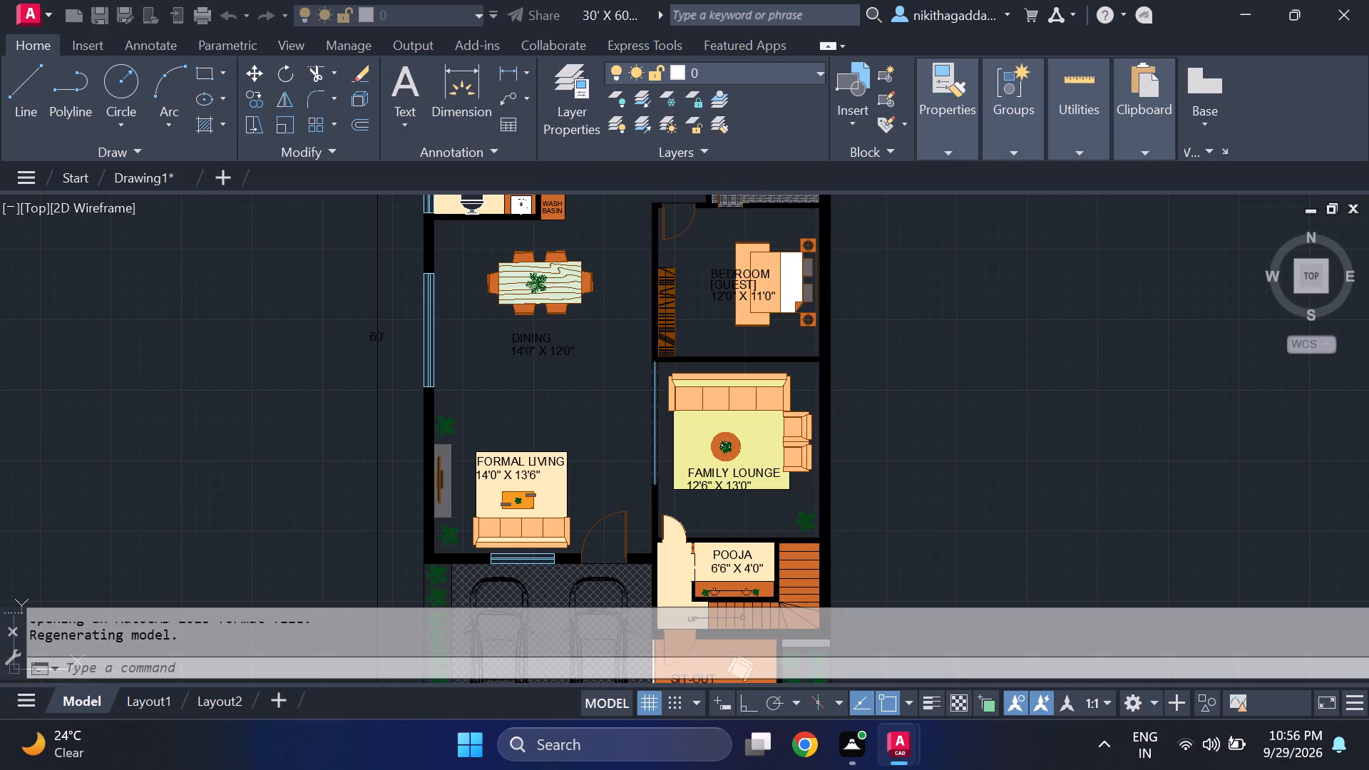
Switch to Layout1 and delete its default viewport, leaving the sheet empty.
scroll(571, 427, down, 3)
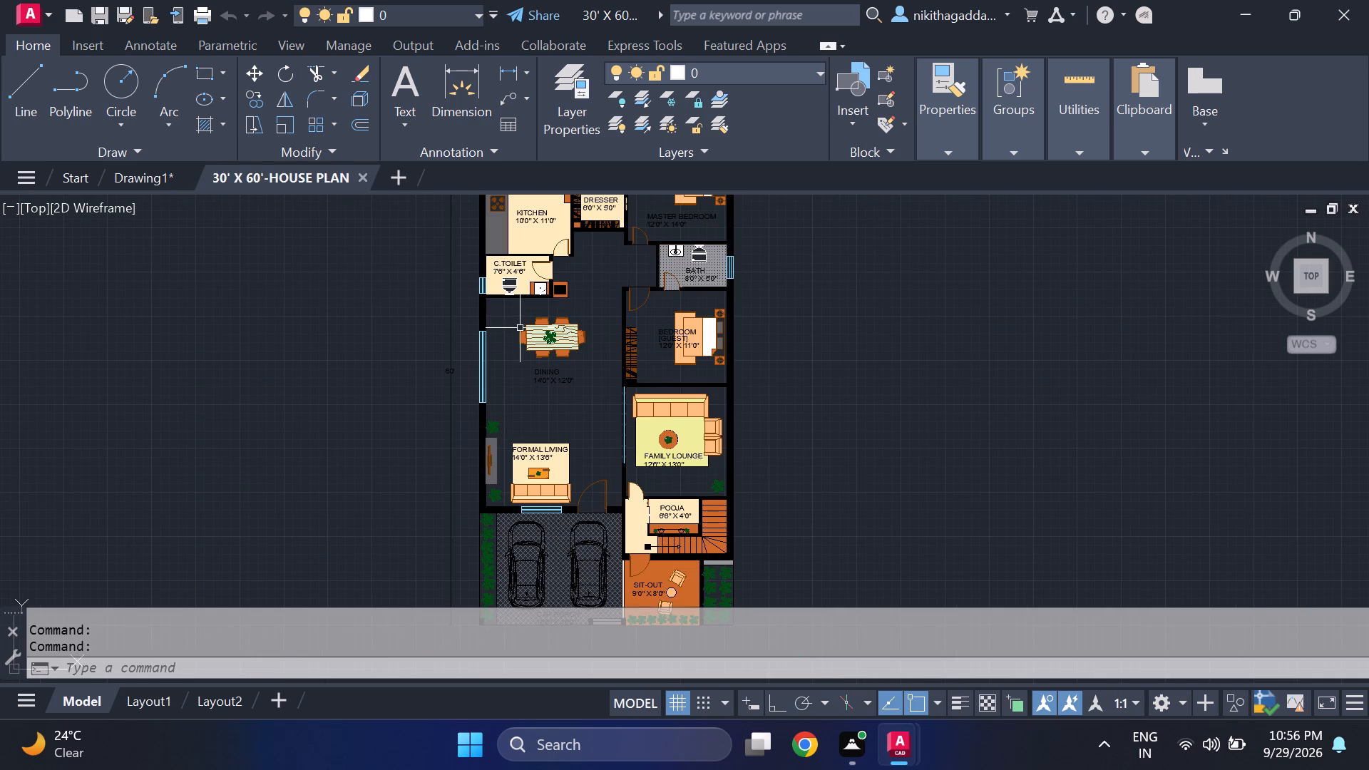
middle_drag(329, 390, 296, 354)
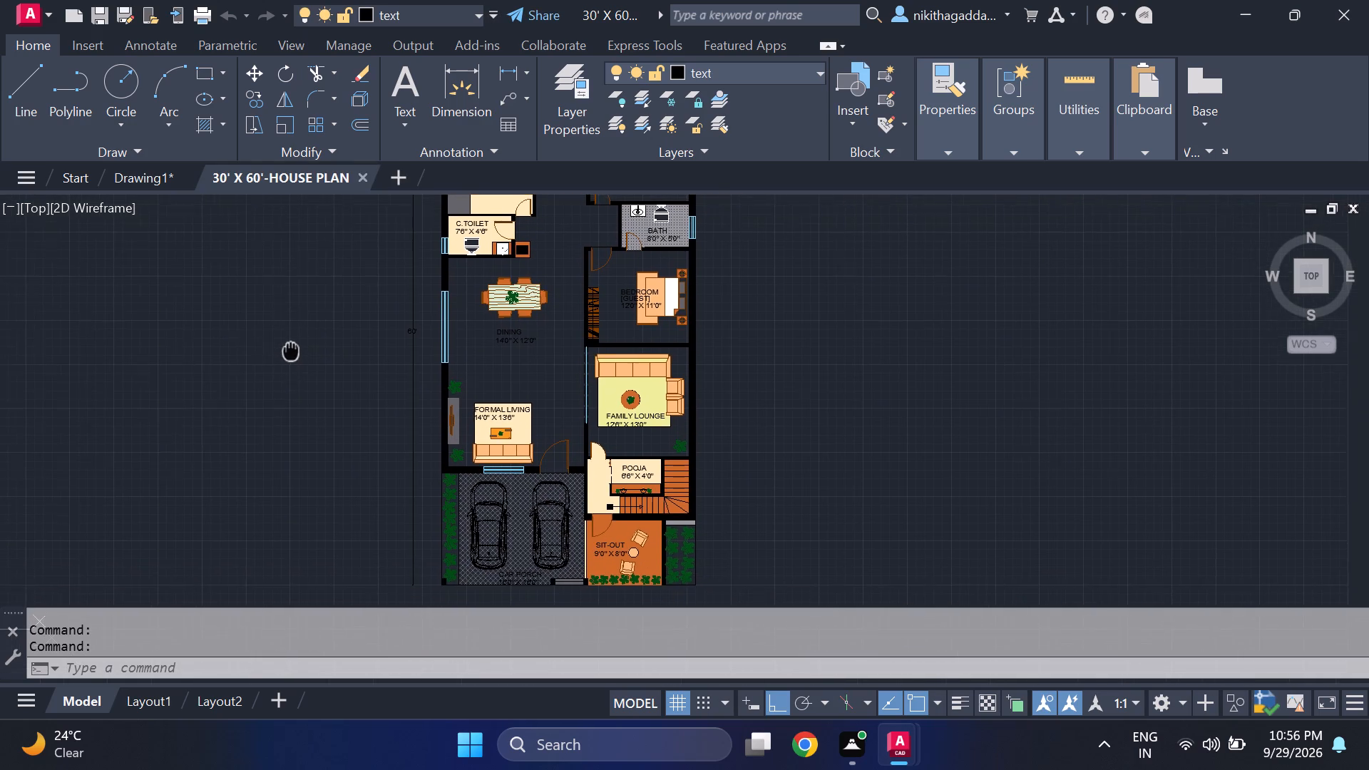
middle_drag(296, 354, 314, 424)
click(140, 704)
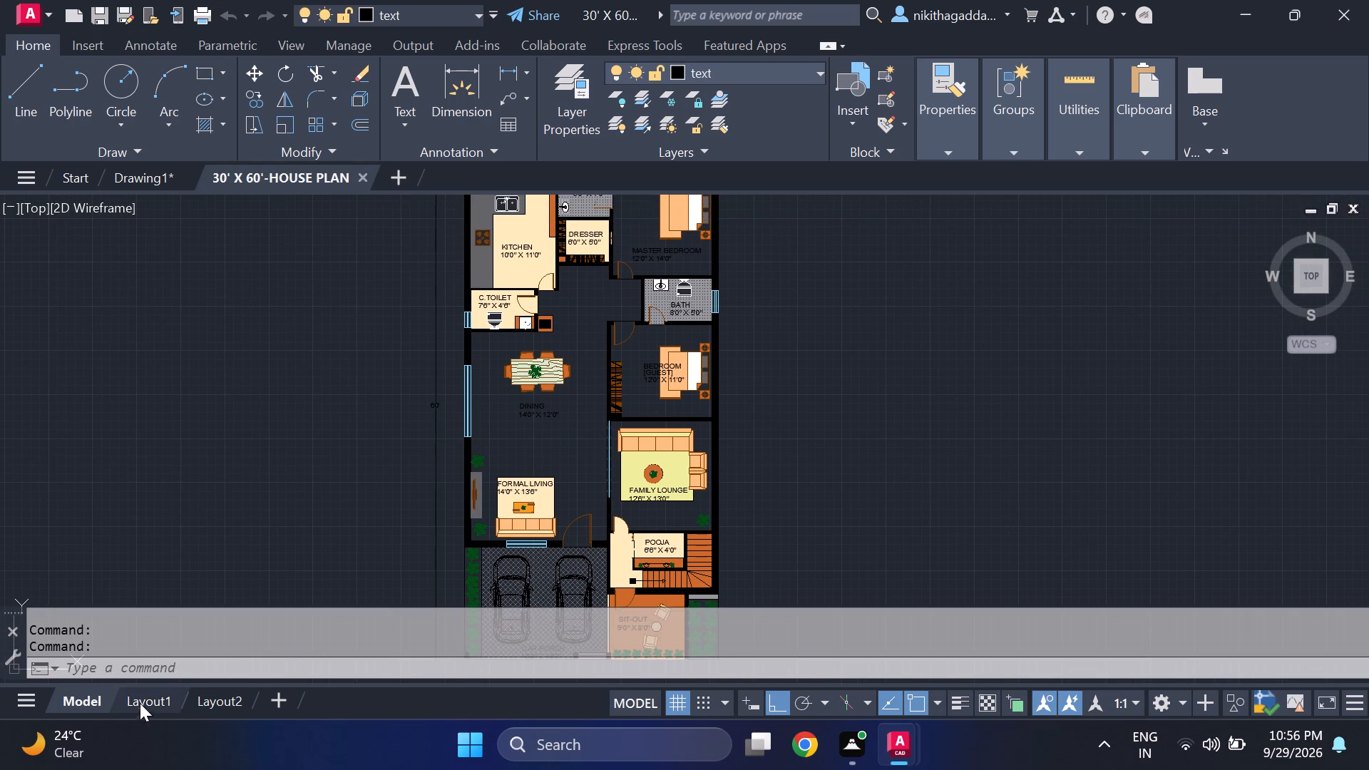
click(774, 301)
click(552, 483)
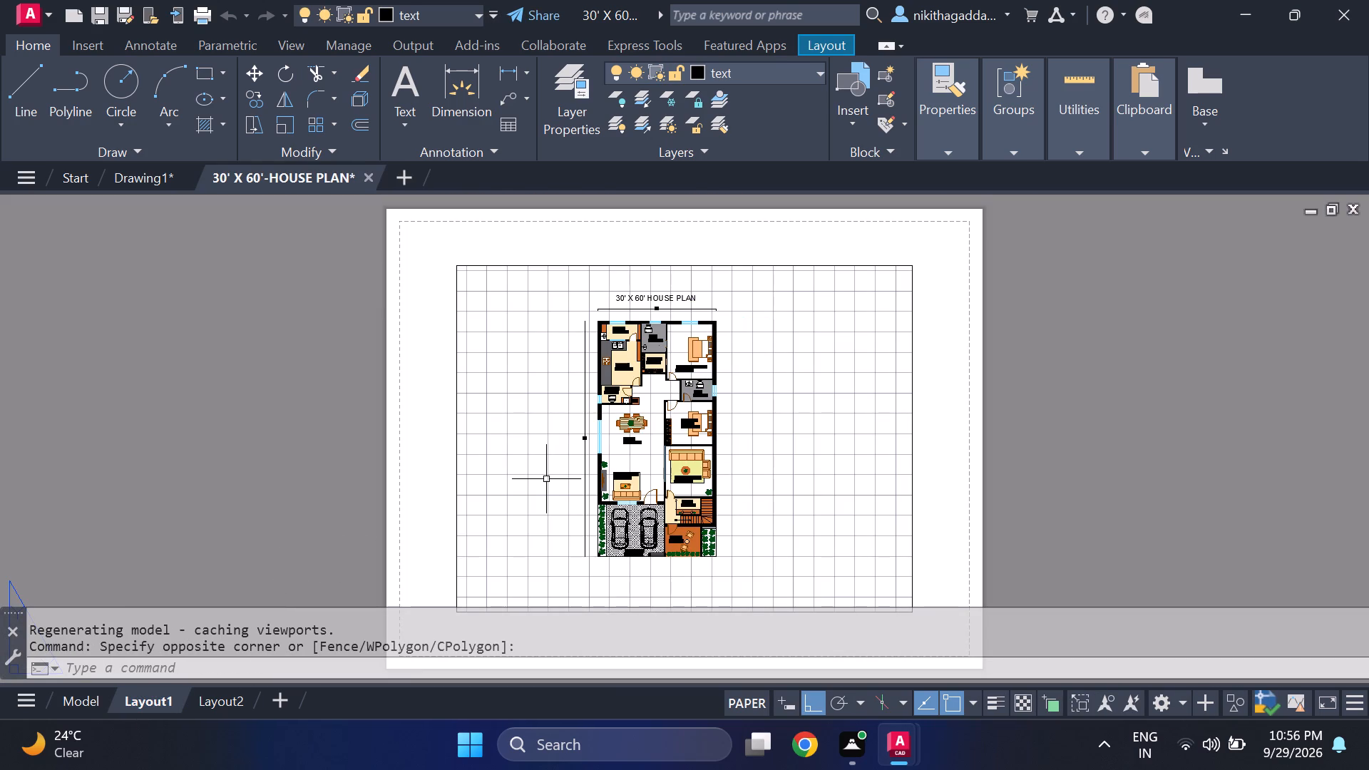
click(921, 264)
click(737, 441)
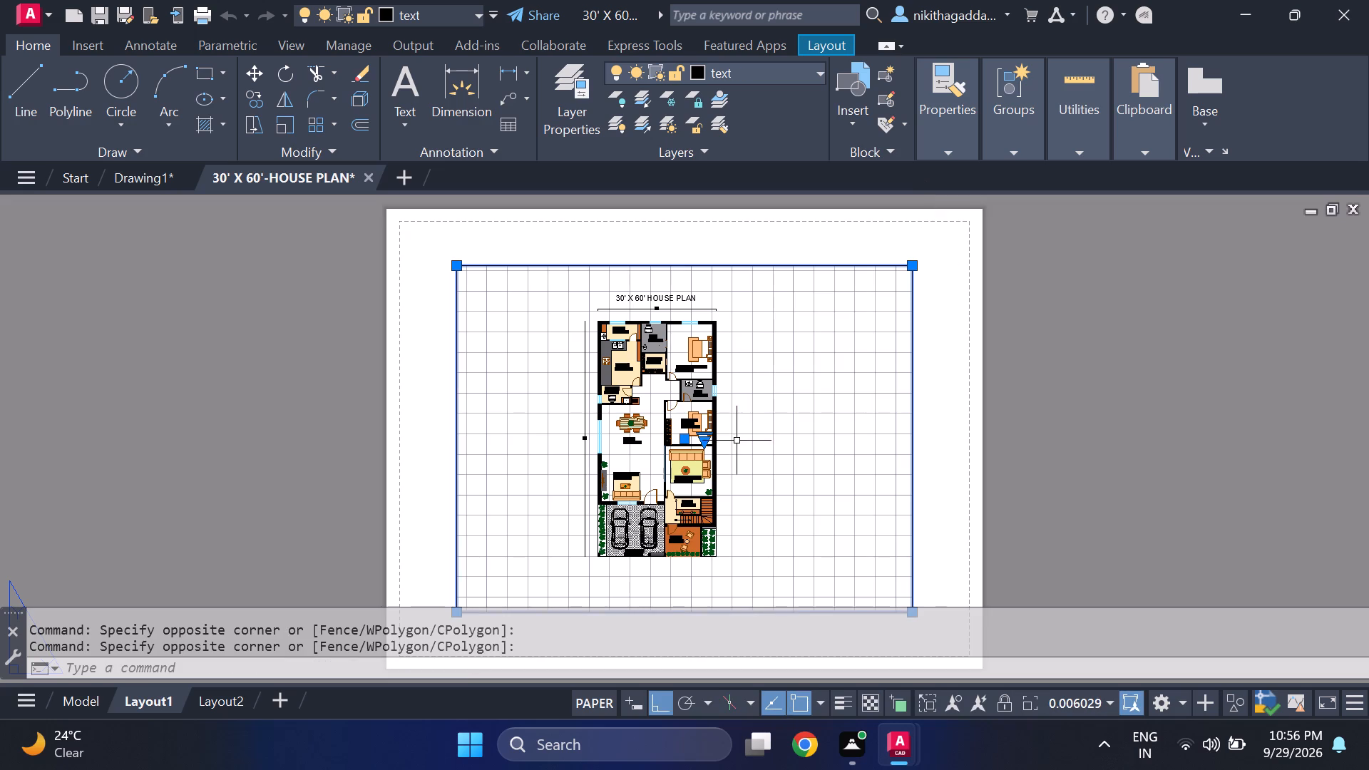
key(Delete)
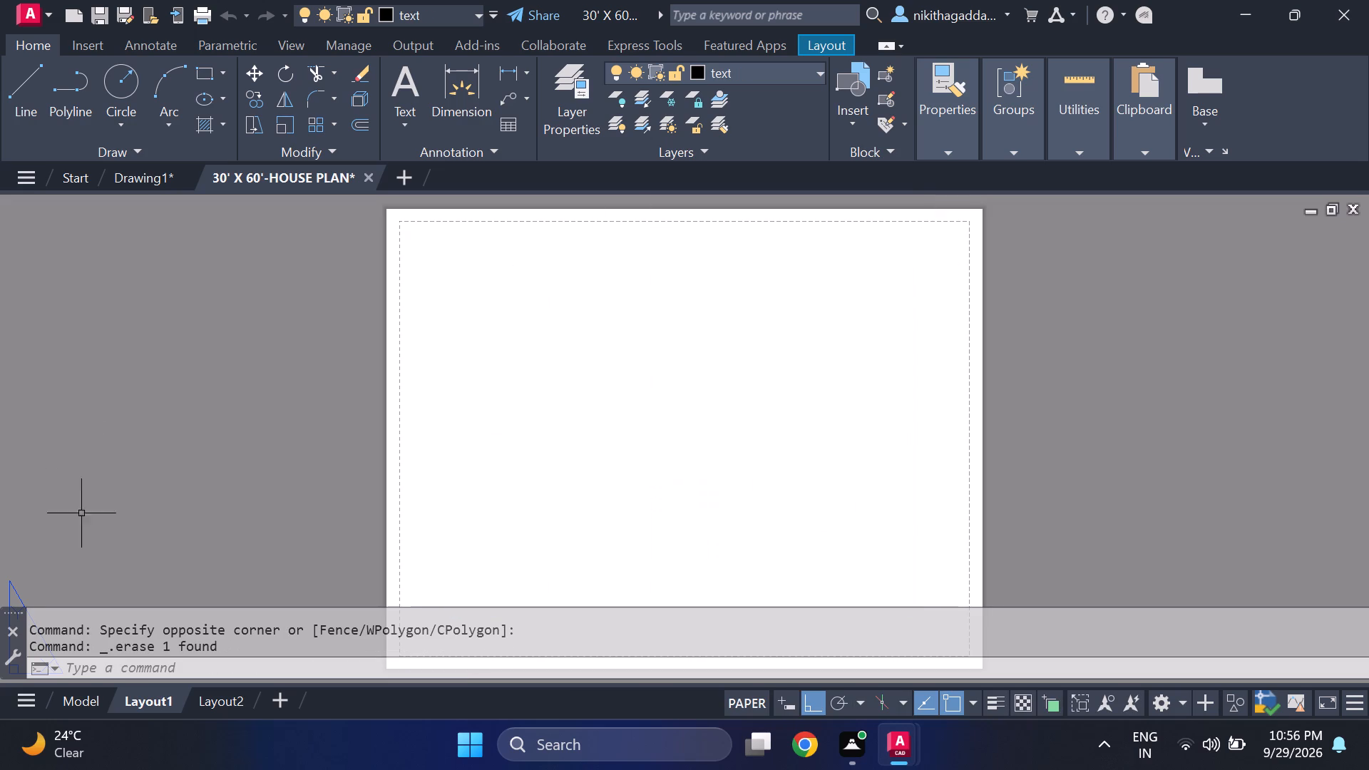
Modify Layout1's page setup to use the DWG To PDF.pc3 plotter and ISO full bleed A4 (297.00 x 210.00 MM) paper.
right_click(138, 704)
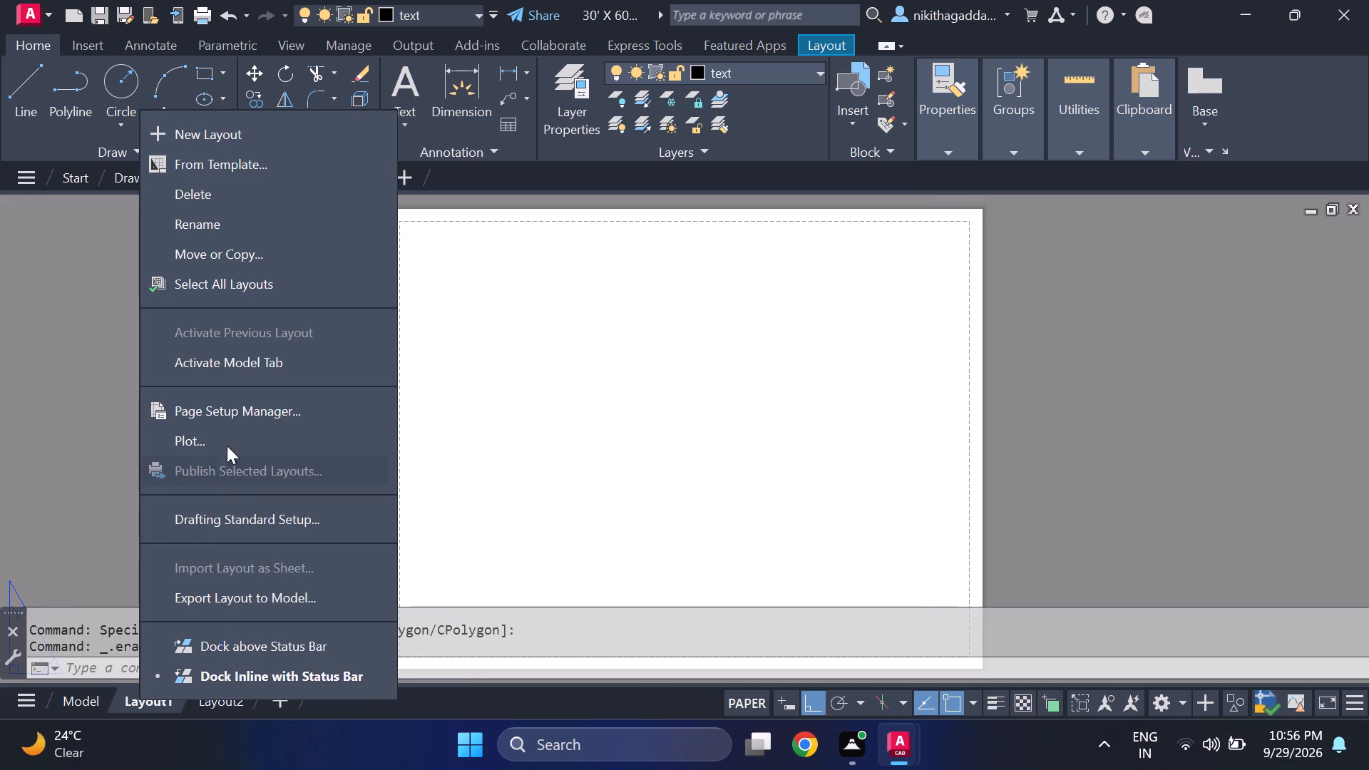
click(225, 411)
click(867, 325)
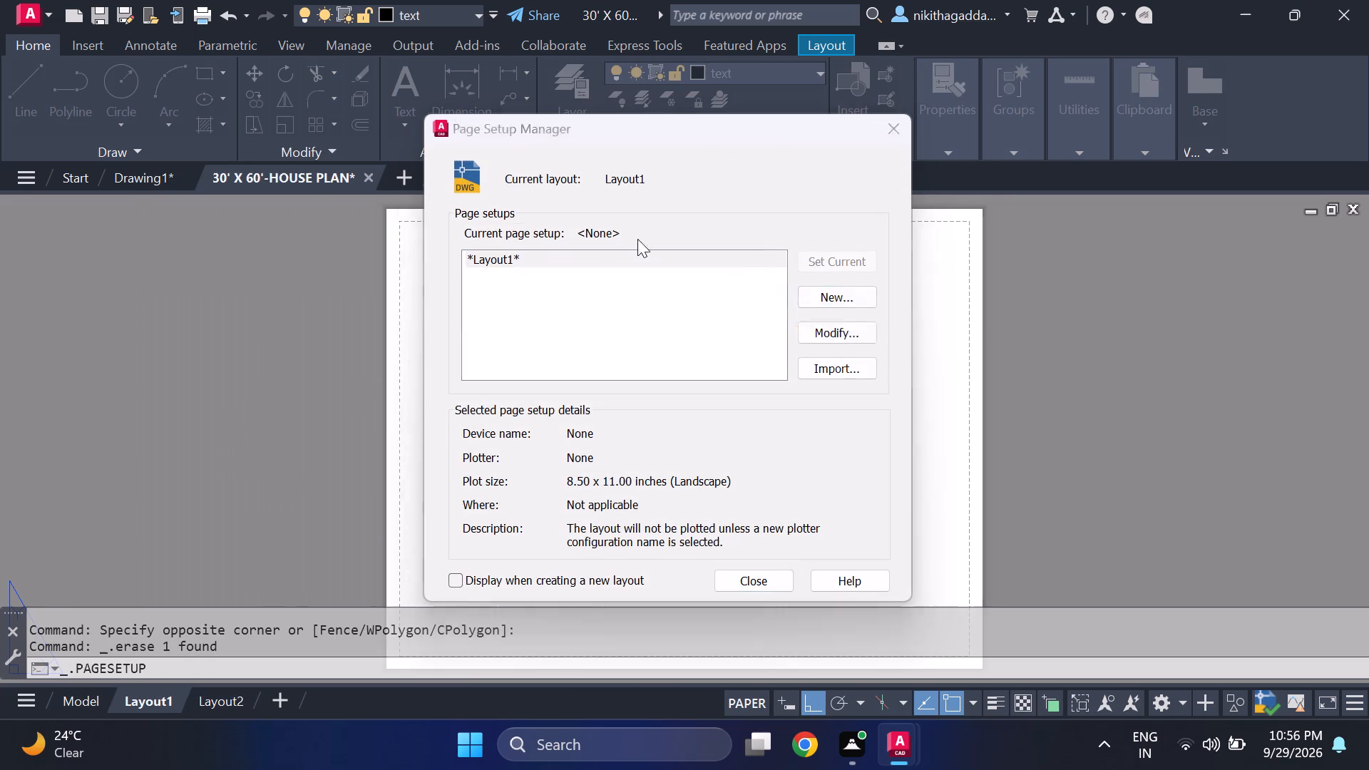
click(559, 208)
click(535, 448)
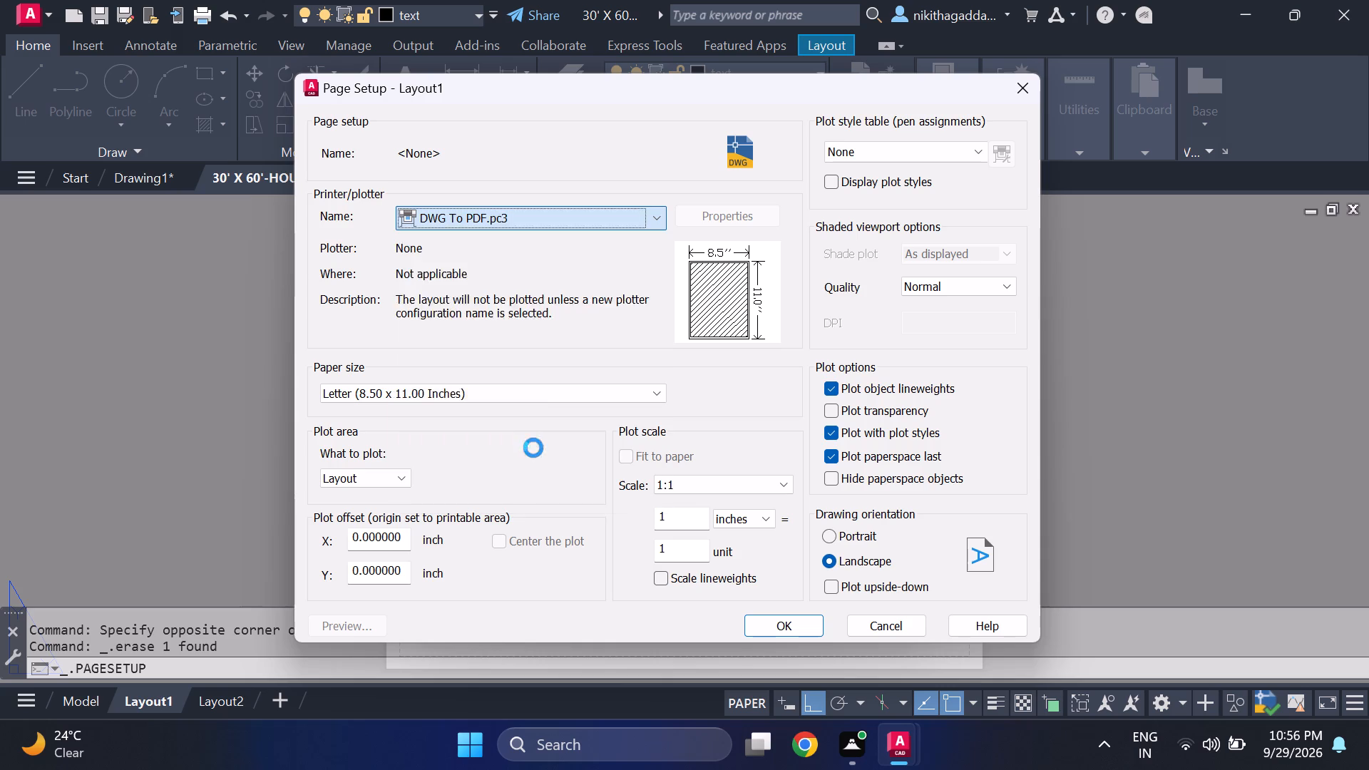
click(541, 389)
scroll(456, 272, down, 6)
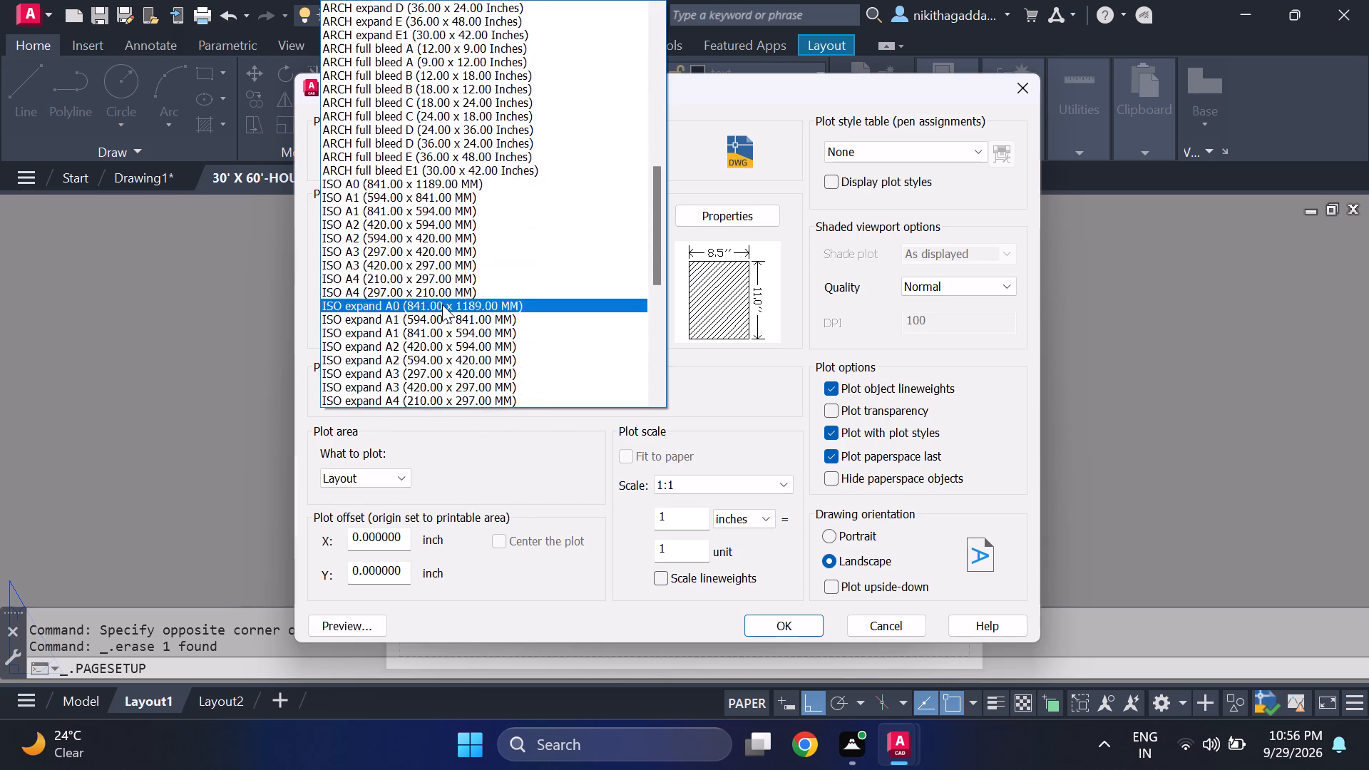
scroll(440, 313, down, 4)
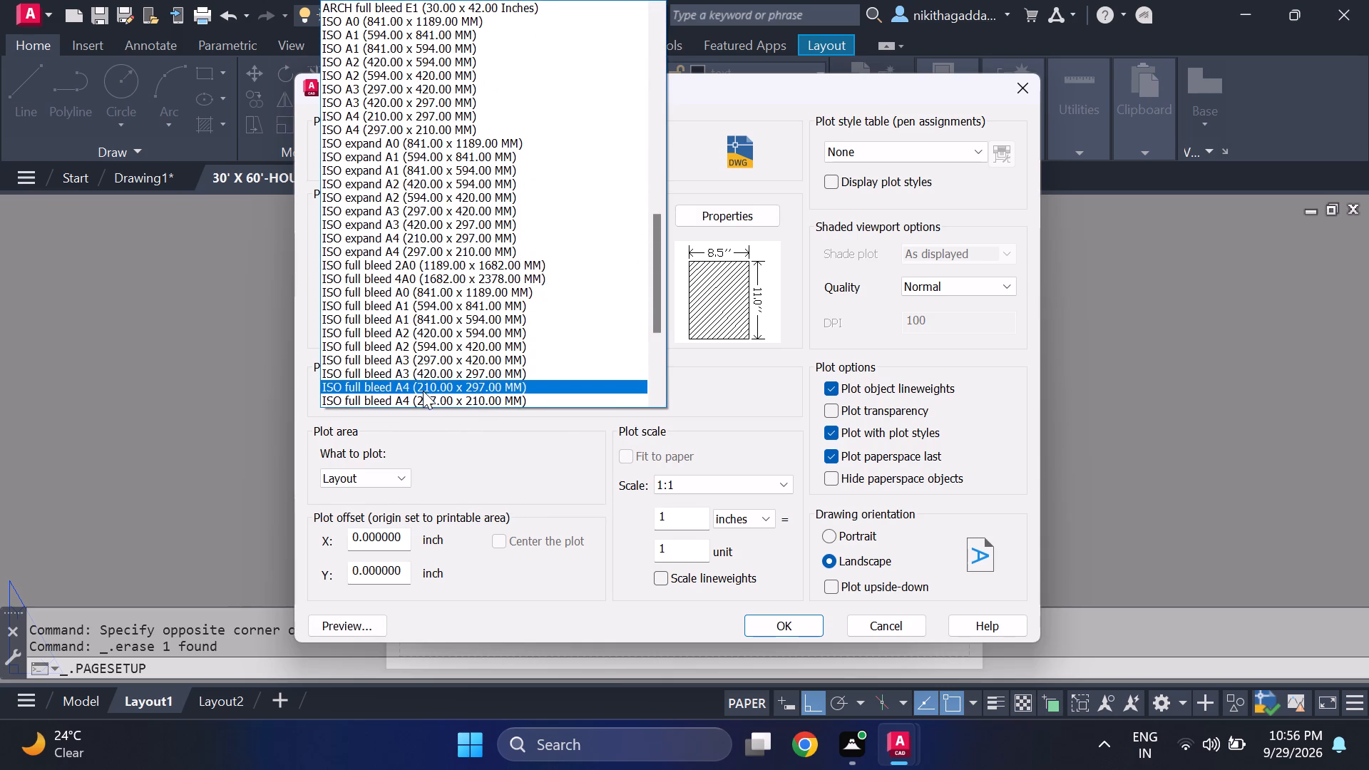
click(423, 391)
click(440, 389)
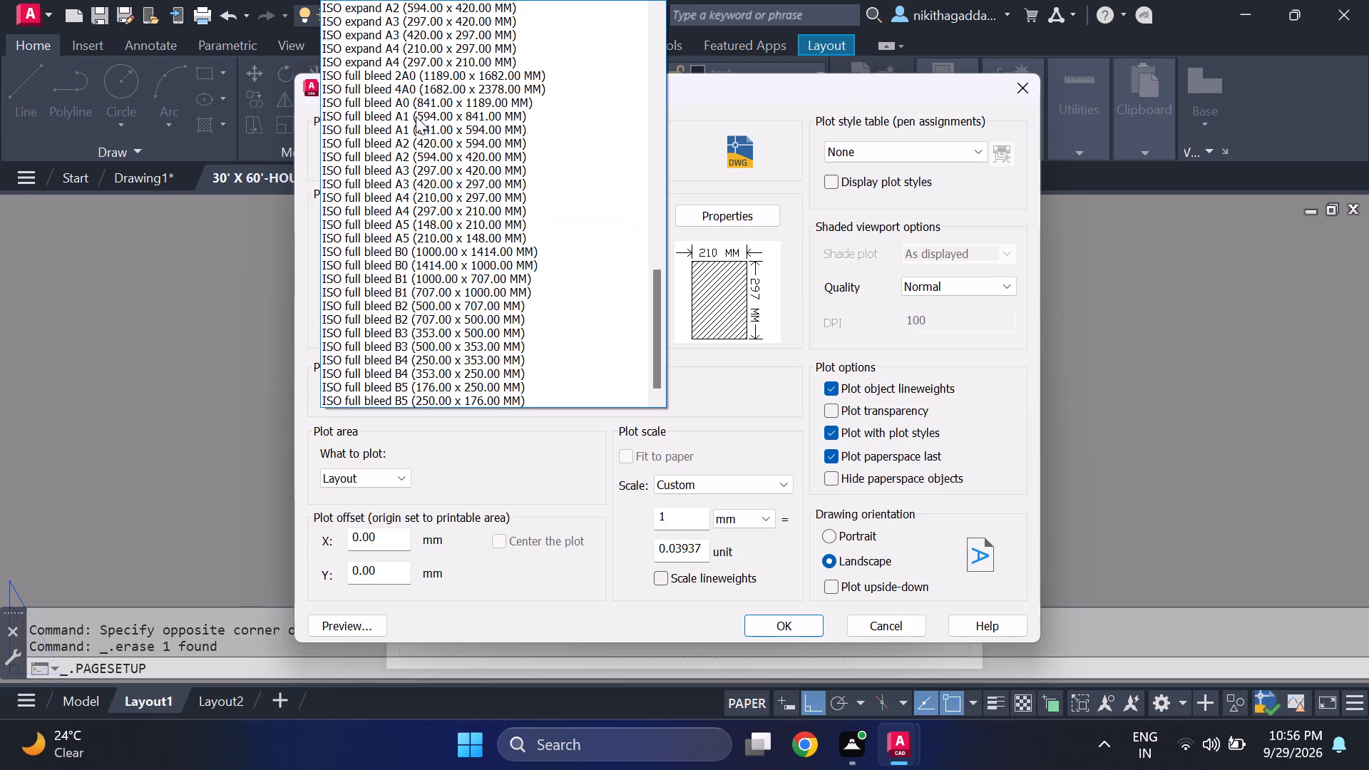
click(409, 209)
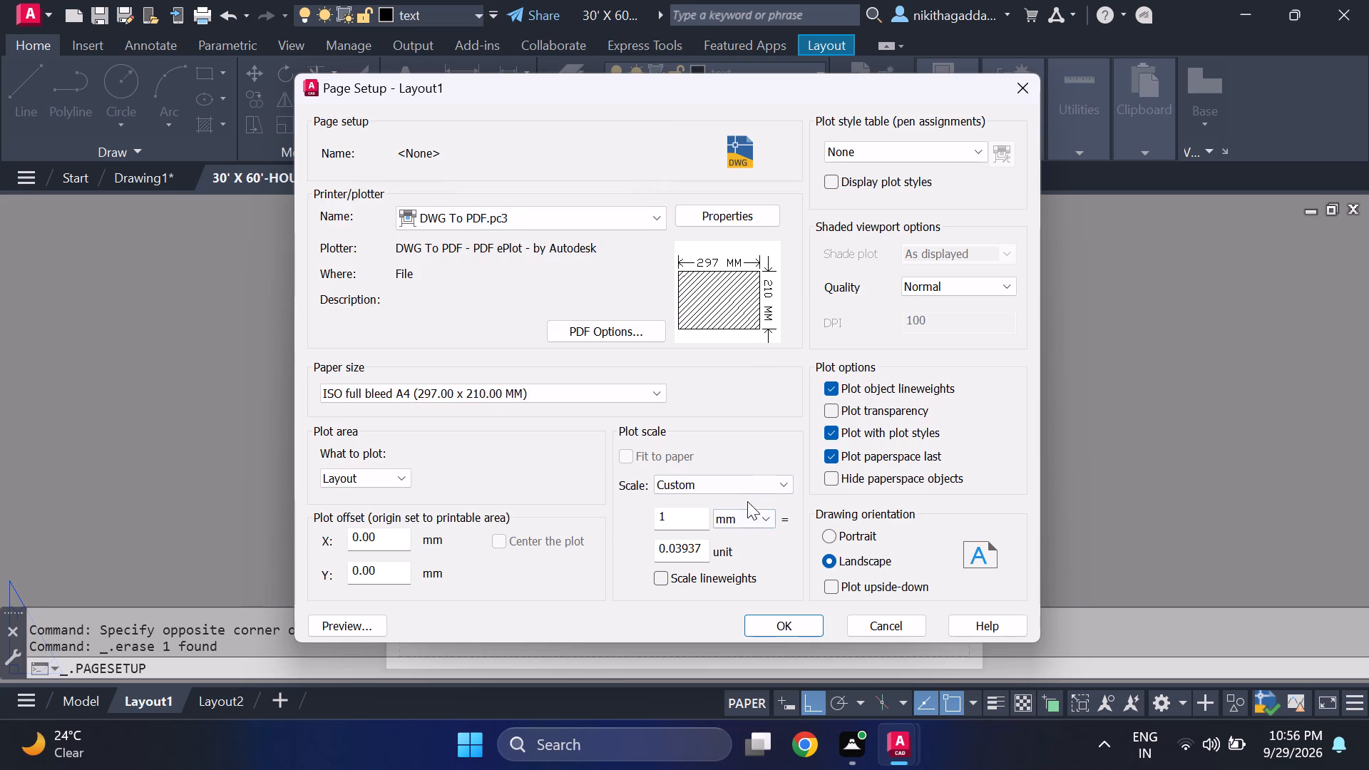
Set the plot scale to 1:1 in Layout1's page setup, accept it and close the Page Setup Manager.
click(747, 476)
click(658, 88)
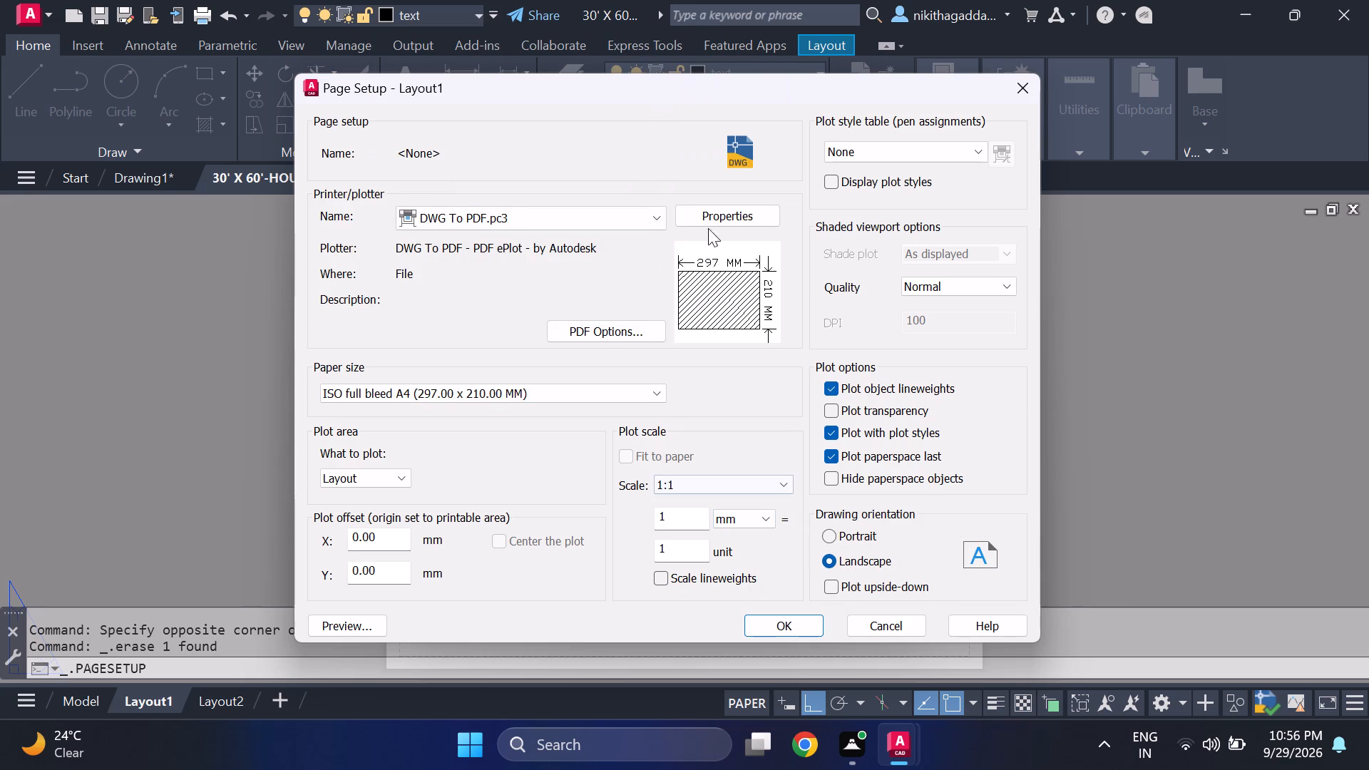
click(759, 619)
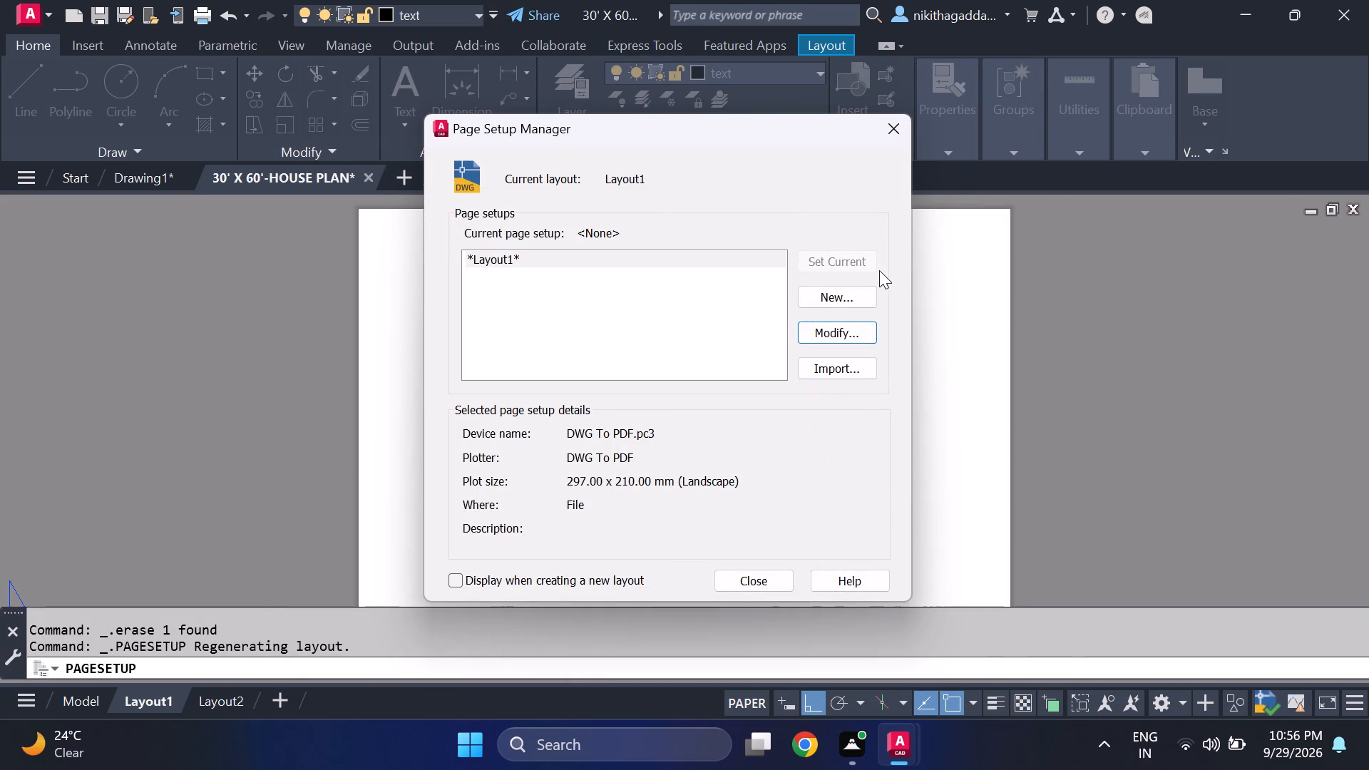
drag(876, 270, 865, 272)
click(781, 580)
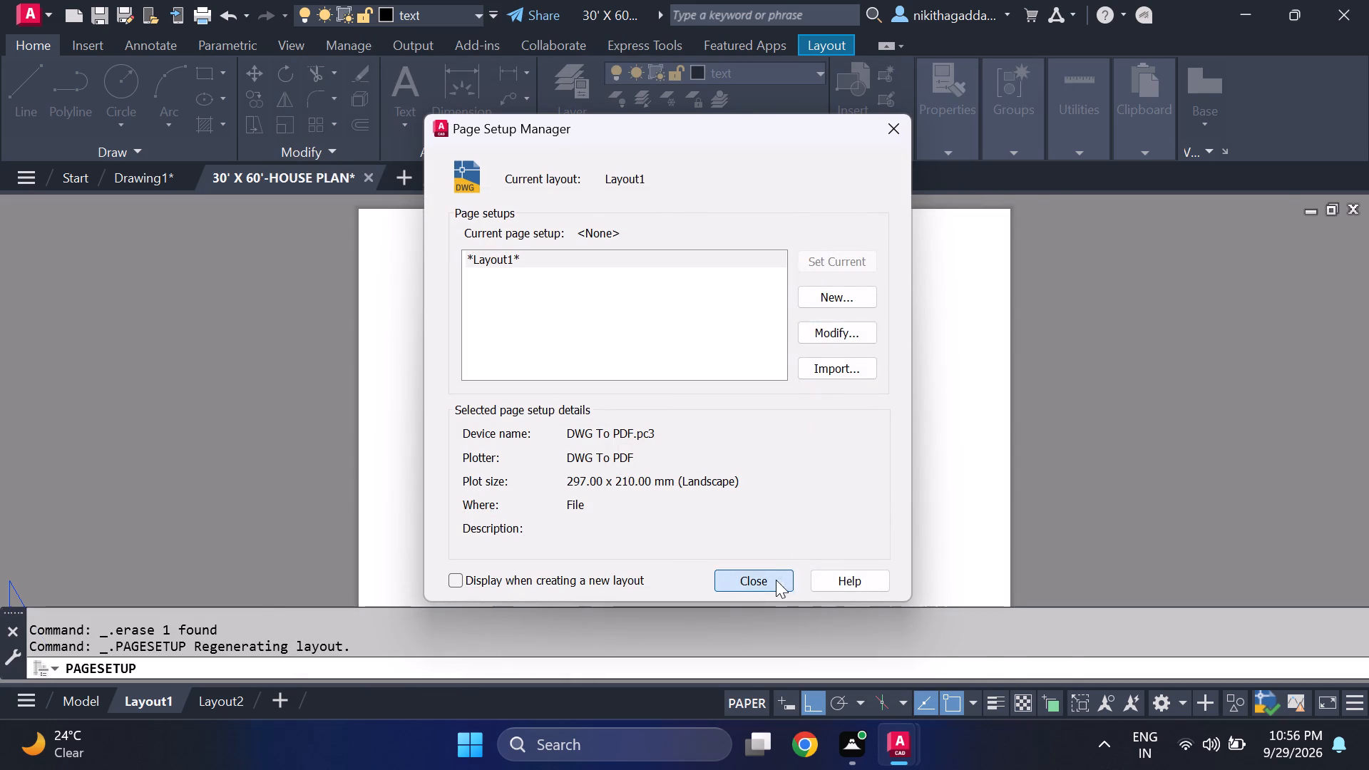
Create a single viewport with VIEWPORTS, spanning the whole A4 sheet from its upper-left corner to its lower-right corner.
scroll(770, 473, down, 1)
middle_drag(747, 465, 715, 426)
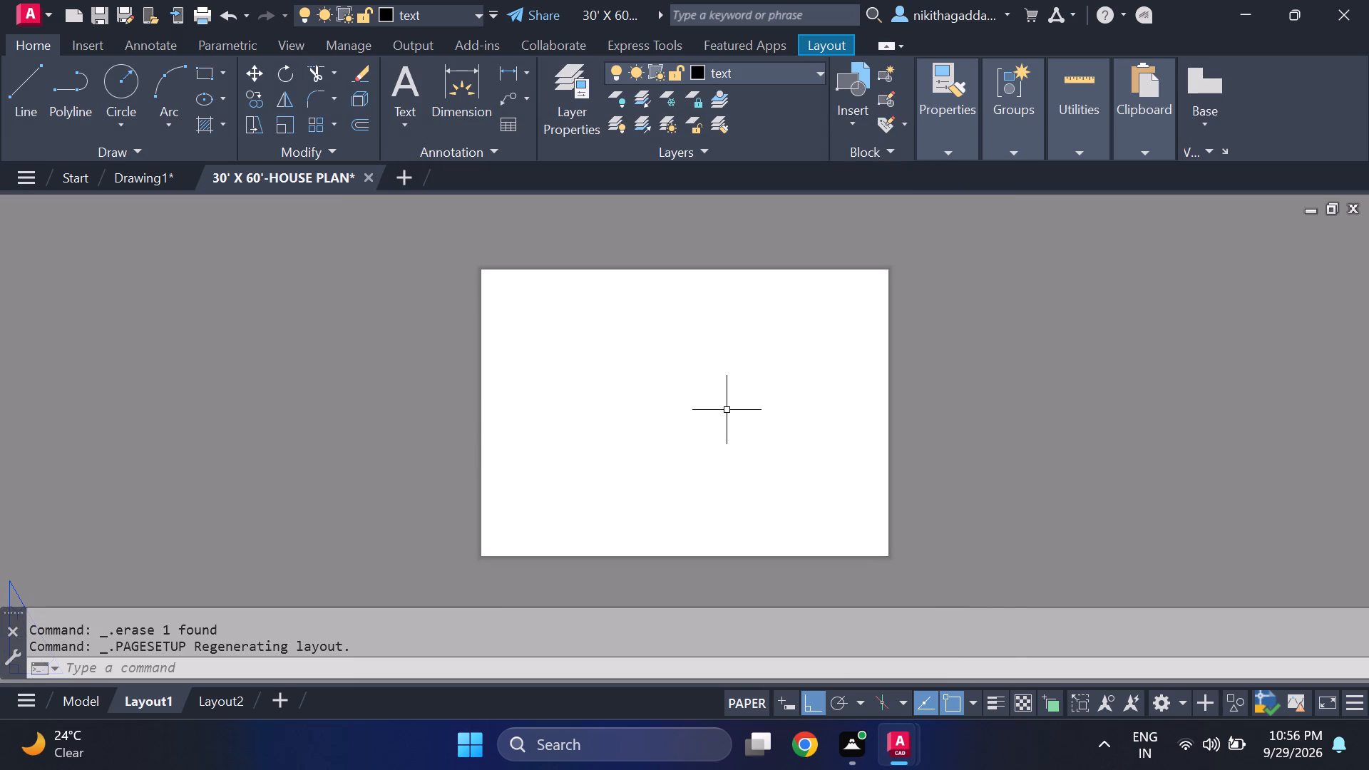
text(VIEW)
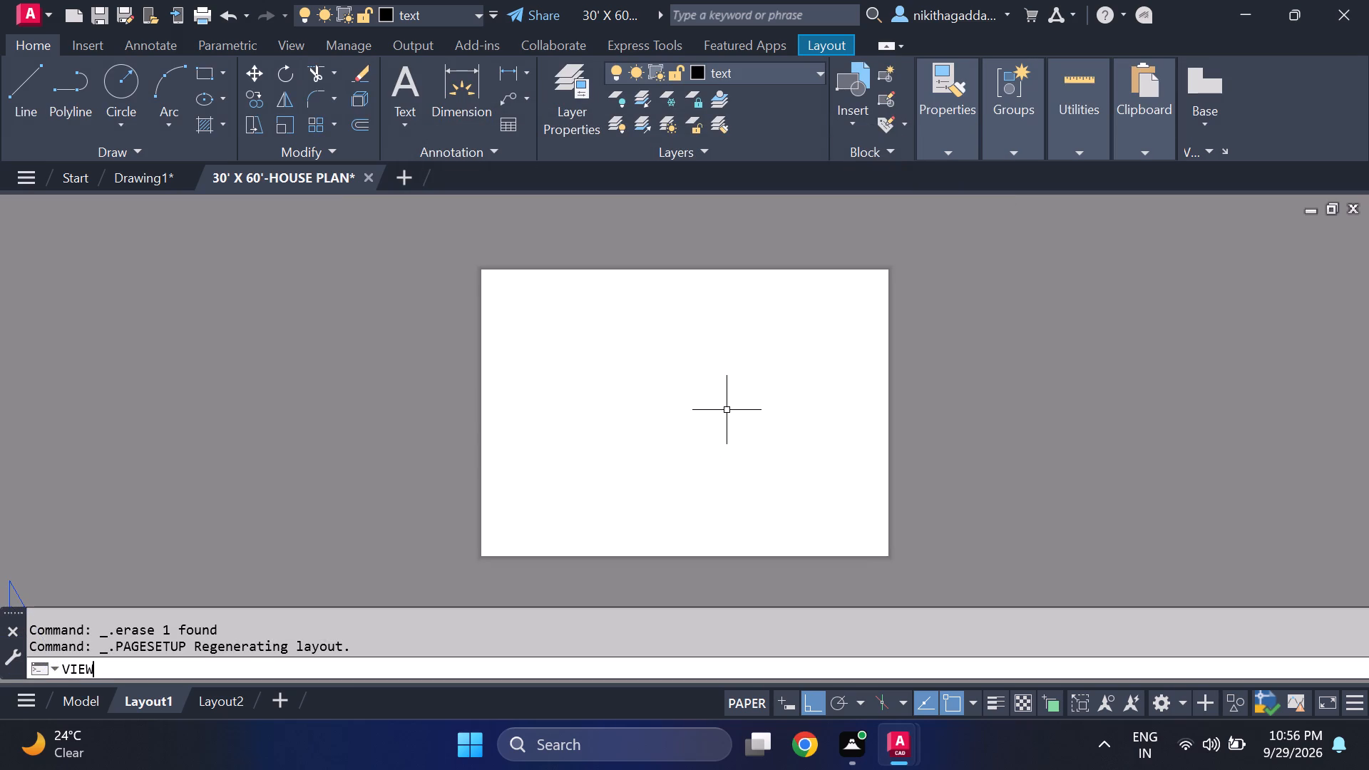
text(PORTS)
key(Return)
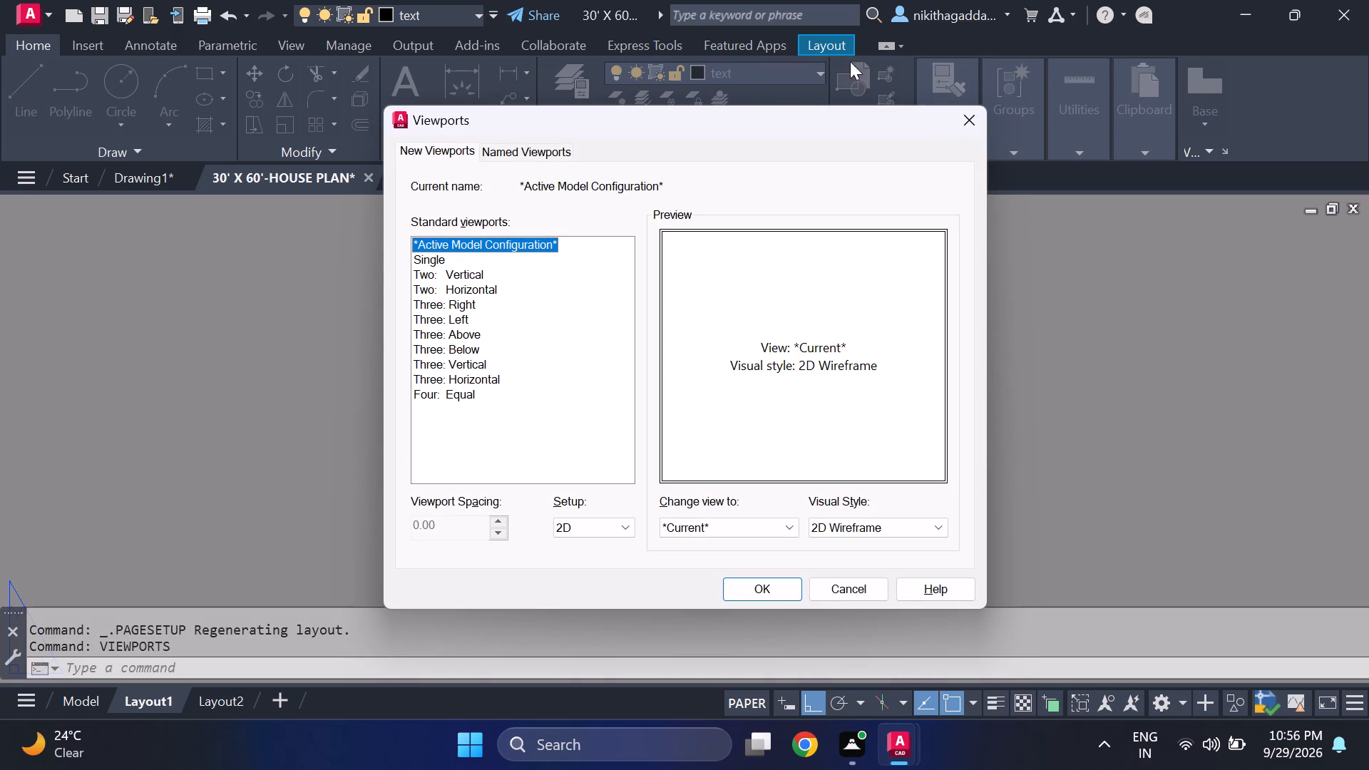
drag(437, 262, 443, 261)
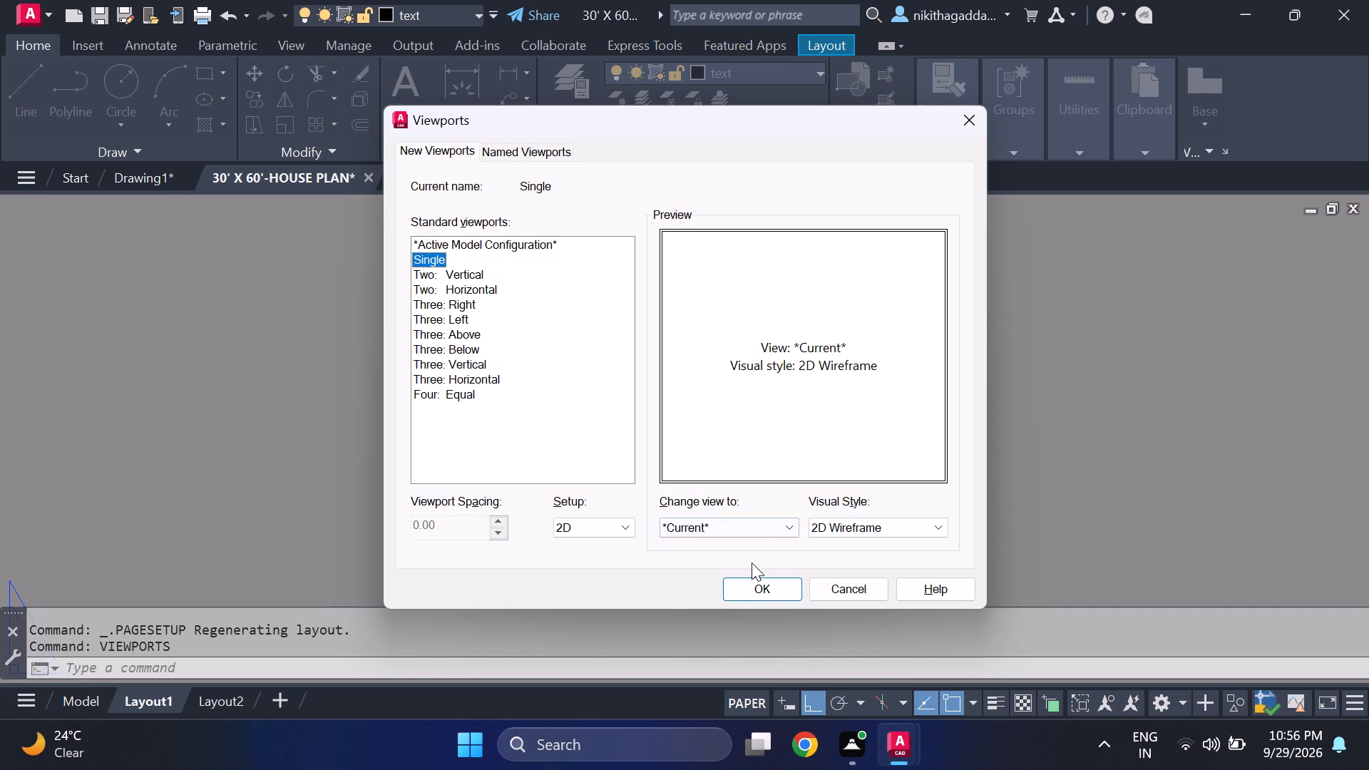
click(750, 579)
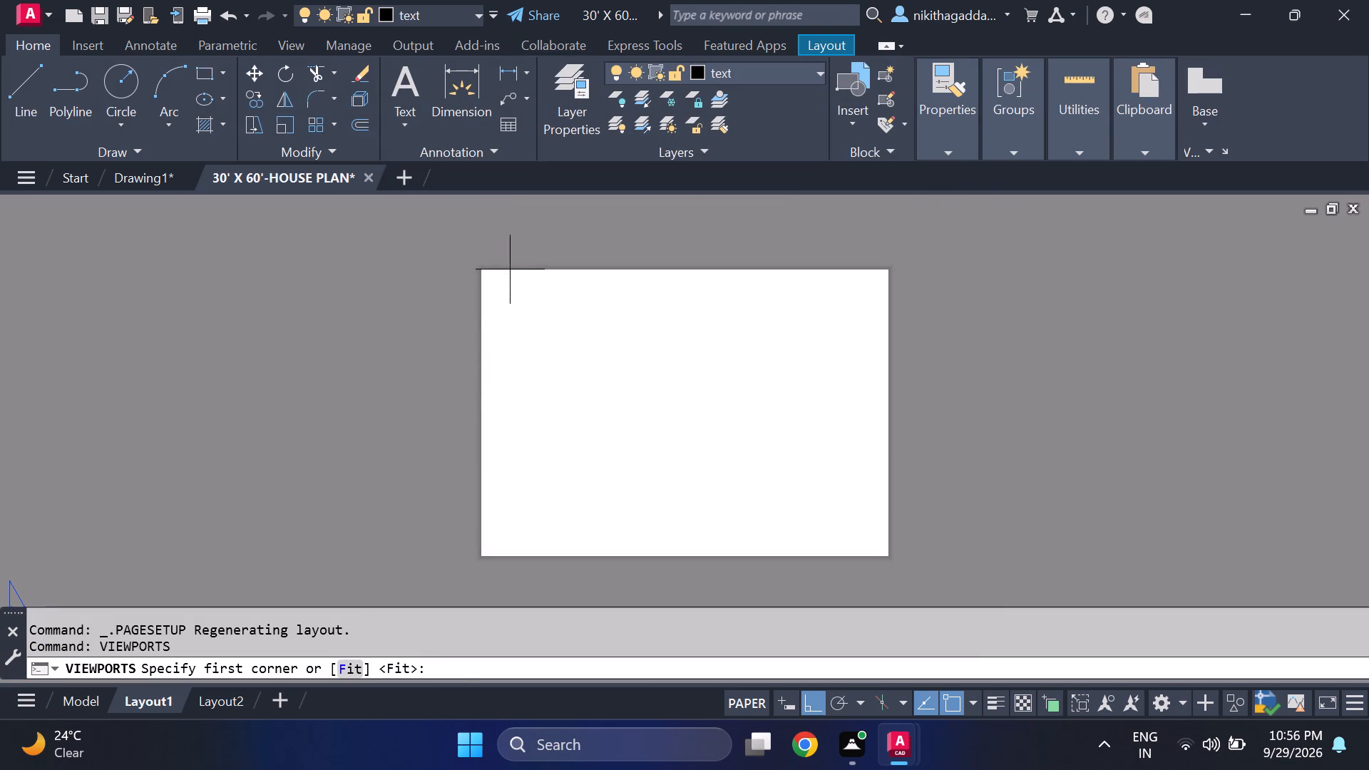
scroll(476, 264, up, 2)
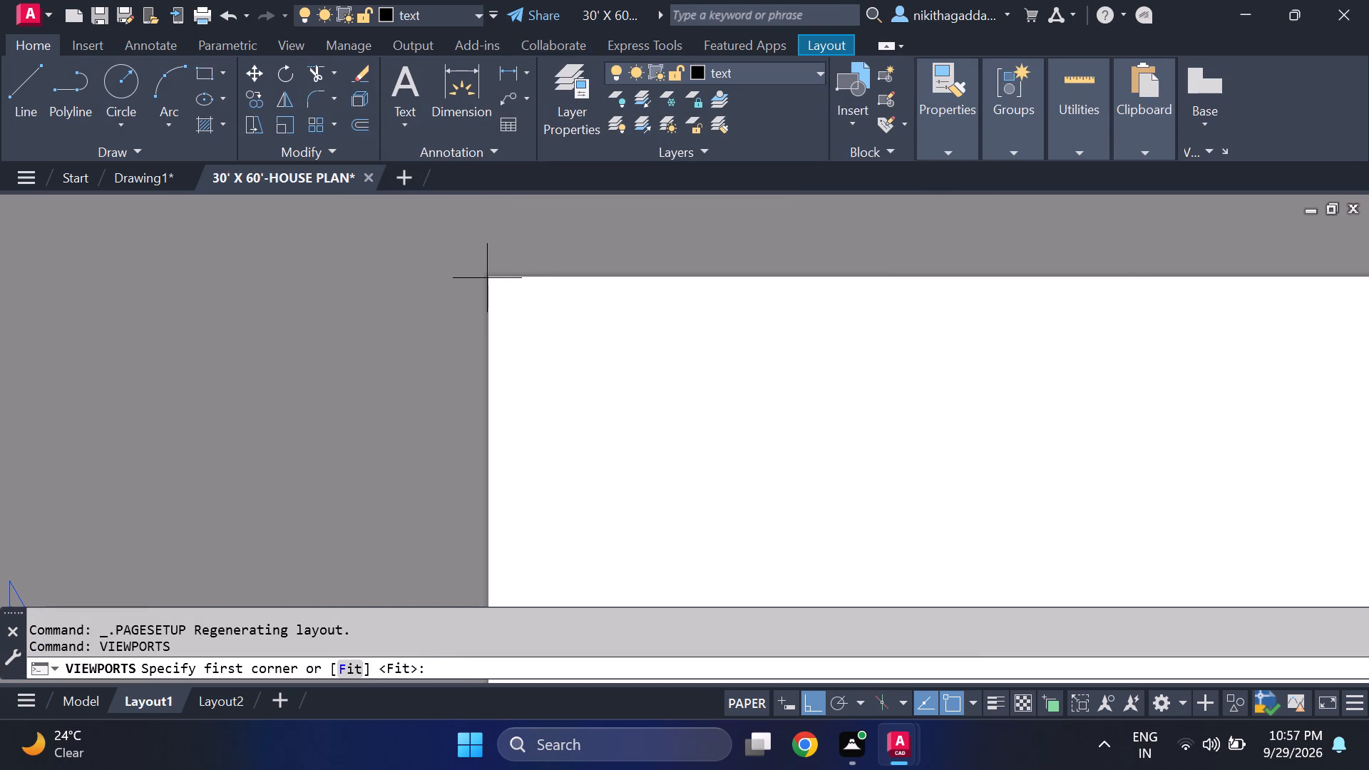
click(487, 277)
scroll(581, 342, down, 4)
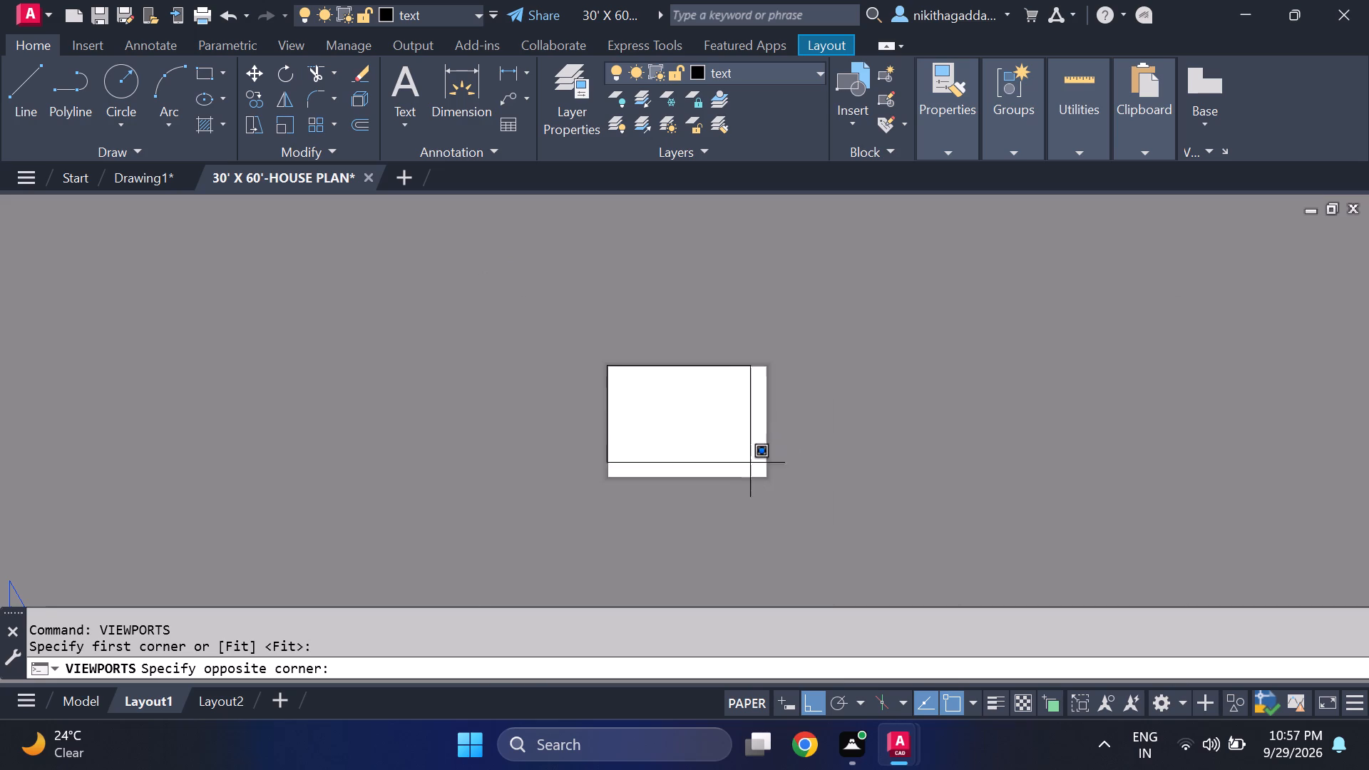
scroll(758, 481, up, 2)
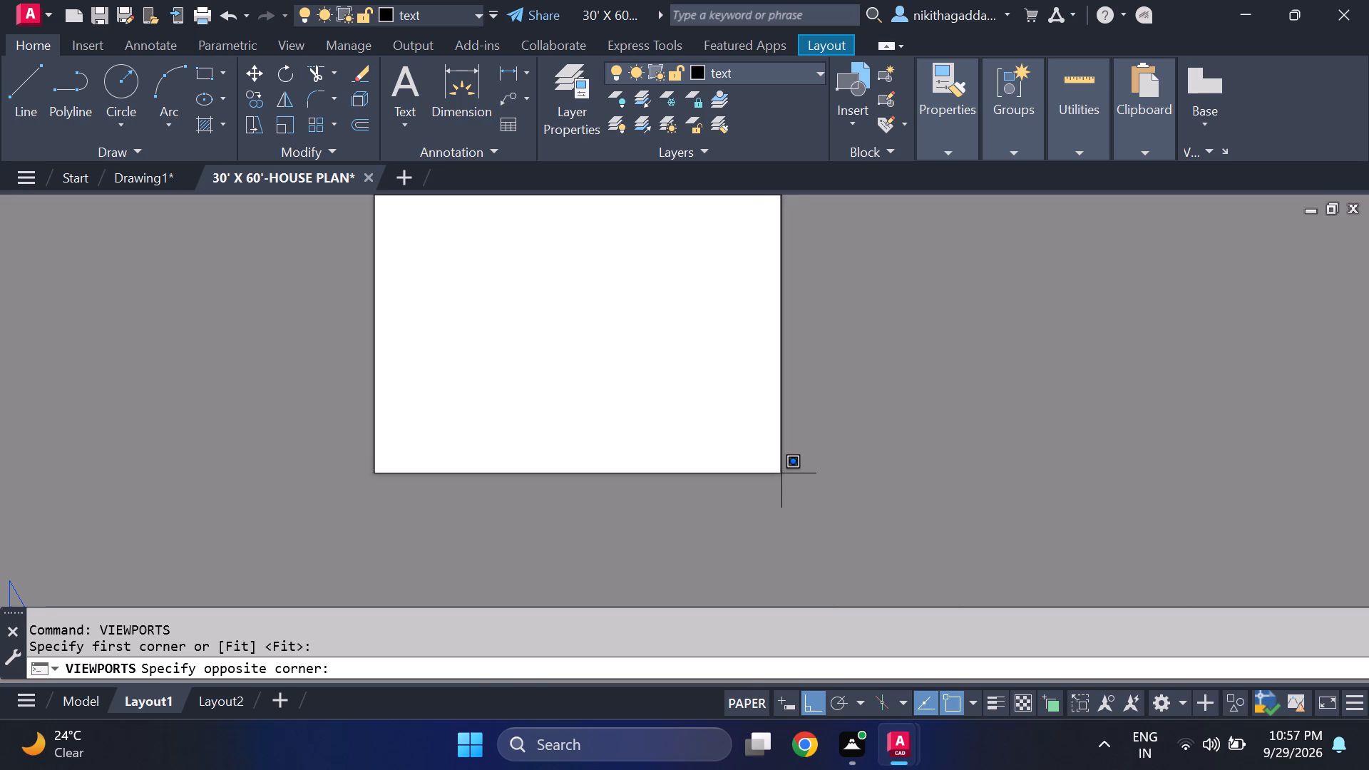
click(780, 475)
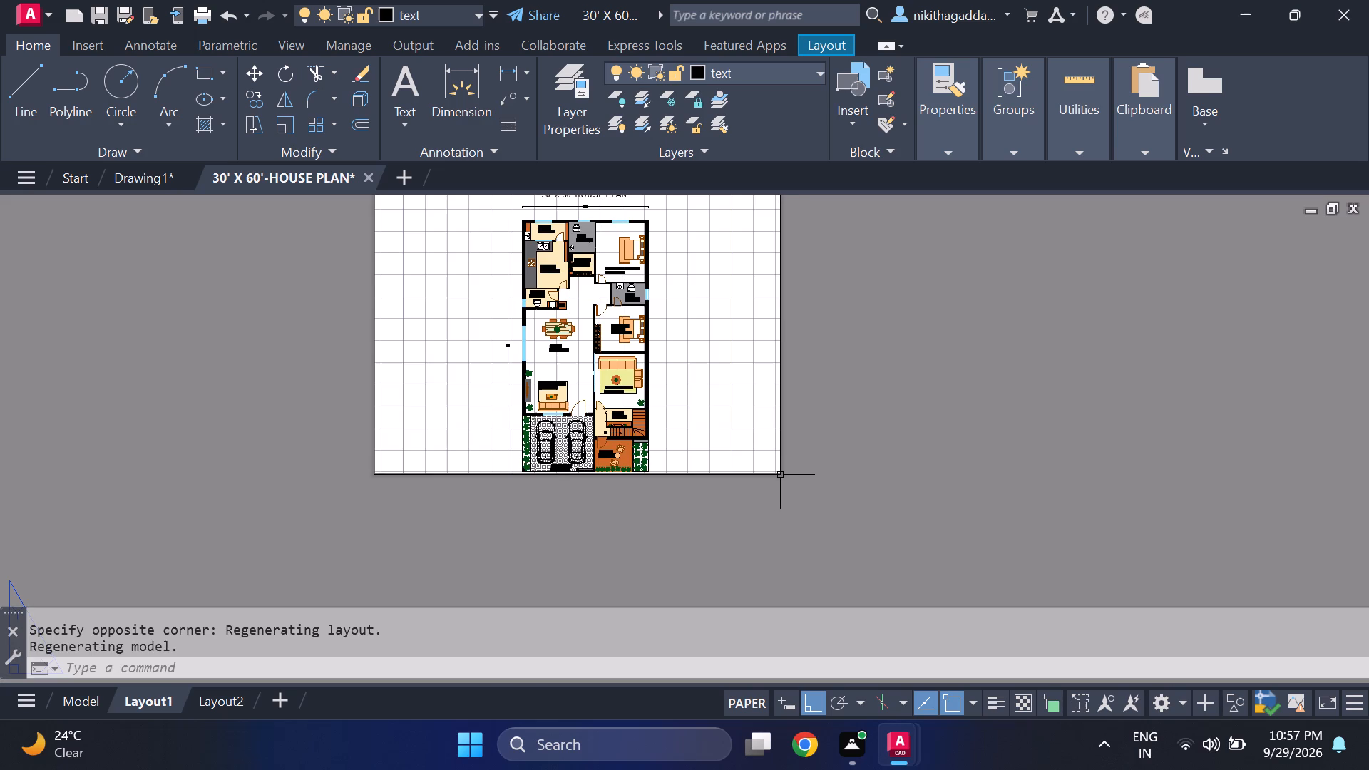
Examine the house plan's rooms, labels and furniture as they appear in Layout1's A4 viewport.
middle_drag(669, 376, 677, 414)
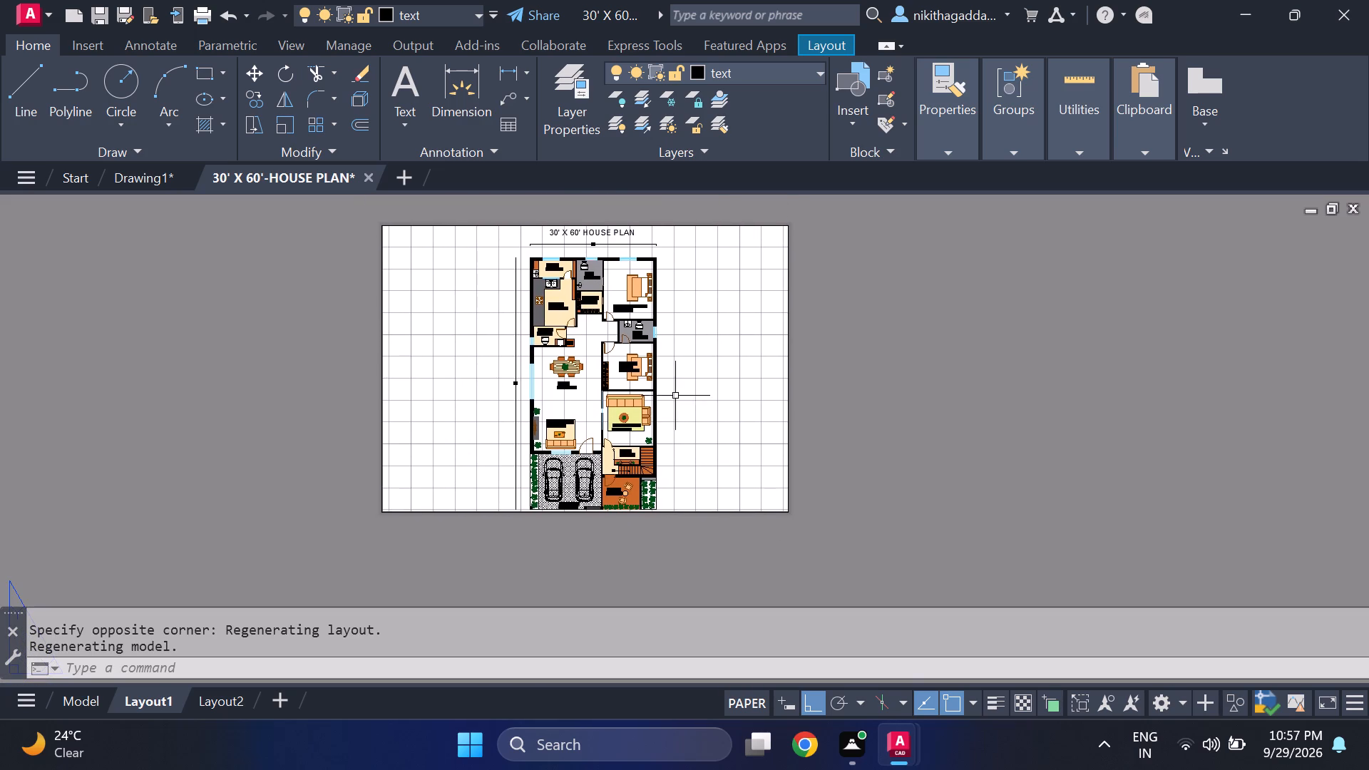
scroll(626, 497, up, 2)
scroll(642, 458, down, 1)
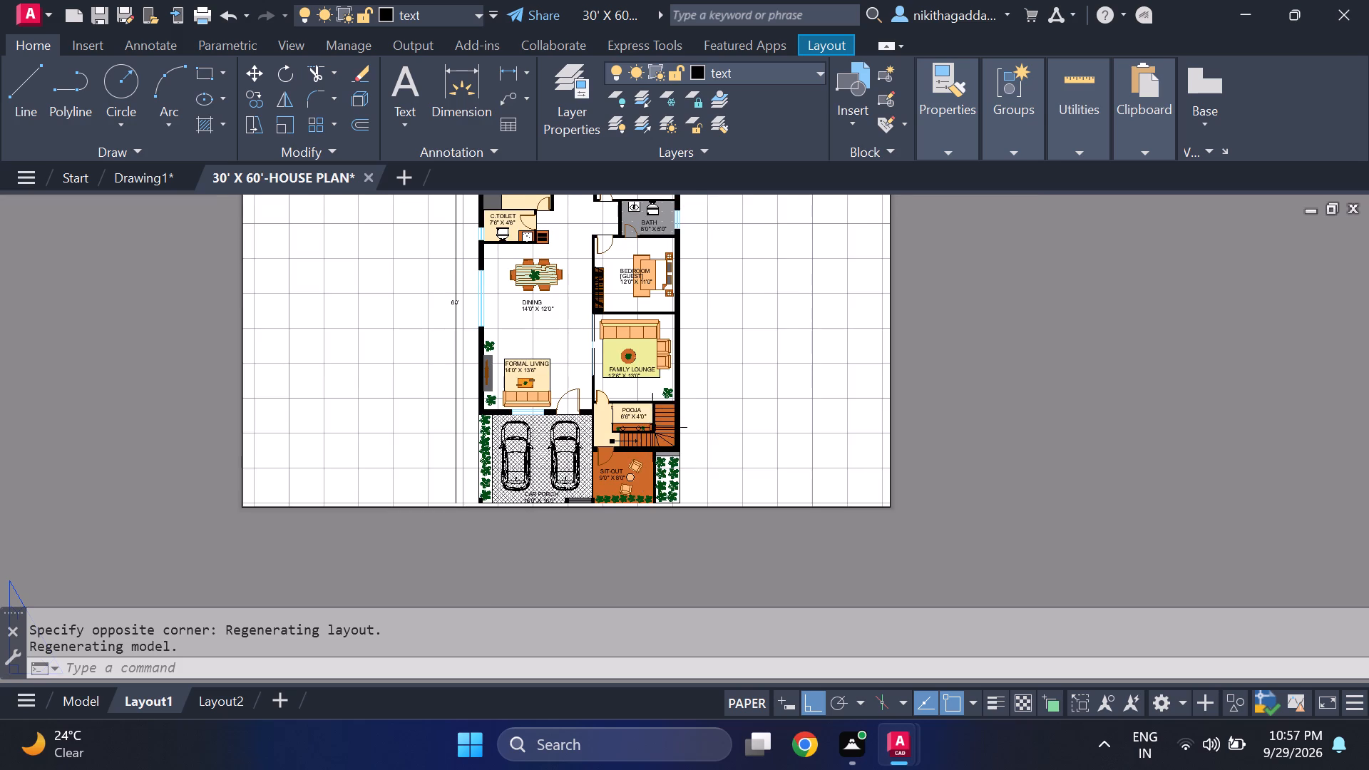
middle_drag(660, 408, 650, 557)
scroll(651, 441, up, 1)
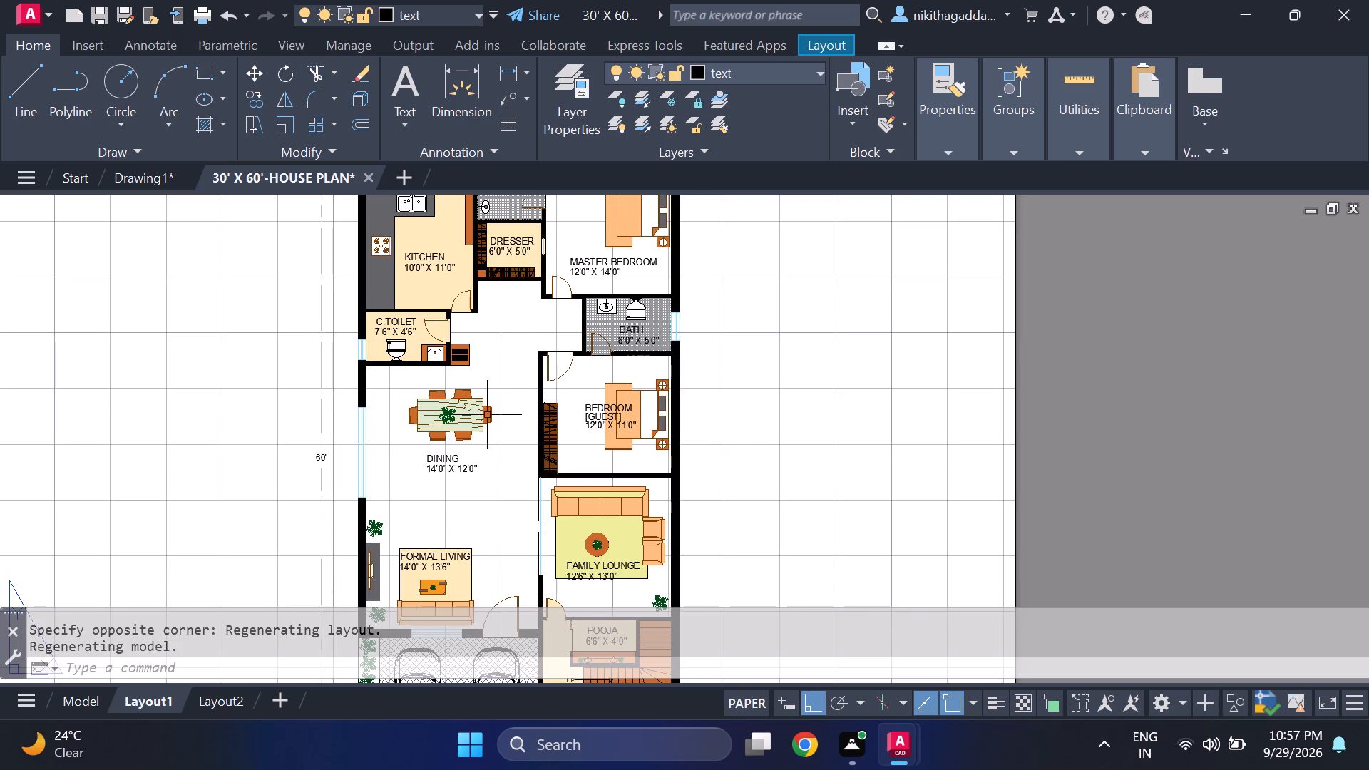
middle_drag(487, 422, 462, 358)
middle_drag(462, 358, 483, 284)
scroll(478, 332, up, 1)
middle_drag(478, 332, 476, 344)
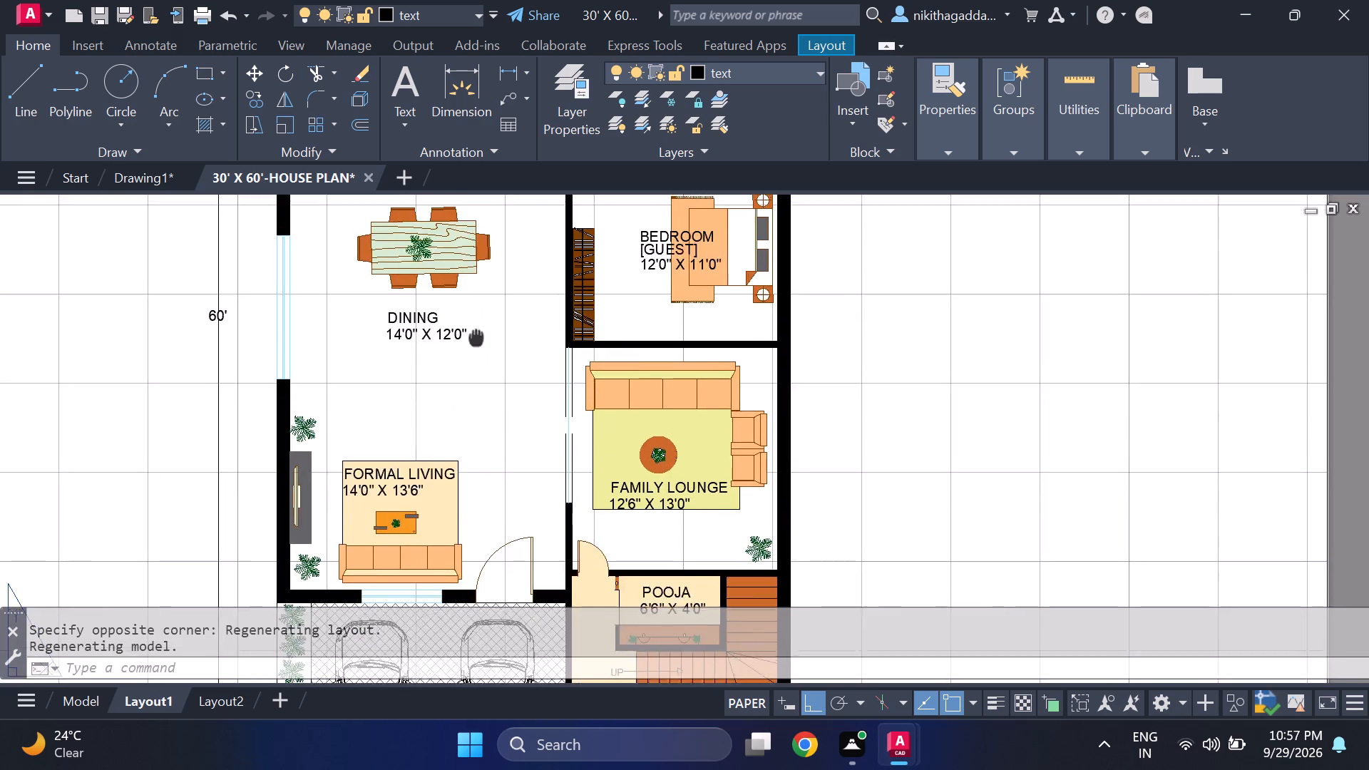
middle_drag(476, 344, 490, 457)
scroll(491, 424, down, 2)
scroll(578, 329, up, 1)
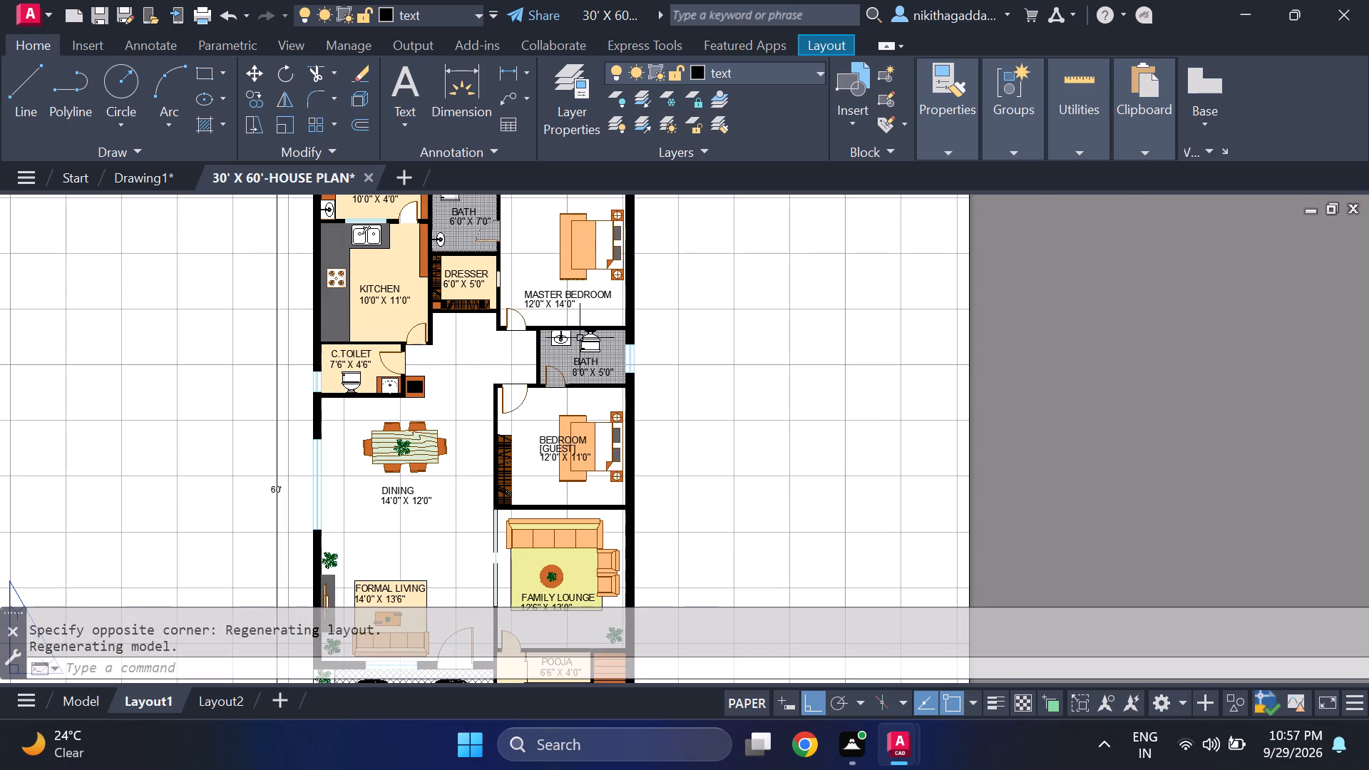
middle_drag(397, 332, 419, 286)
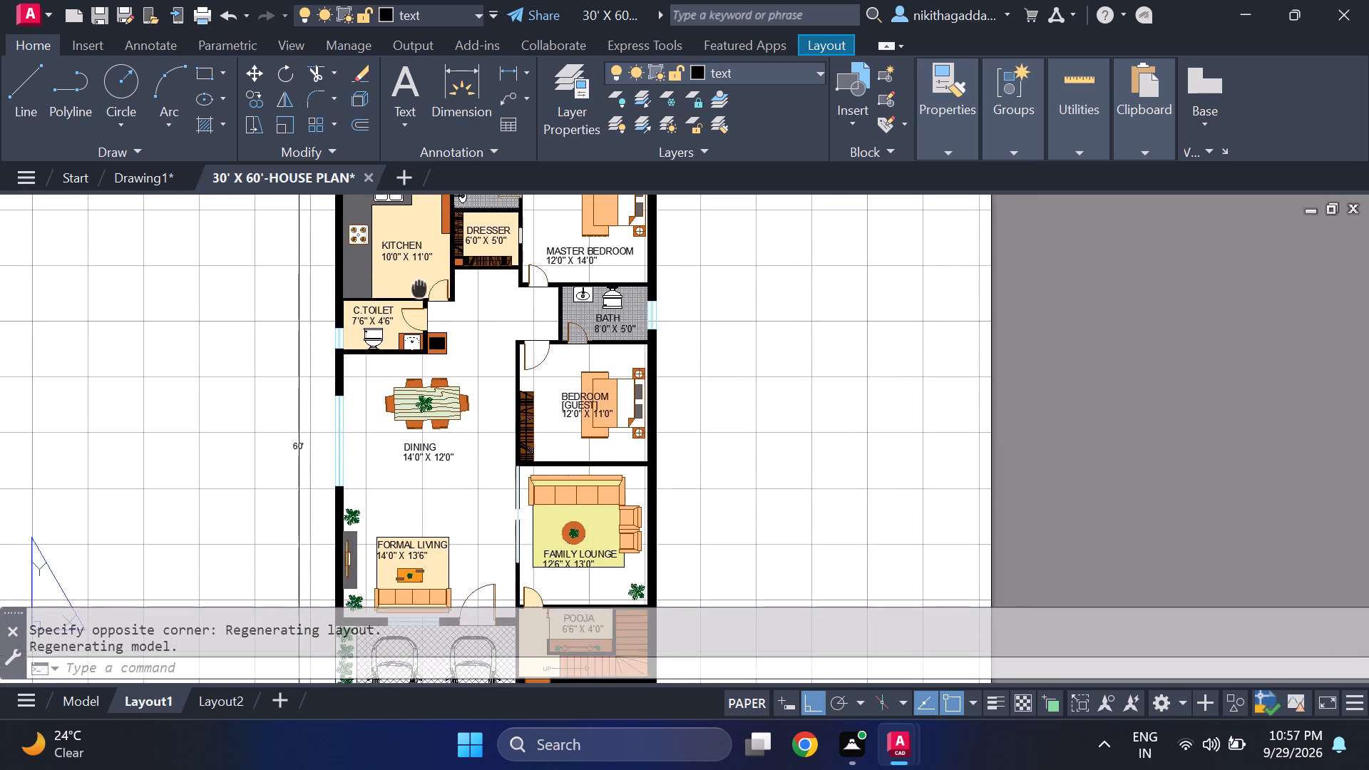
middle_drag(419, 286, 419, 282)
scroll(398, 327, up, 1)
scroll(396, 347, down, 2)
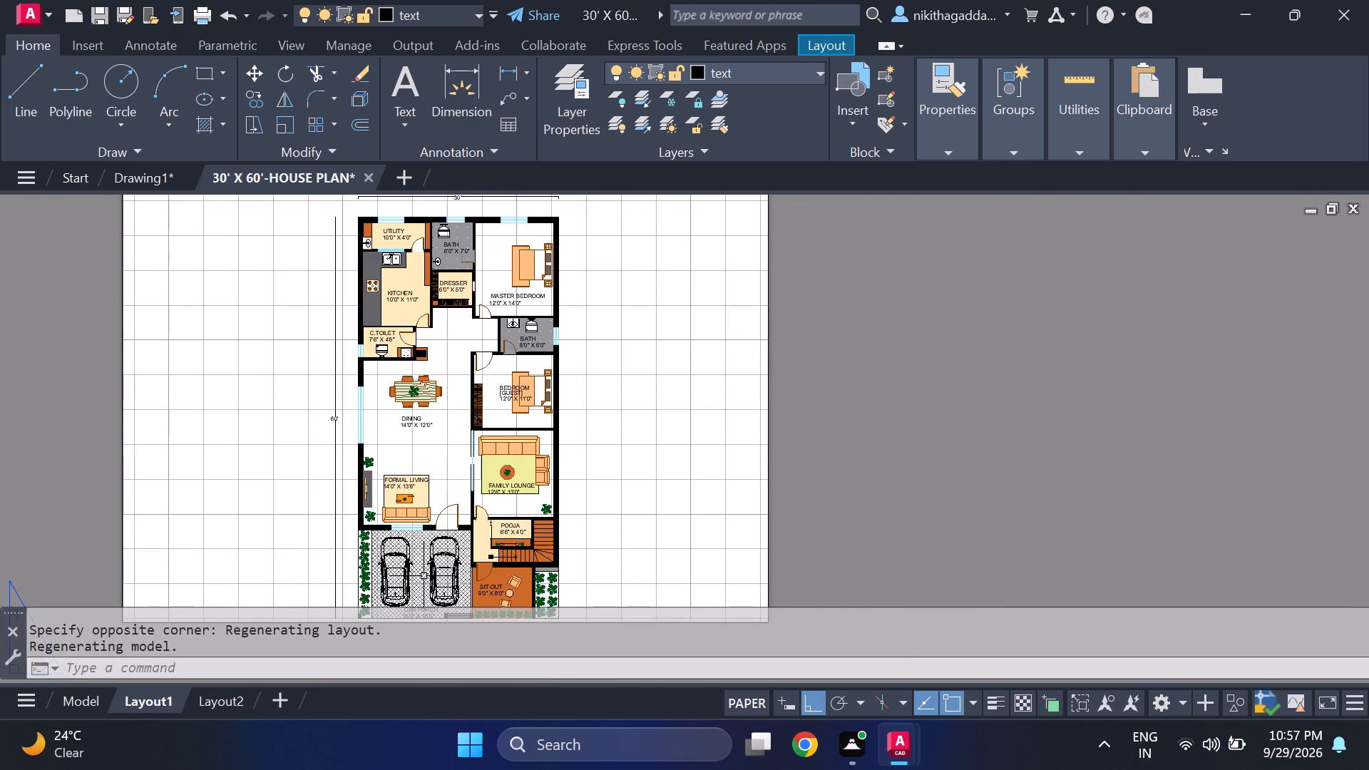
middle_drag(404, 477, 404, 434)
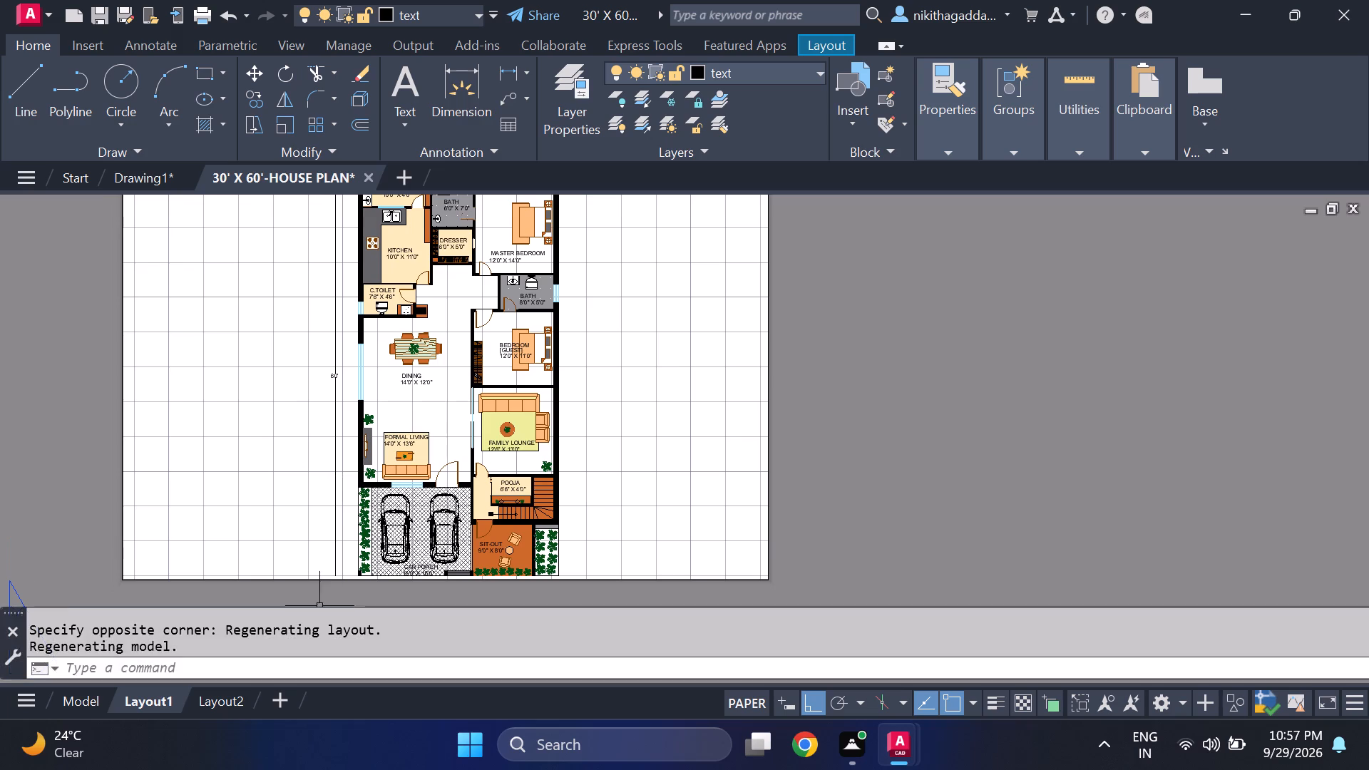
Preview the single-sheet plot of Layout1, inspect the plan's labels up close, and leave the preview and Plot dialog without plotting.
right_click(151, 695)
click(216, 433)
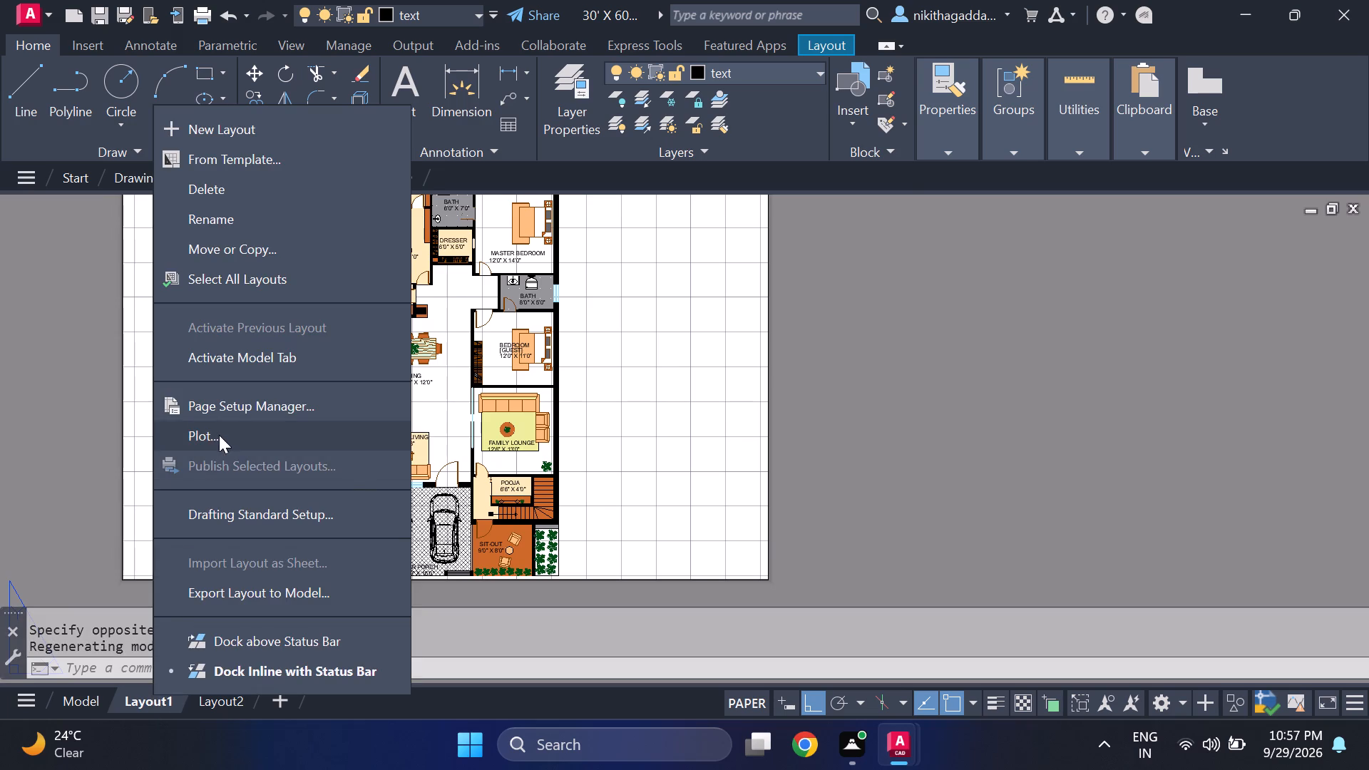
click(578, 414)
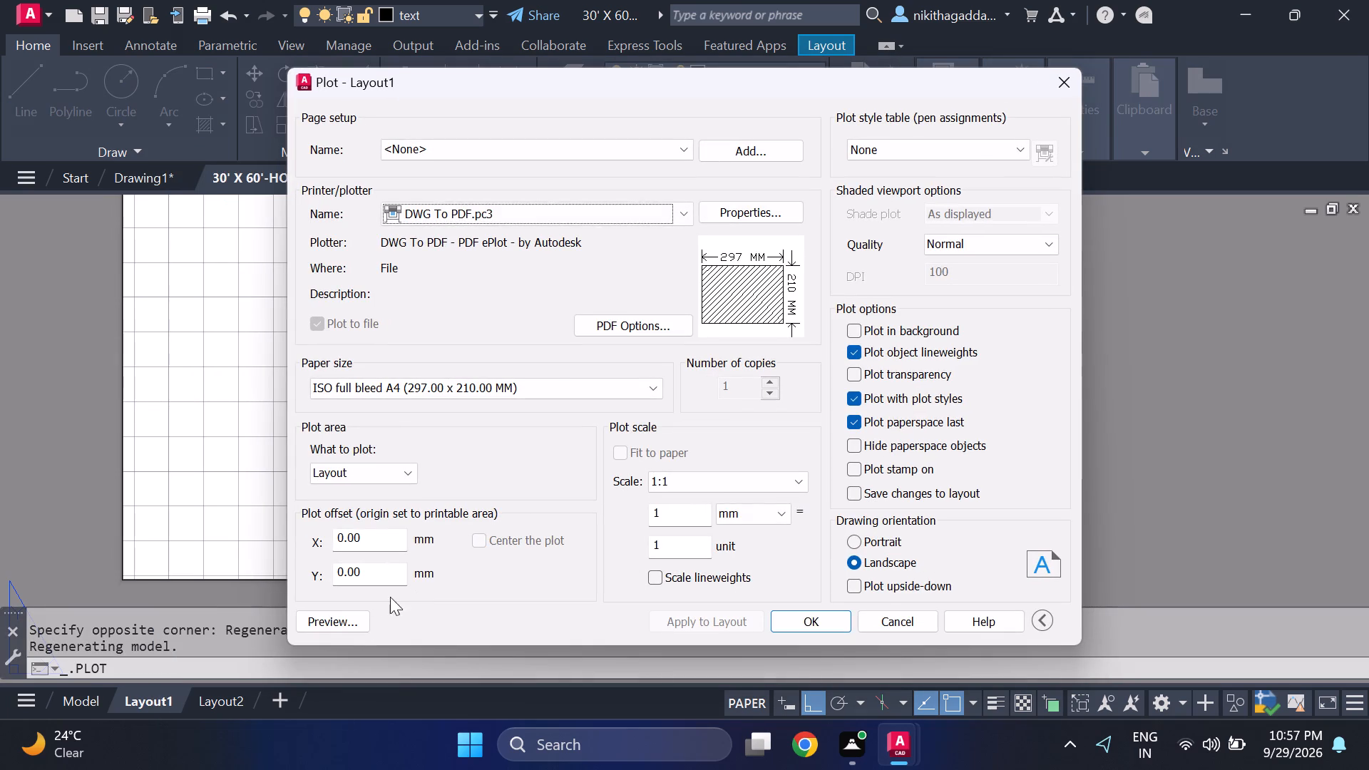
click(349, 617)
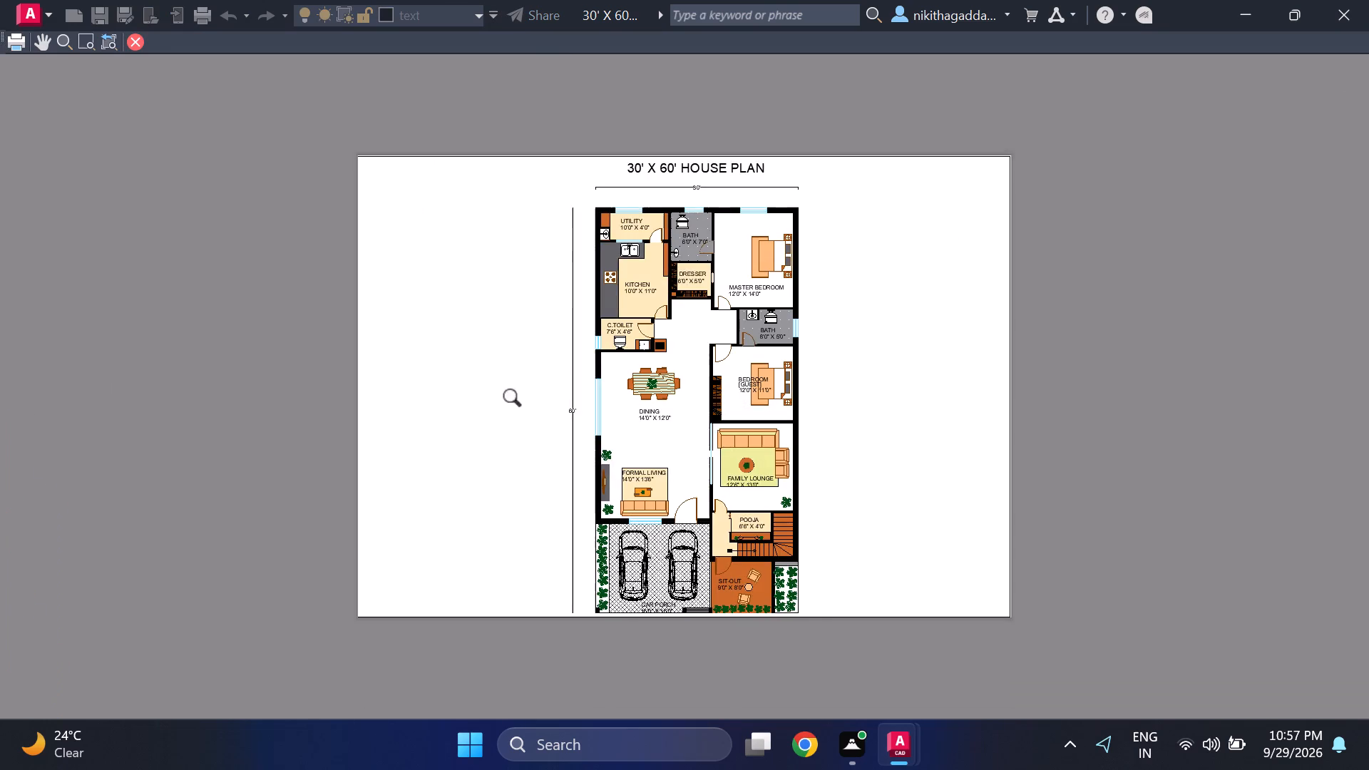
scroll(667, 533, up, 1)
middle_drag(707, 352, 707, 352)
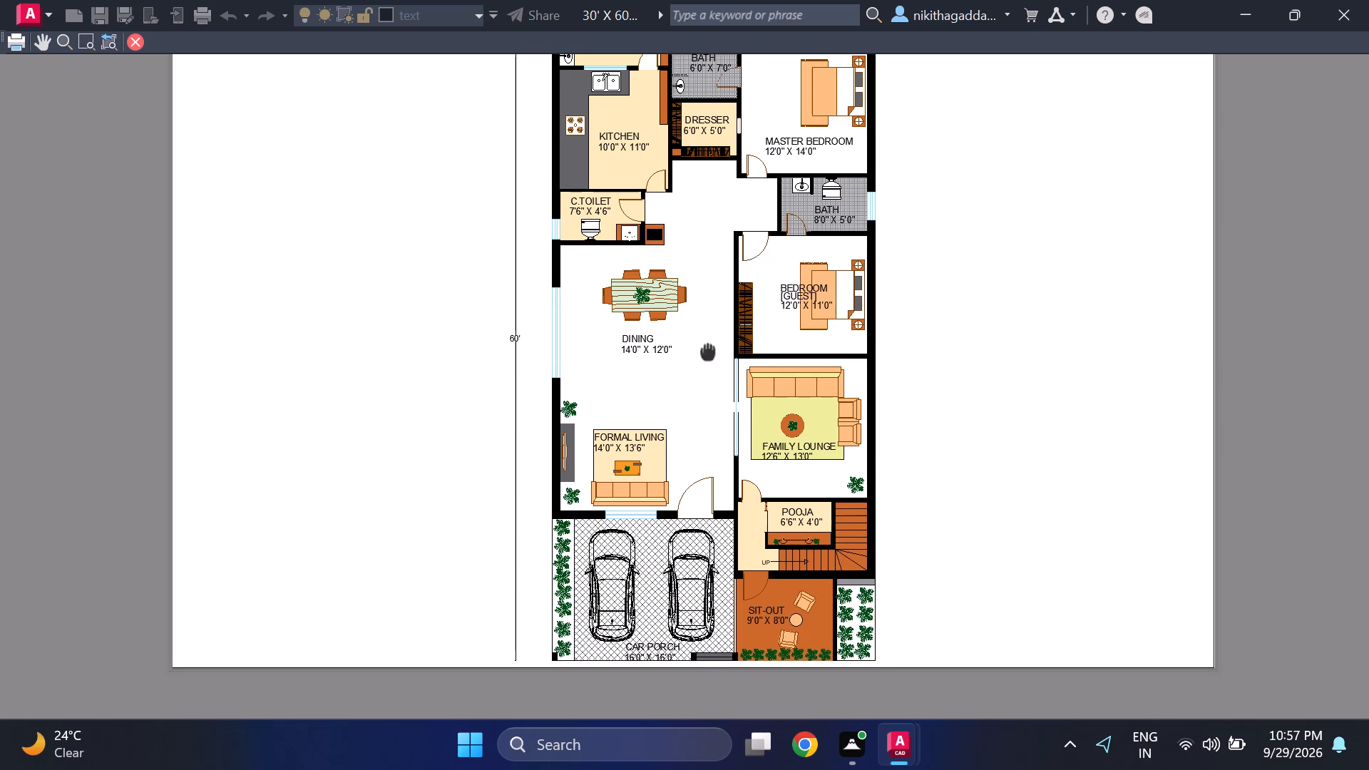
middle_drag(707, 352, 613, 413)
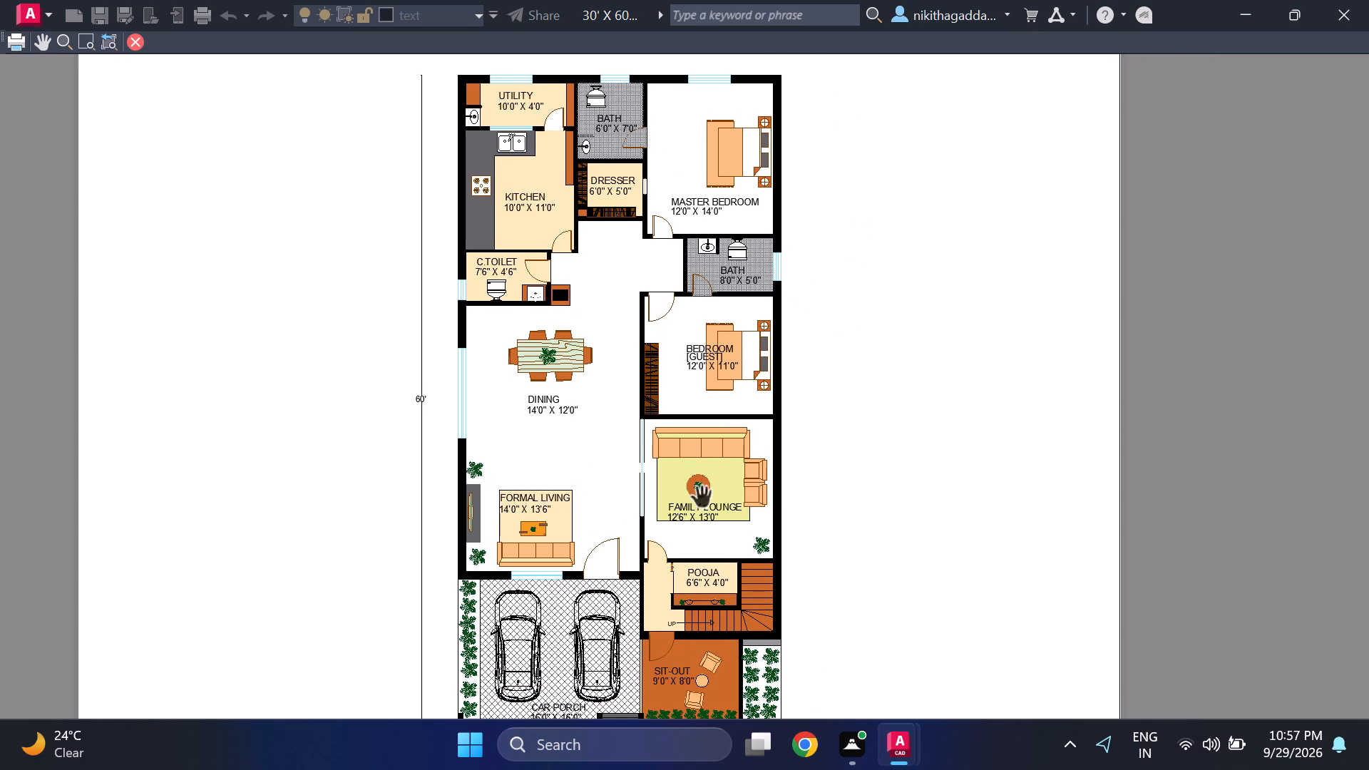
middle_drag(715, 473, 726, 383)
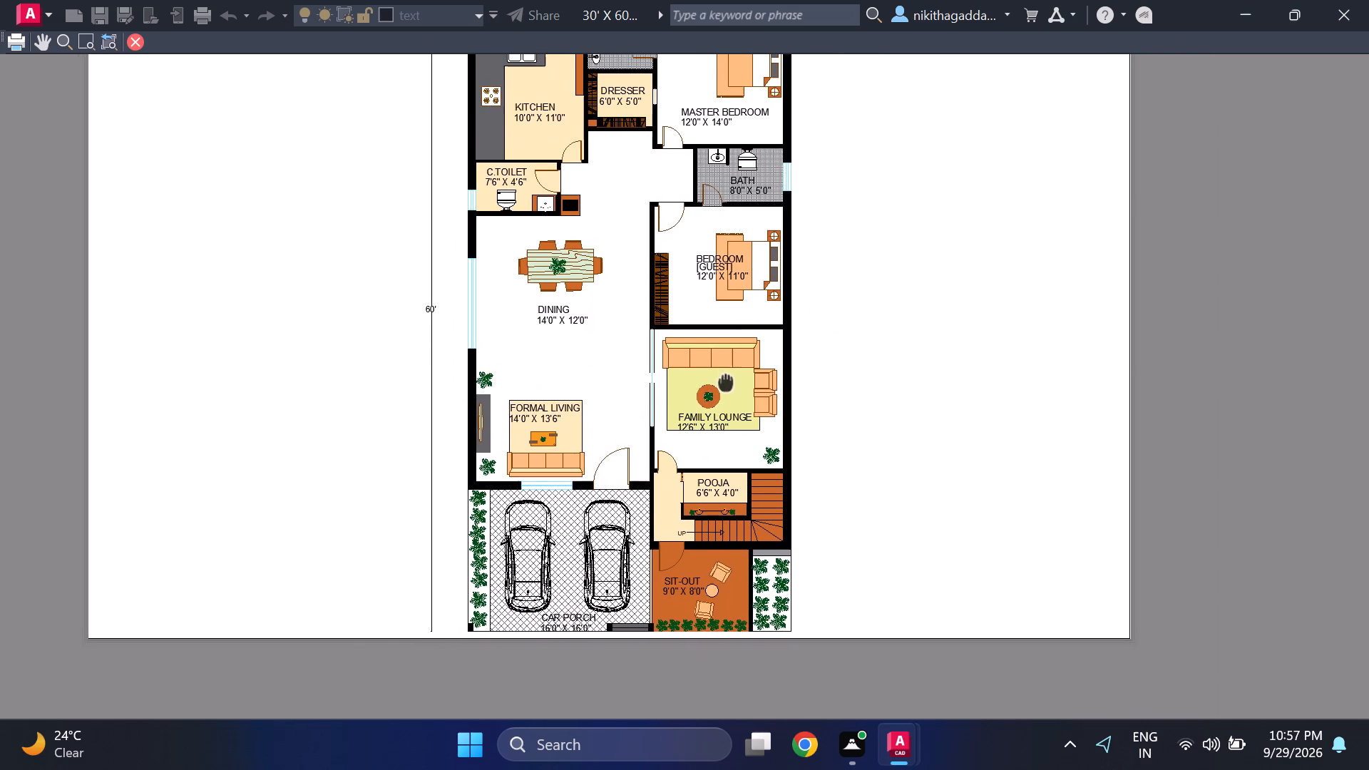
middle_drag(726, 383, 726, 382)
scroll(724, 445, up, 2)
scroll(724, 445, down, 4)
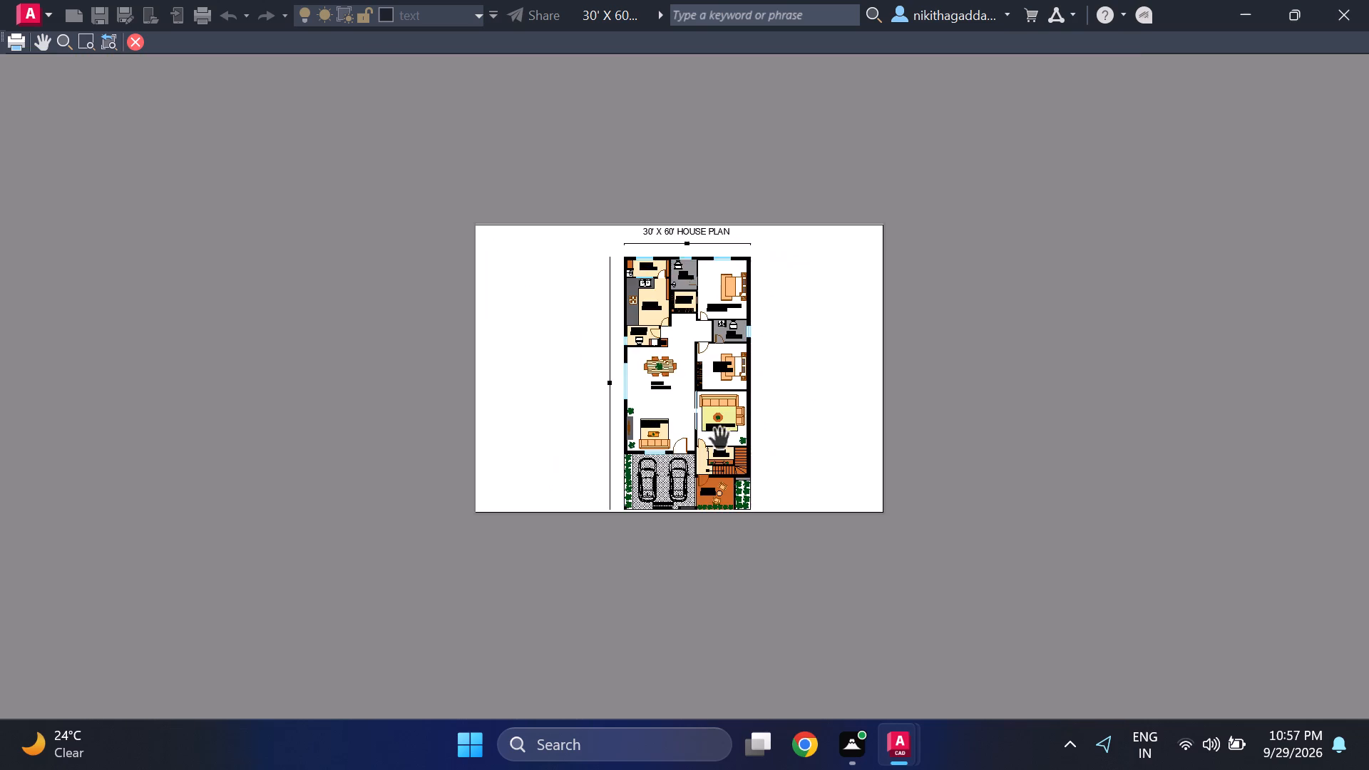
scroll(699, 468, up, 2)
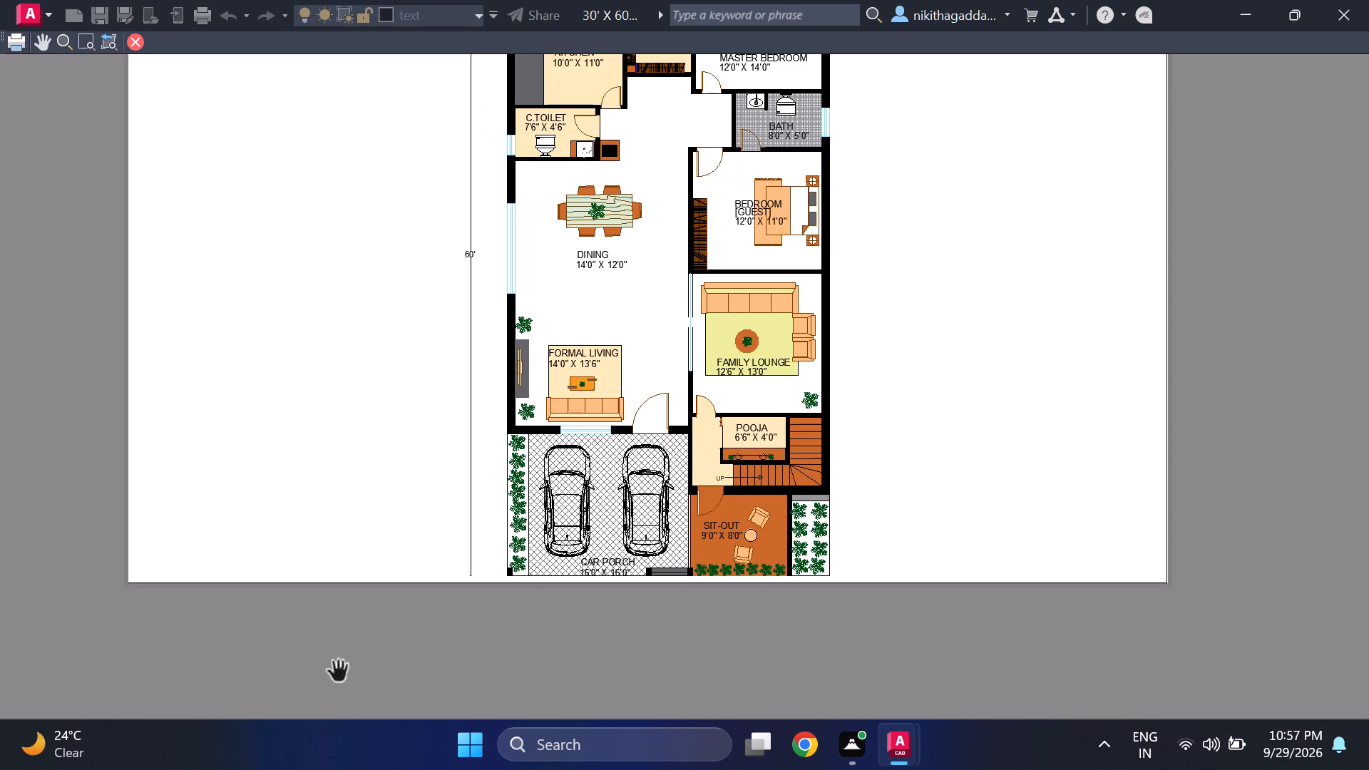
middle_drag(579, 331, 591, 409)
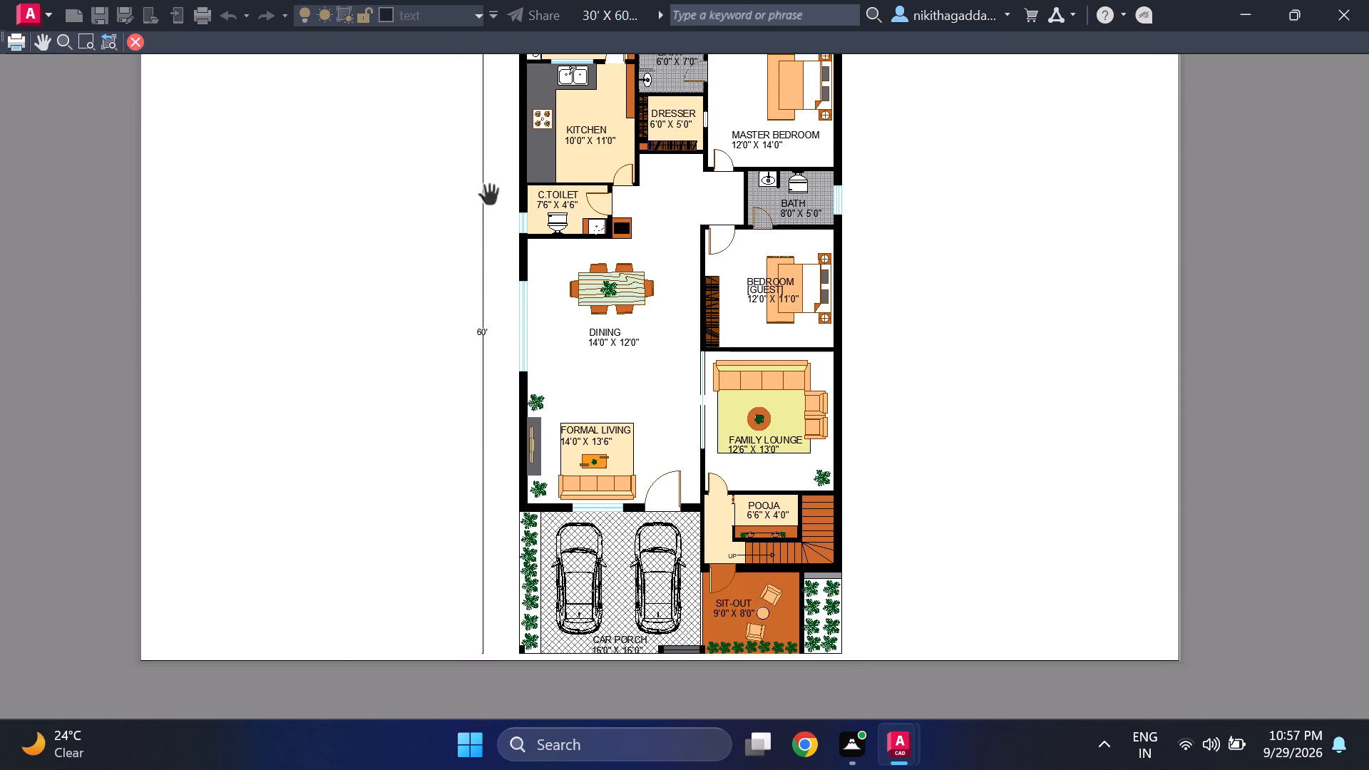
click(135, 47)
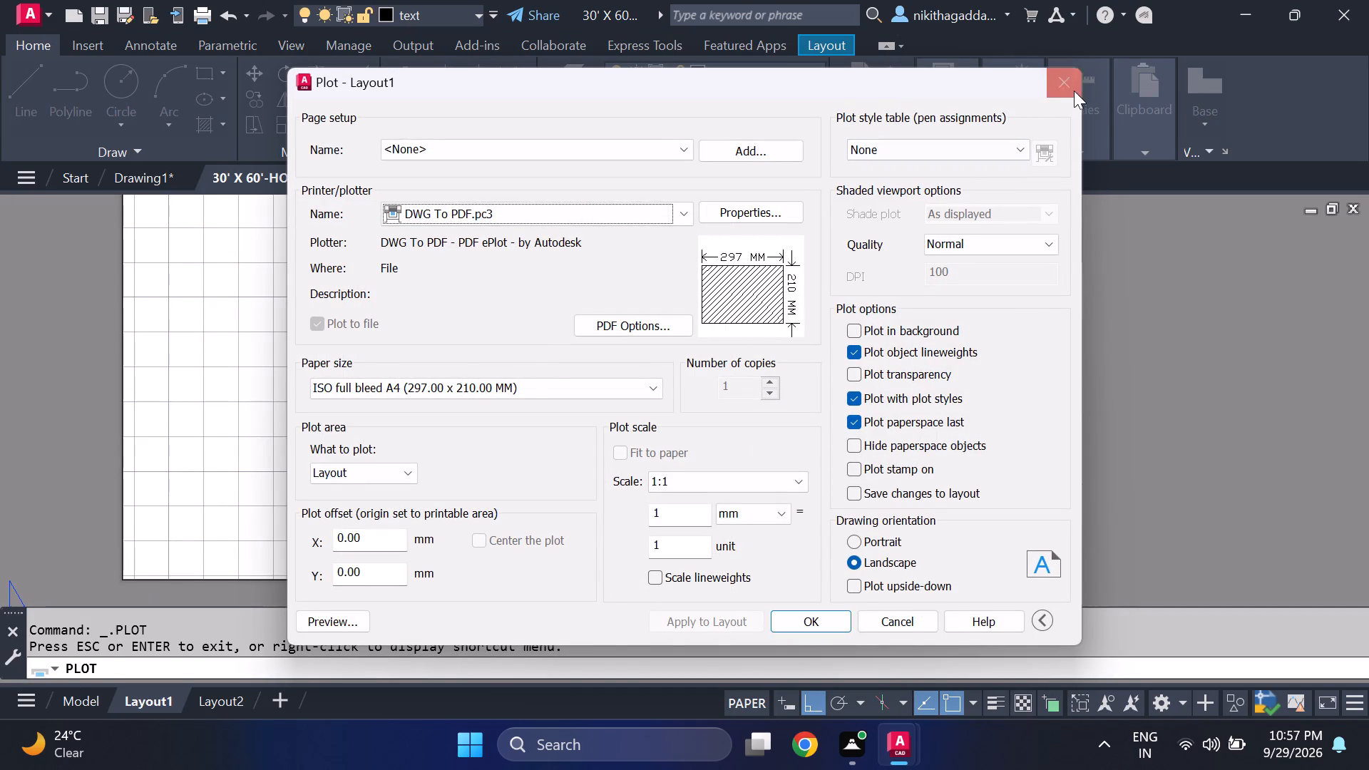
click(1072, 87)
In model space, move the FAMILY LOUNGE label and its 12'6" X 13'0" size text straight down, just below the rug.
click(91, 694)
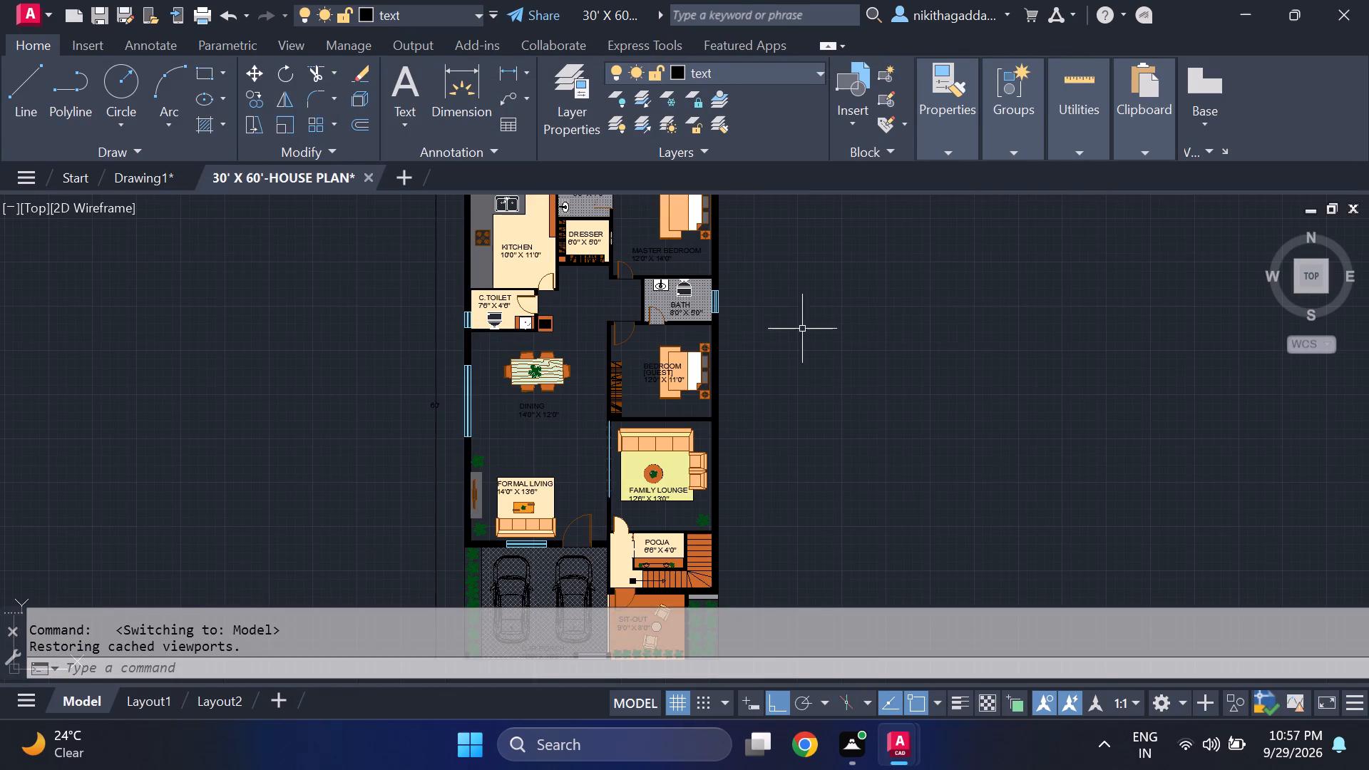
scroll(640, 545, up, 2)
click(682, 428)
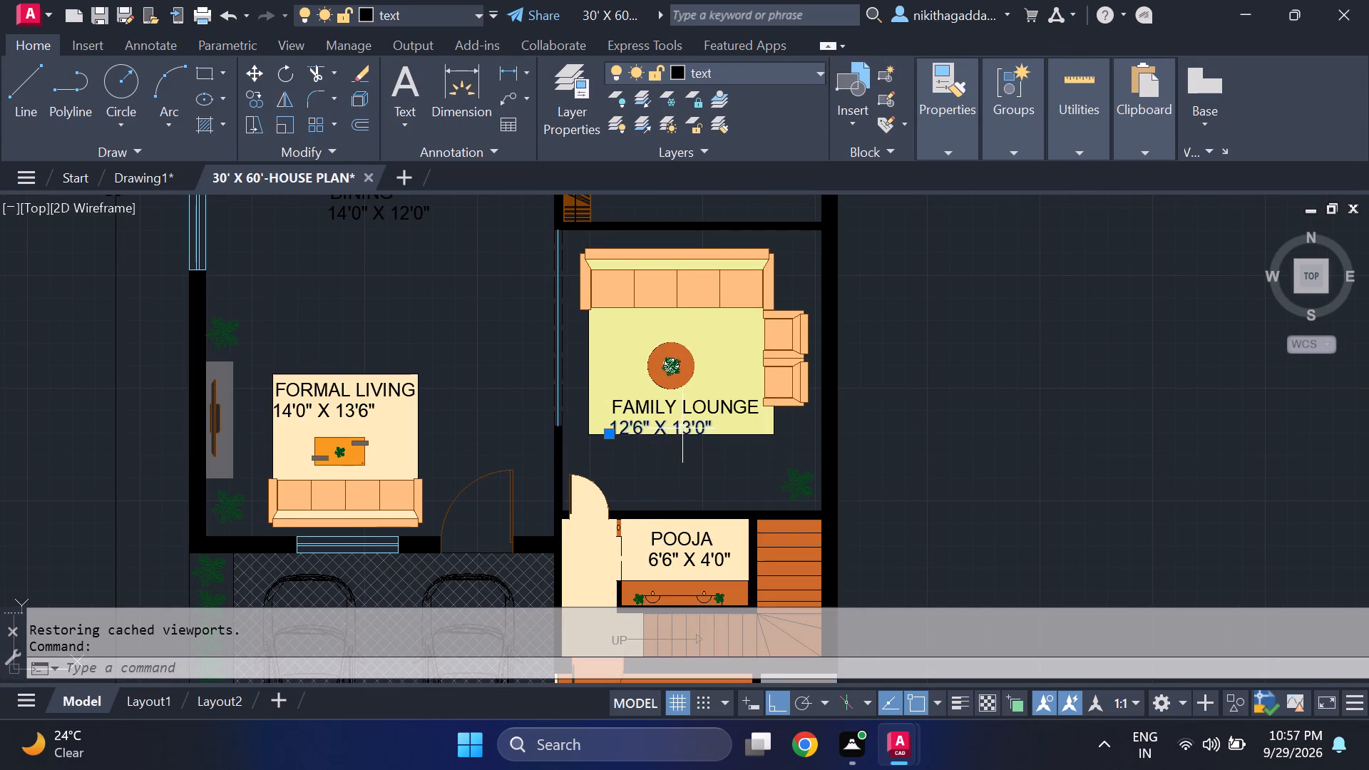
click(681, 415)
key(m)
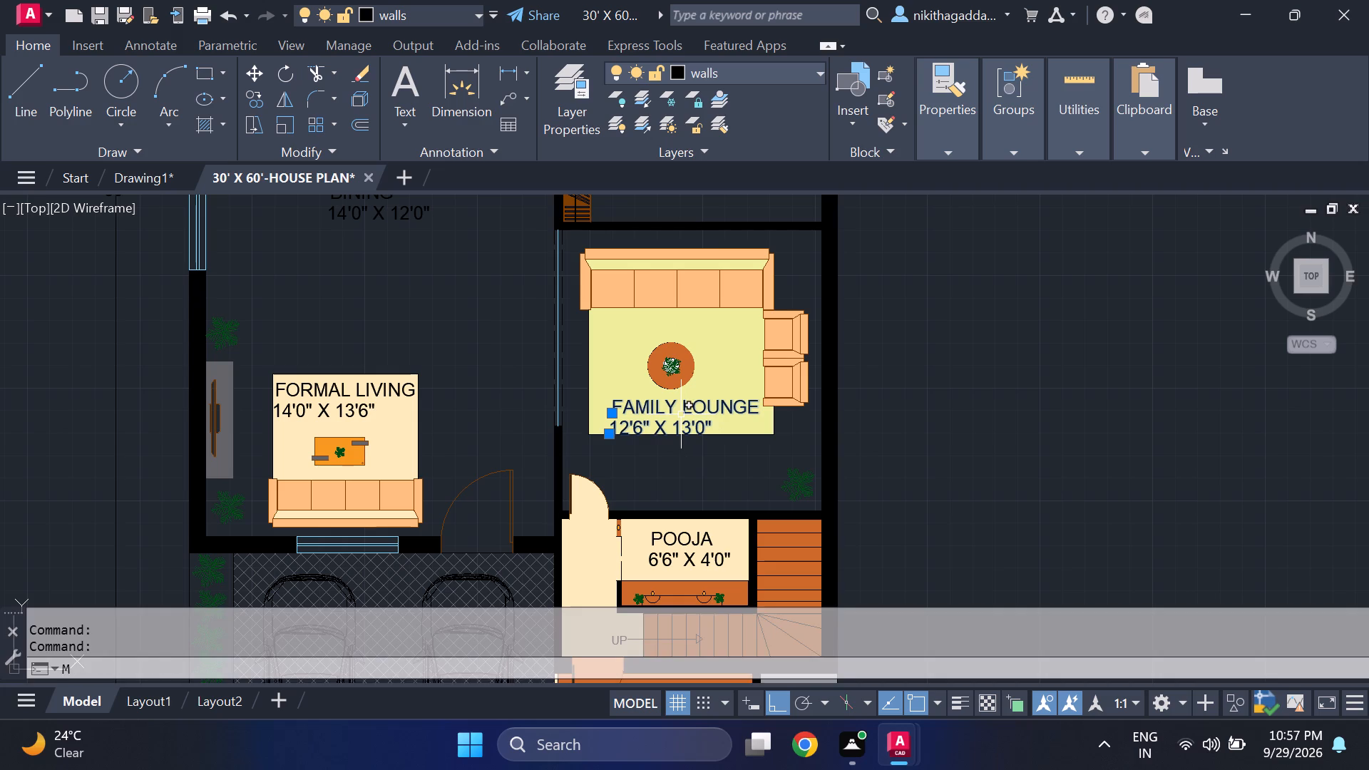
key(Return)
click(620, 405)
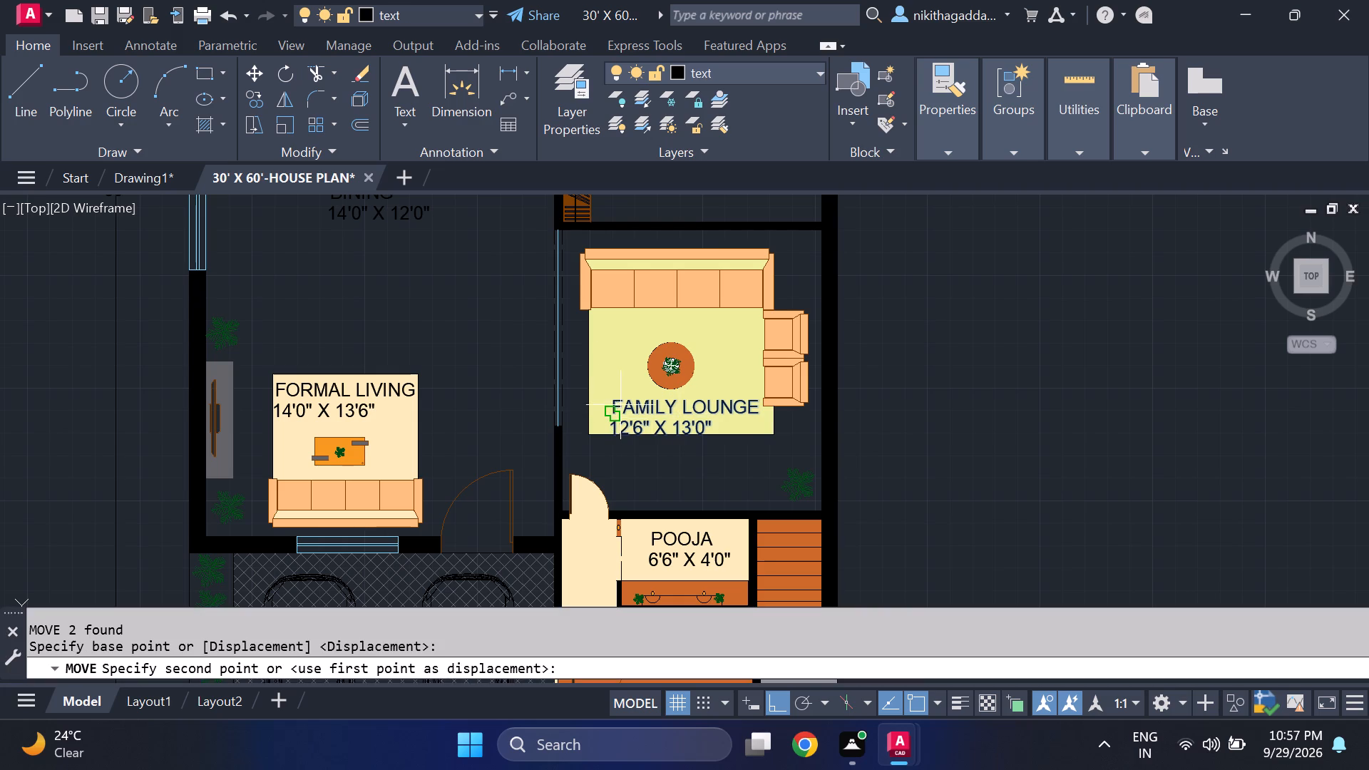
click(640, 453)
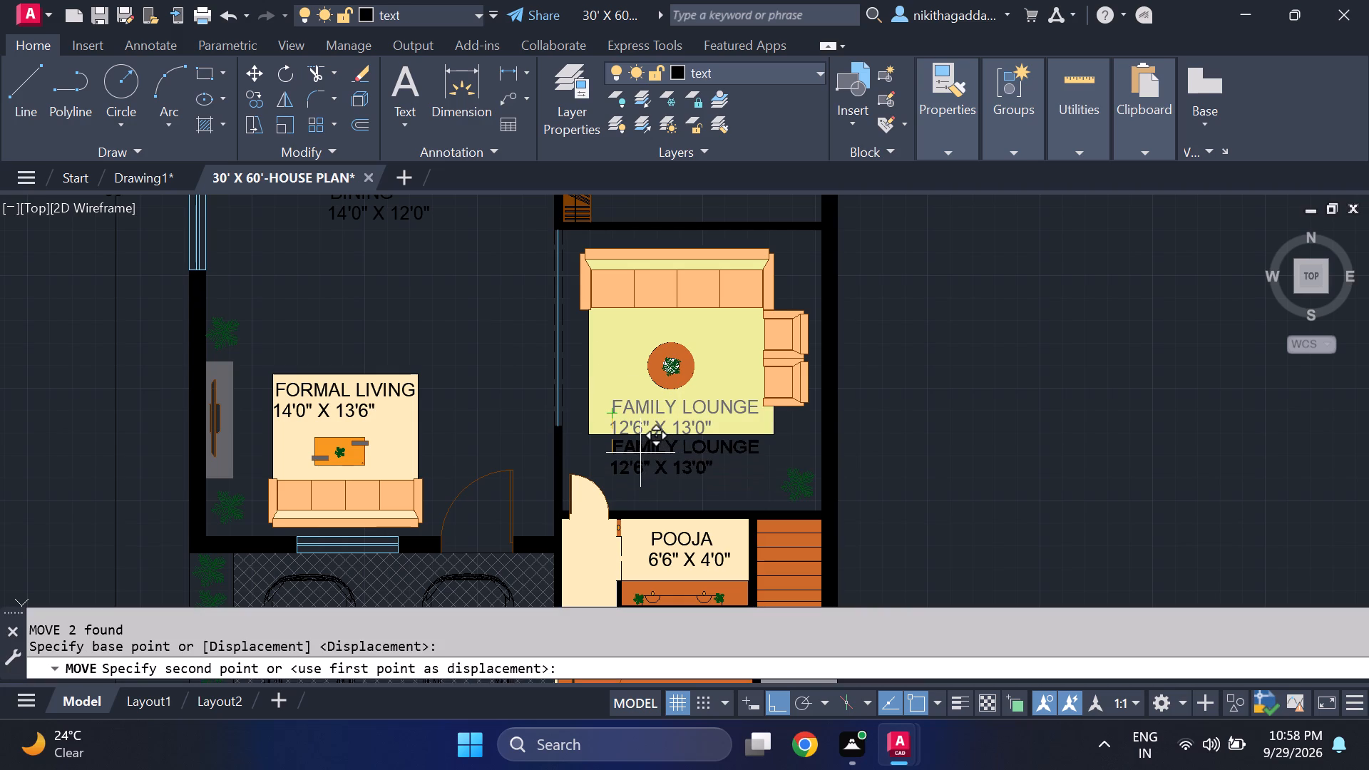
Look over the whole house plan in model space and on Layout1, checking the moved FAMILY LOUNGE label.
scroll(735, 364, down, 1)
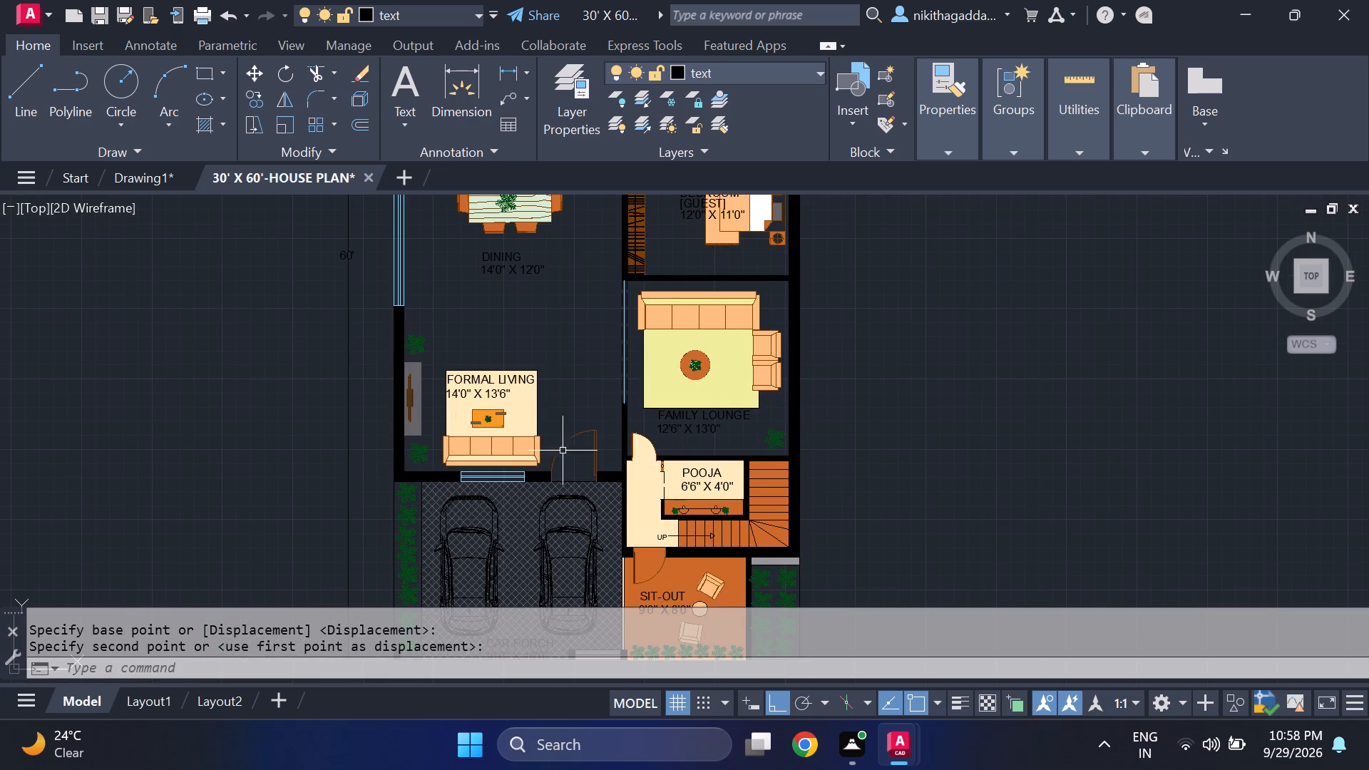
scroll(501, 386, down, 1)
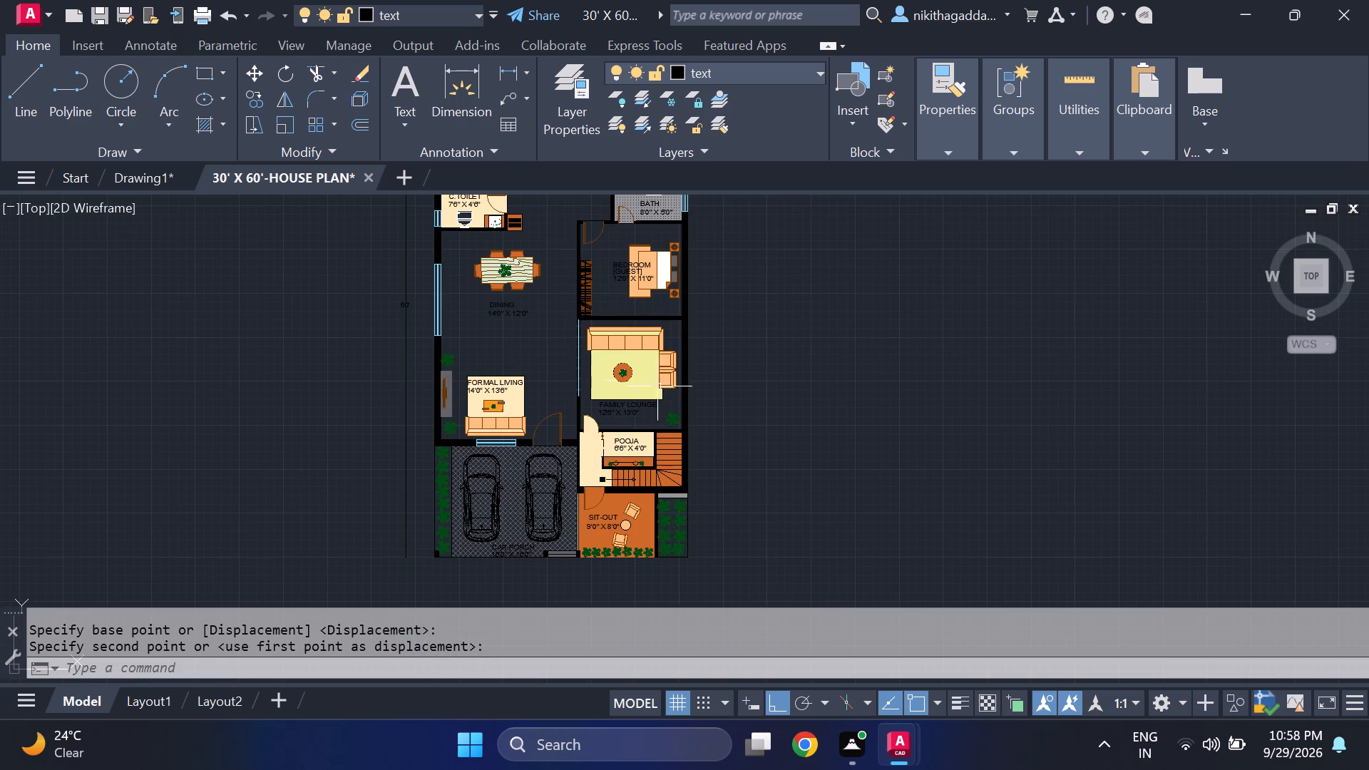
middle_drag(680, 404, 701, 535)
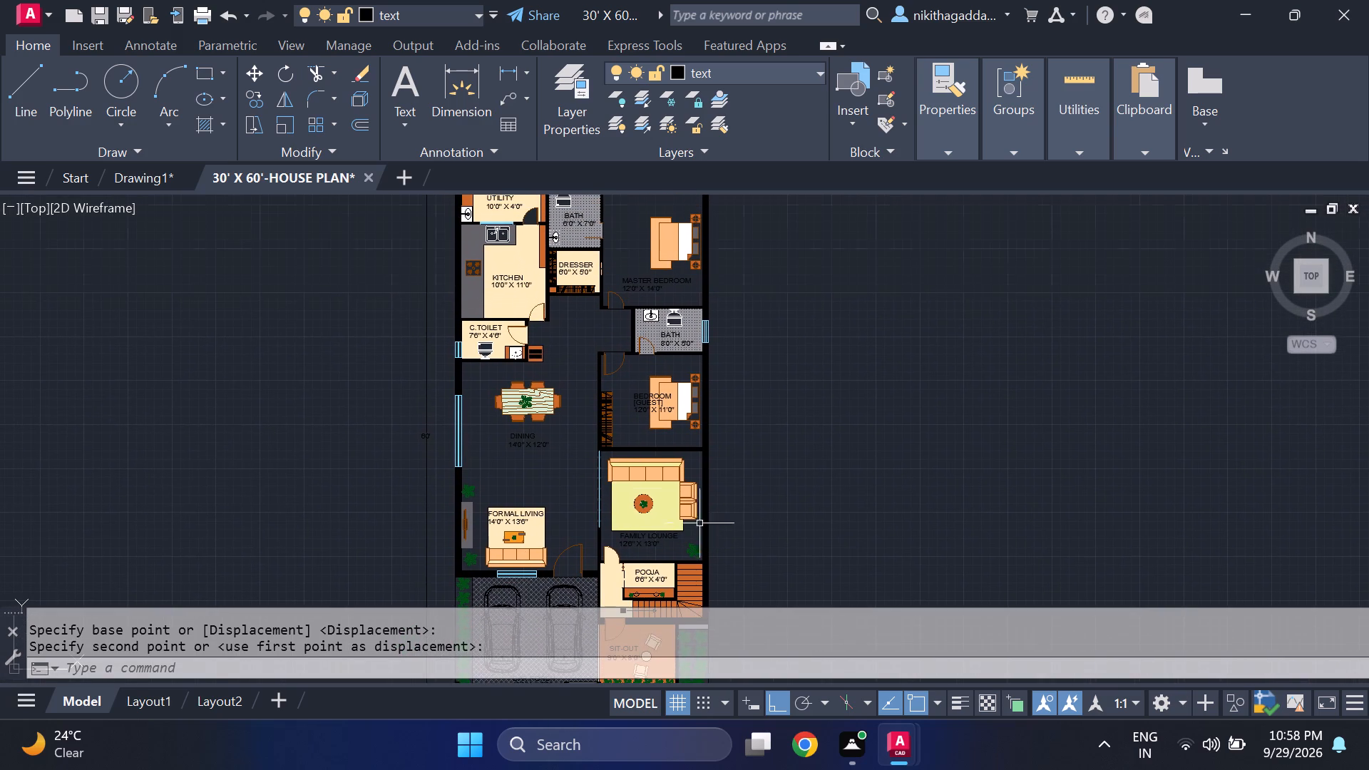
middle_drag(528, 423, 525, 463)
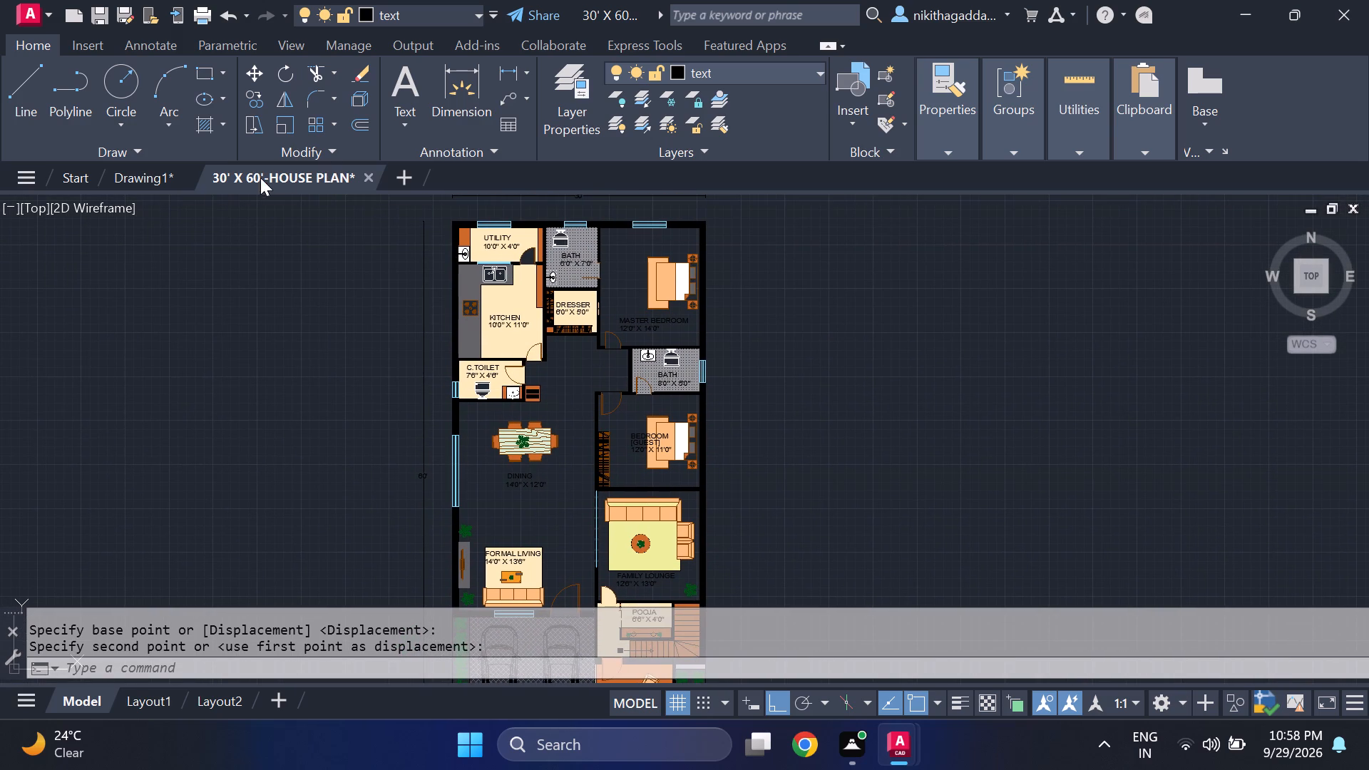
click(136, 178)
click(168, 694)
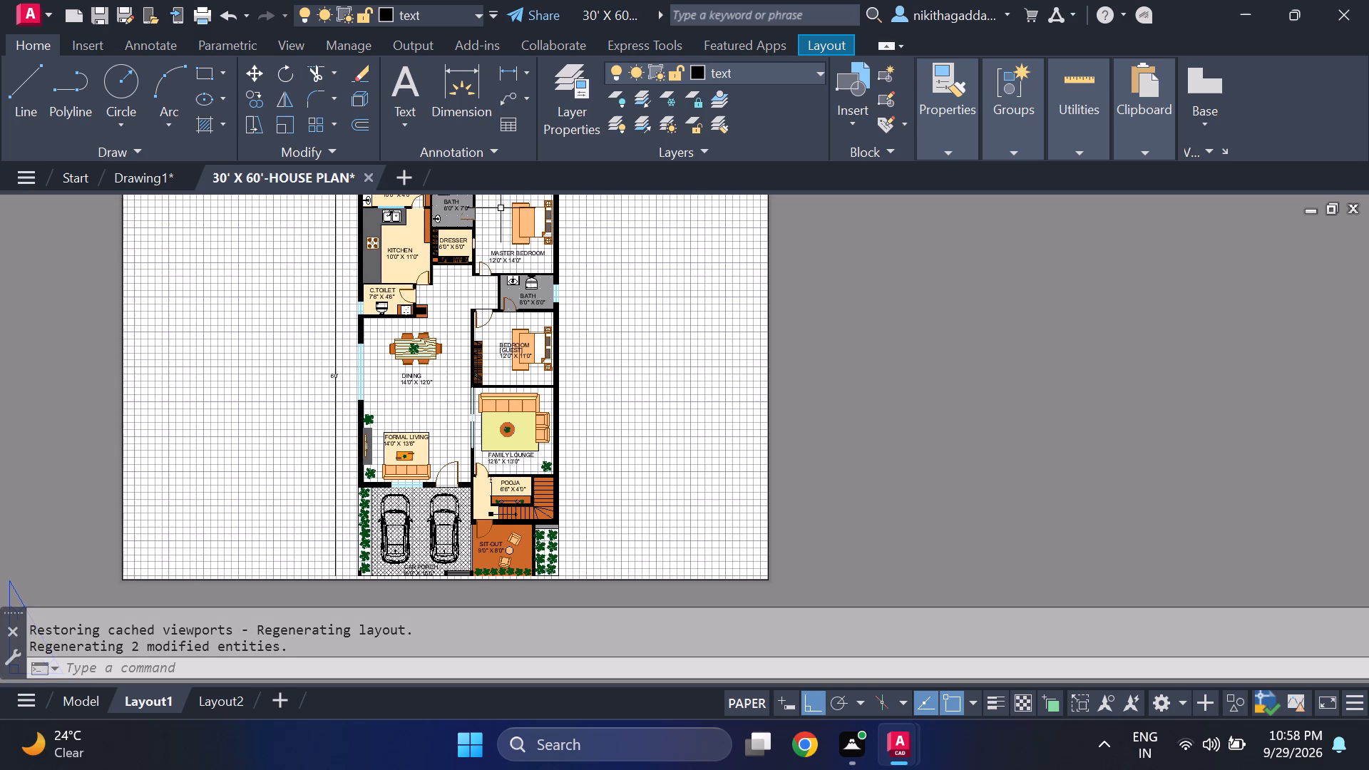
middle_drag(456, 318, 478, 376)
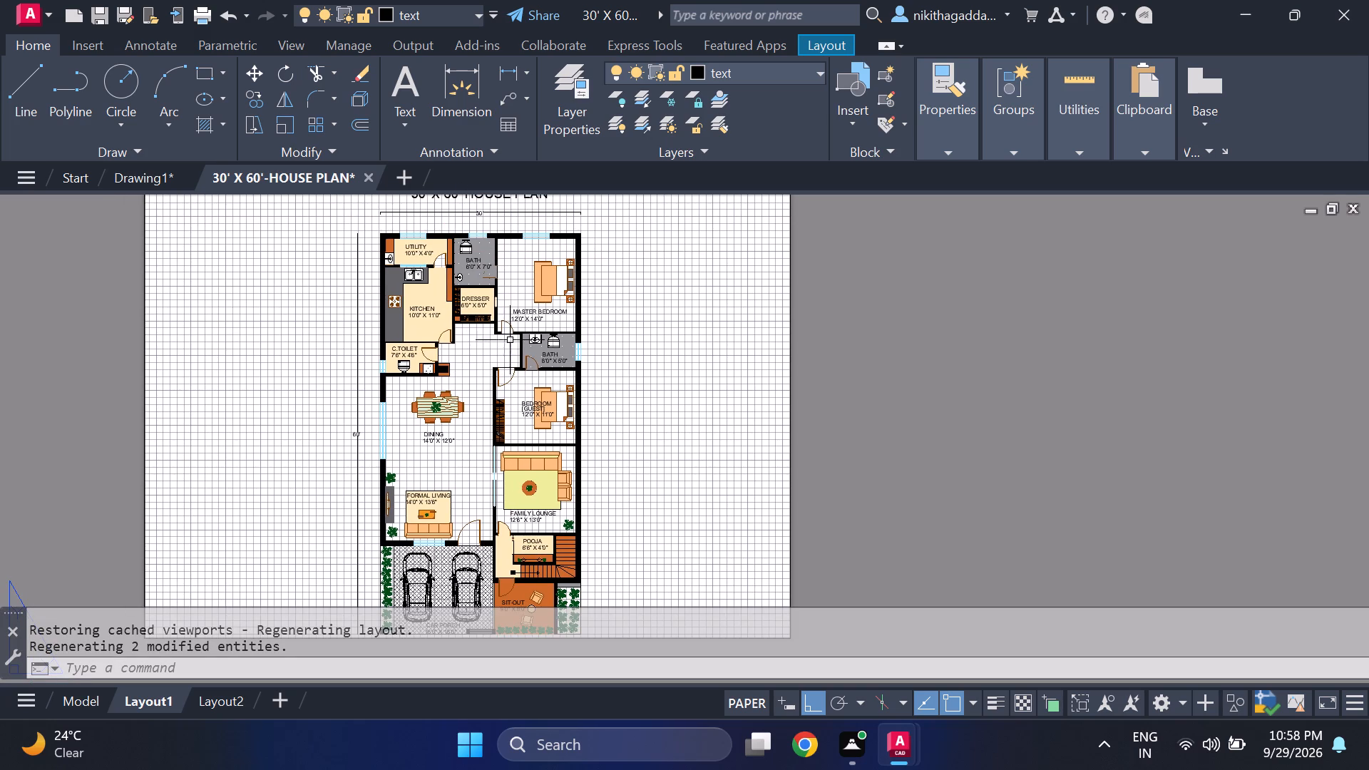
Preview the single-sheet plot of Layout1, inspect the room labels and furniture up close, and close the preview.
right_click(139, 696)
click(235, 445)
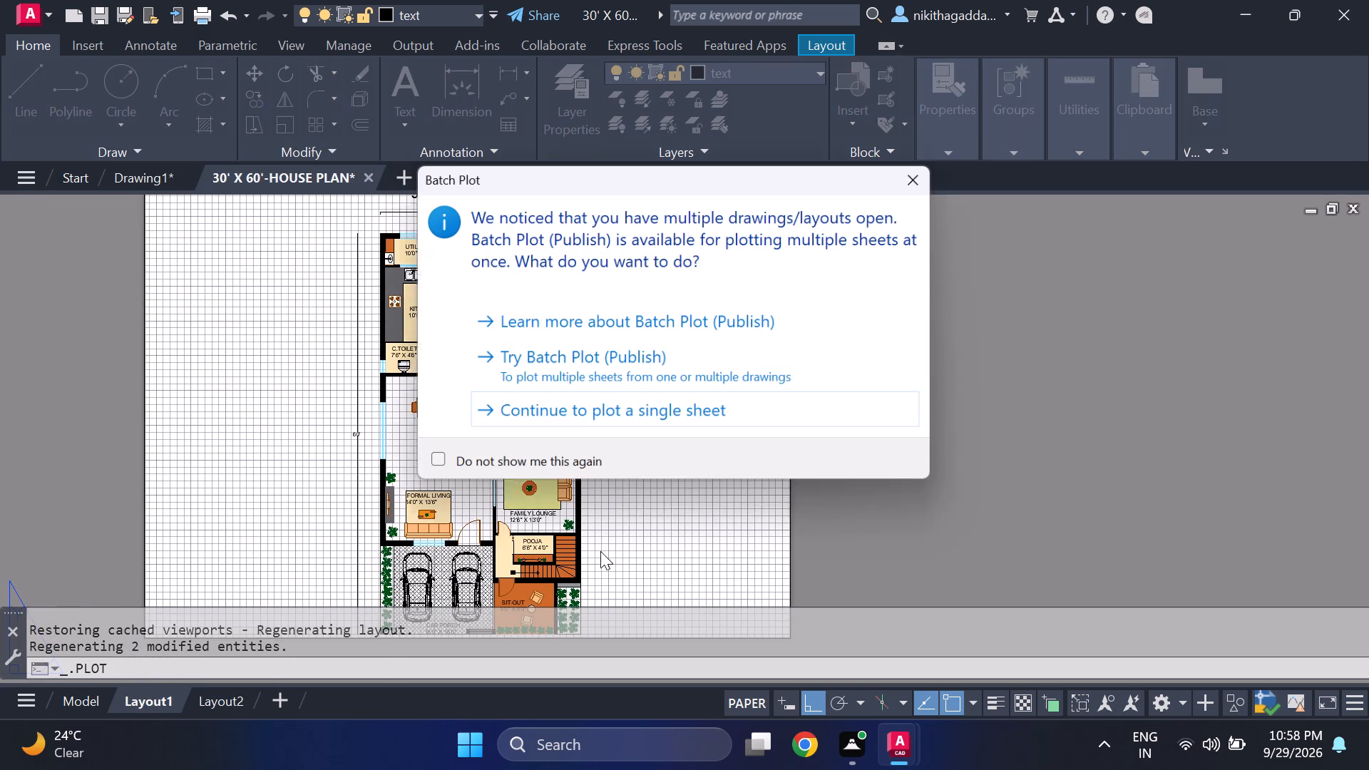
click(662, 427)
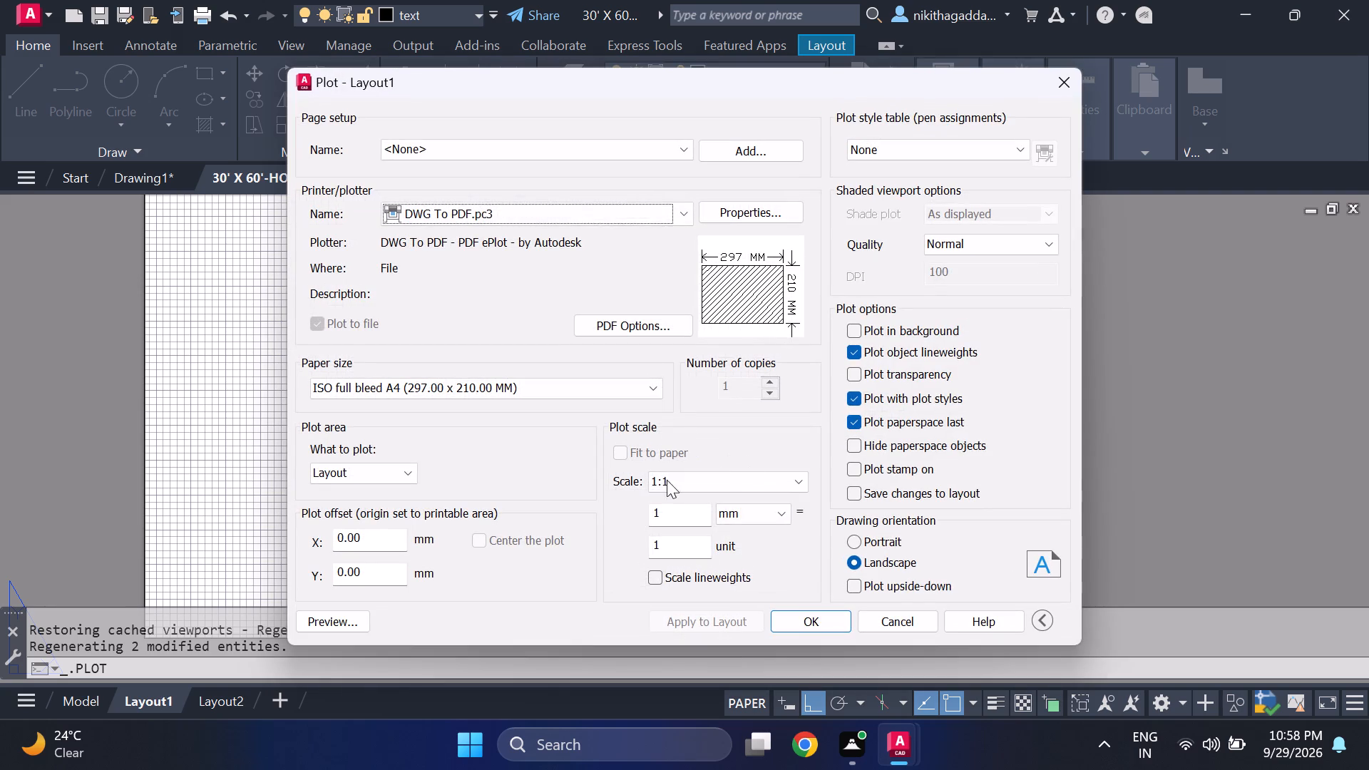
click(369, 627)
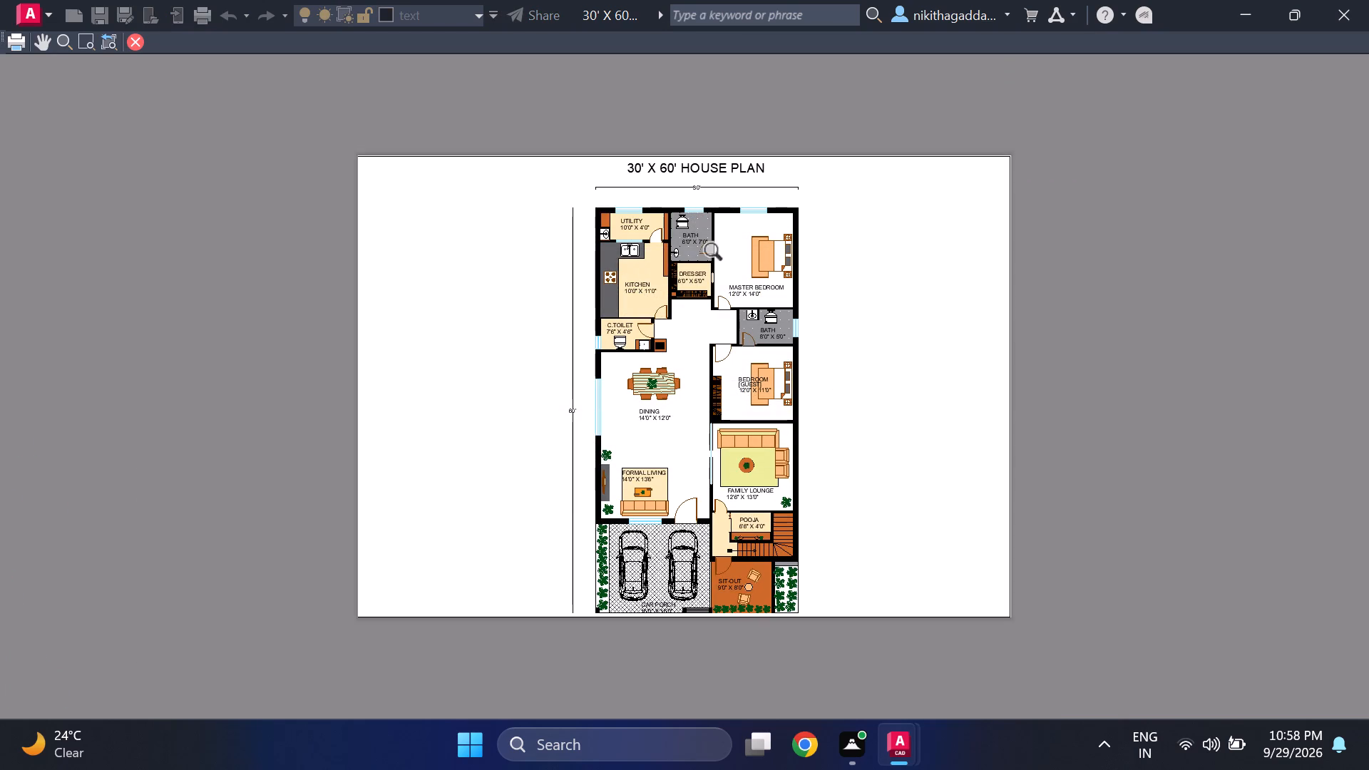
scroll(687, 262, up, 2)
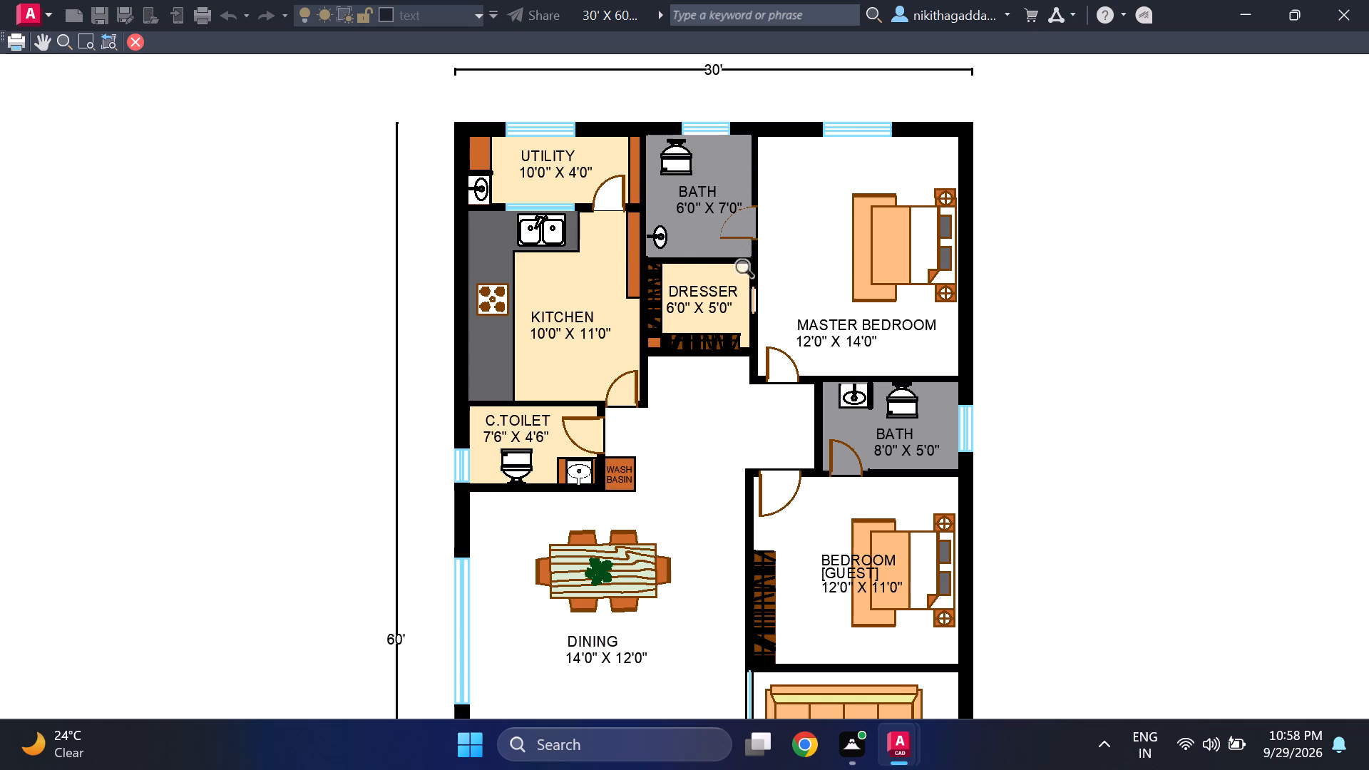
scroll(606, 485, up, 2)
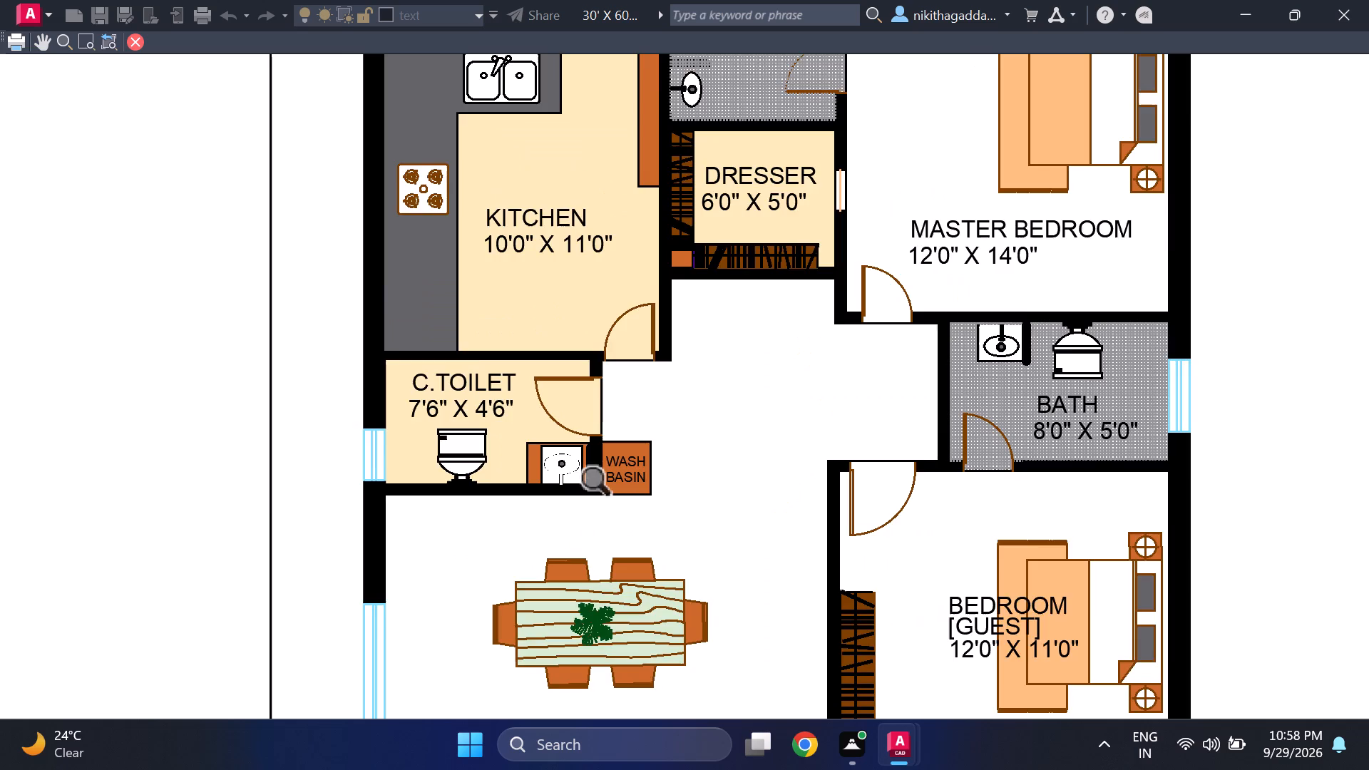
scroll(655, 488, down, 3)
middle_drag(719, 492, 558, 313)
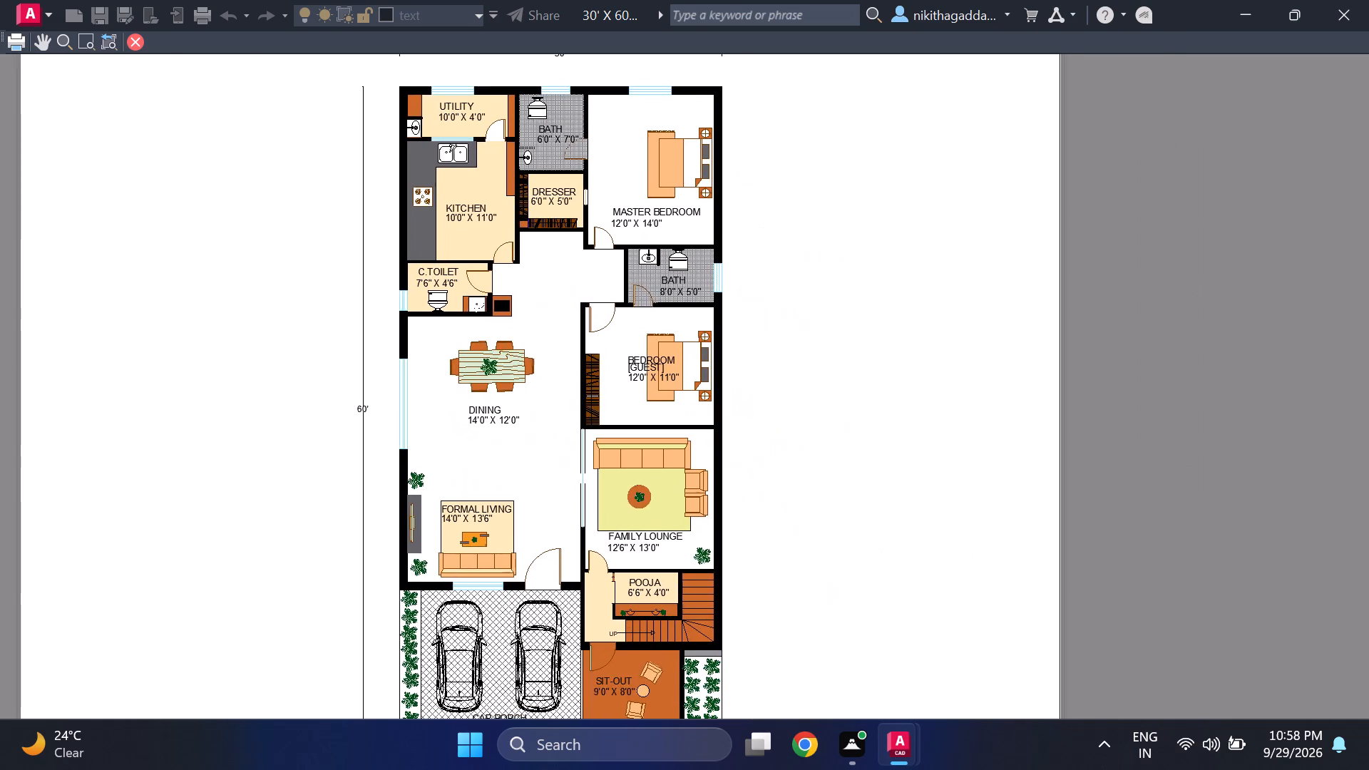
scroll(687, 262, up, 1)
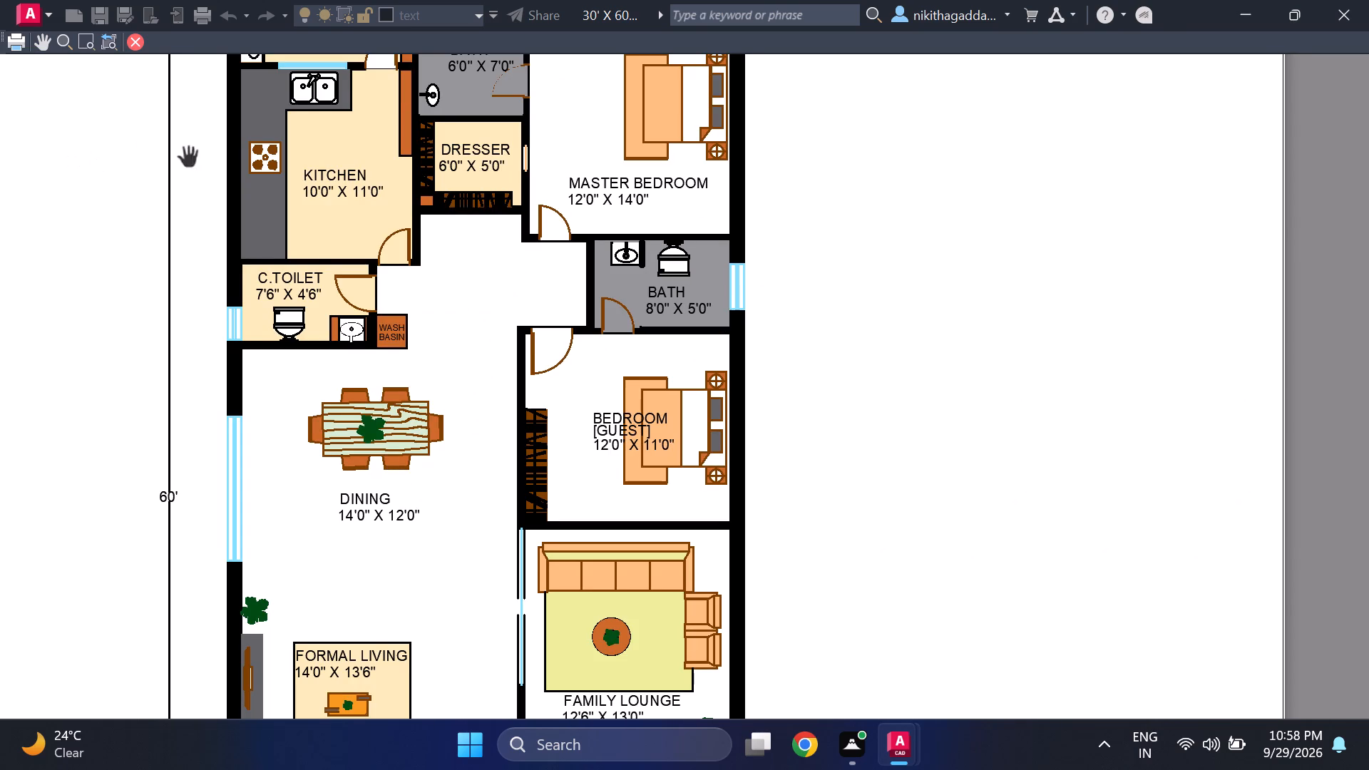
middle_drag(289, 287, 305, 236)
scroll(332, 272, down, 2)
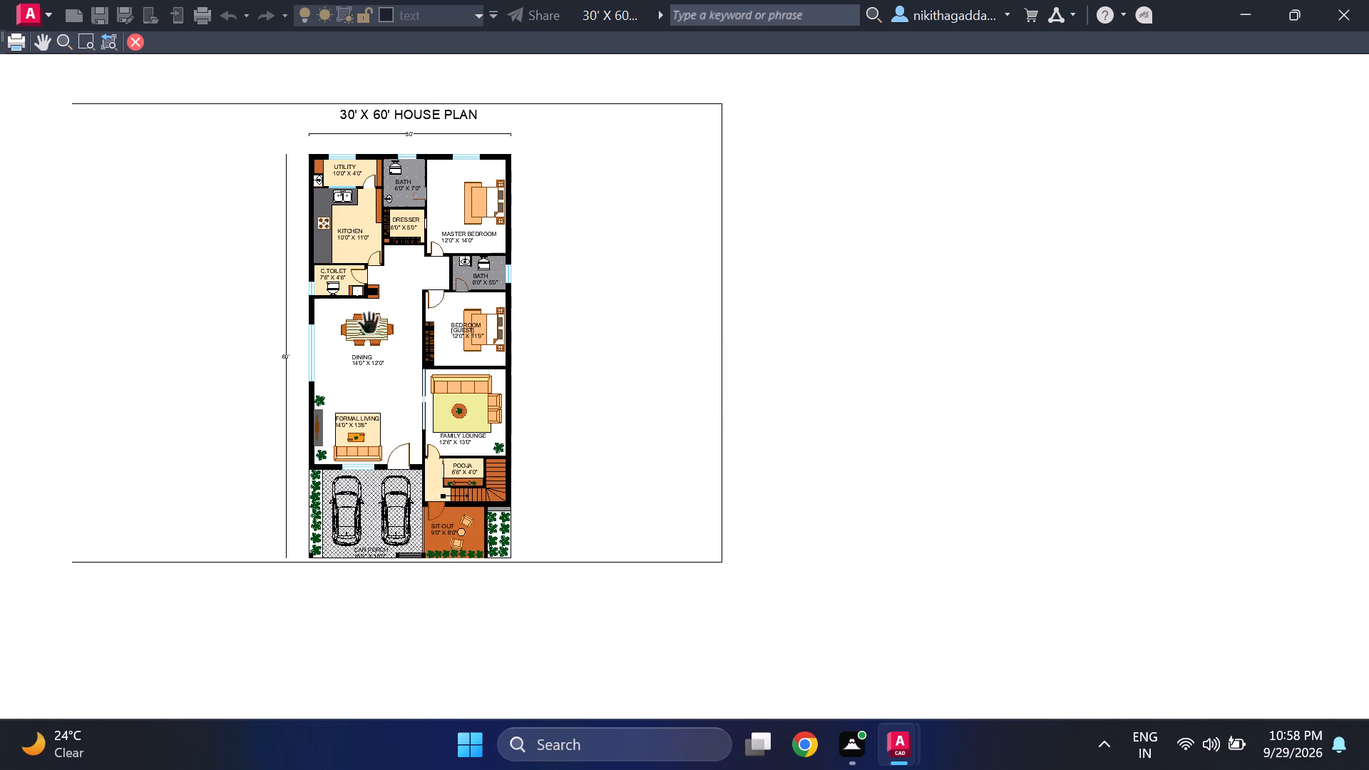
scroll(374, 329, up, 1)
middle_drag(374, 340, 466, 356)
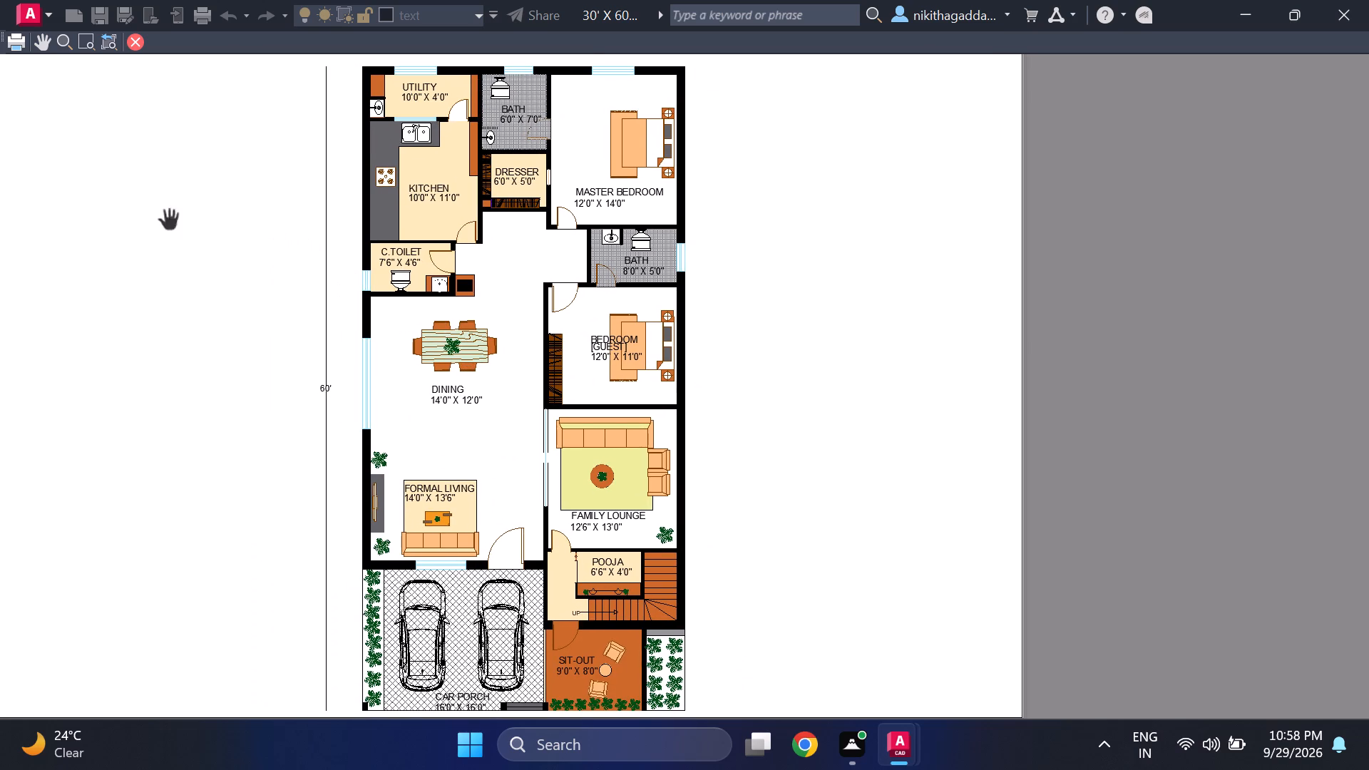
click(137, 41)
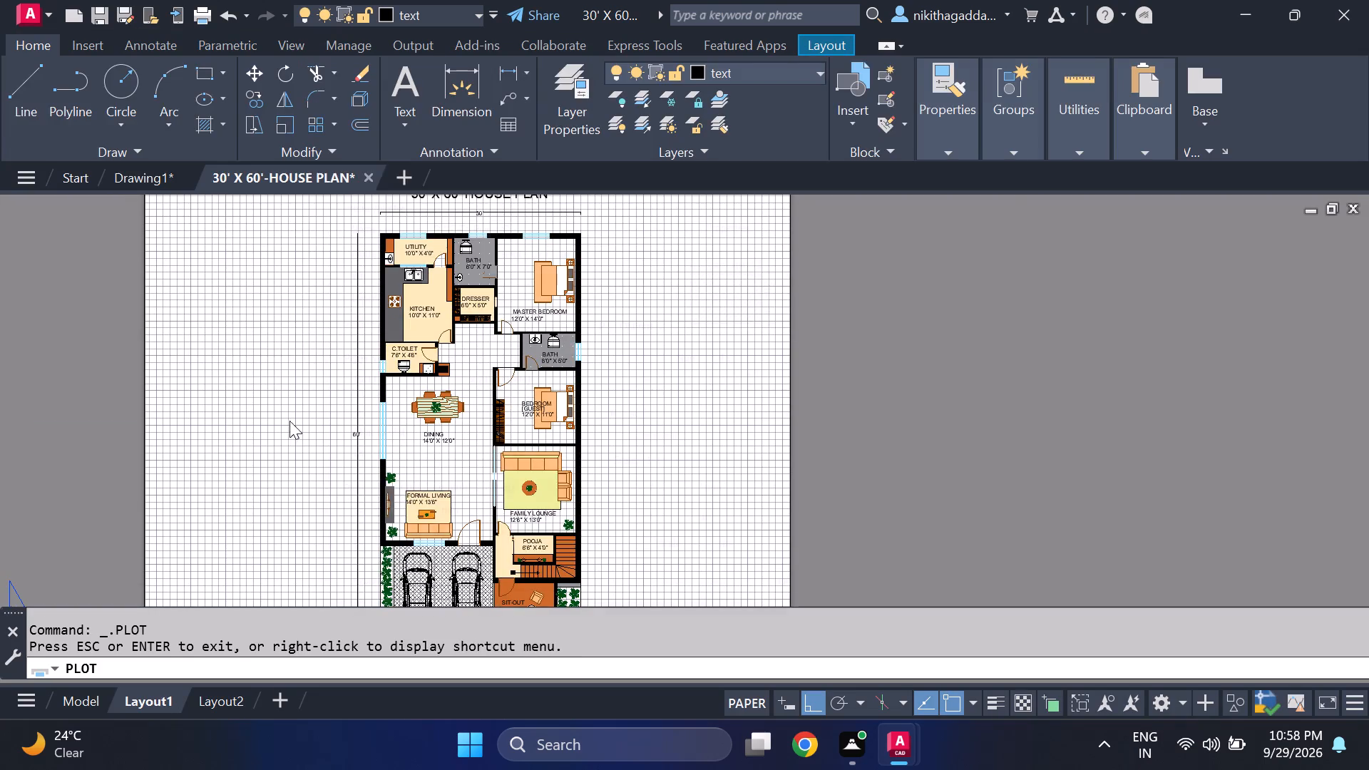
Plot Layout1 to a PDF saved in Documents as 30' X 60'-HOUSE PLAN-Layout1.pdf.
click(791, 618)
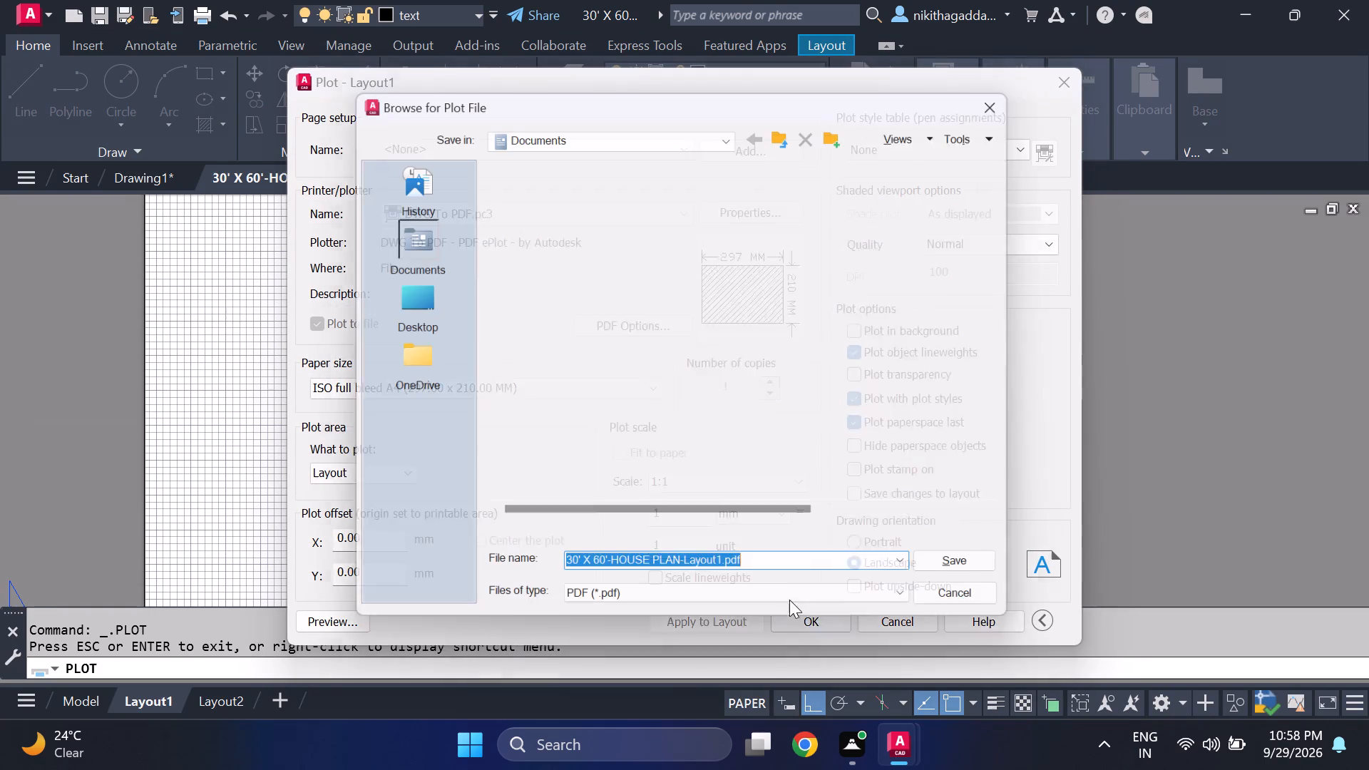
click(965, 575)
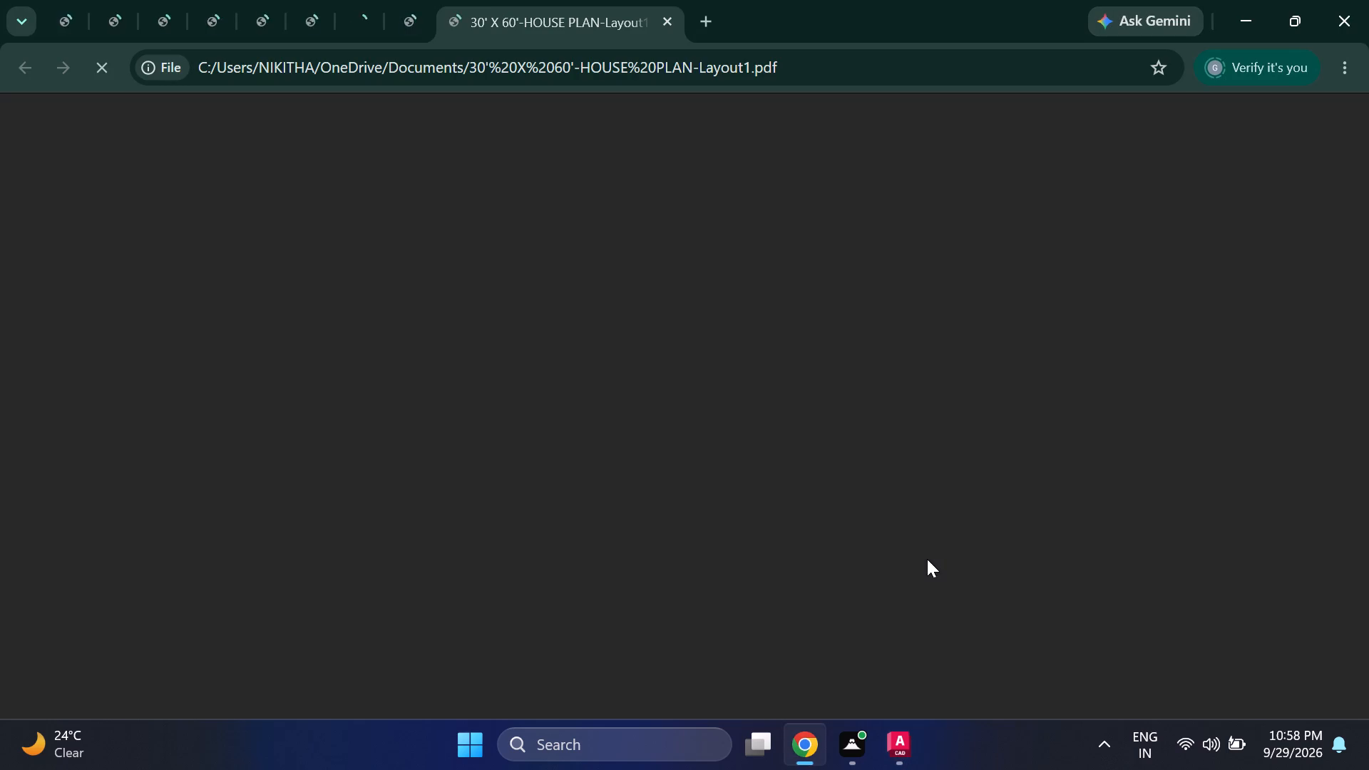
Examine the plotted house plan PDF from title to car porch in Chrome, and close the browser window.
scroll(841, 554, down, 3)
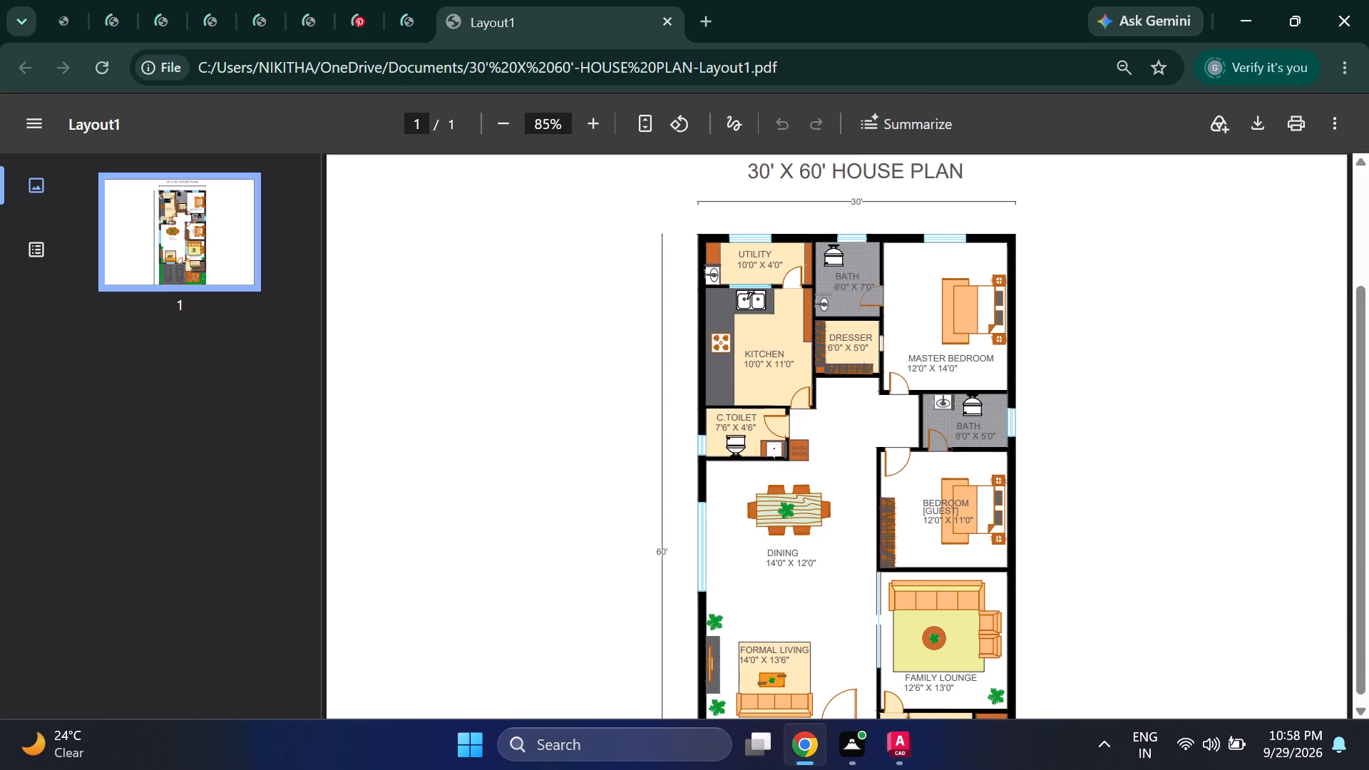
scroll(841, 563, down, 2)
middle_drag(824, 578, 770, 555)
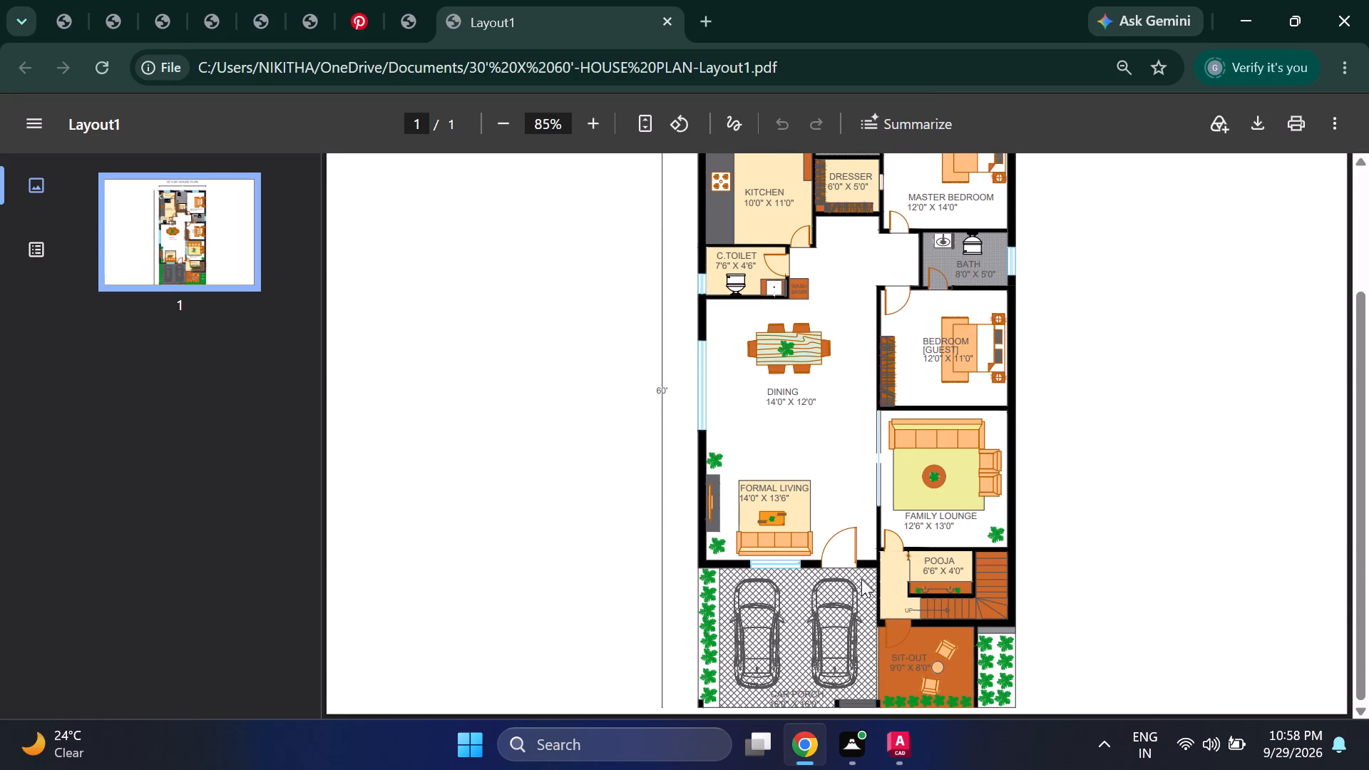
scroll(879, 587, up, 2)
scroll(782, 567, down, 2)
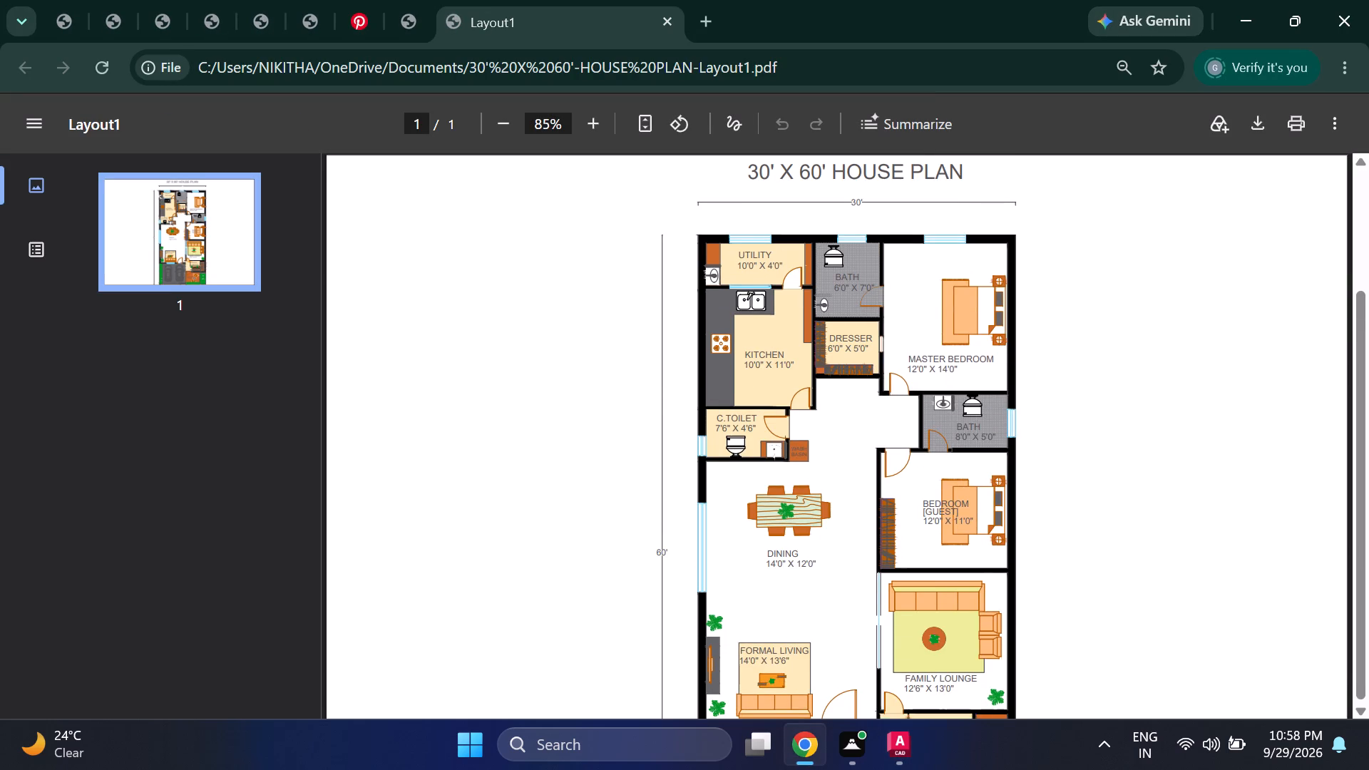
scroll(806, 420, up, 2)
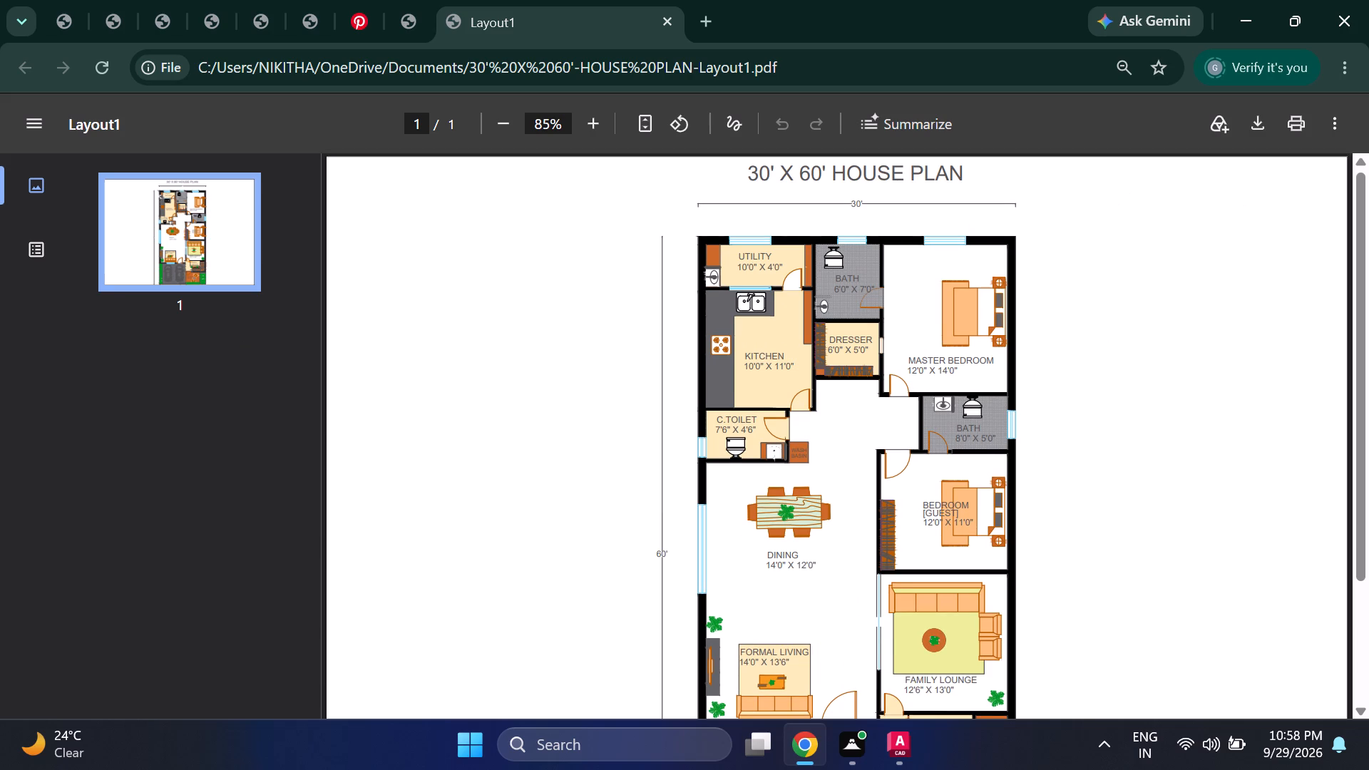
click(1368, 21)
Quit AutoCAD, saving the changes to 30' X 60'-HOUSE PLAN.dwg and discarding those to Drawing1.dwg.
drag(1365, 21, 1358, 23)
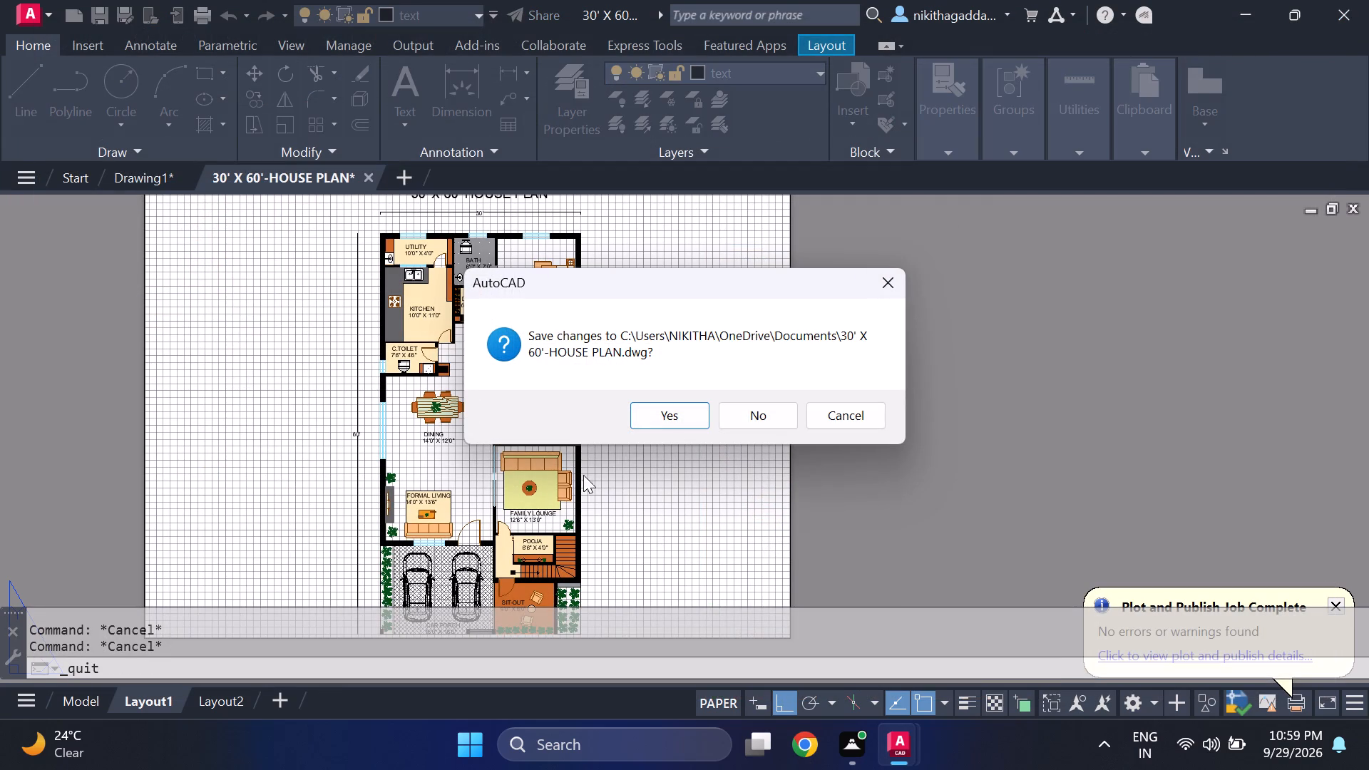
click(634, 419)
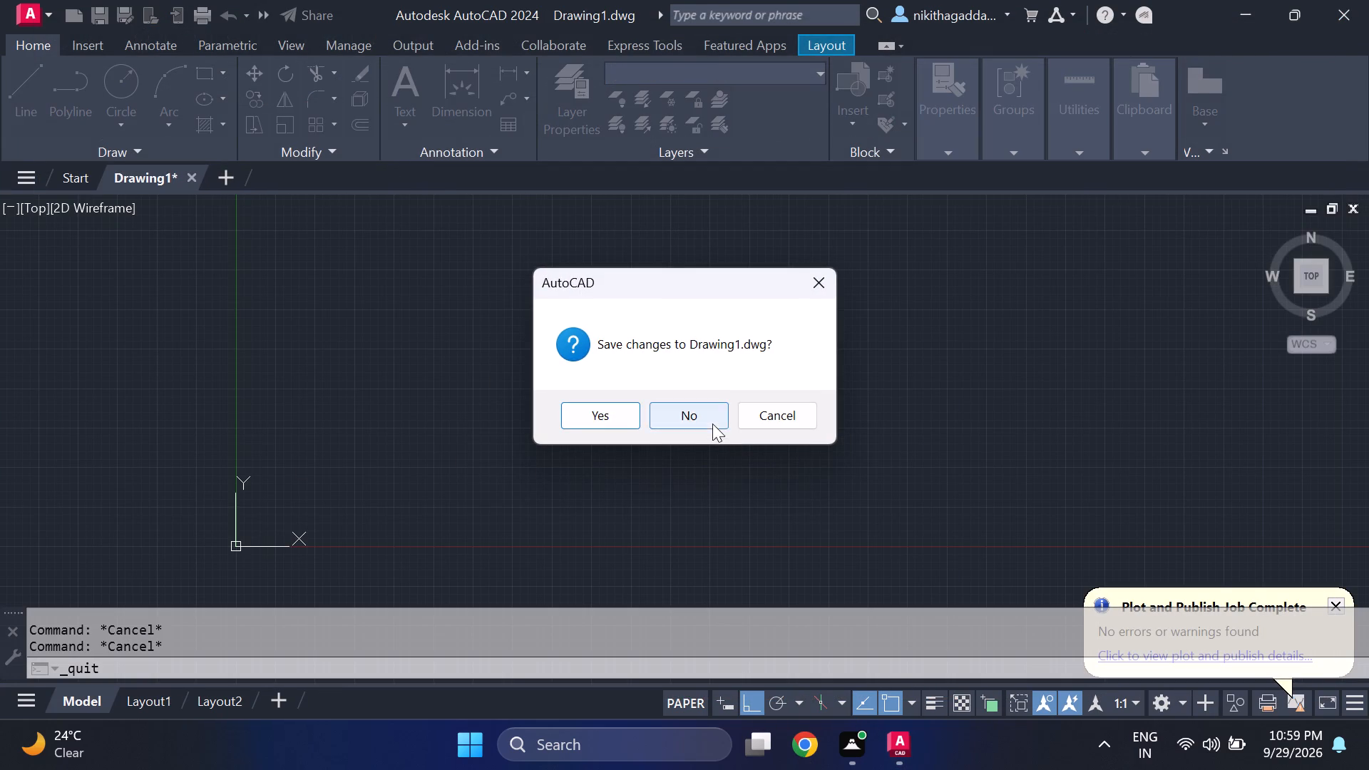
click(710, 418)
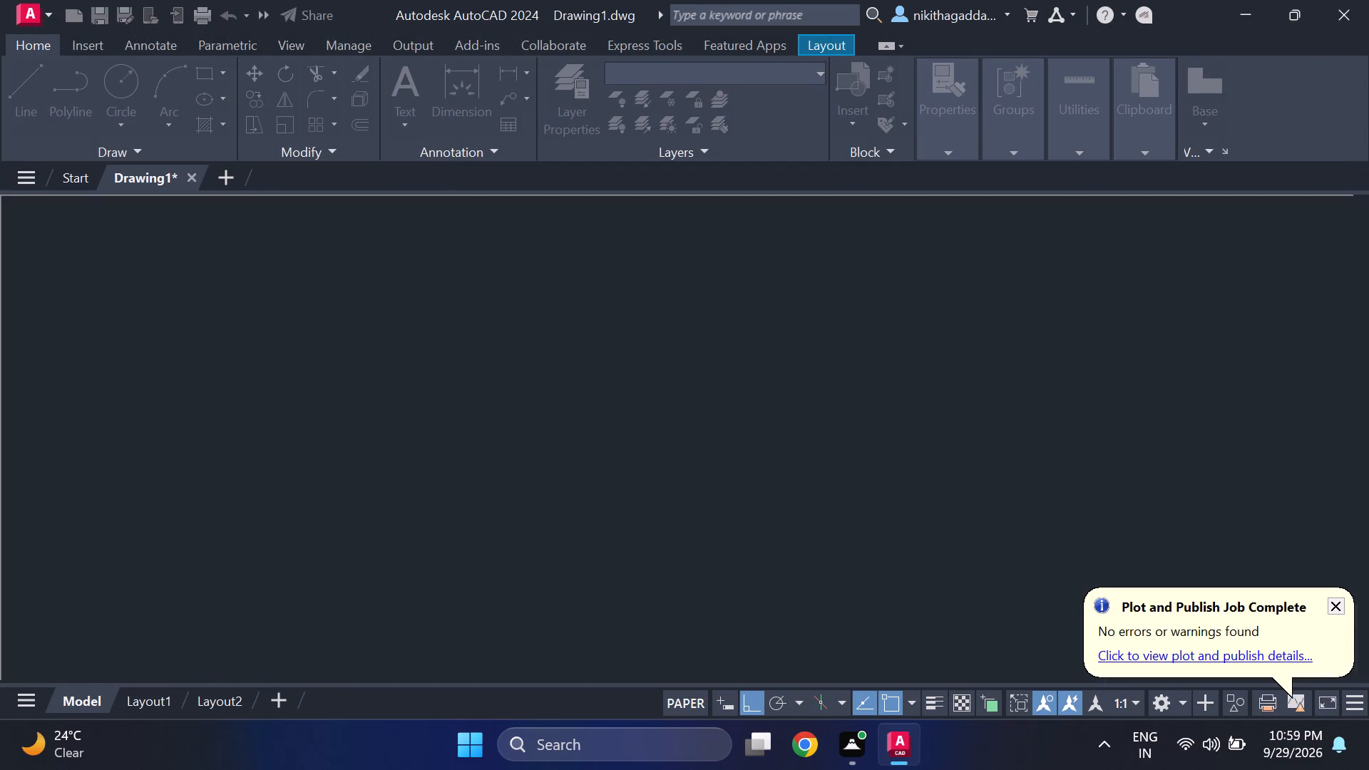